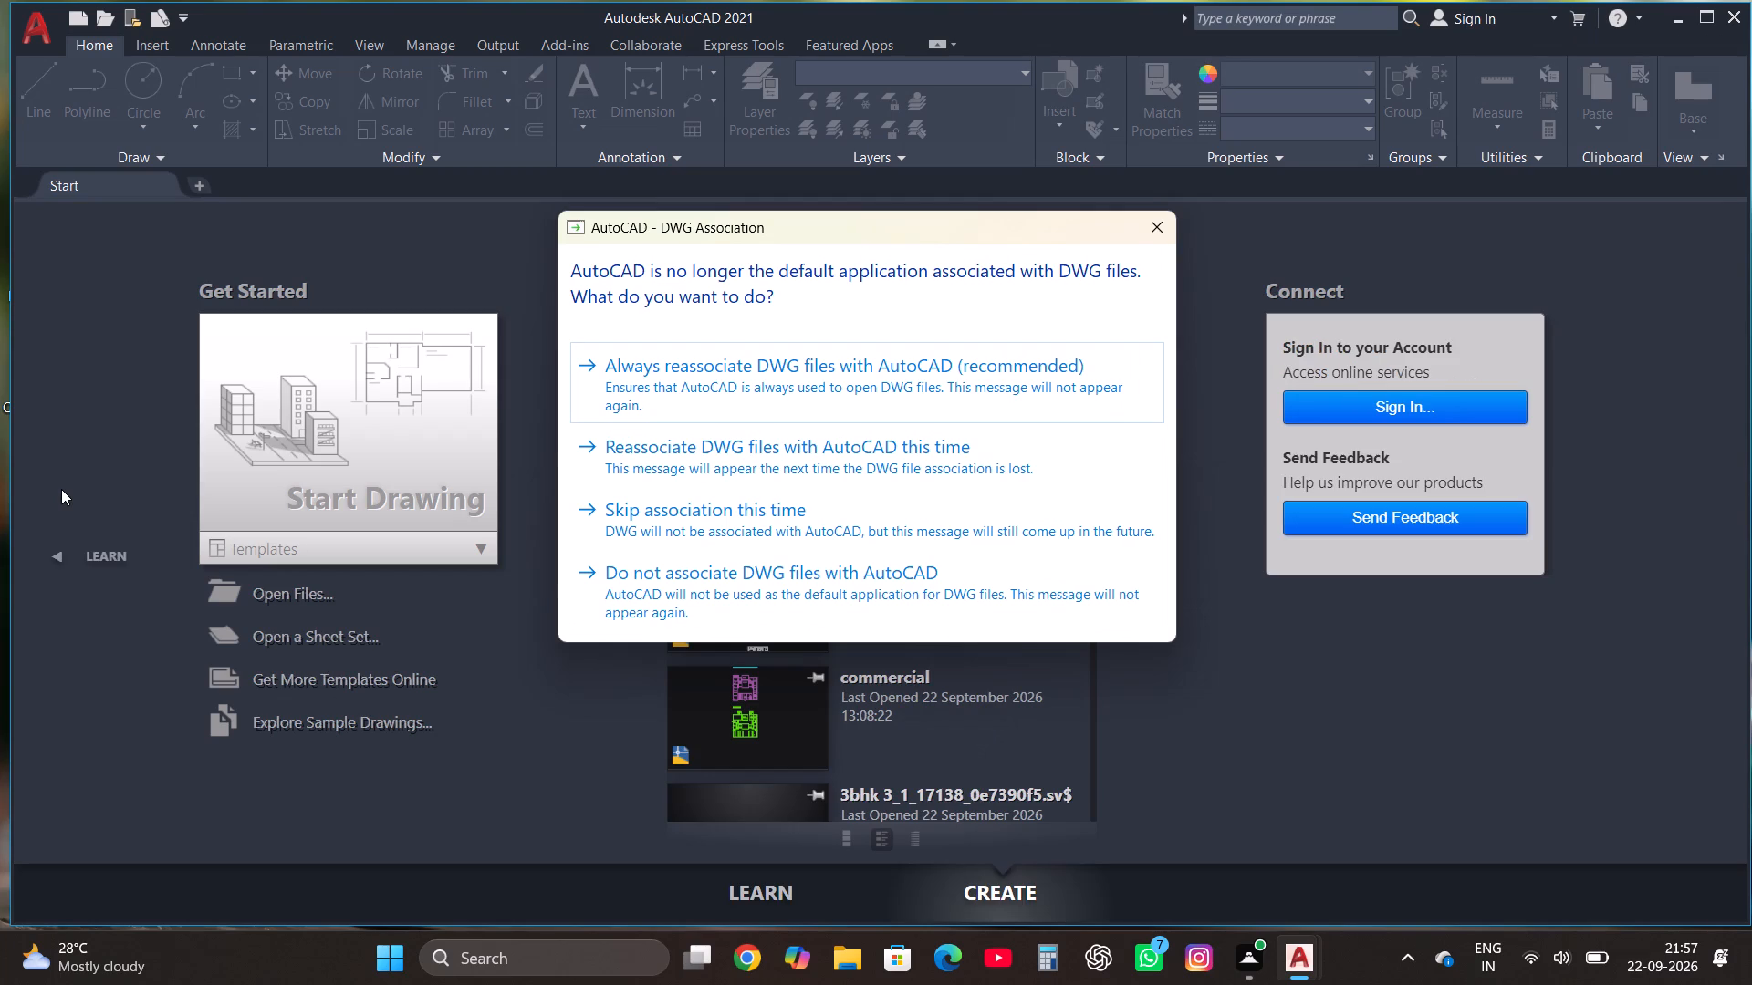
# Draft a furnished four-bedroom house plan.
# Dismiss the DWG association prompt without choosing an association and start a new drawing.
pyautogui.click(1156, 223)
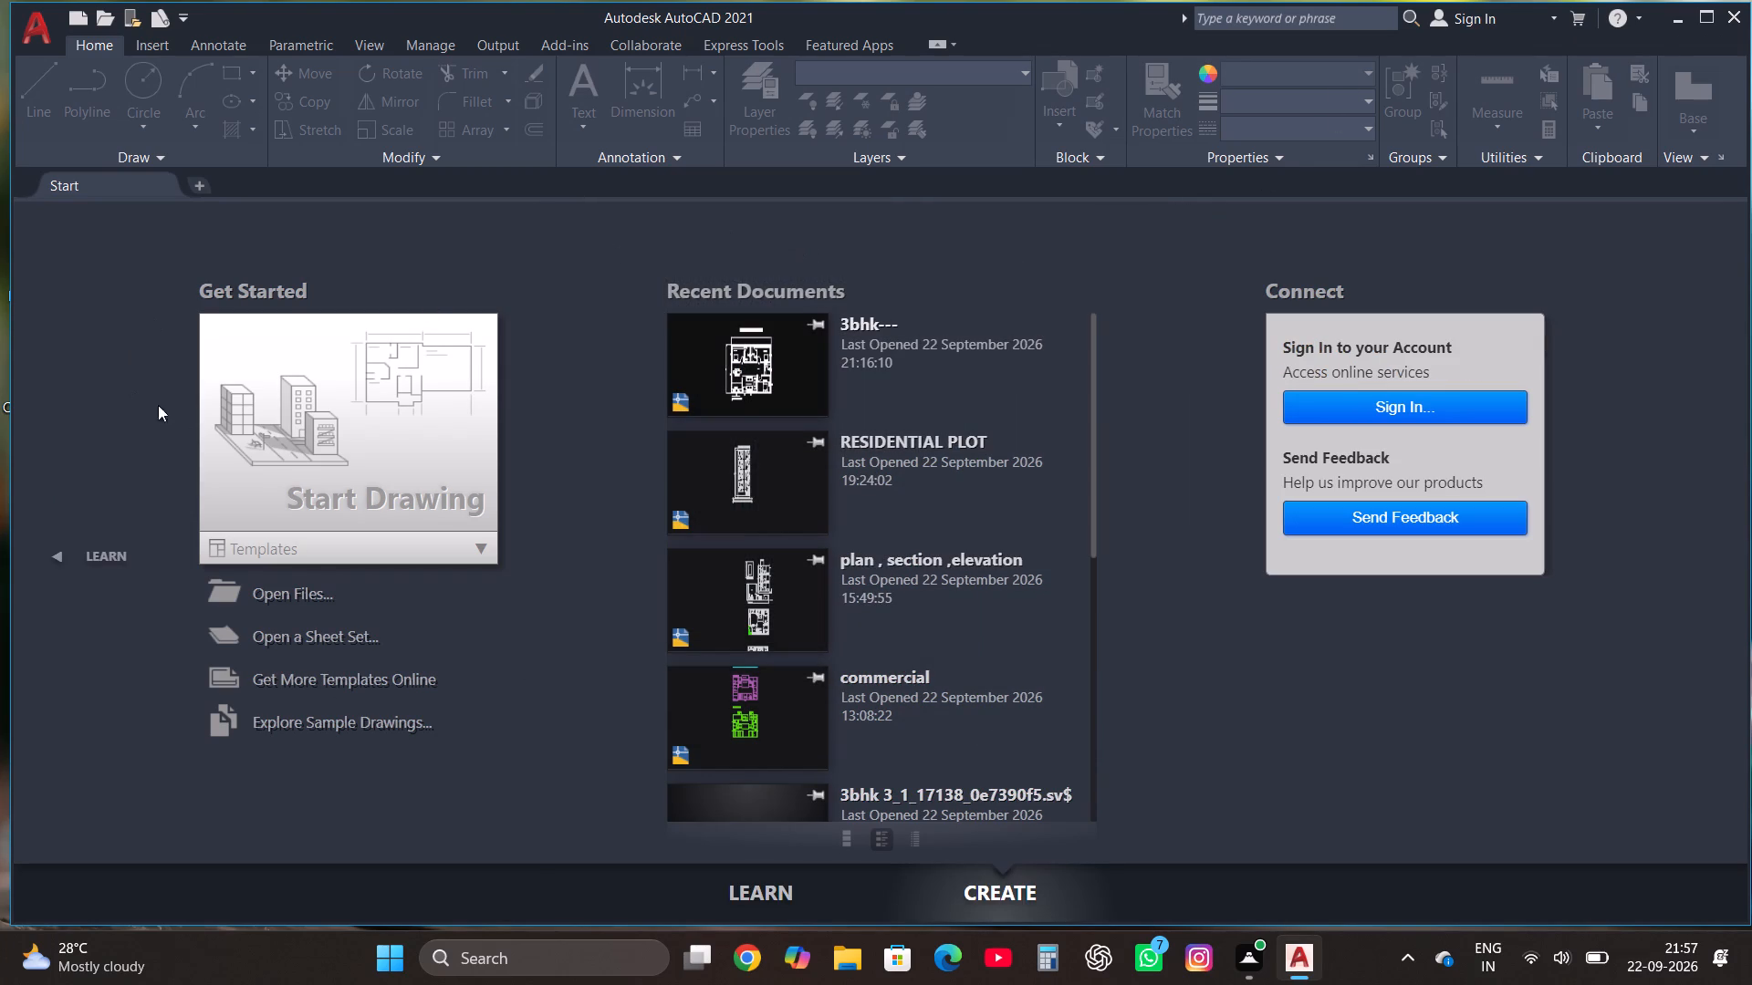
pyautogui.doubleClick(291, 436)
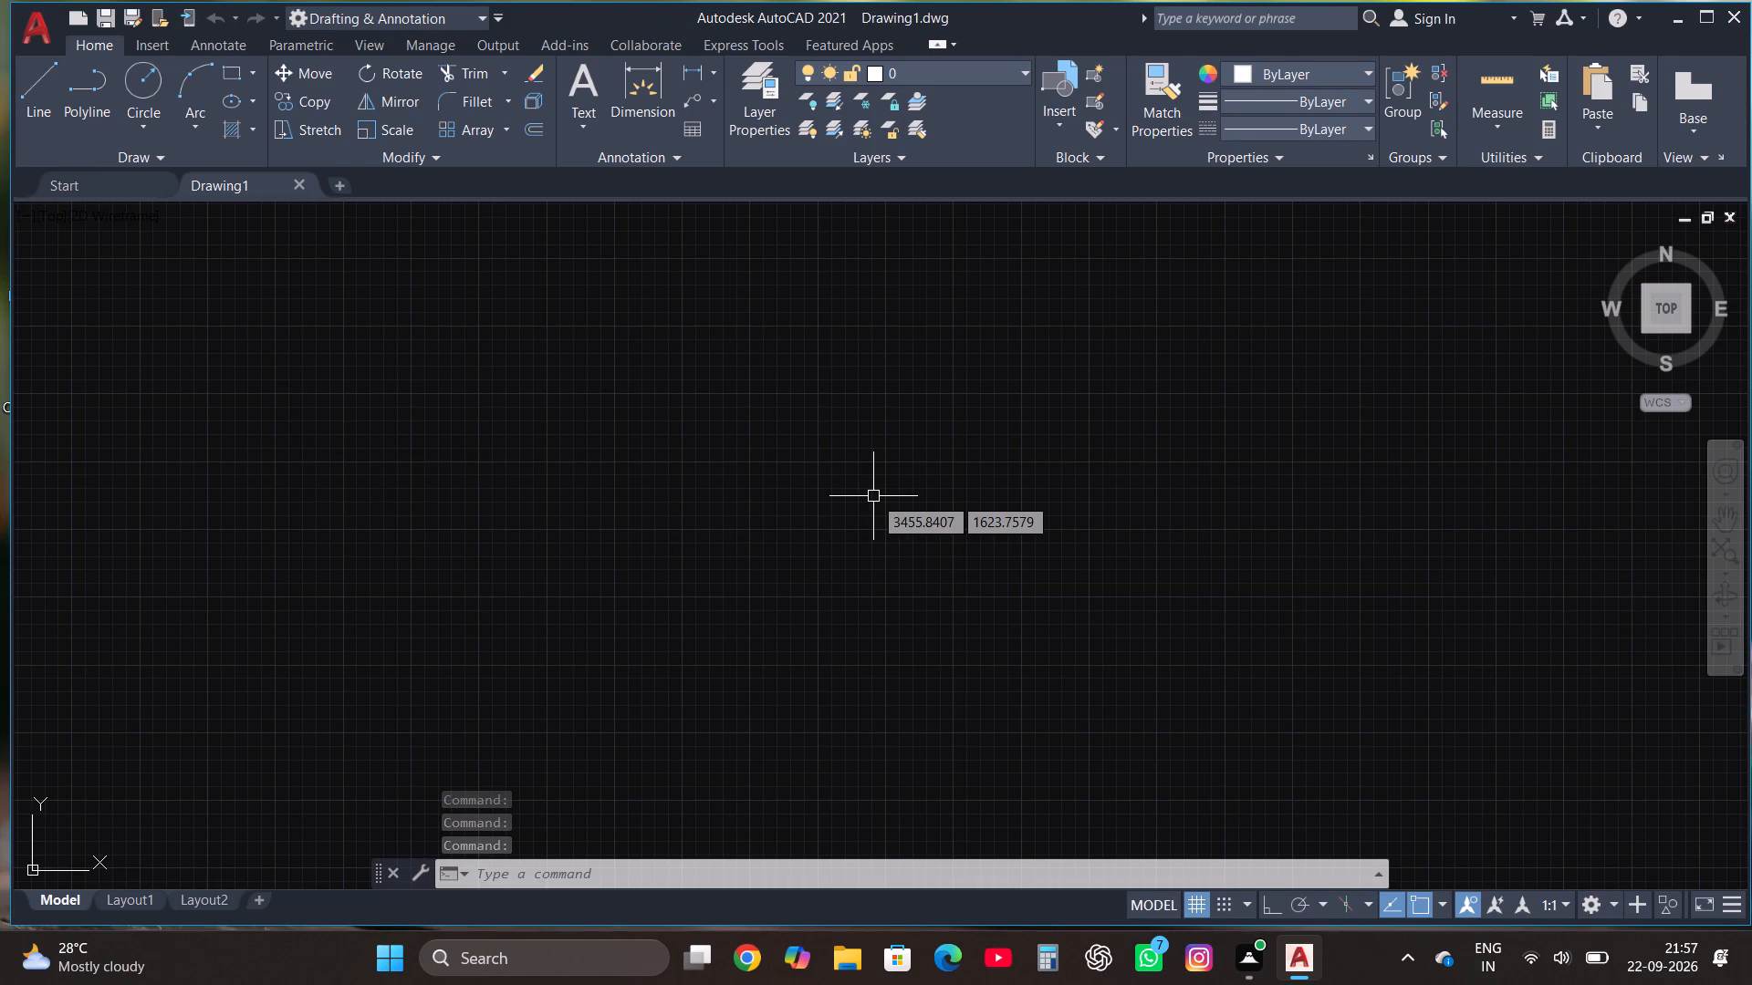
# Review the Open and Save settings in the program options.
pyautogui.write('OP')
pyautogui.press('Return')
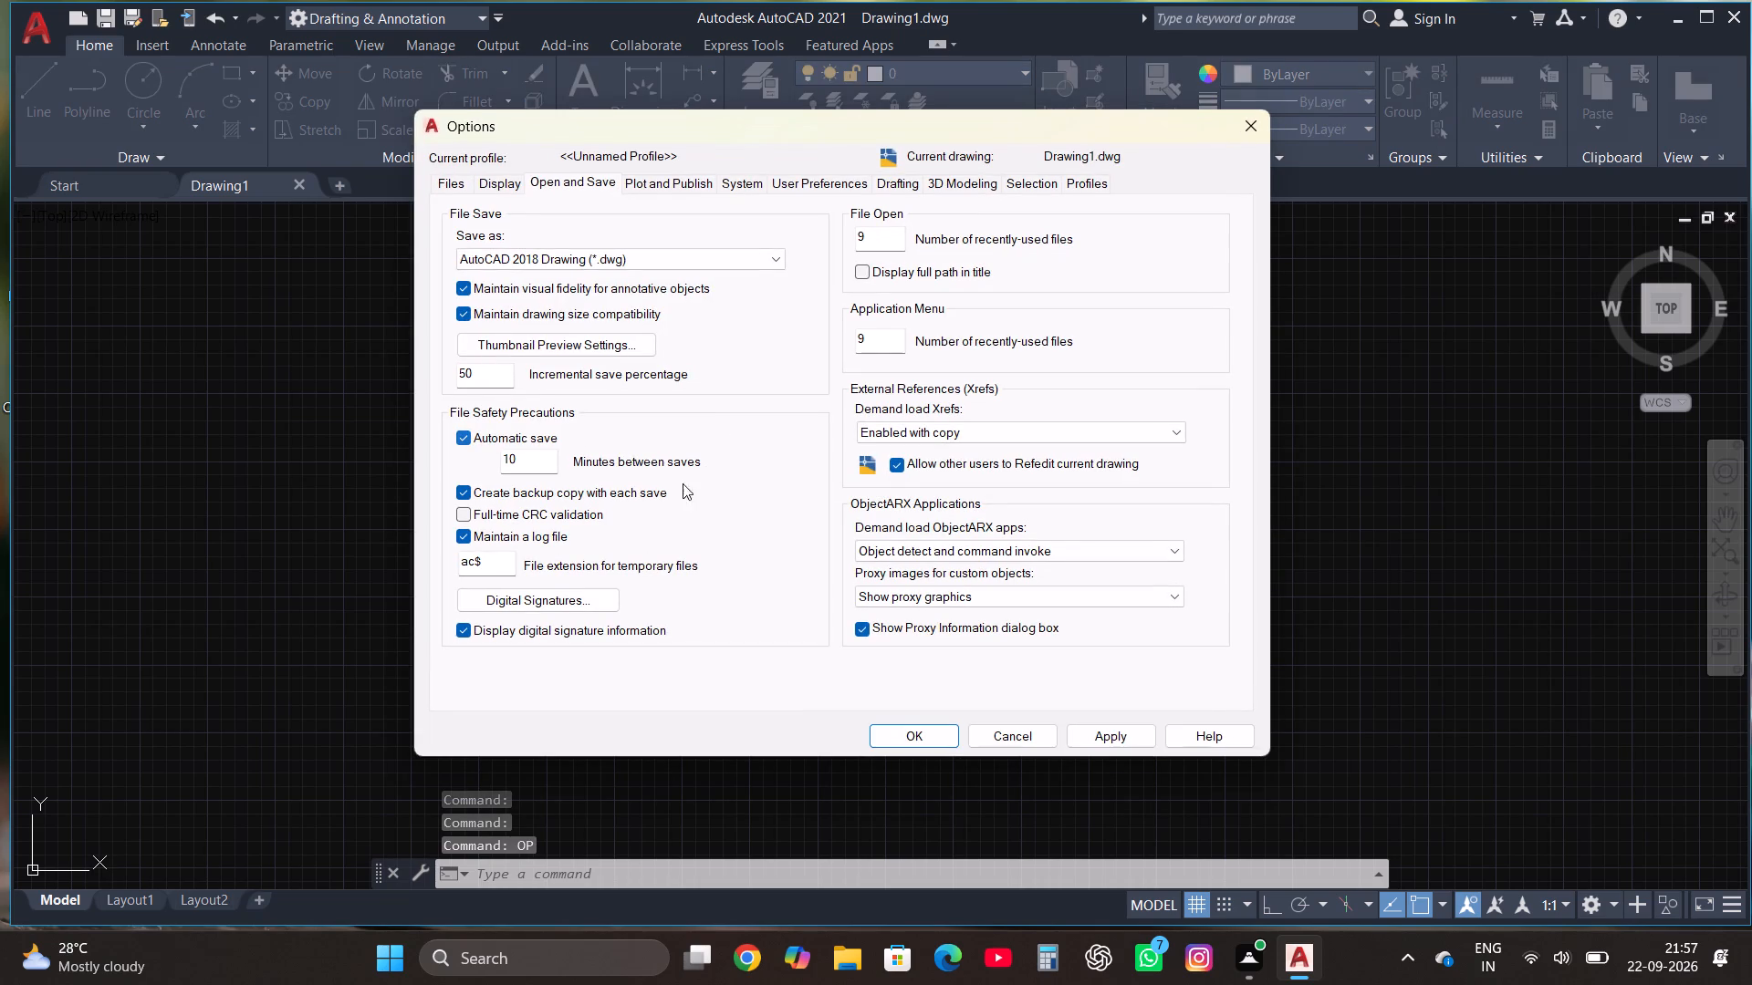
pyautogui.click(915, 734)
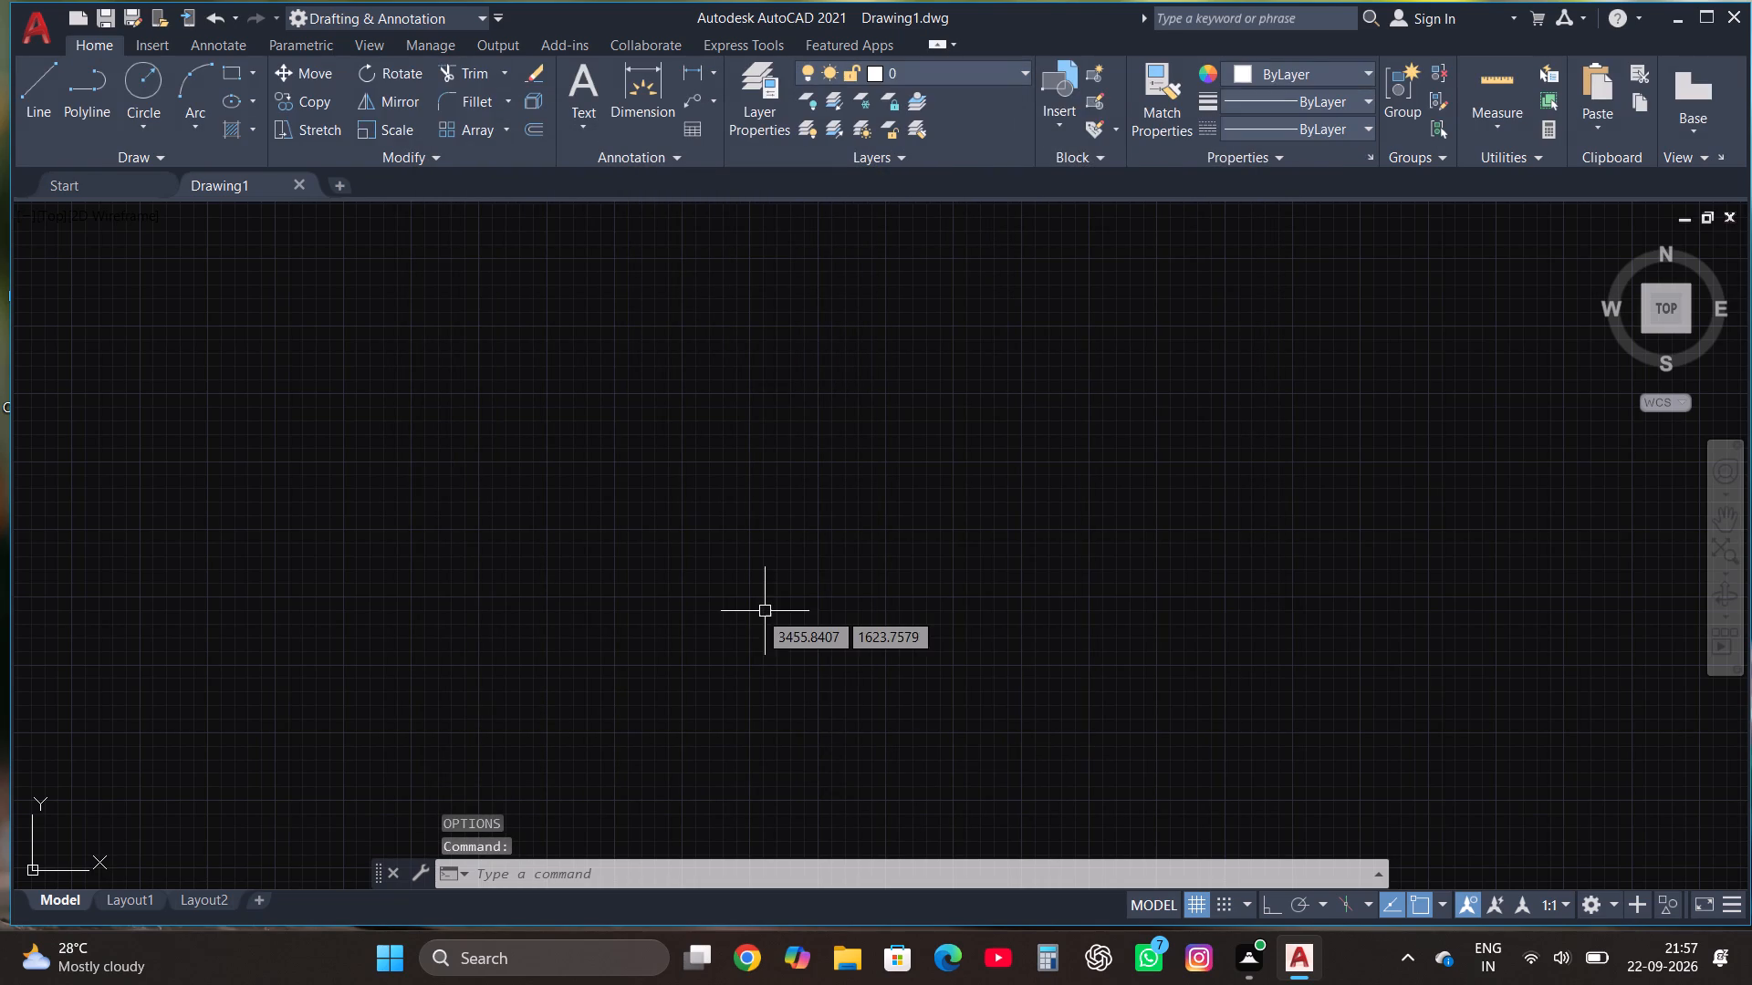
# Configure the drawing units to Architectural length with 0'-0" precision and inches as the insertion scale.
pyautogui.write('UN')
pyautogui.press('Return')
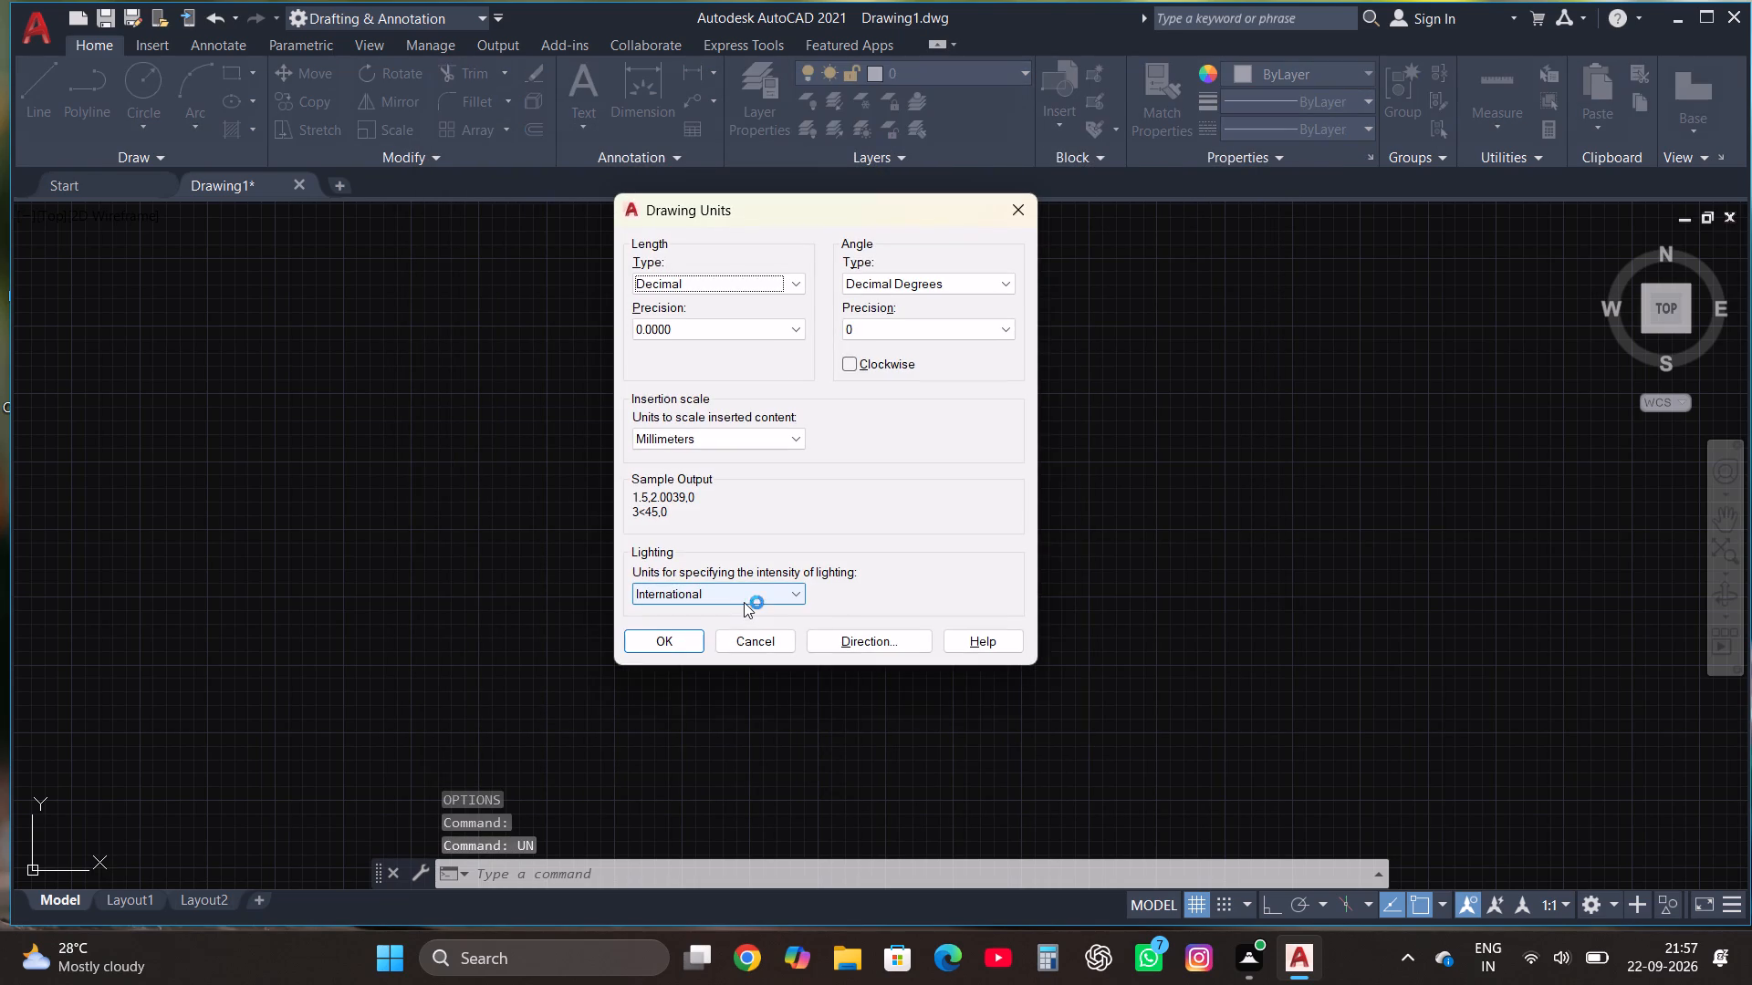
pyautogui.click(716, 291)
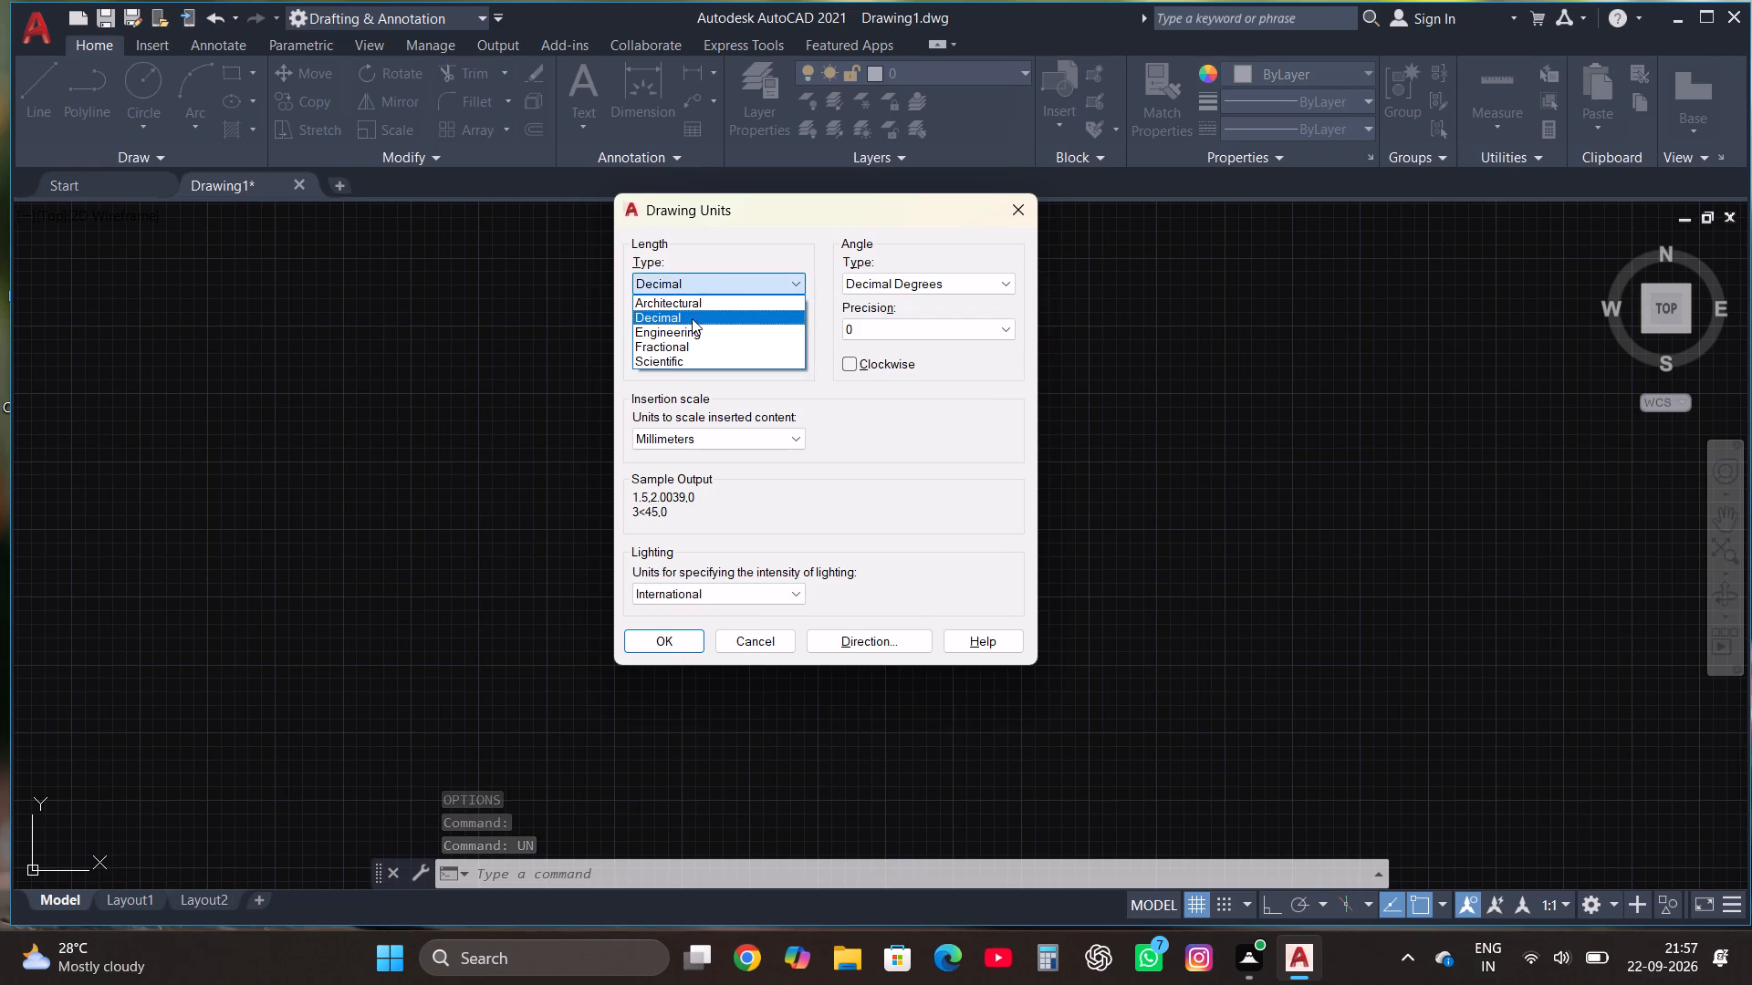
pyautogui.click(696, 302)
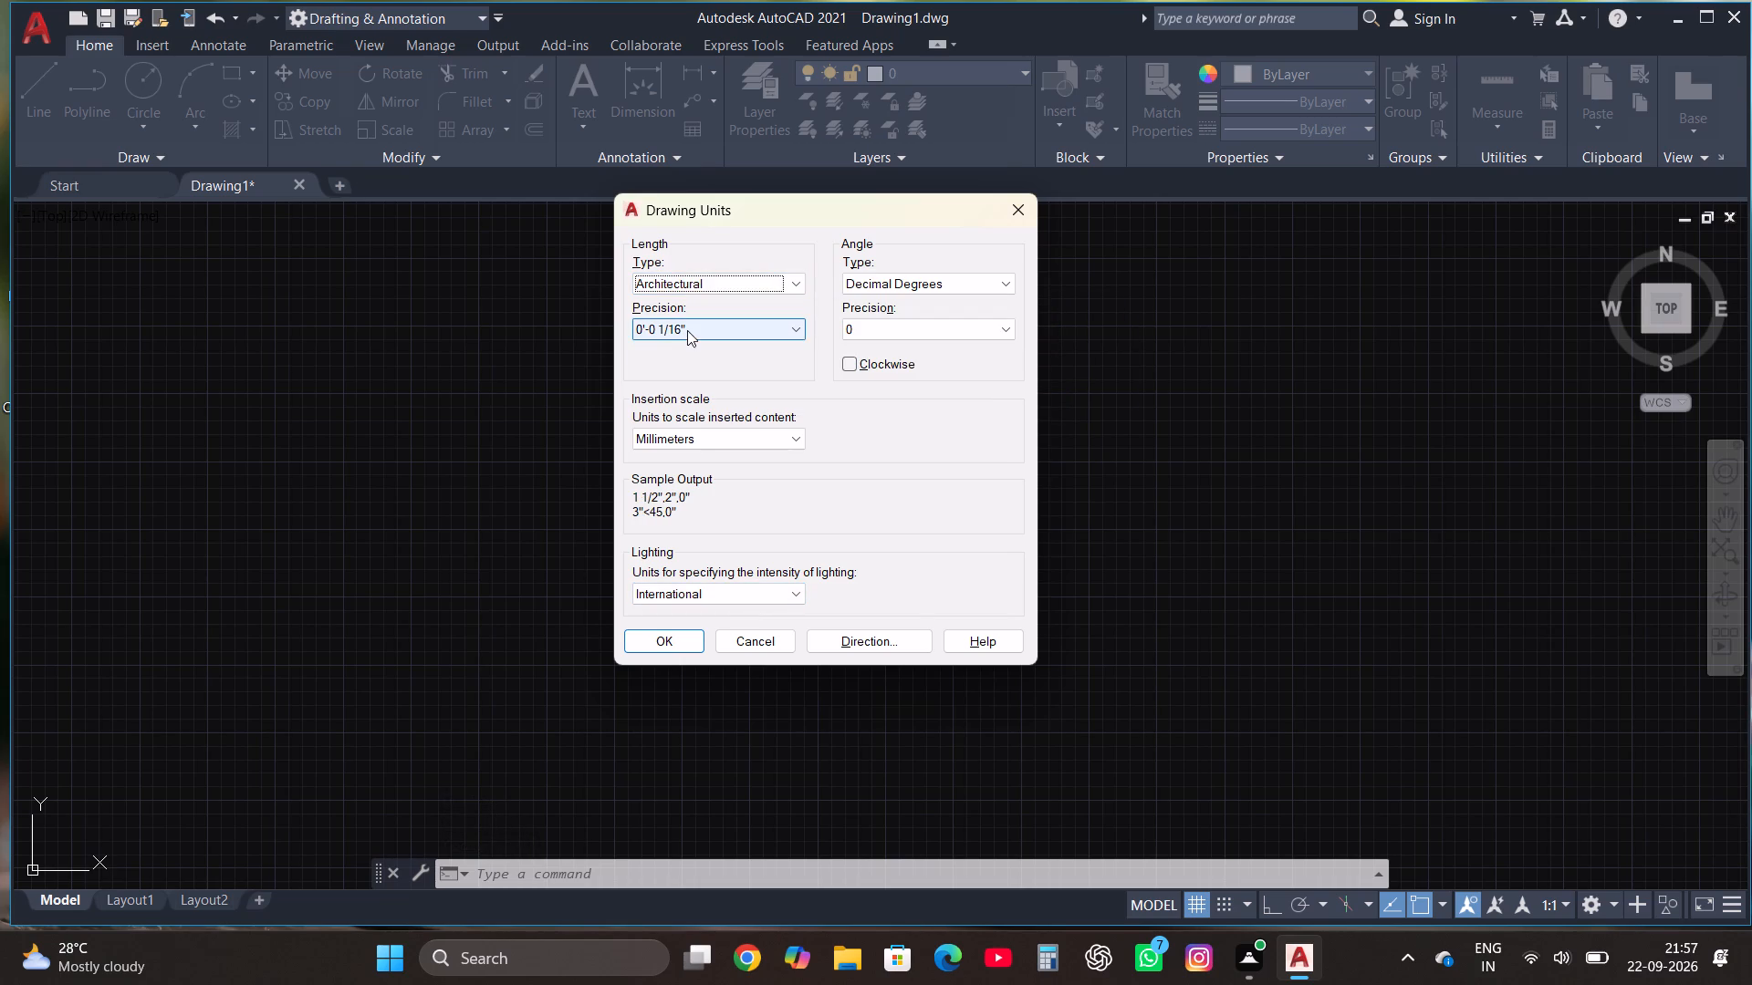
pyautogui.click(689, 329)
pyautogui.click(678, 340)
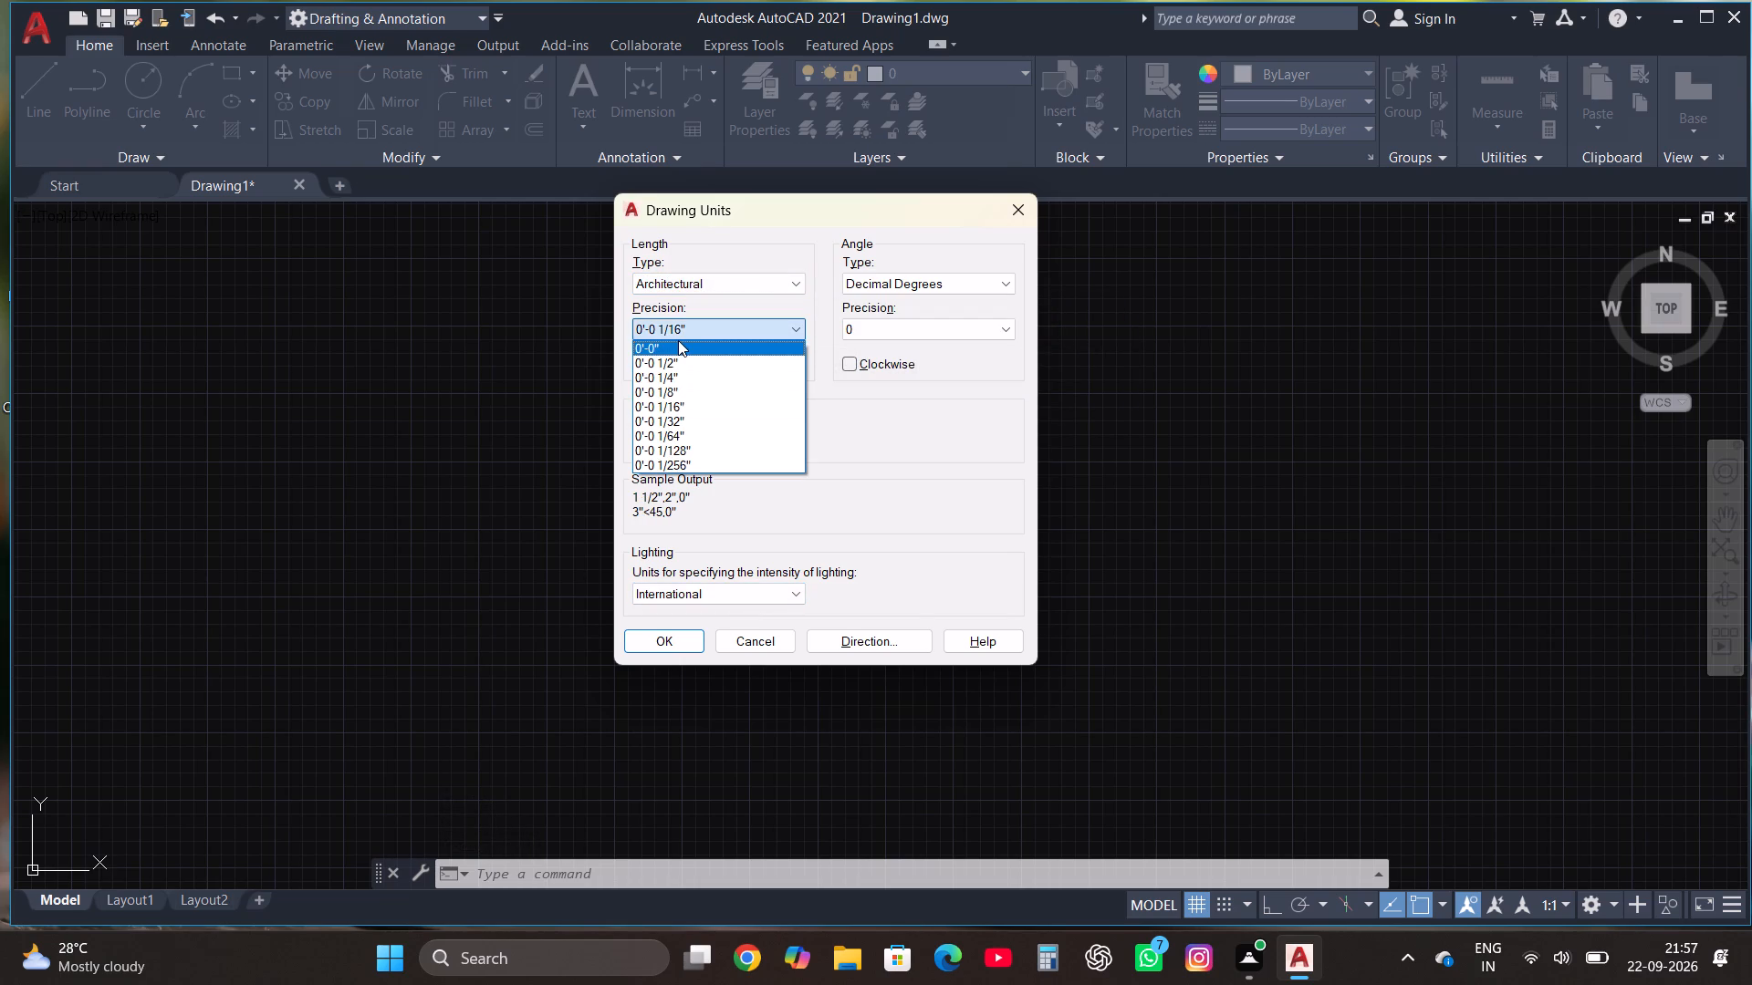
pyautogui.click(678, 340)
pyautogui.click(678, 340)
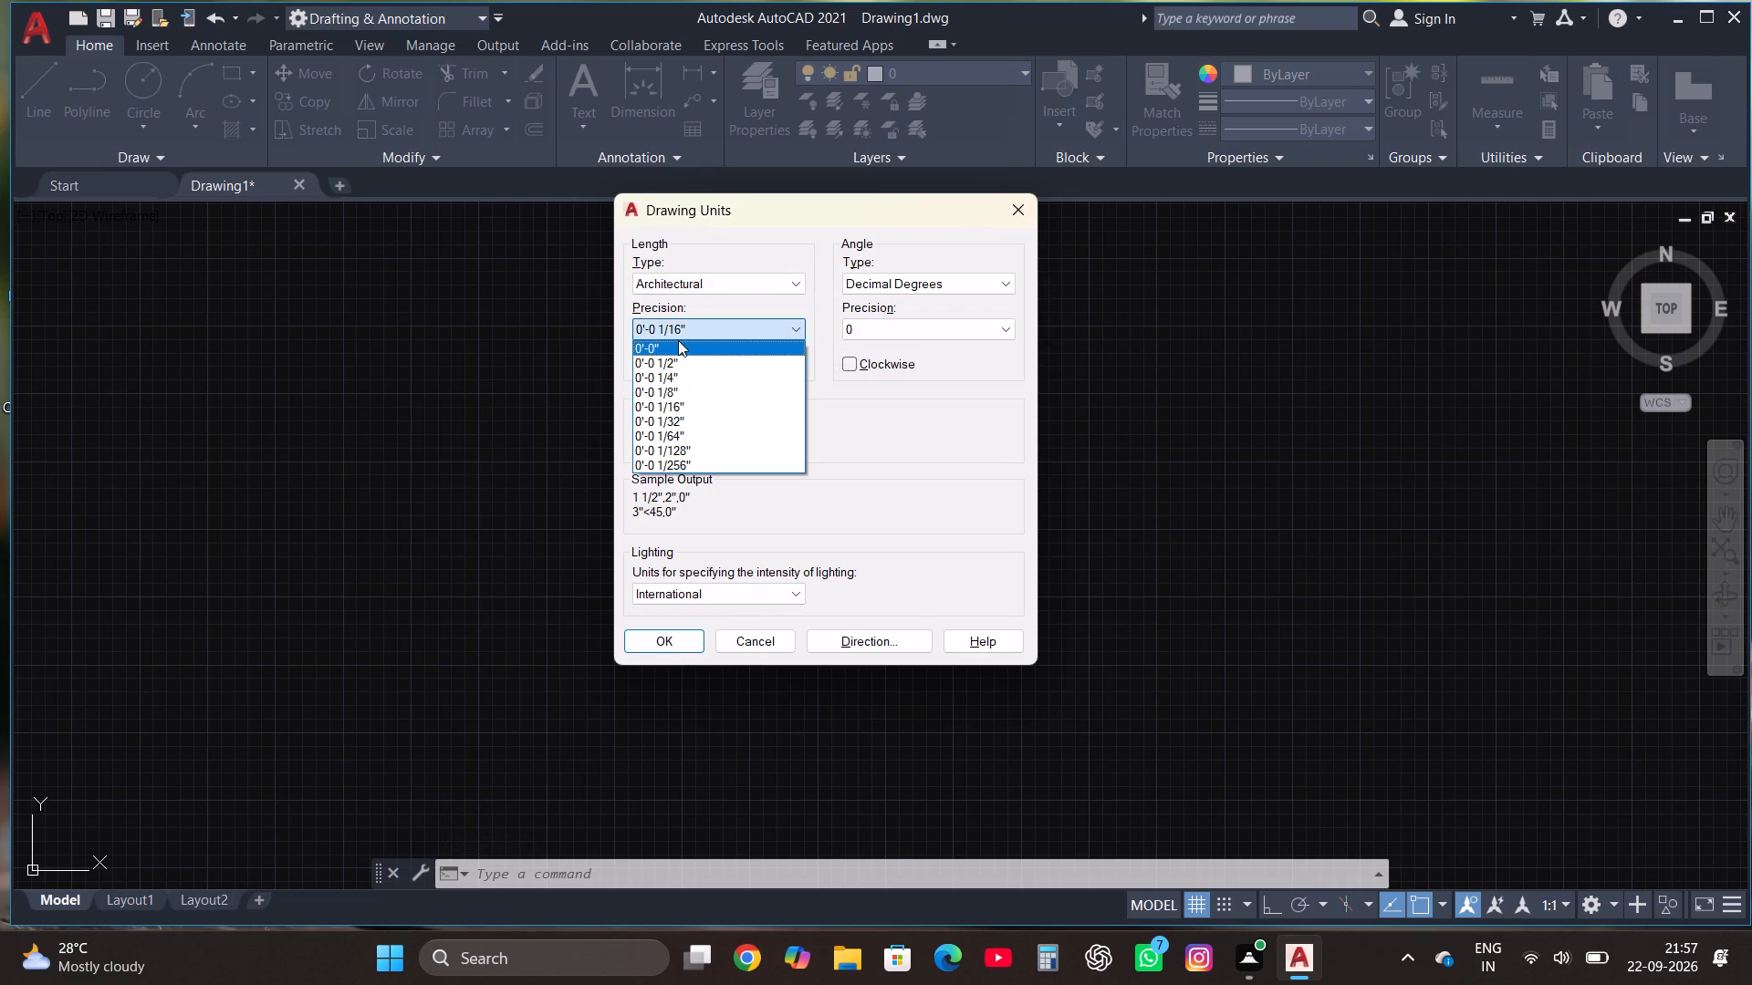
pyautogui.click(668, 345)
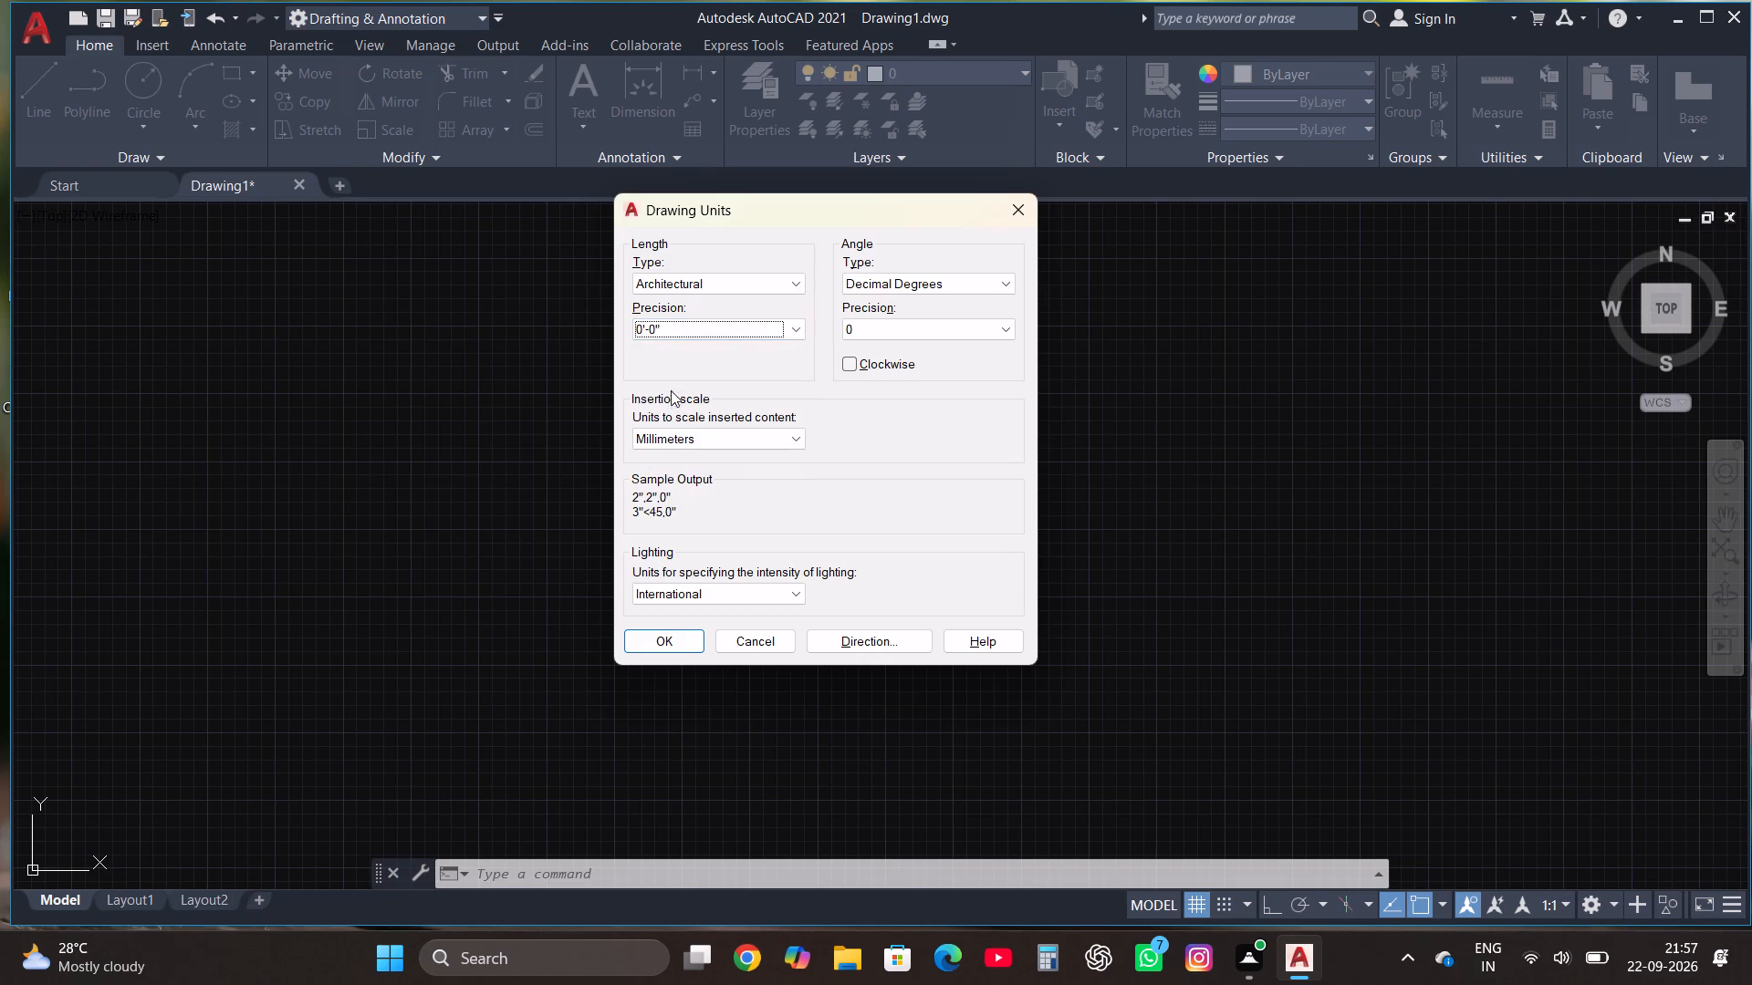
pyautogui.click(676, 435)
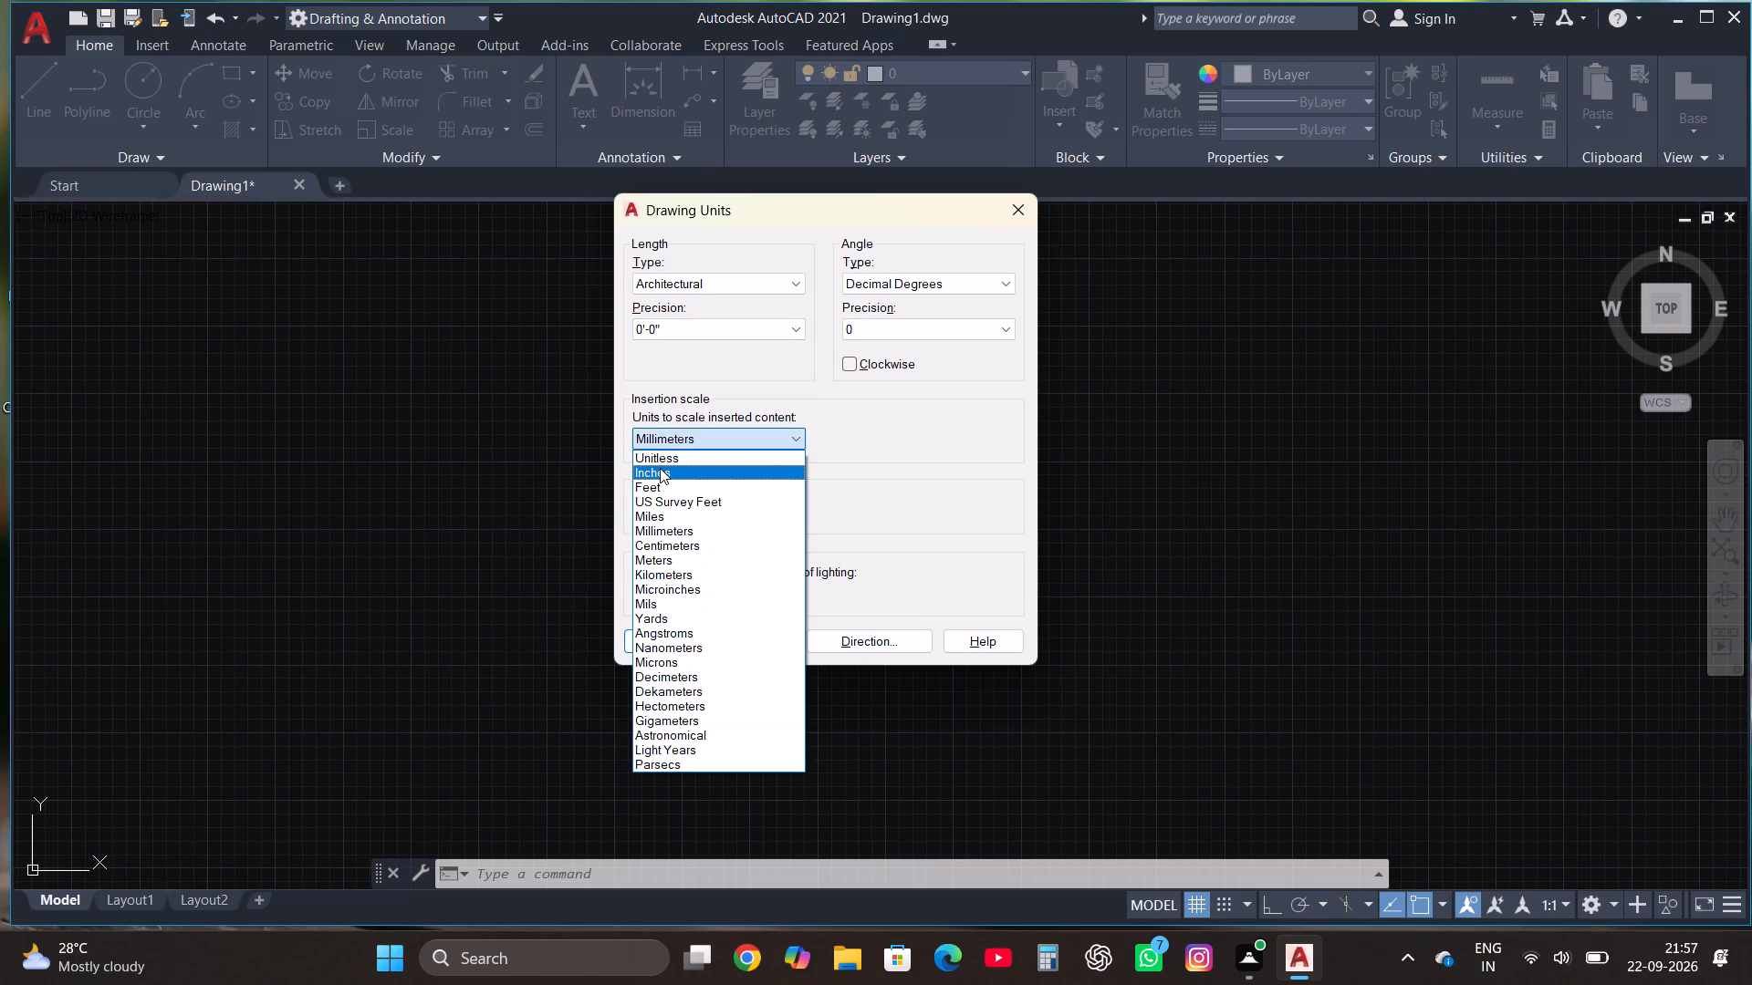
pyautogui.click(660, 468)
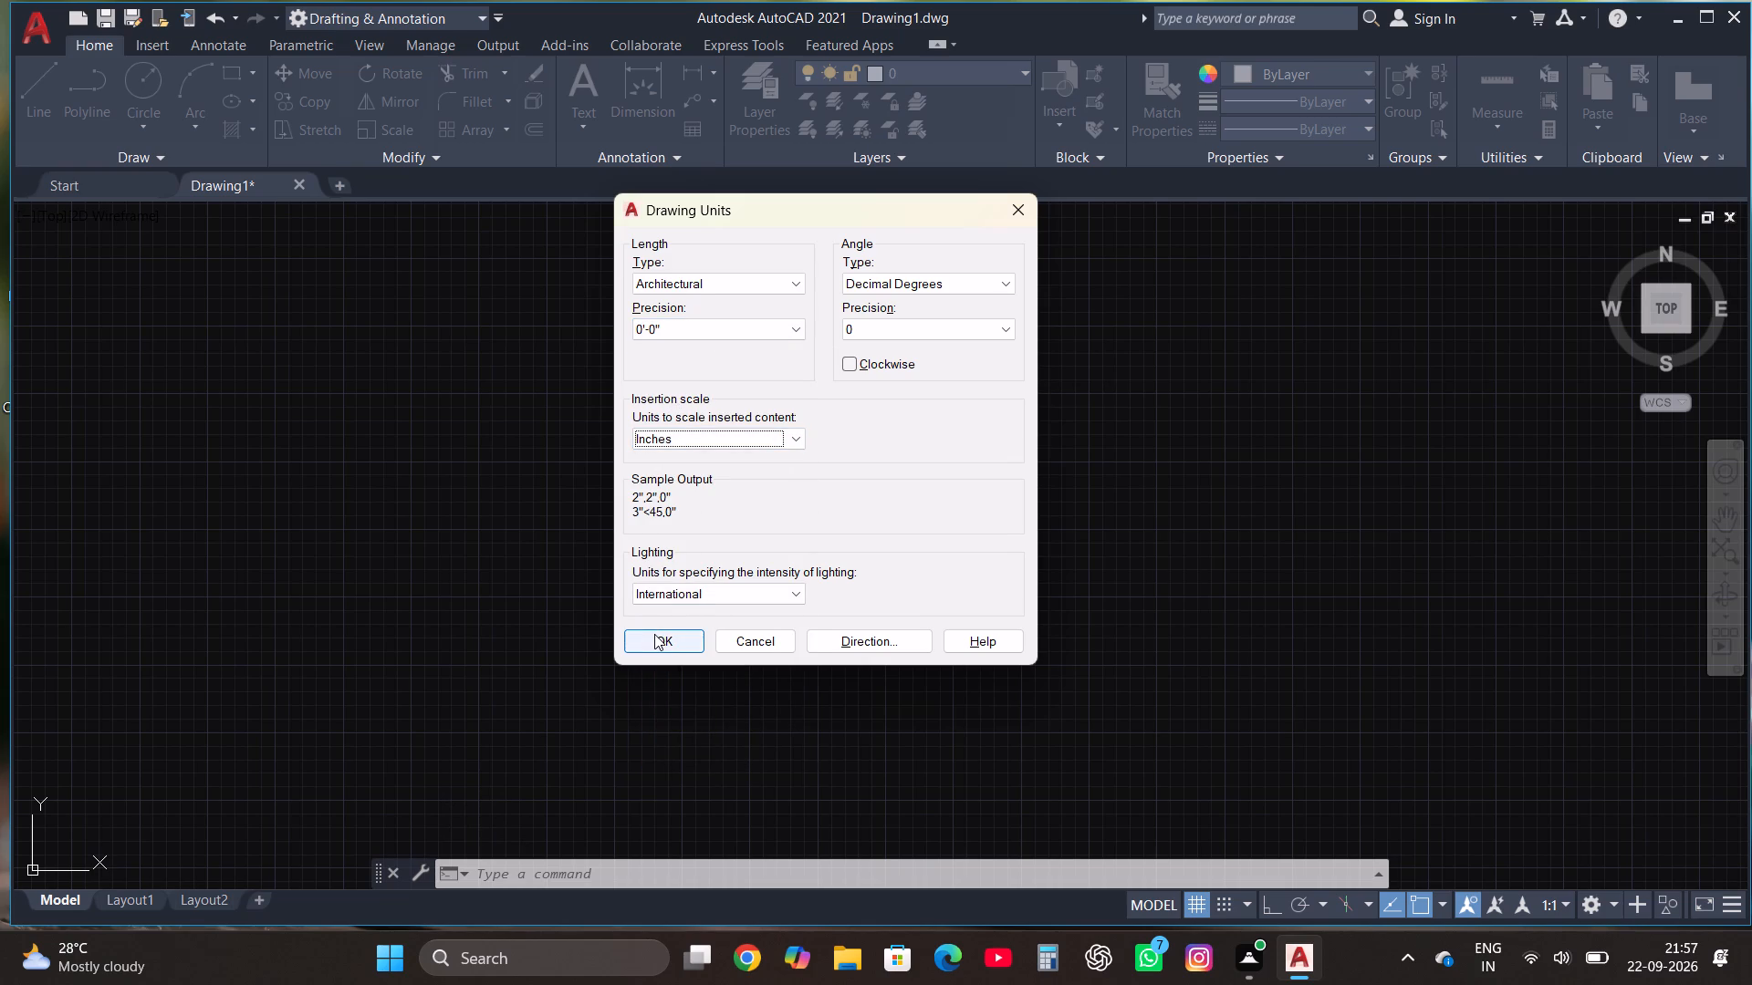
pyautogui.click(654, 634)
# Modify the ISO-25 dimension style's primary units to Architectural format with 0'-0" precision.
pyautogui.write('DIM')
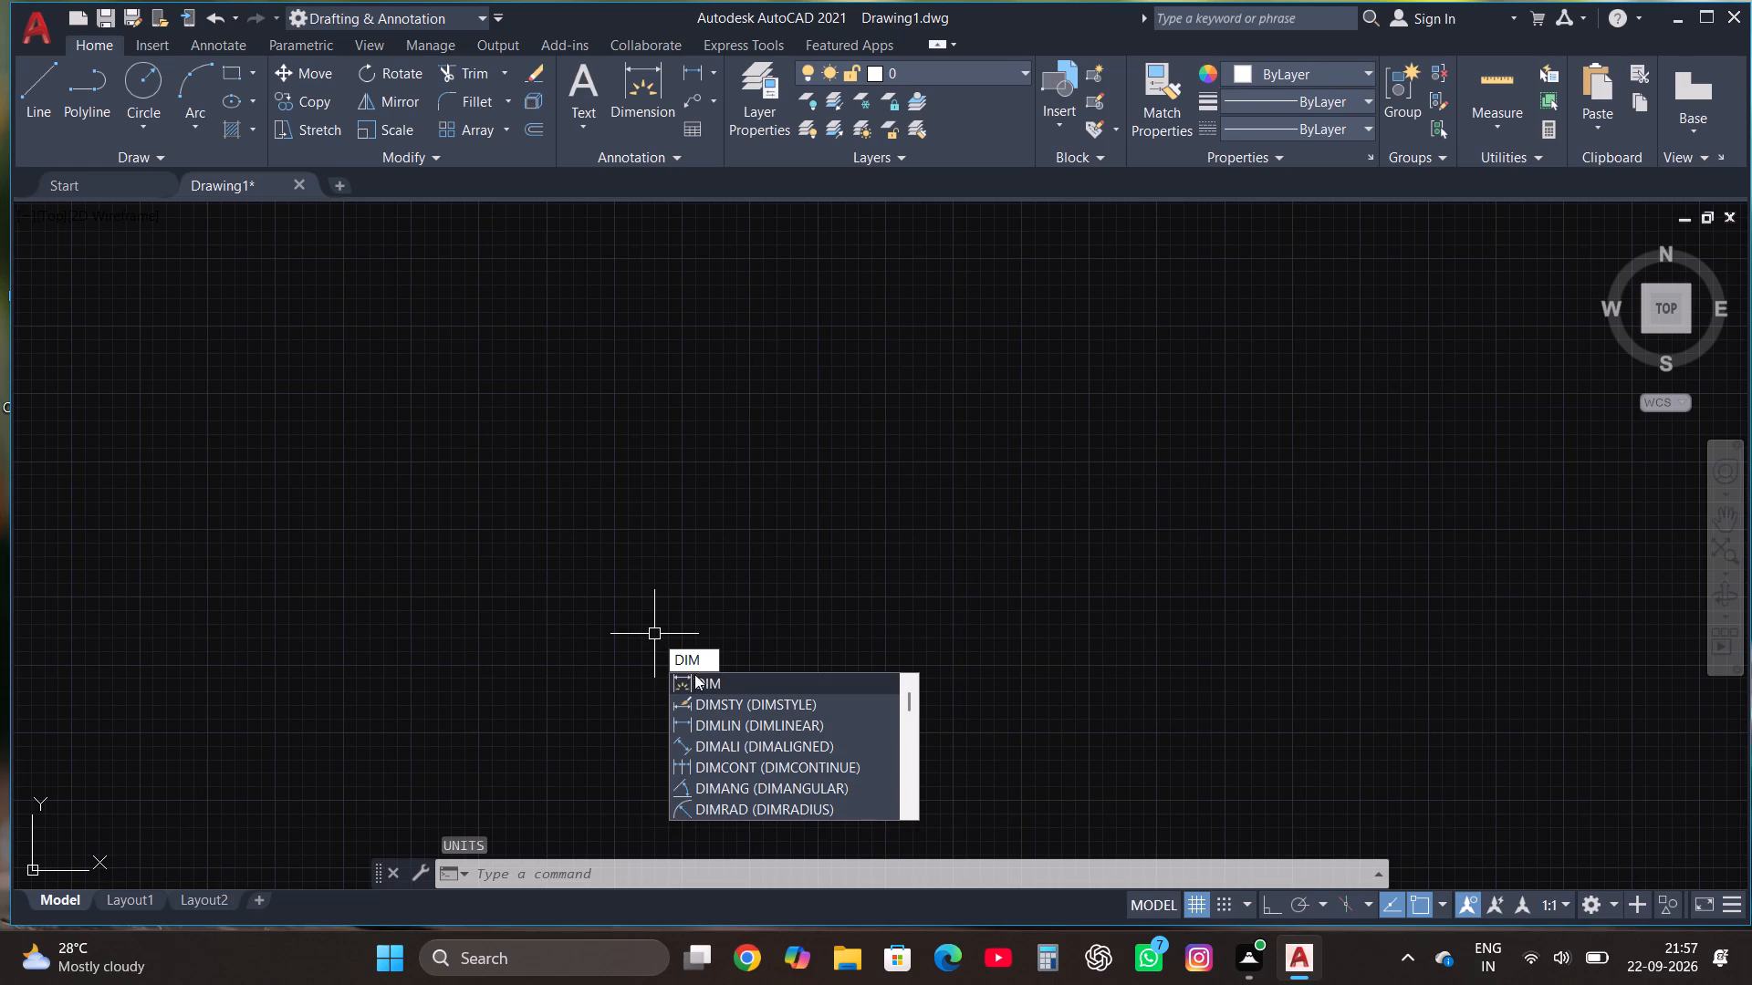
pyautogui.click(726, 701)
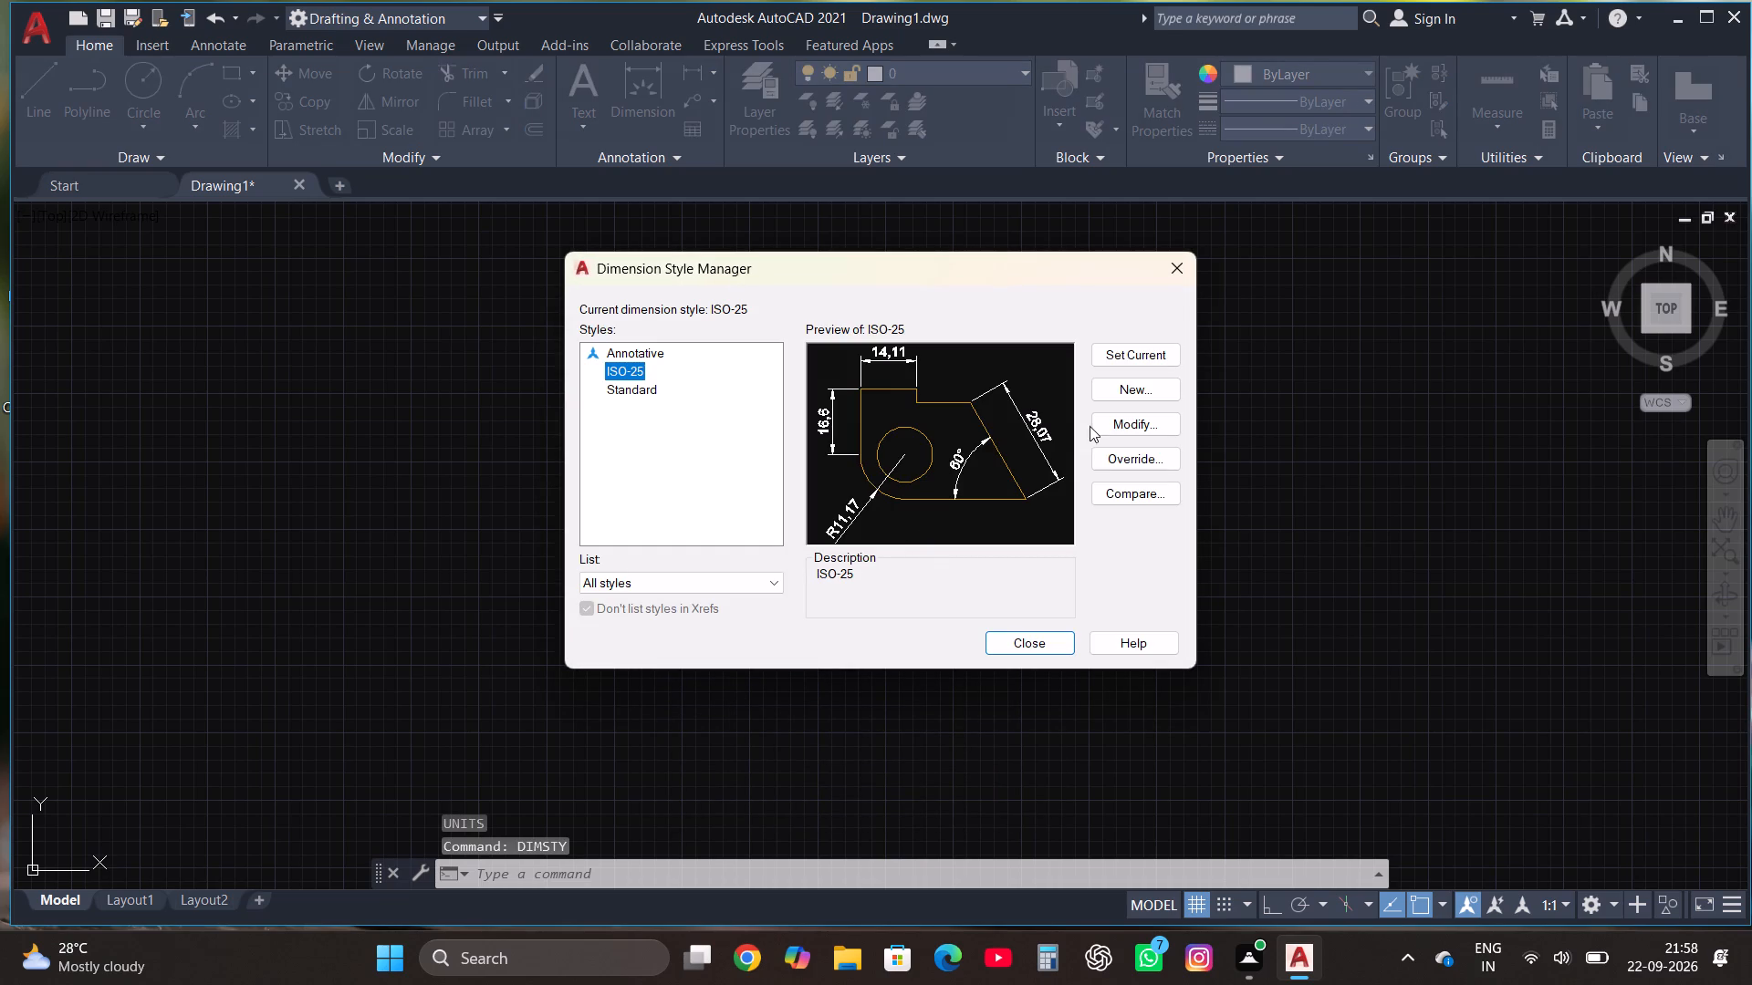
pyautogui.click(1116, 416)
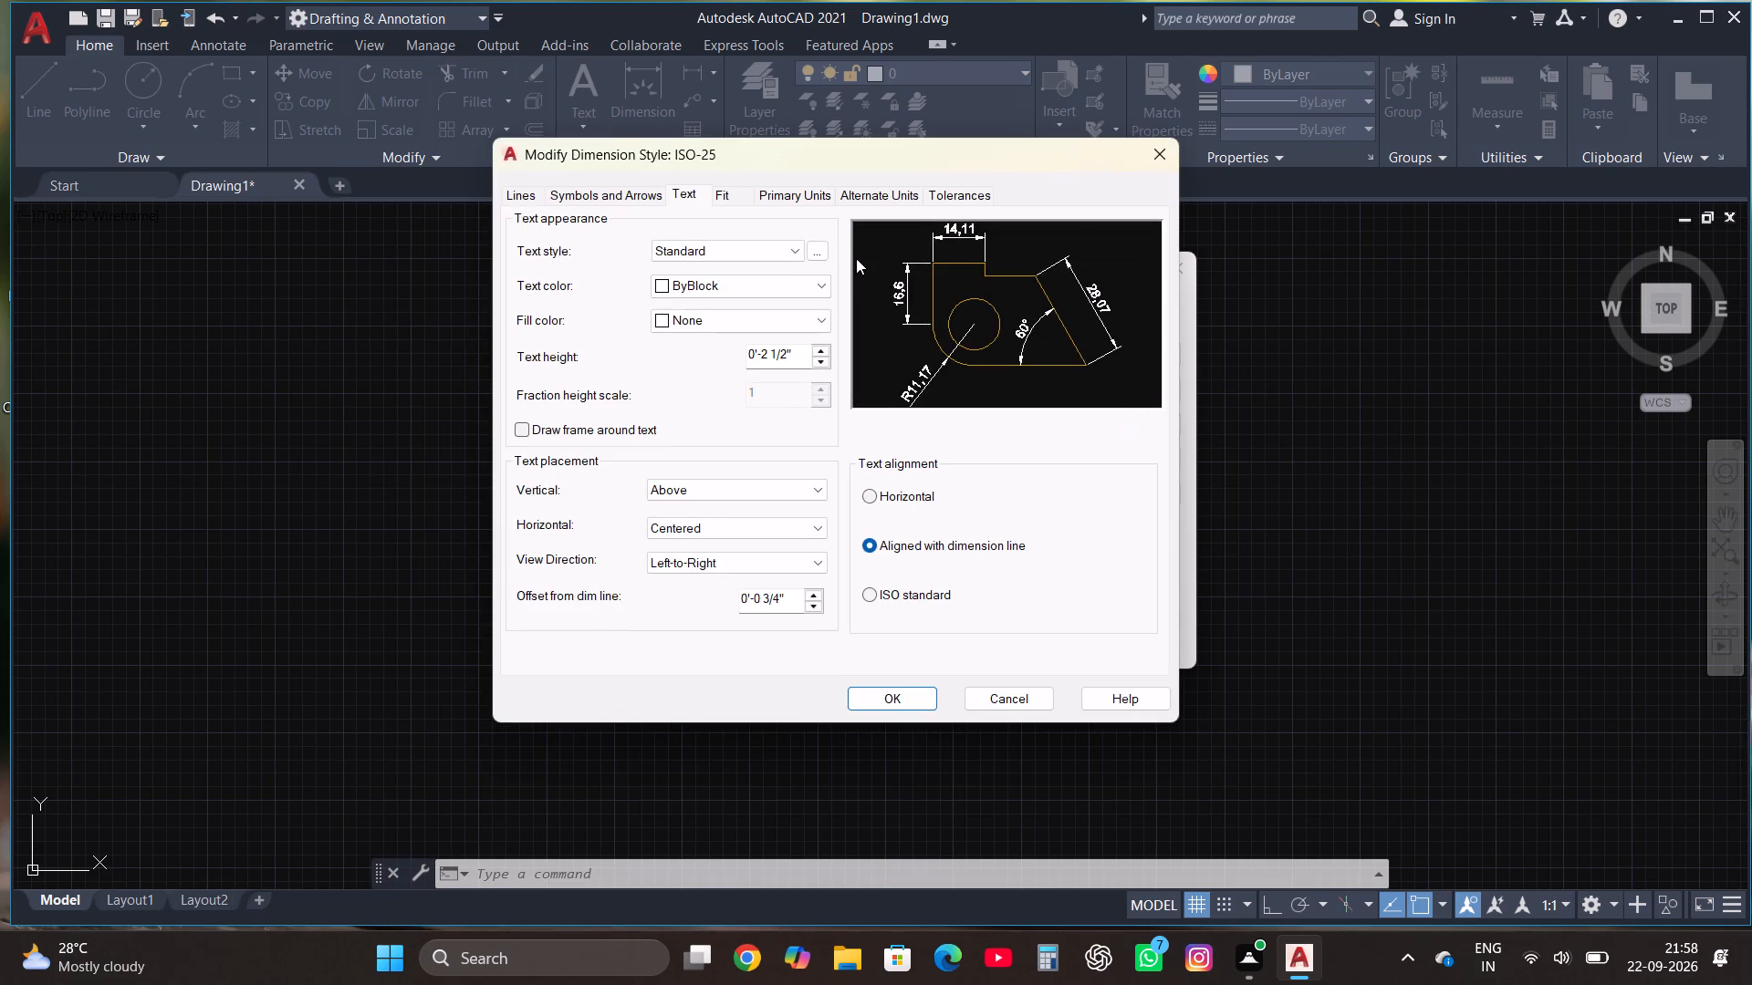
pyautogui.click(776, 191)
pyautogui.click(745, 236)
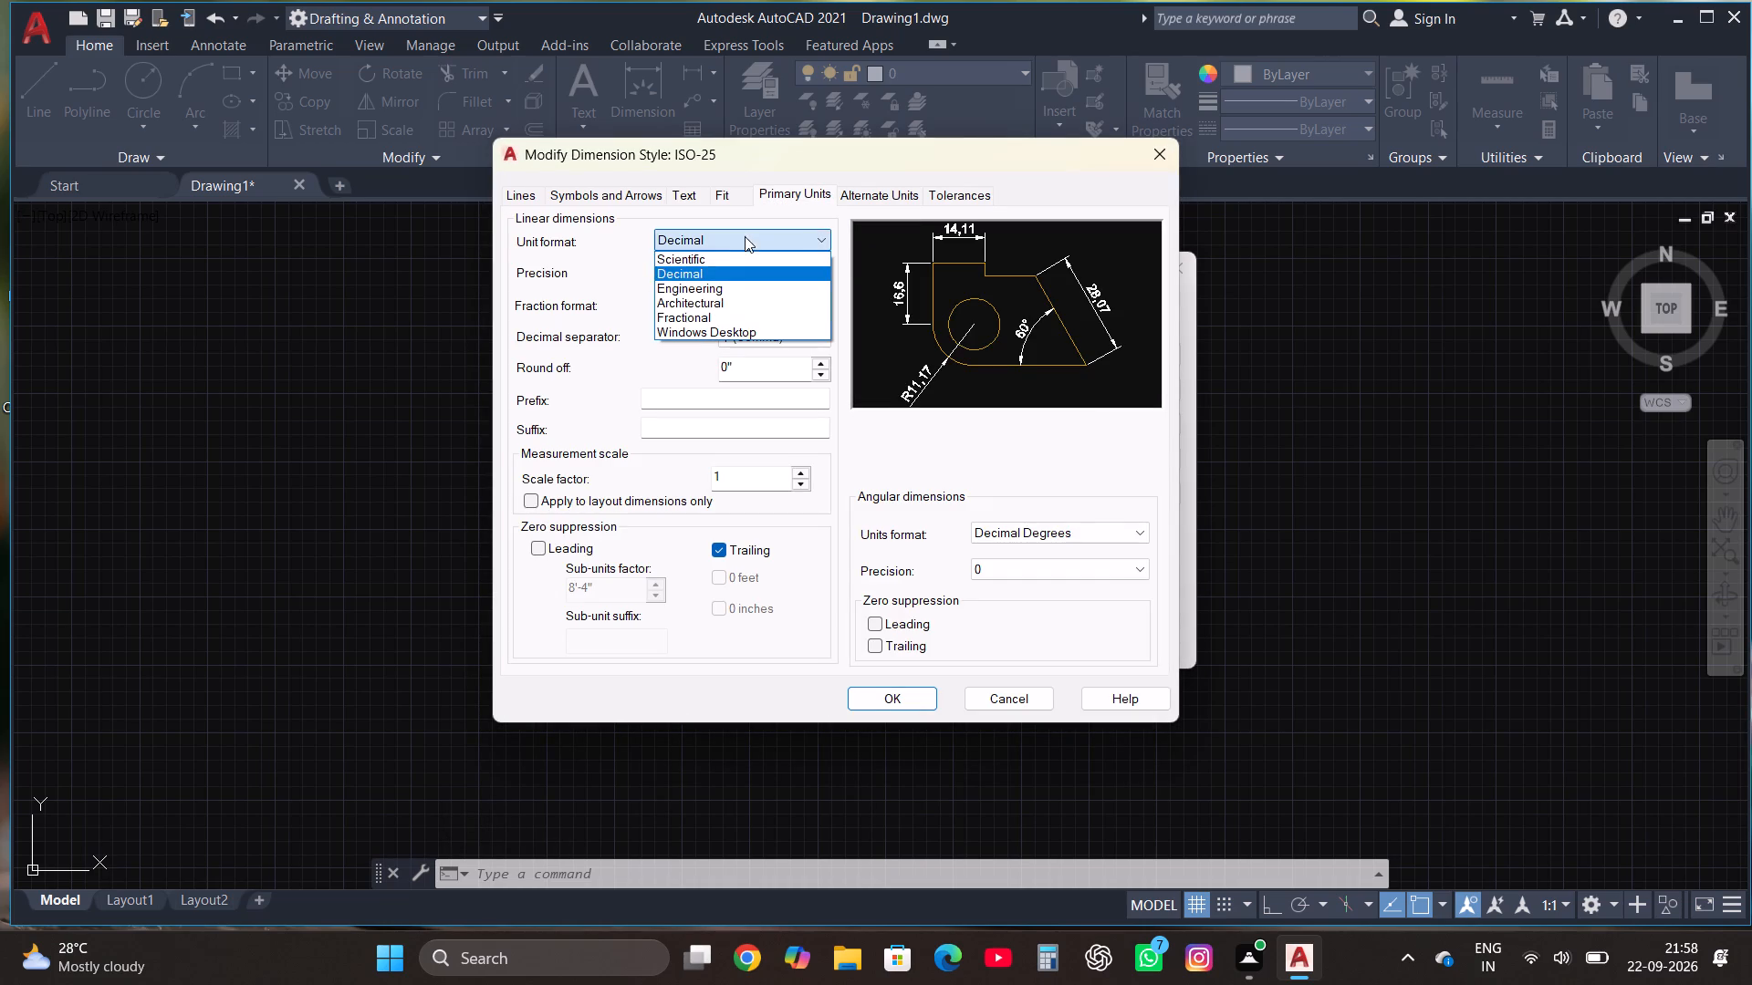
pyautogui.click(715, 297)
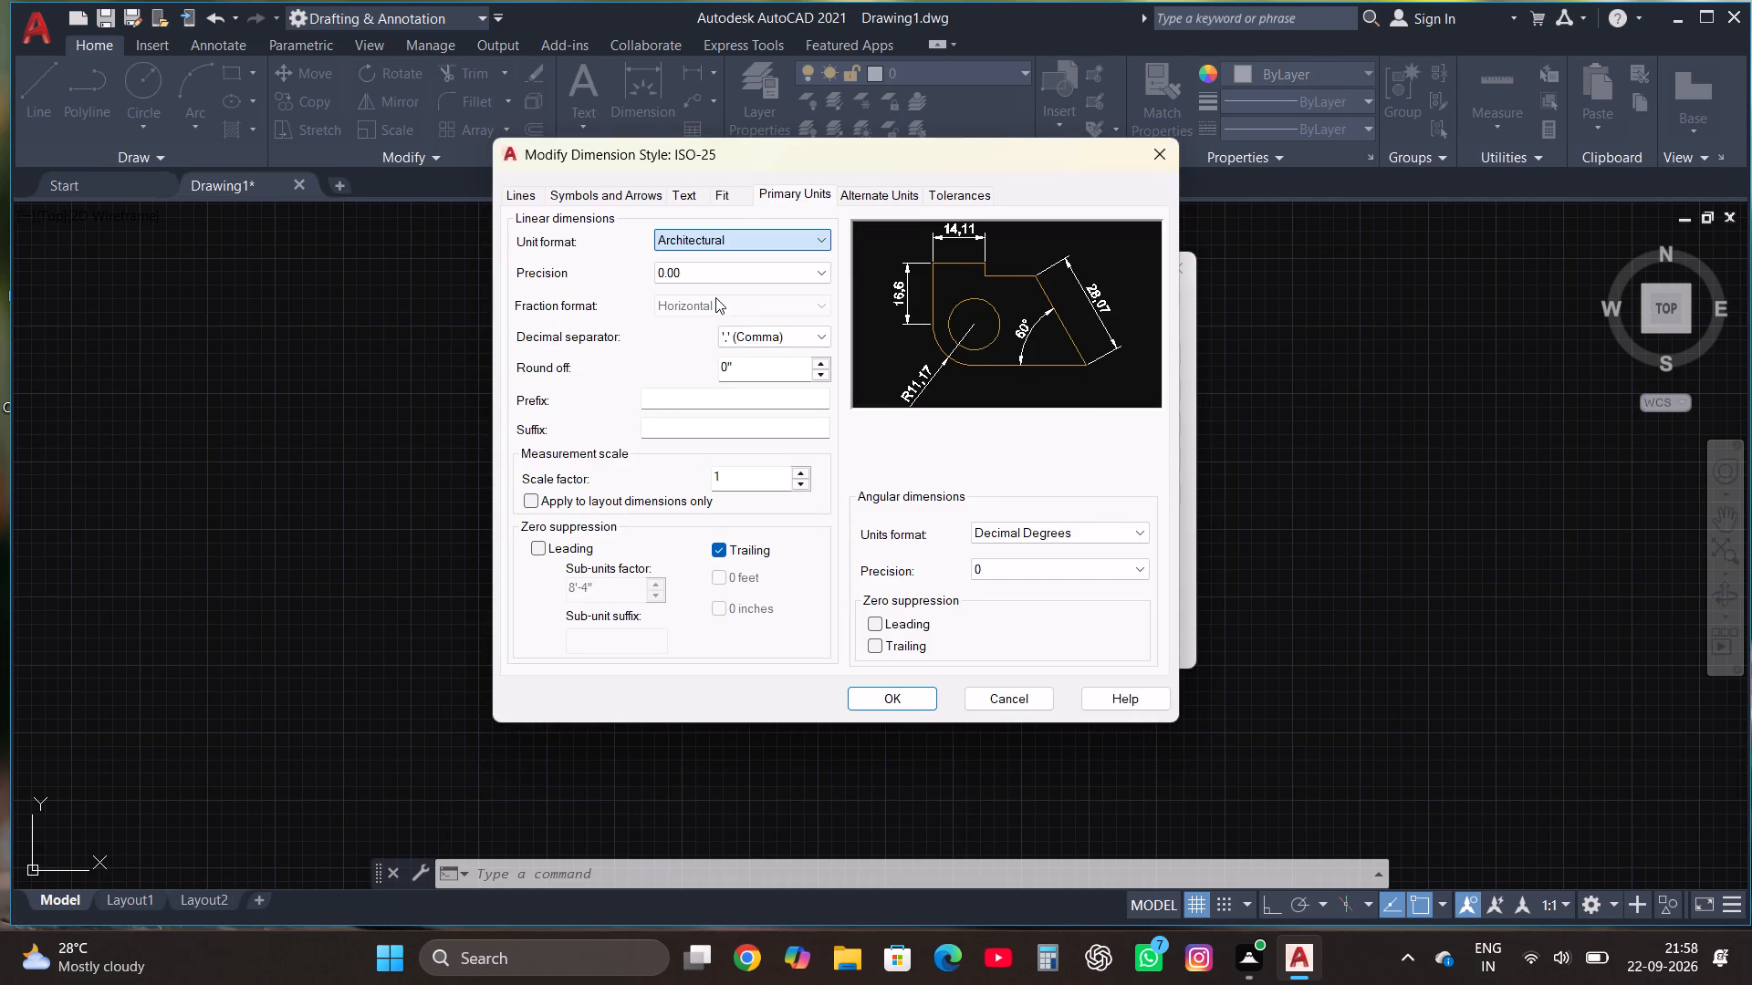
pyautogui.click(711, 277)
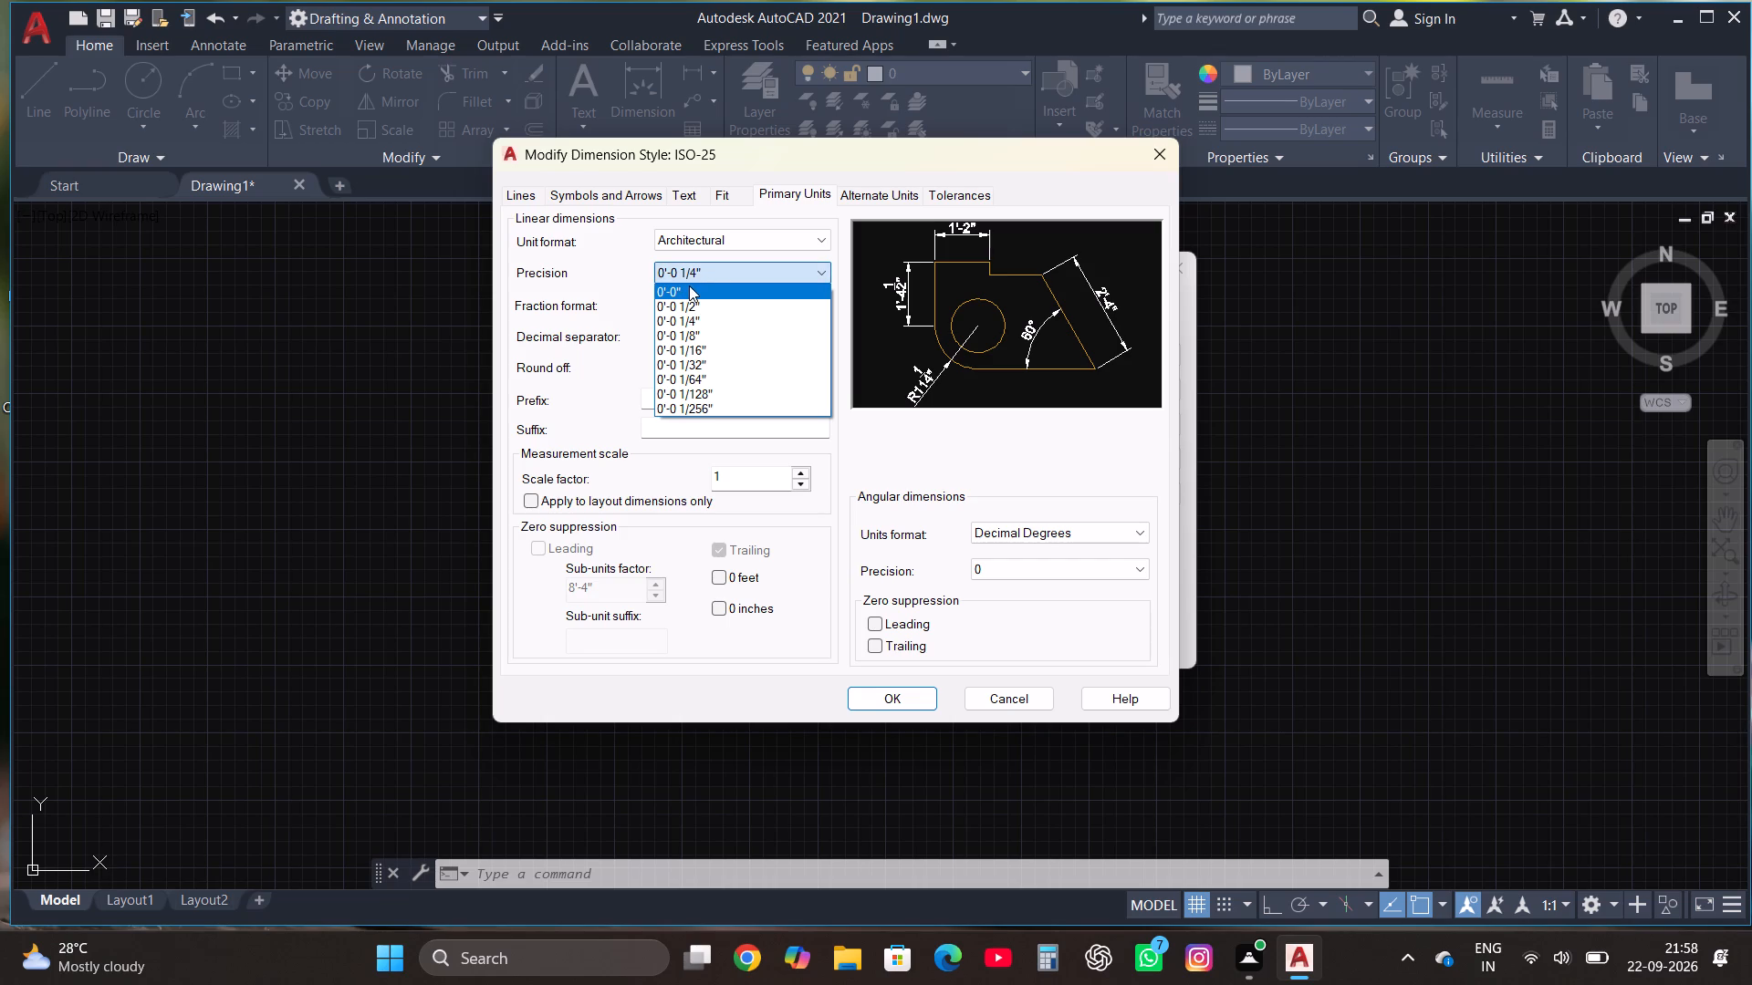
pyautogui.click(688, 285)
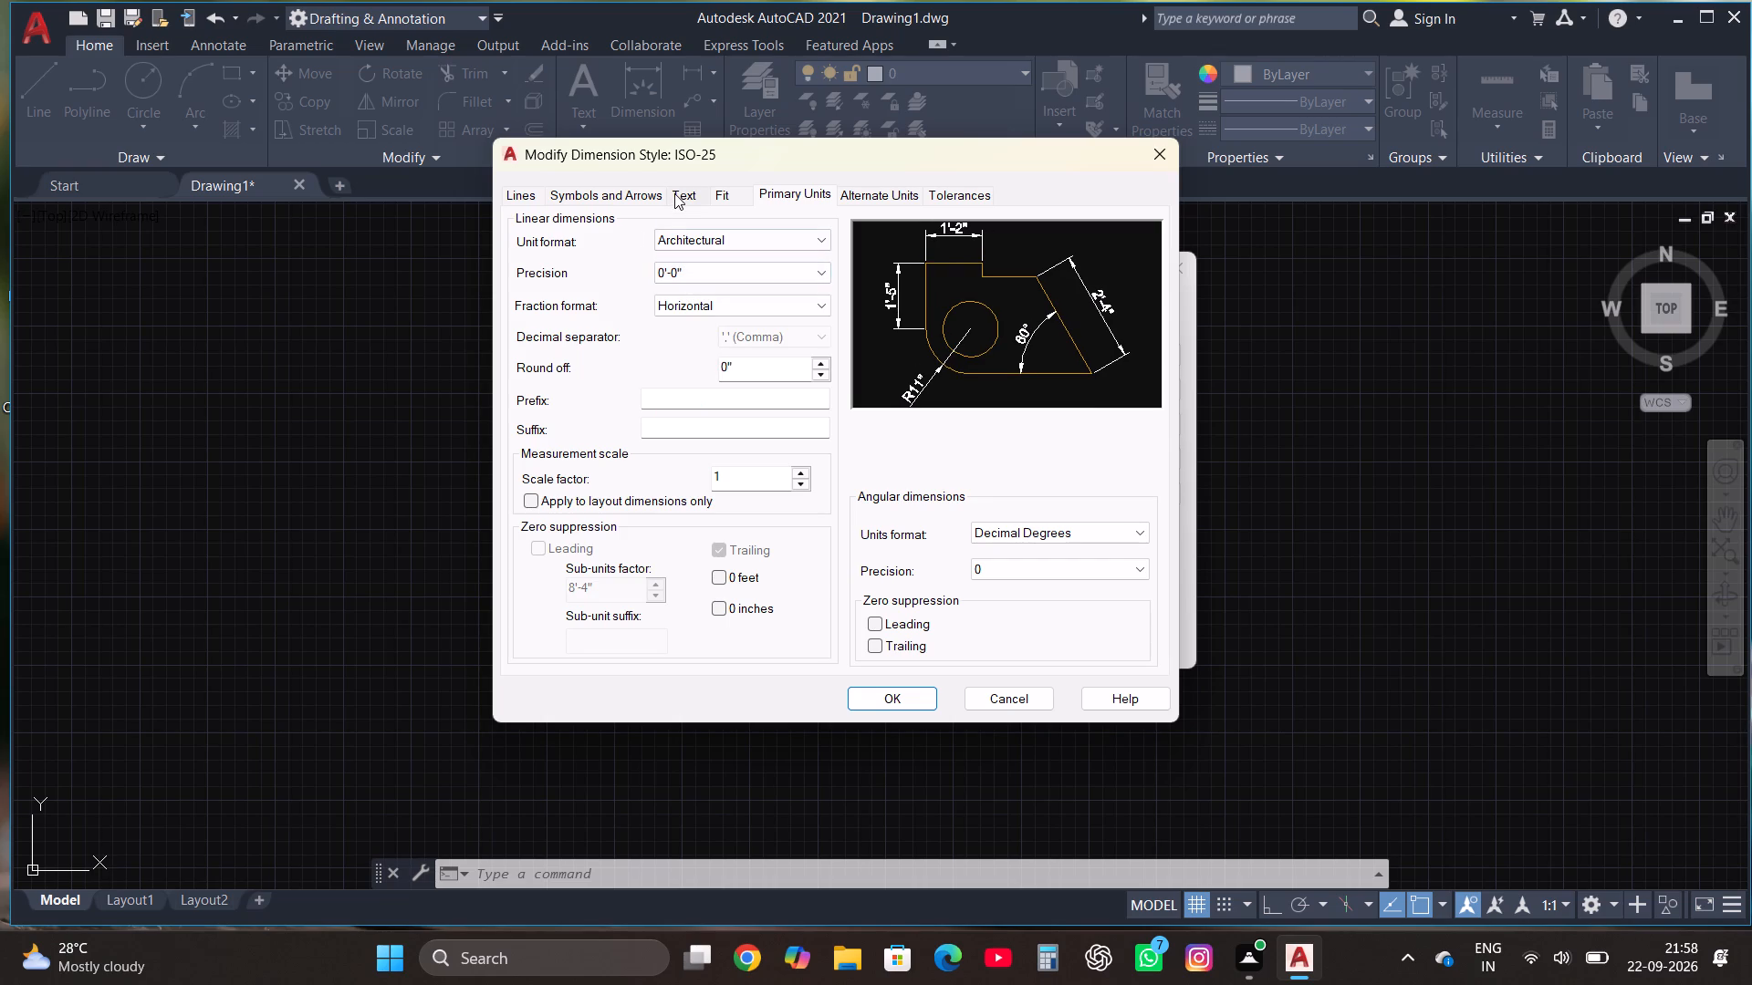
# Set the ISO-25 dimension style's text height to 1' and make the style current.
pyautogui.click(674, 193)
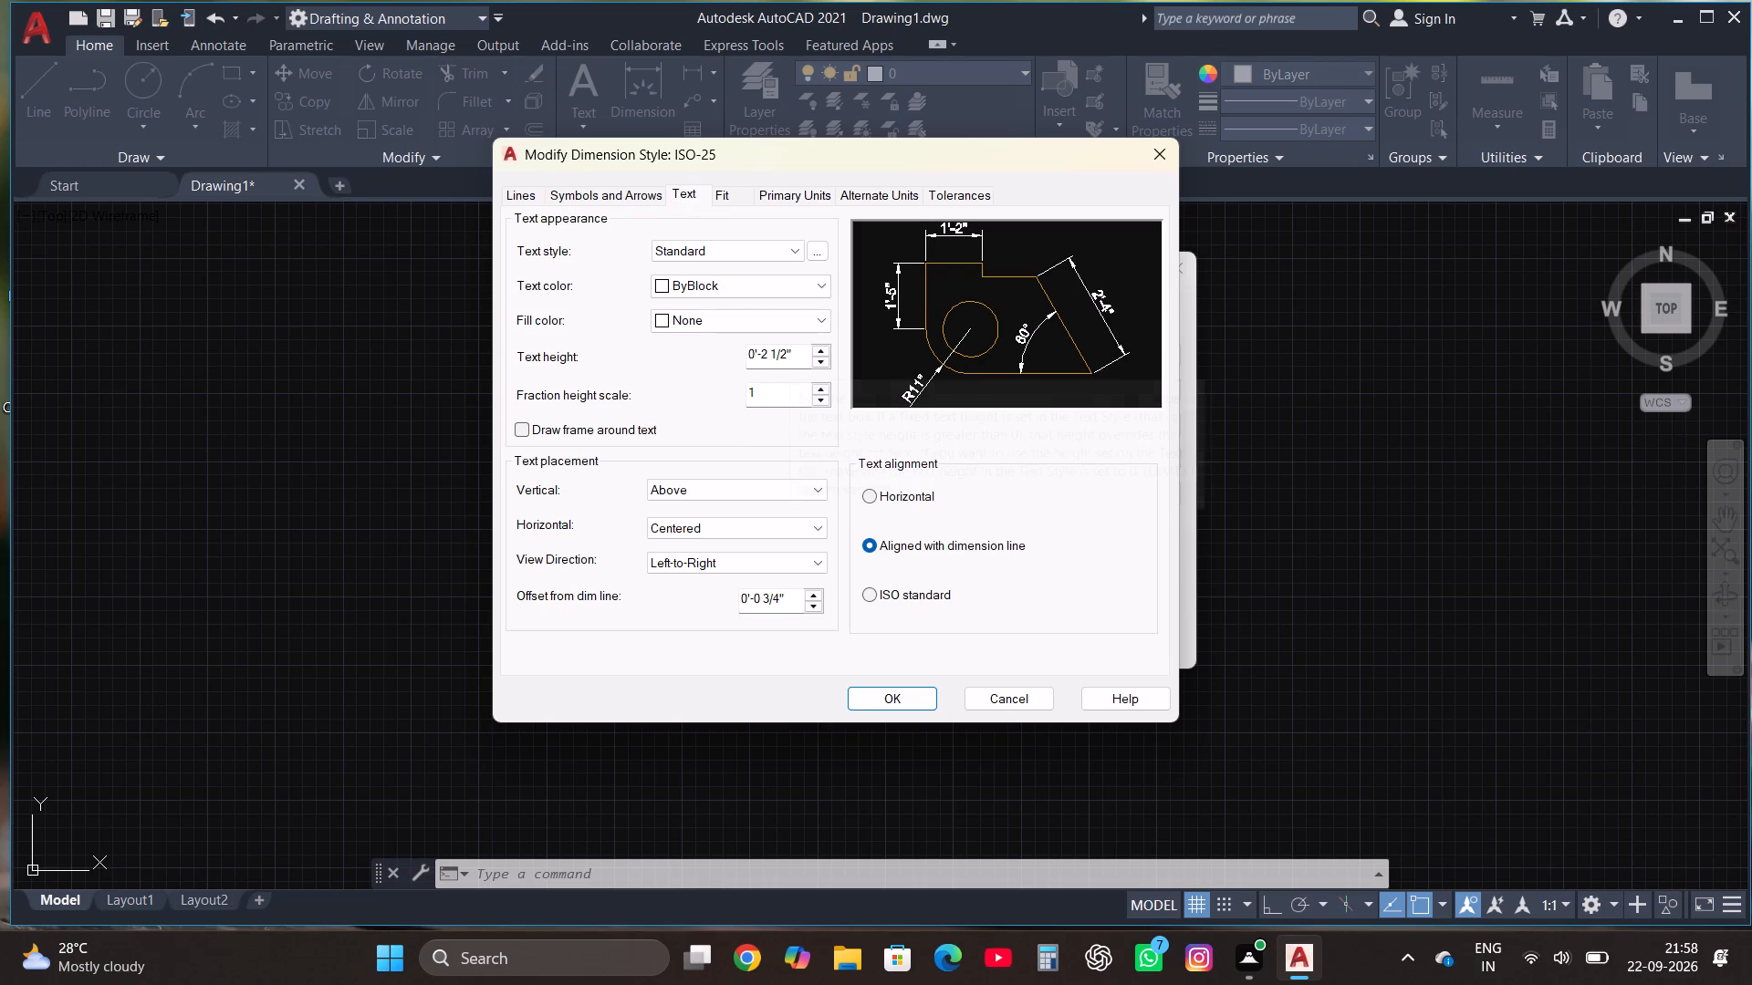
pyautogui.moveTo(790, 358); pyautogui.dragTo(719, 368)
pyautogui.write("1'")
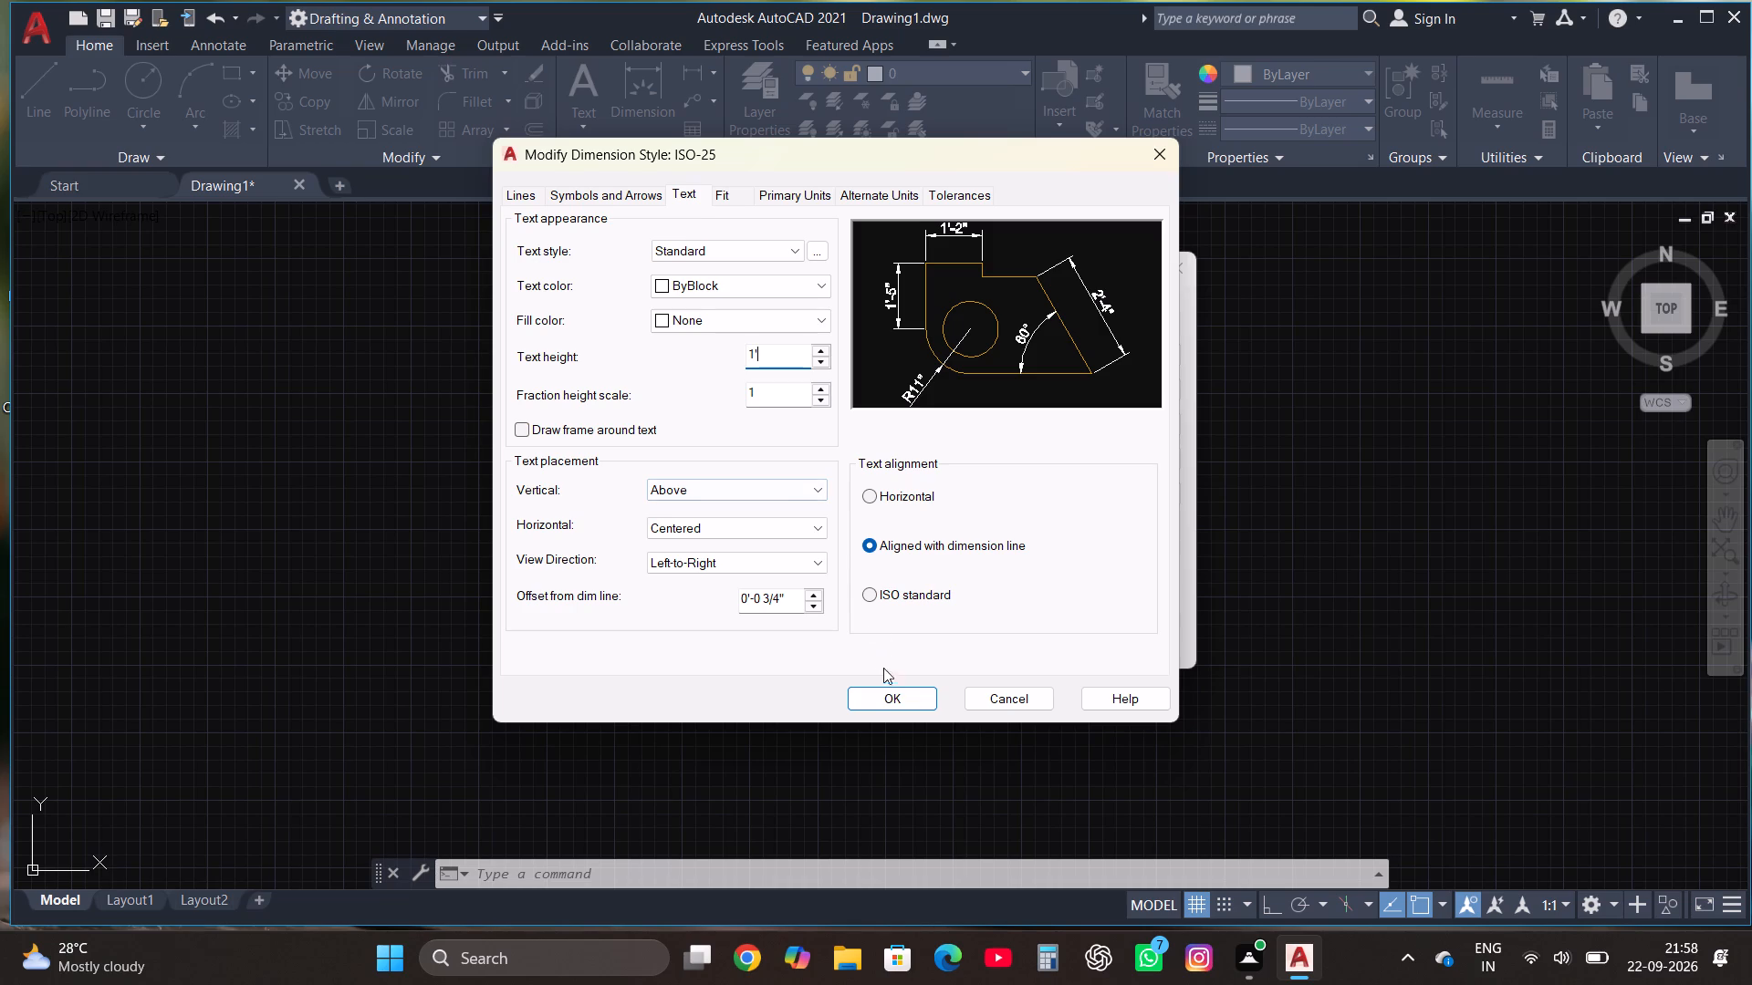
pyautogui.click(886, 689)
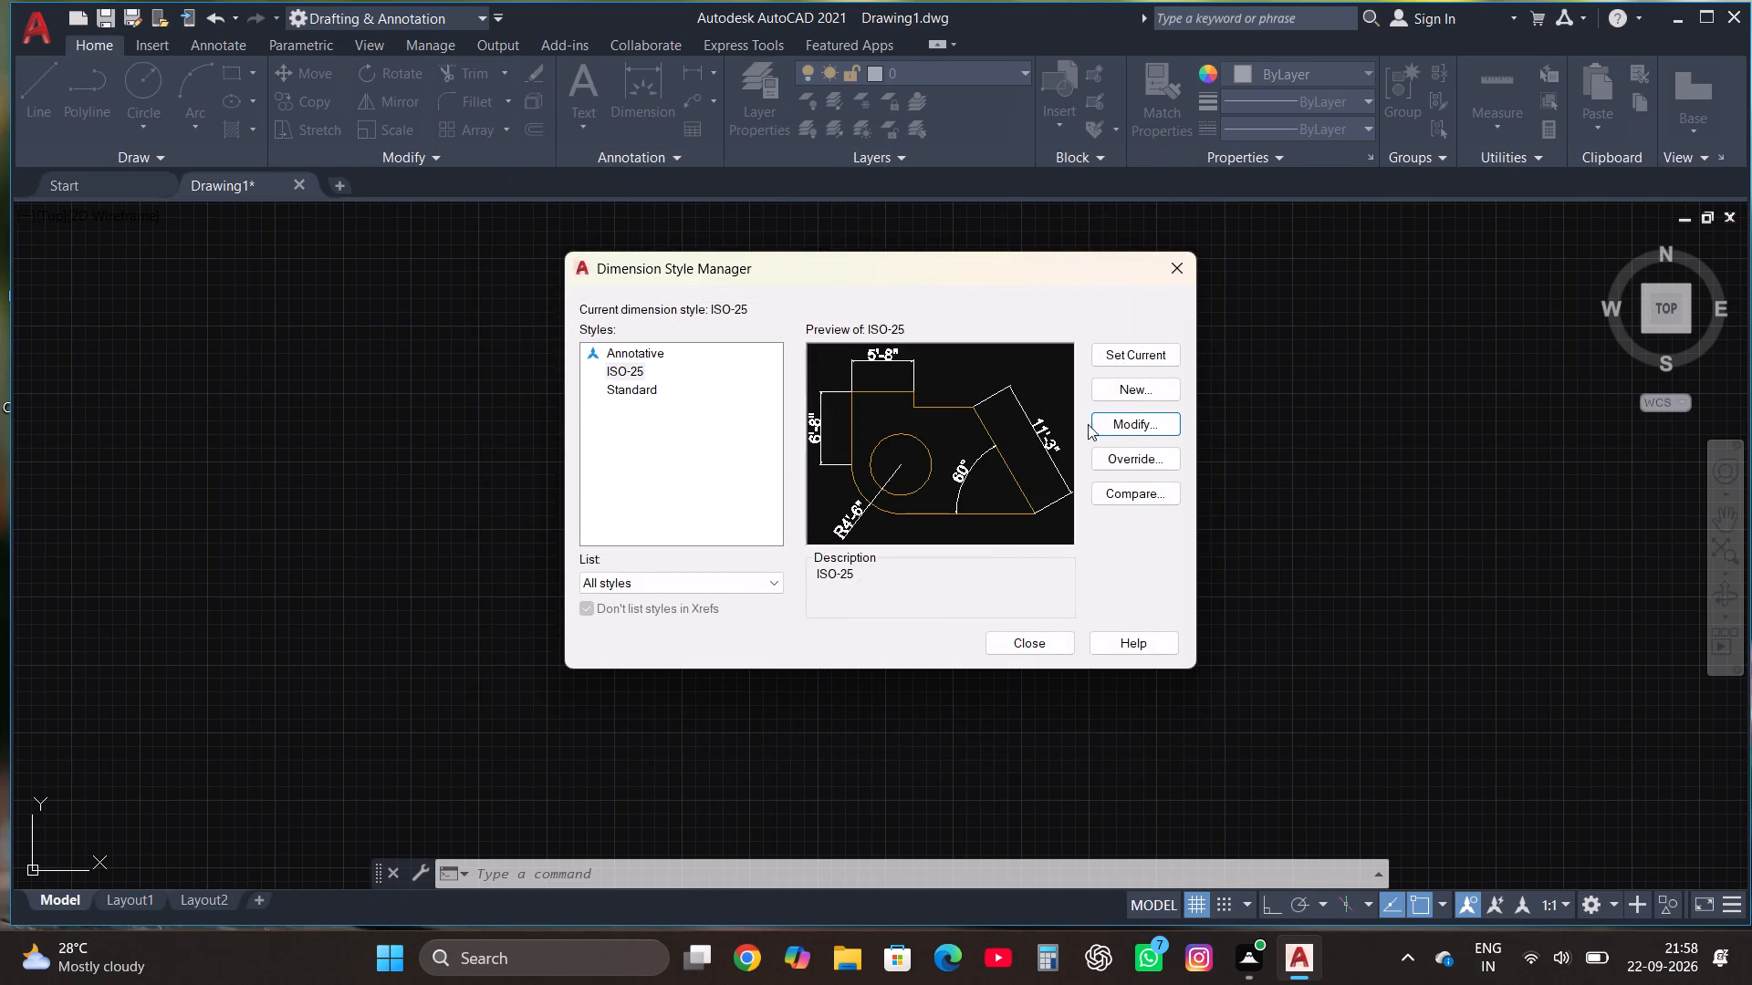
pyautogui.click(1117, 359)
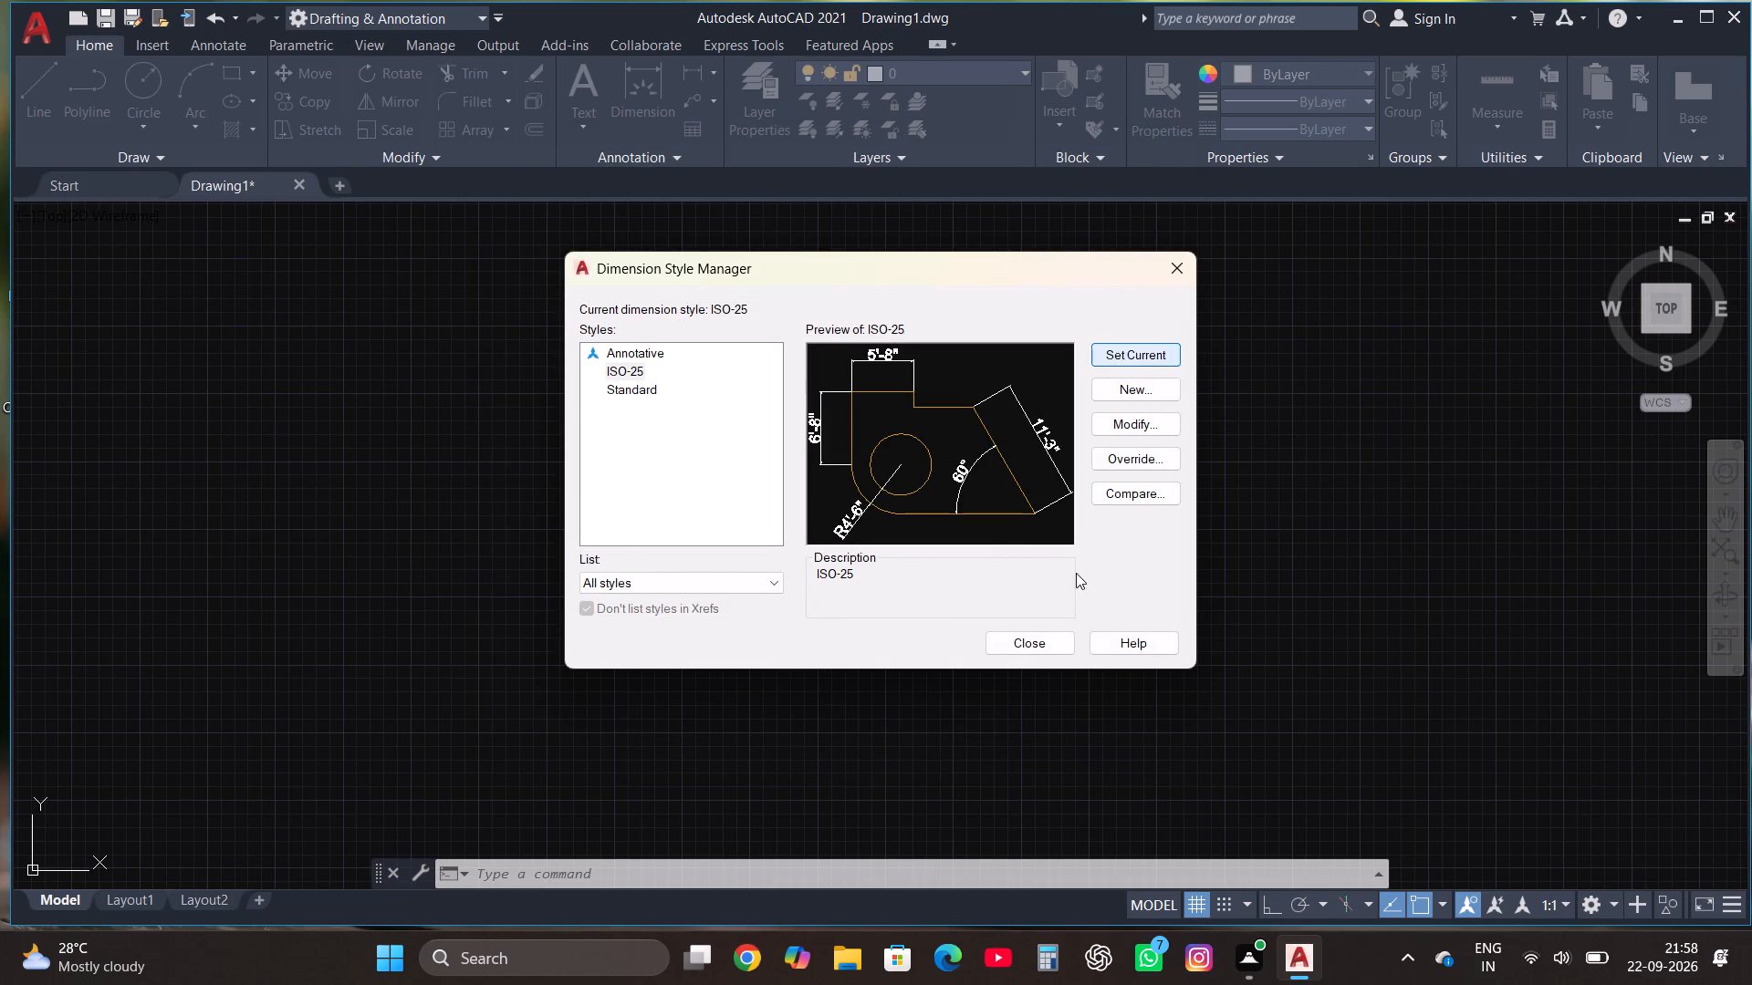
pyautogui.click(1038, 641)
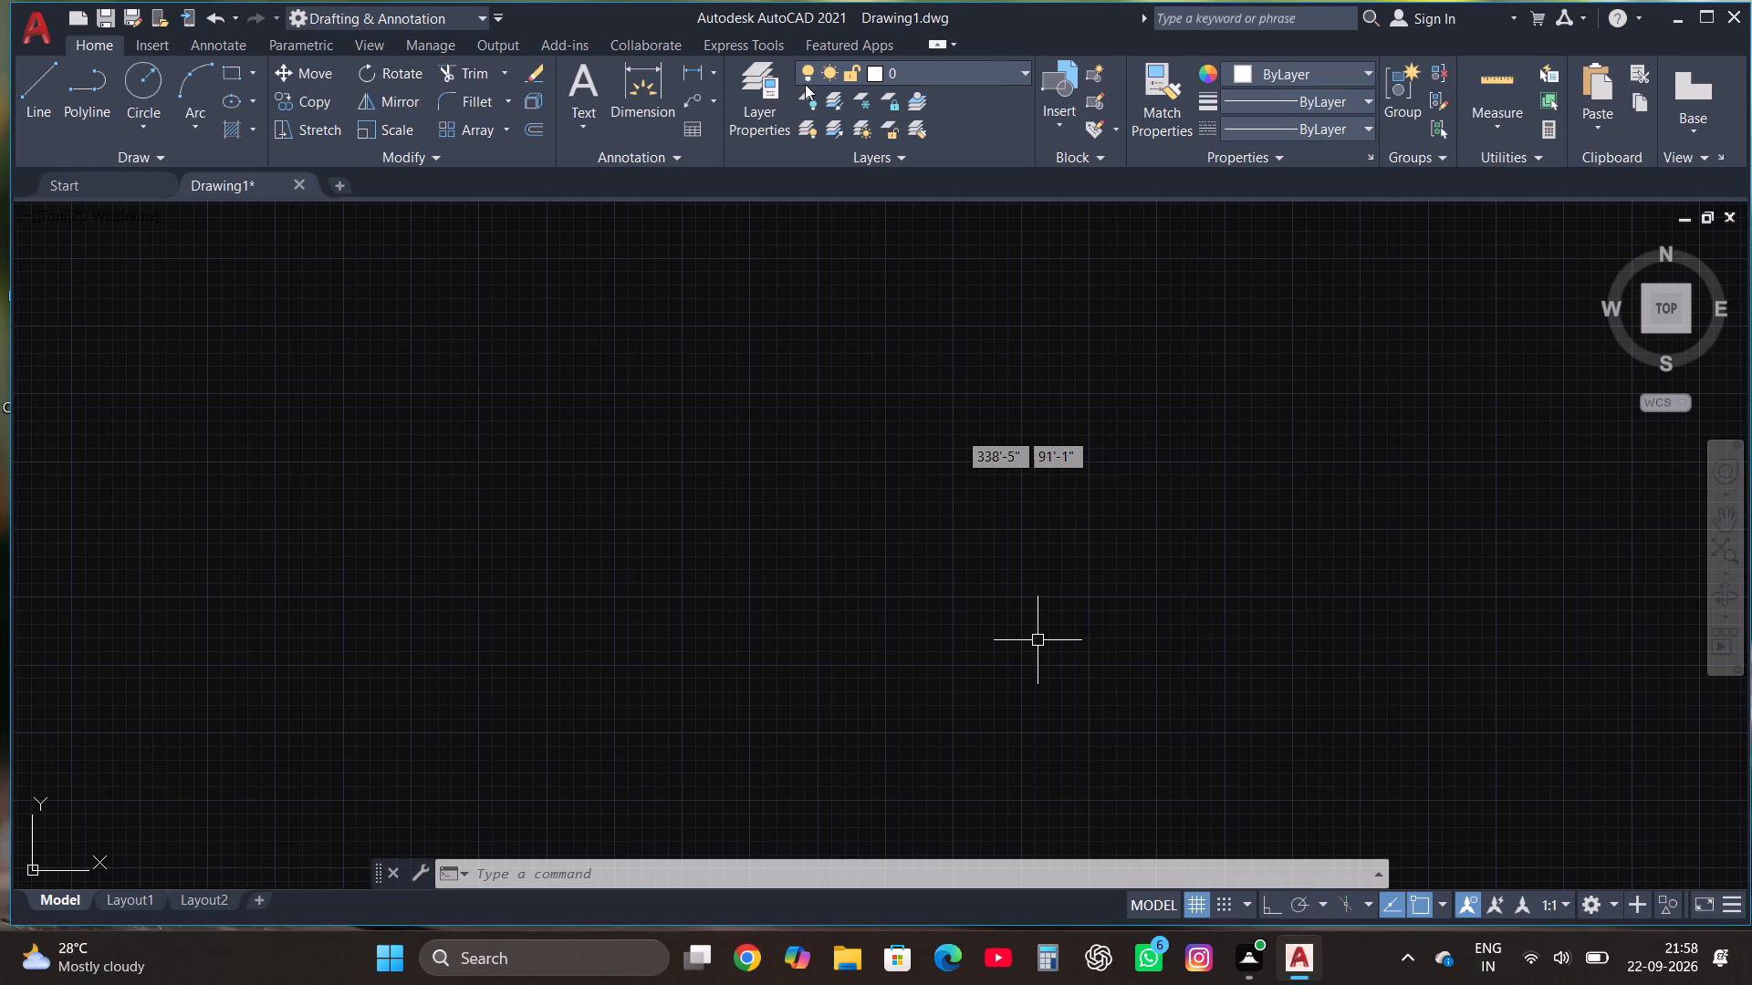
# Draw a rectangle 40' wide by 32'1" high in the empty model space.
pyautogui.click(229, 79)
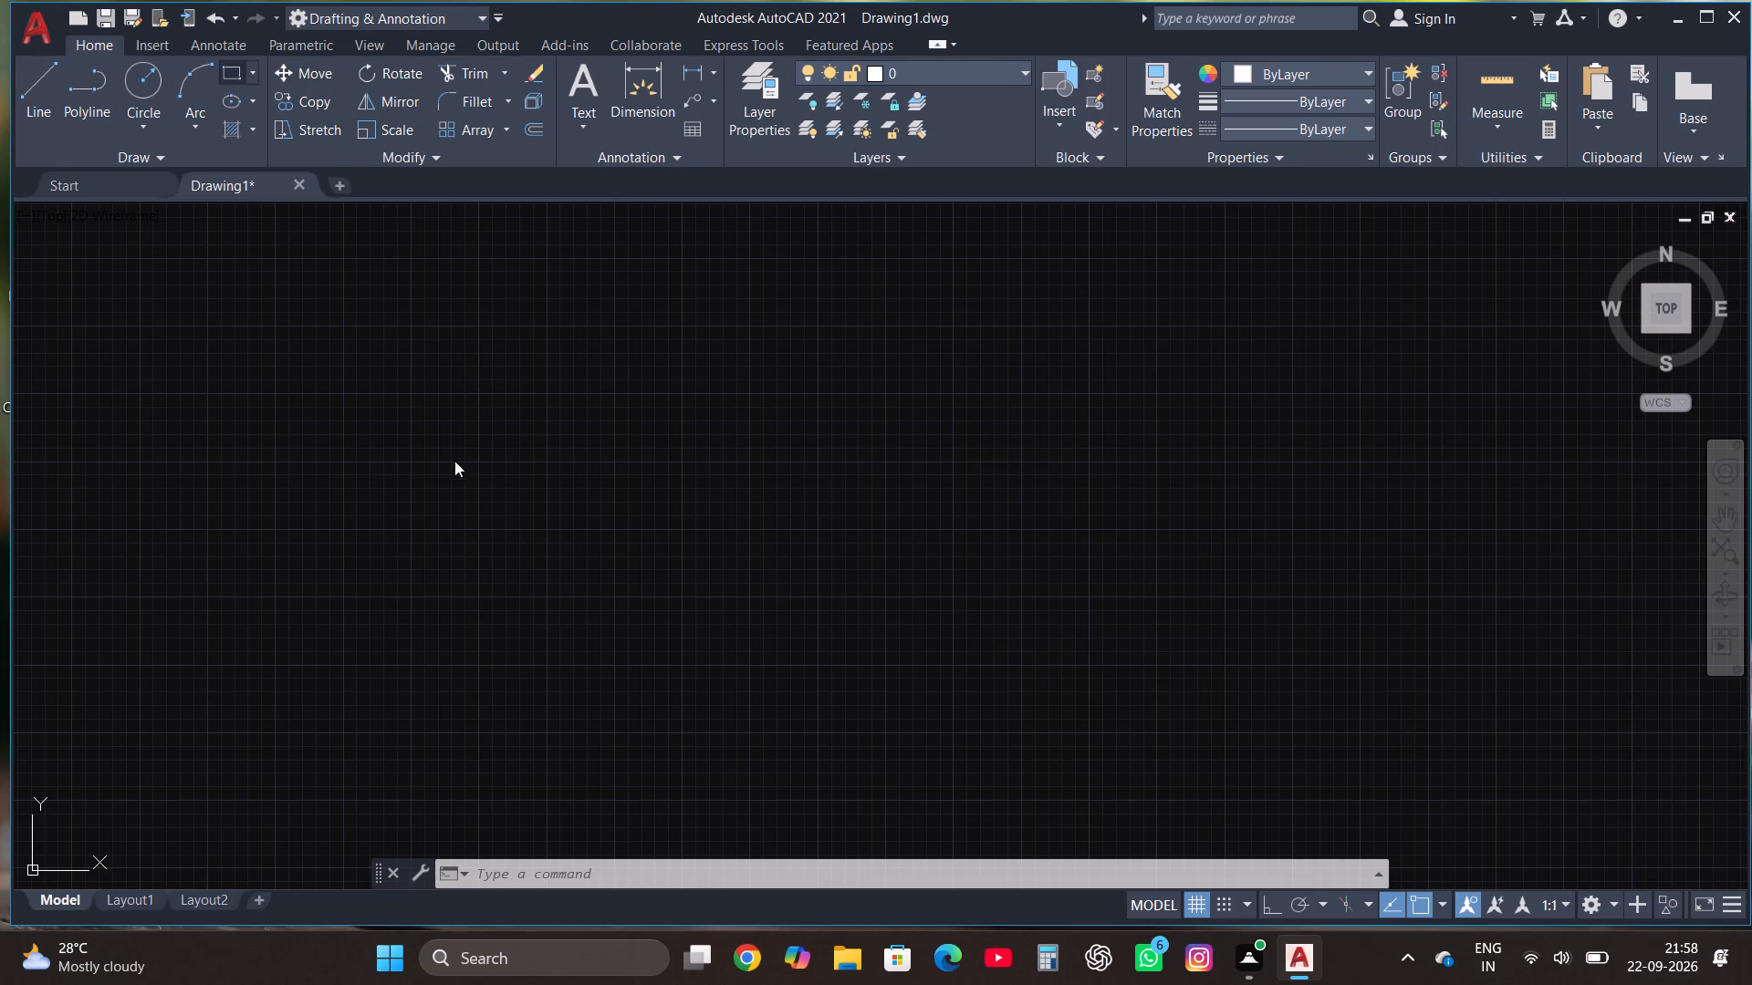
pyautogui.click(497, 421)
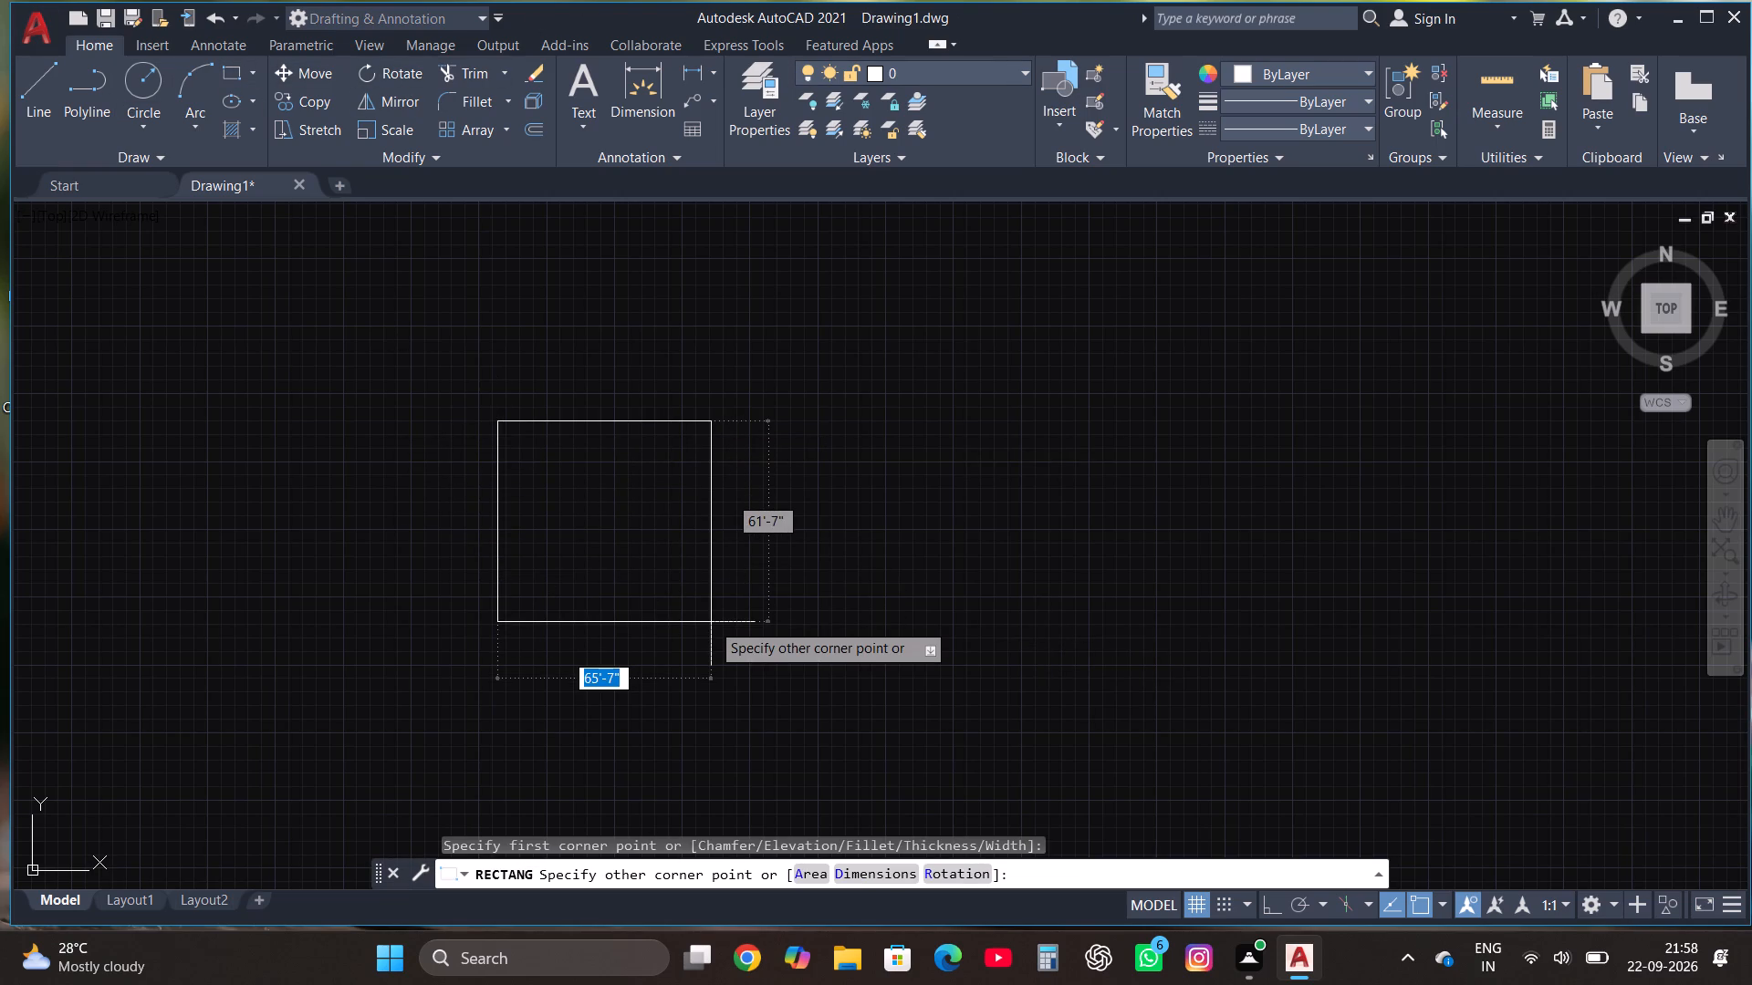
pyautogui.write("40',")
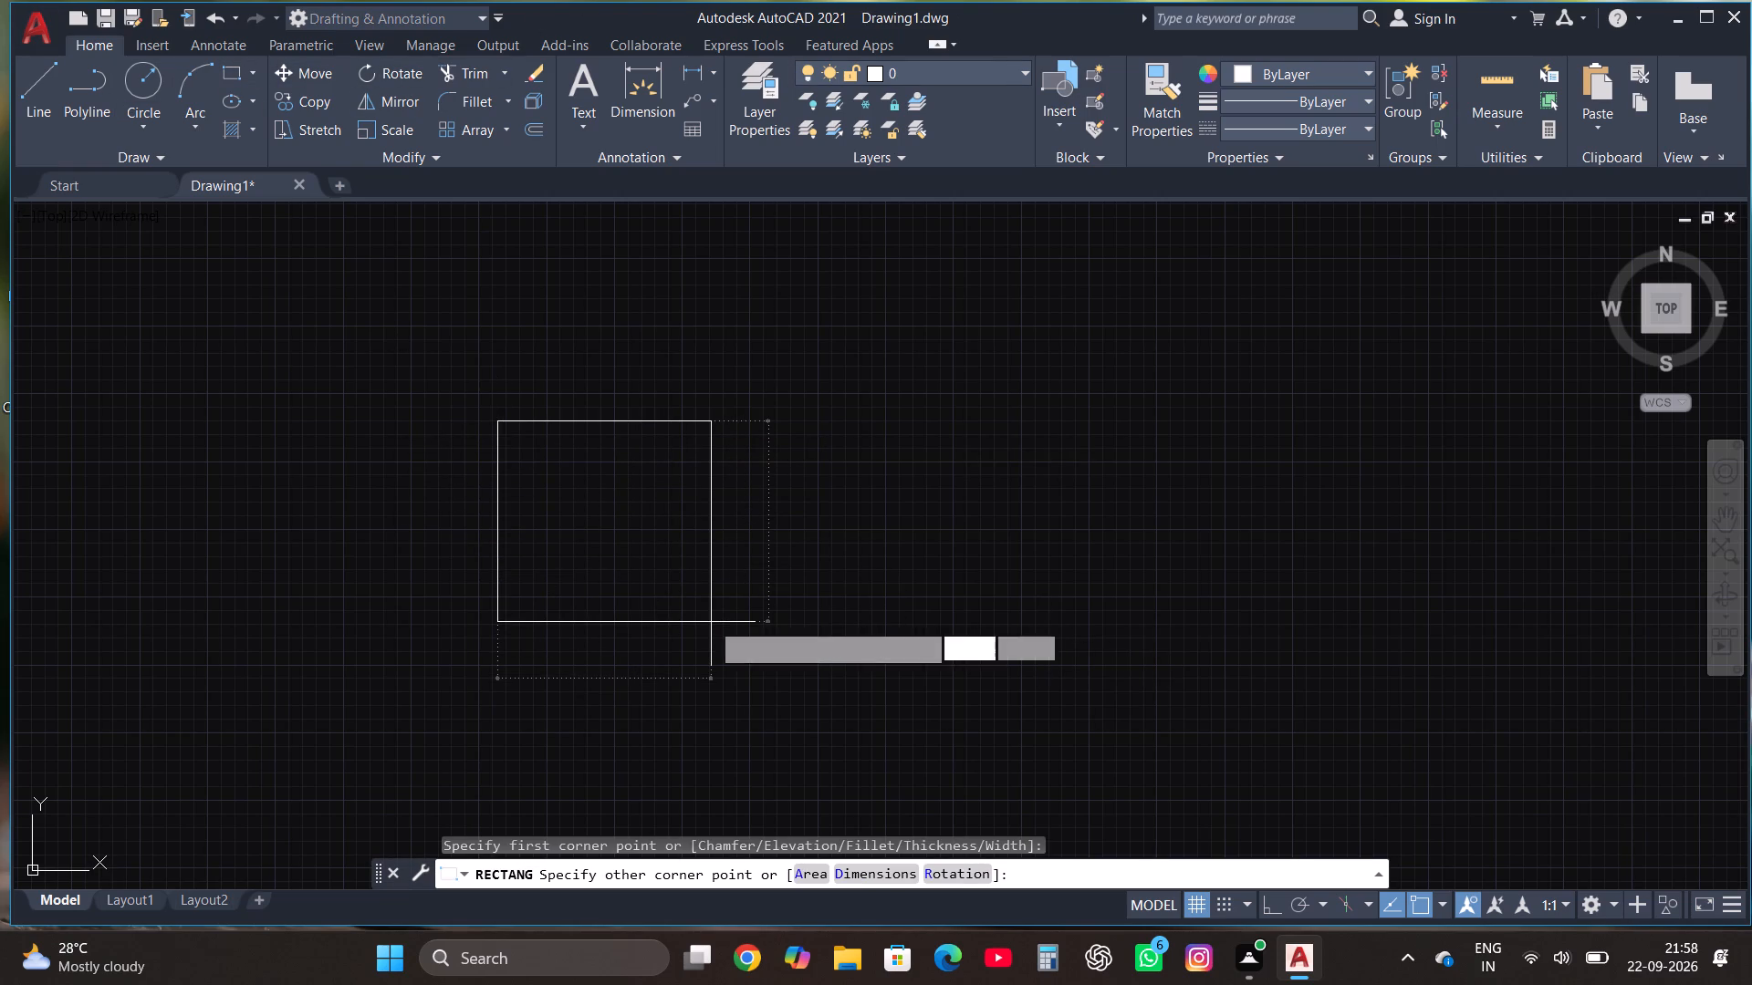
pyautogui.write('32;')
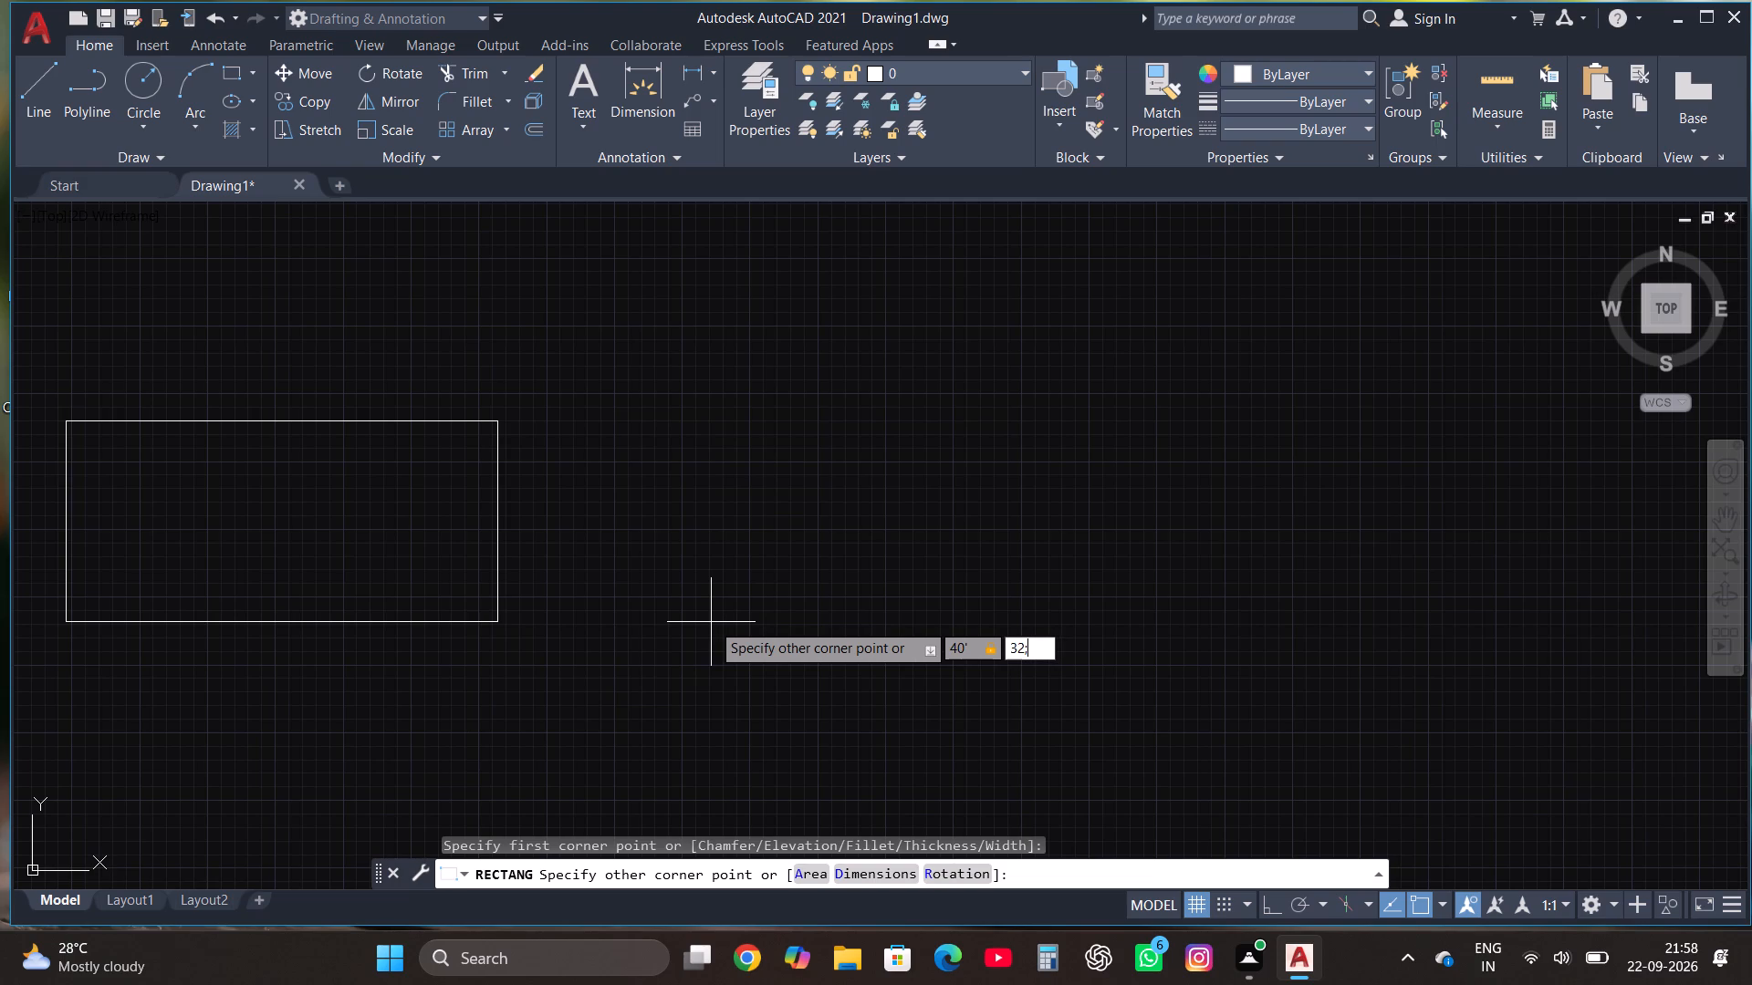
pyautogui.press('BackSpace')
pyautogui.write('\'1"')
pyautogui.press('Return')
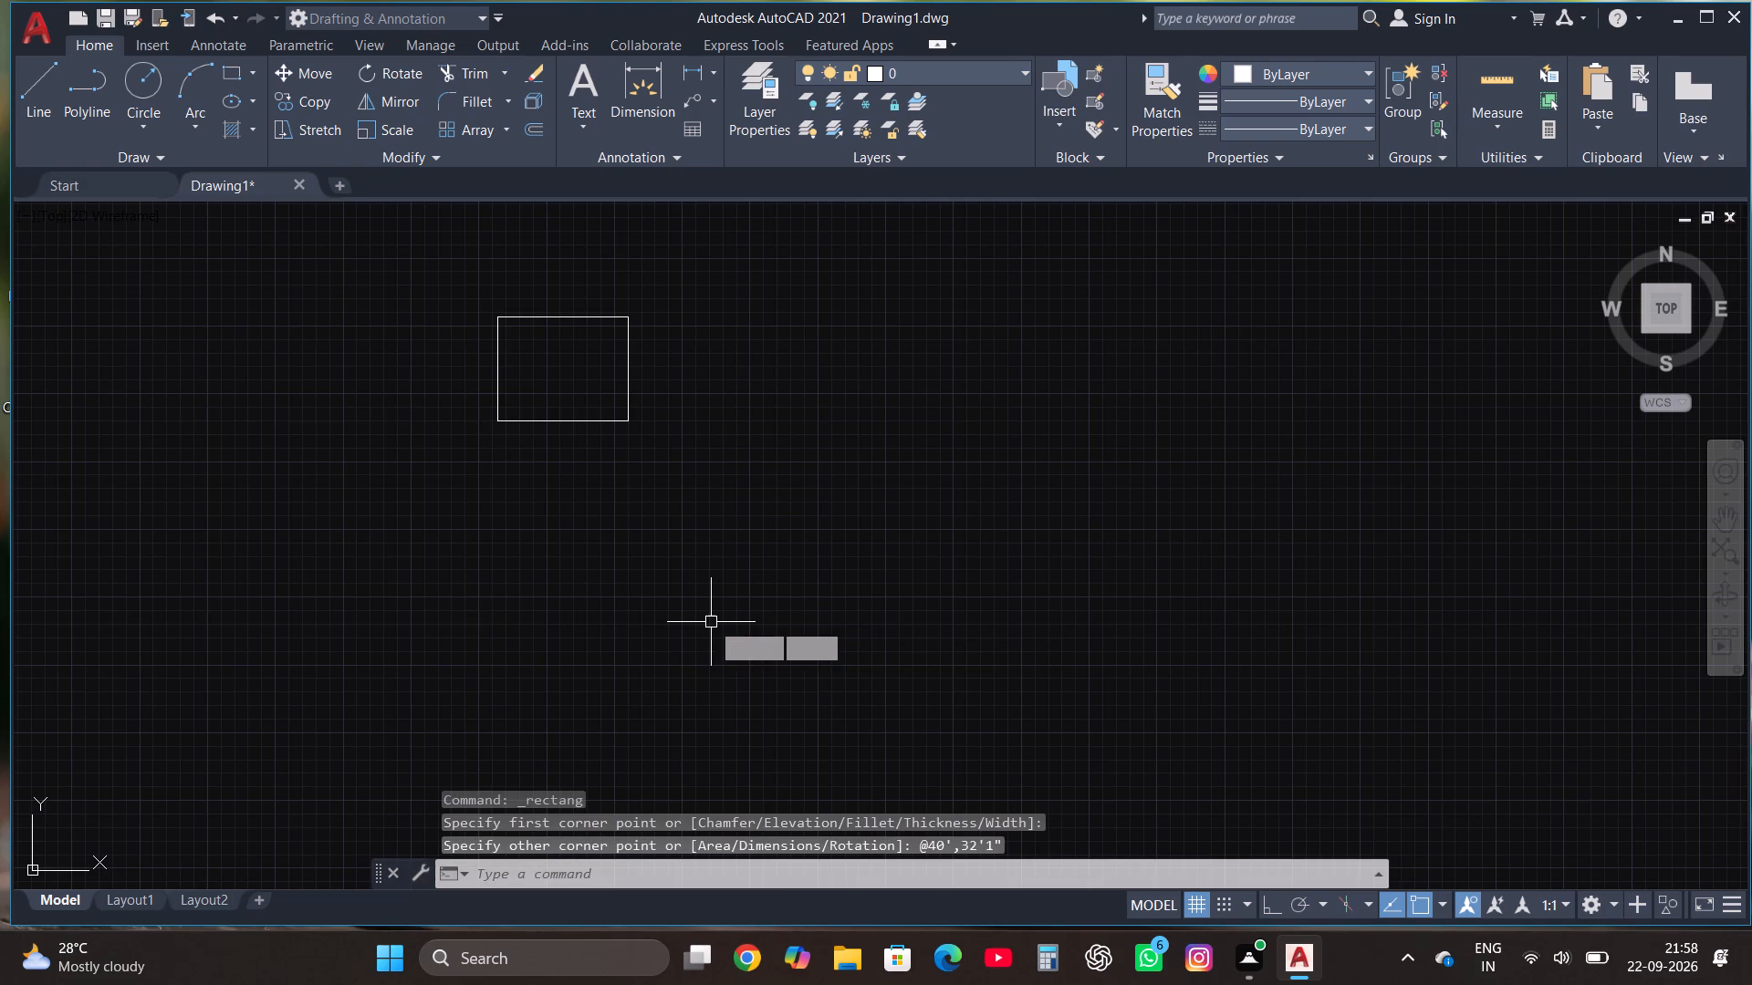
# Offset the 40' by 32'1" rectangle inward by 9".
pyautogui.scroll(-3, 711, 622)
pyautogui.scroll(3, 688, 570)
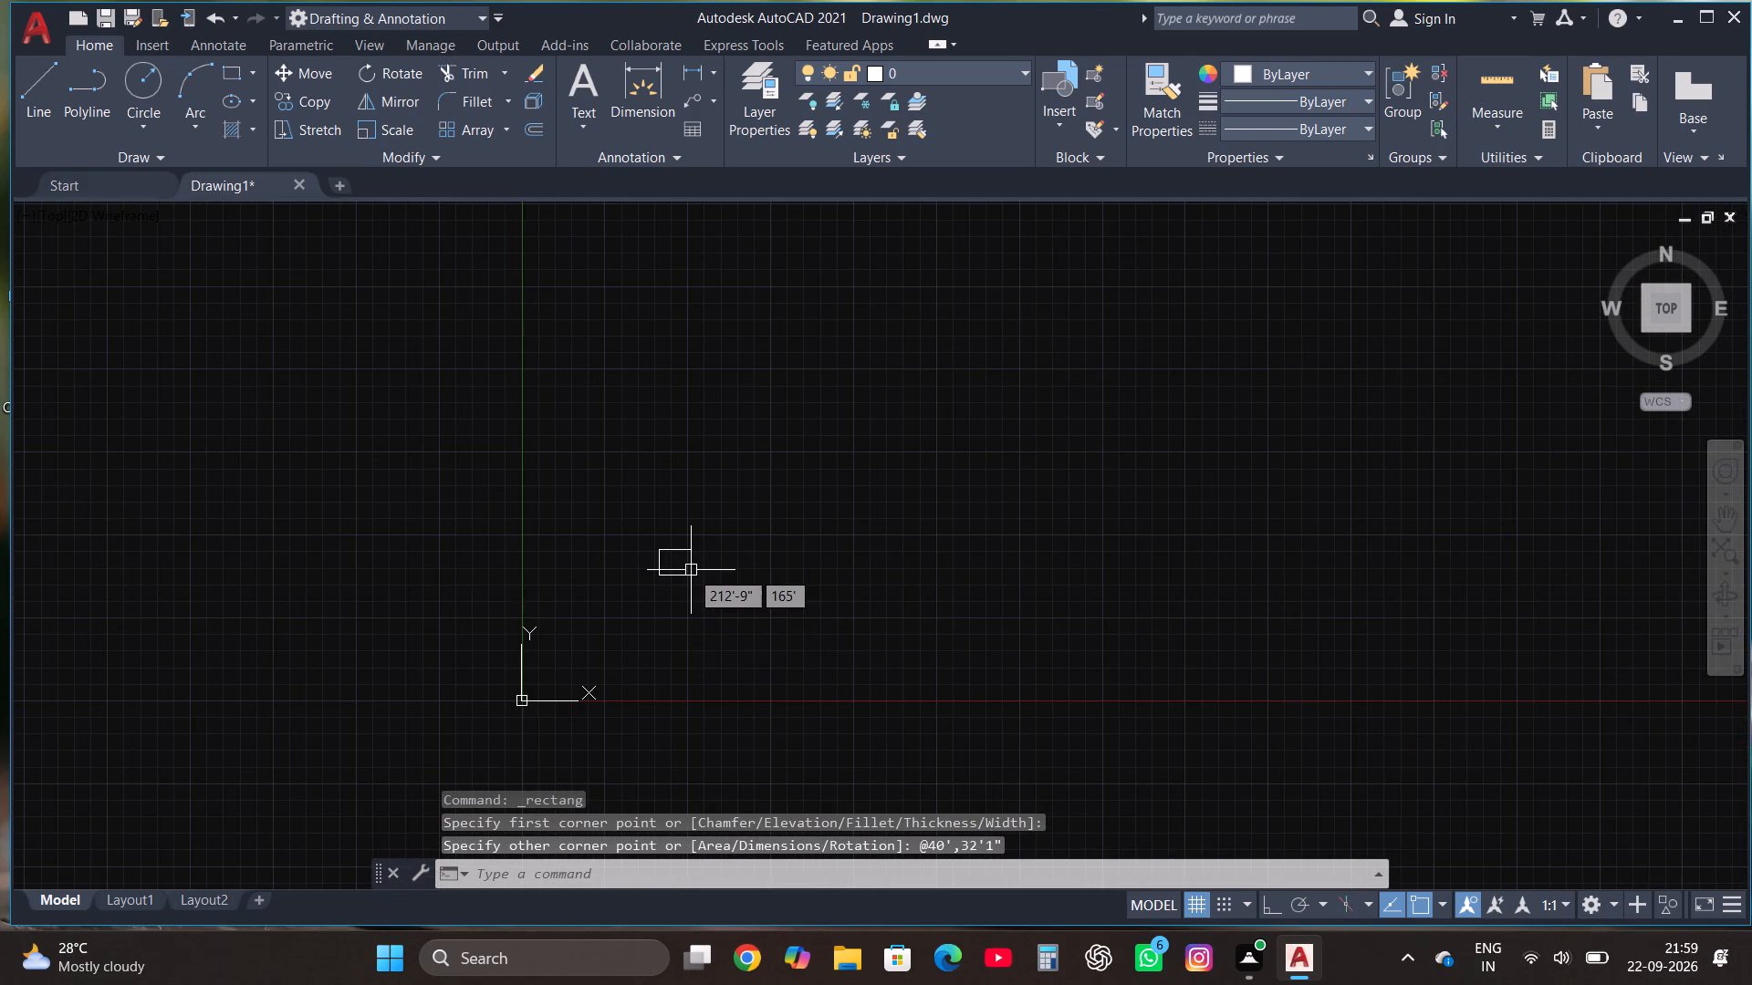
pyautogui.scroll(3, 688, 565)
pyautogui.click(675, 658)
pyautogui.click(628, 581)
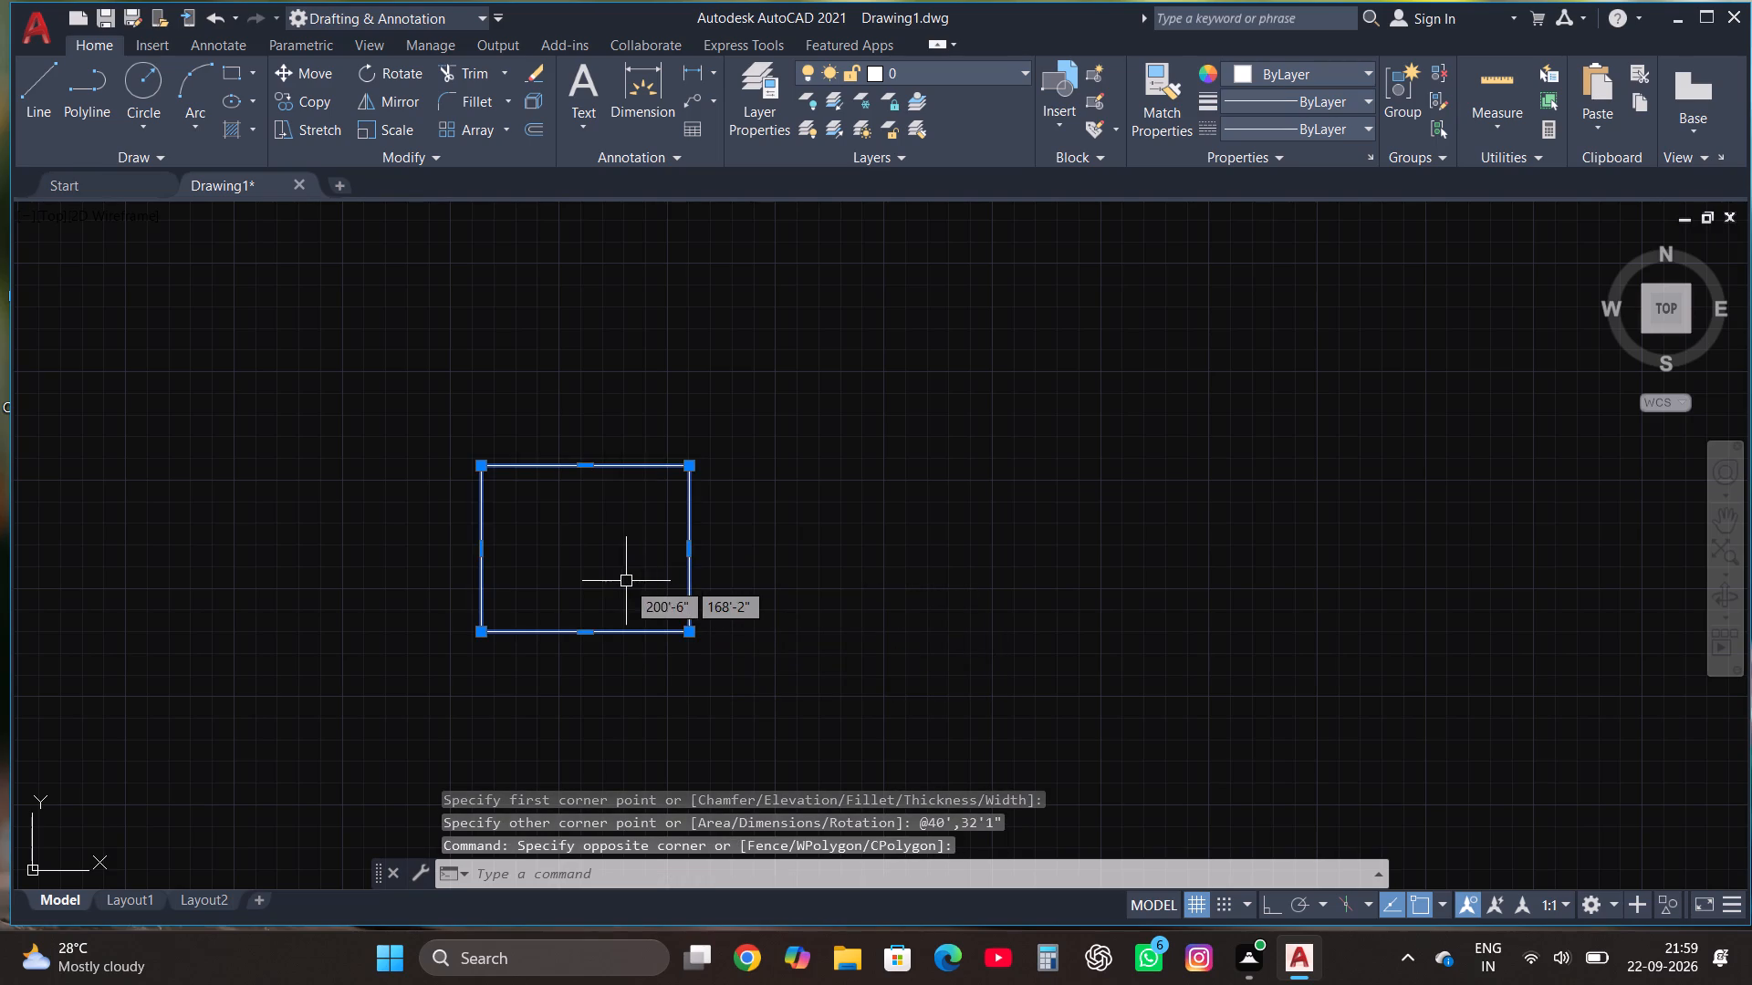
pyautogui.click(532, 123)
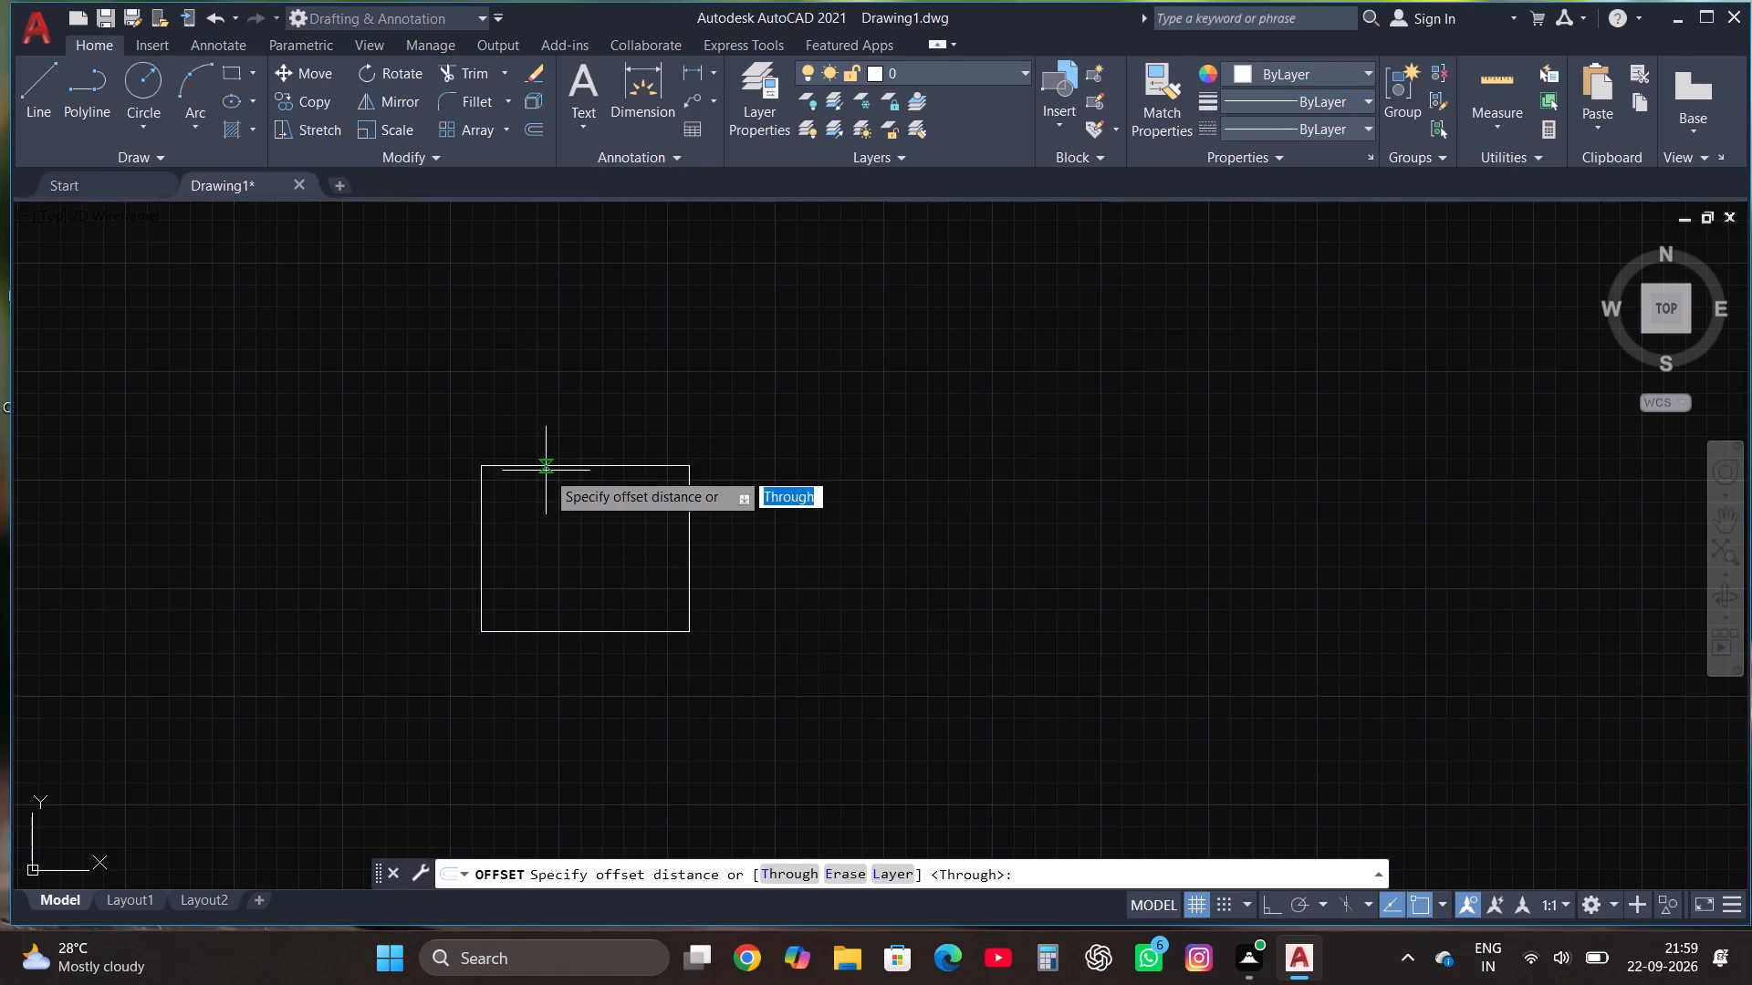
pyautogui.click(548, 461)
pyautogui.click(550, 486)
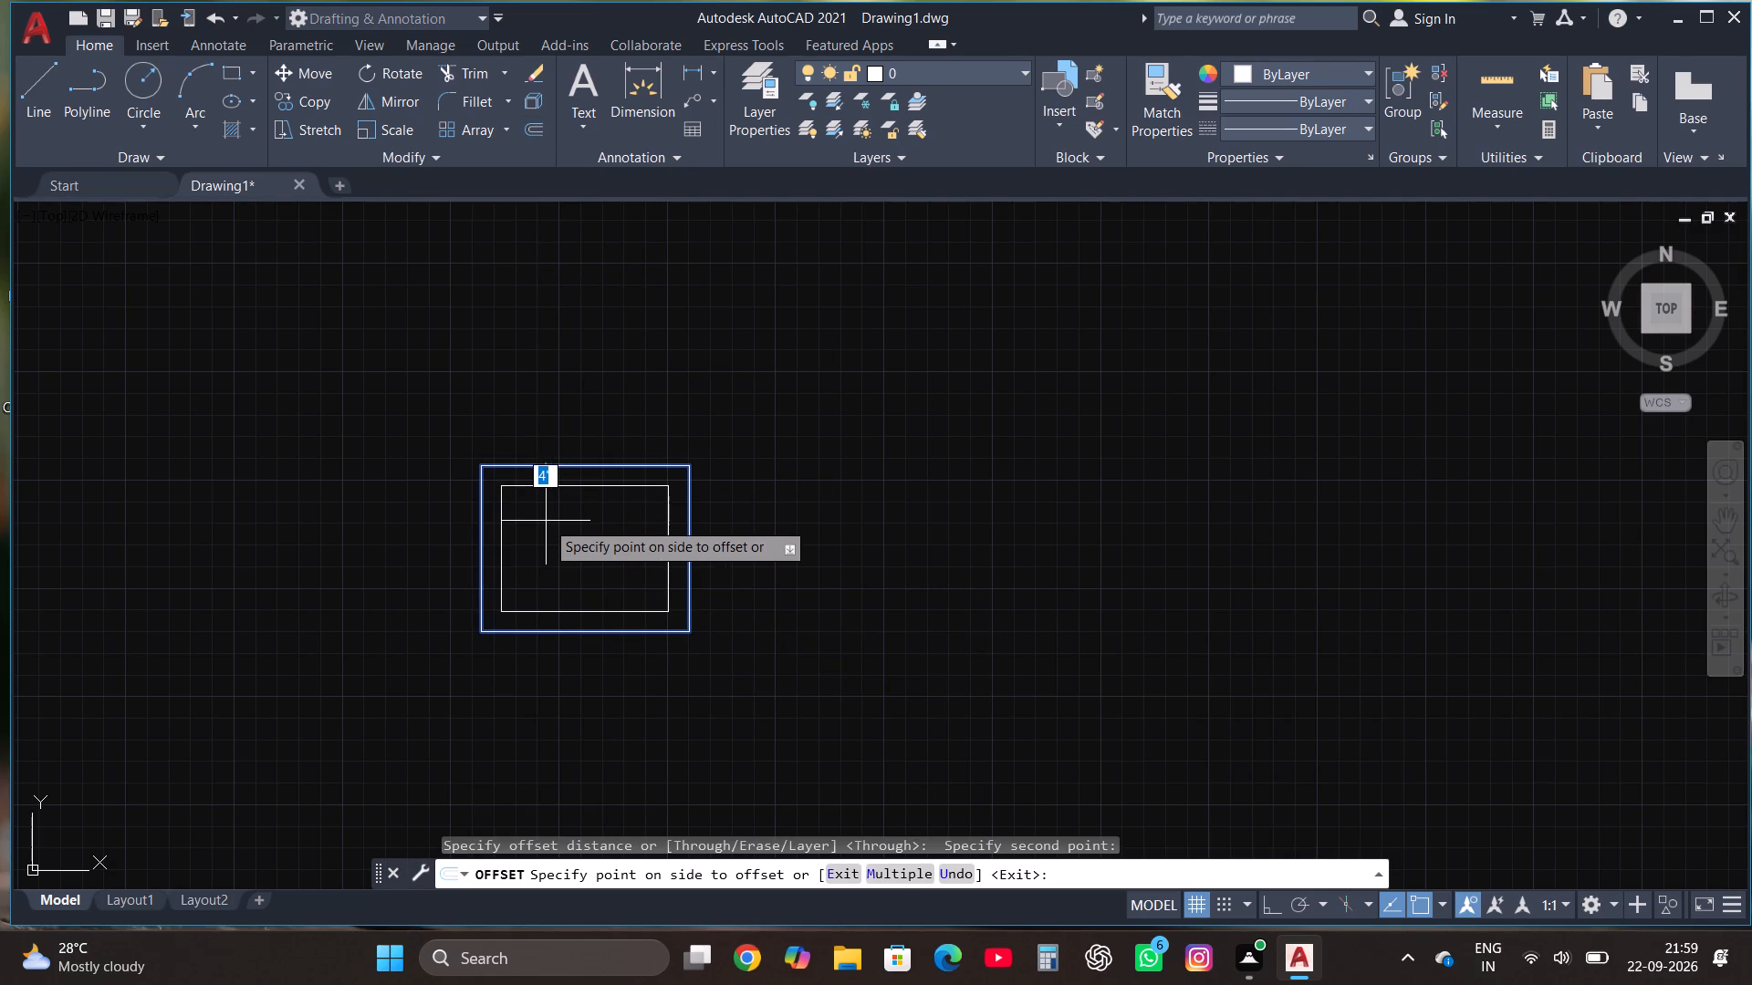
pyautogui.write('9"')
pyautogui.press('Return')
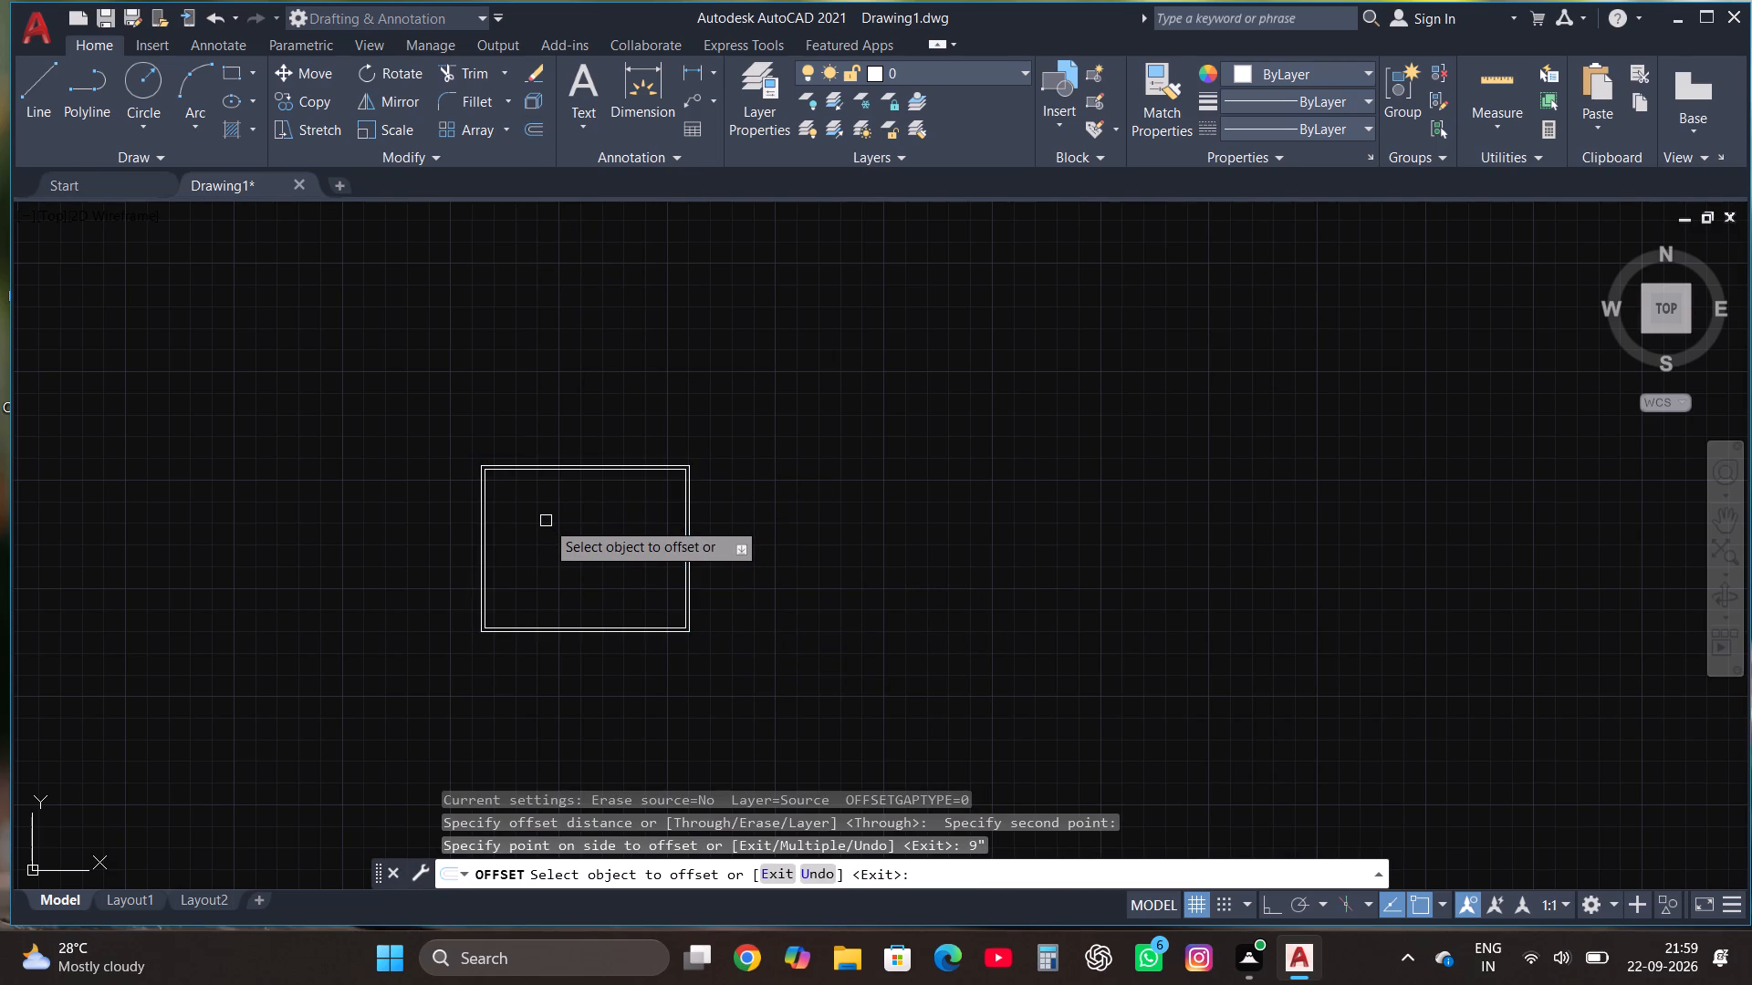
# With ortho on, draw room lines from the inner outline's top-left corner: 11' right, 12' down and 11' back left.
pyautogui.press('Escape')
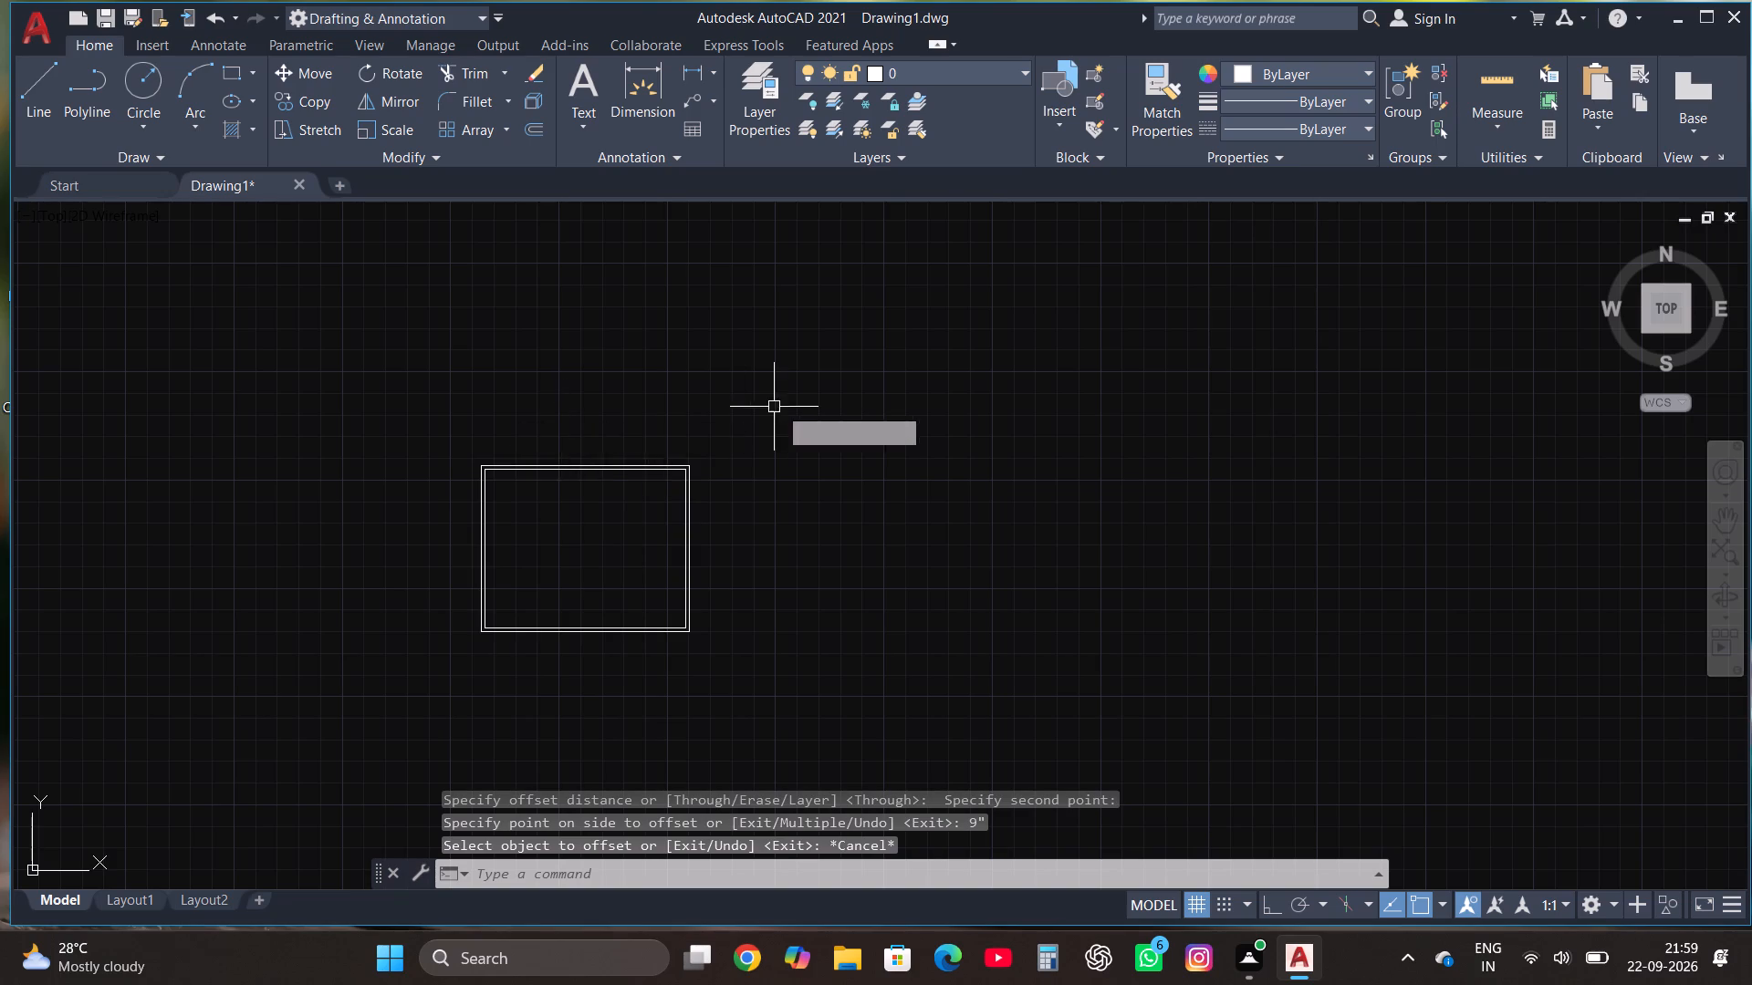
pyautogui.scroll(3, 477, 461)
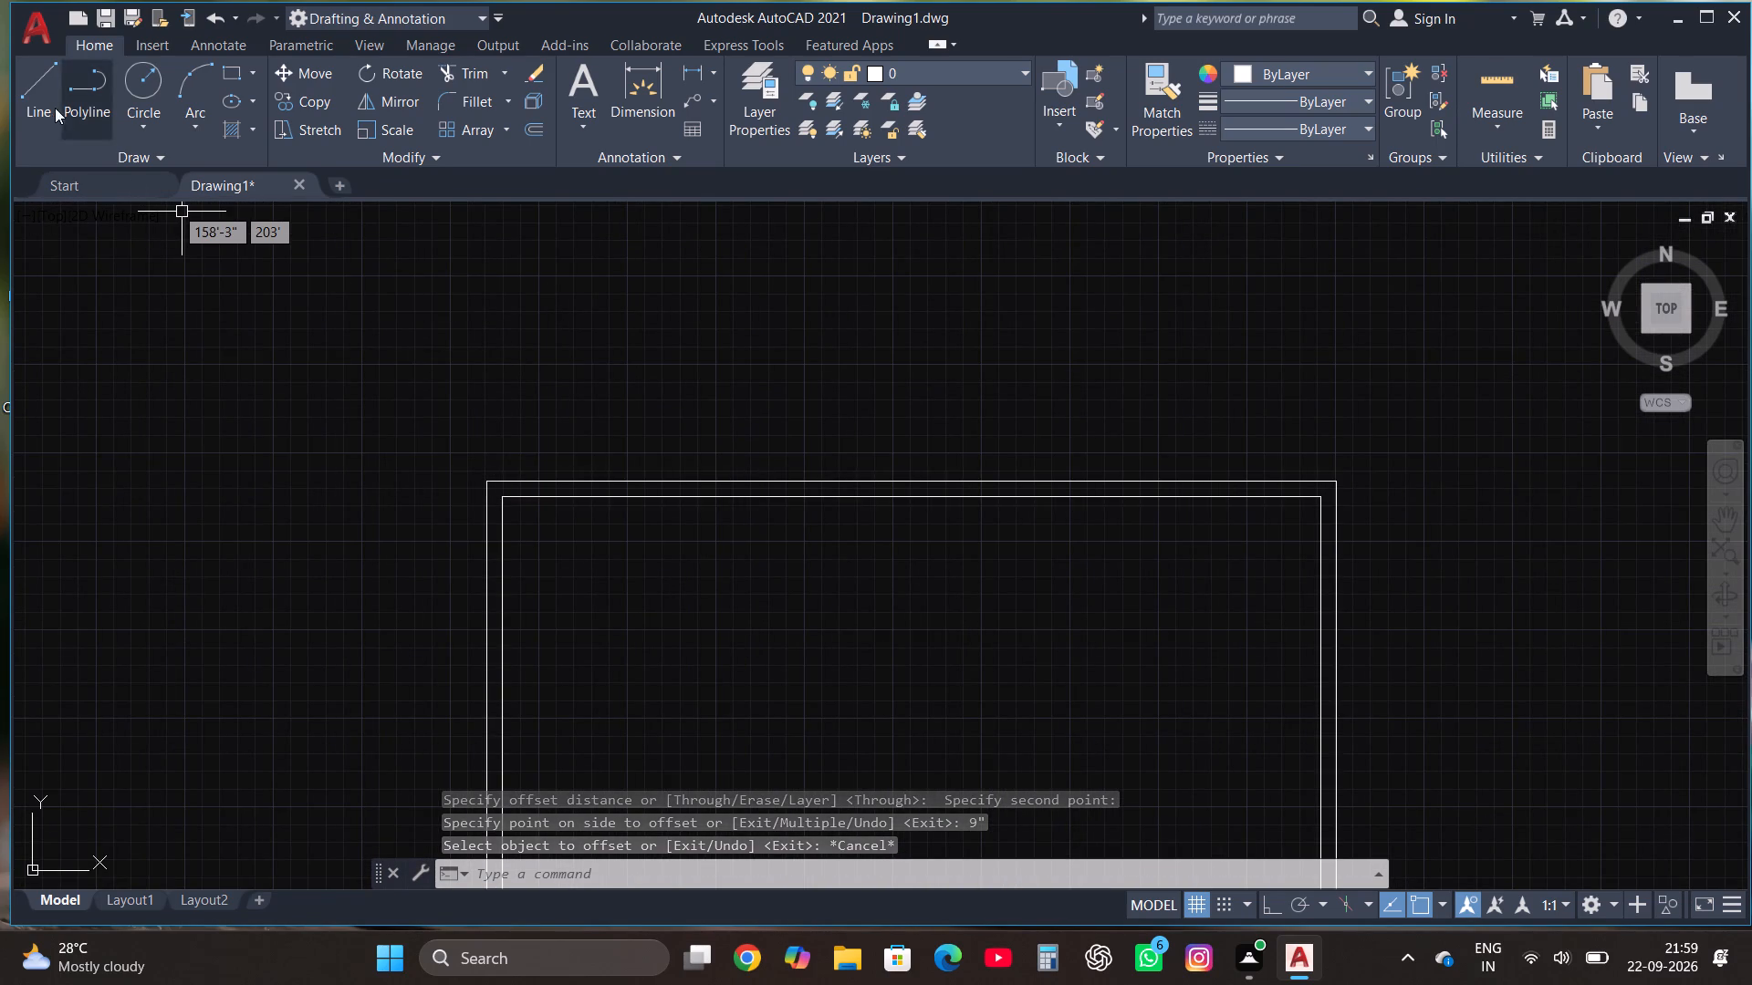
pyautogui.click(42, 85)
pyautogui.scroll(1, 619, 699)
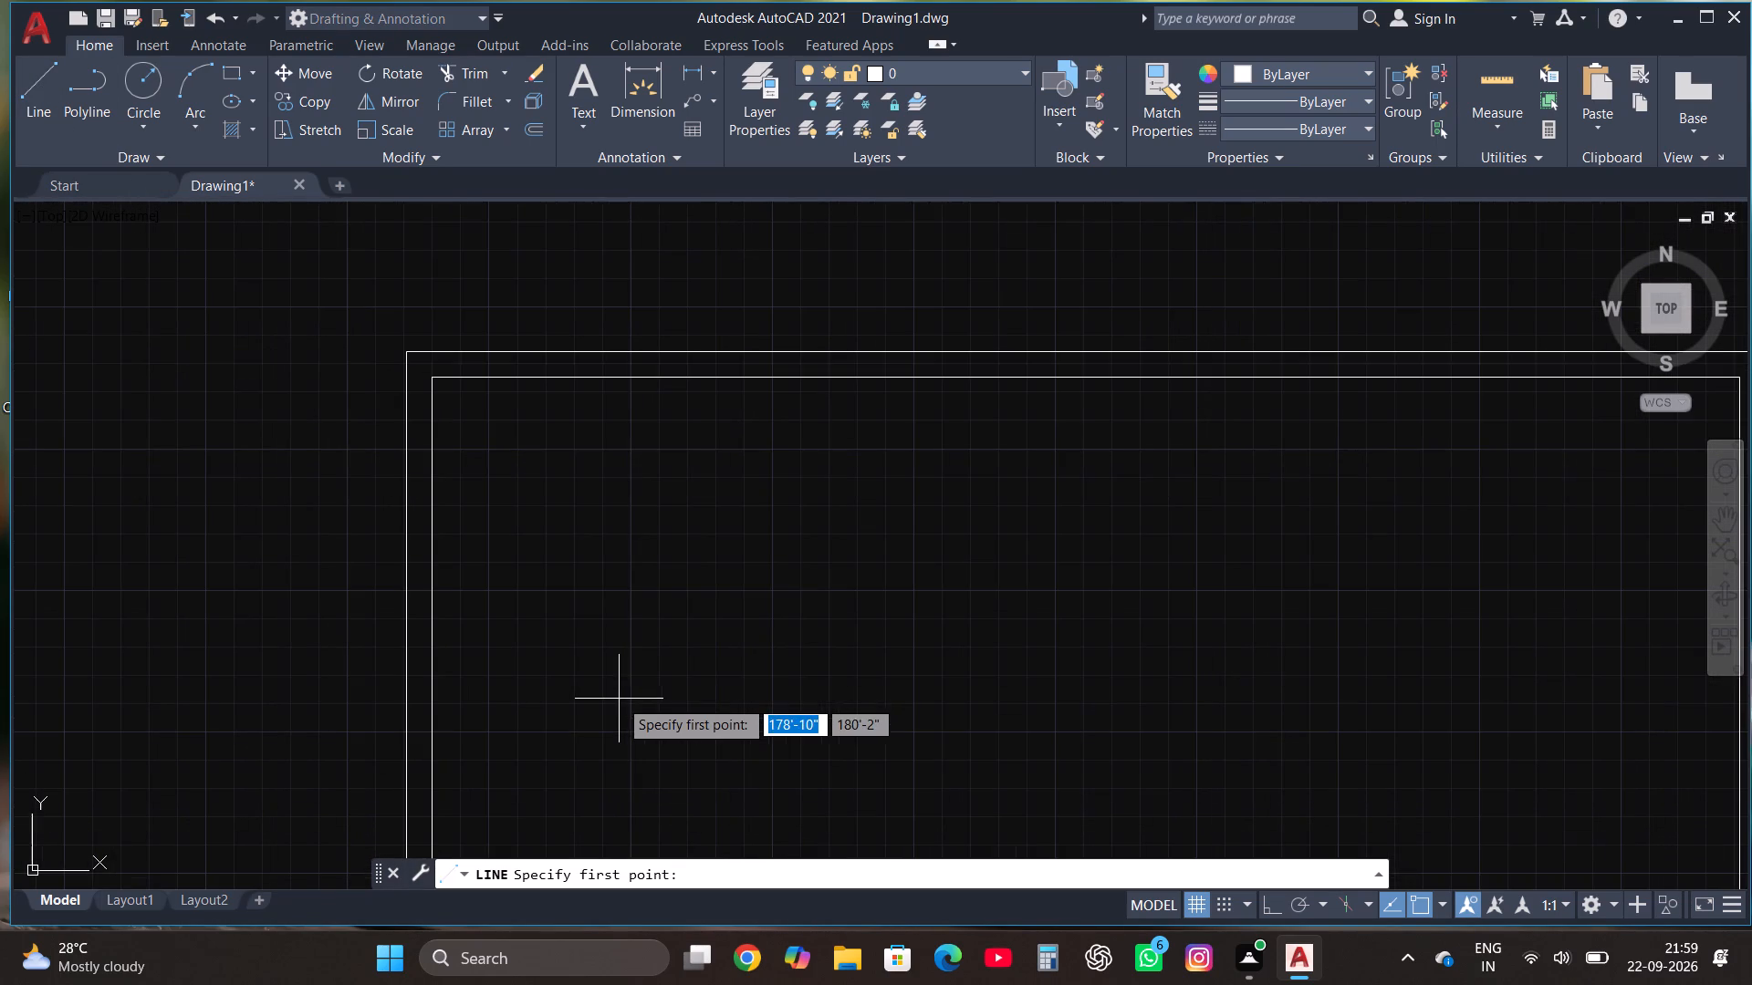
pyautogui.click(430, 375)
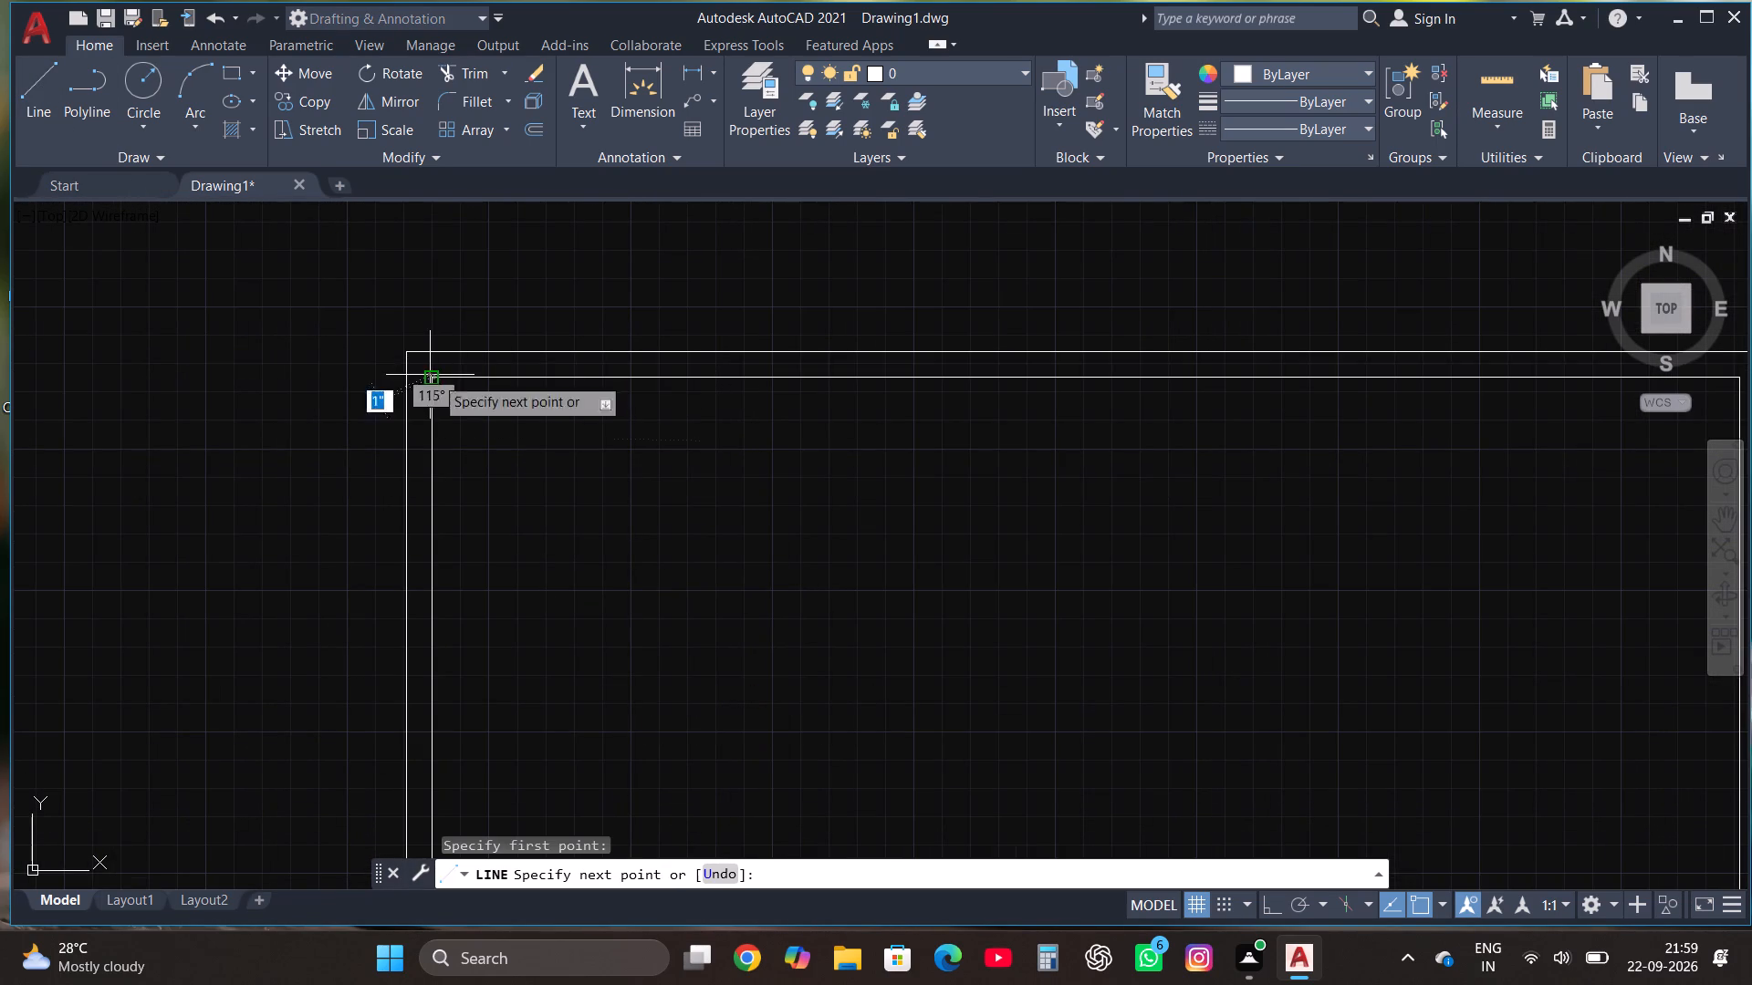
pyautogui.press('F8')
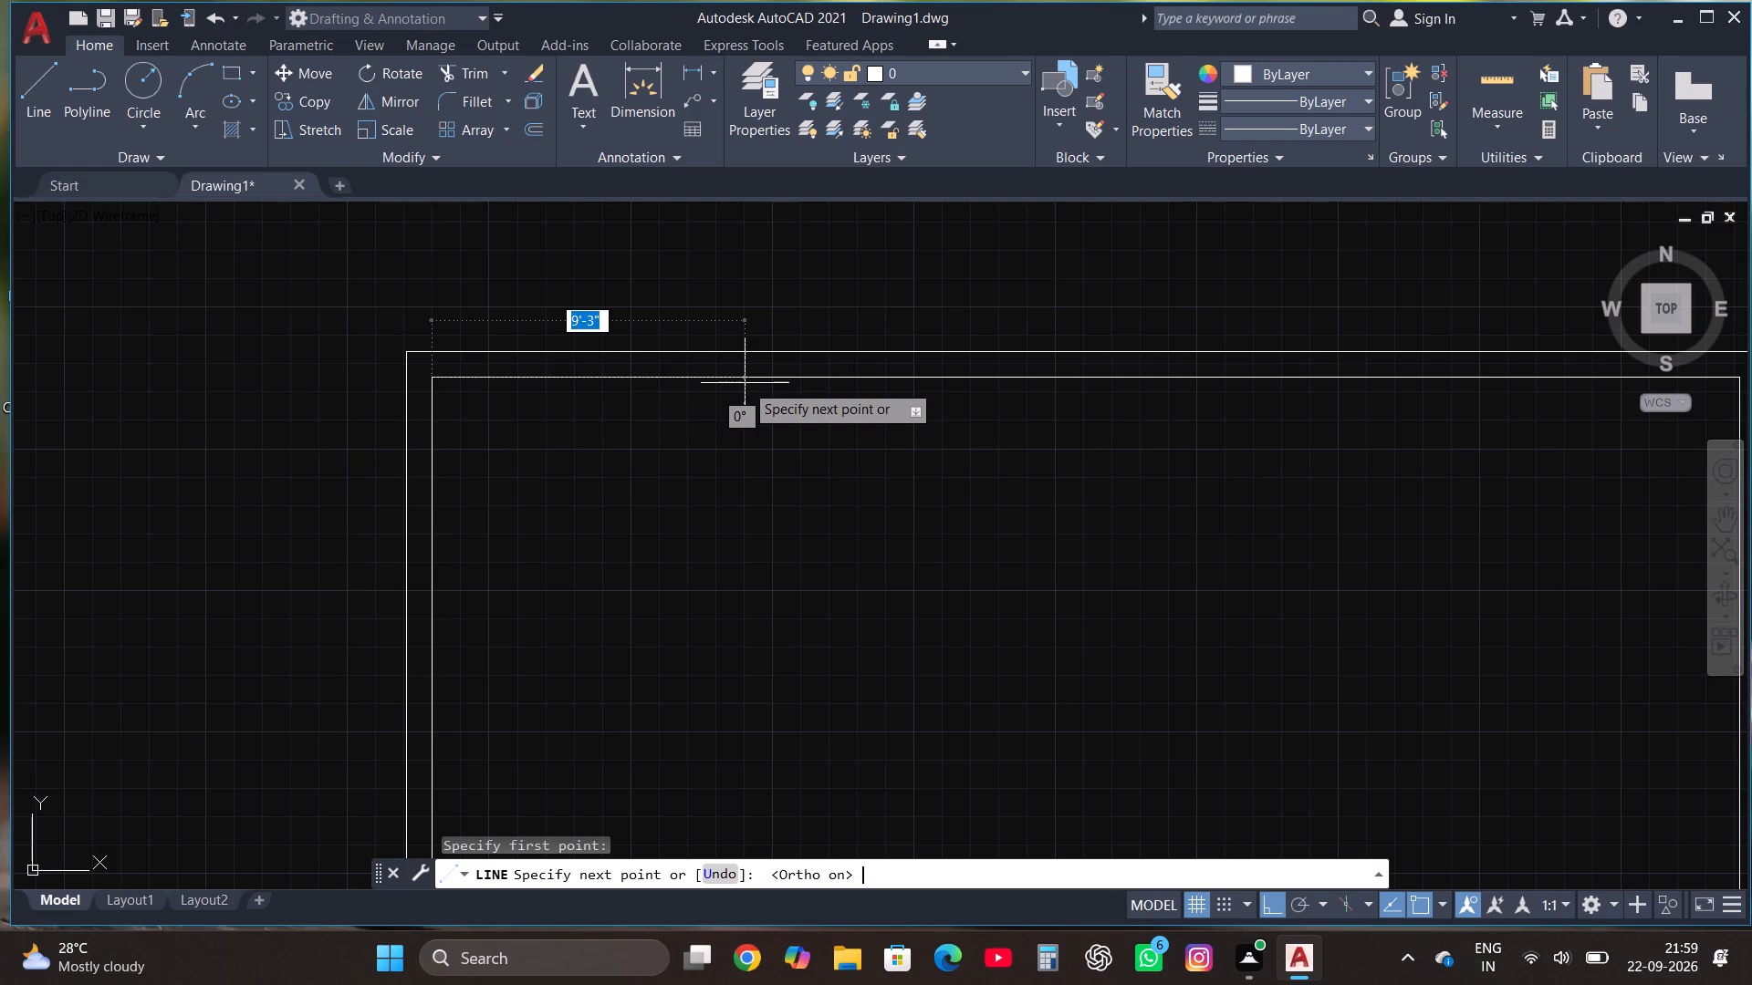
pyautogui.write("11'")
pyautogui.press('Return')
pyautogui.scroll(-2, 745, 383)
pyautogui.scroll(2, 774, 482)
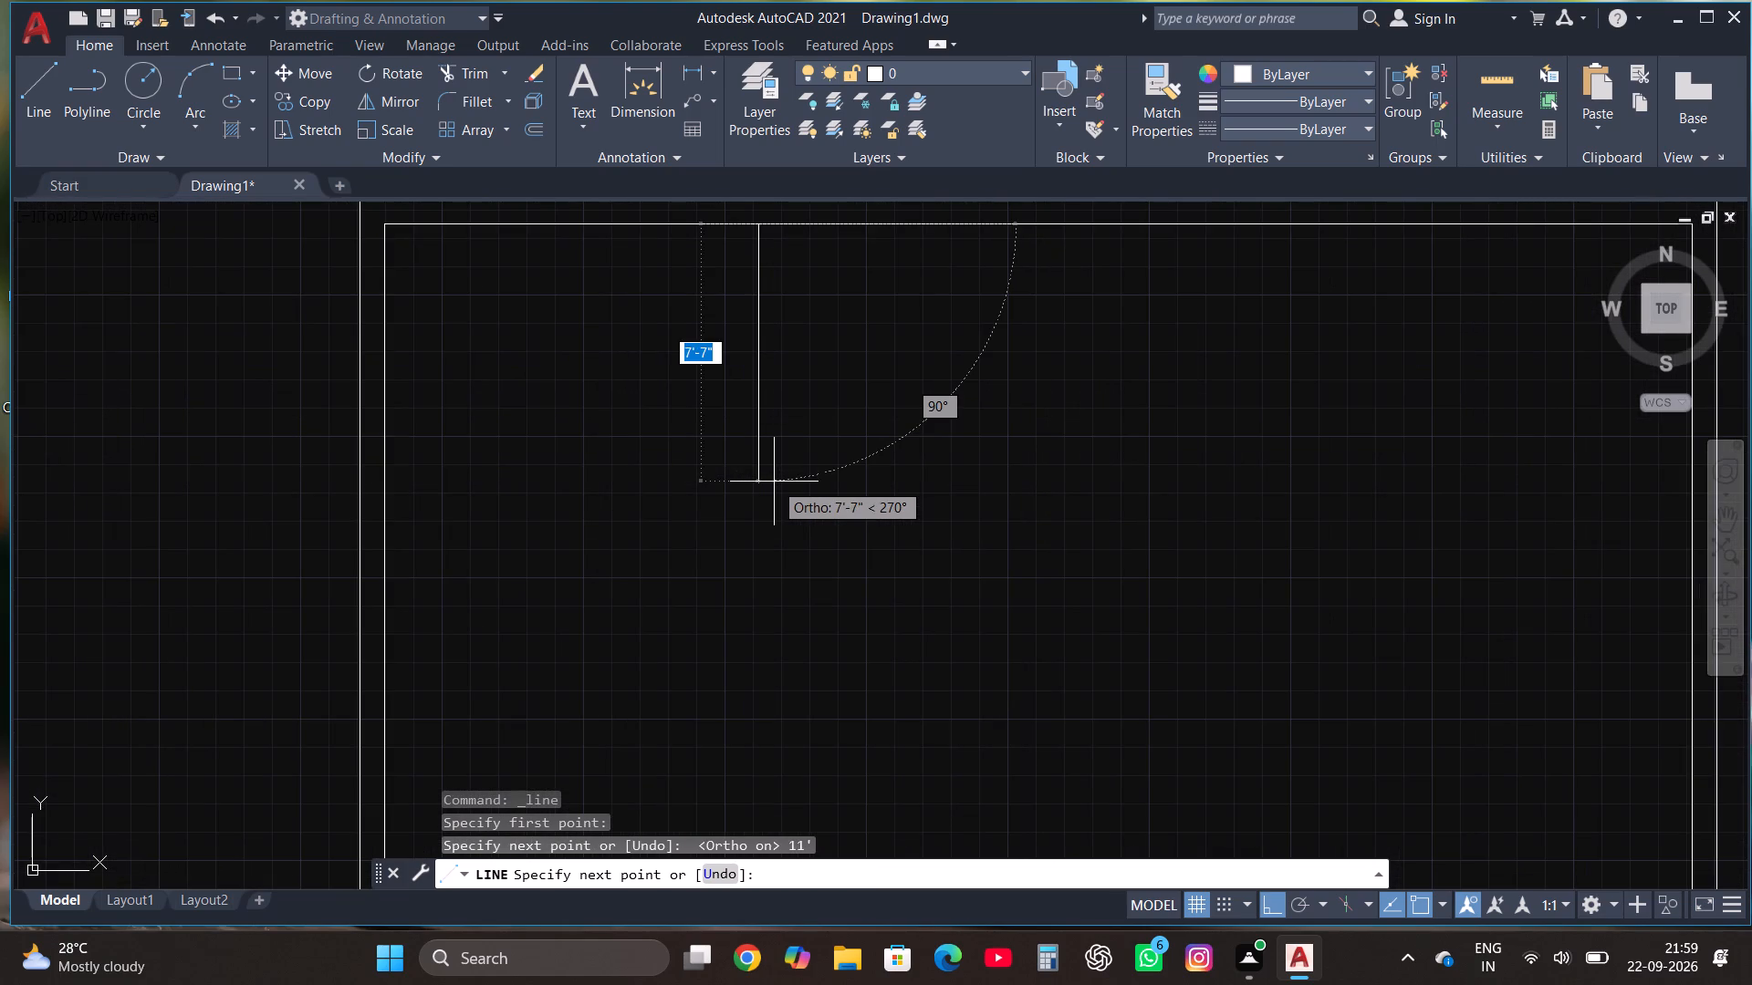
pyautogui.write("12'")
pyautogui.press('Return')
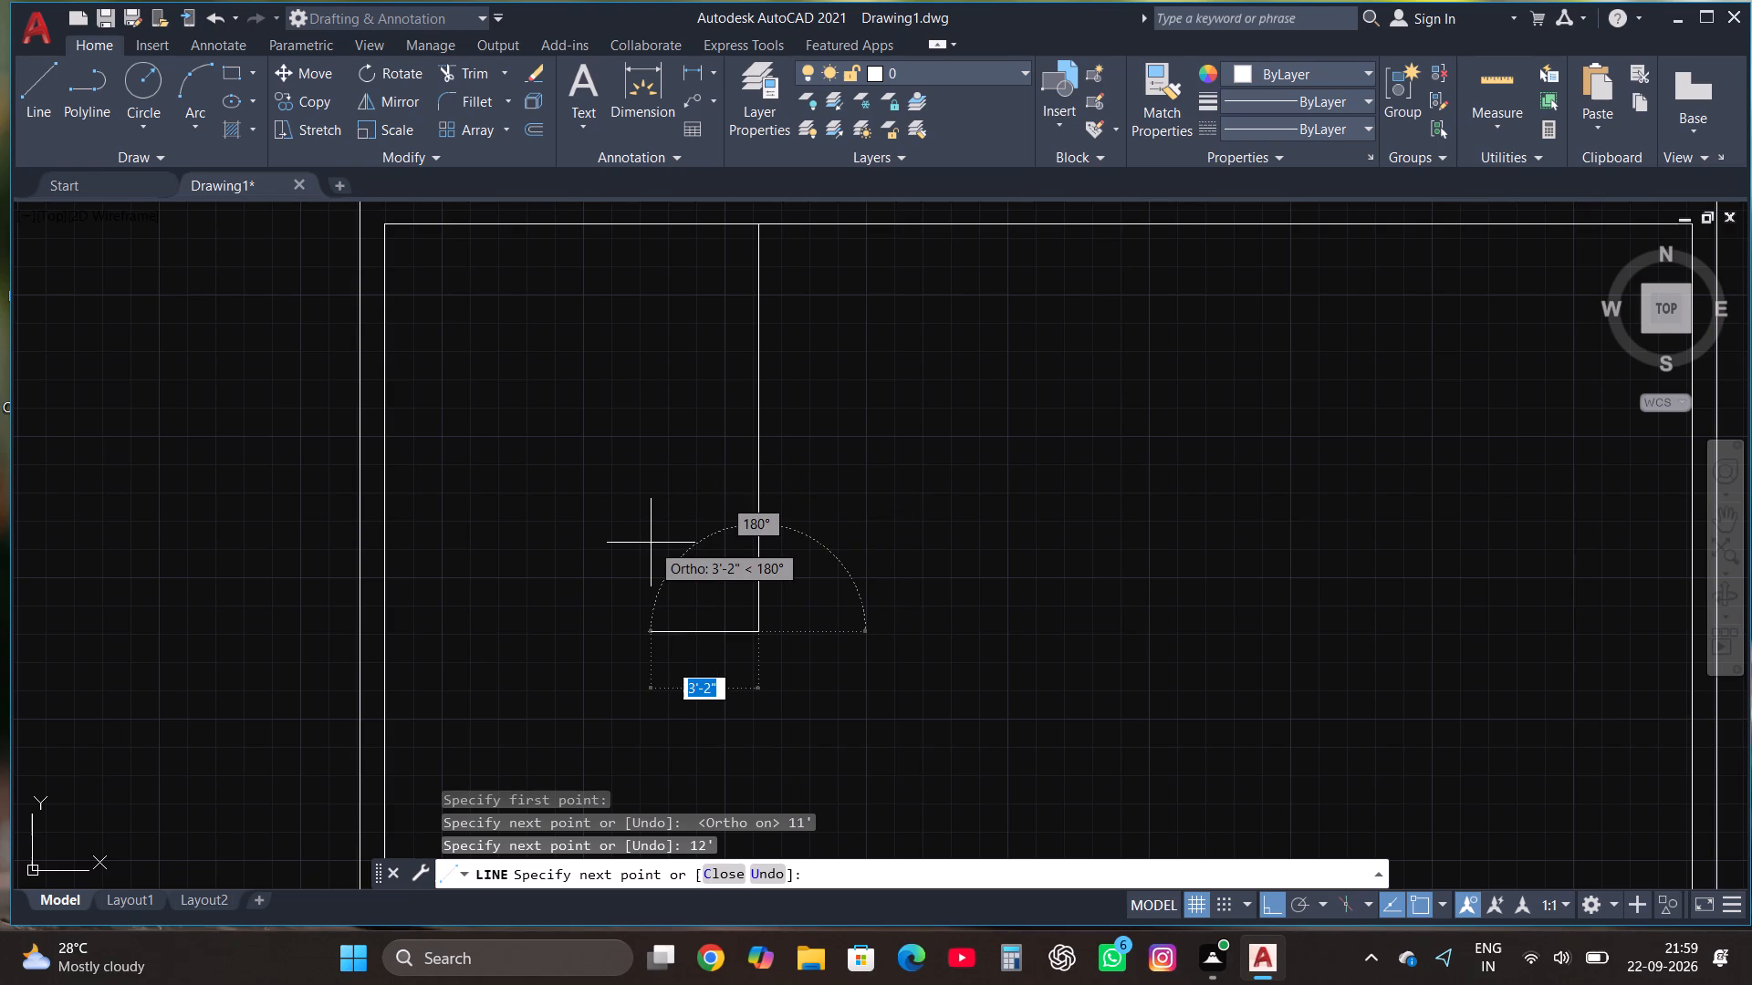
pyautogui.write("11'")
pyautogui.press('Return')
pyautogui.press('Escape')
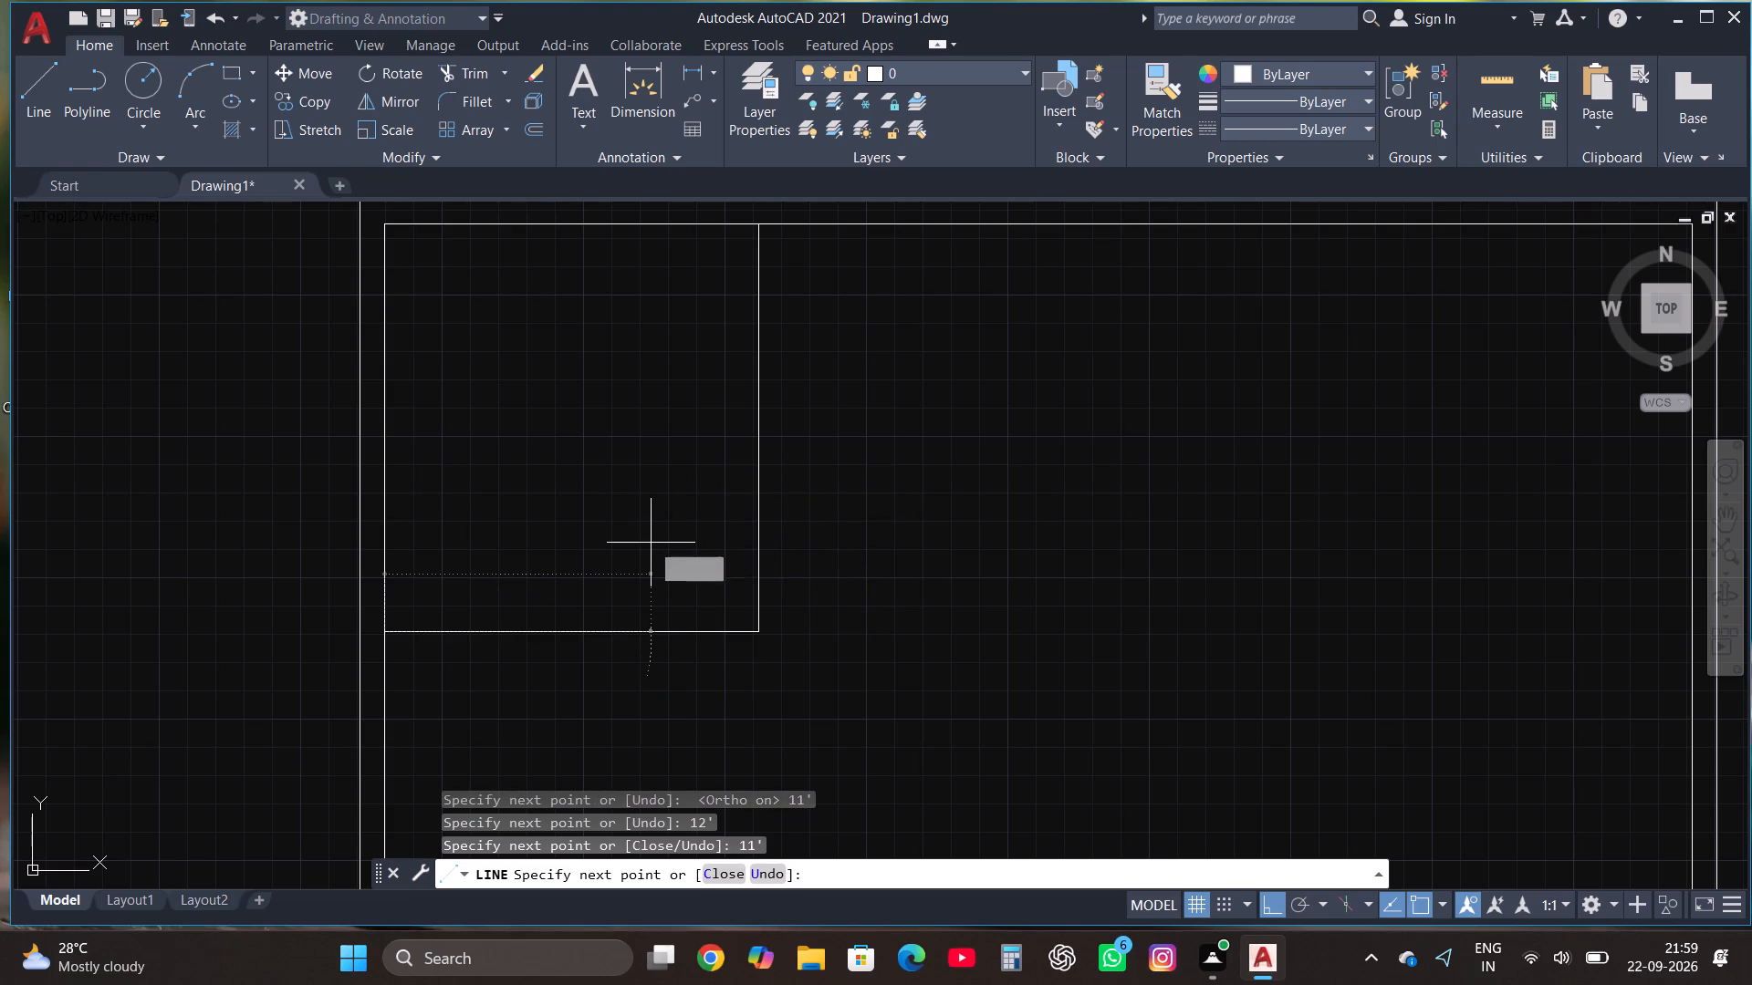
# Offset the 11' by 12' room's right and bottom lines outward by 4.5" to form partition walls.
pyautogui.moveTo(785, 703); pyautogui.dragTo(771, 696)
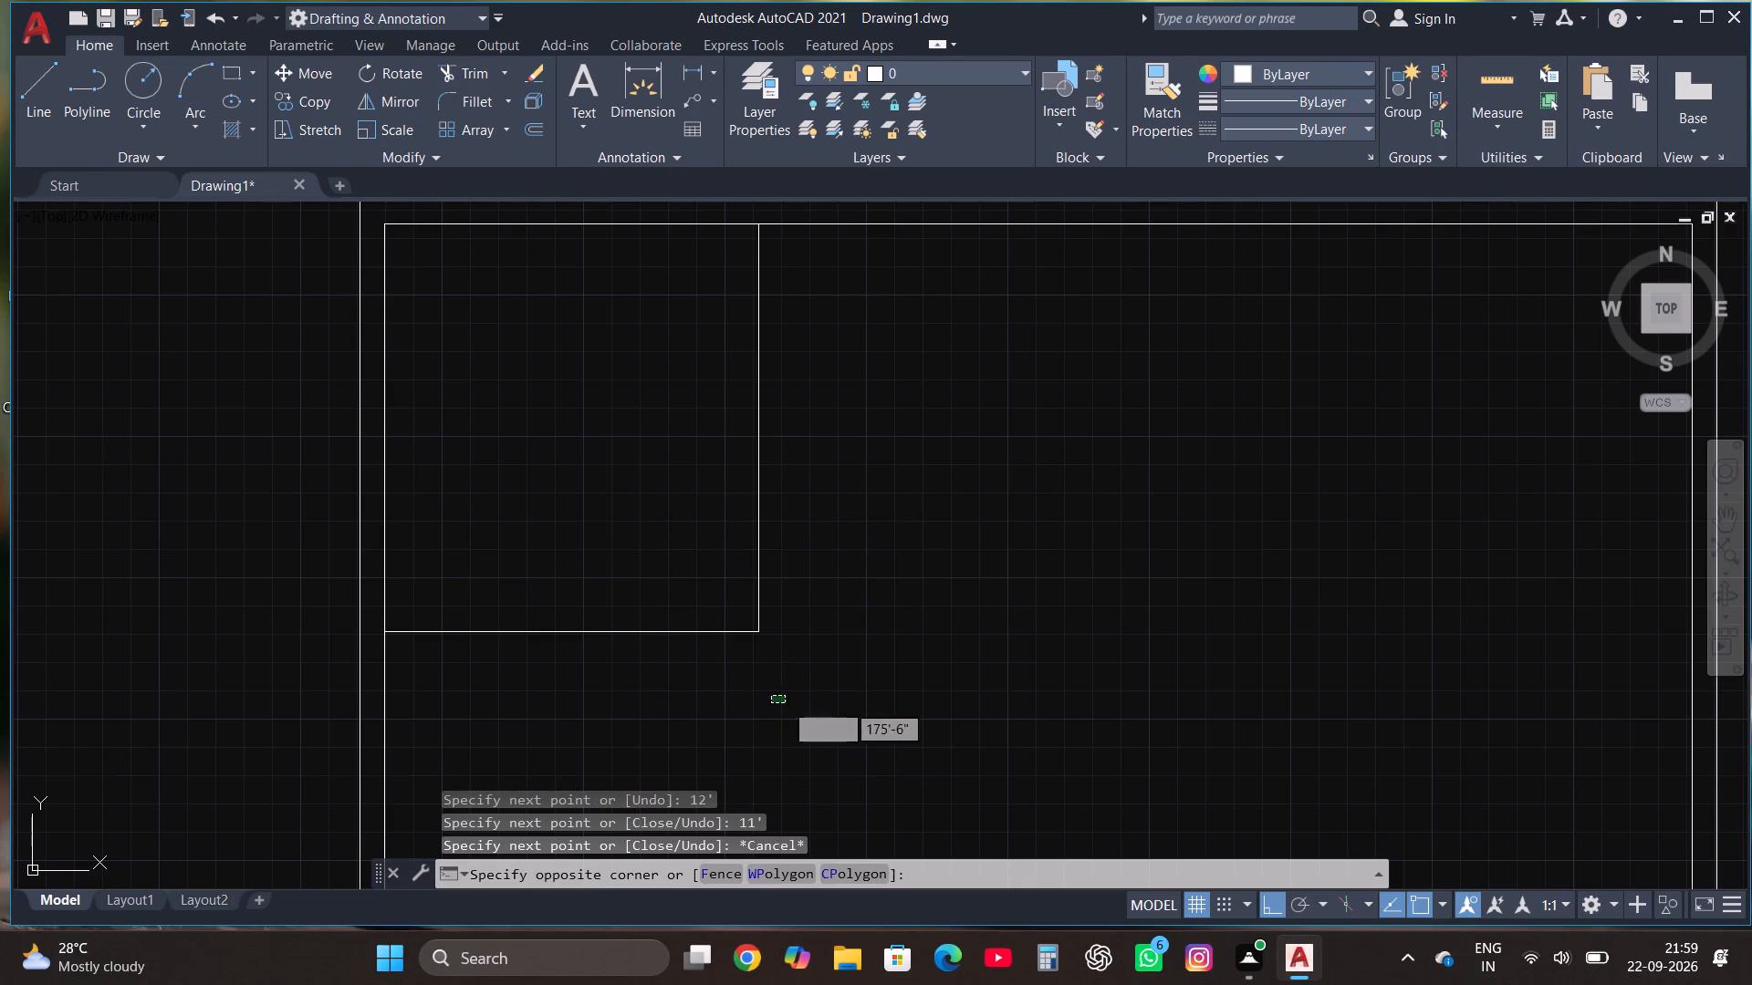
pyautogui.click(611, 555)
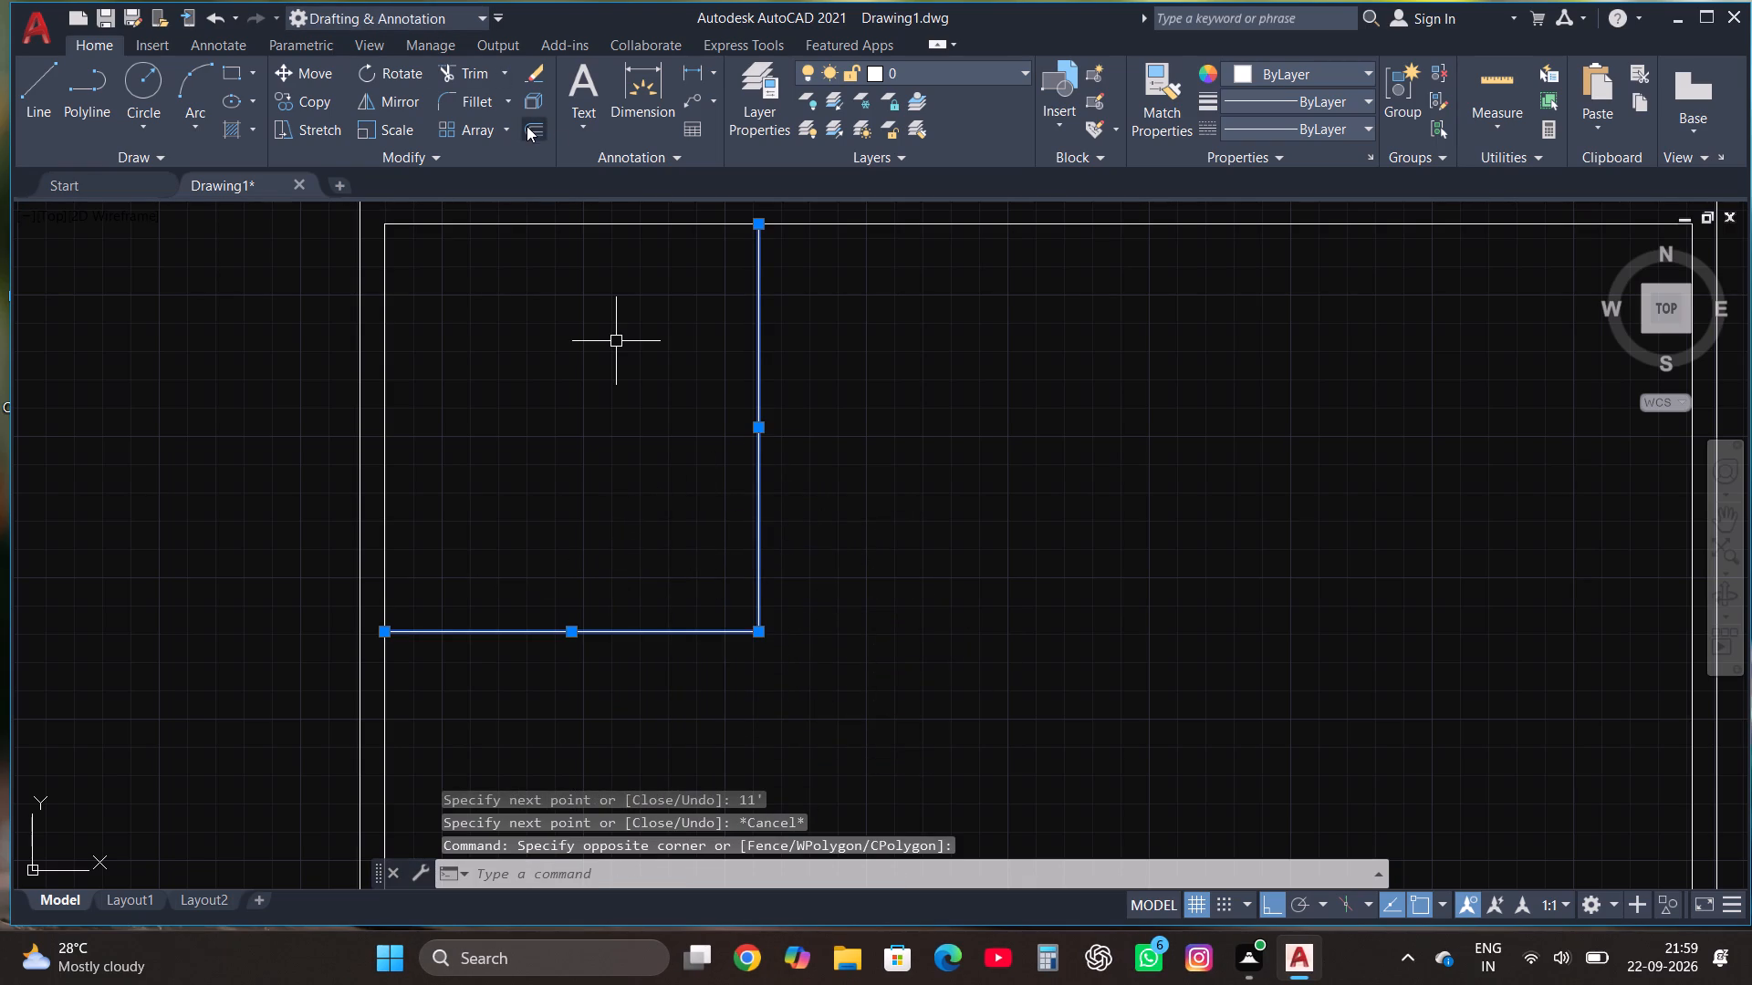
pyautogui.click(527, 126)
pyautogui.click(756, 473)
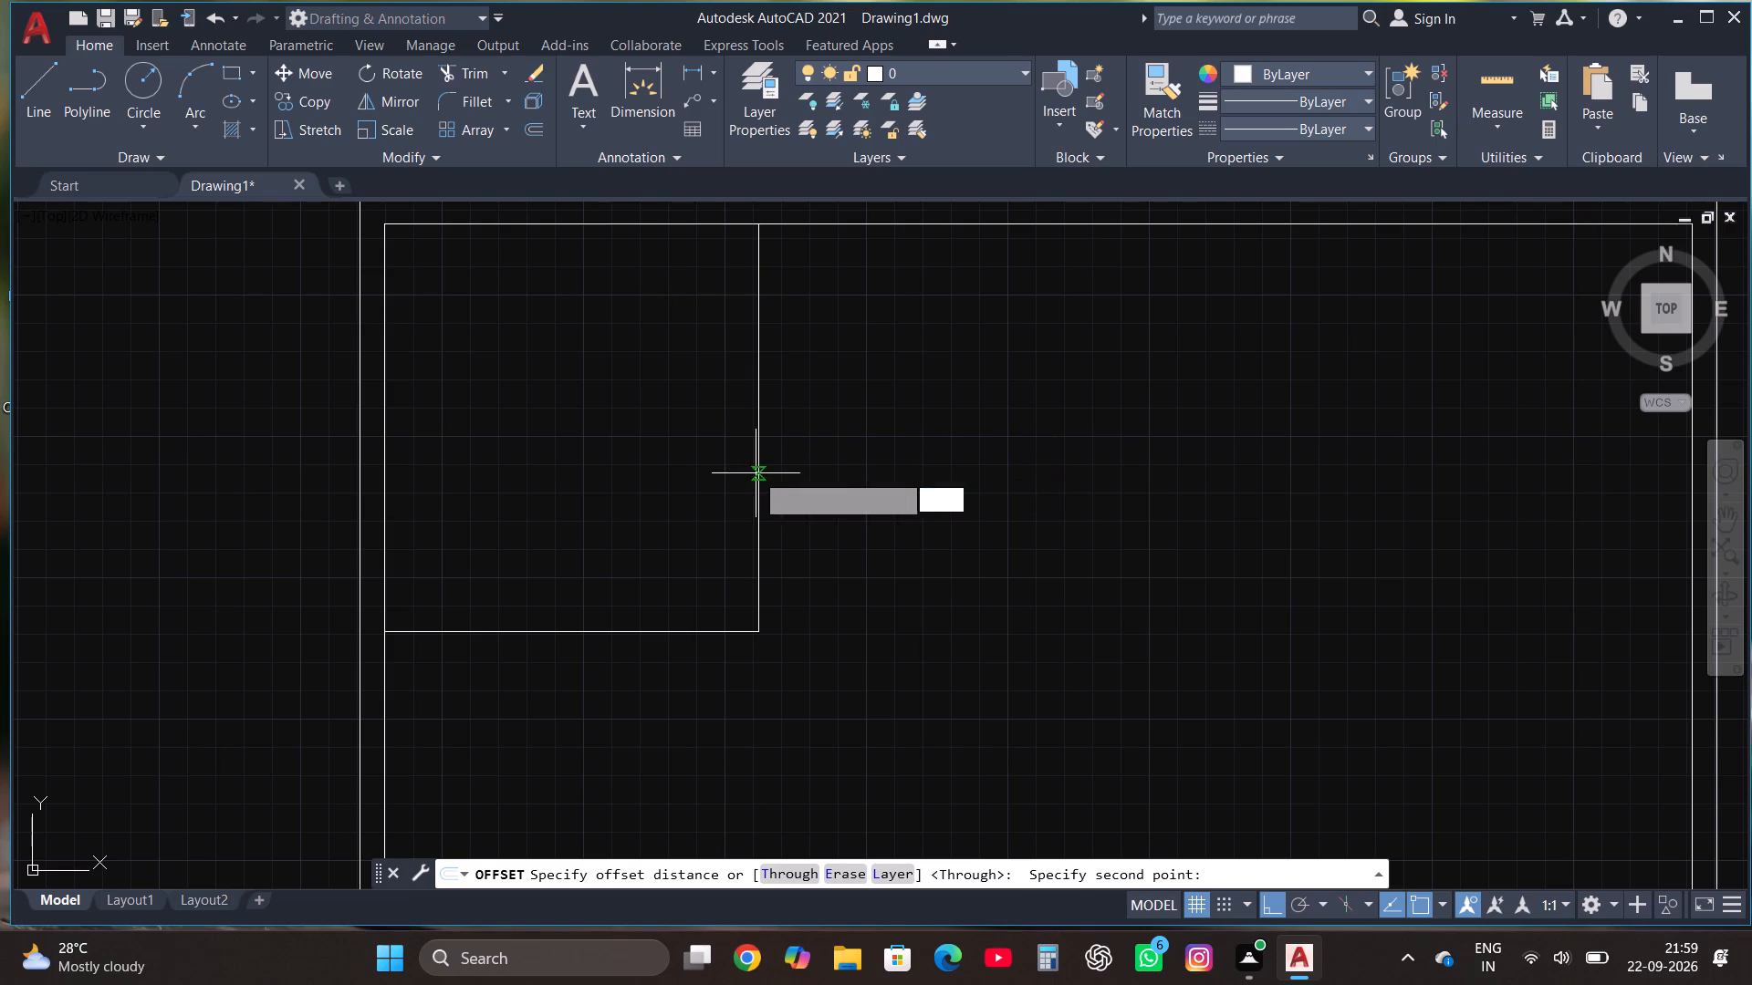
pyautogui.click(776, 486)
pyautogui.click(759, 420)
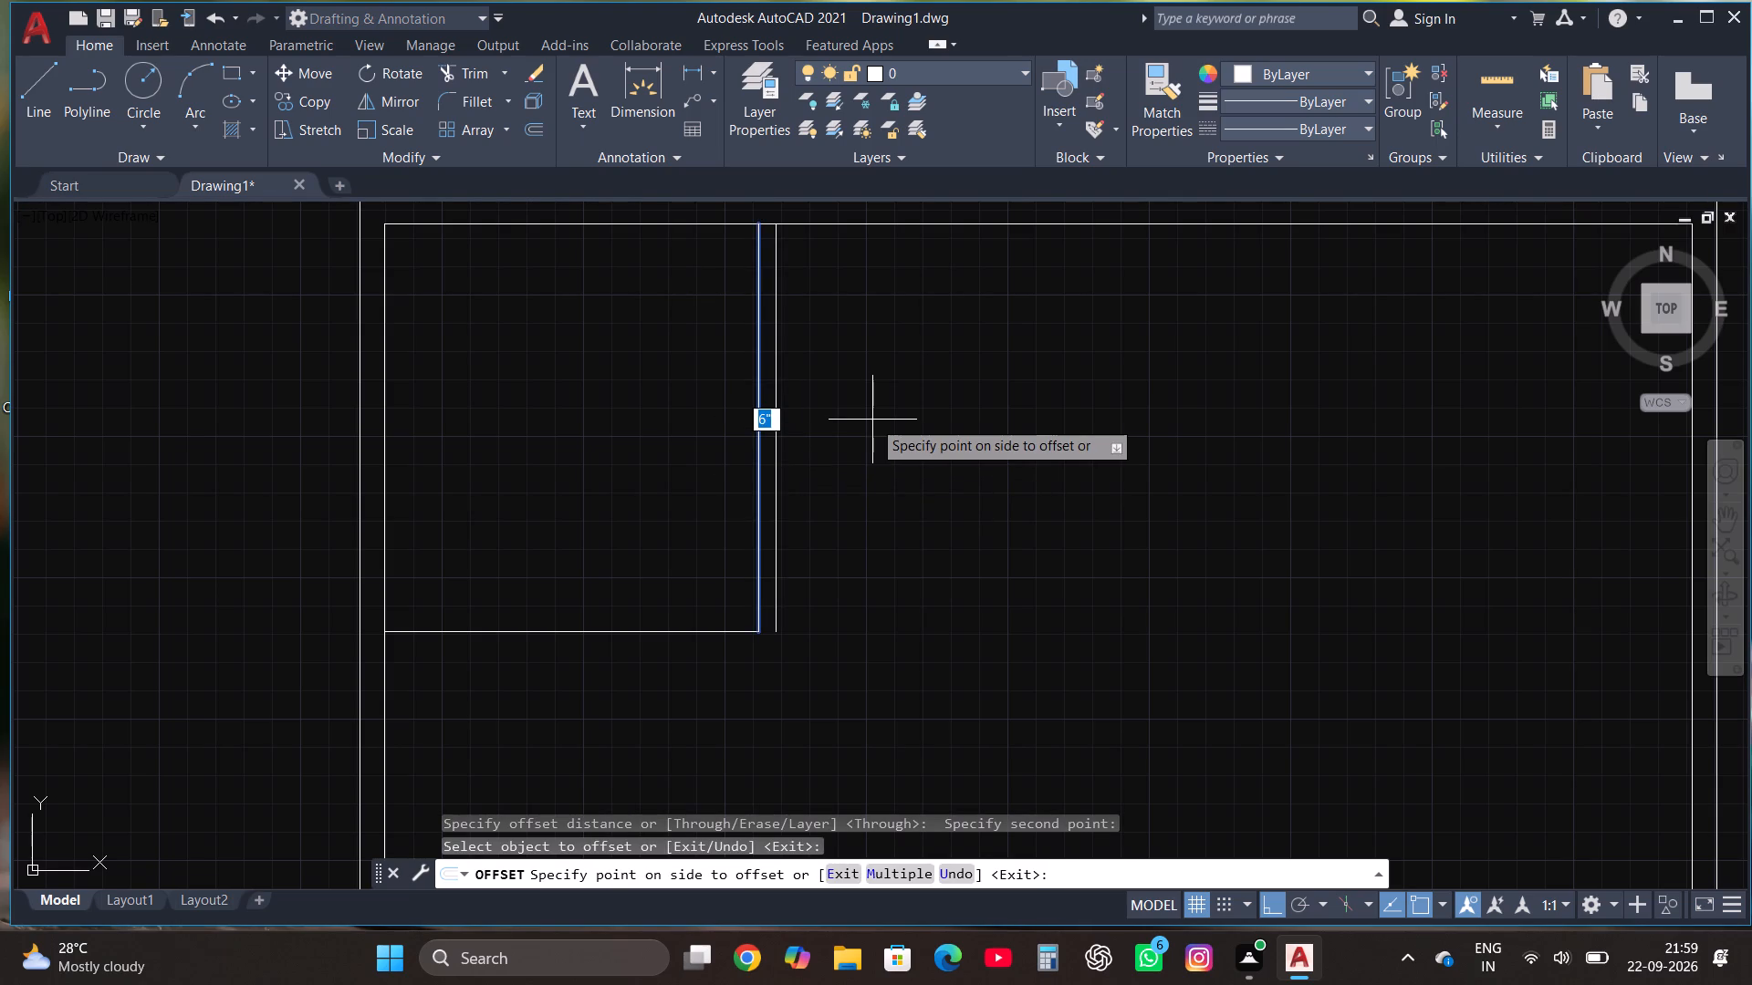
pyautogui.write('4.')
pyautogui.press('5')
pyautogui.hotkey('shift', '"')
pyautogui.press('Return')
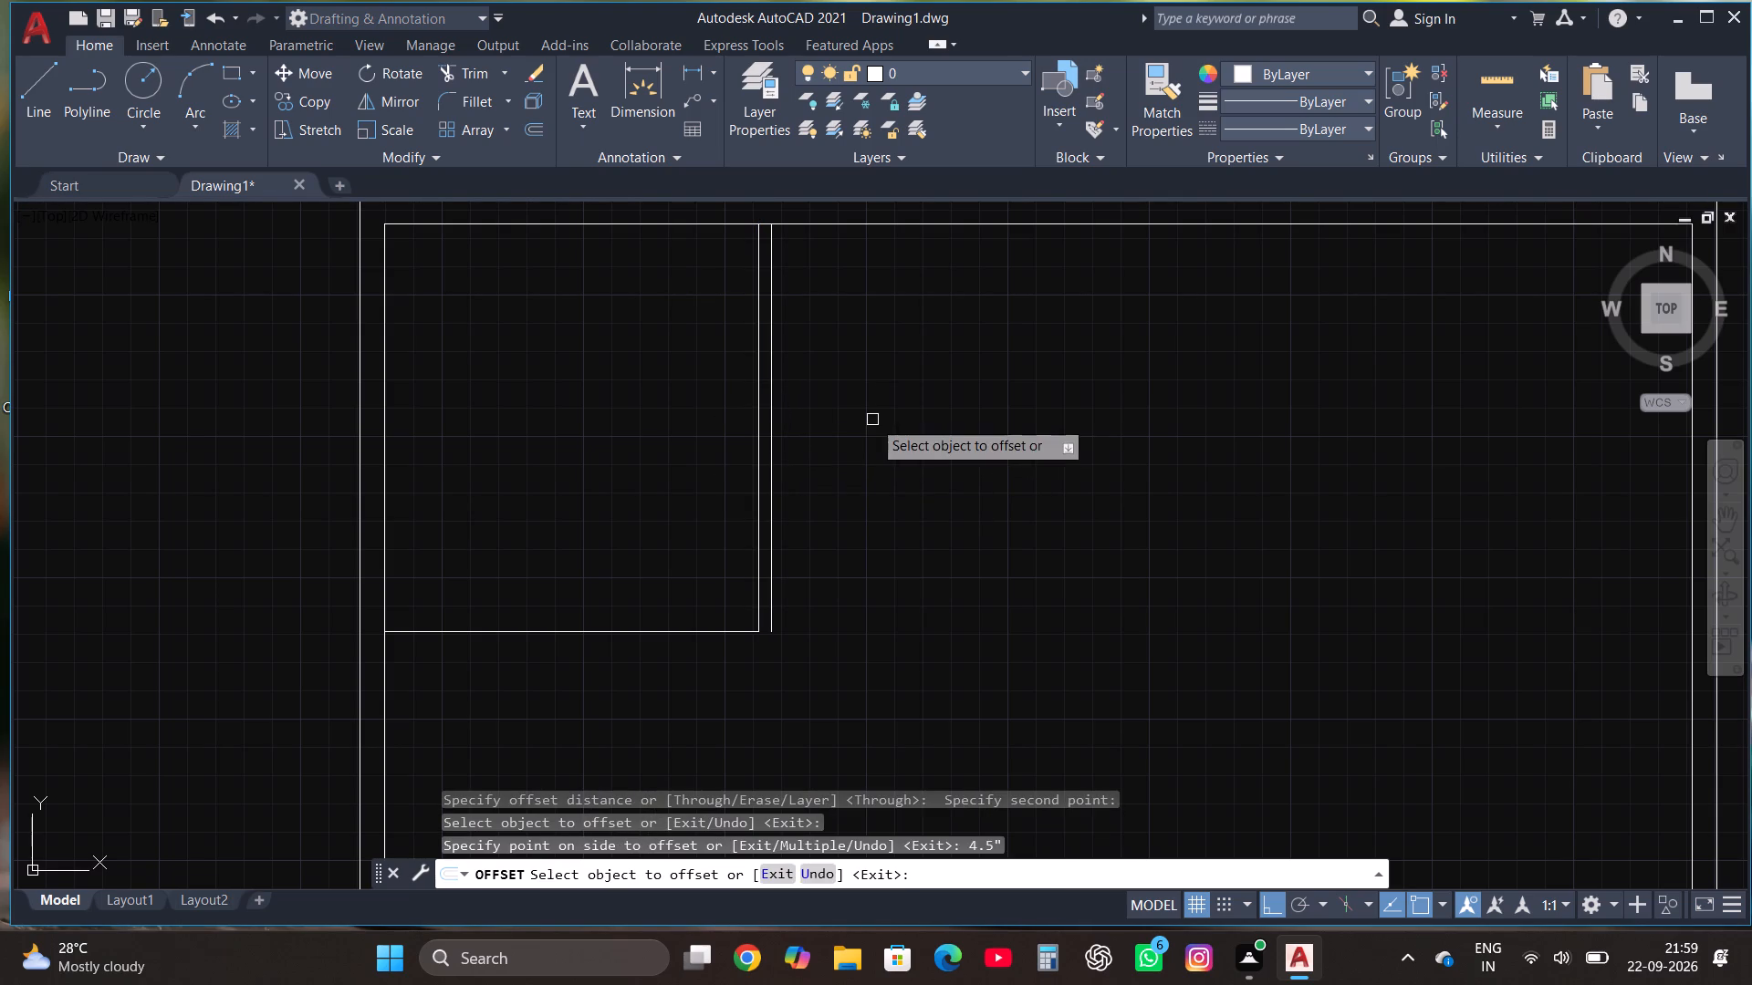
pyautogui.click(597, 626)
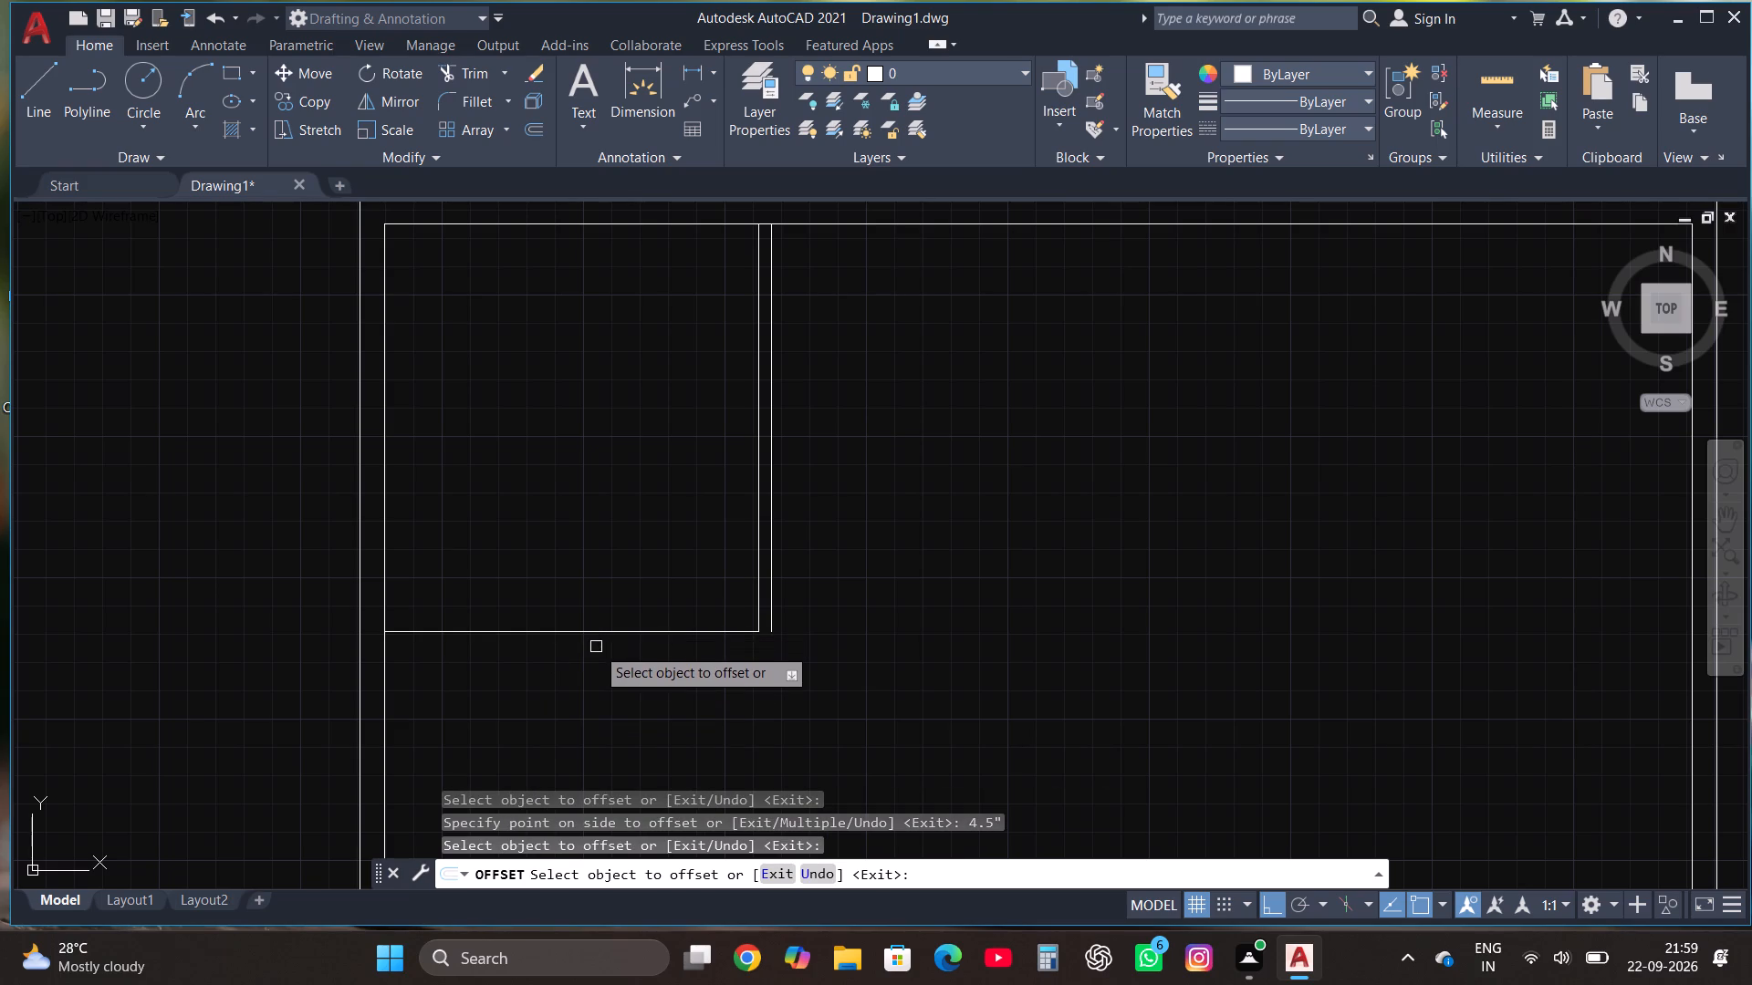
pyautogui.click(601, 635)
pyautogui.write('4.5"')
pyautogui.press('Return')
pyautogui.press('Escape')
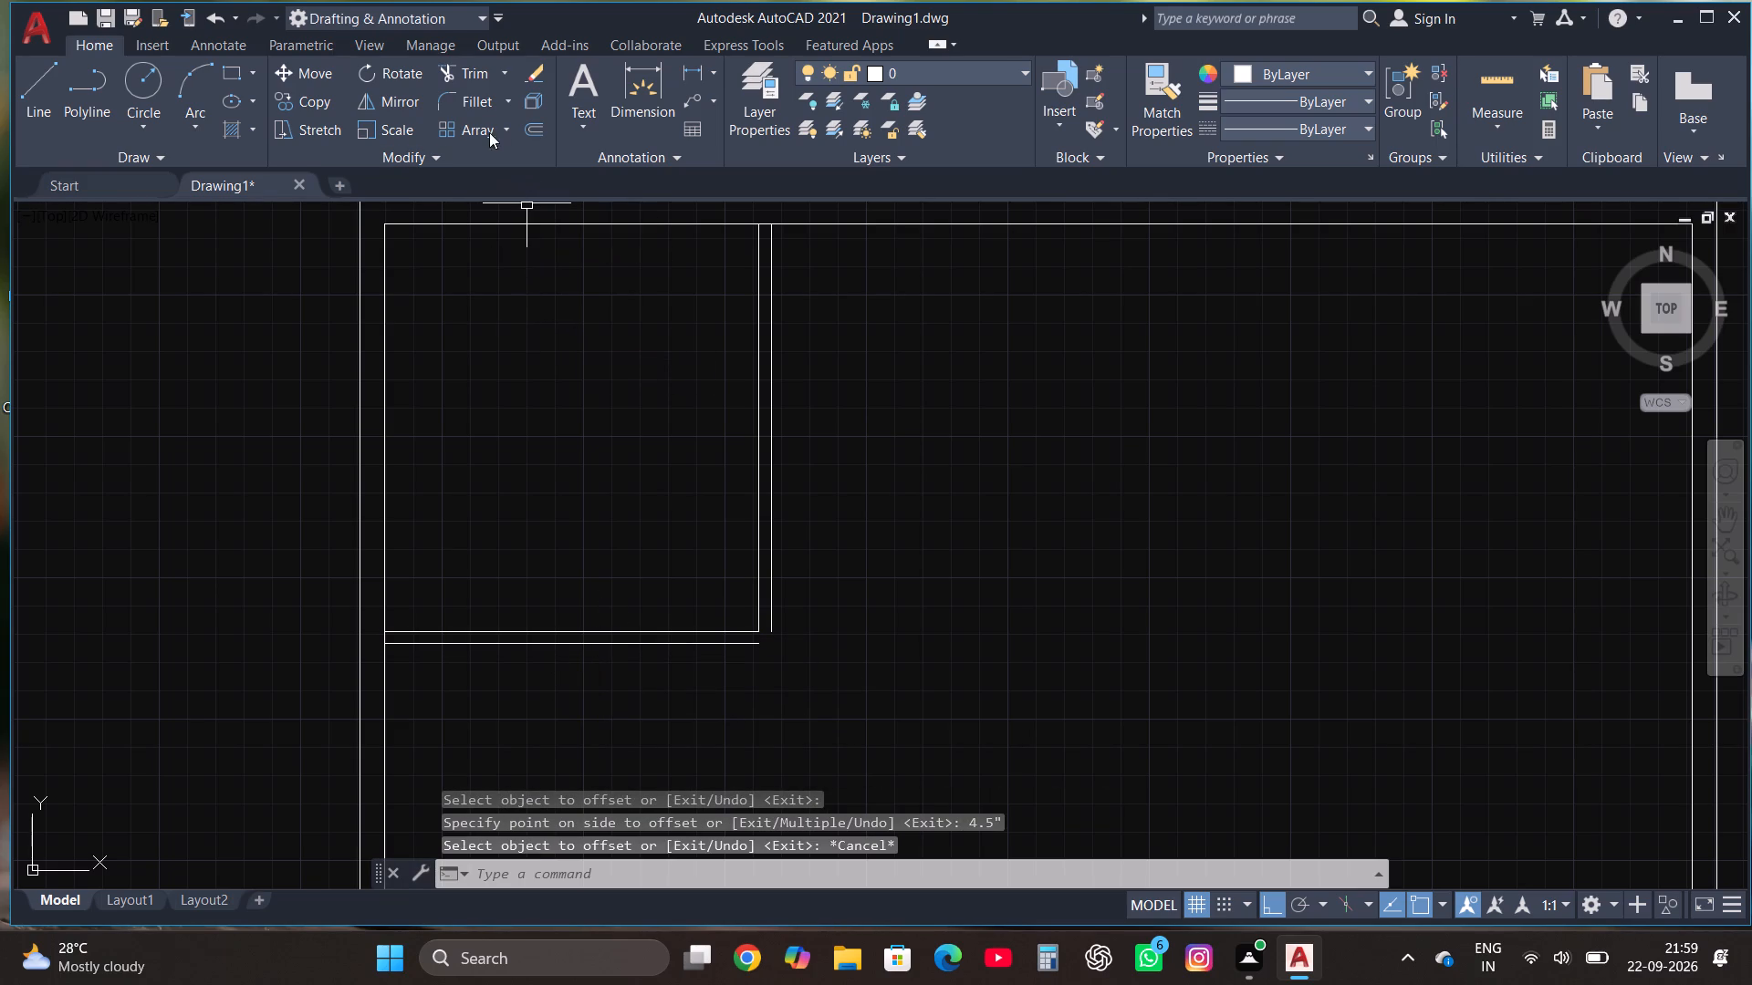
# Fillet the two outer partition lines so they meet at the room's bottom-right corner.
pyautogui.click(474, 103)
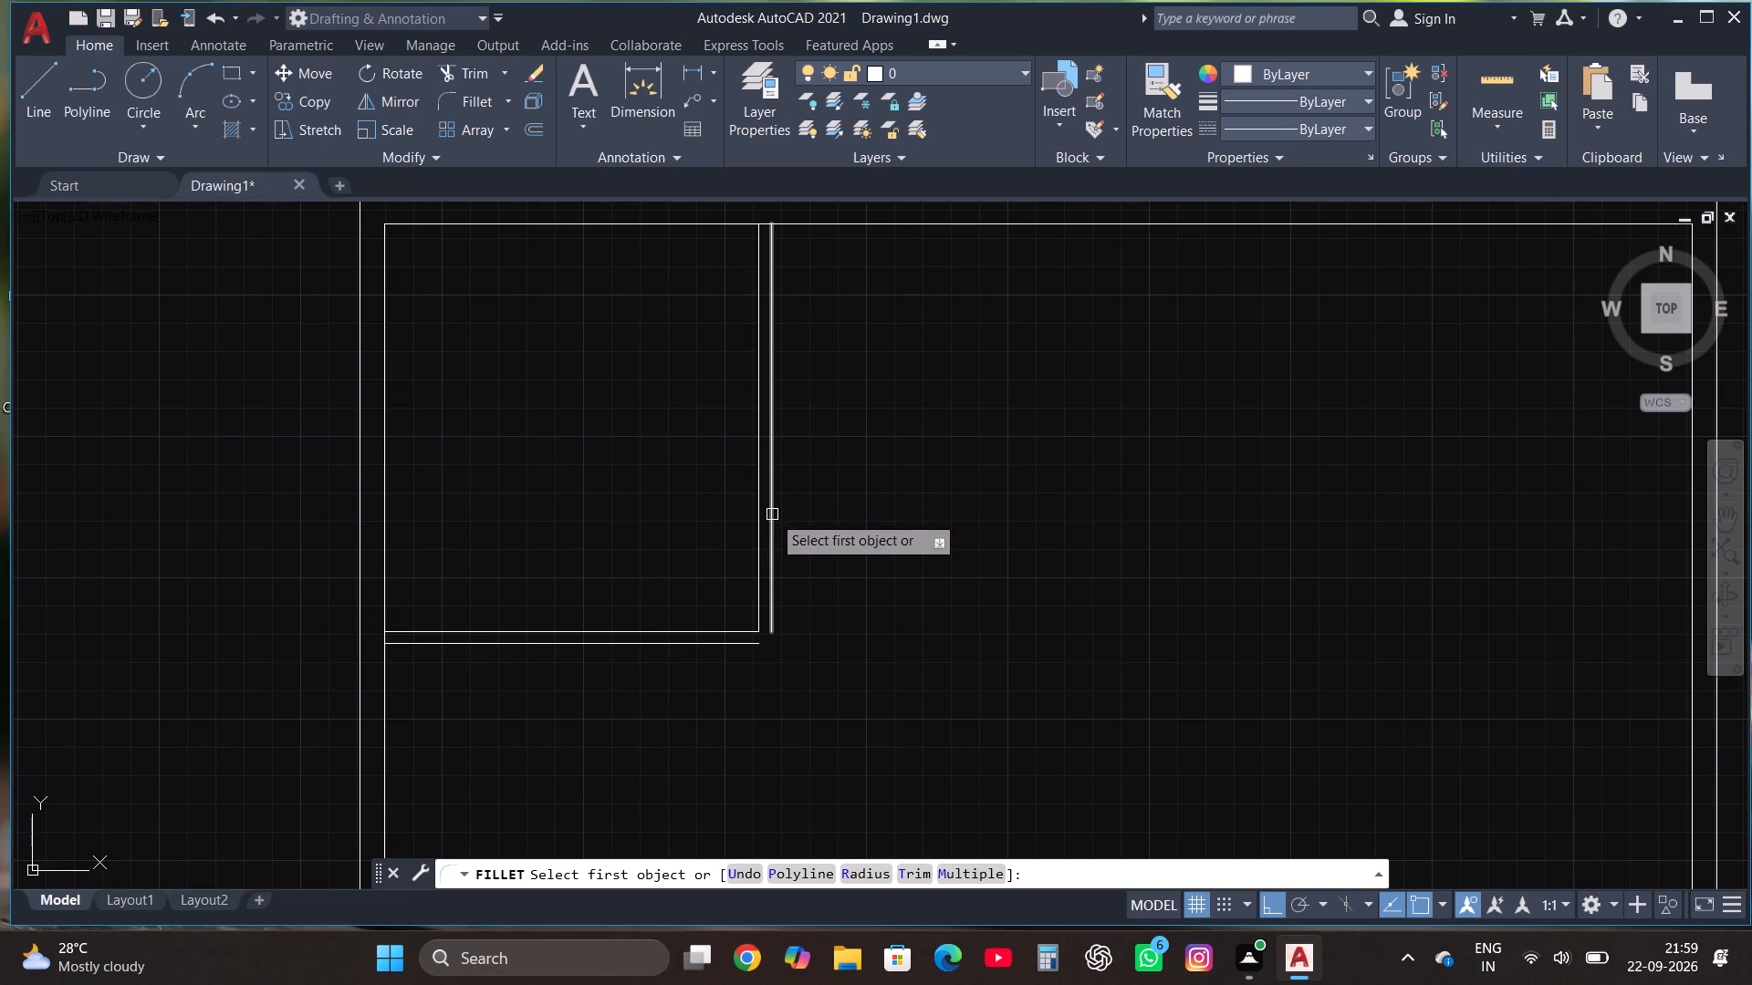
pyautogui.click(772, 514)
pyautogui.click(698, 642)
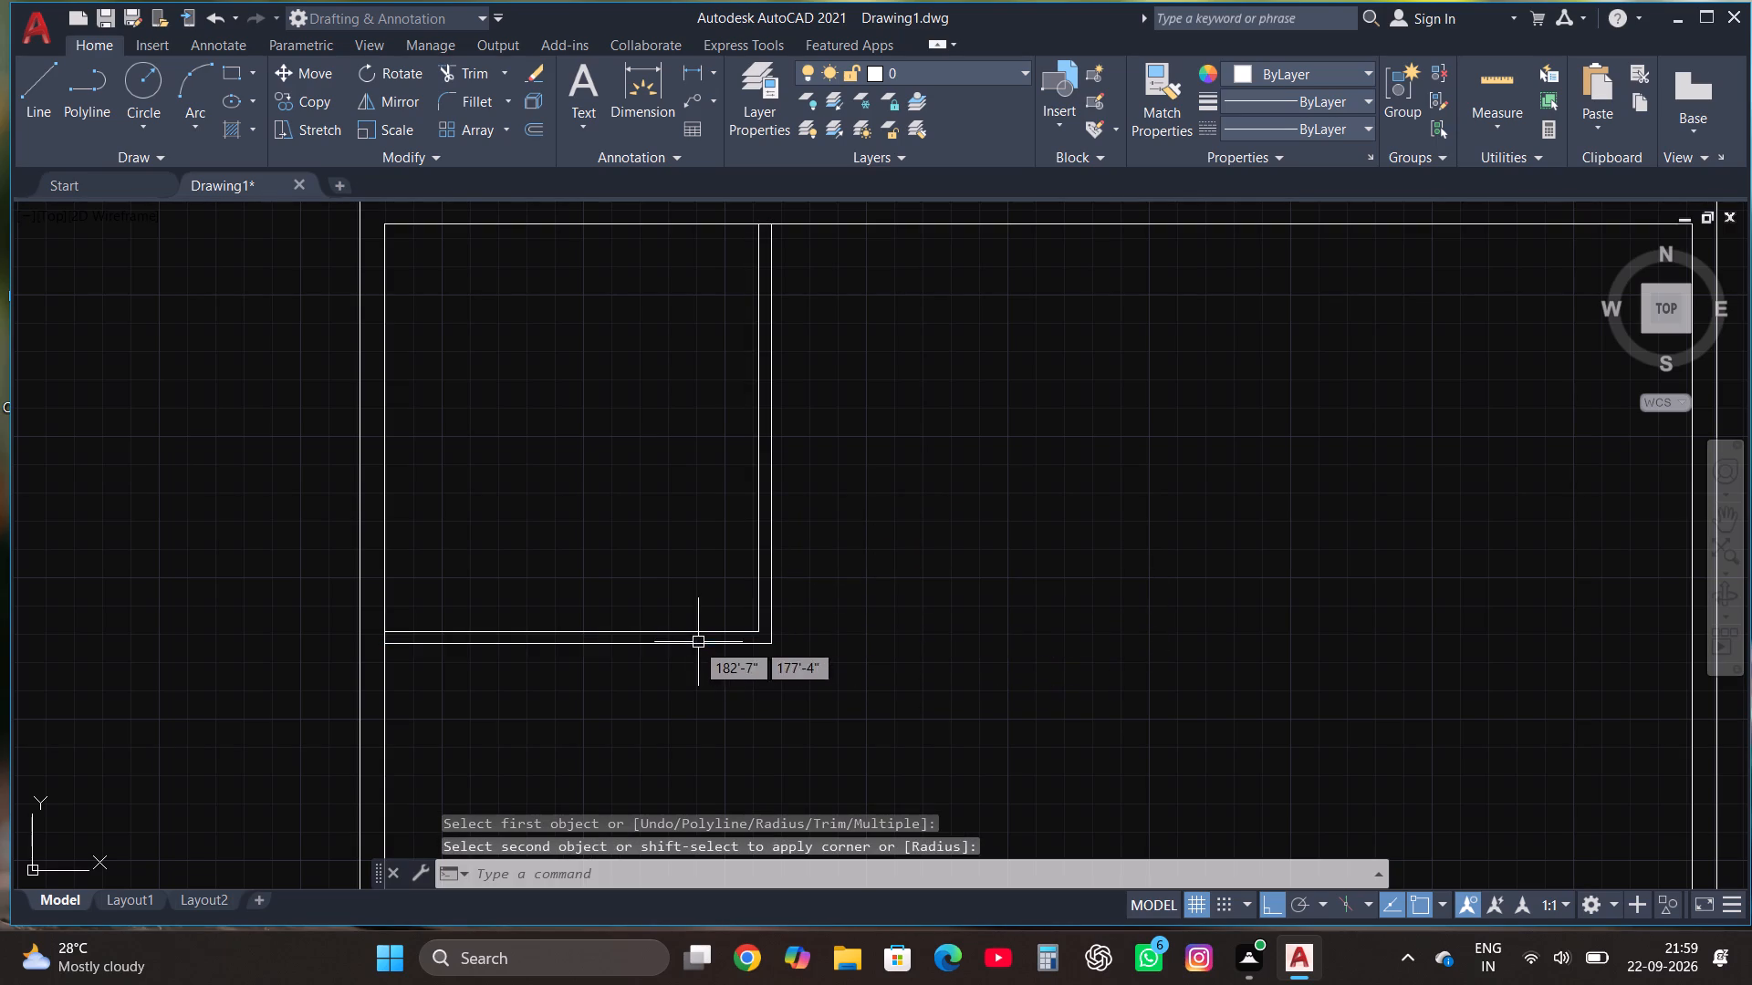
pyautogui.press('Escape')
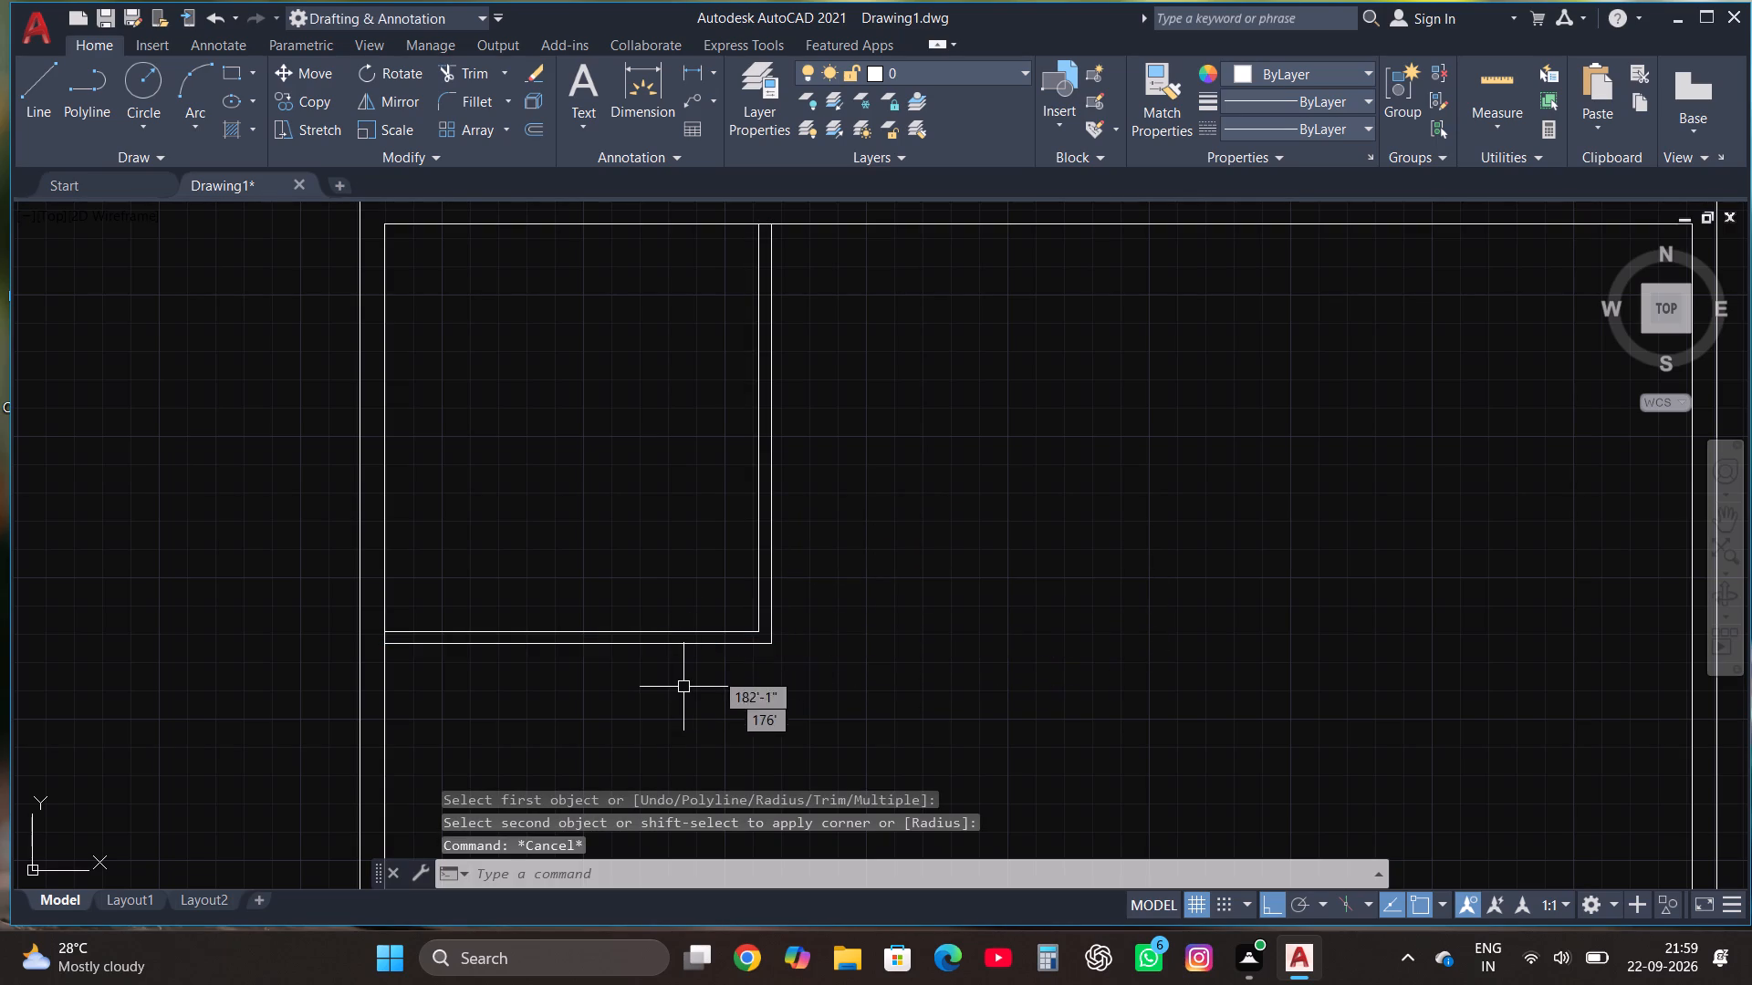
# Draw lines from the partition's outer top end: 4'6" right along the inner outline, 7'8" down, and back left into the partition wall.
pyautogui.click(35, 78)
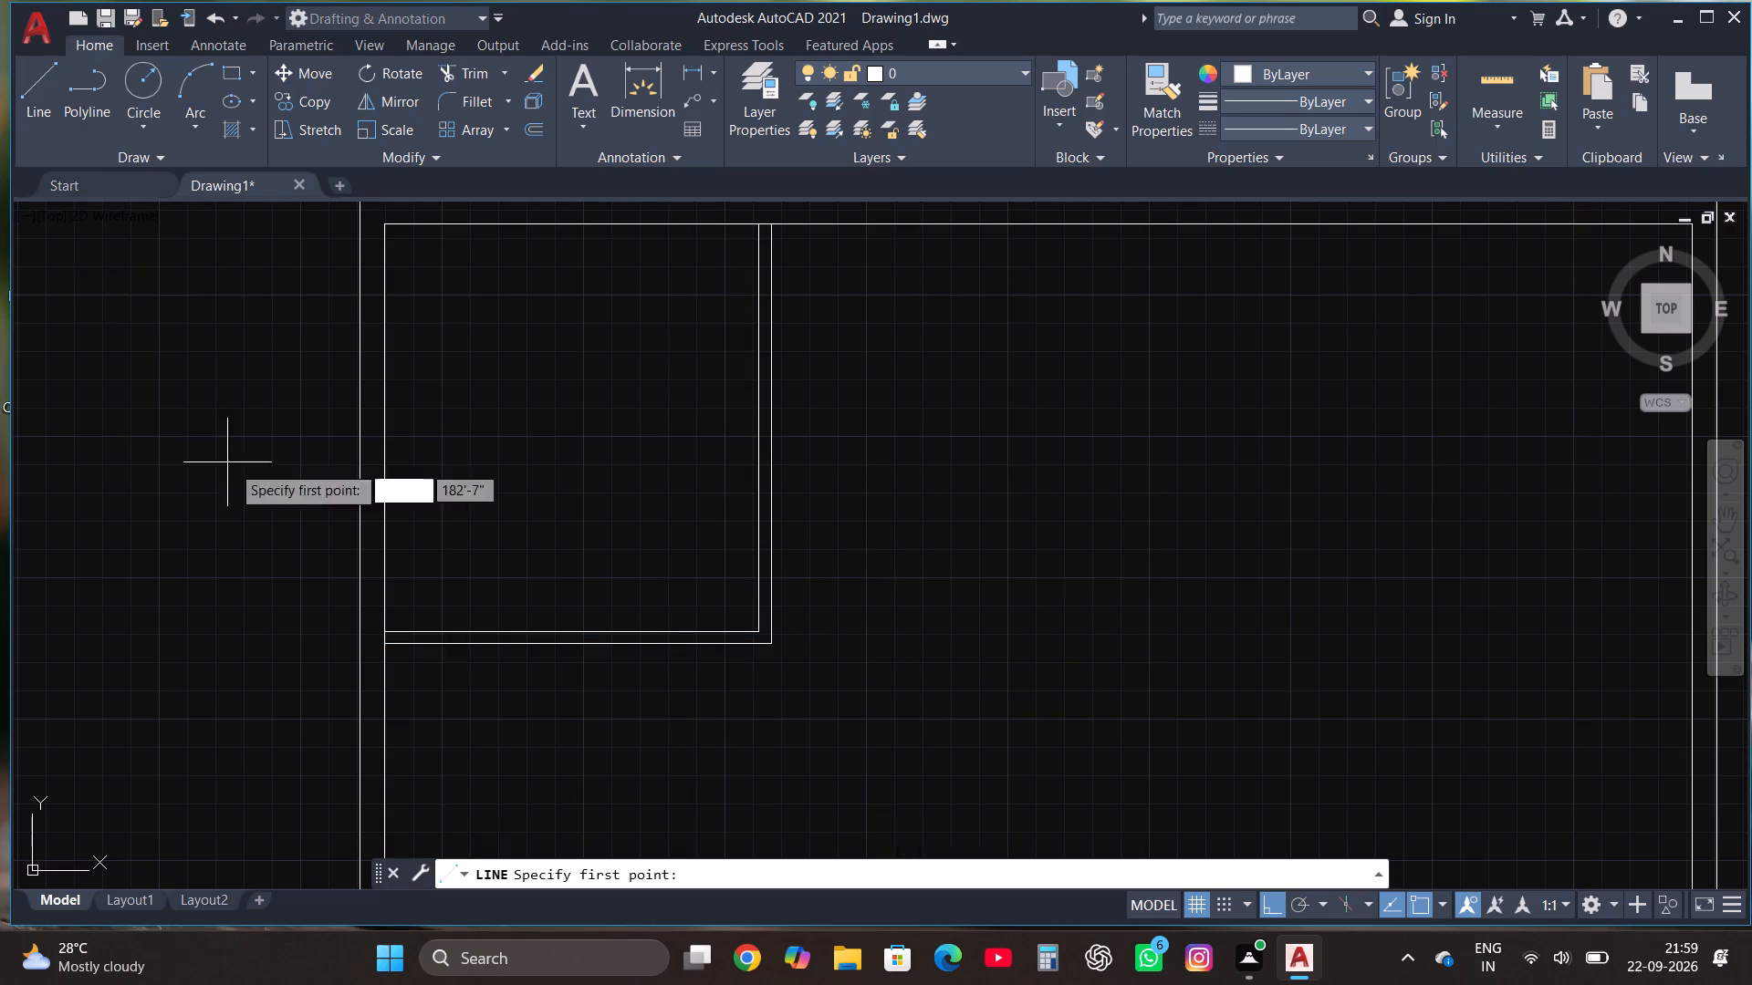
pyautogui.scroll(-2, 243, 518)
pyautogui.scroll(2, 478, 381)
pyautogui.scroll(3, 381, 458)
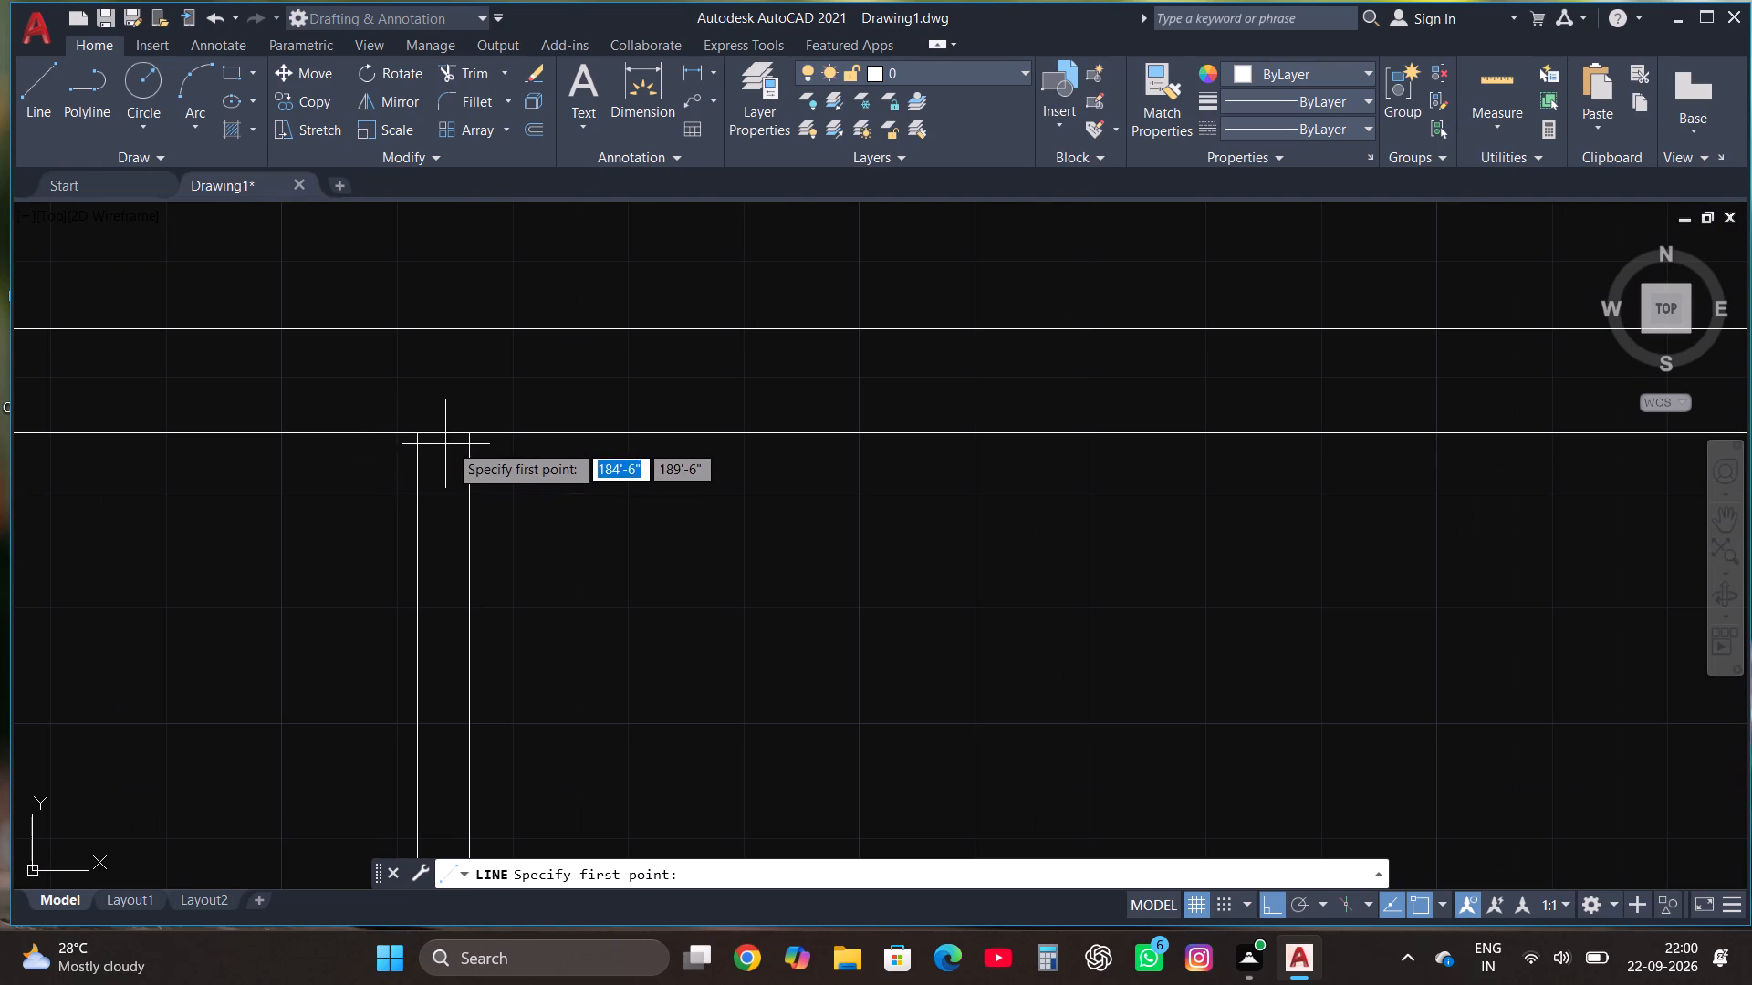
pyautogui.click(468, 431)
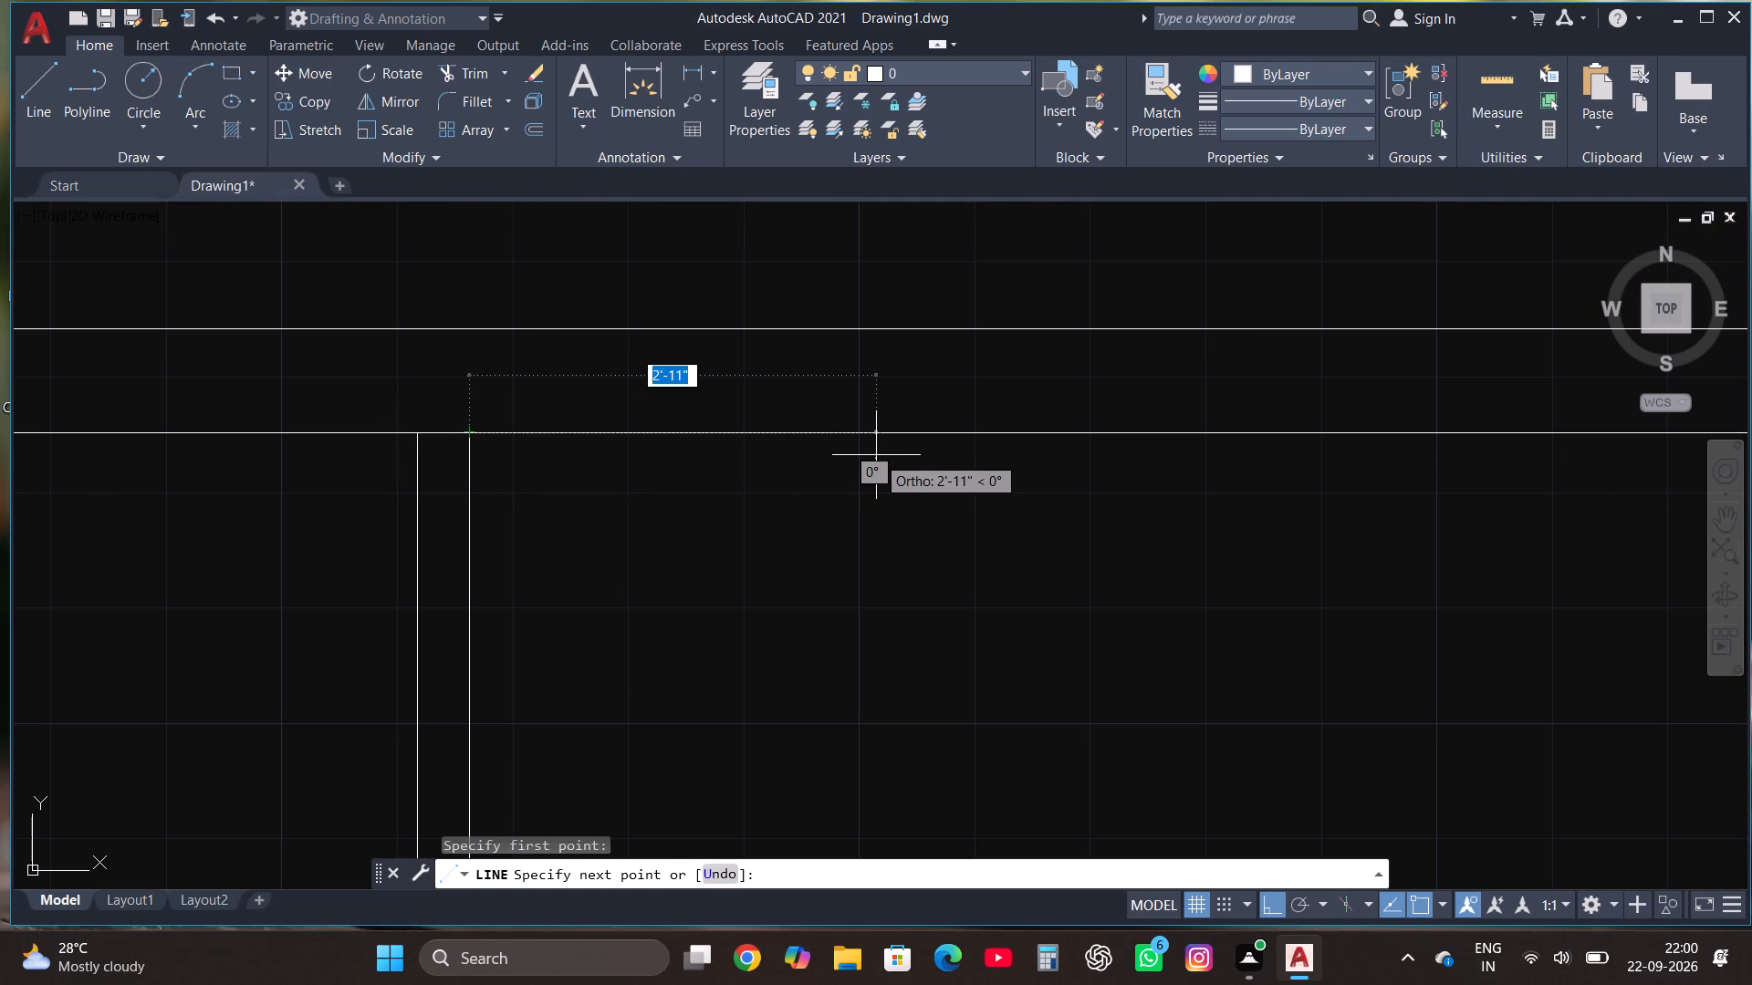
pyautogui.write("4'")
pyautogui.write('6"')
pyautogui.press('Return')
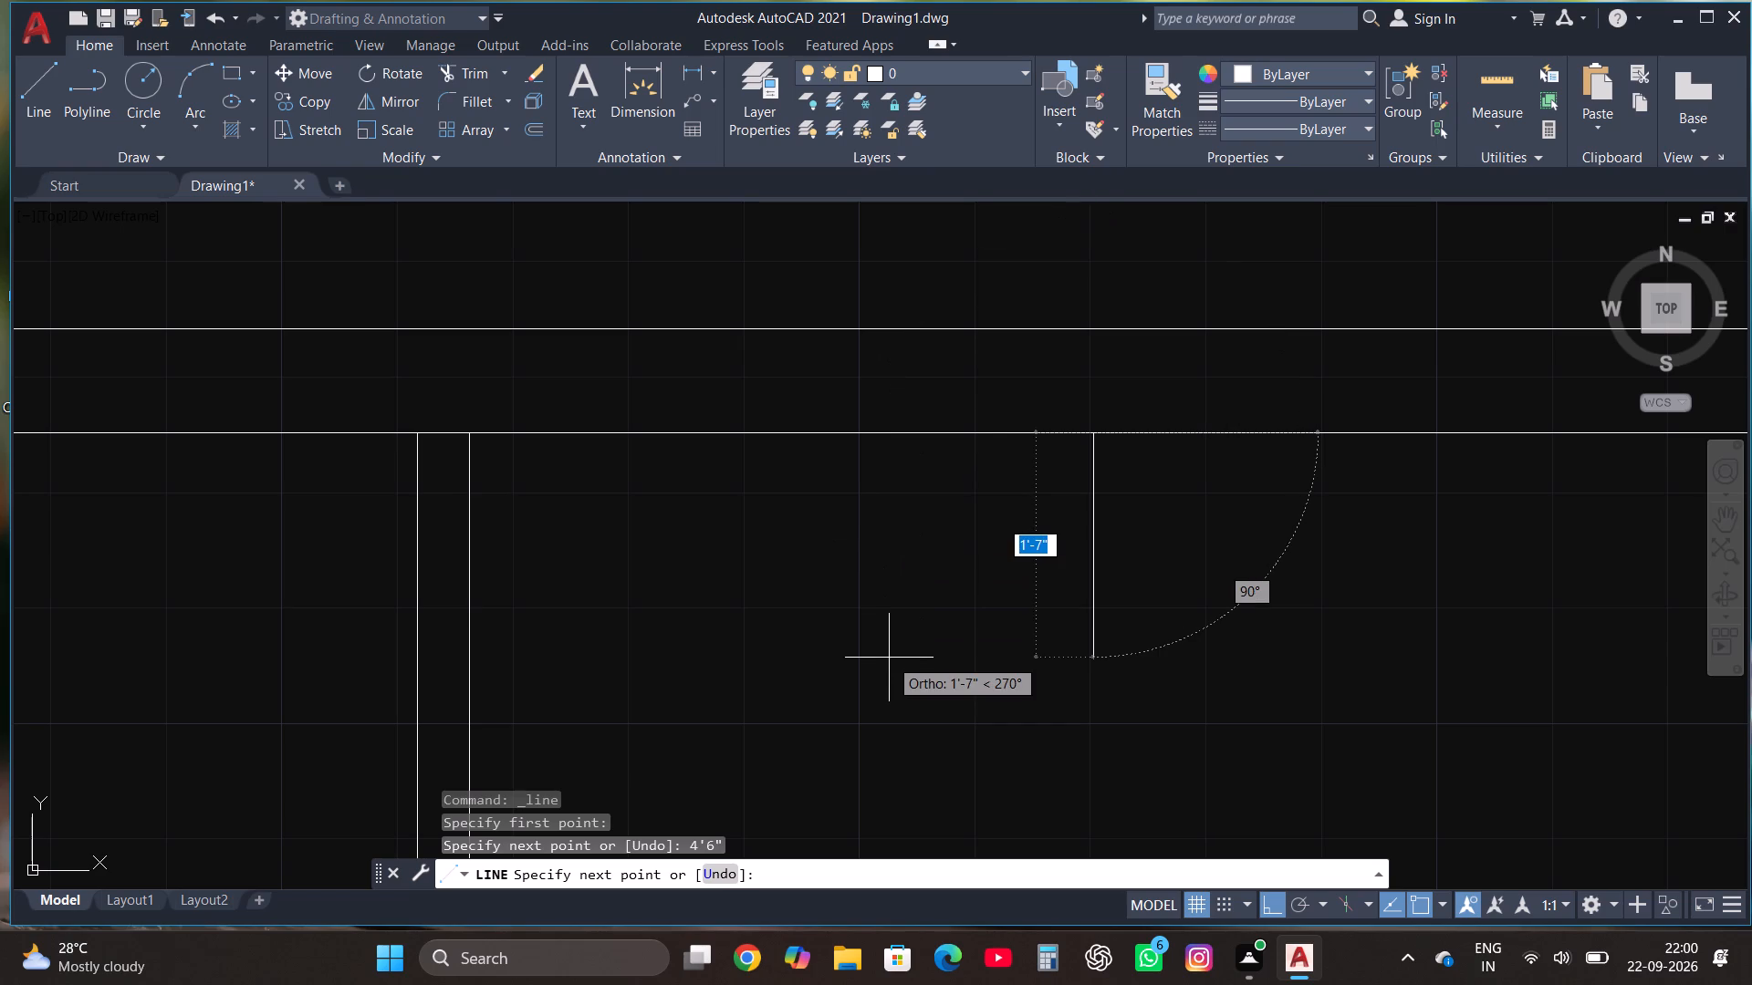
pyautogui.write("7'")
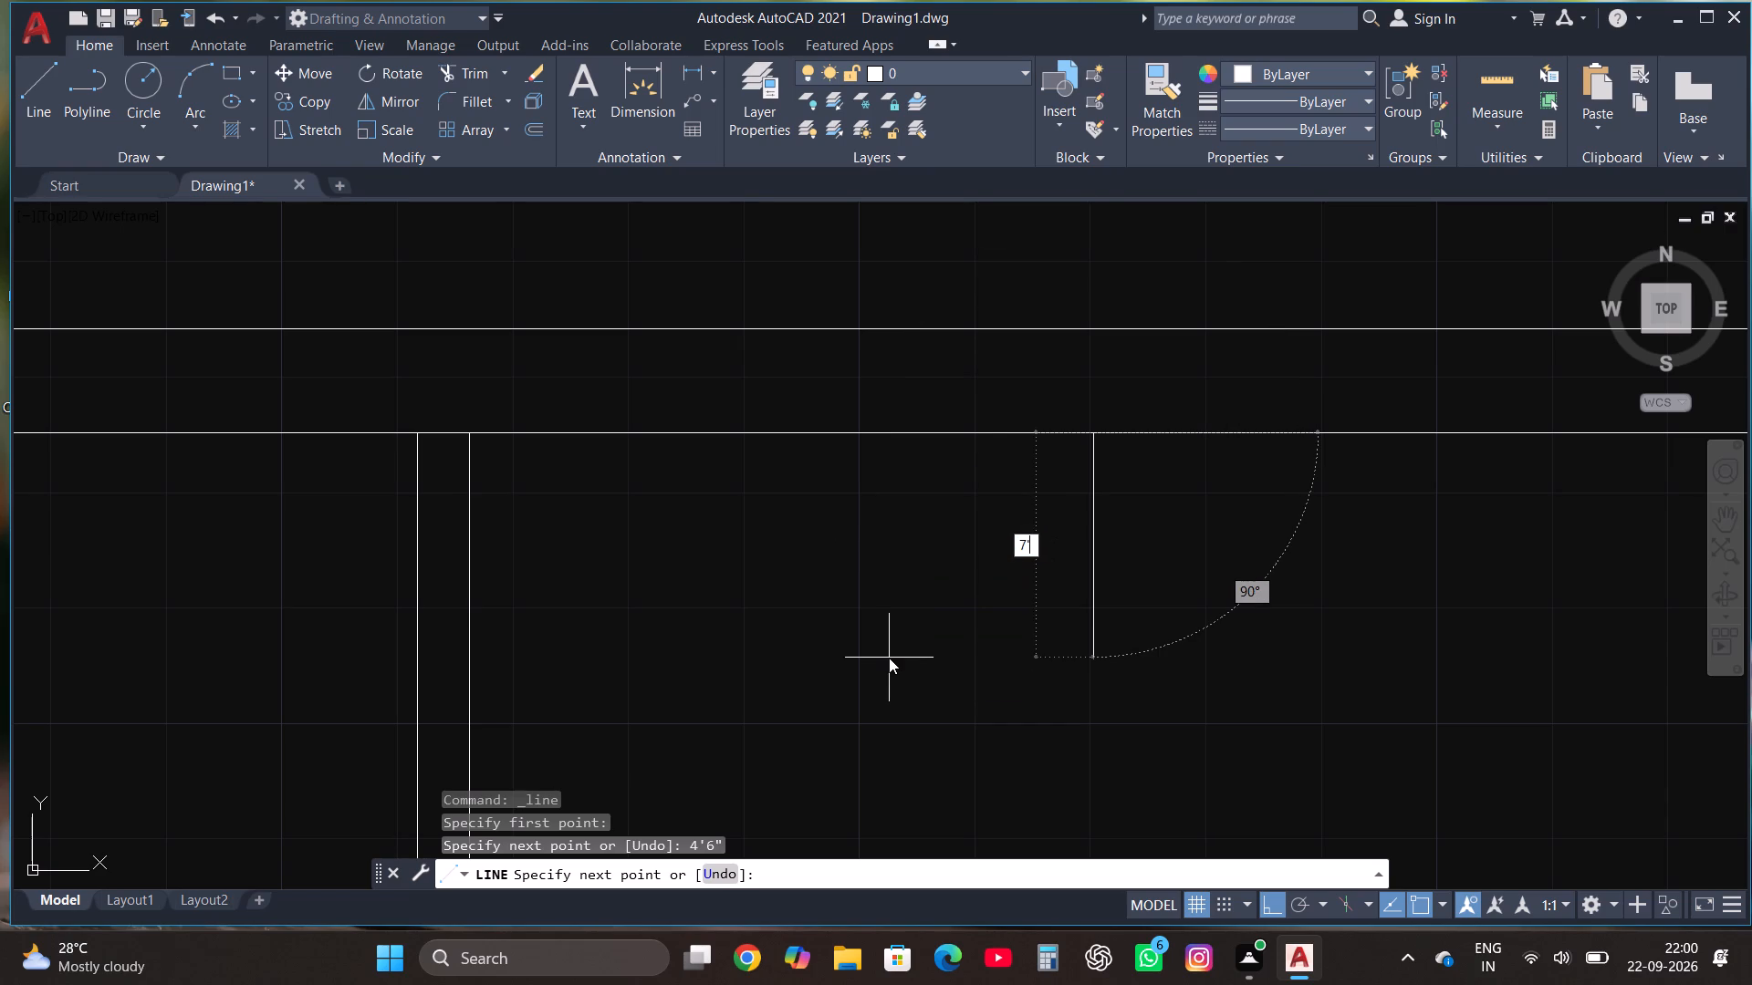
pyautogui.write('8"')
pyautogui.press('Return')
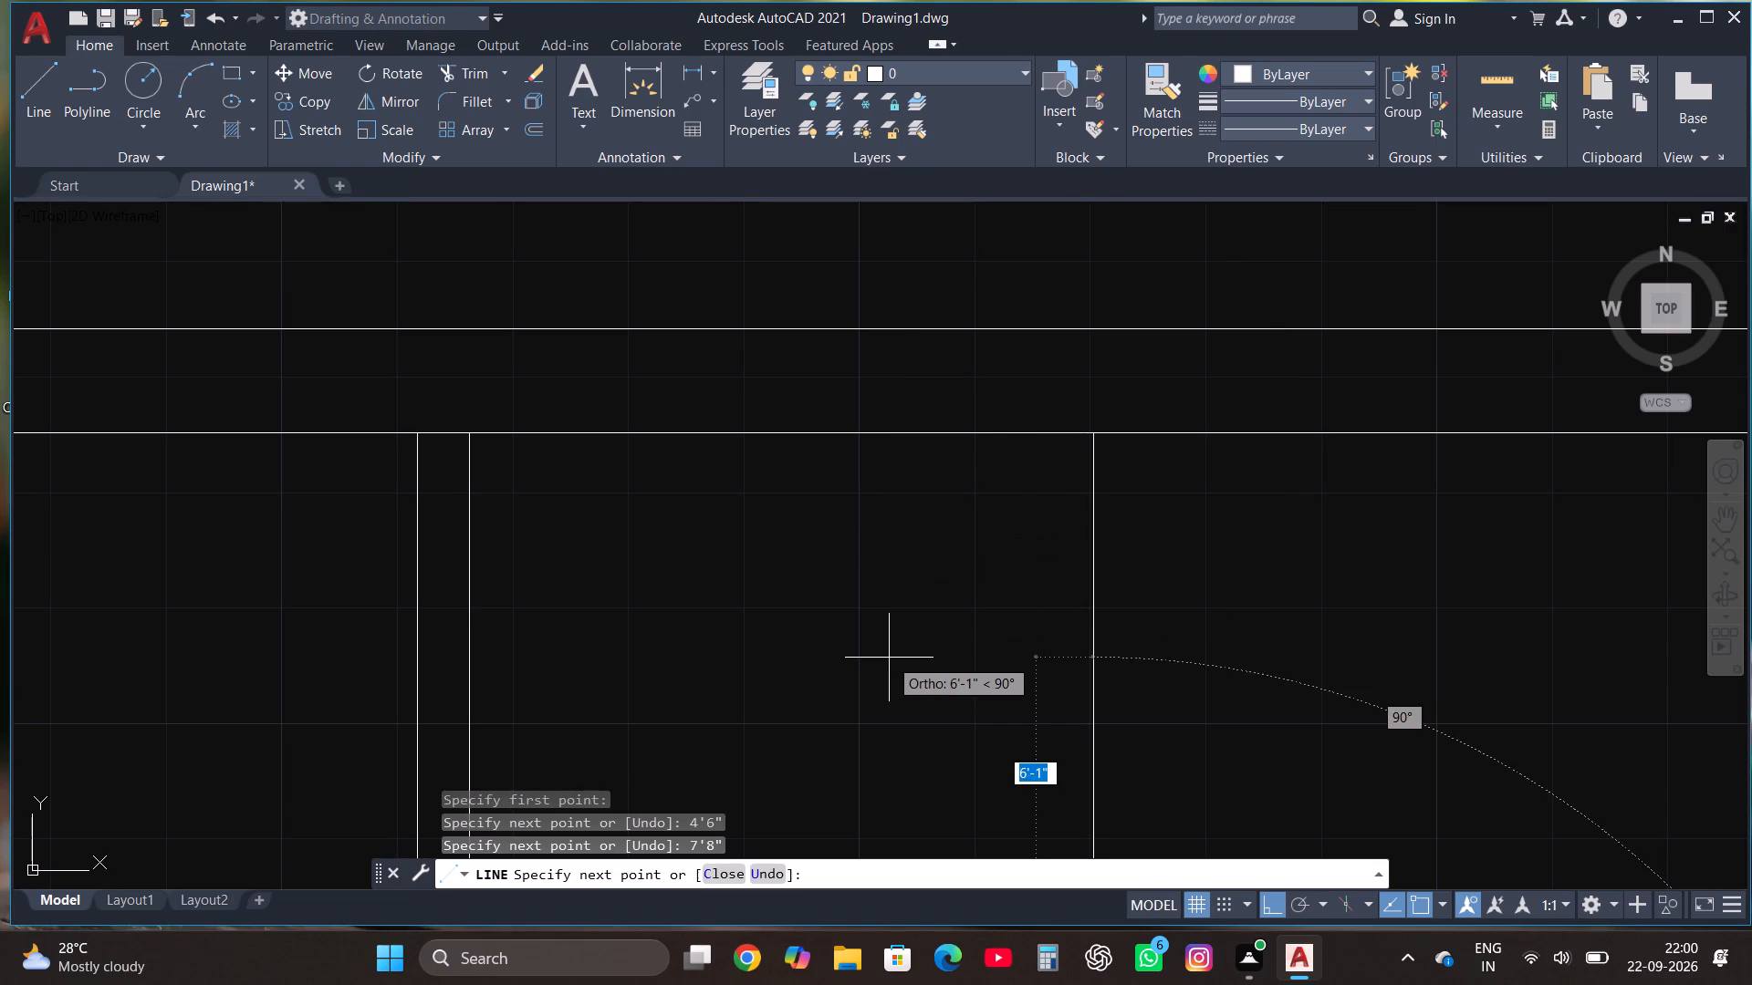
pyautogui.scroll(1, 889, 658)
pyautogui.scroll(-6, 889, 658)
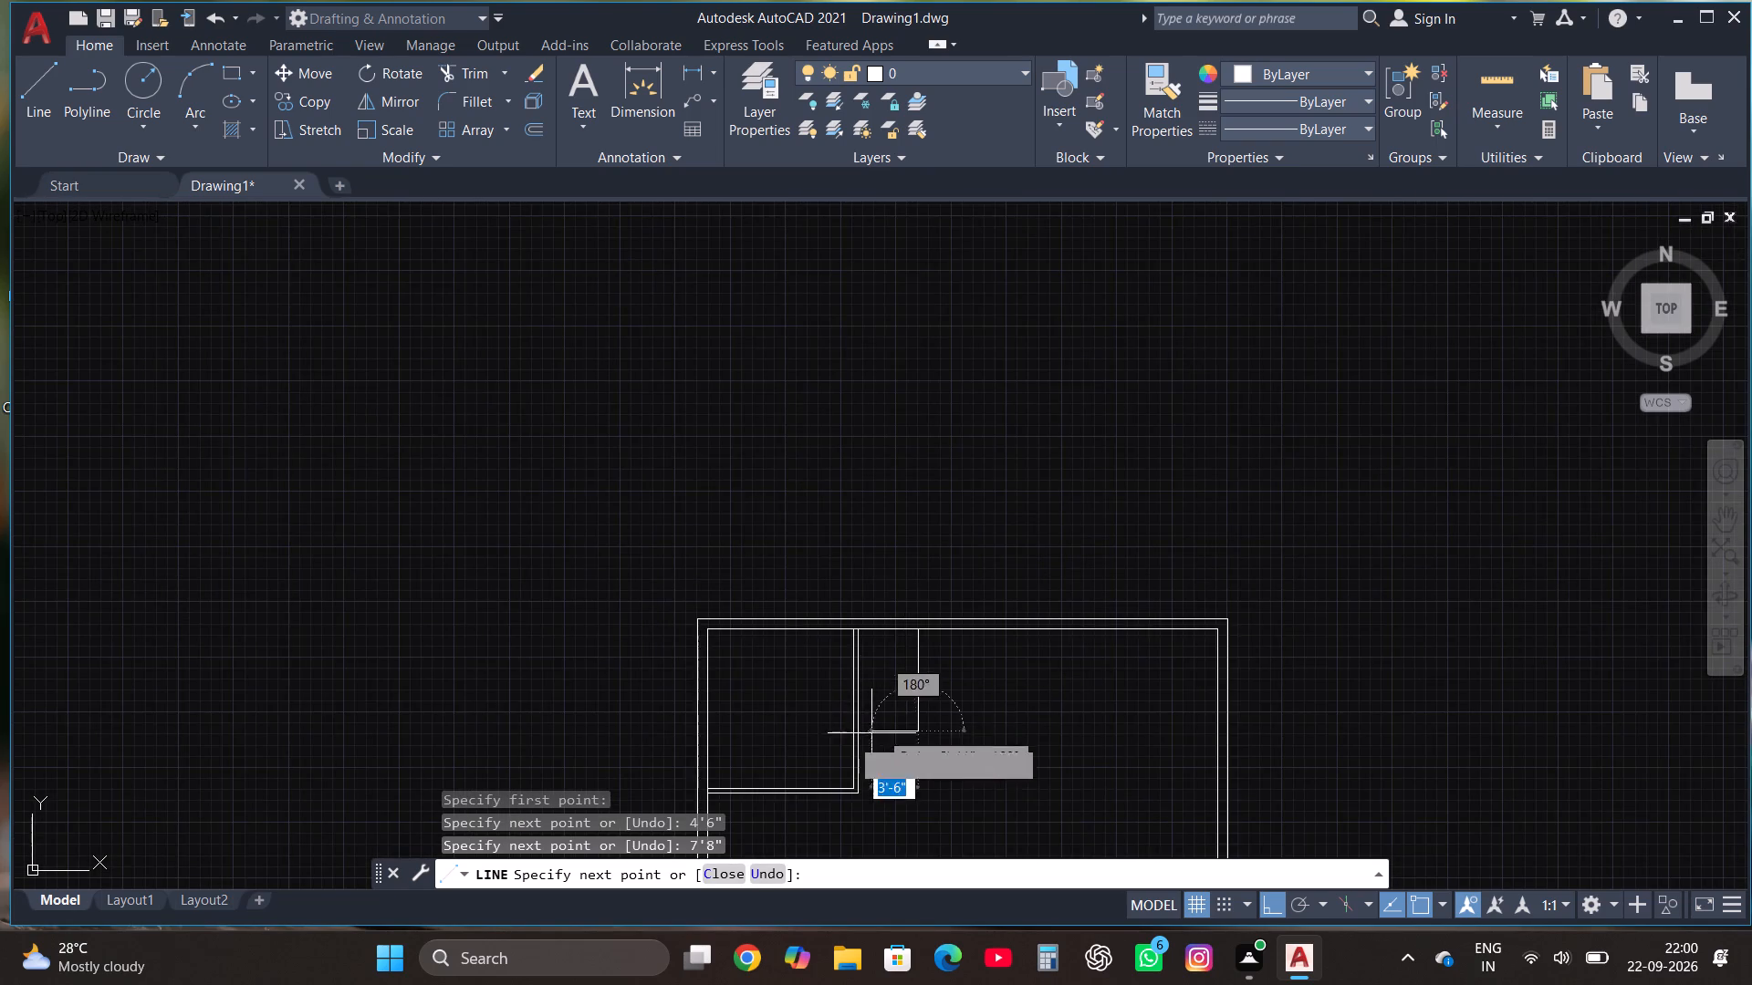
pyautogui.scroll(4, 850, 738)
pyautogui.scroll(2, 872, 663)
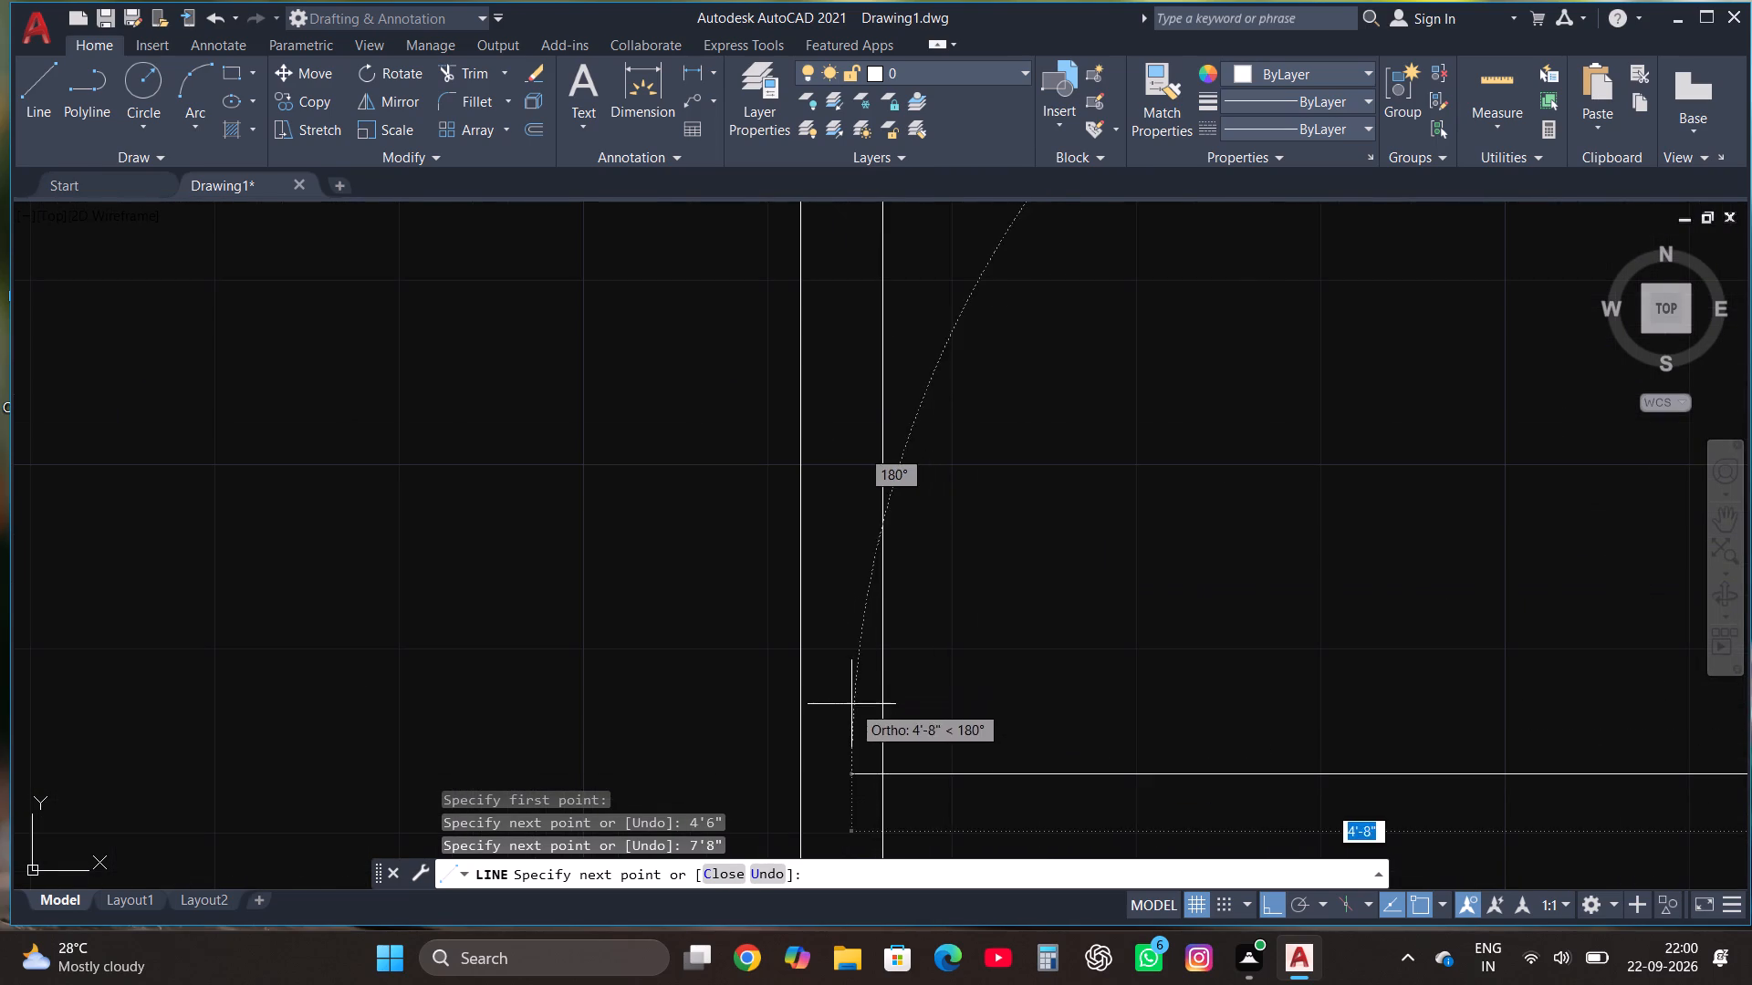
pyautogui.click(851, 704)
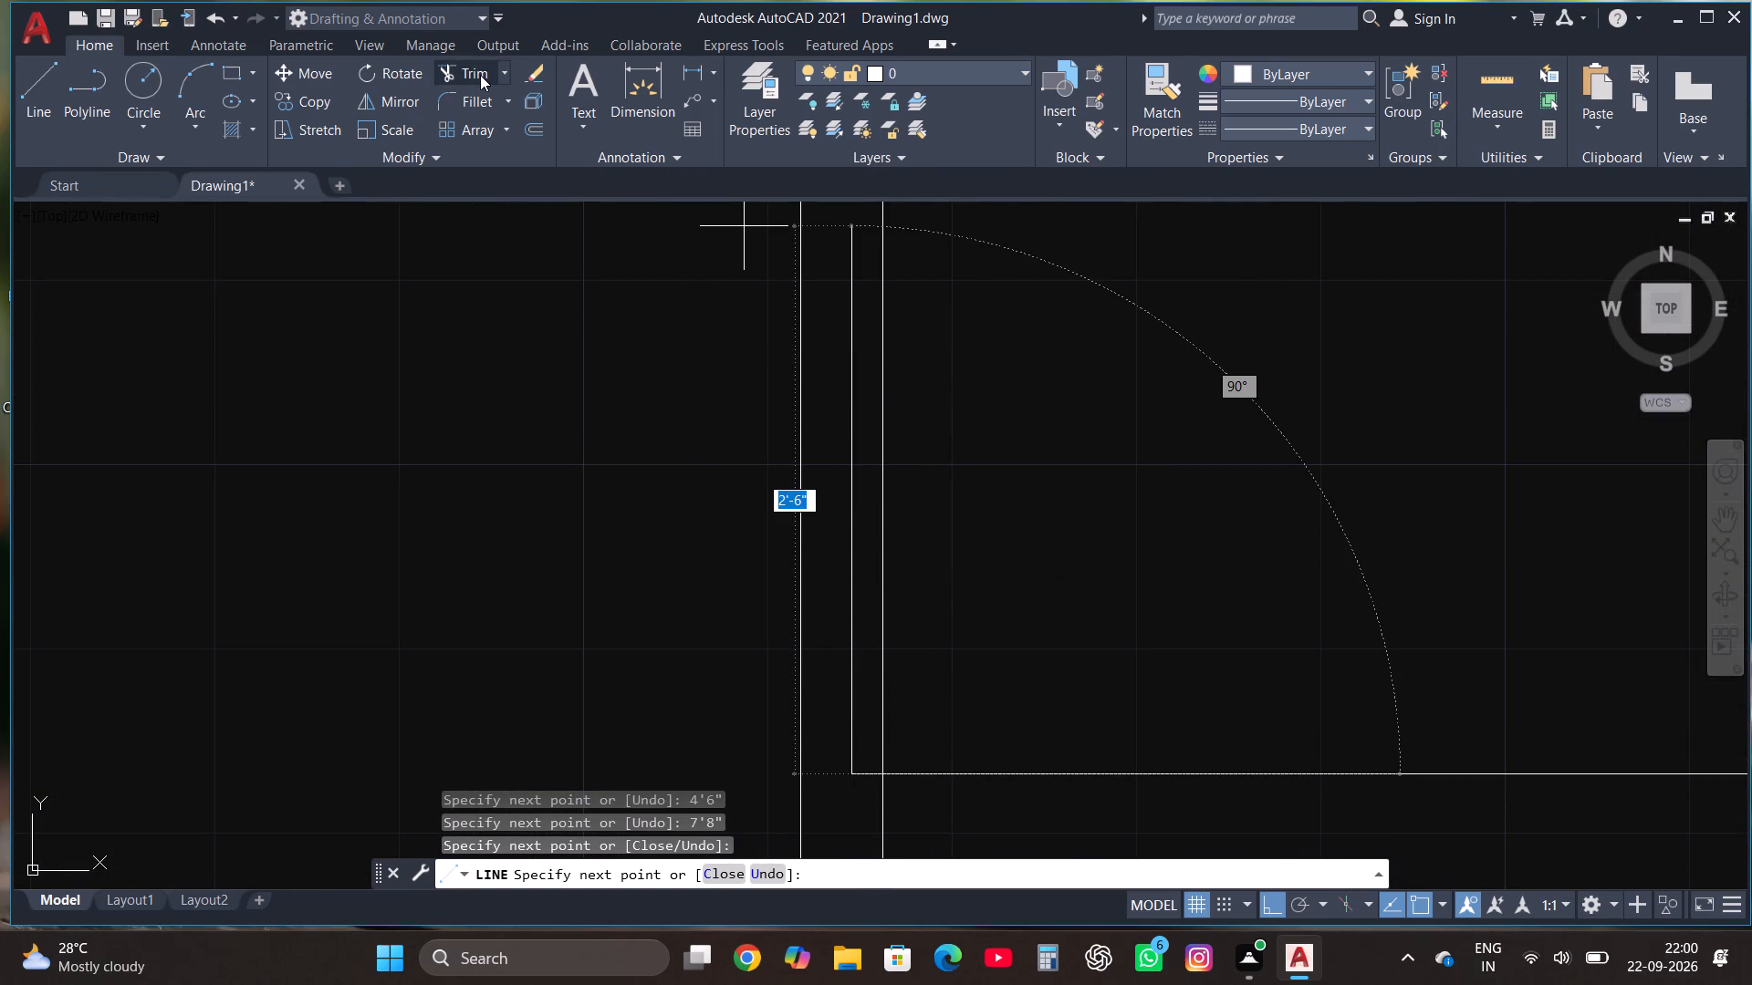
# Trim the part of the new horizontal line that extends into the partition wall.
pyautogui.click(480, 75)
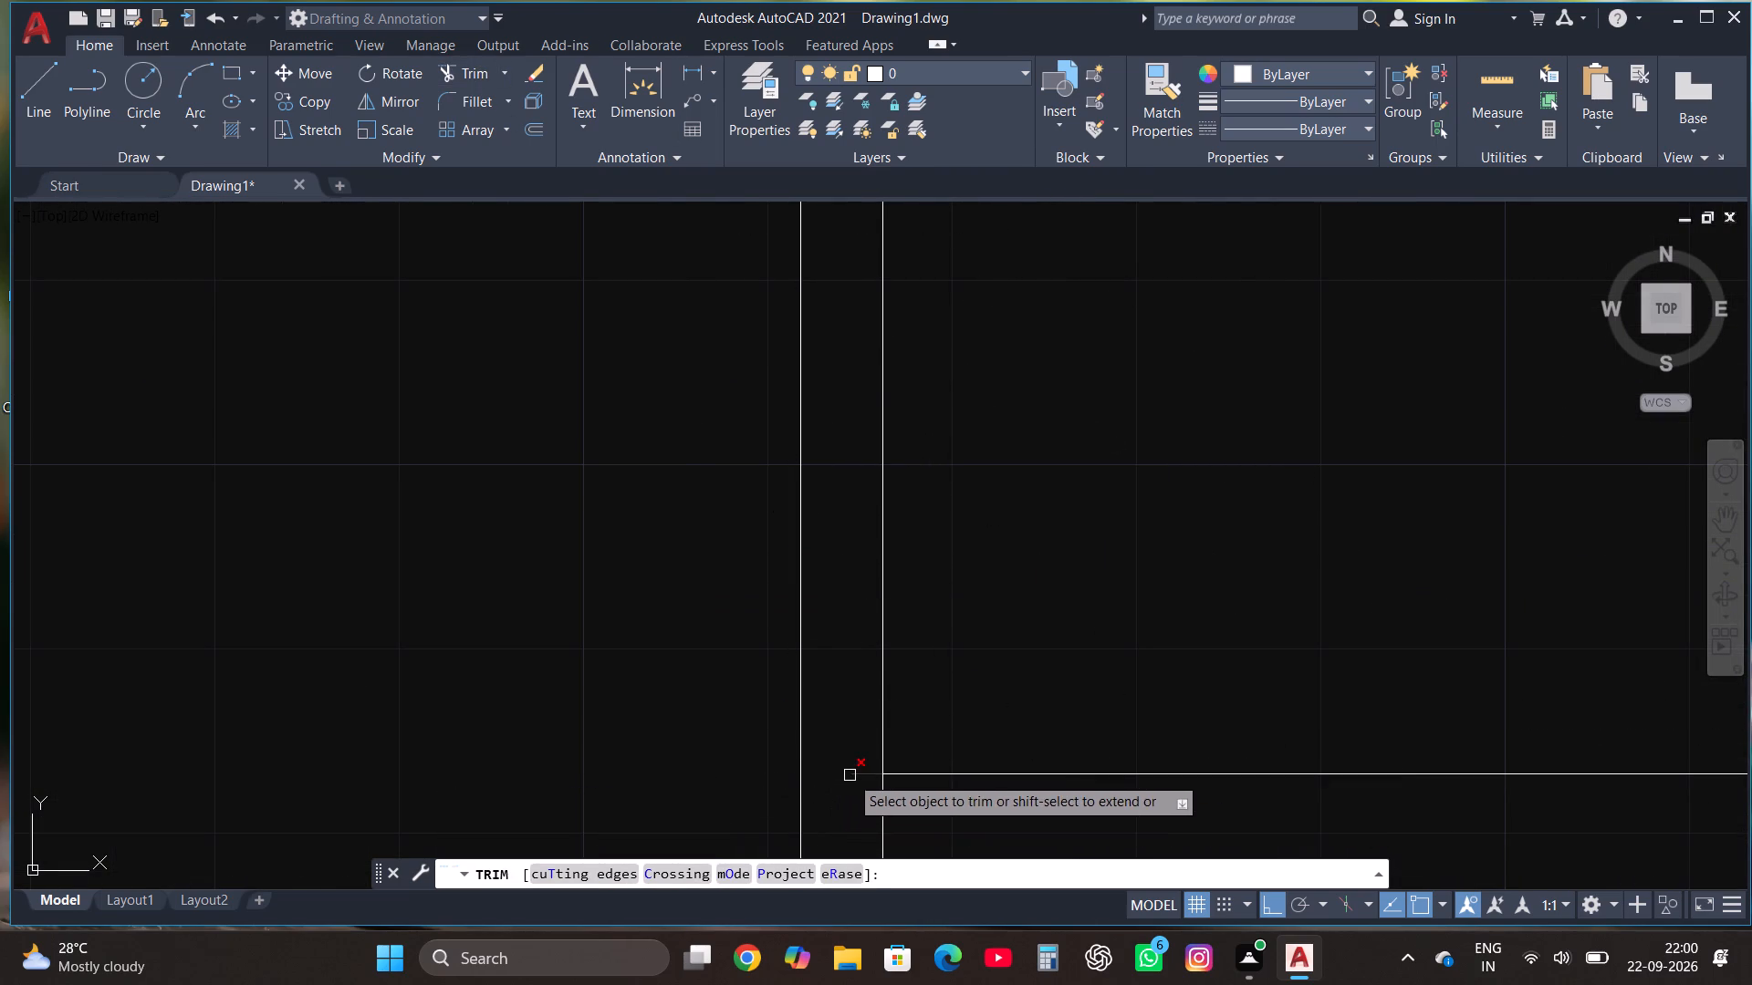
pyautogui.click(850, 775)
pyautogui.press('Escape')
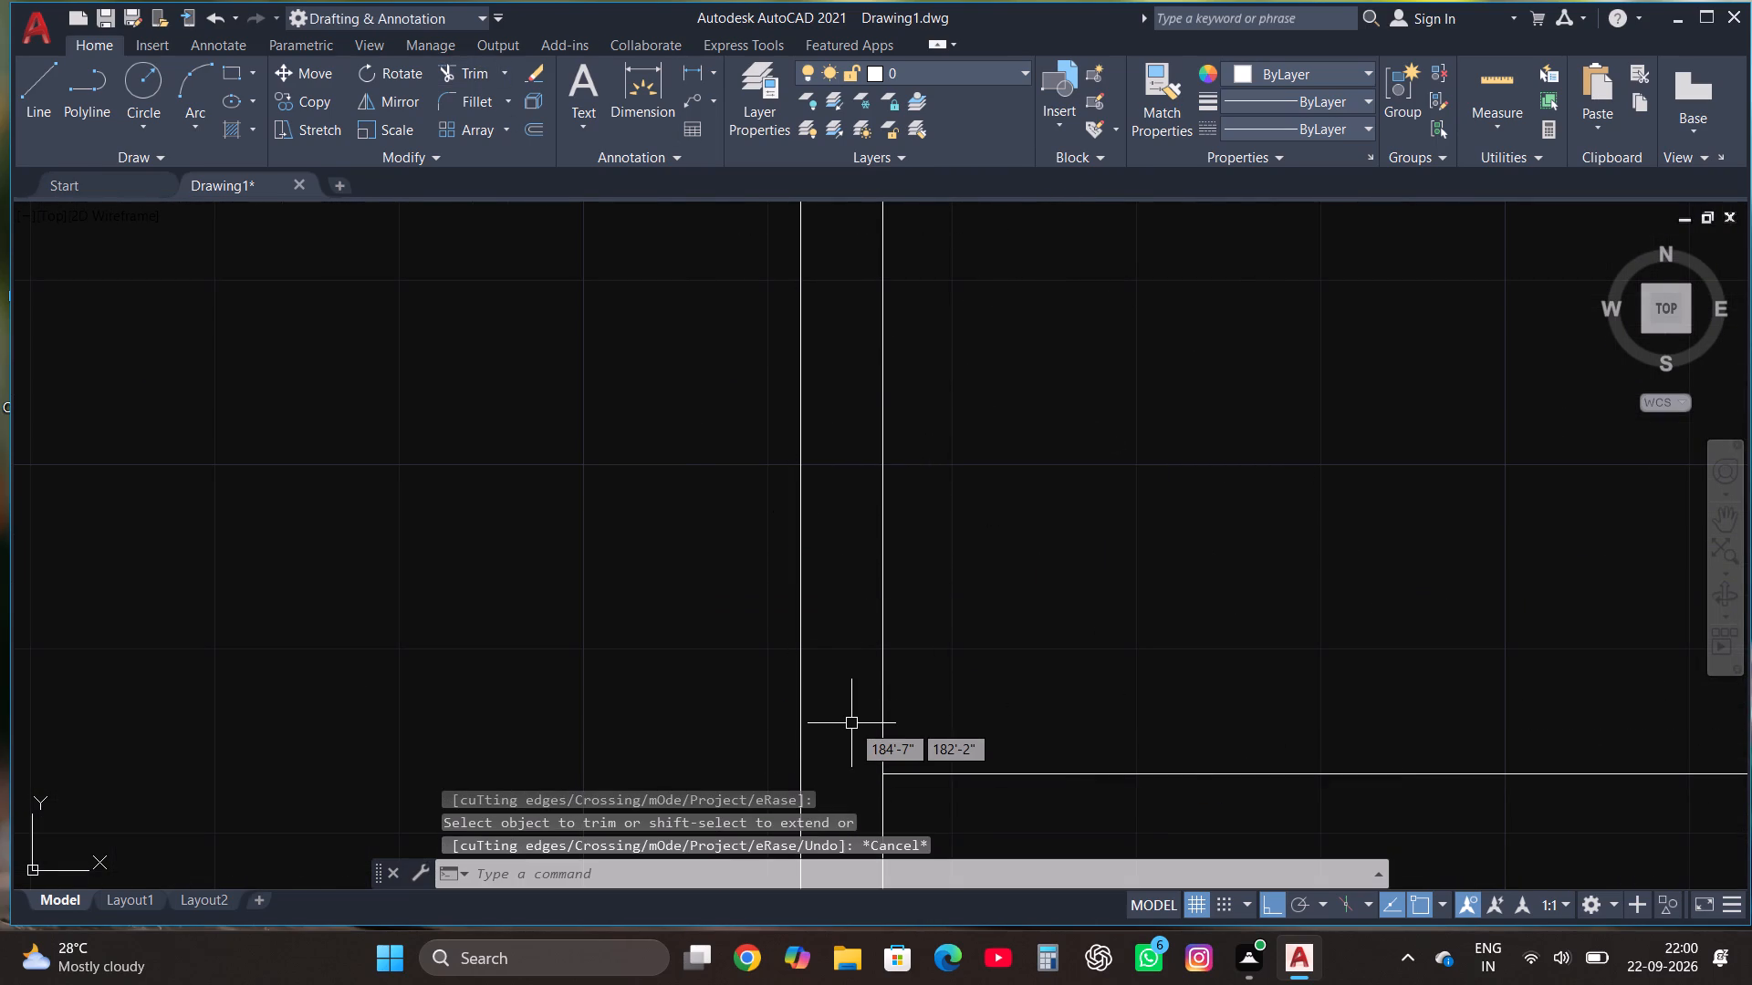
# Offset the 4'6" by 7'8" room's right and bottom lines outward by 4.5" to form partition walls.
pyautogui.scroll(-3, 857, 723)
pyautogui.scroll(-2, 857, 648)
pyautogui.scroll(2, 1057, 663)
pyautogui.click(1010, 727)
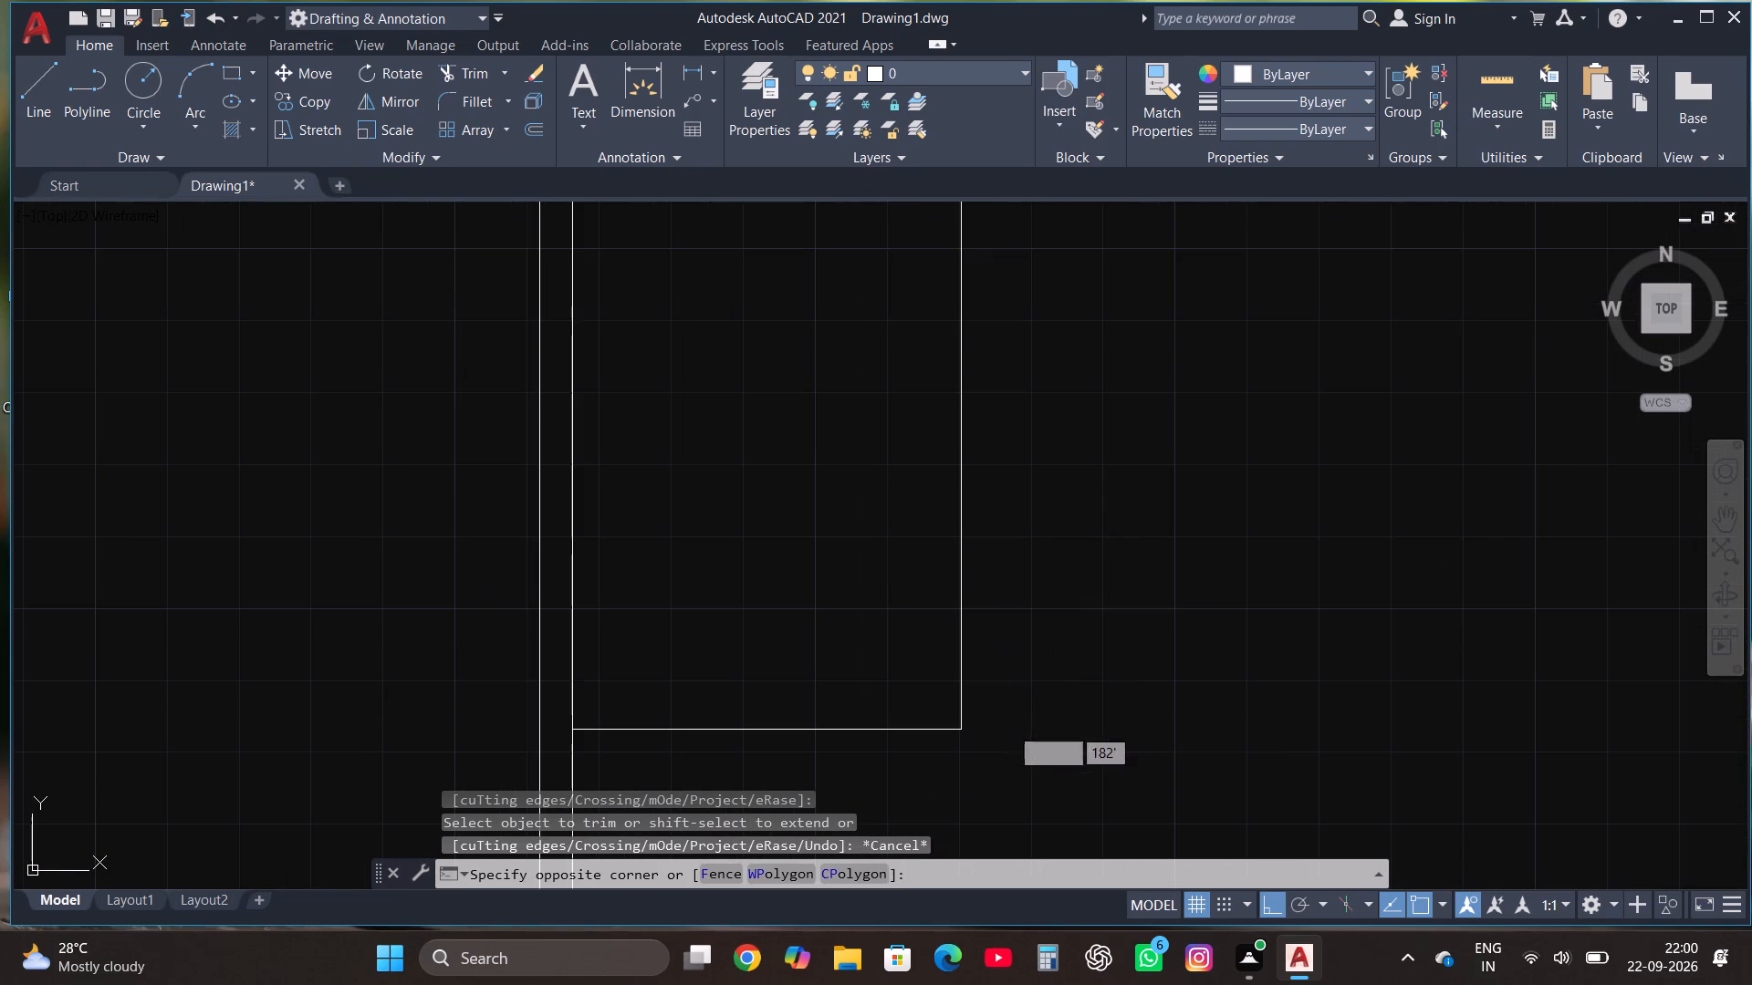
pyautogui.click(881, 567)
pyautogui.click(547, 122)
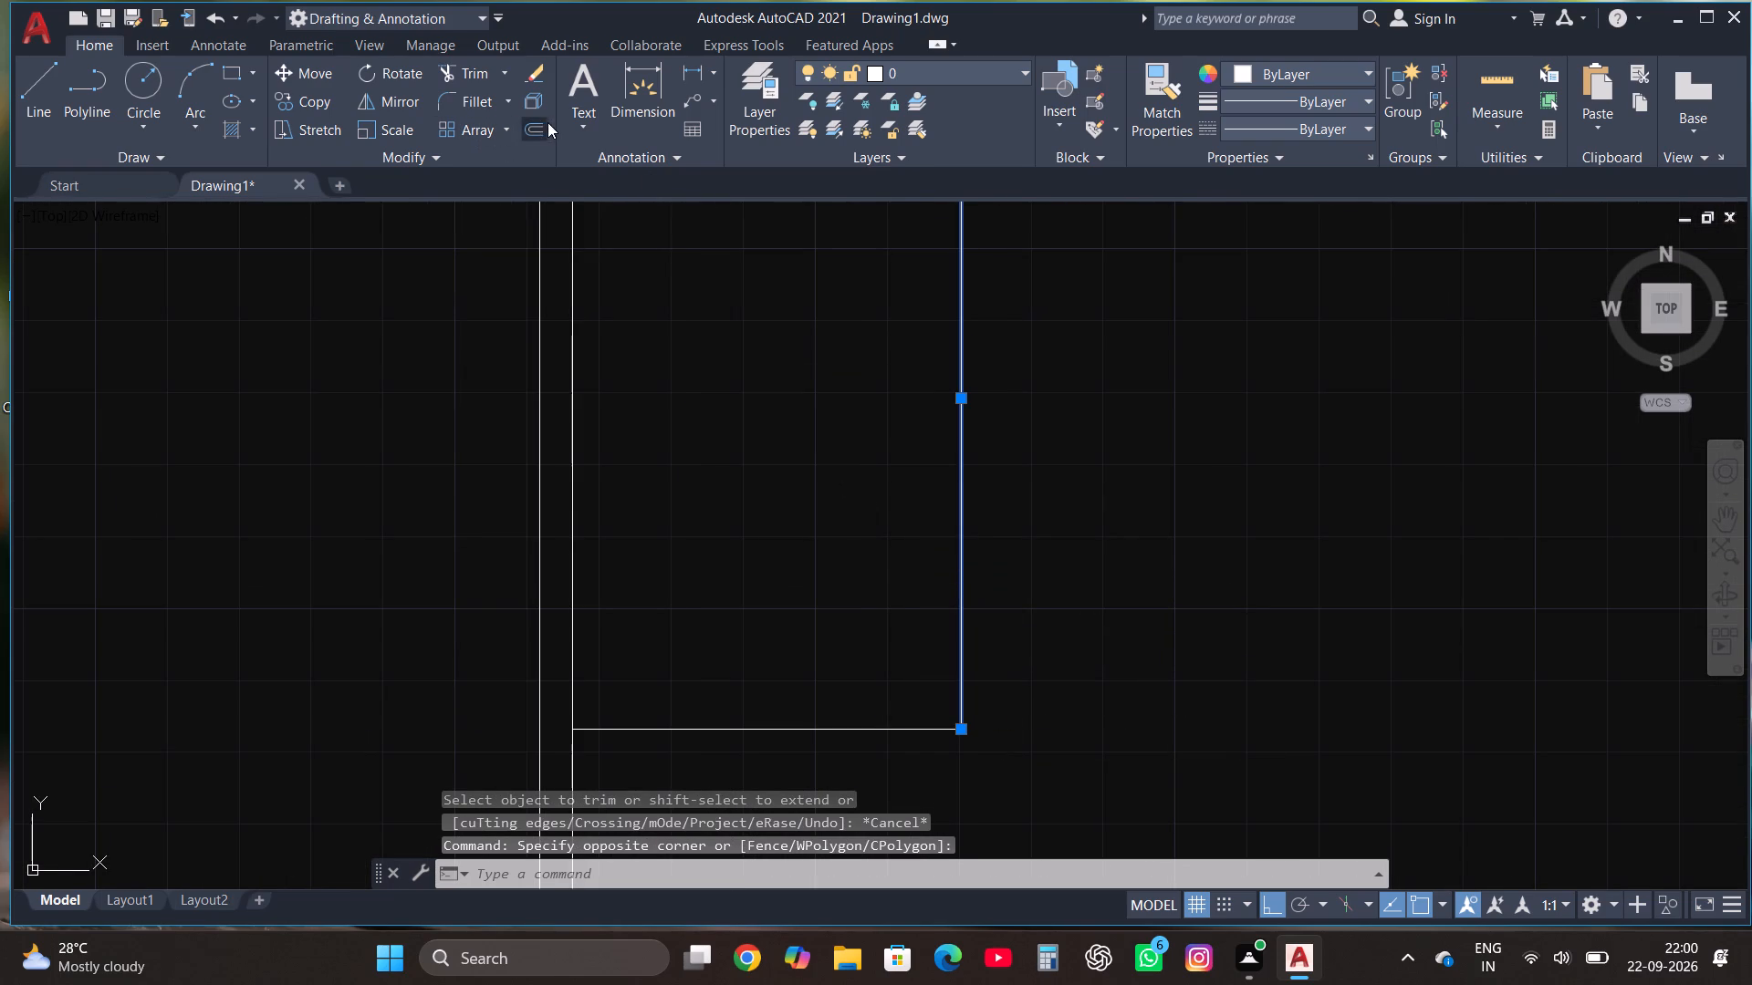
pyautogui.click(964, 482)
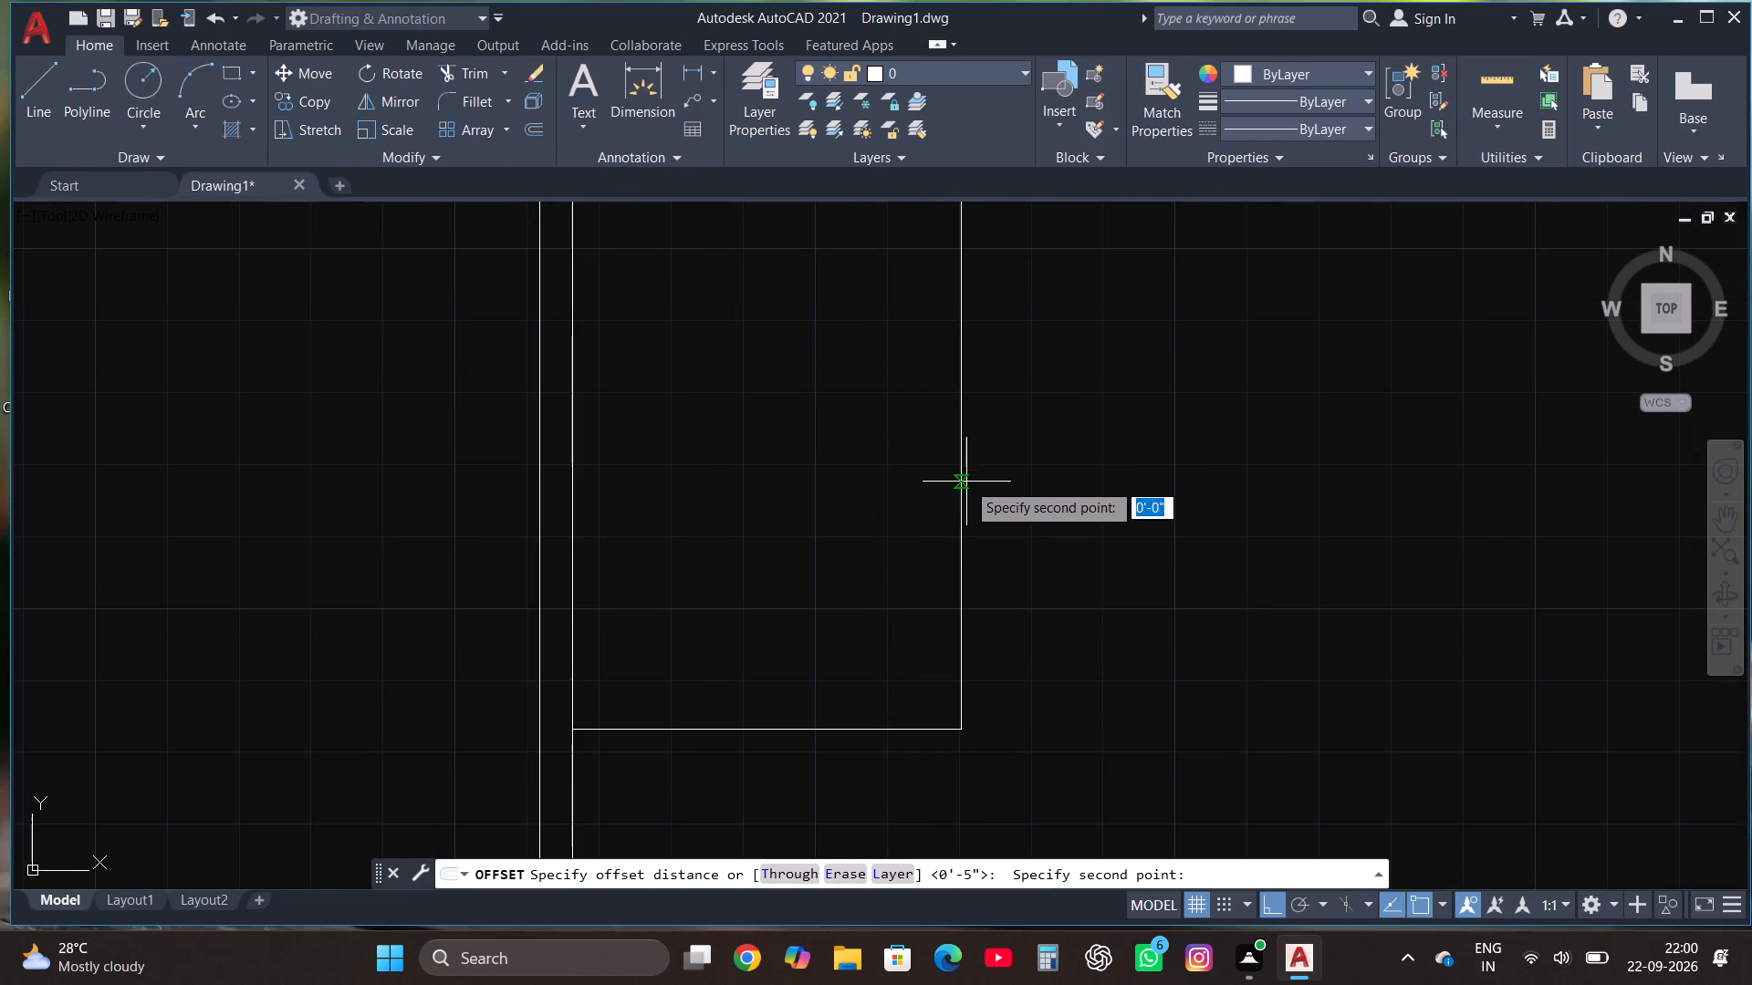
pyautogui.click(985, 486)
pyautogui.write('4.5"')
pyautogui.press('Return')
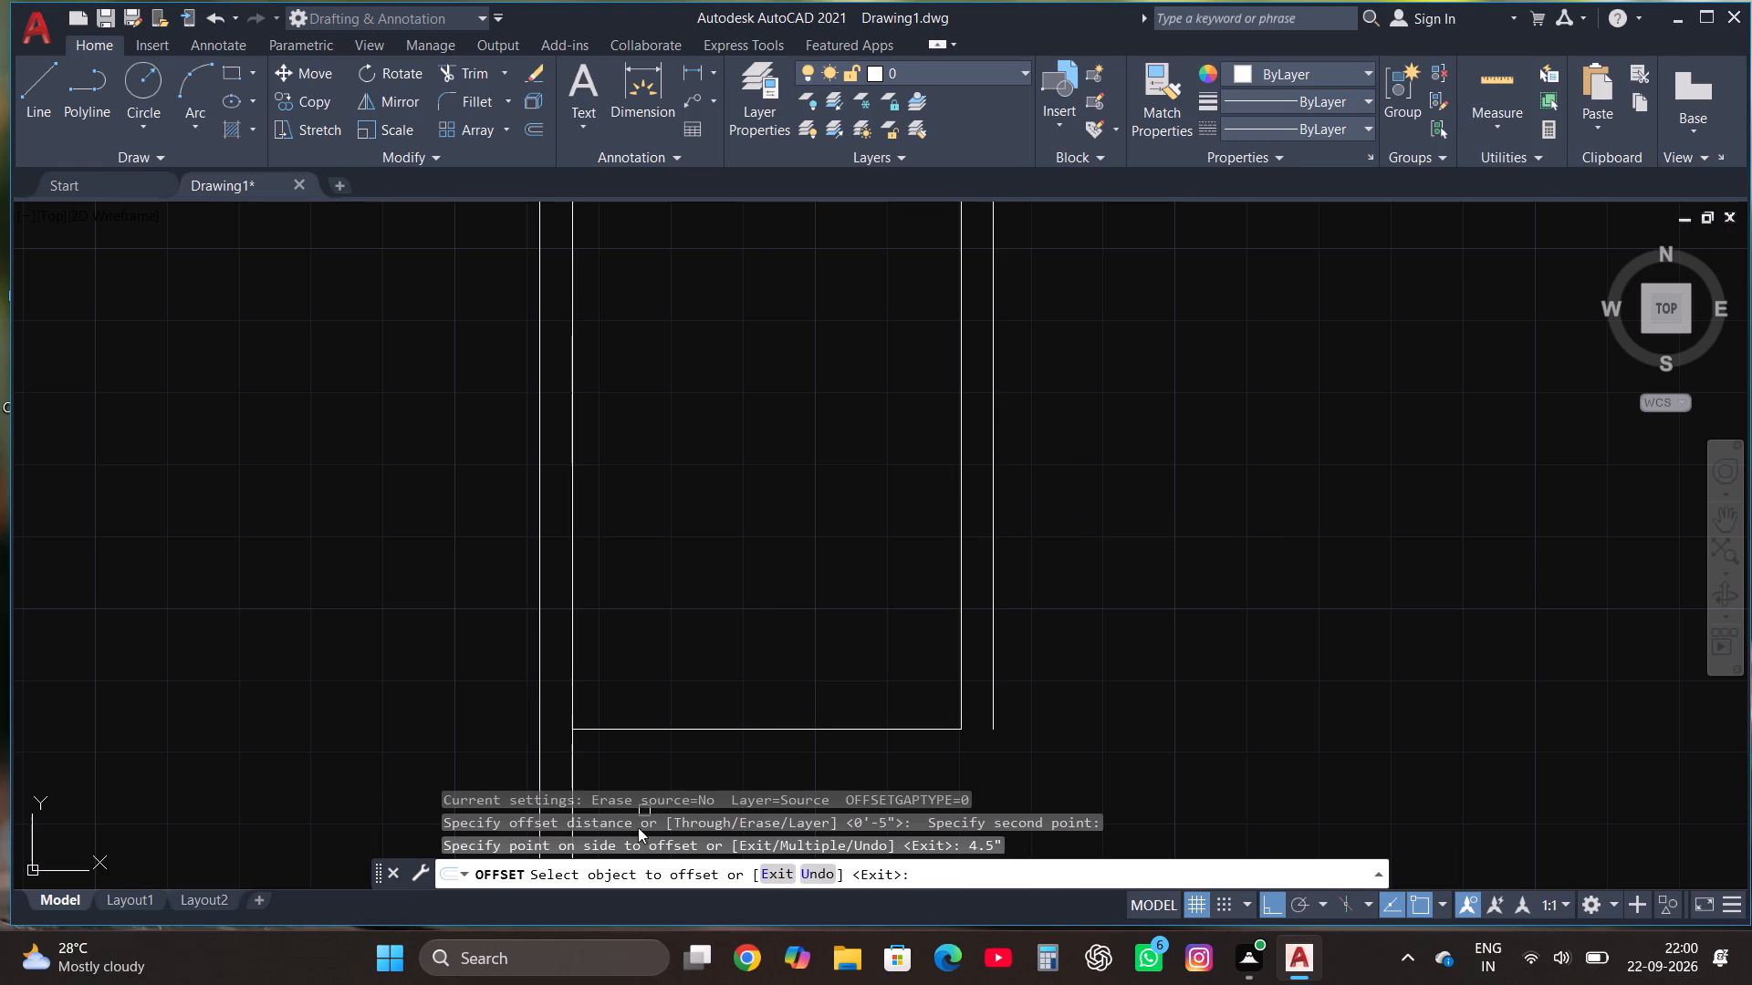
pyautogui.click(740, 727)
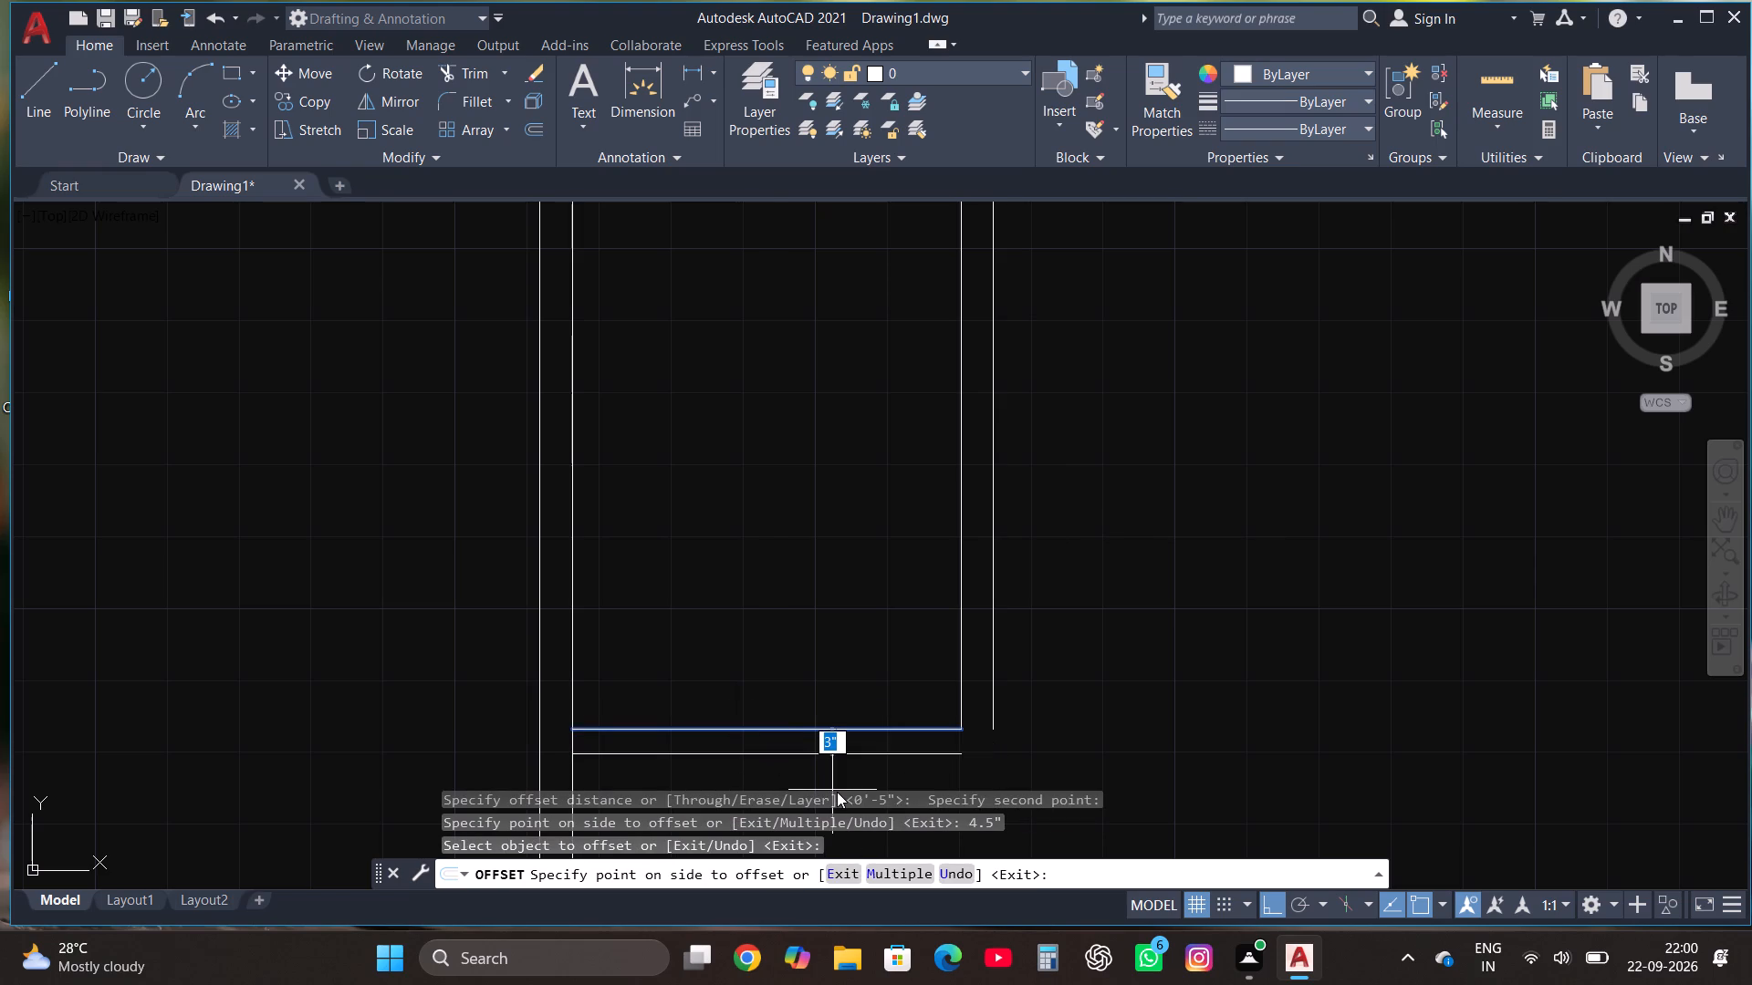
pyautogui.write('4.5"')
pyautogui.press('Return')
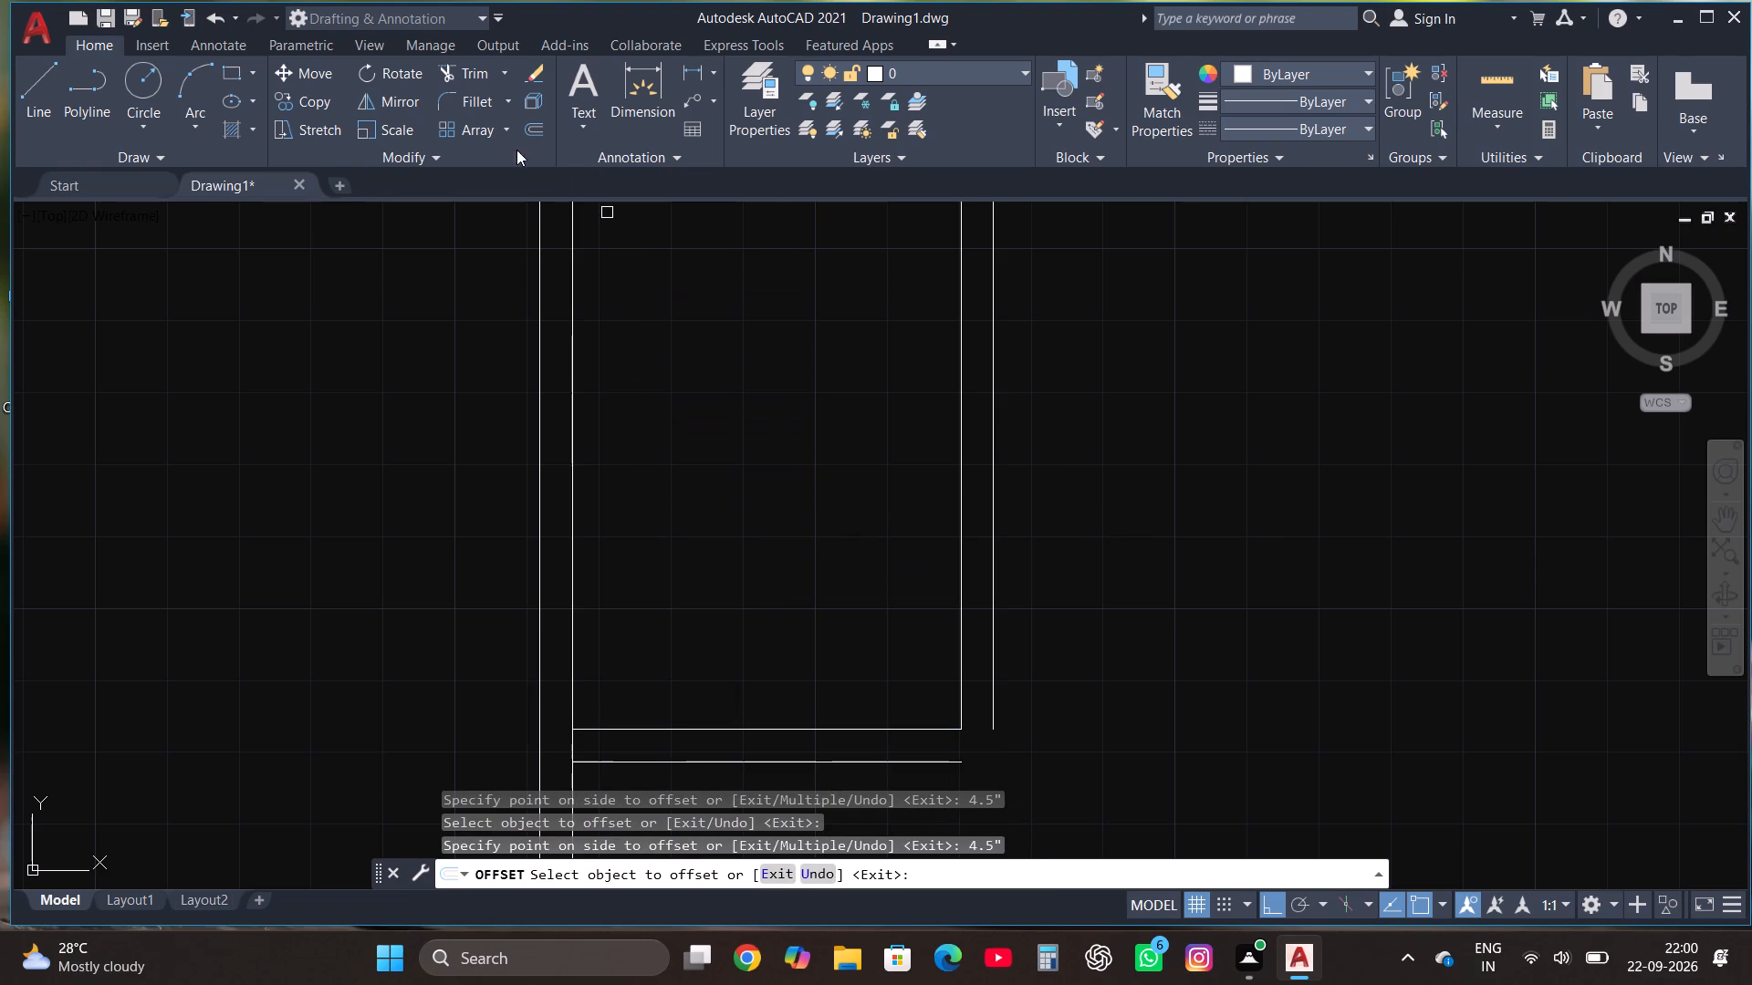
# Fillet the two new outer partition lines so they meet at the small room's bottom-right corner.
pyautogui.click(478, 109)
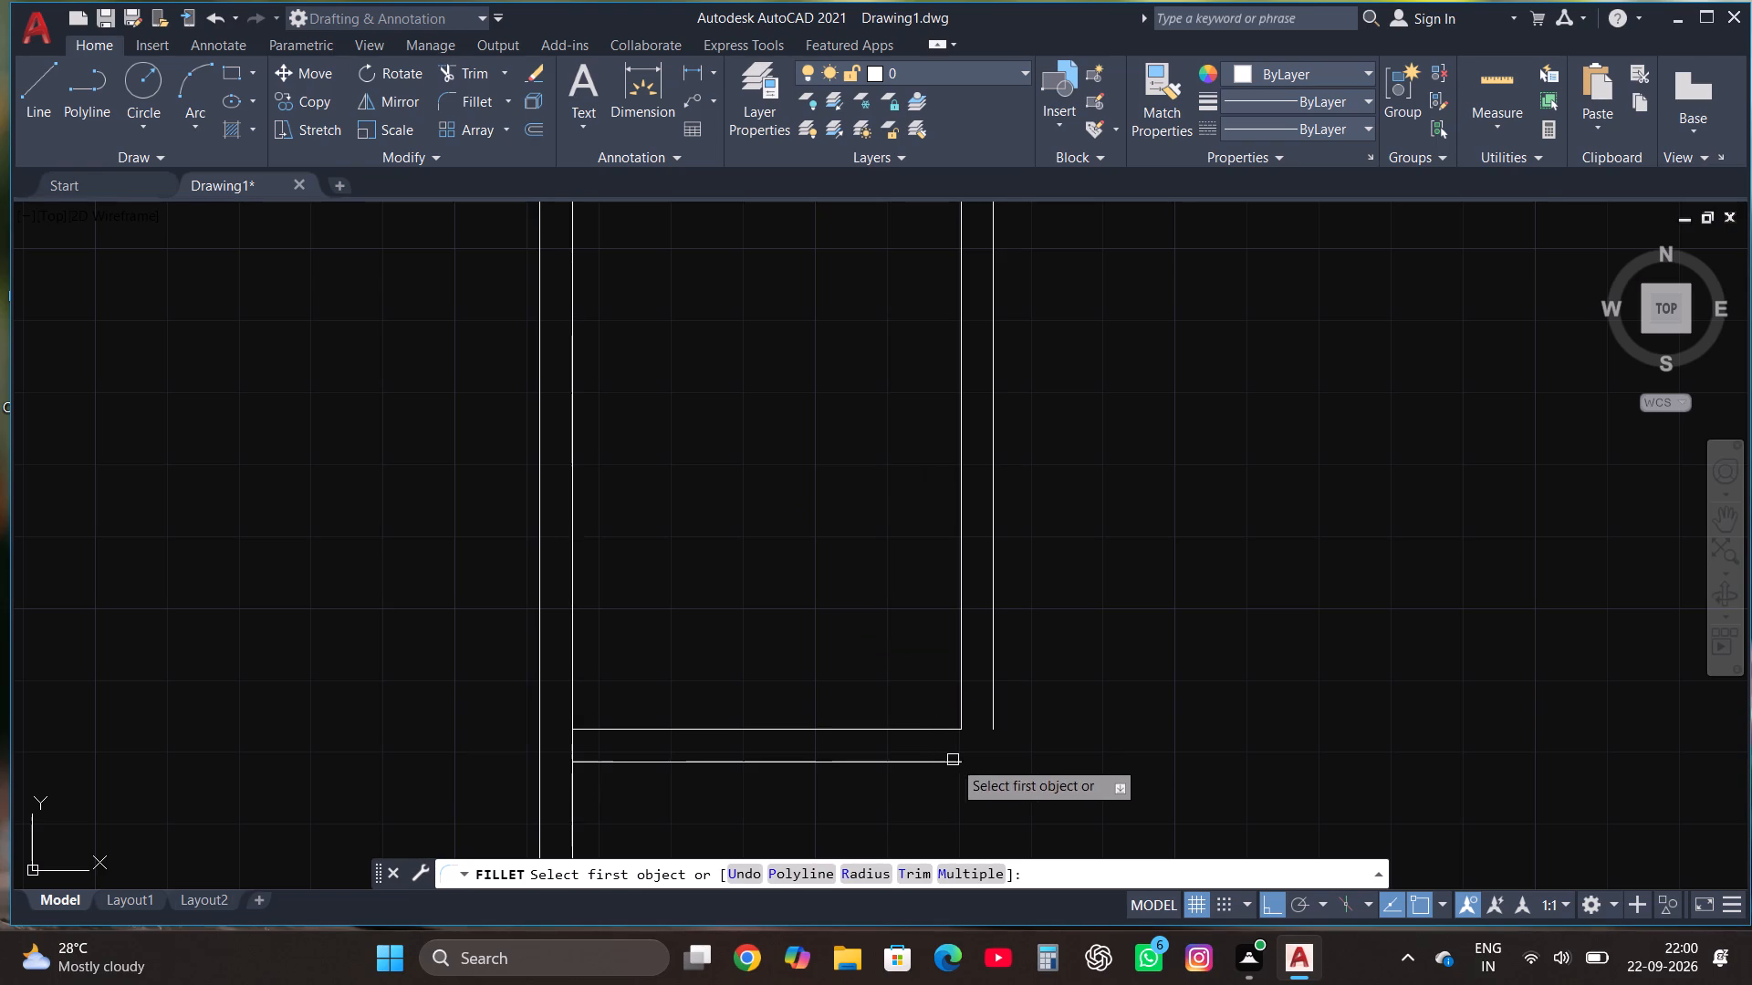
pyautogui.click(956, 762)
pyautogui.click(995, 673)
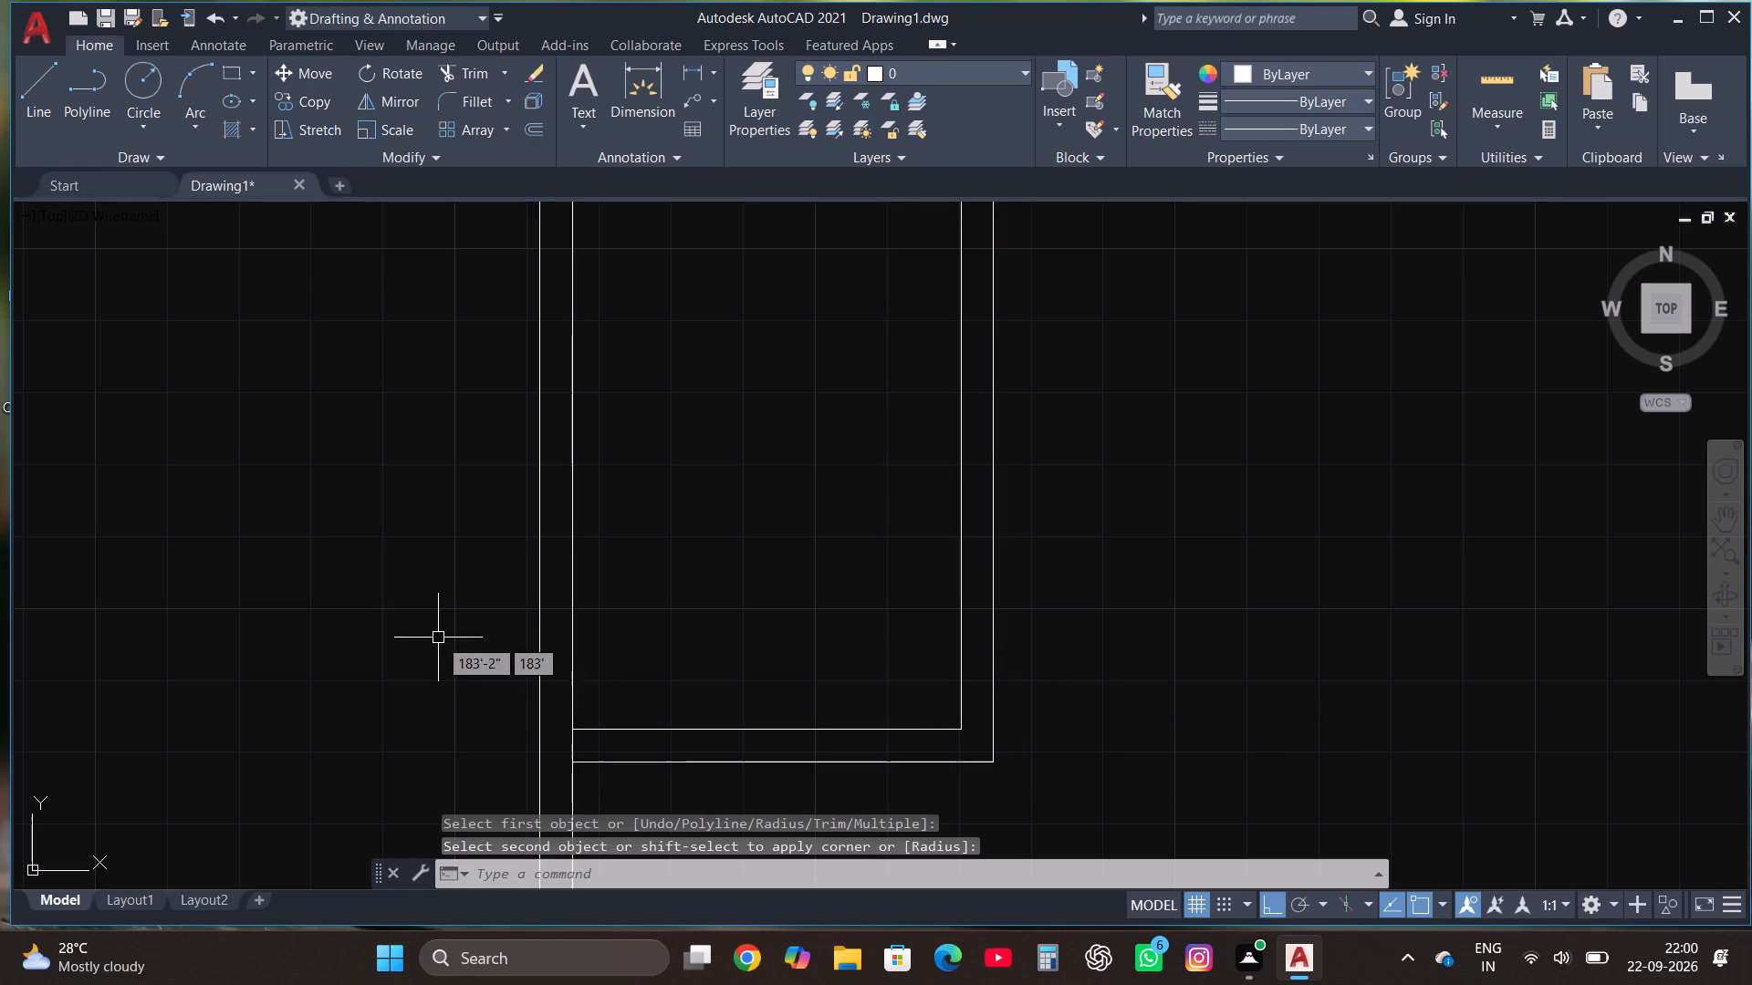
# Draw lines from the small room's outer partition top end: 10' right, 12' down, 10' left, and up to the partition's outer corner.
pyautogui.scroll(-5, 438, 637)
pyautogui.scroll(4, 549, 545)
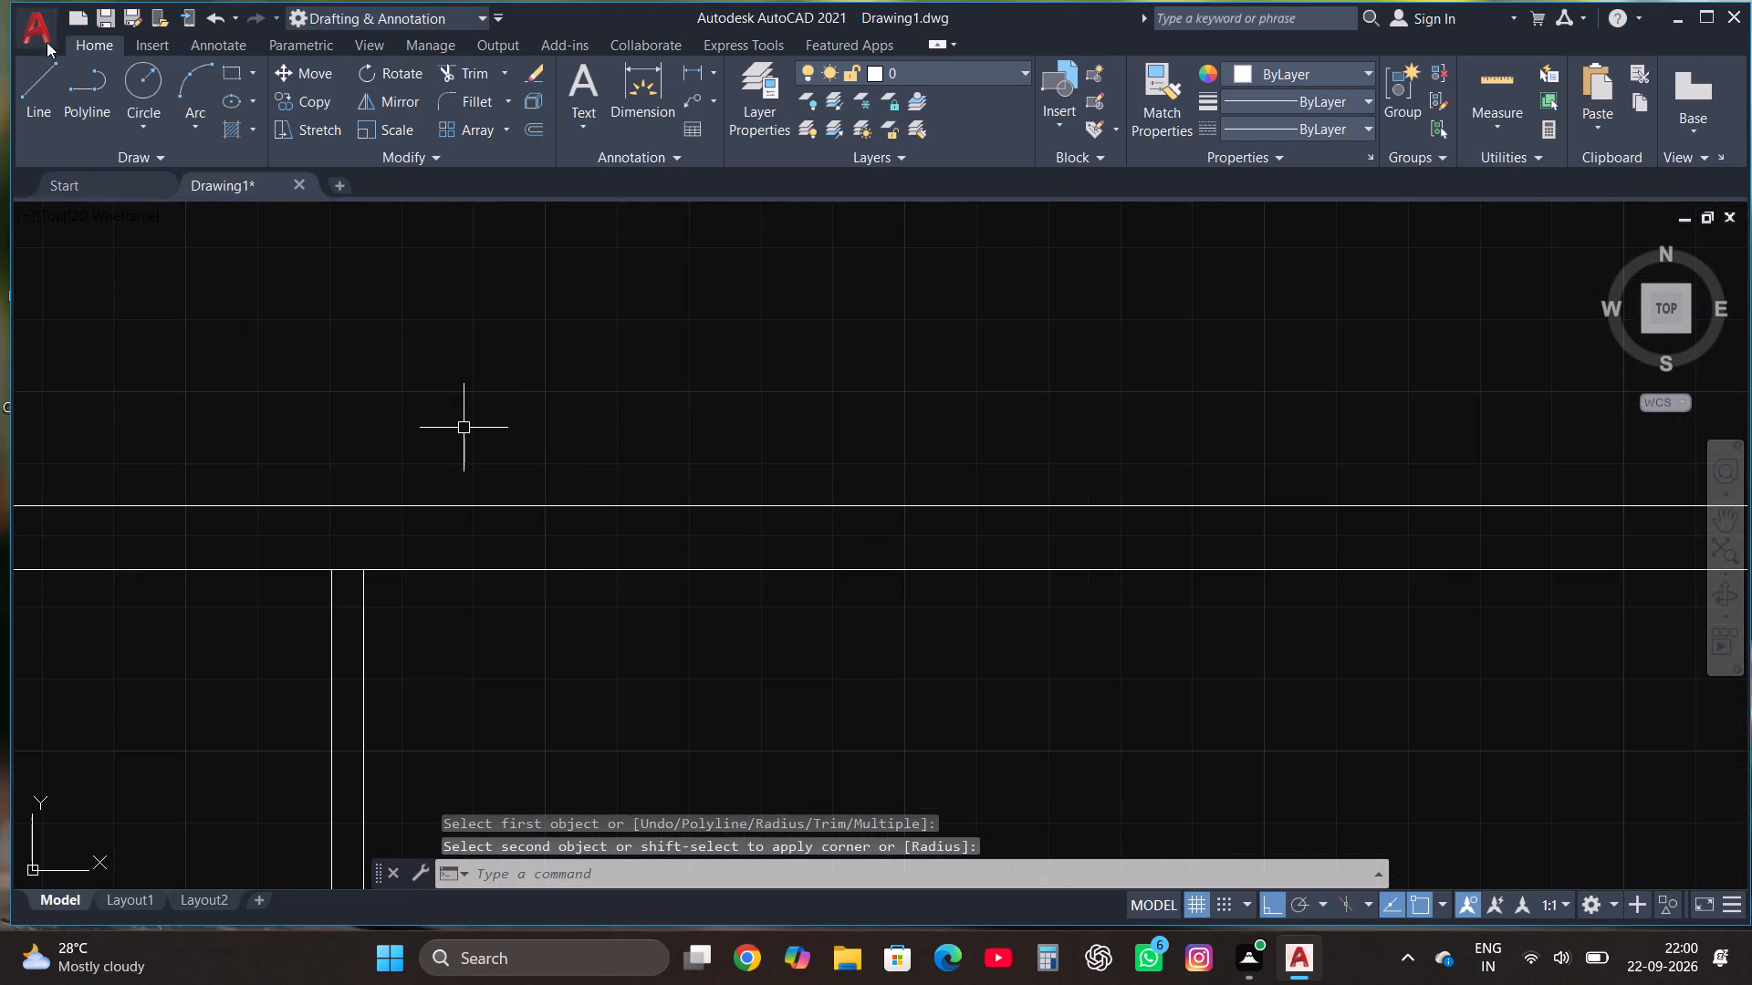
pyautogui.click(42, 73)
pyautogui.scroll(-2, 600, 397)
pyautogui.scroll(2, 506, 459)
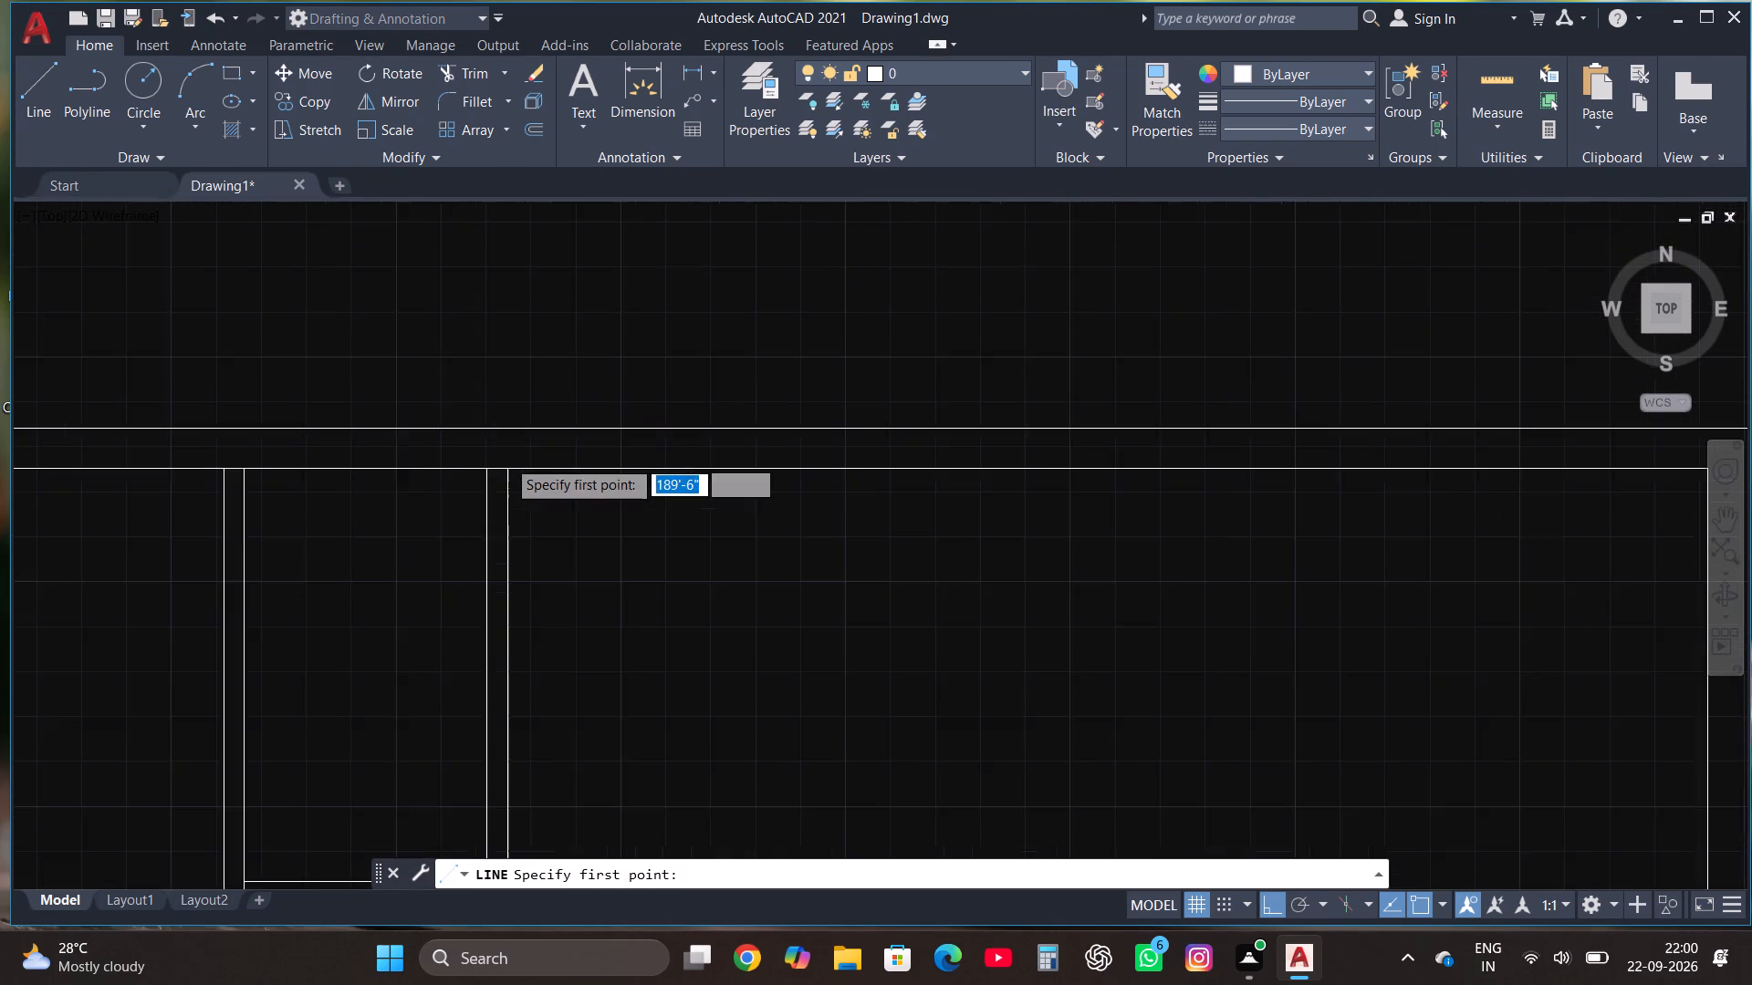
pyautogui.scroll(1, 506, 459)
pyautogui.click(505, 482)
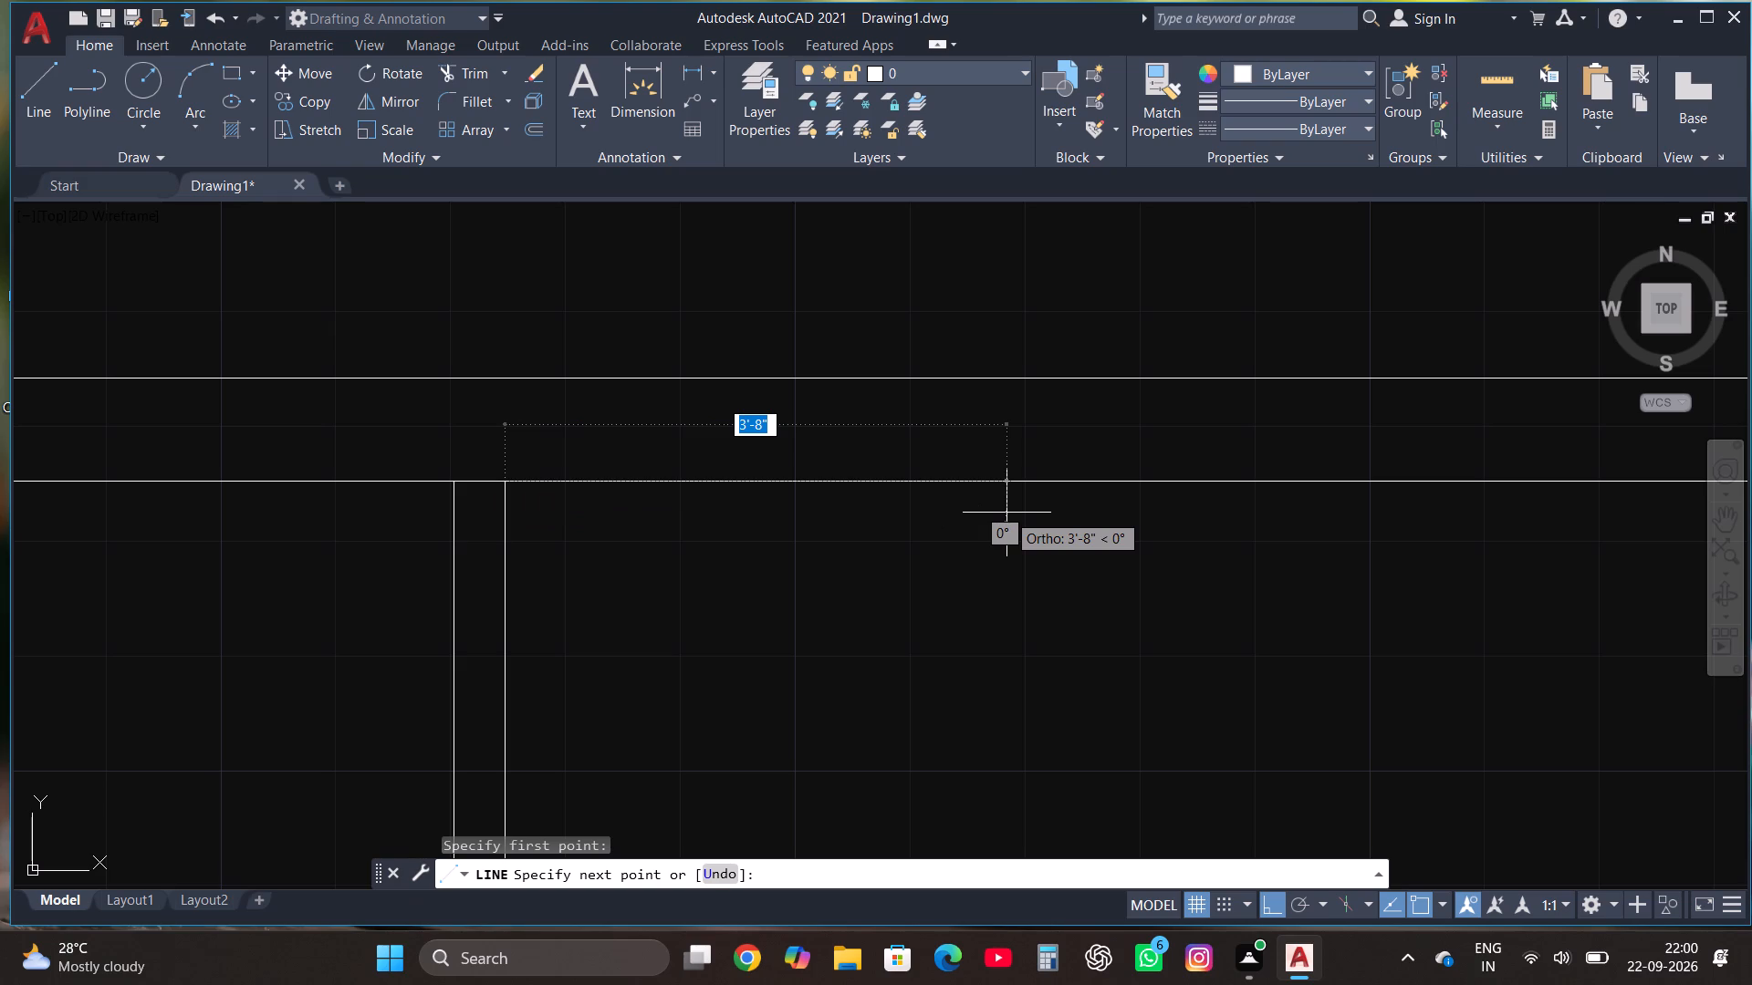
pyautogui.write("10'")
pyautogui.press('Return')
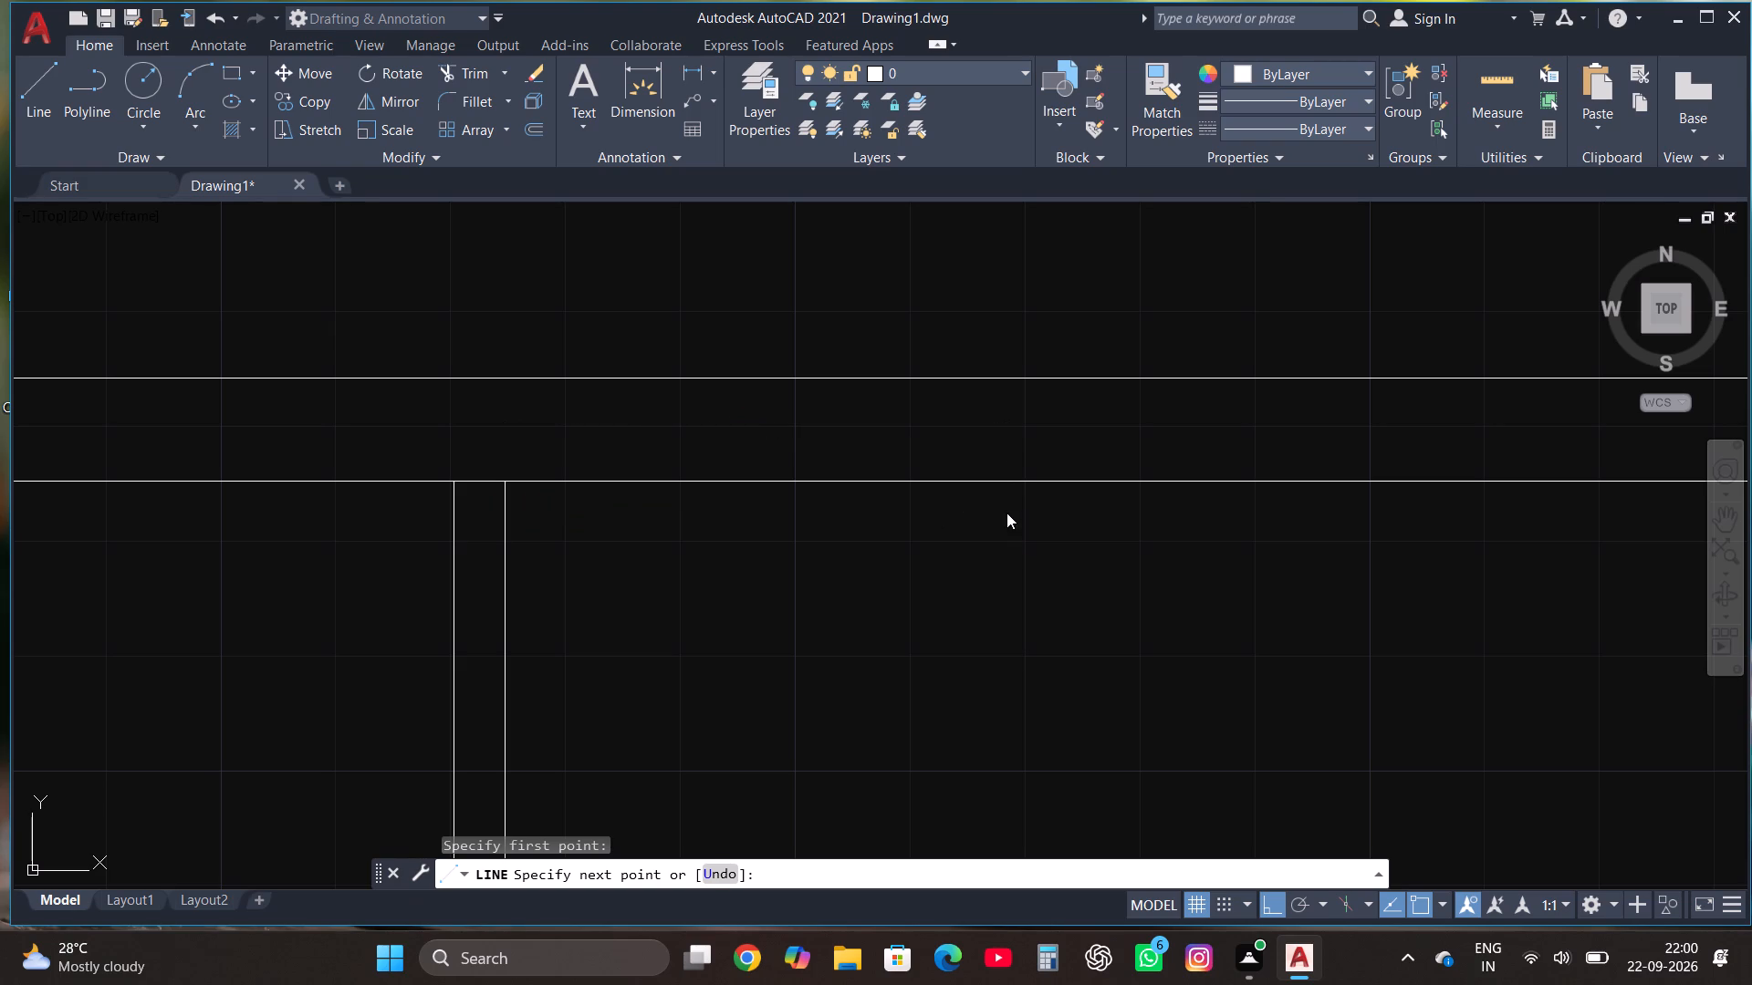
pyautogui.scroll(-3, 733, 516)
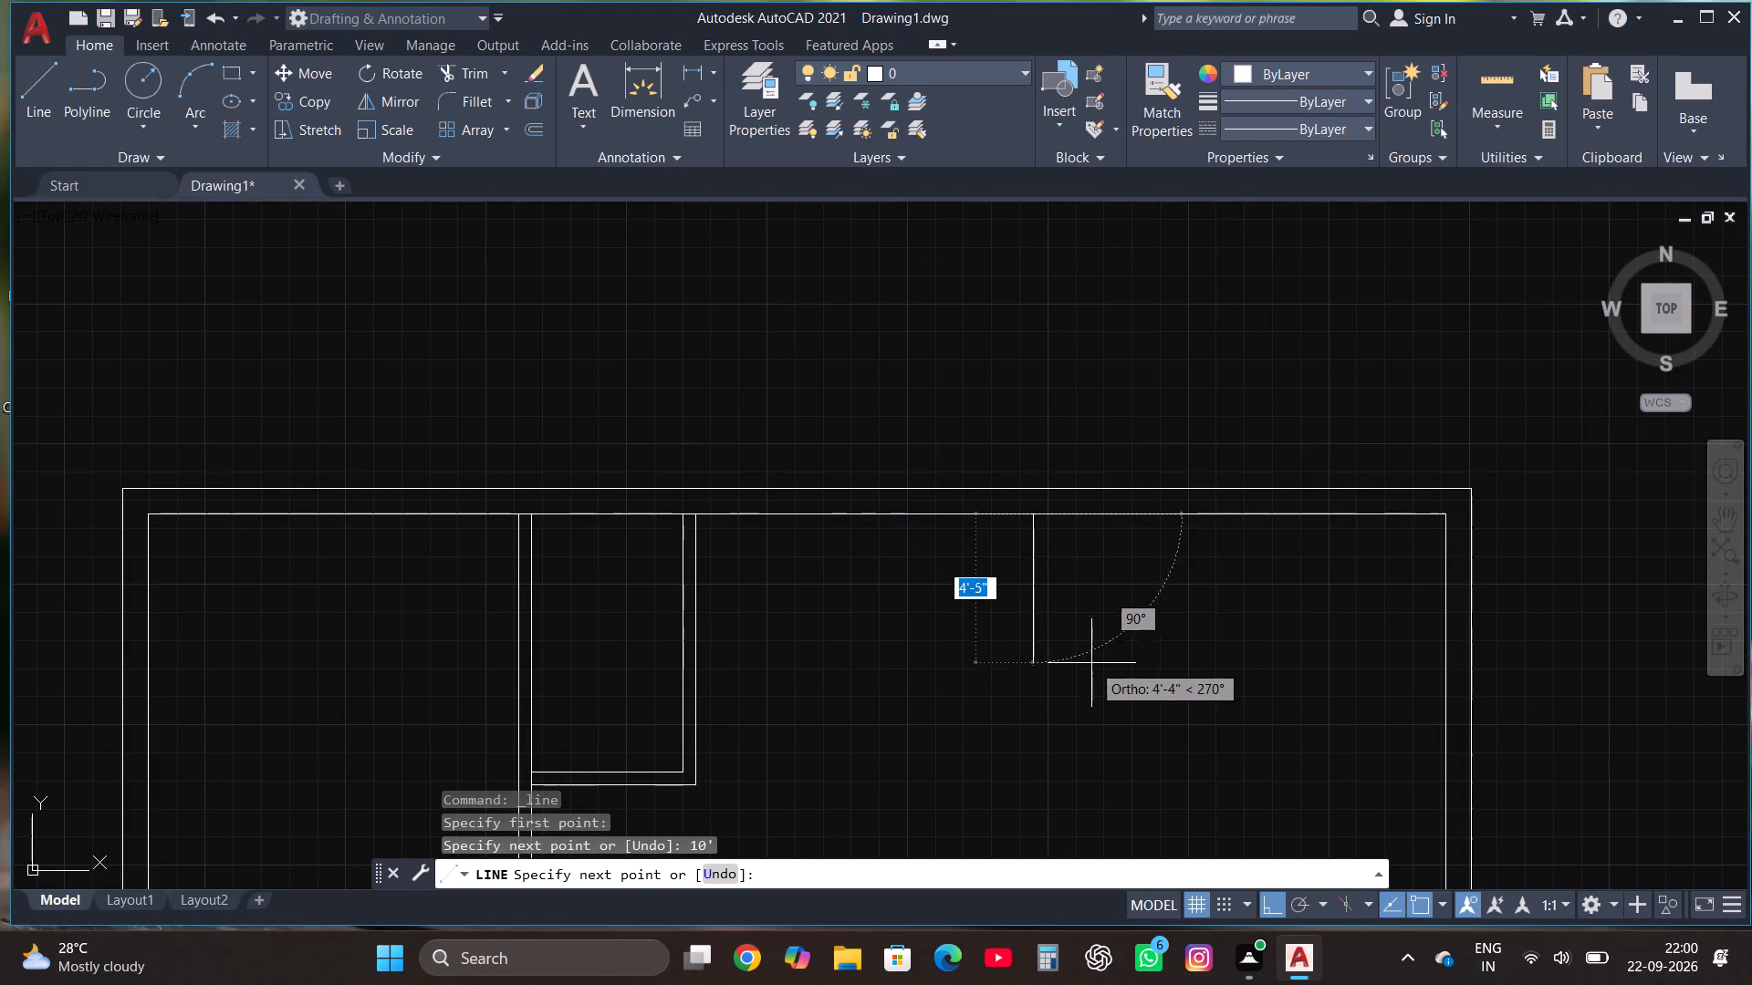
pyautogui.write("12'")
pyautogui.press('Return')
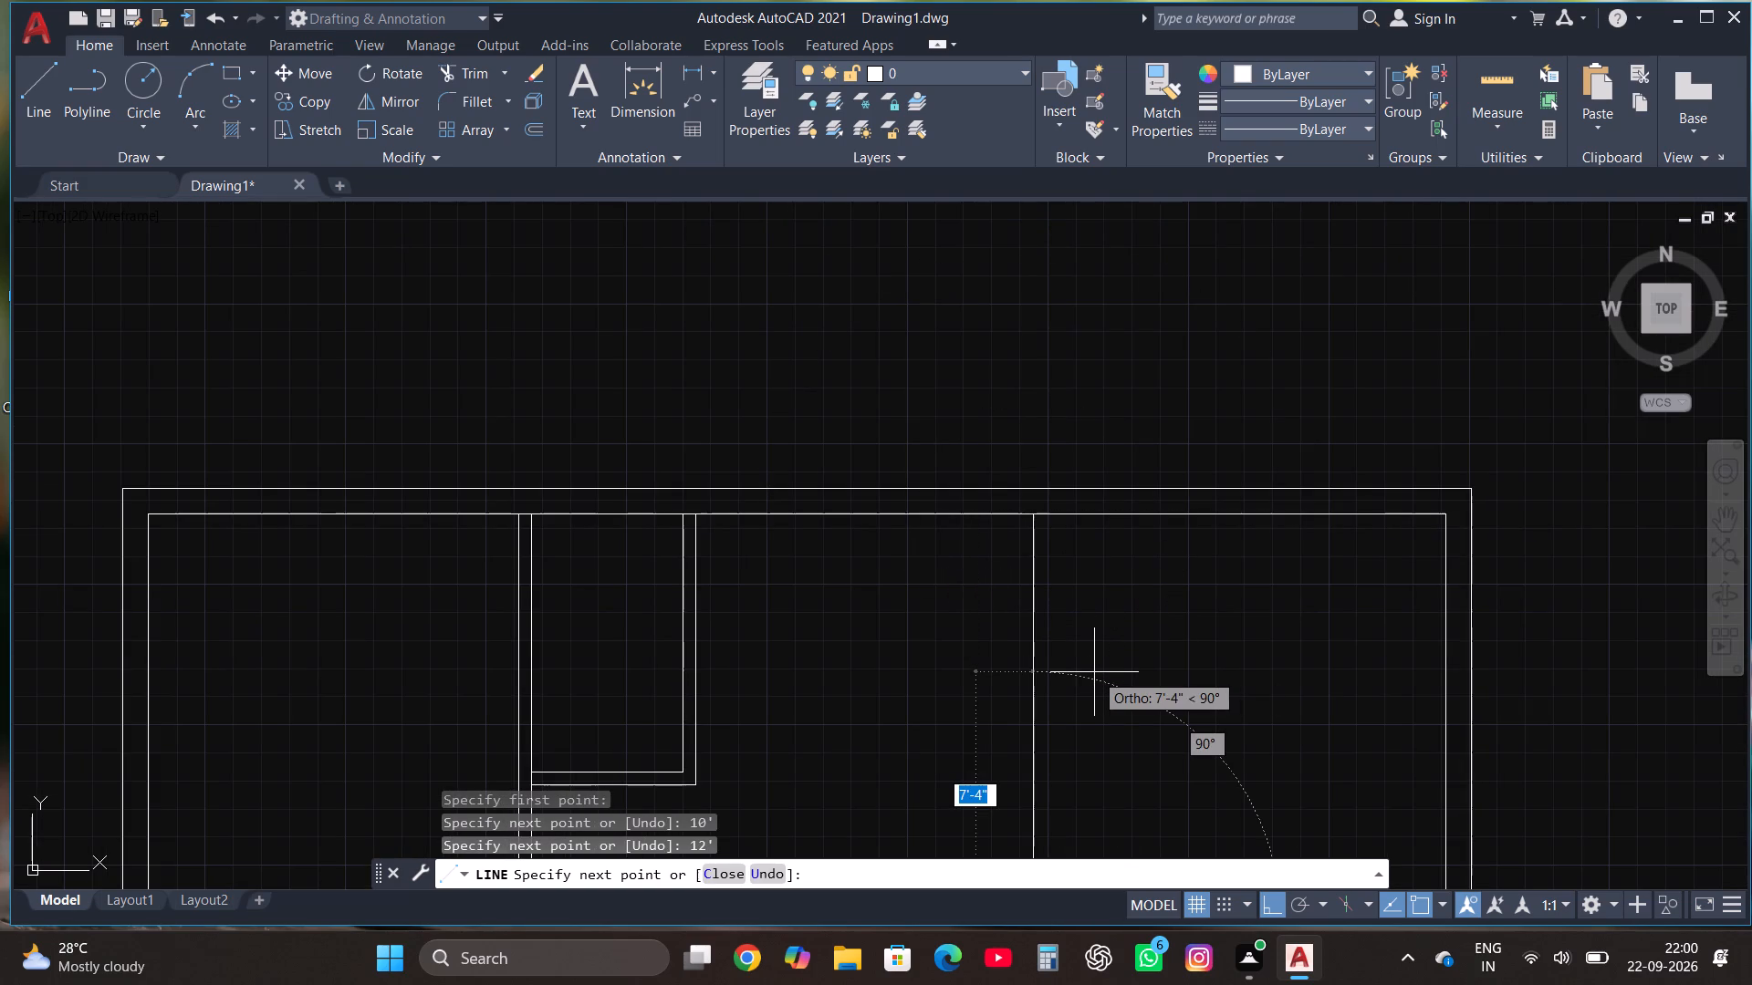
pyautogui.scroll(-2, 1090, 653)
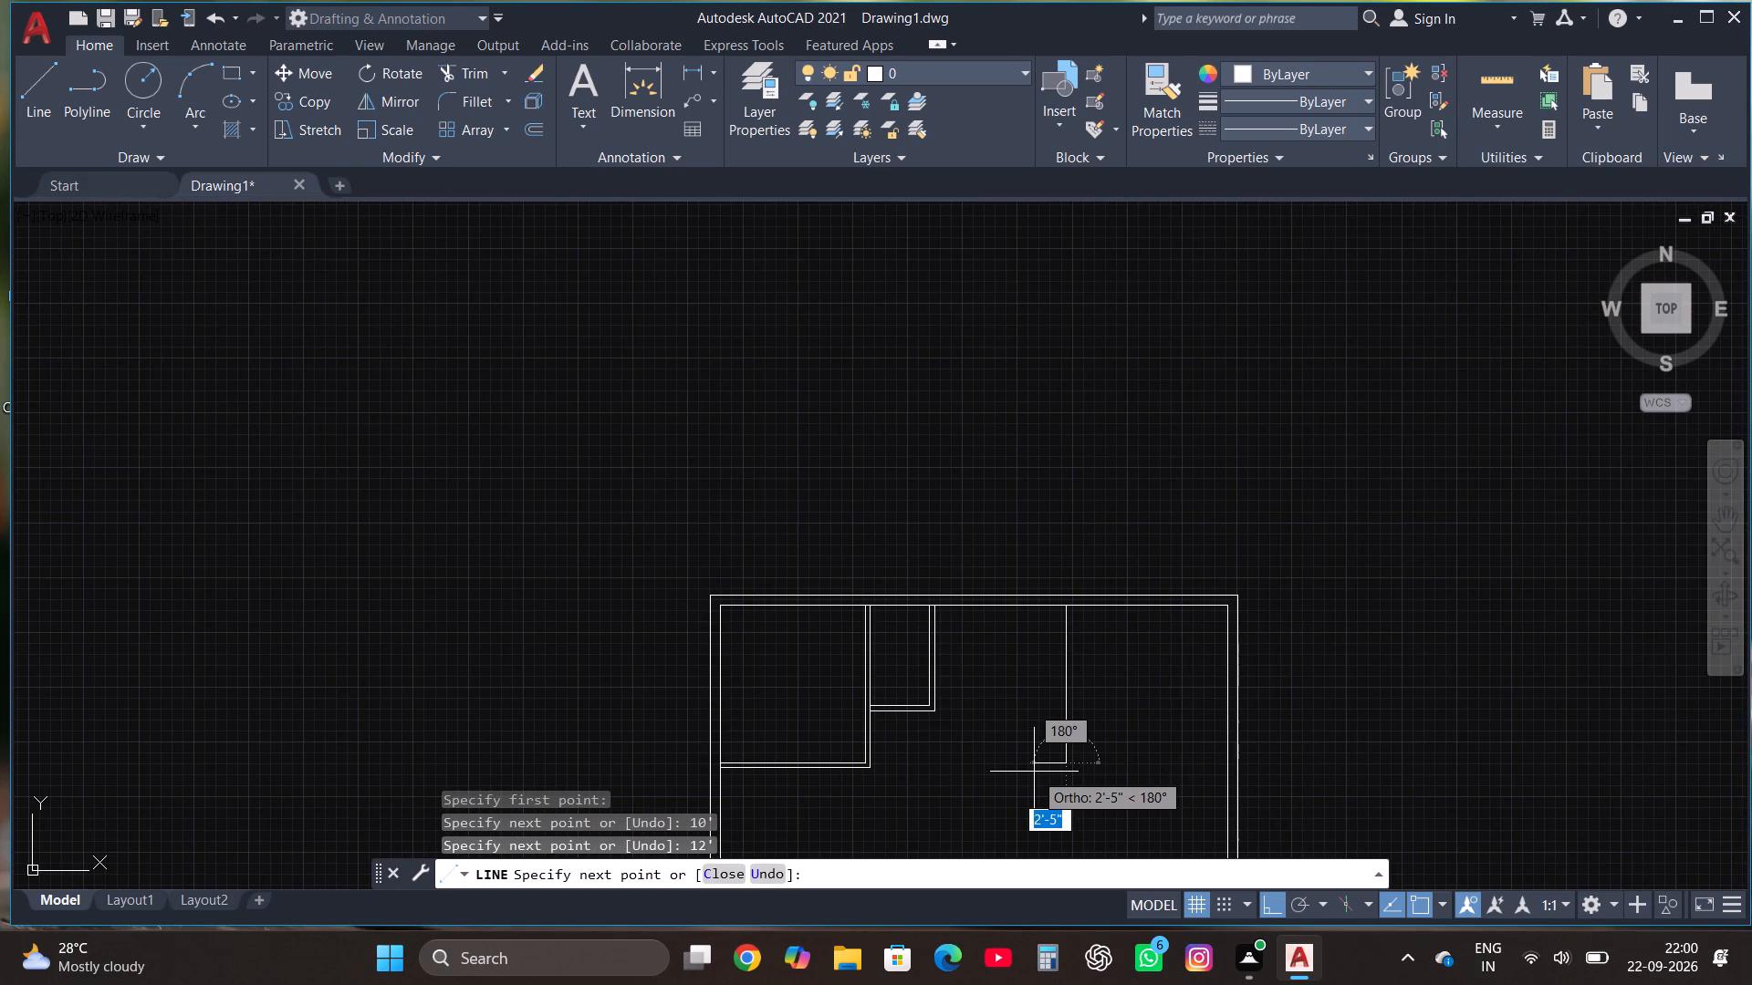
pyautogui.write("10'")
pyautogui.press('Return')
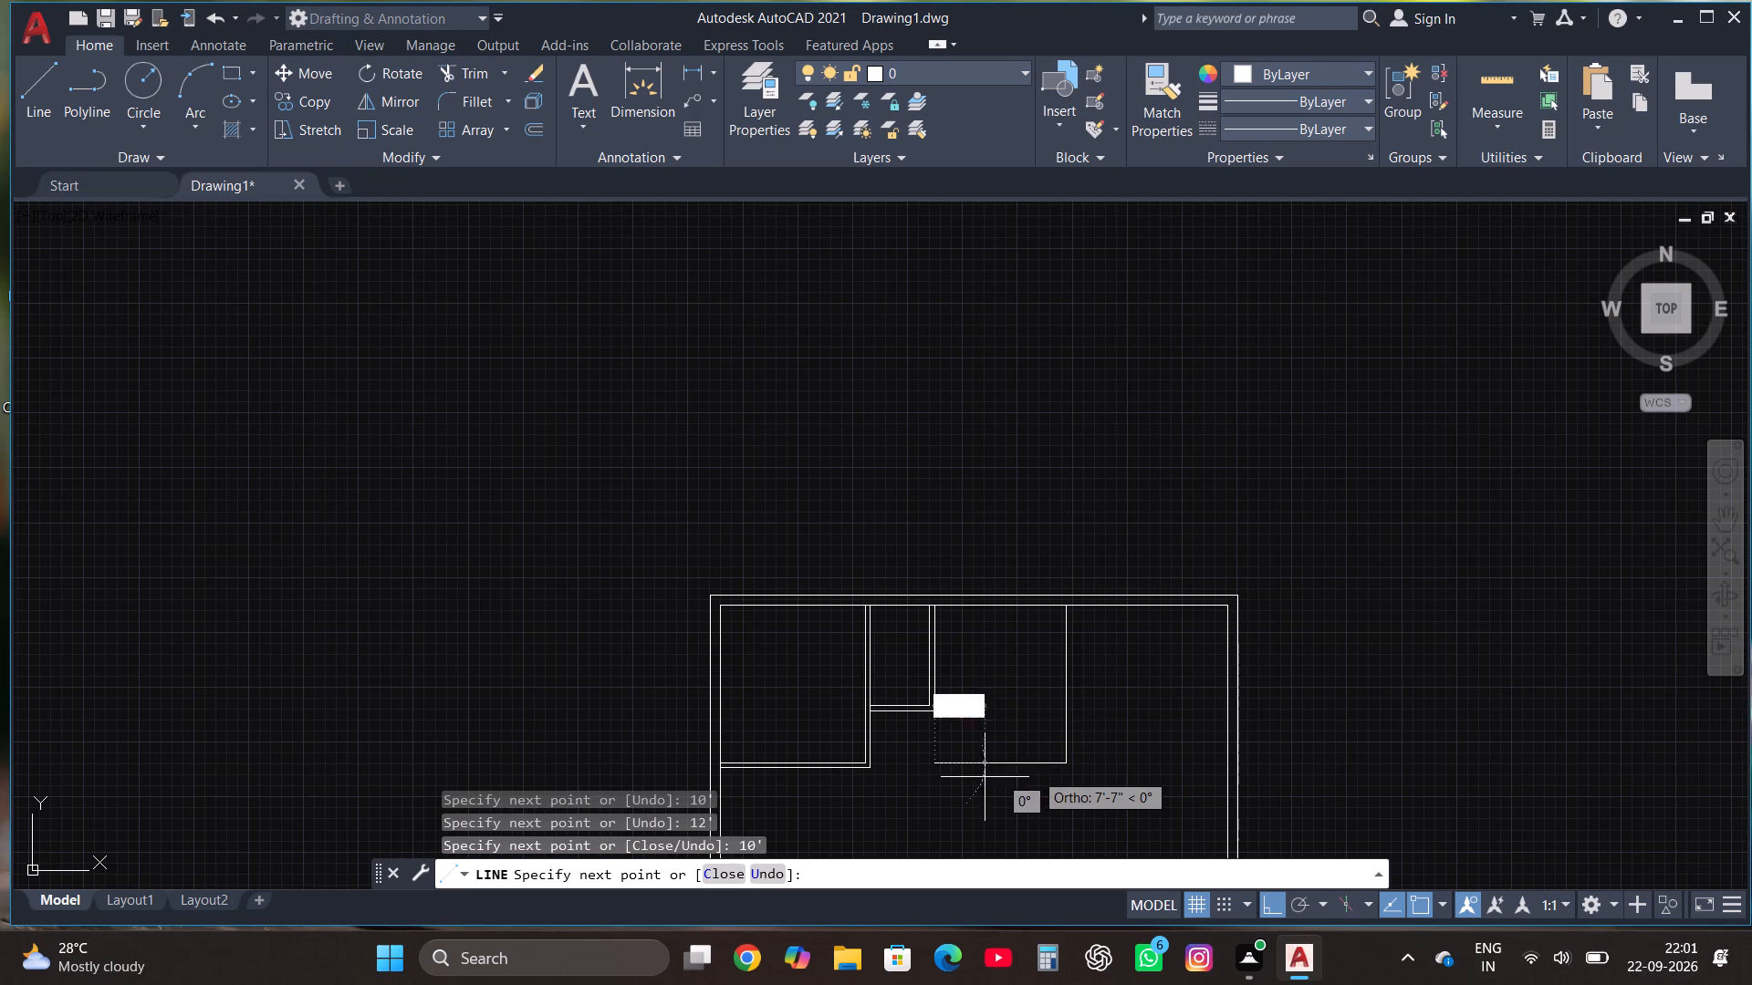
pyautogui.scroll(3, 937, 696)
pyautogui.click(929, 738)
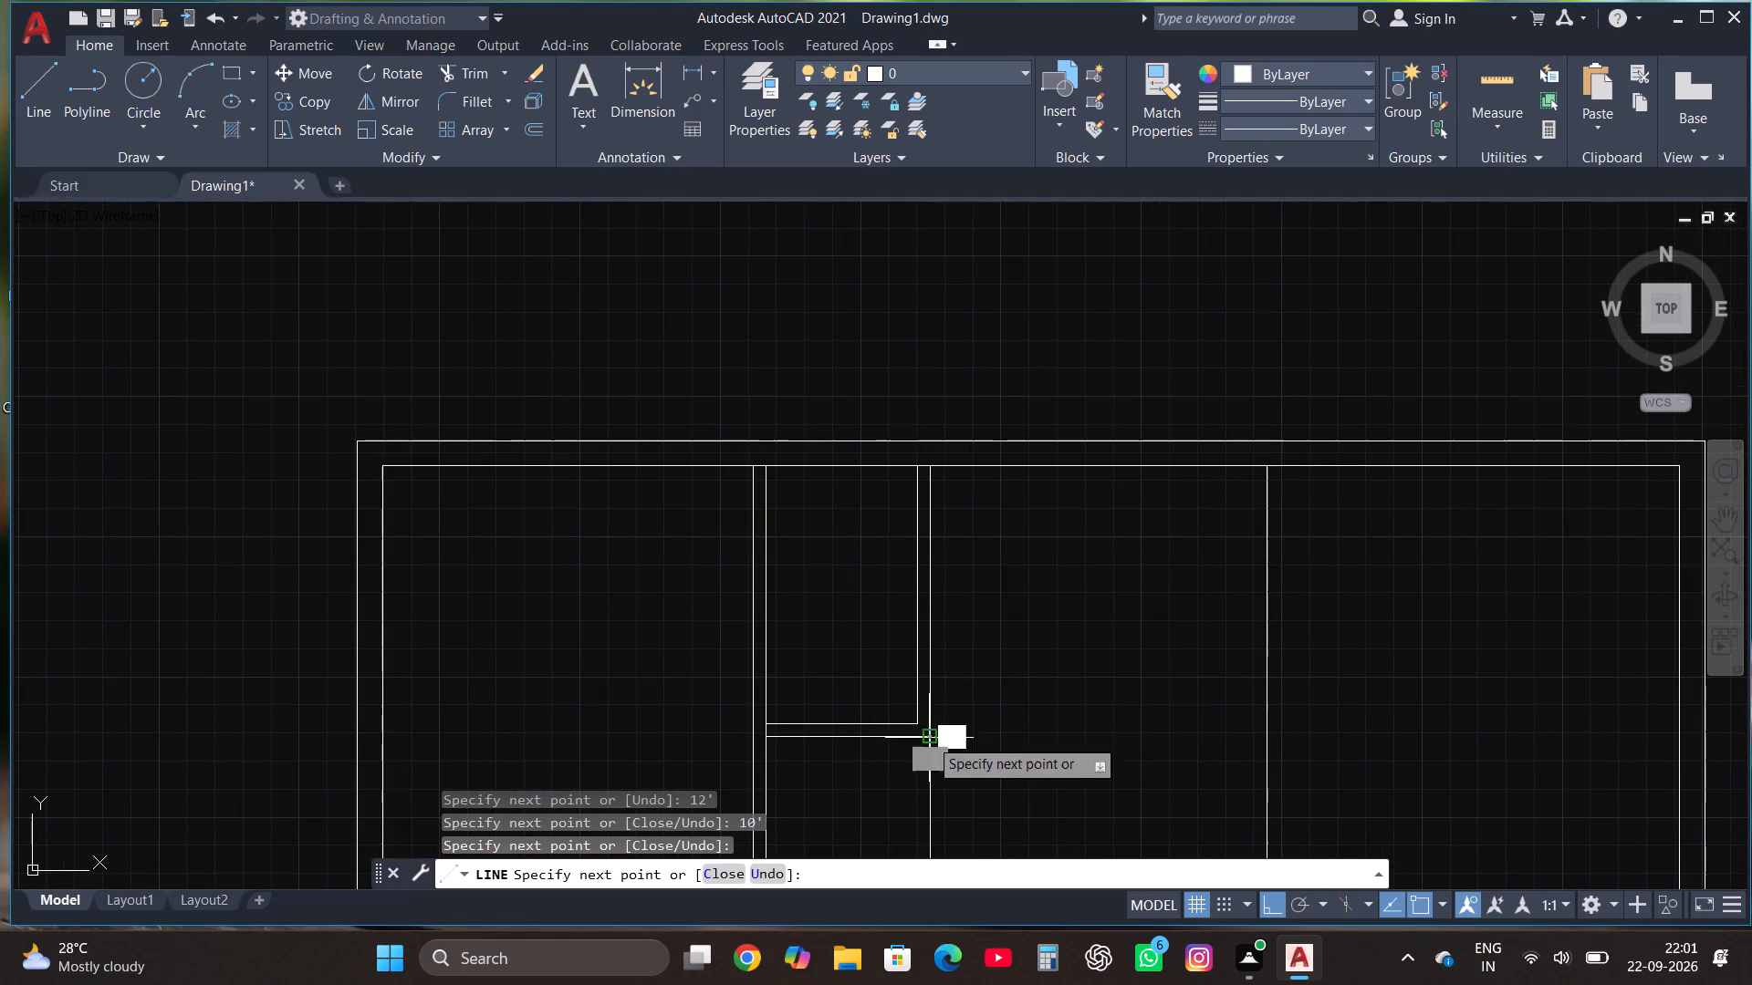
pyautogui.press('Escape')
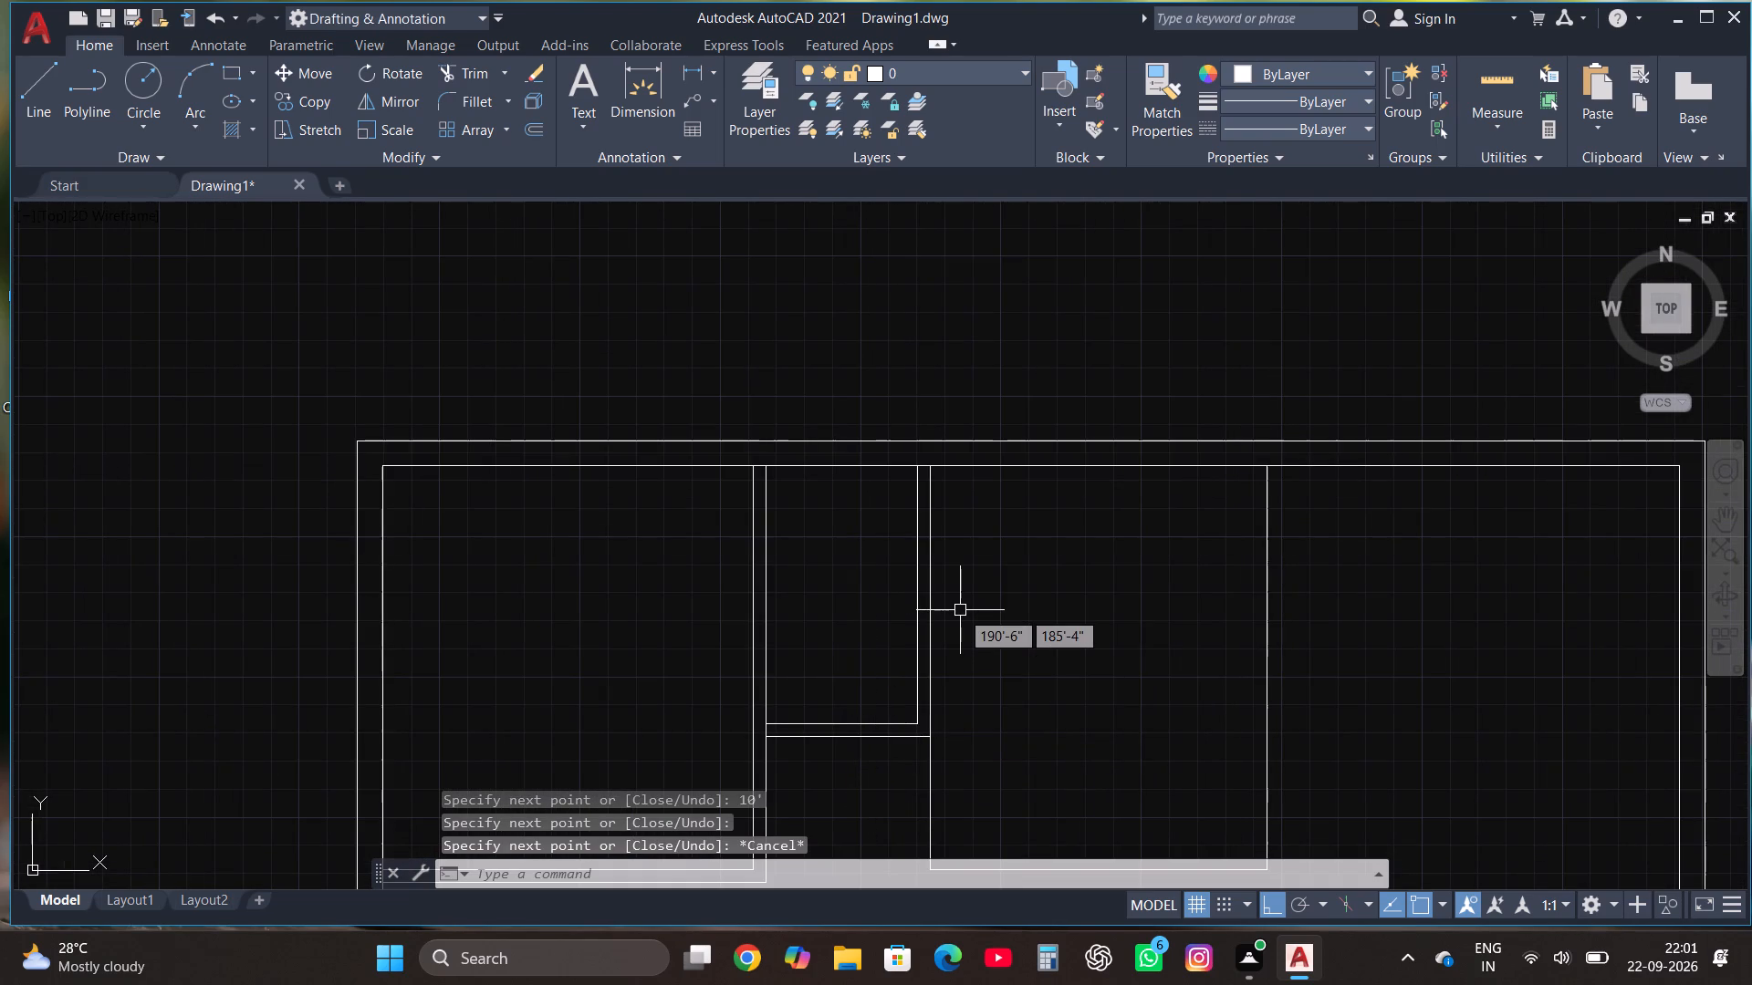
# Offset the 10' by 12' room's right line outward by 4.5" to form a partition wall.
pyautogui.scroll(-2, 947, 631)
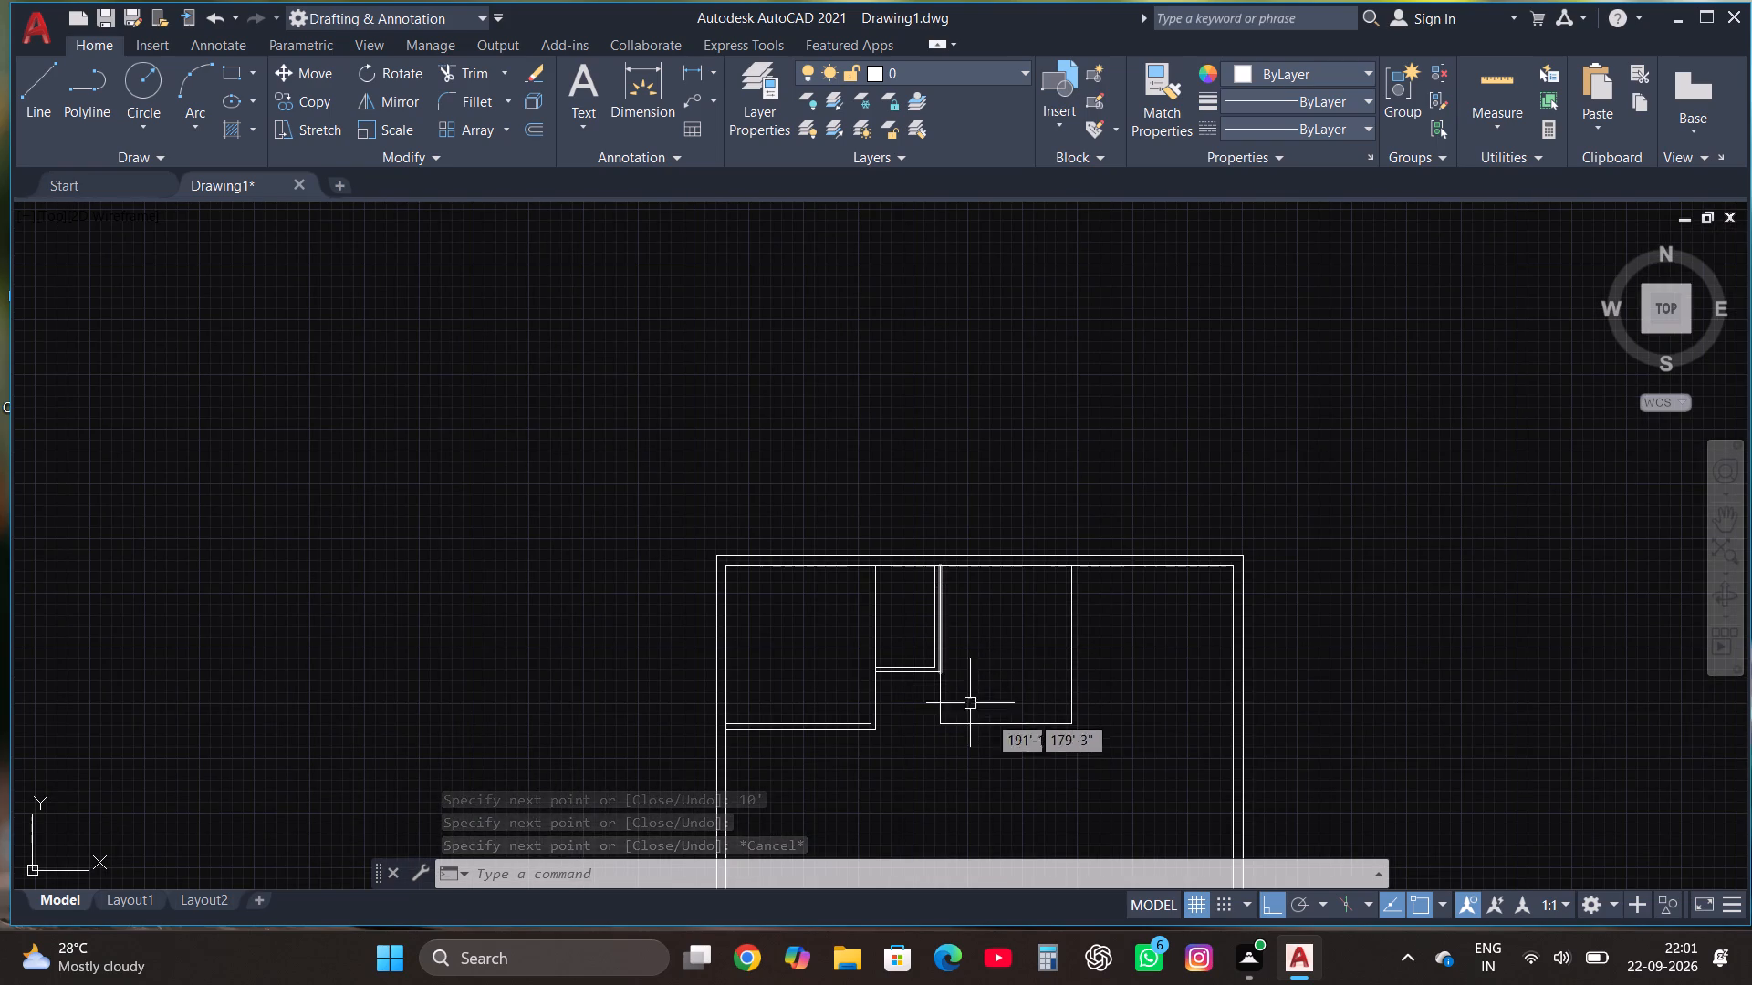
pyautogui.scroll(1, 1091, 743)
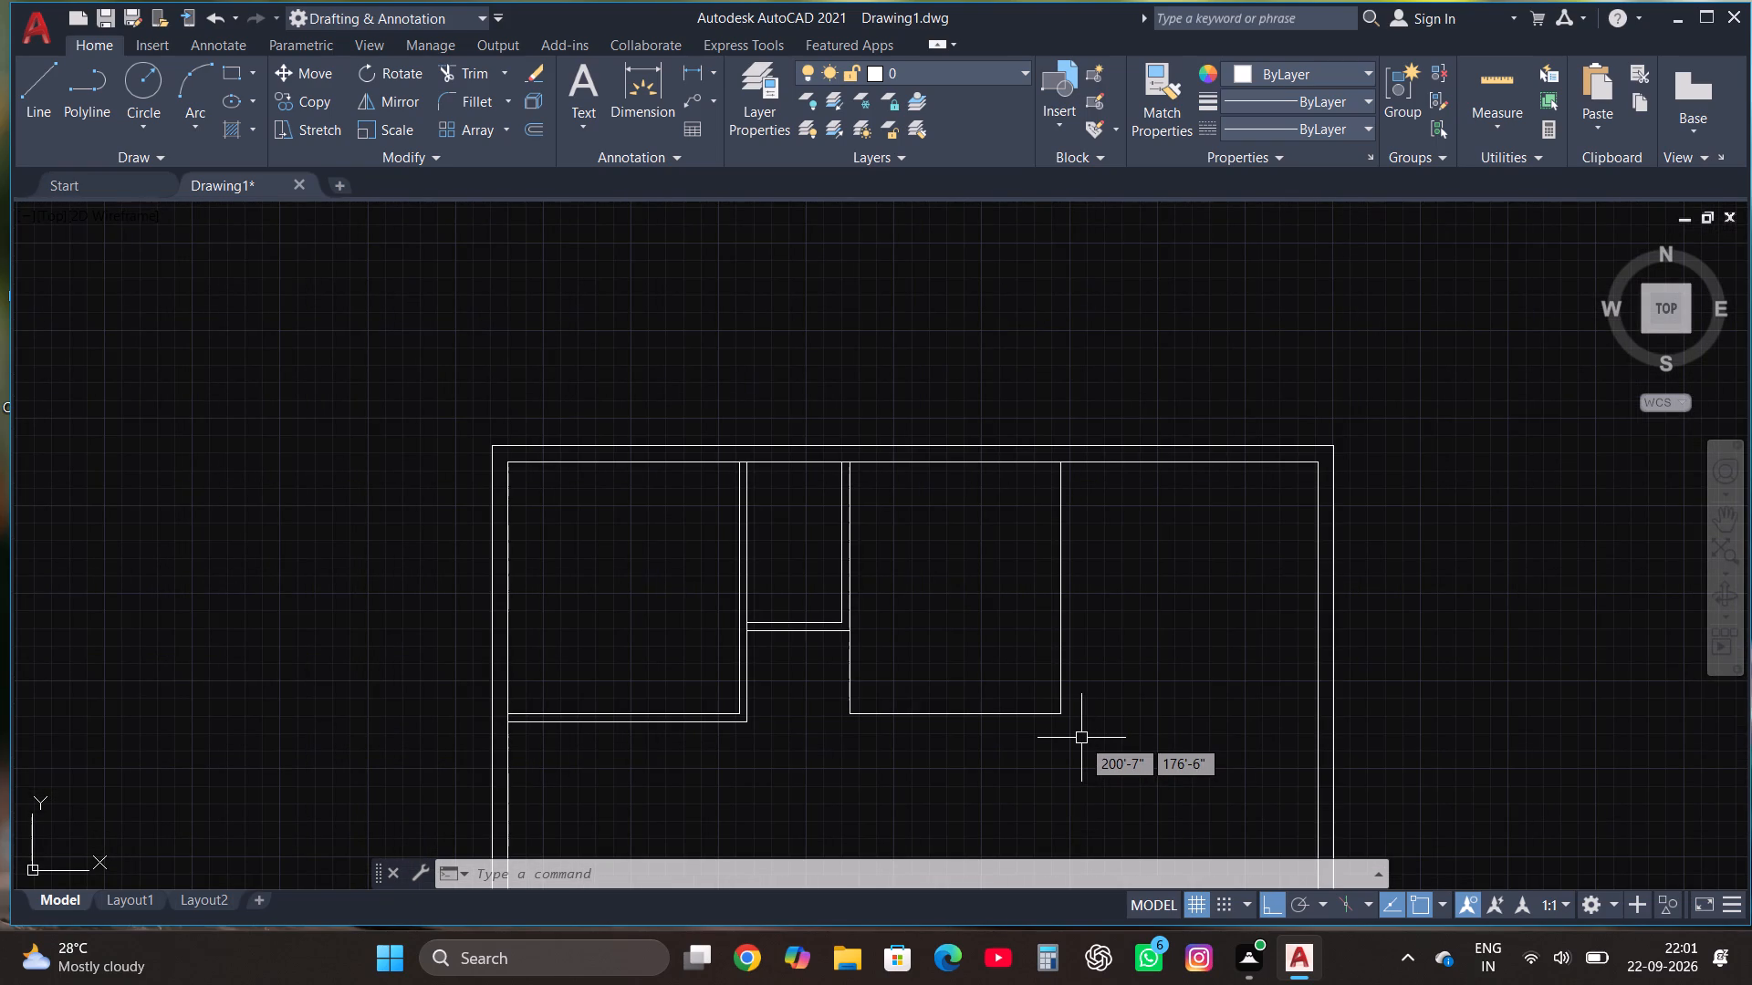
pyautogui.click(1081, 738)
pyautogui.click(1007, 662)
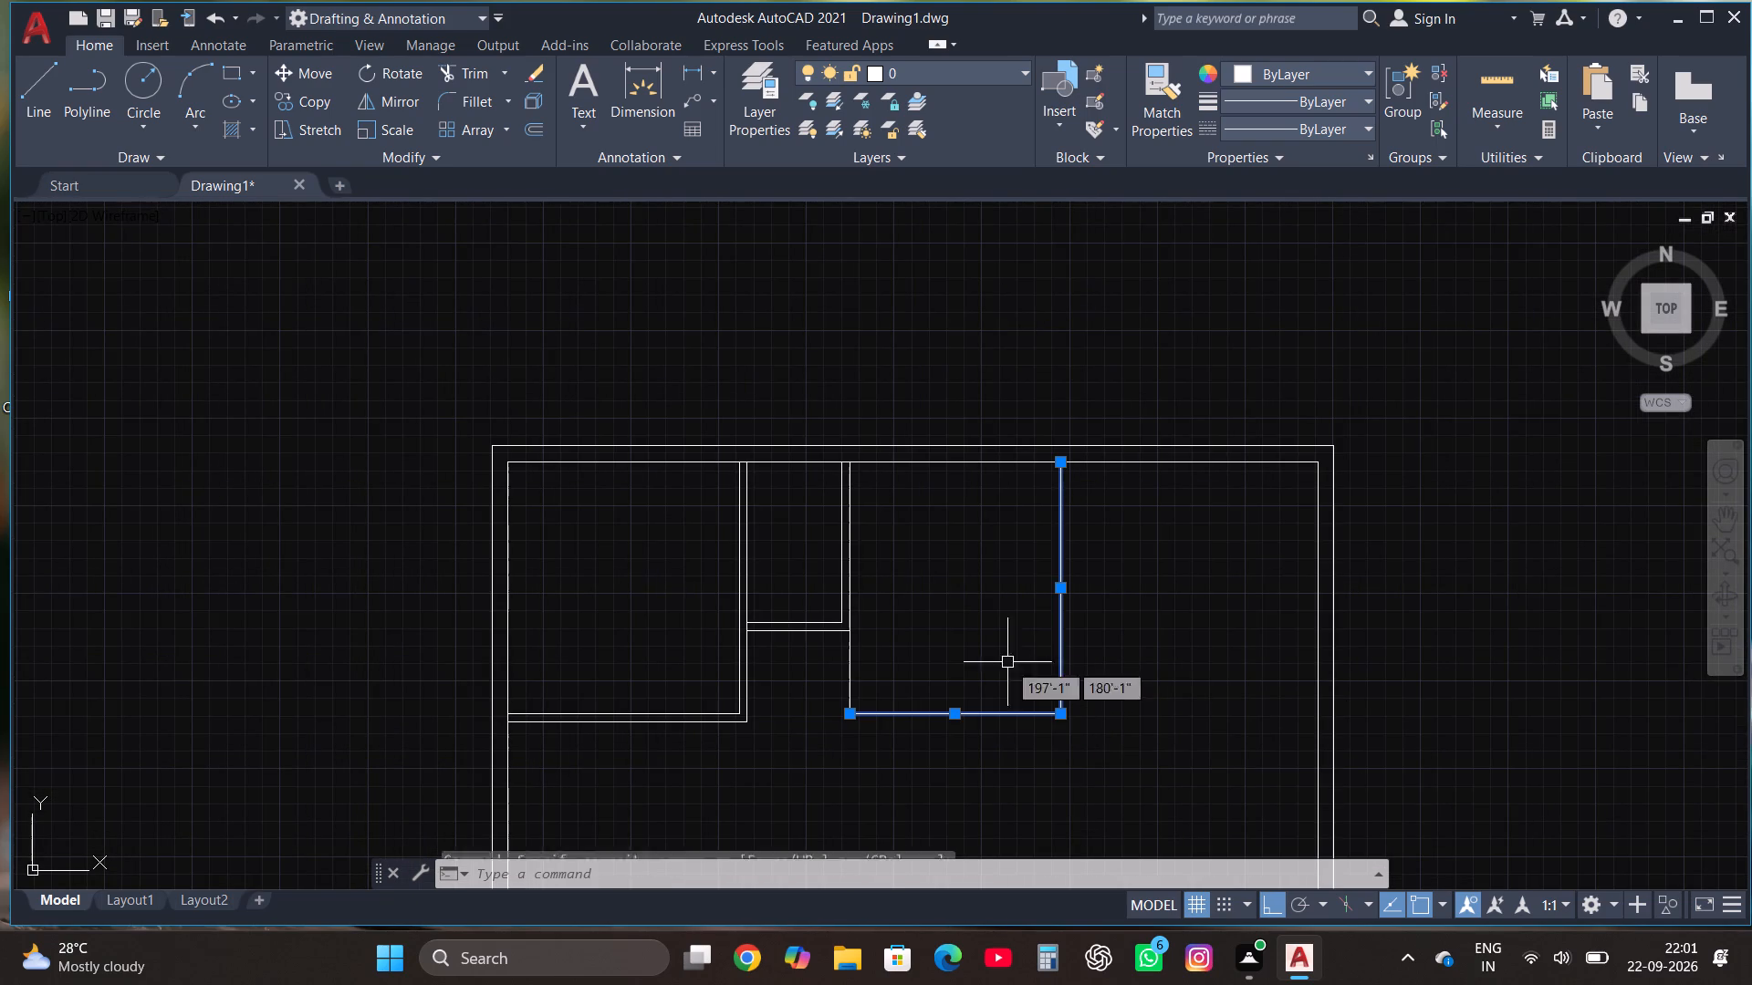
pyautogui.click(526, 130)
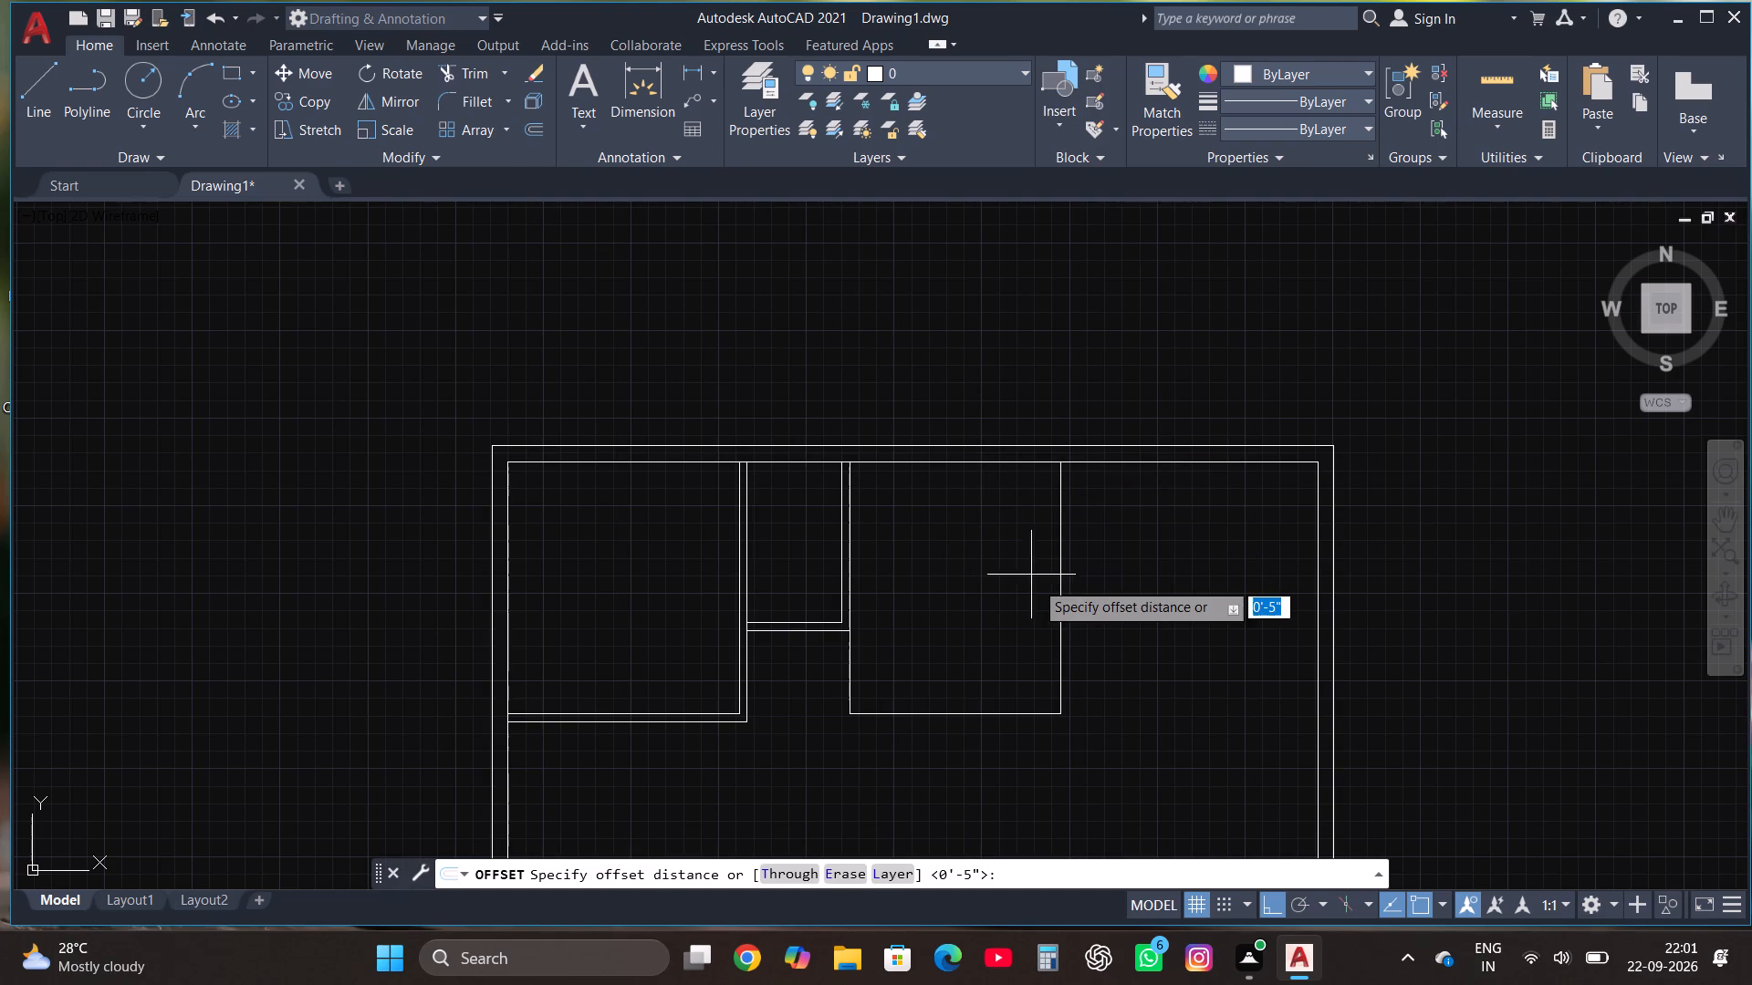
pyautogui.click(1061, 612)
pyautogui.click(1090, 612)
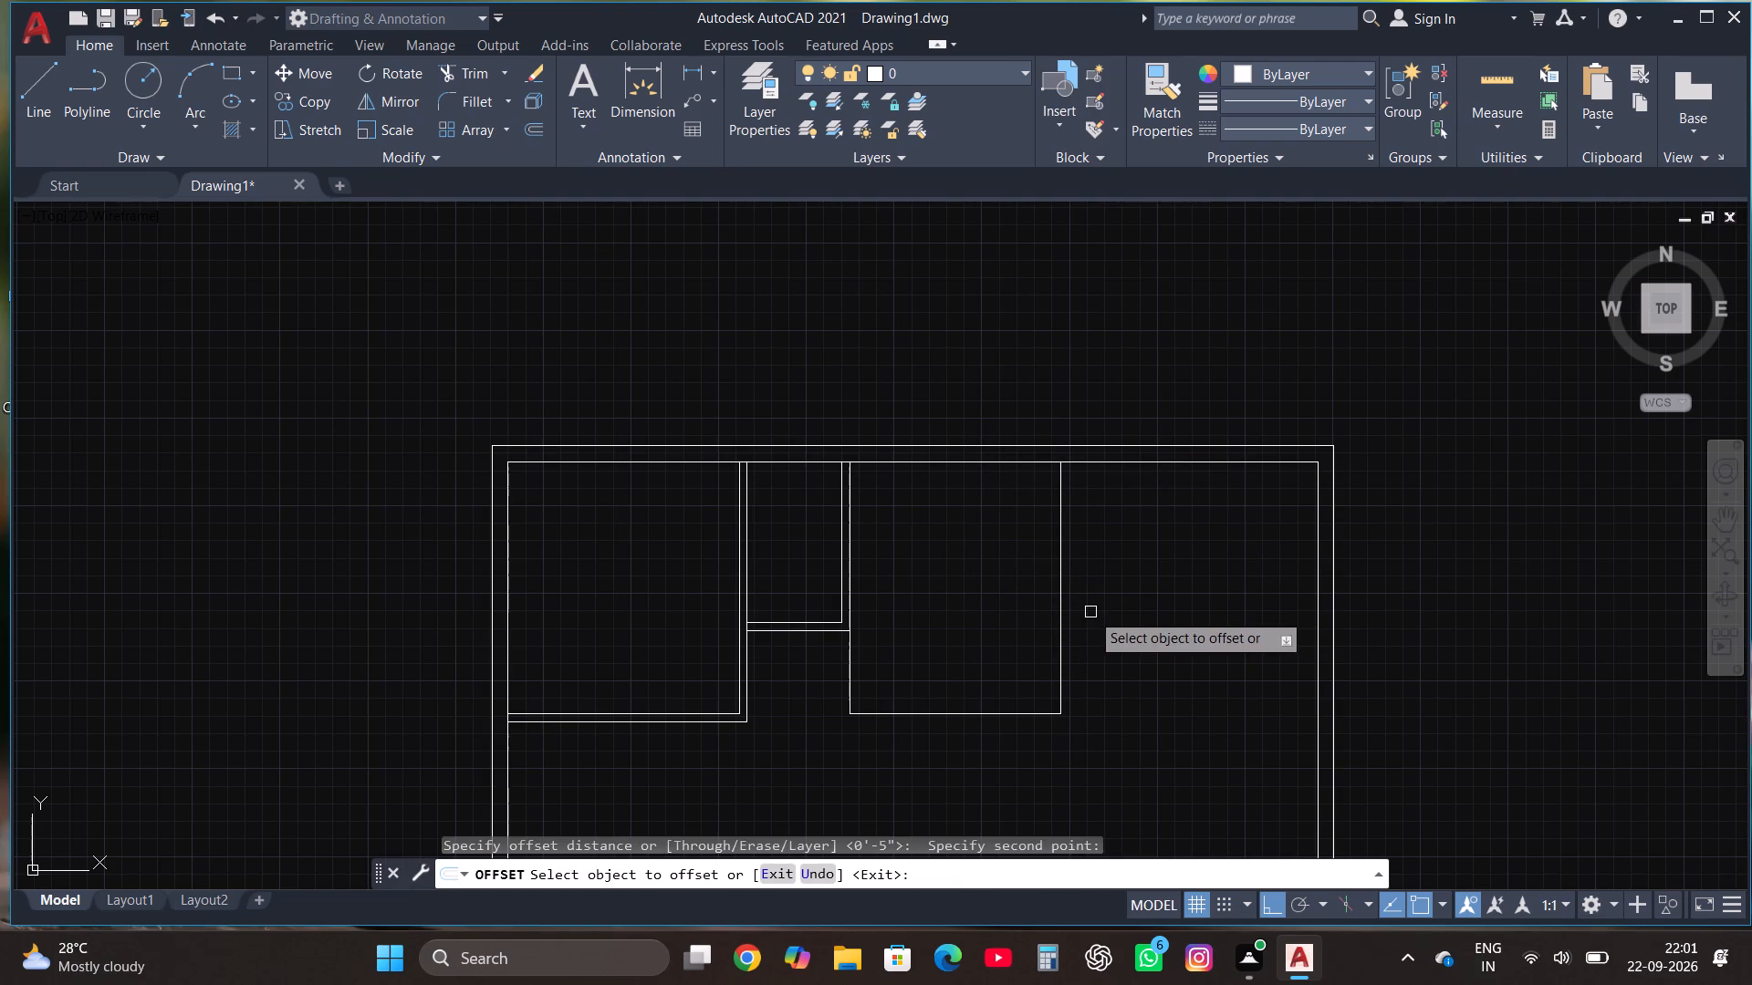
pyautogui.click(1061, 580)
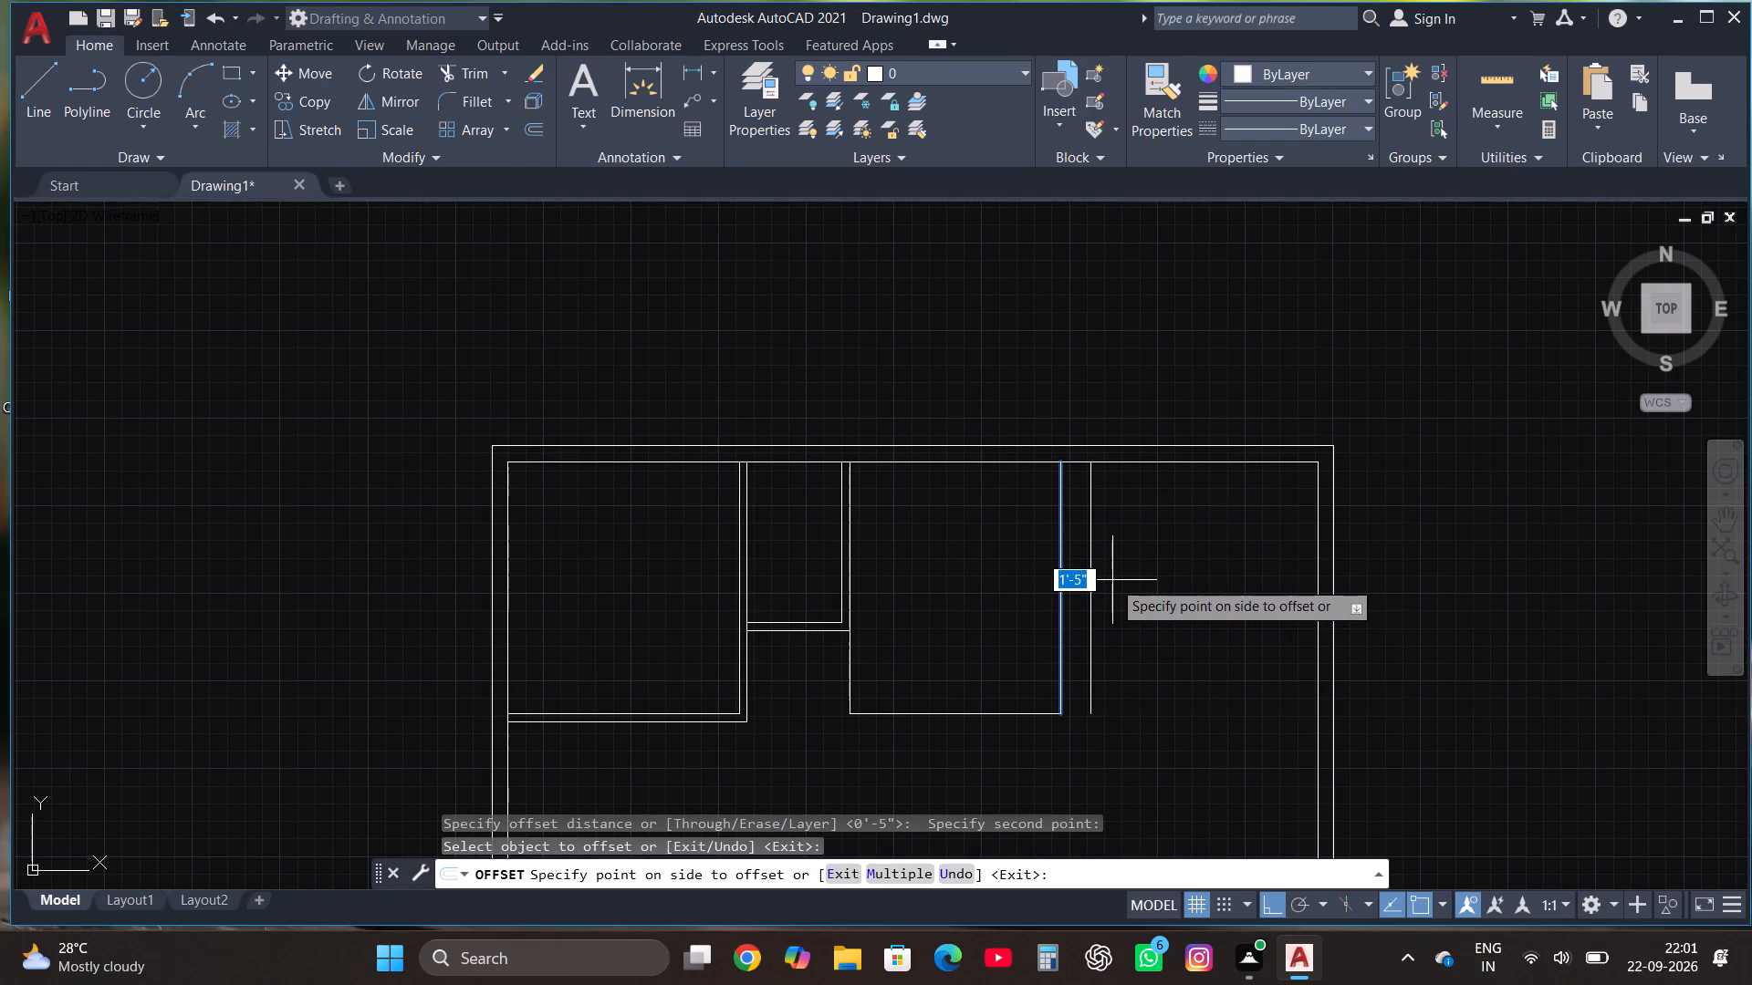
pyautogui.write('4.5"')
pyautogui.press('Return')
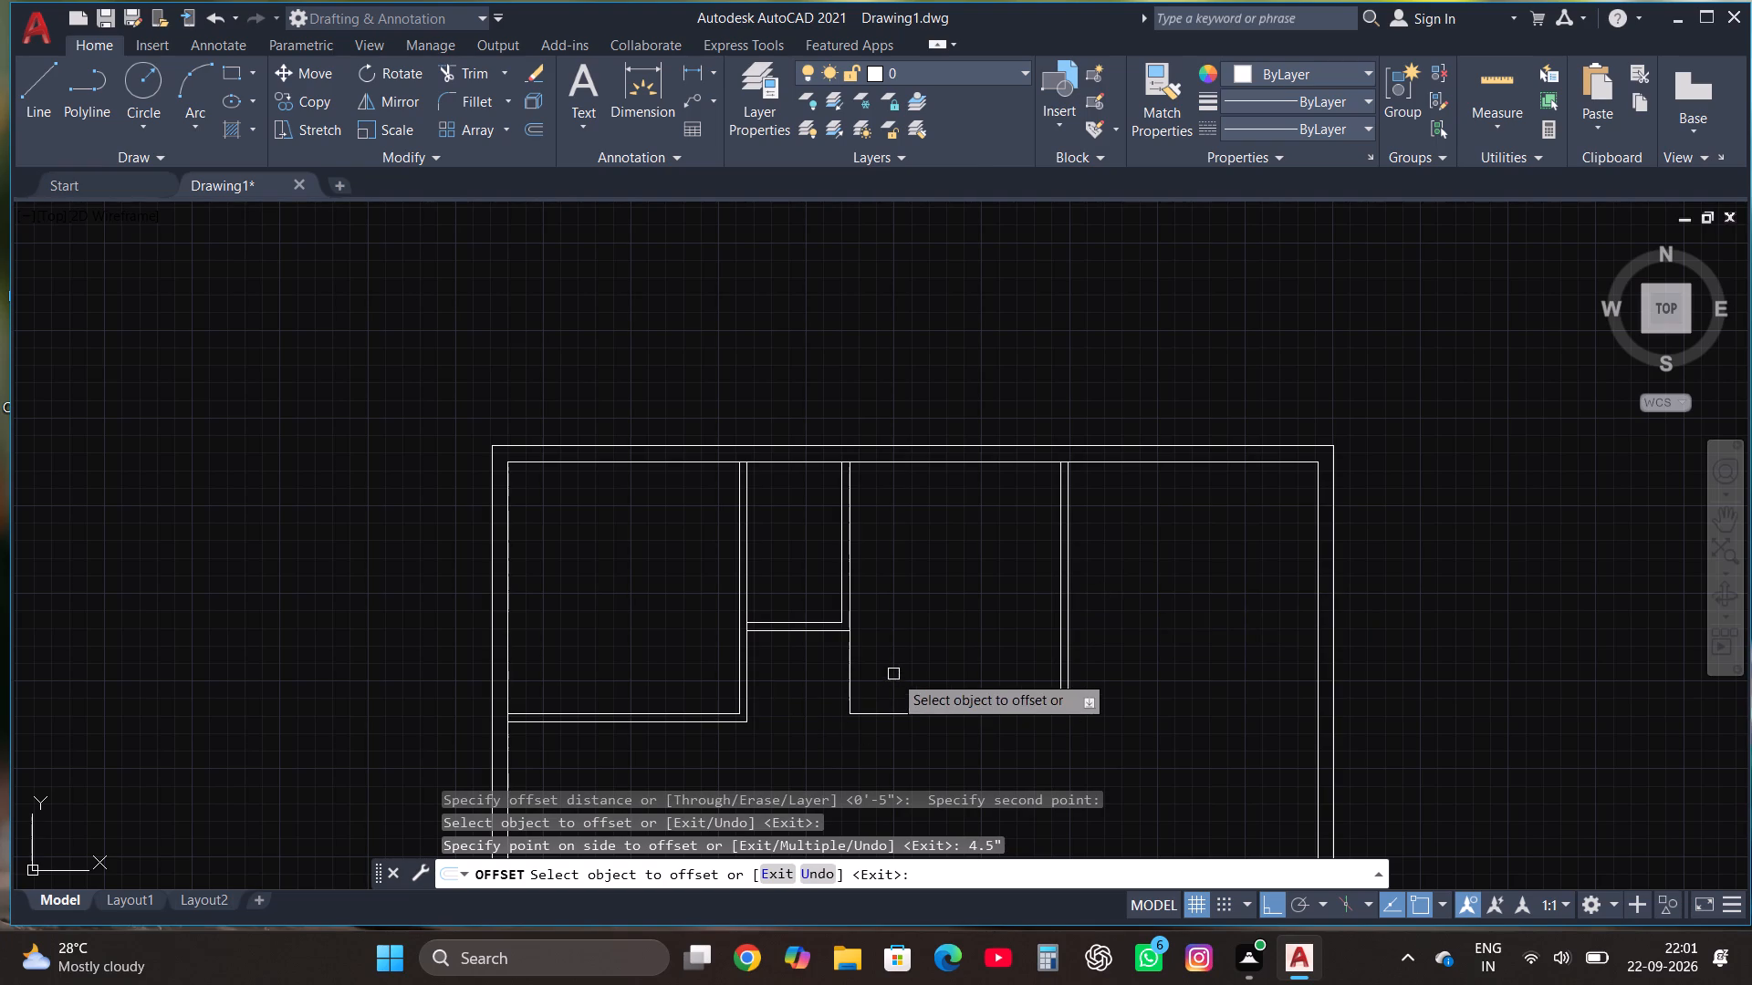
# Offset the 10' by 12' room's lower-left line and bottom line outward by 4.5".
pyautogui.click(847, 671)
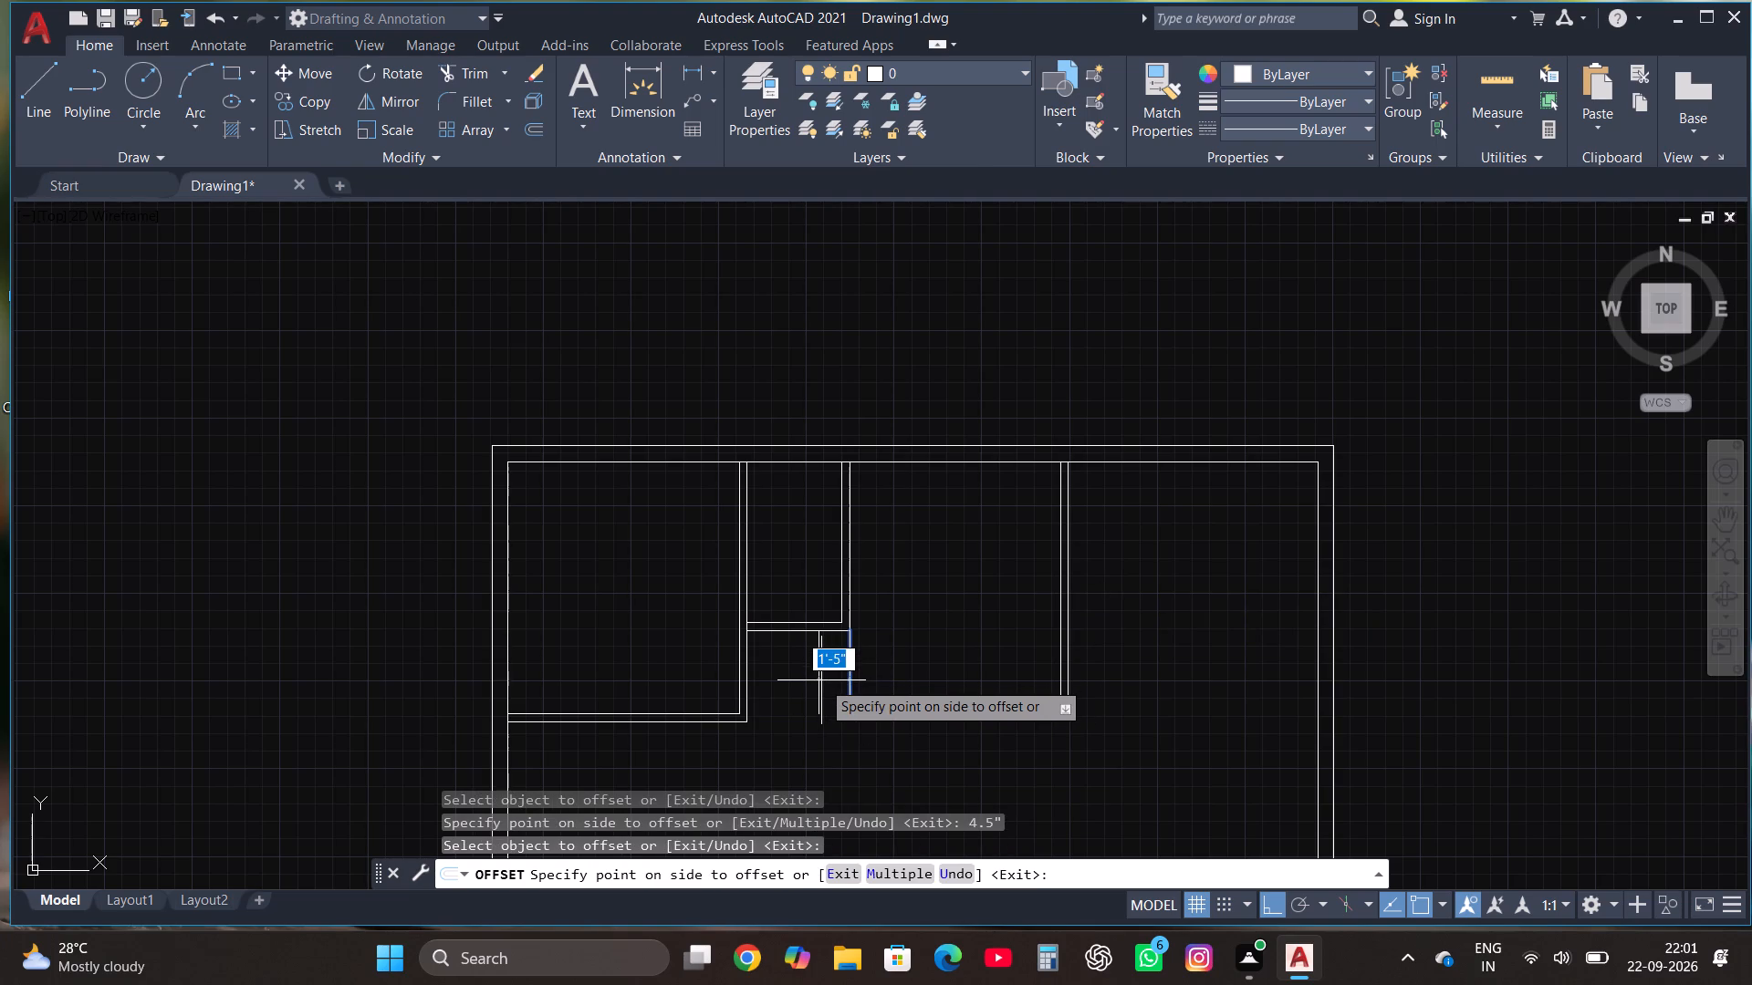
pyautogui.press('4')
pyautogui.press('5')
pyautogui.press('BackSpace')
pyautogui.write('.5"')
pyautogui.press('Return')
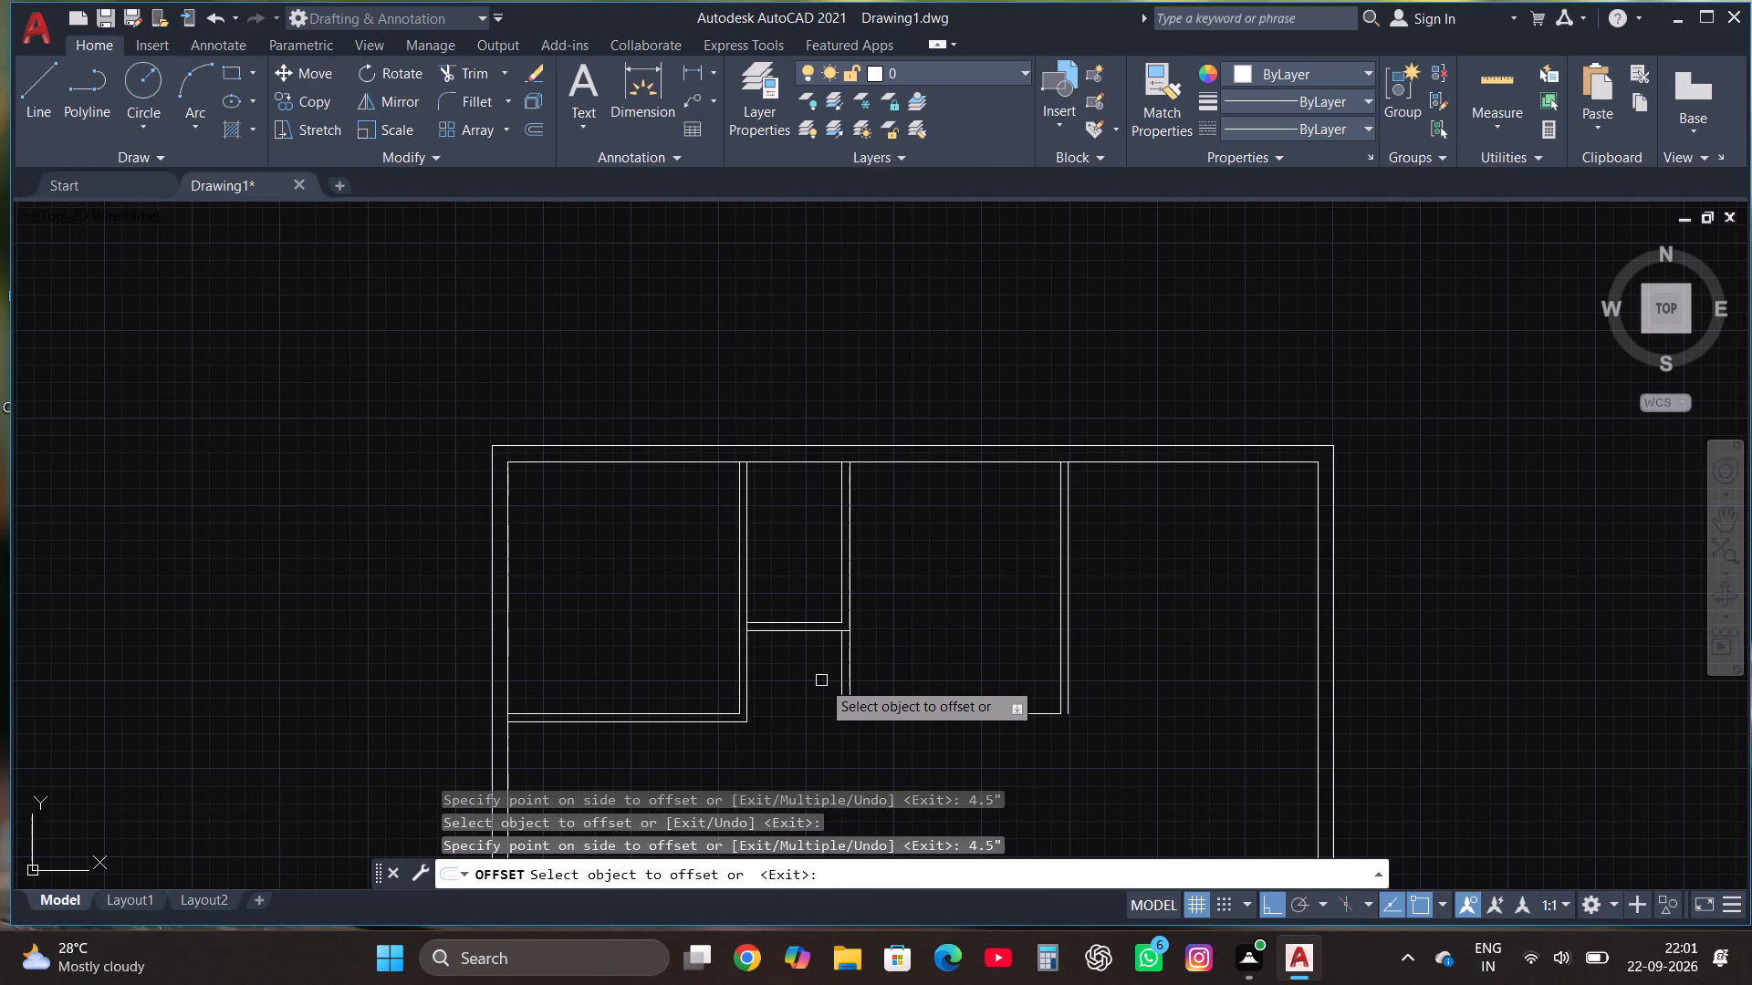
pyautogui.click(878, 713)
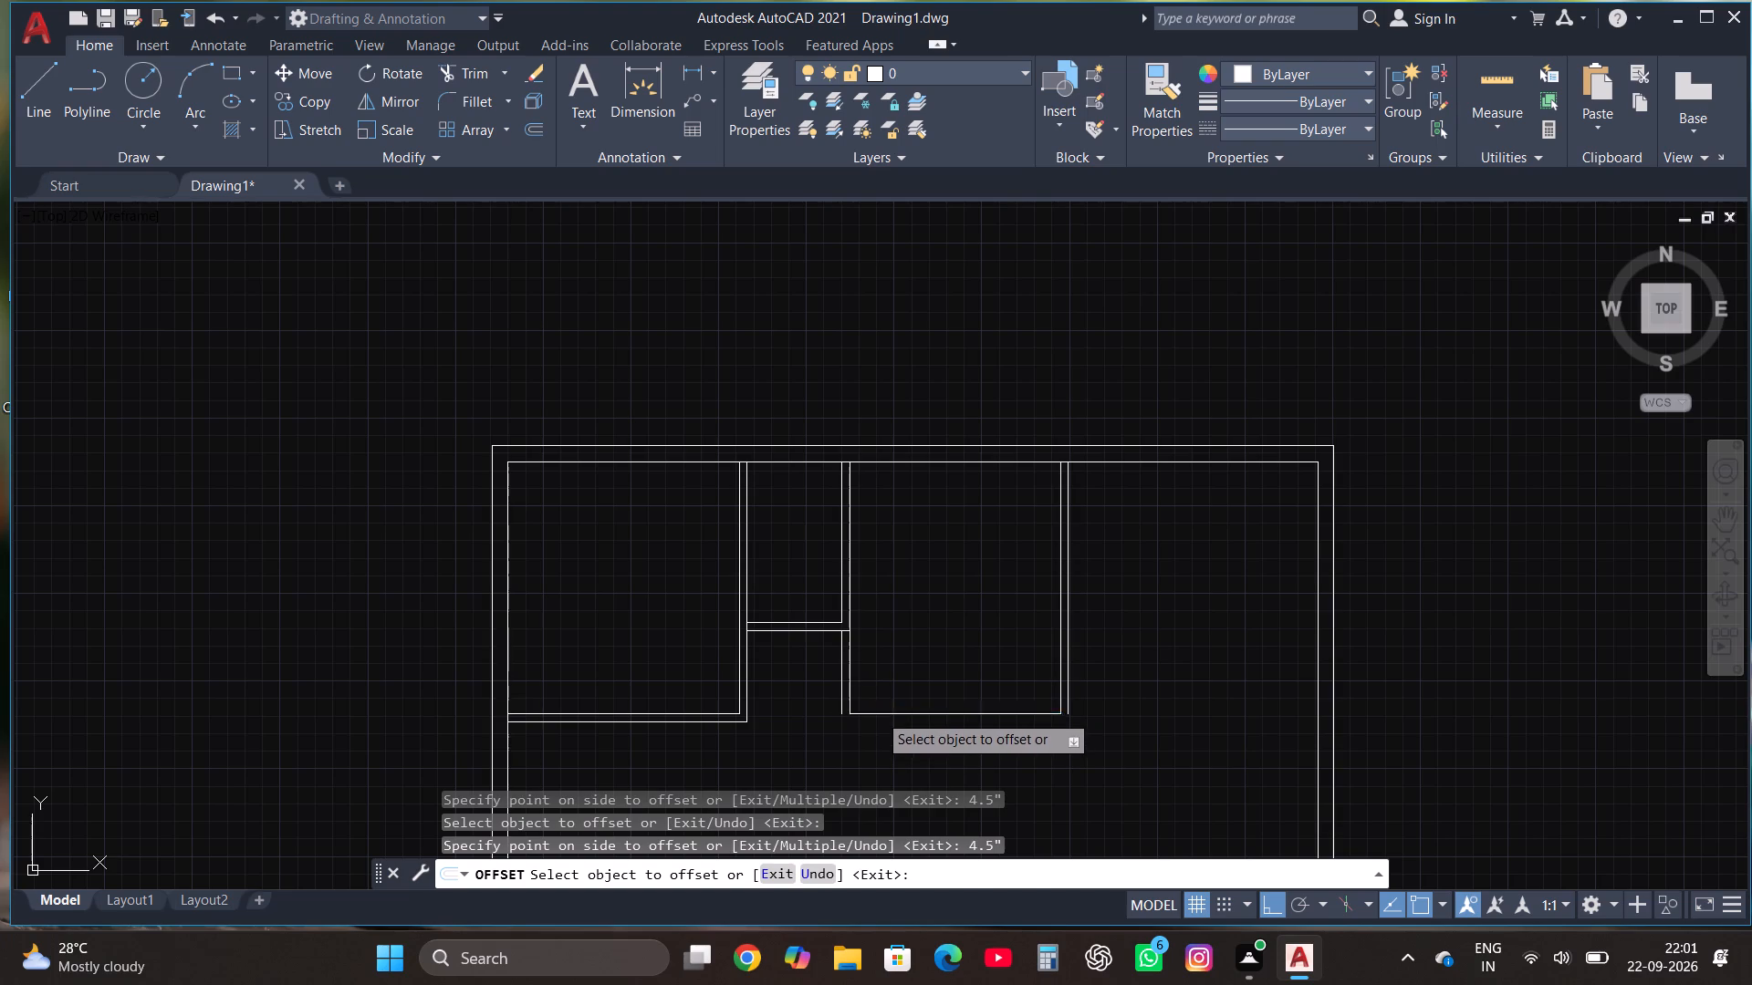
pyautogui.write('4.5"')
pyautogui.press('Return')
pyautogui.press('Escape')
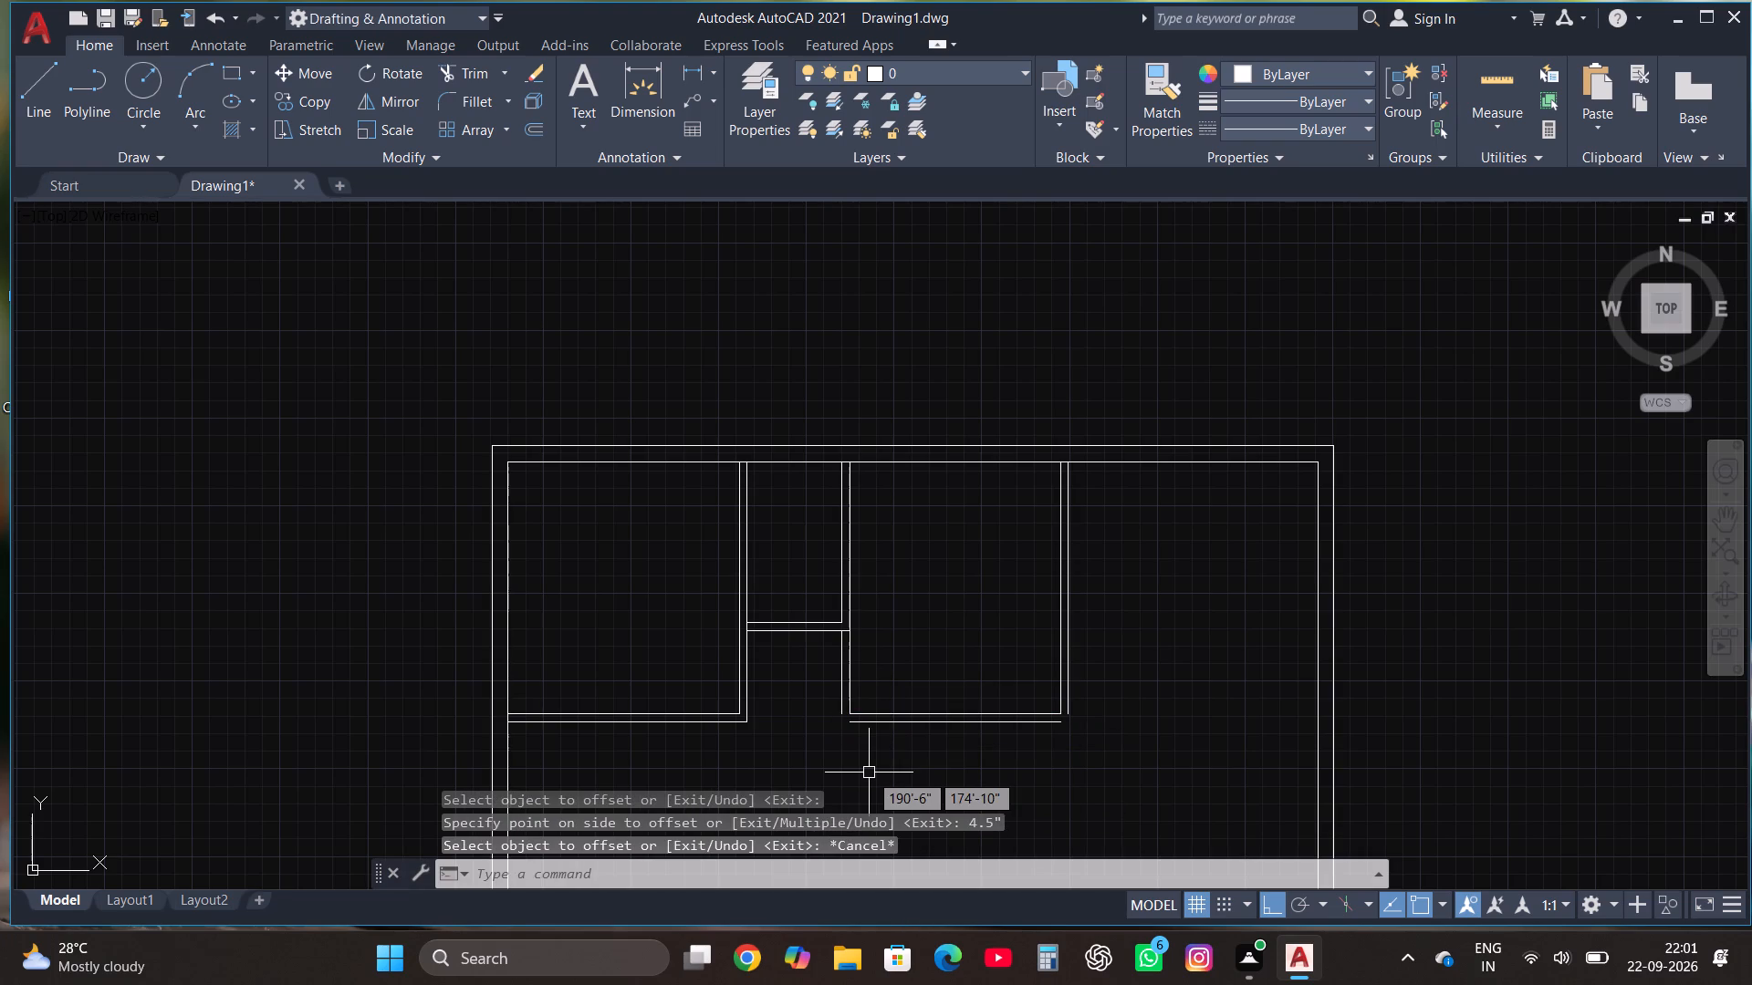
# Fillet the outer partition lines so they meet at the 10' by 12' room's bottom-left and bottom-right corners.
pyautogui.click(470, 98)
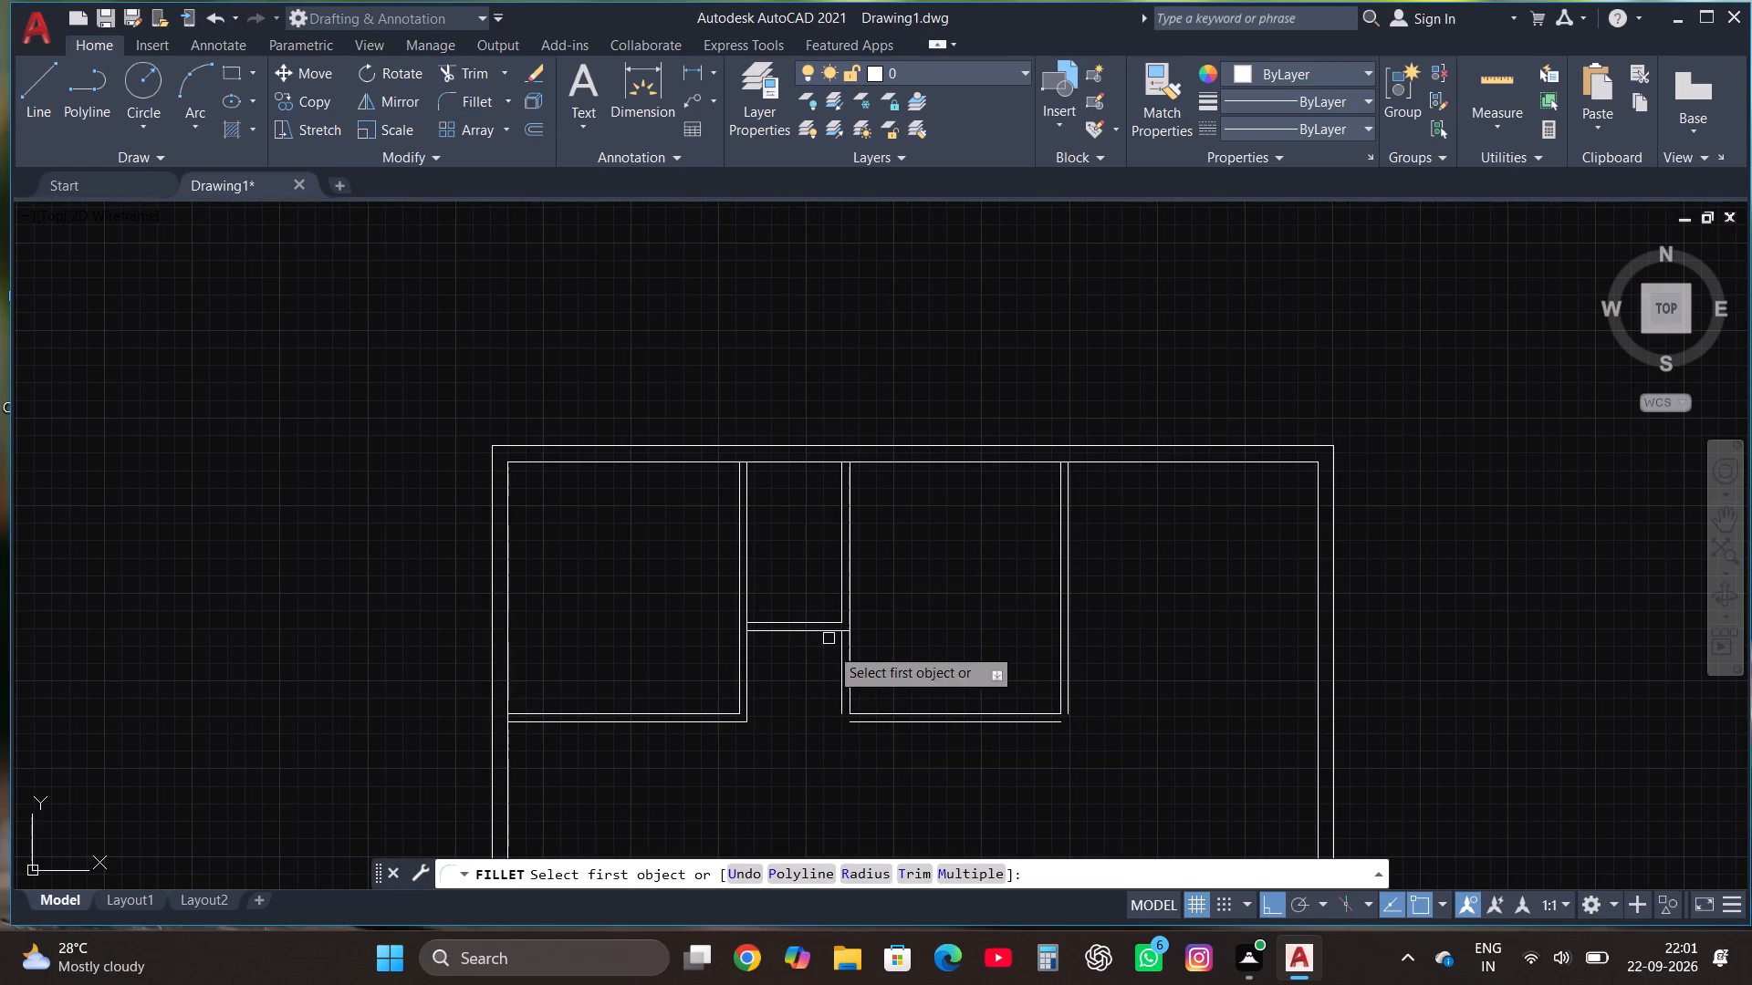
pyautogui.scroll(2, 846, 707)
pyautogui.click(834, 693)
pyautogui.click(859, 754)
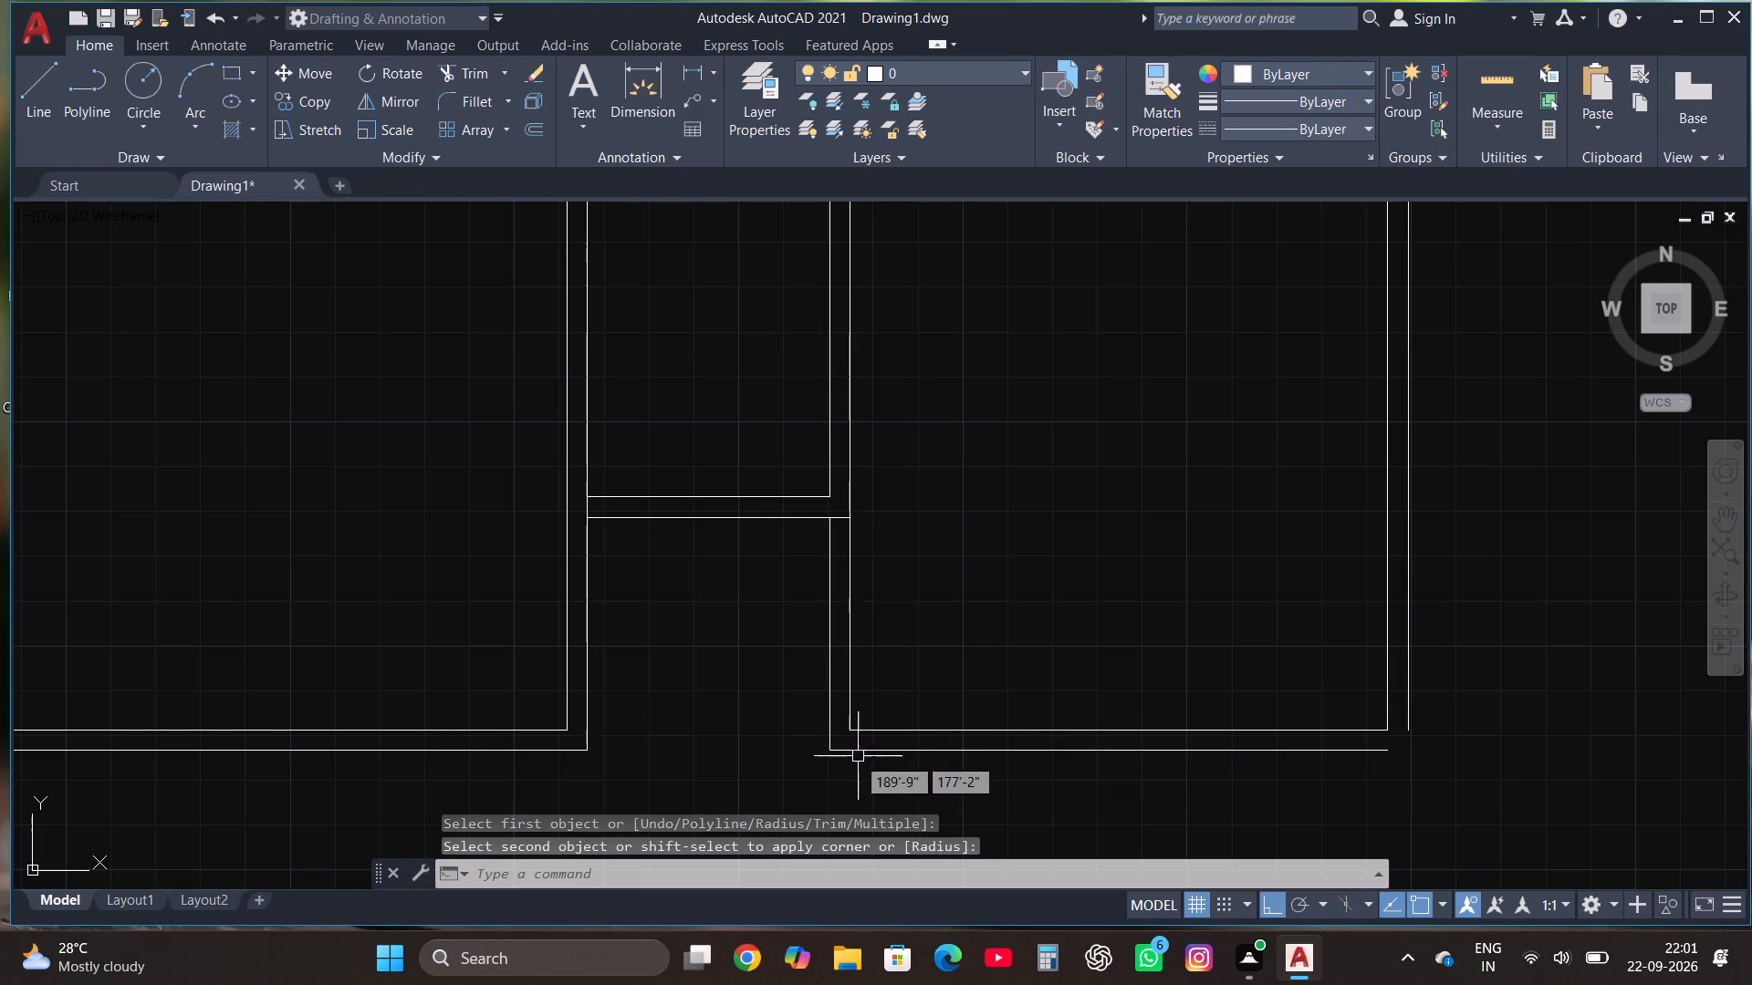
pyautogui.click(447, 101)
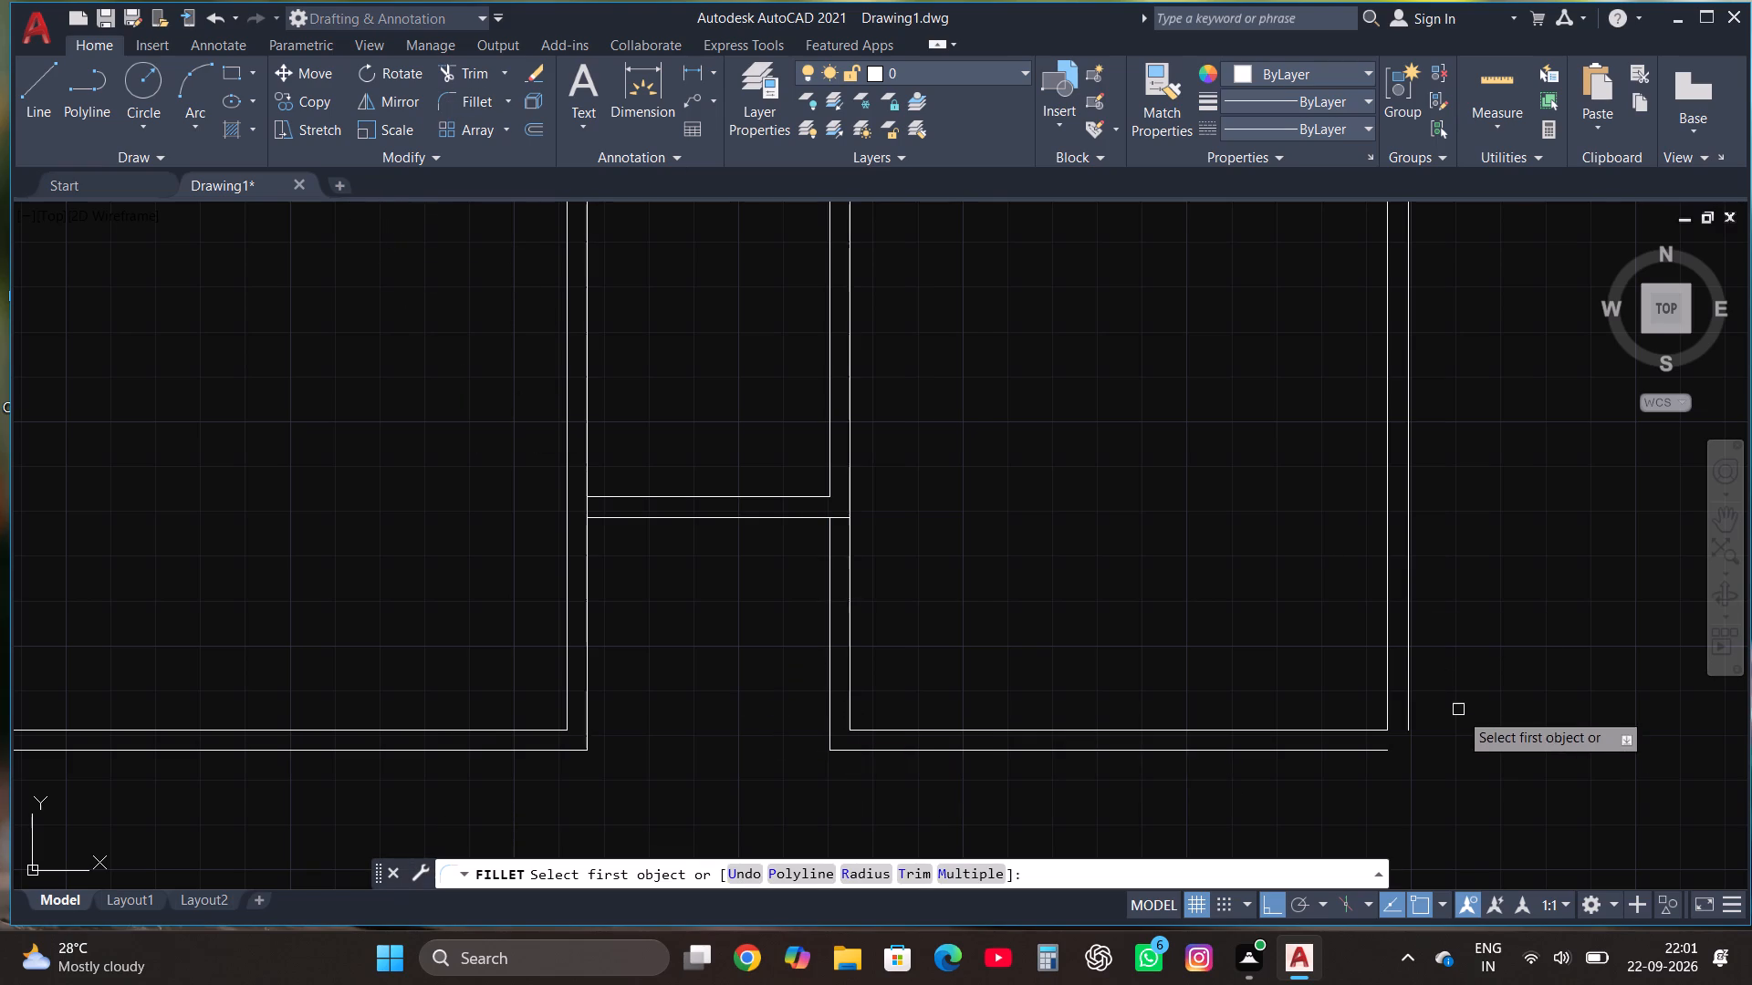
pyautogui.click(1403, 671)
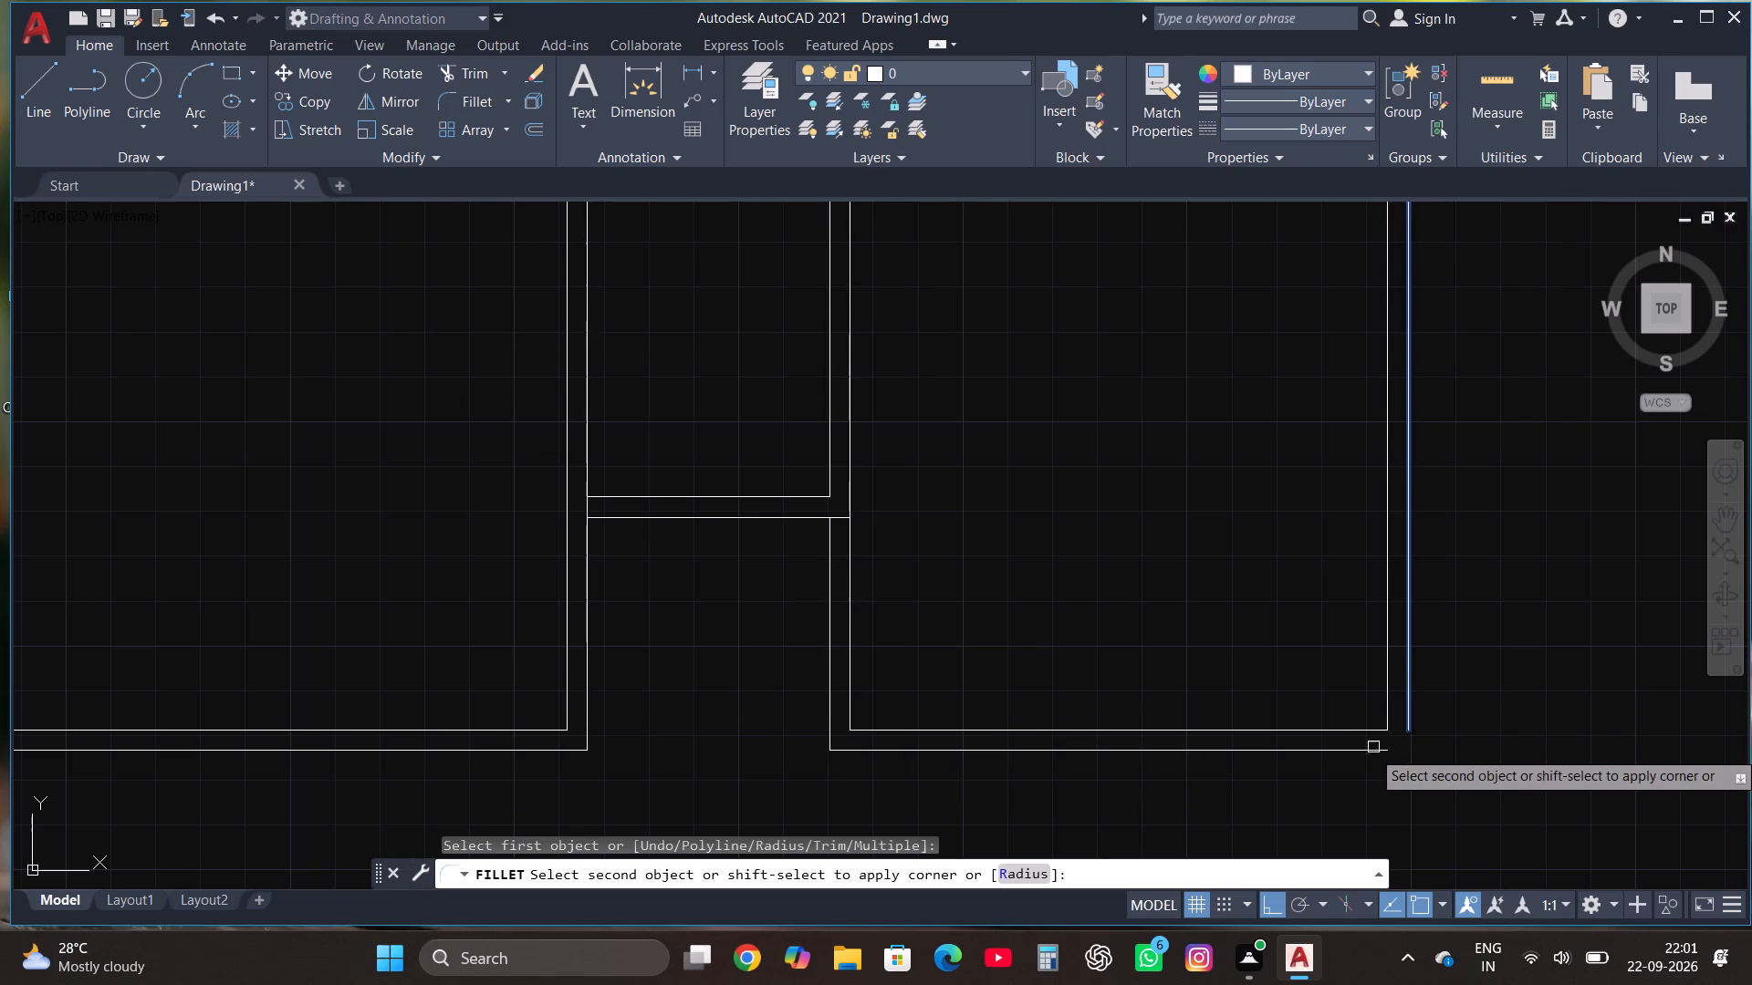
pyautogui.click(1350, 750)
pyautogui.scroll(-2, 972, 713)
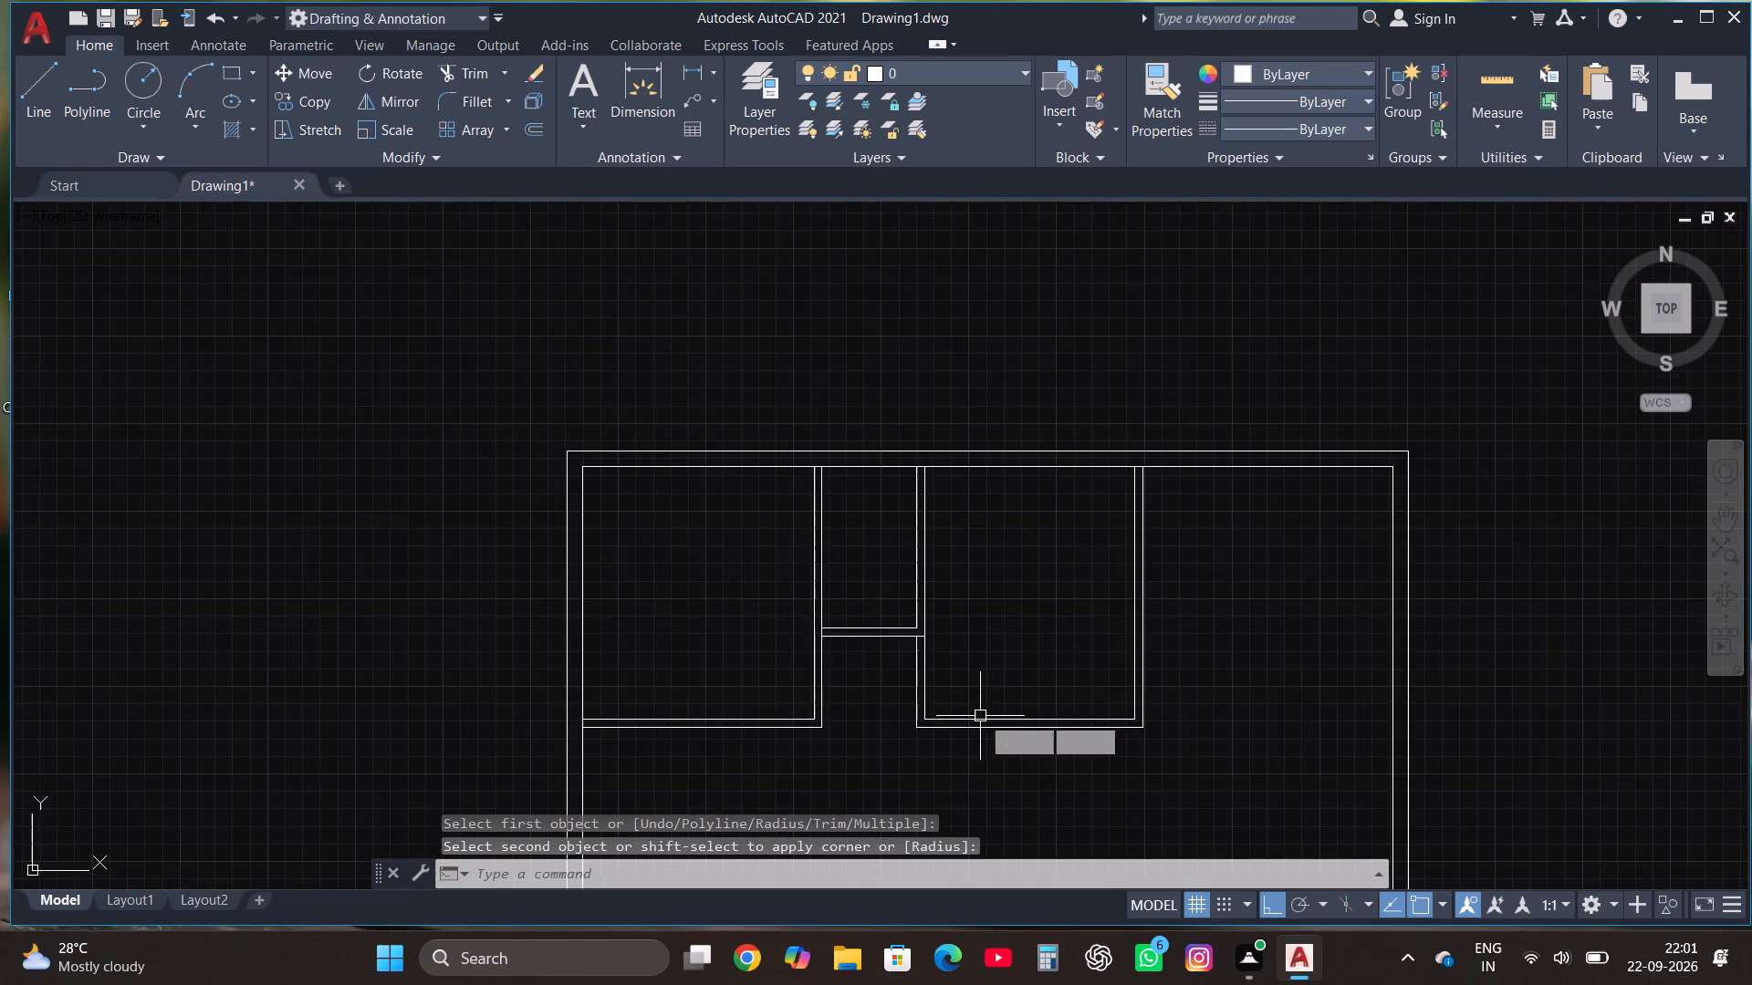
# Draw a line from the 10' by 12' room's outer bottom-right corner to the right outer wall and trim its overhang at the inner face.
pyautogui.scroll(-1, 991, 718)
pyautogui.scroll(-1, 1038, 590)
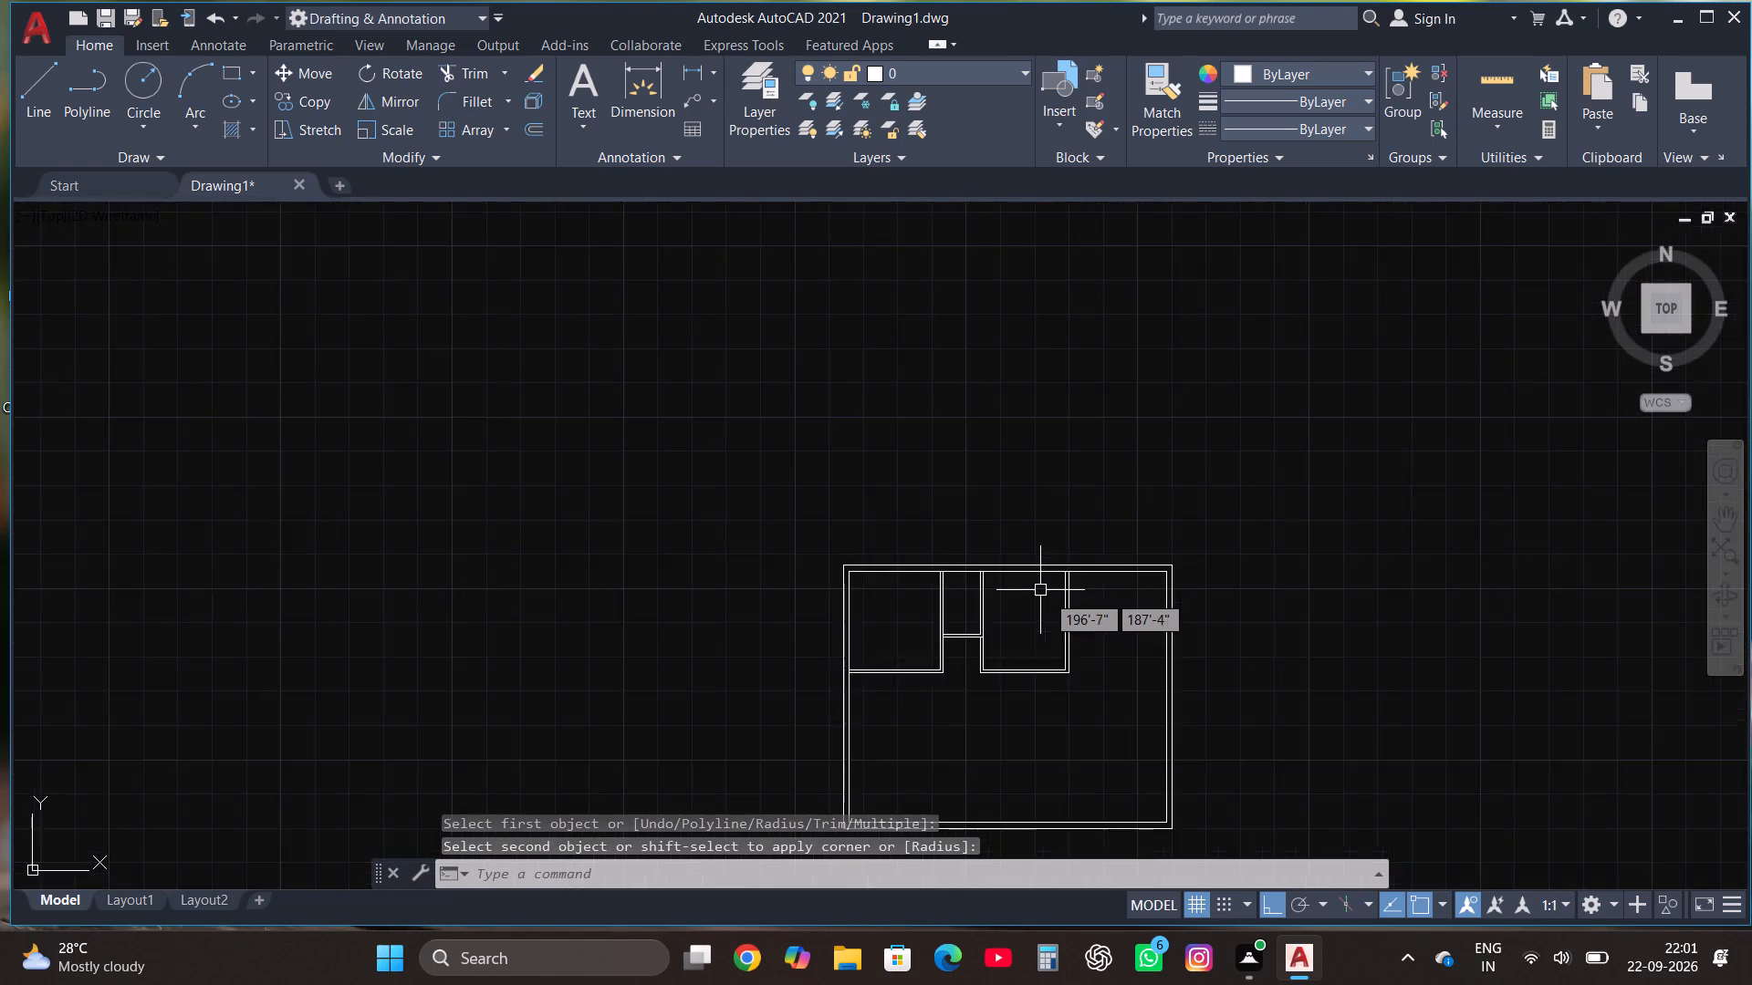
pyautogui.scroll(1, 1355, 739)
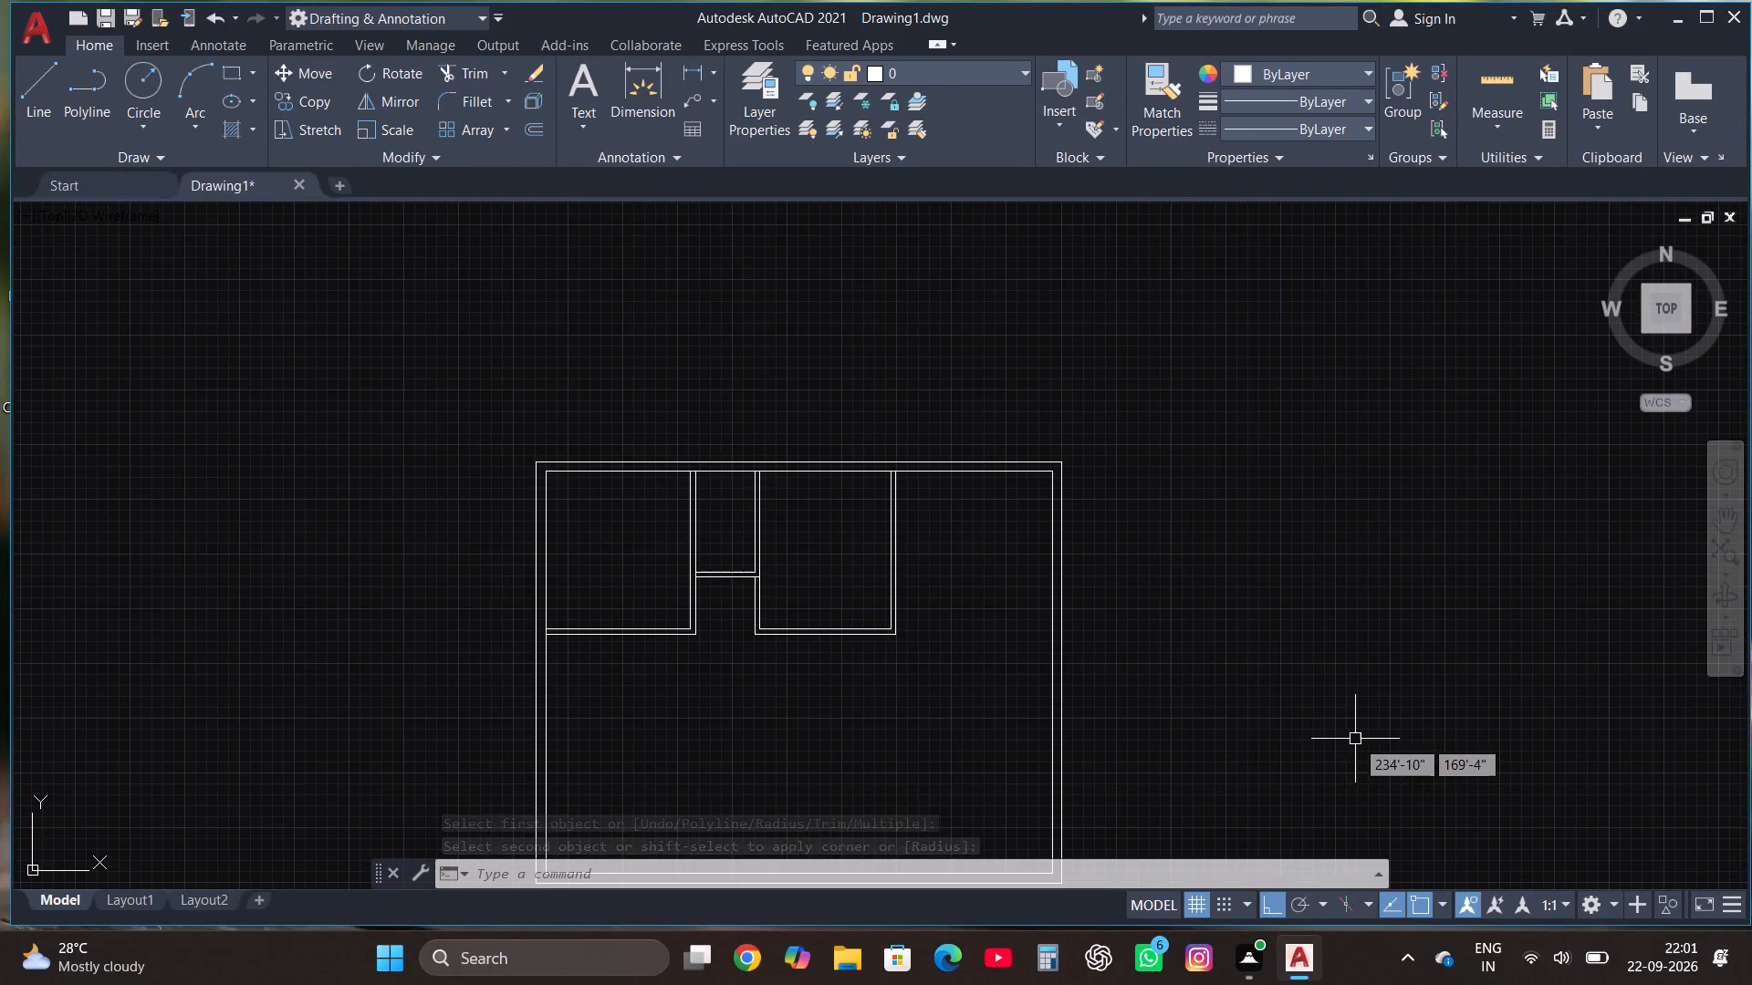
pyautogui.scroll(2, 1127, 631)
pyautogui.scroll(-1, 1118, 626)
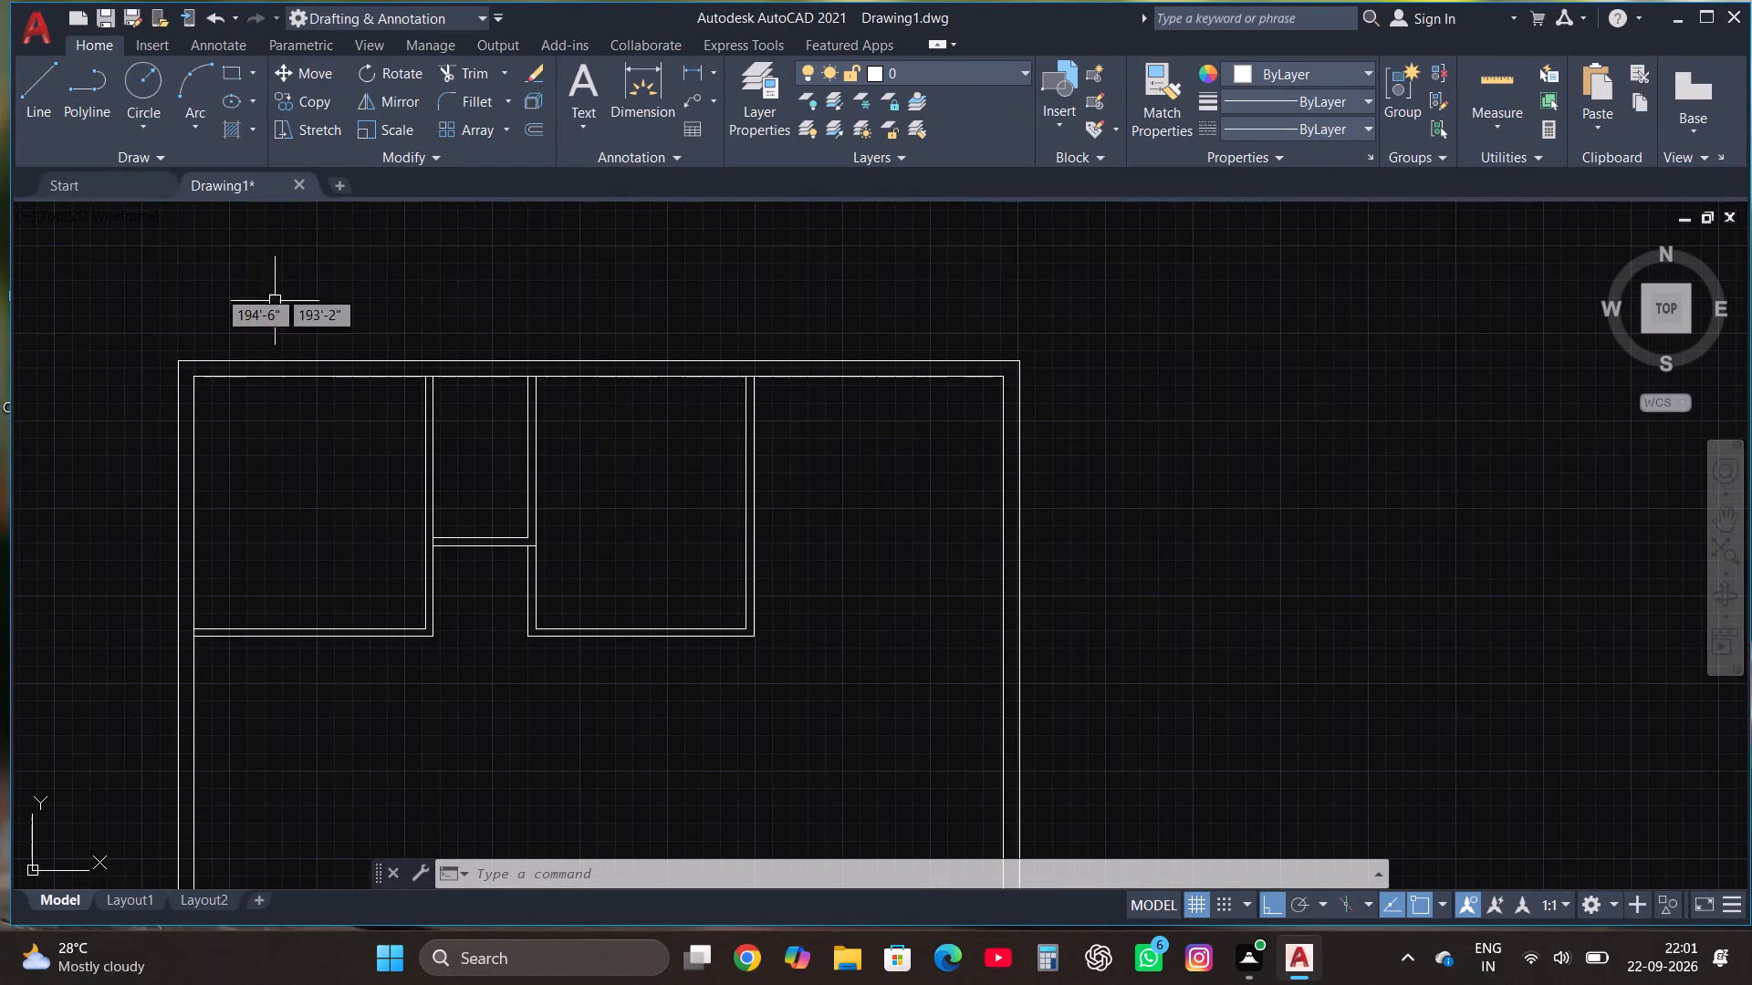
pyautogui.click(49, 80)
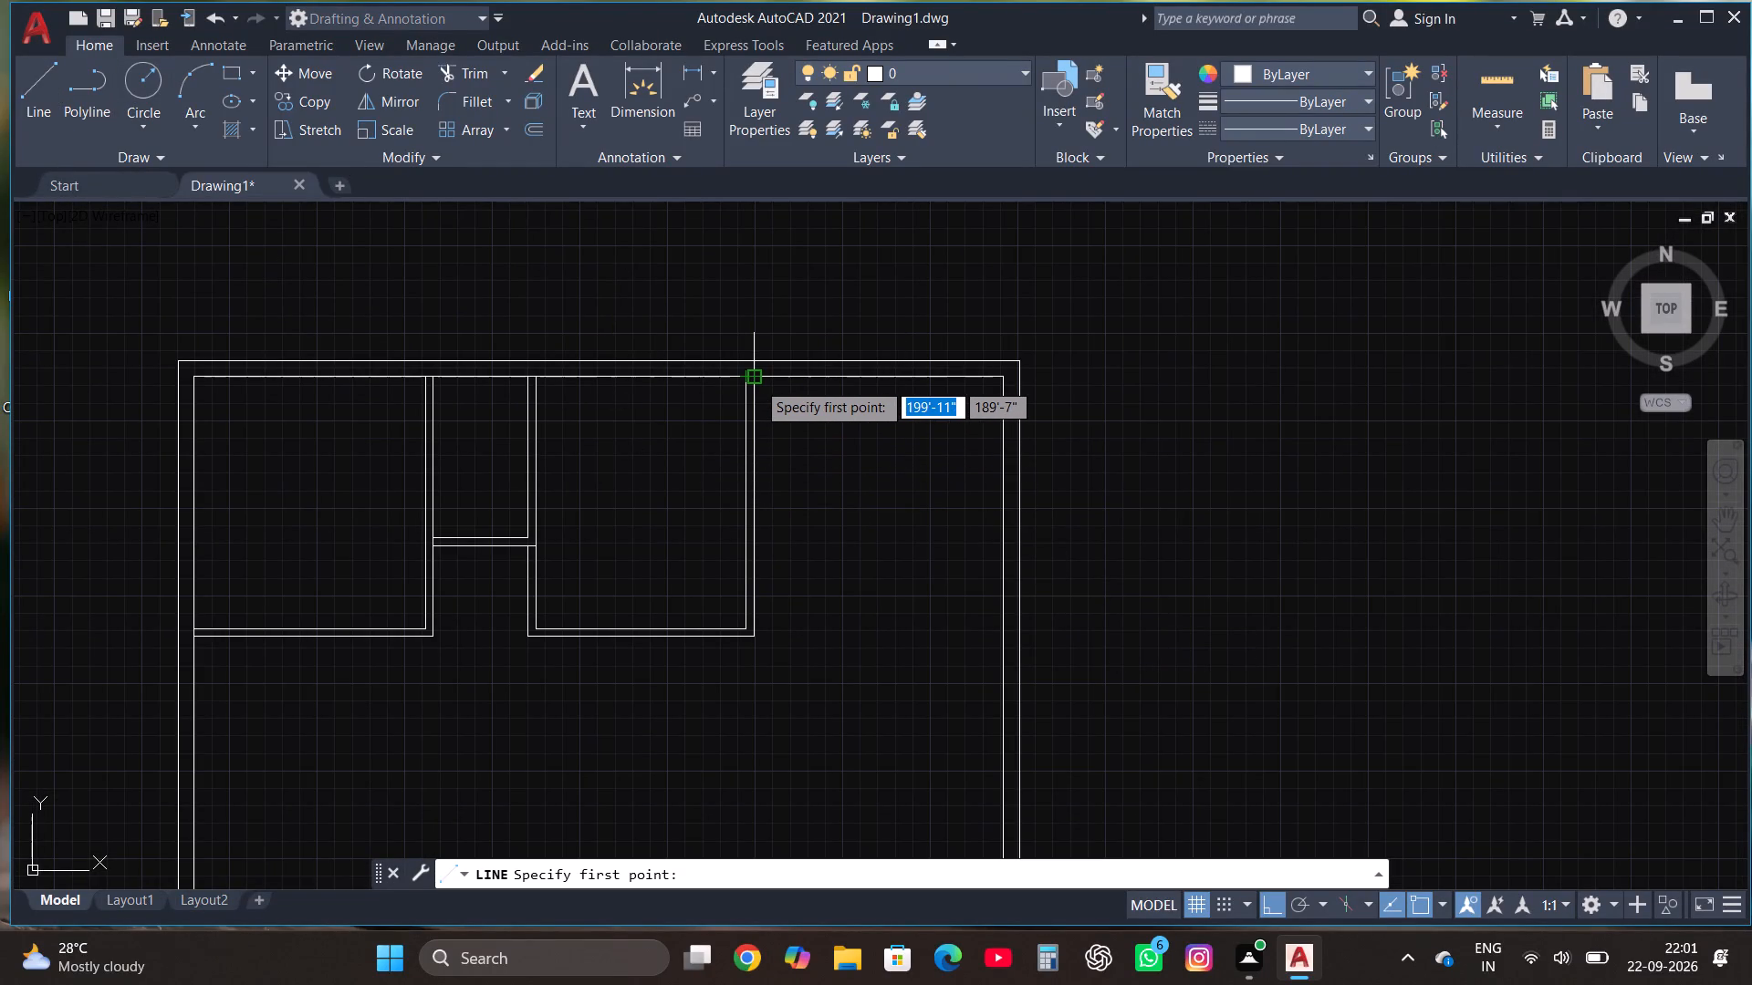
pyautogui.scroll(2, 812, 629)
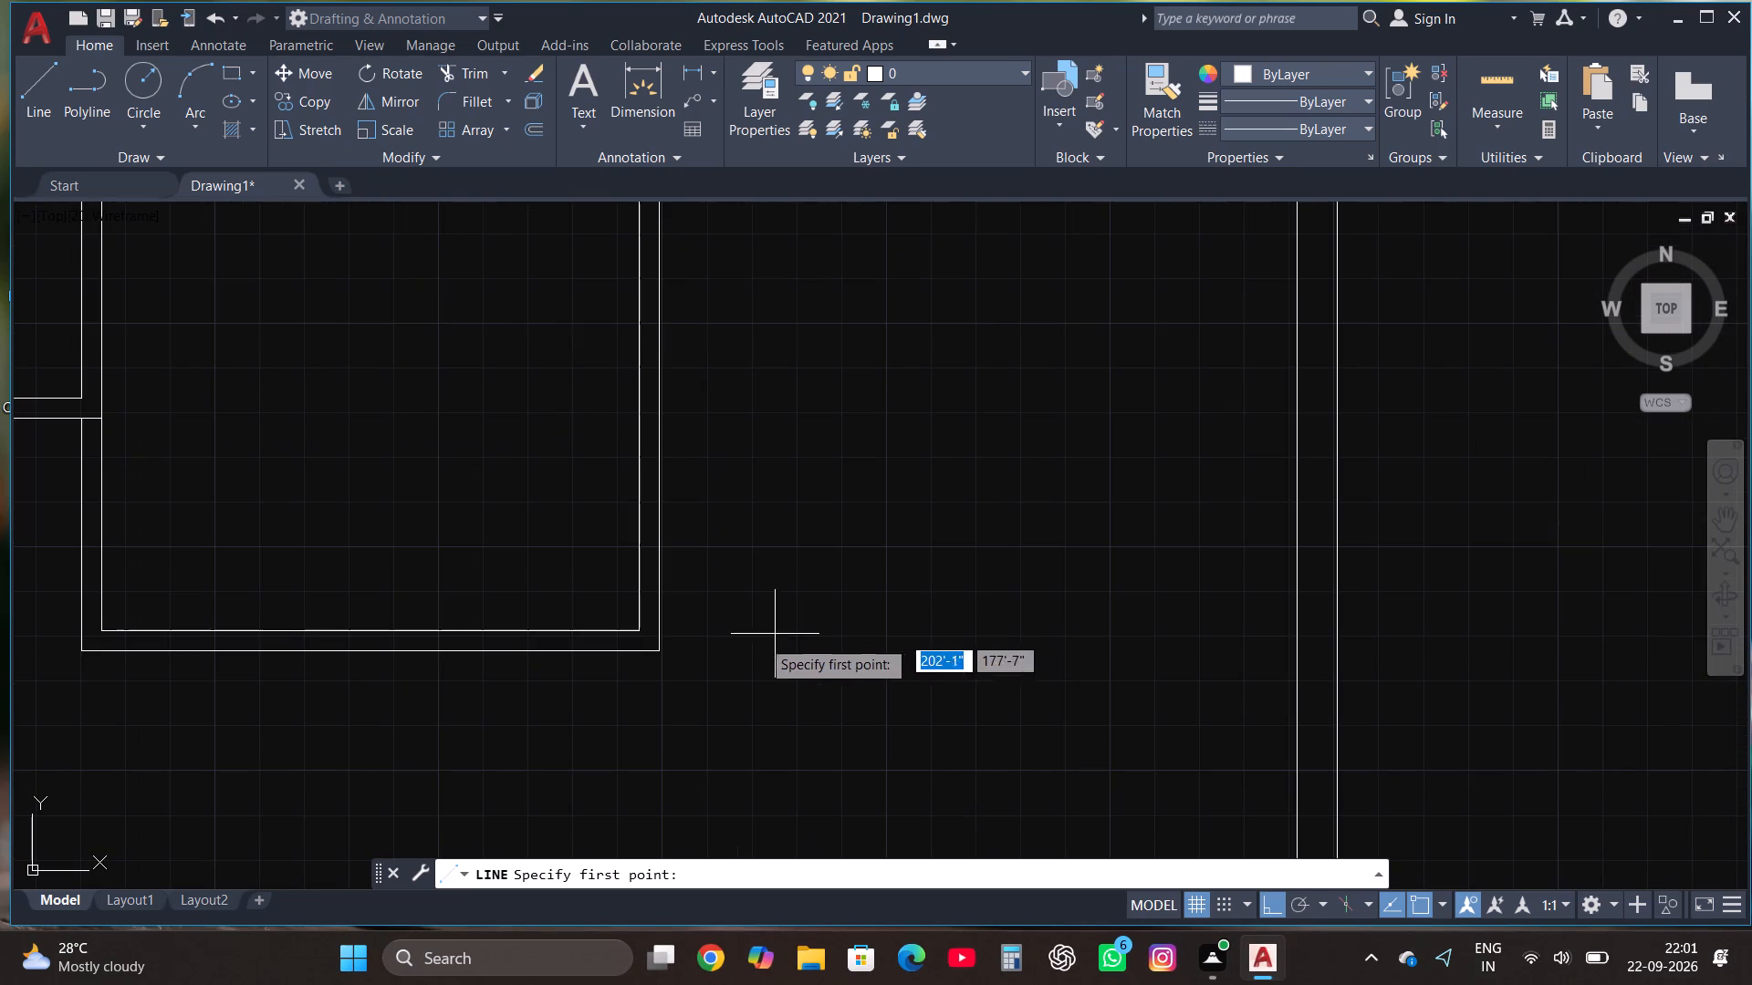
pyautogui.click(662, 651)
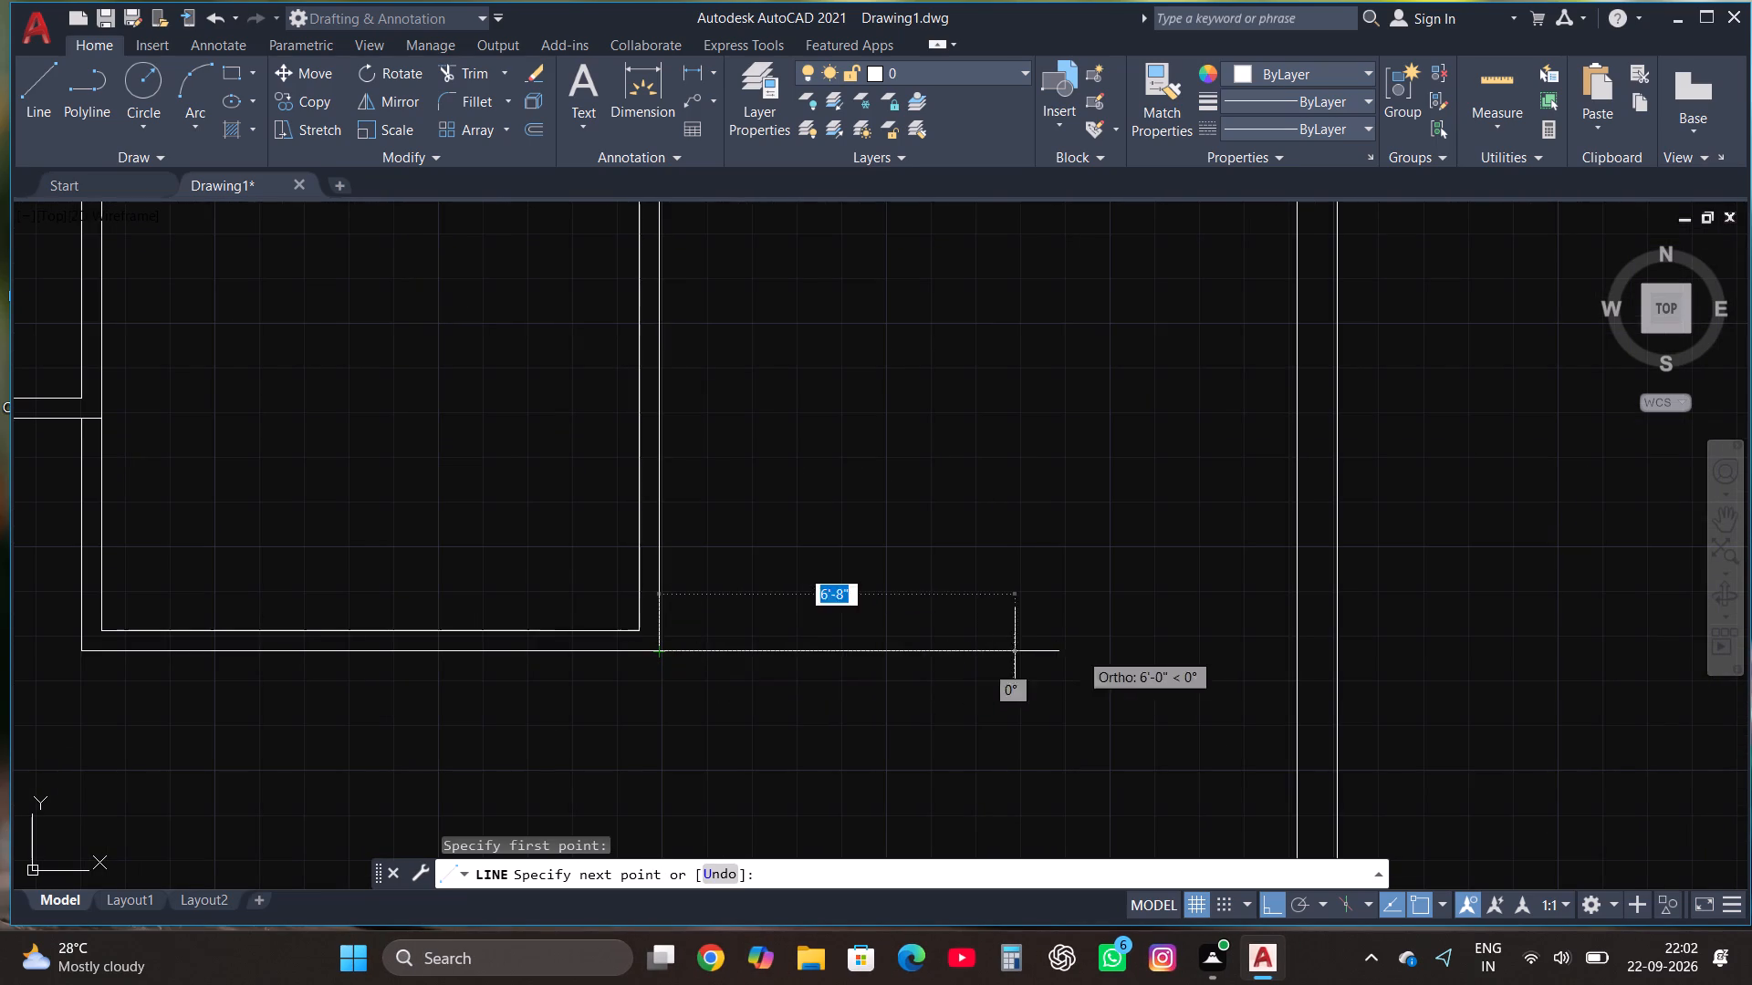
pyautogui.scroll(2, 1296, 648)
pyautogui.click(1347, 644)
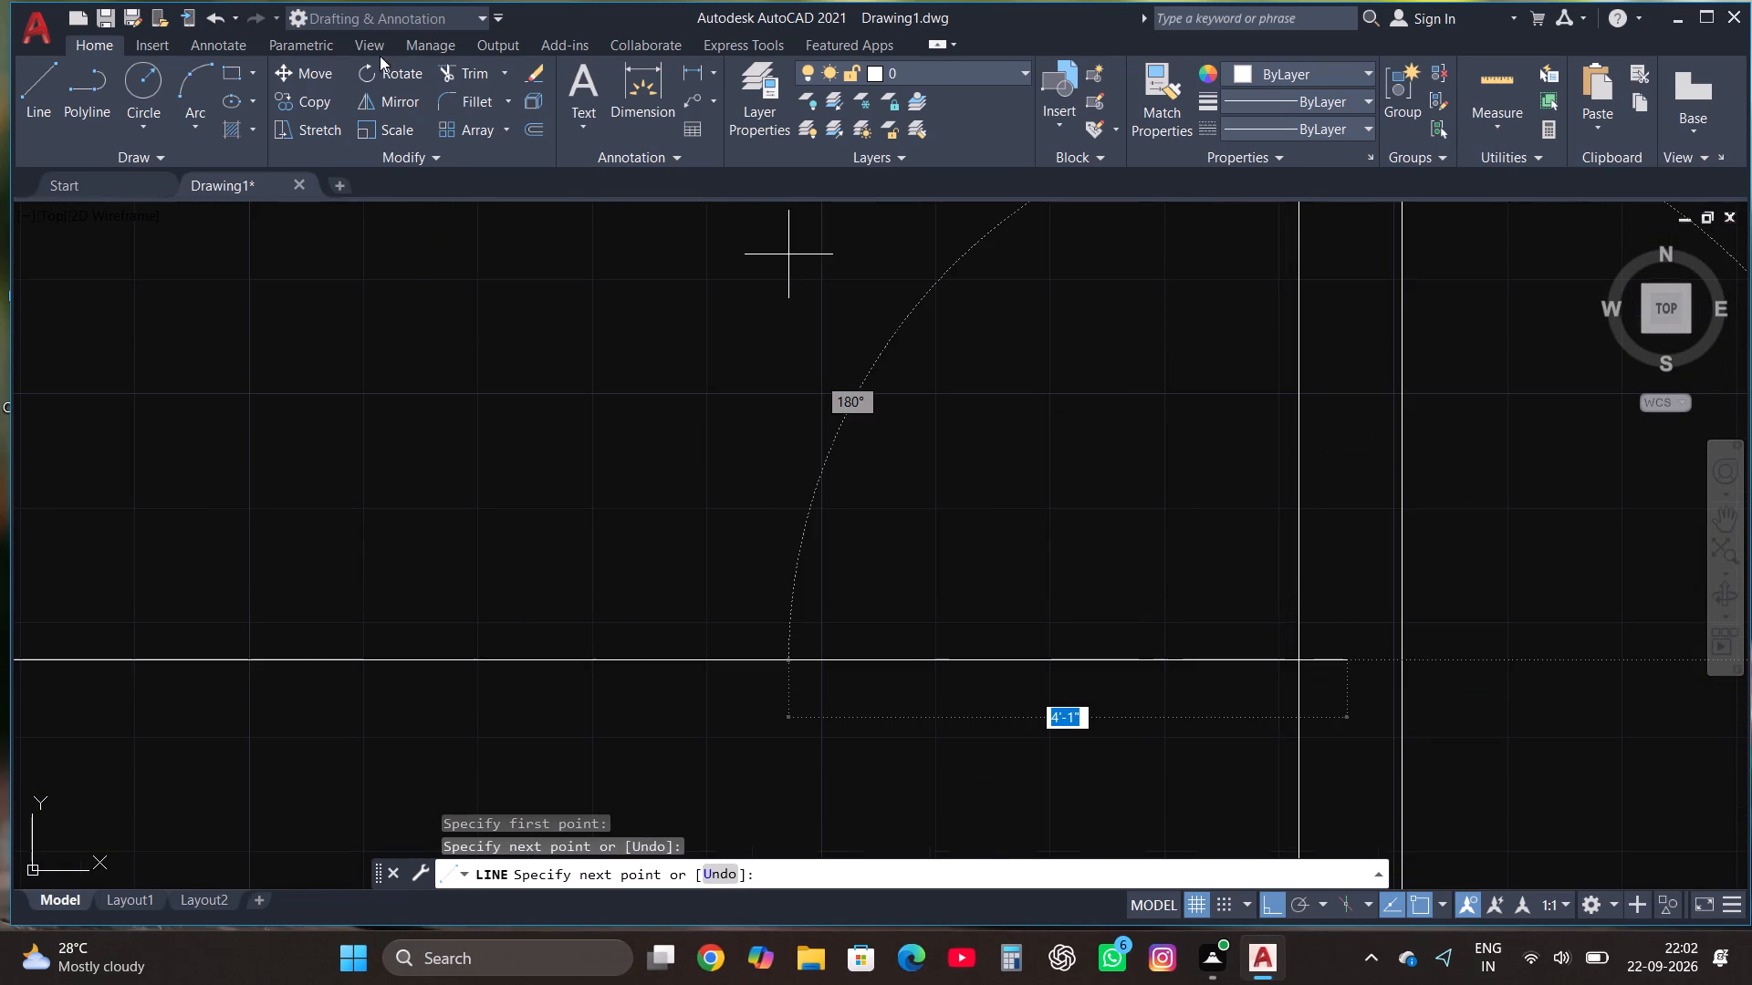
pyautogui.click(458, 67)
pyautogui.click(1332, 639)
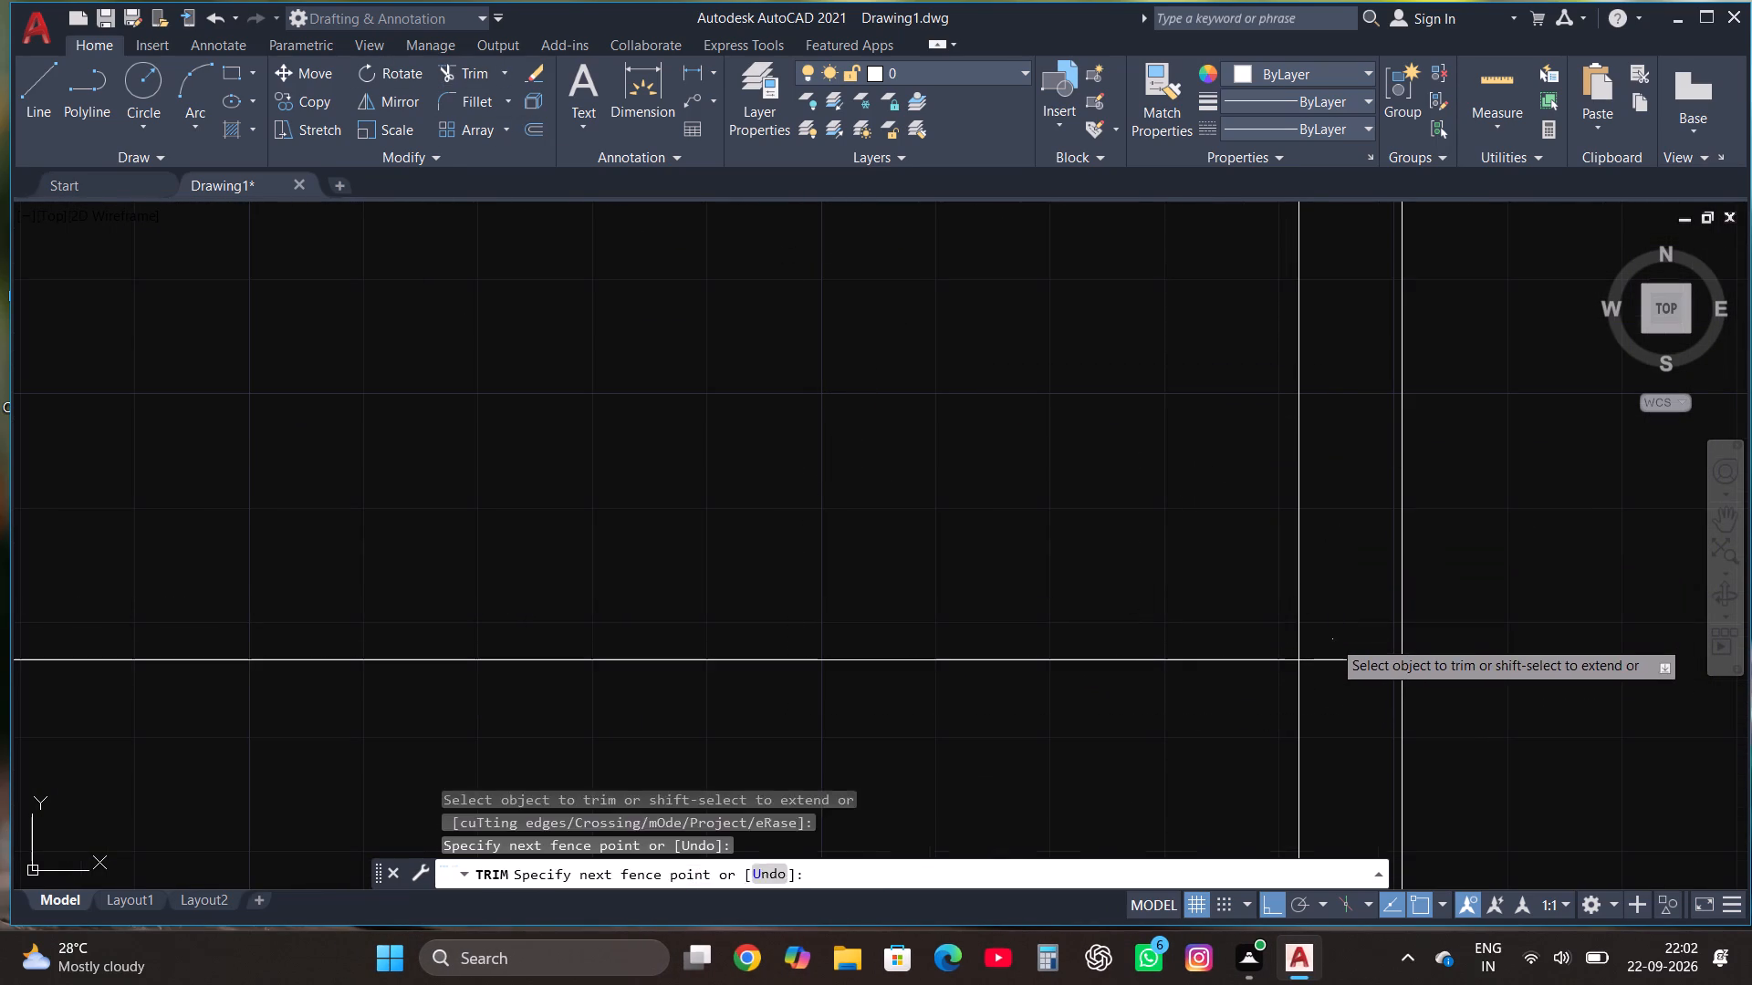
pyautogui.click(1327, 700)
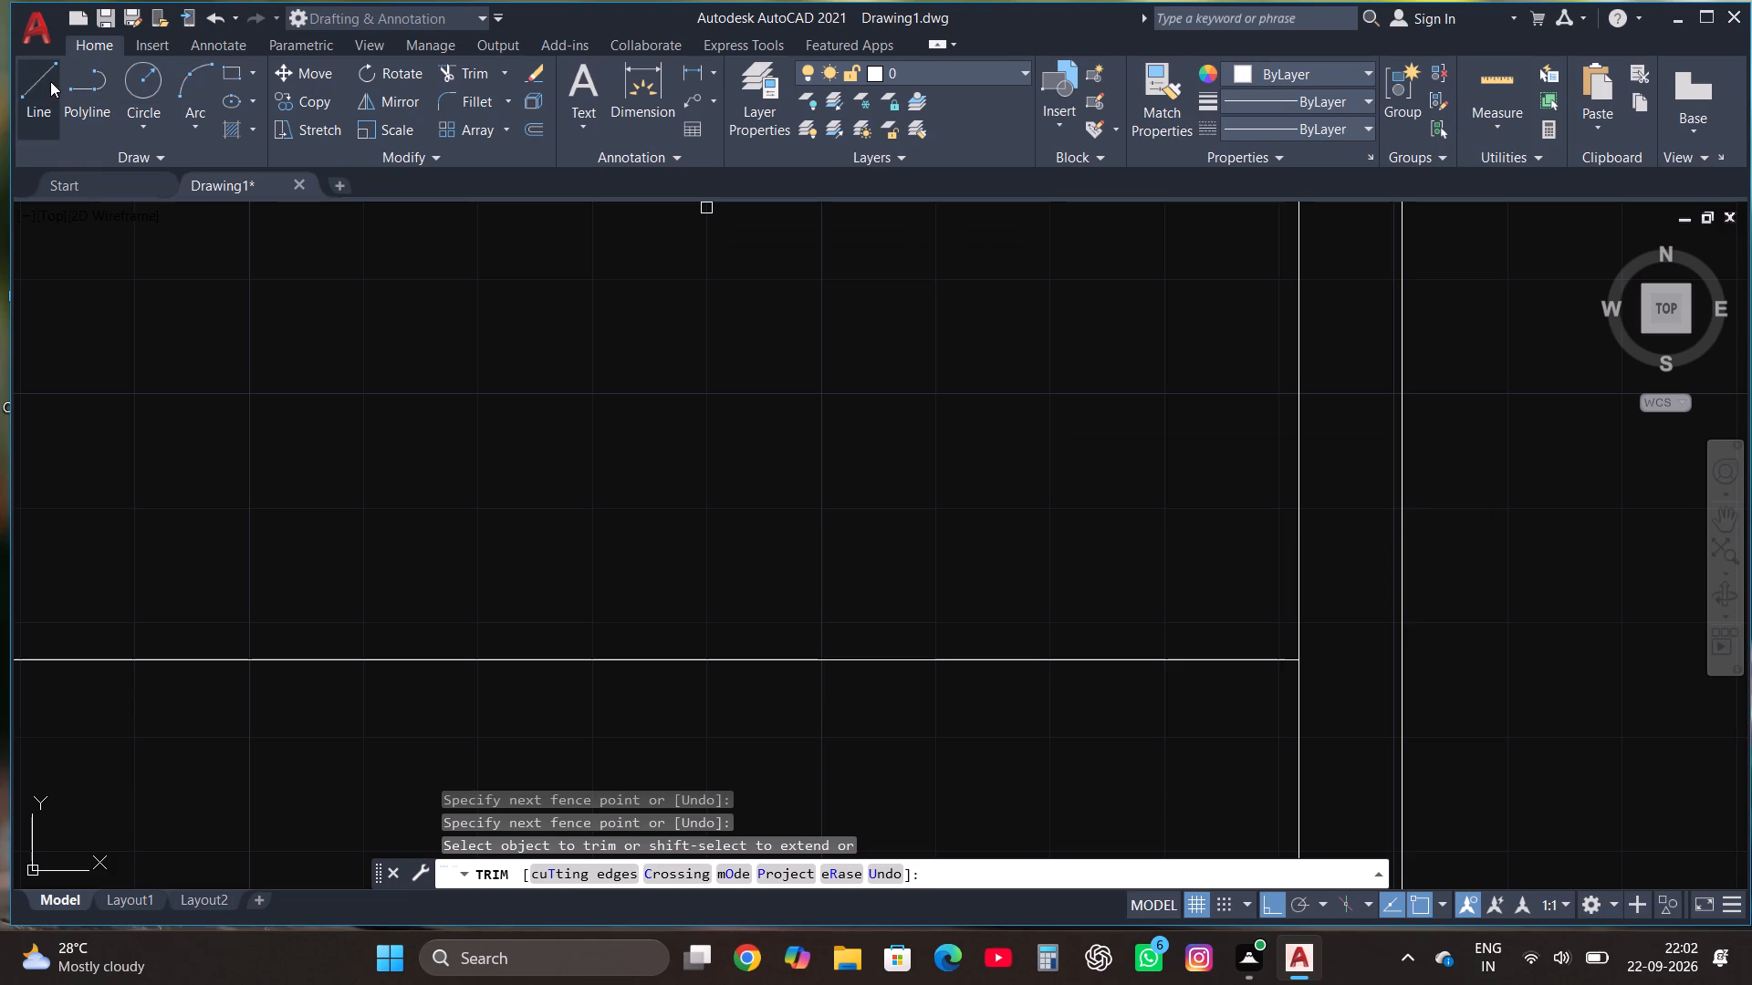
# Draw a parallel line from the room's right partition, level with its inner bottom line, and trim it at the right outer wall's inner face.
pyautogui.click(47, 81)
pyautogui.scroll(-2, 513, 405)
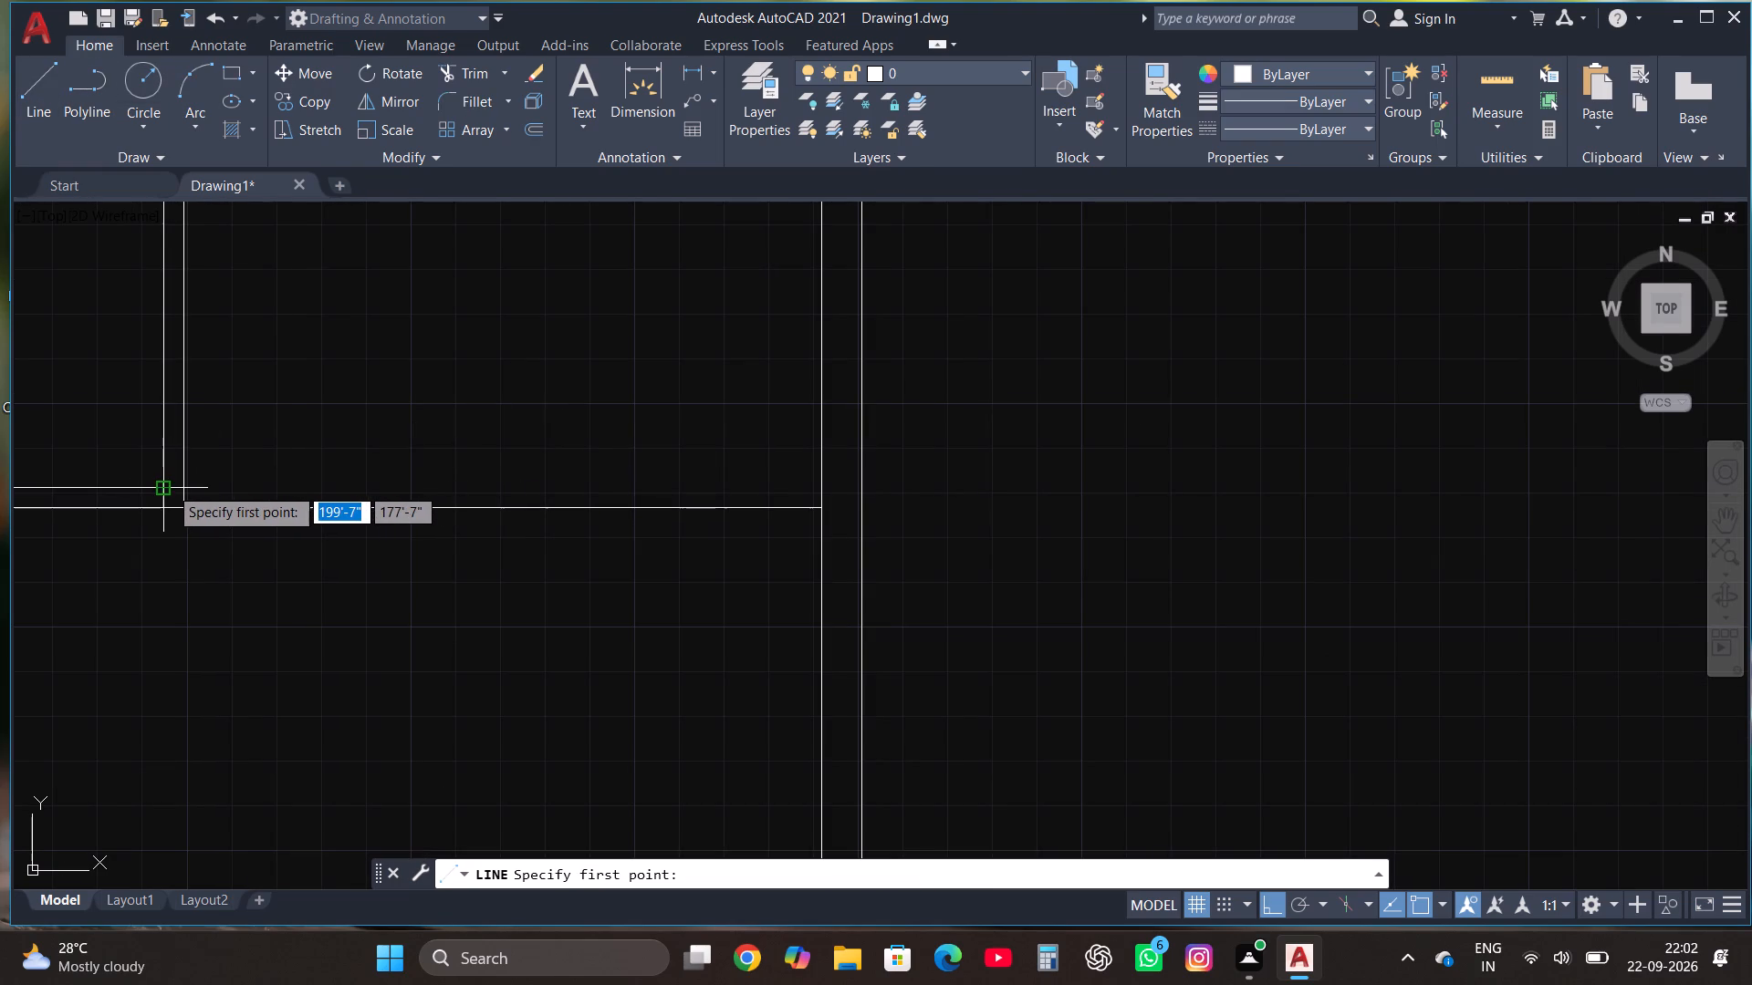
pyautogui.click(188, 483)
pyautogui.scroll(3, 766, 466)
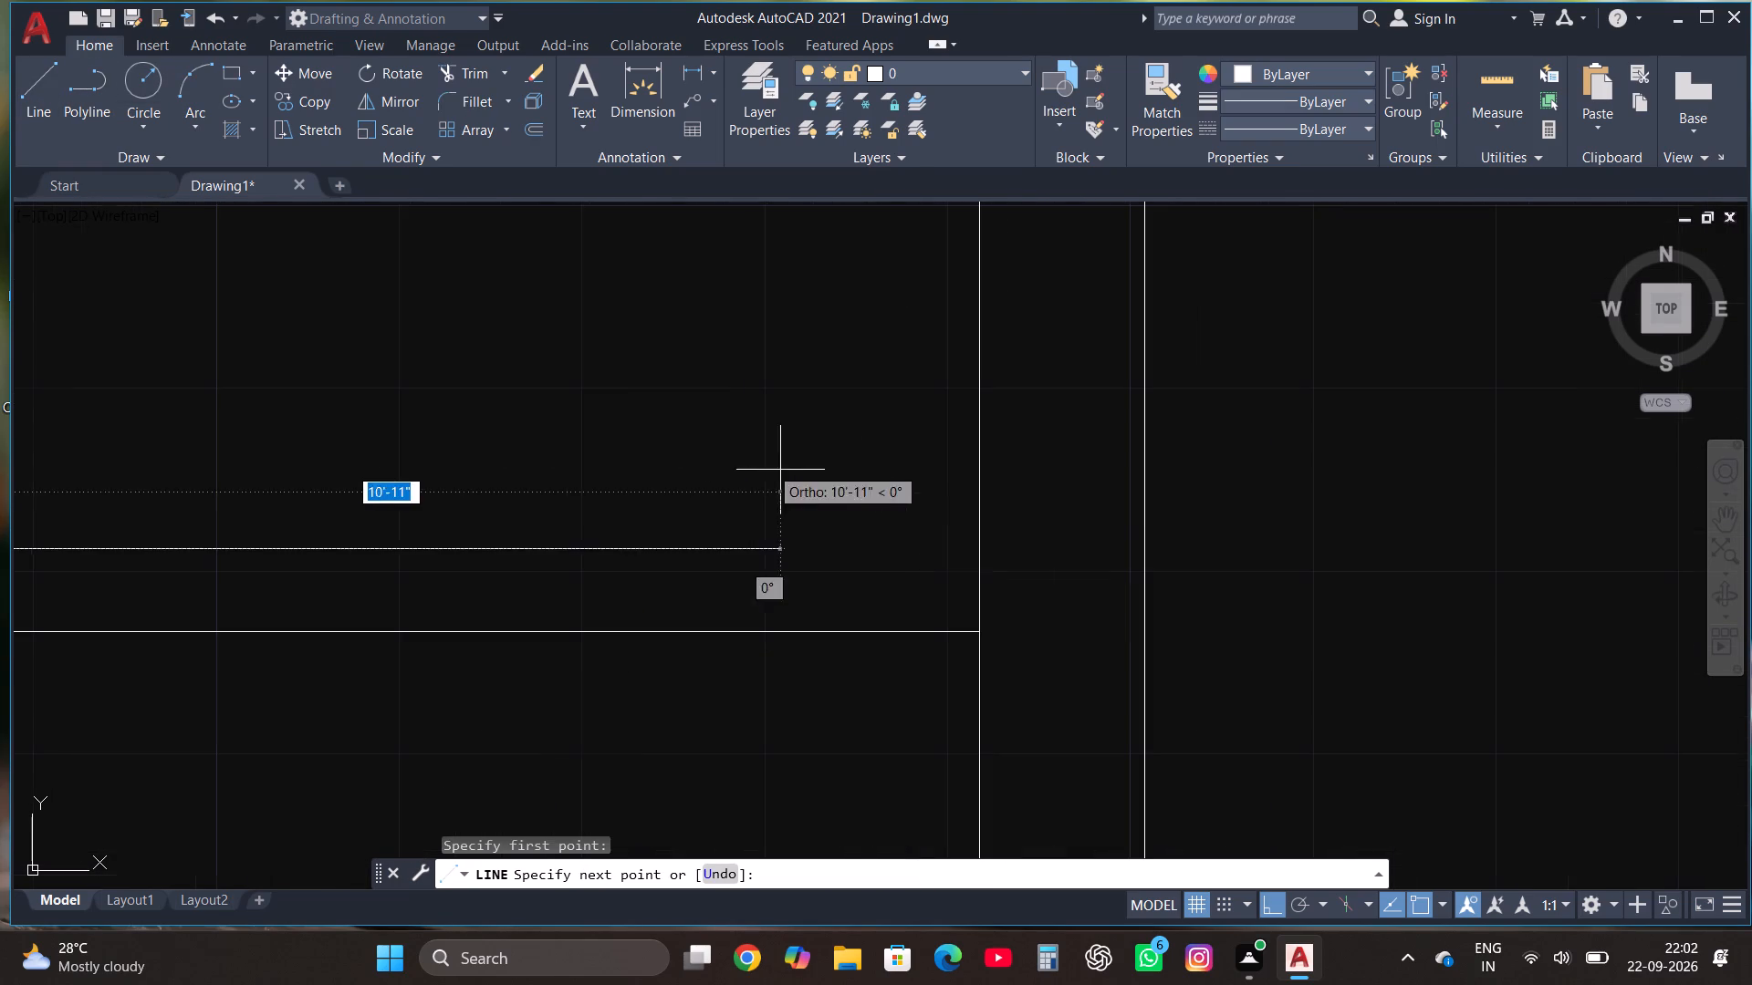
pyautogui.click(1022, 498)
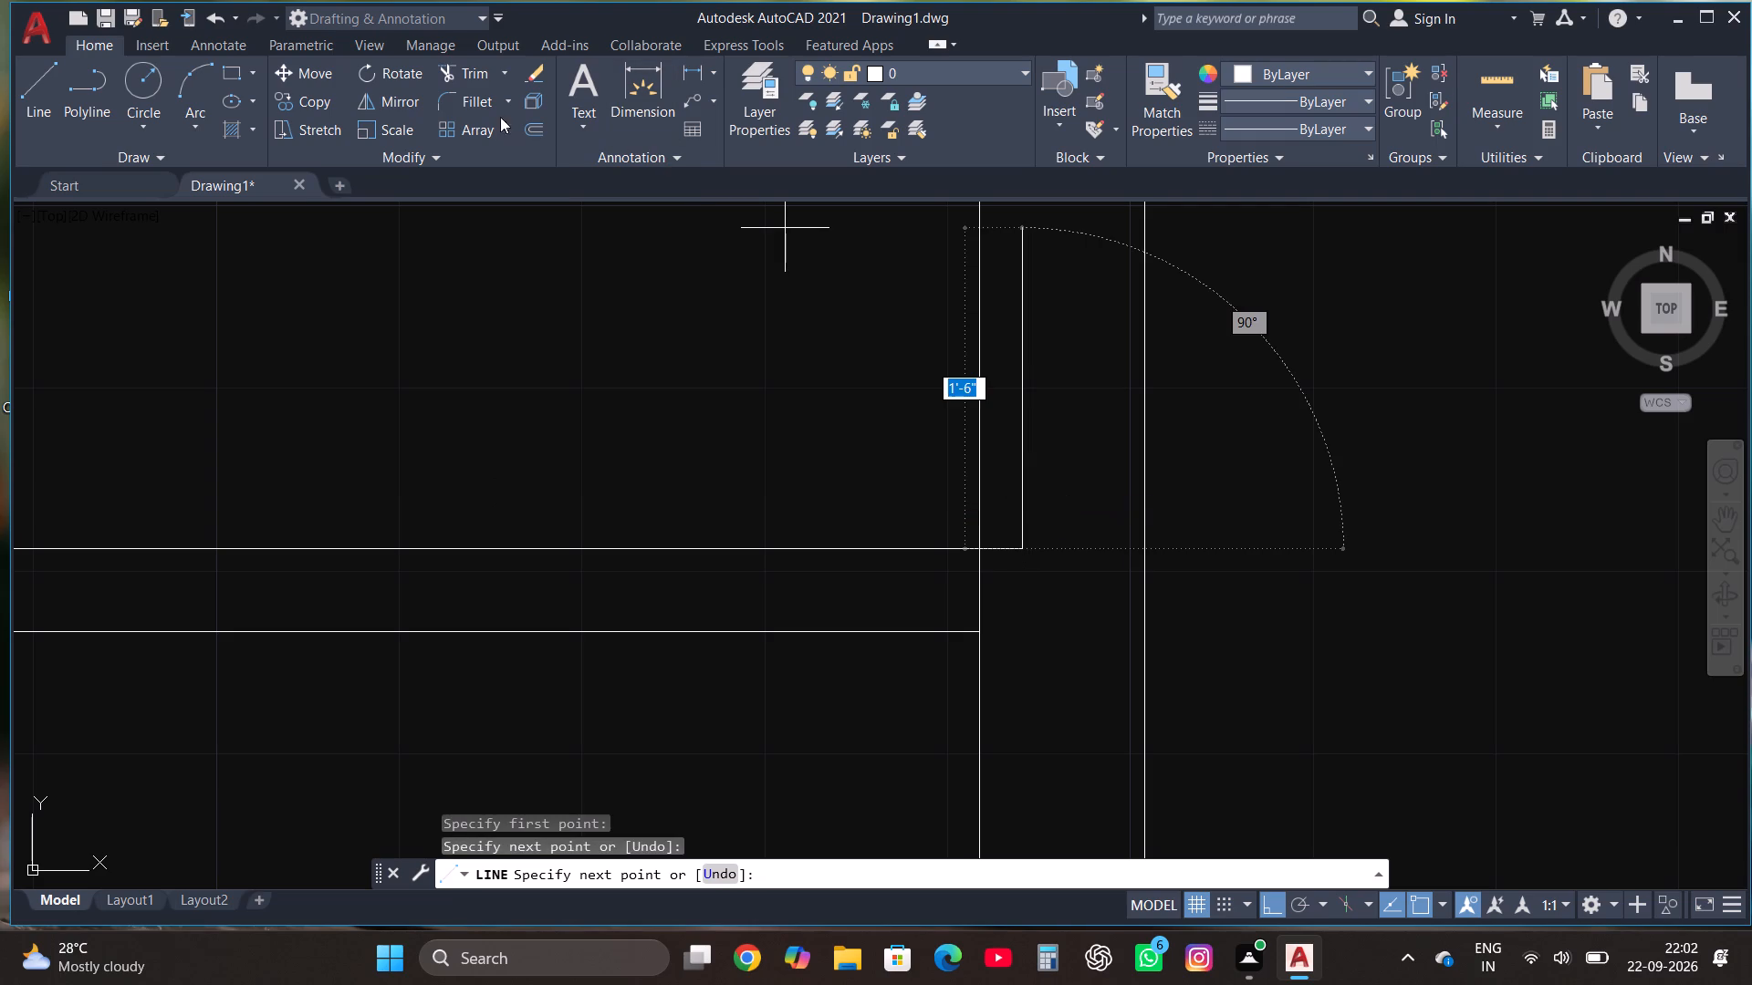
pyautogui.click(464, 69)
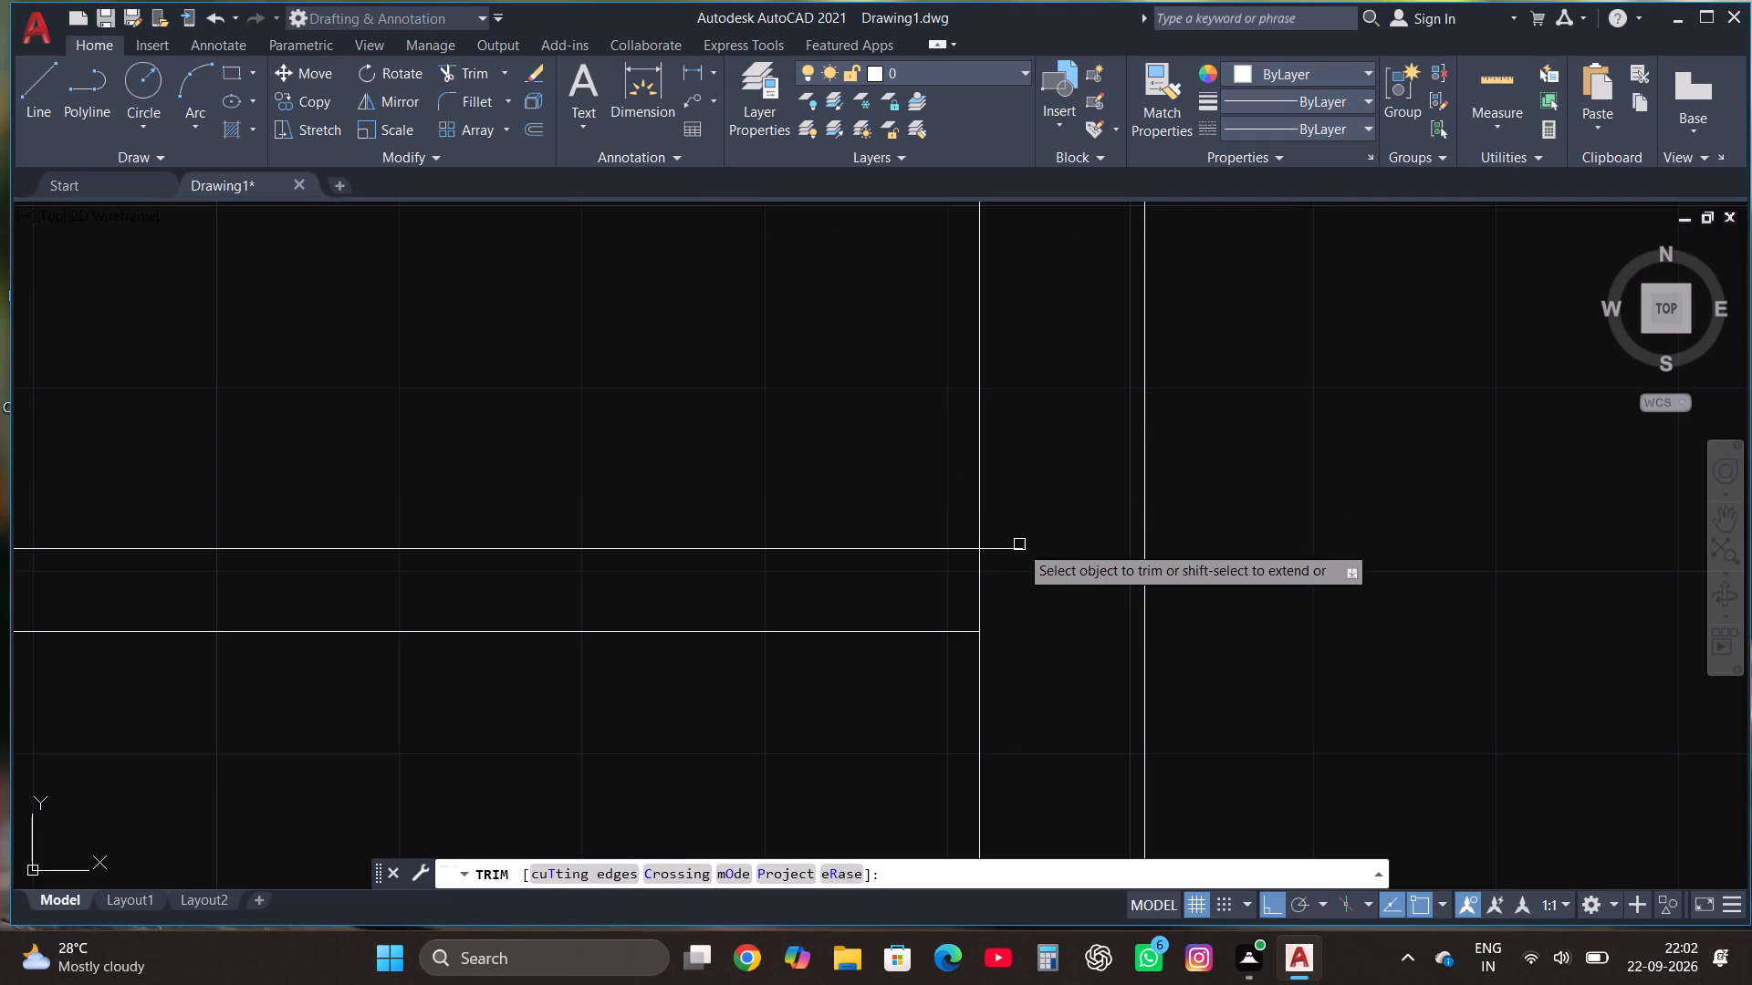
pyautogui.click(1017, 544)
# Trim the right partition's outer line where it crosses between the two horizontal partition lines.
pyautogui.scroll(-4, 1017, 544)
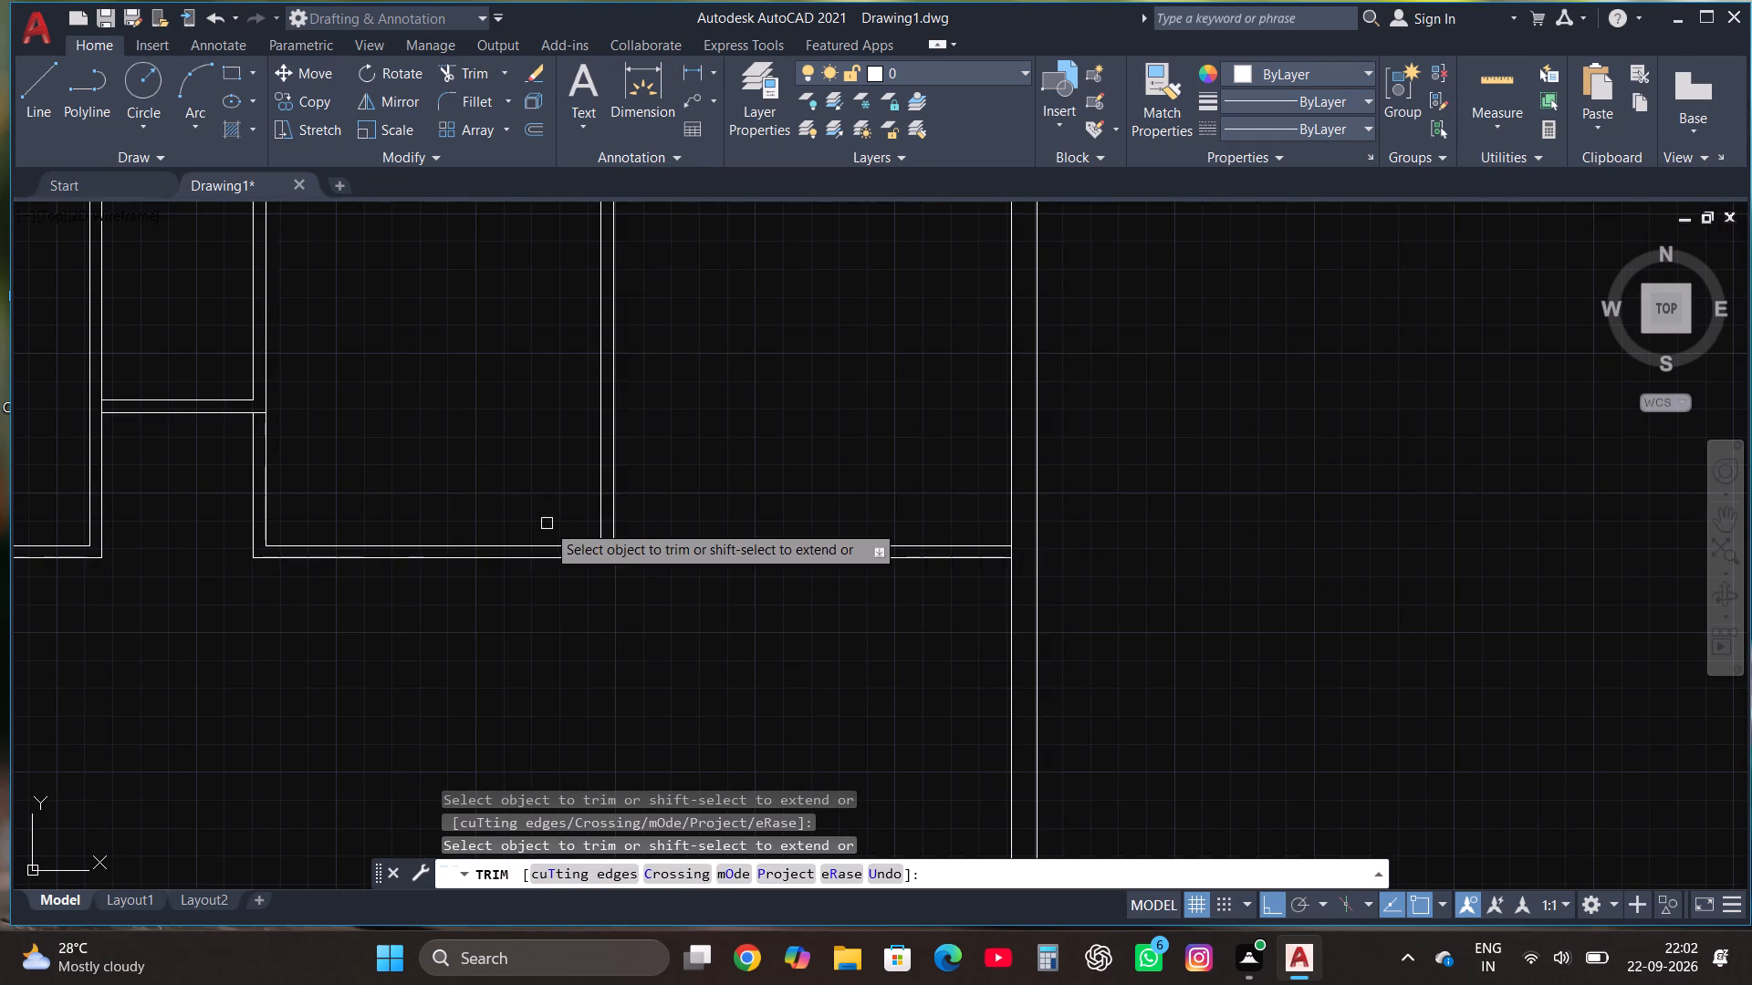
pyautogui.scroll(2, 547, 524)
pyautogui.click(711, 589)
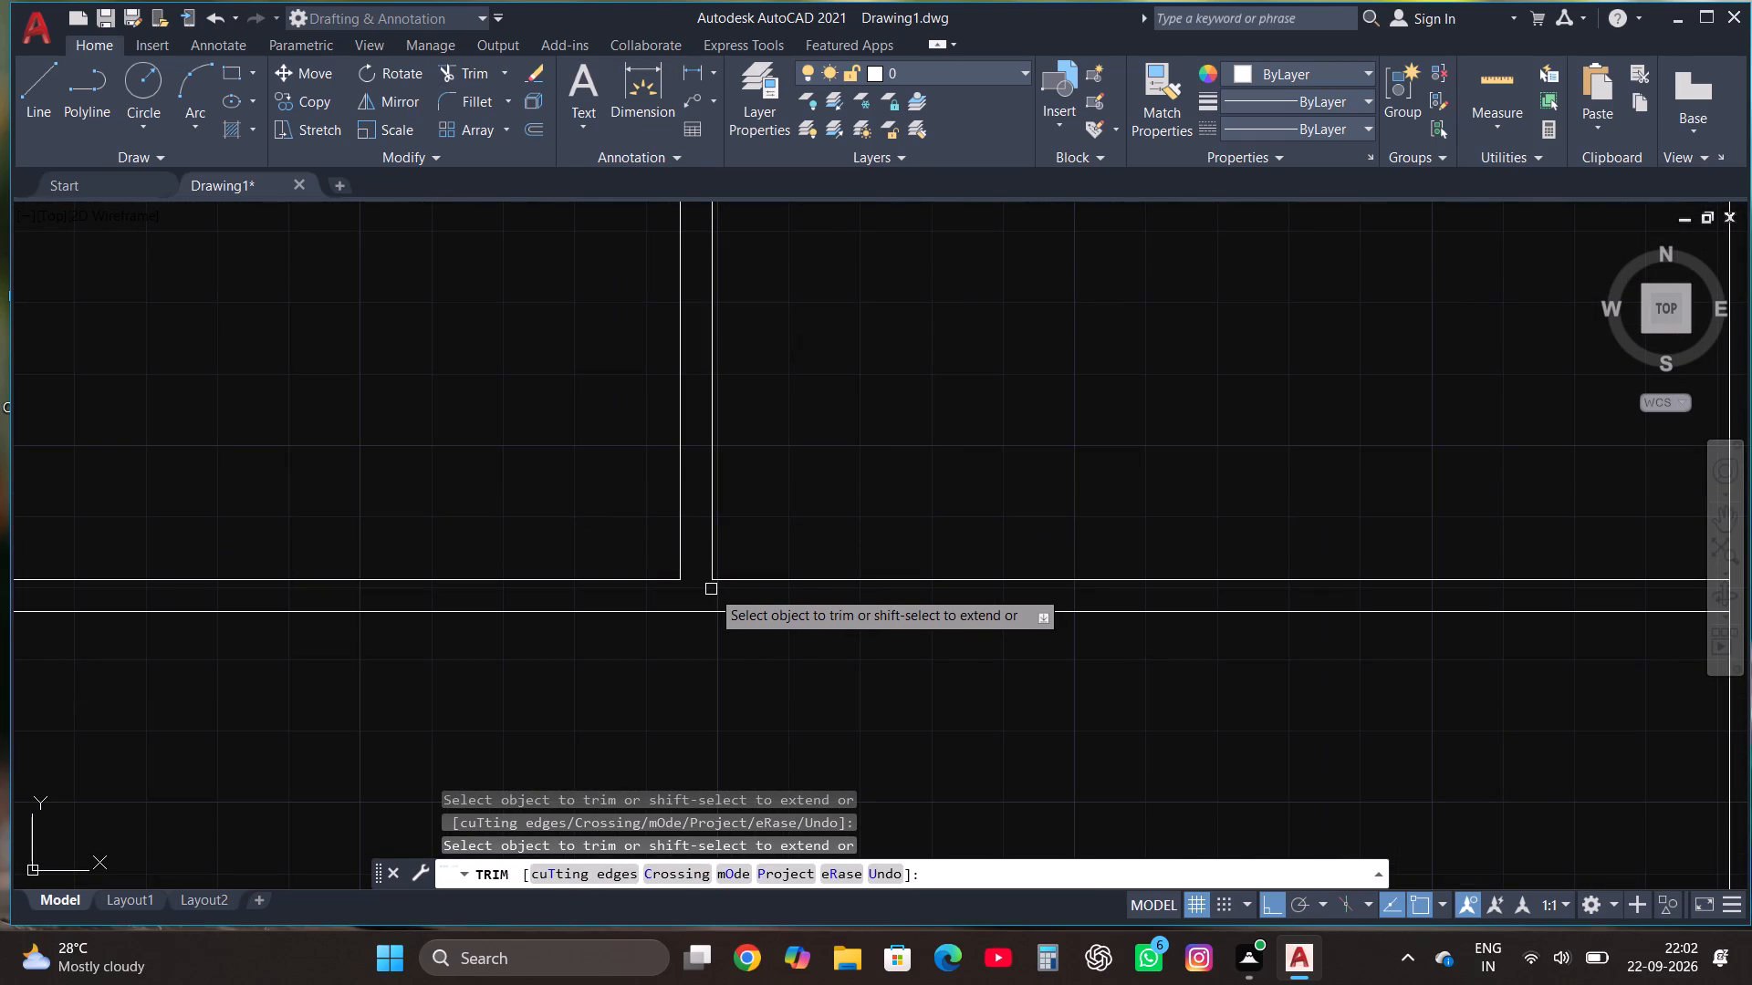
pyautogui.press('Escape')
pyautogui.scroll(-4, 711, 589)
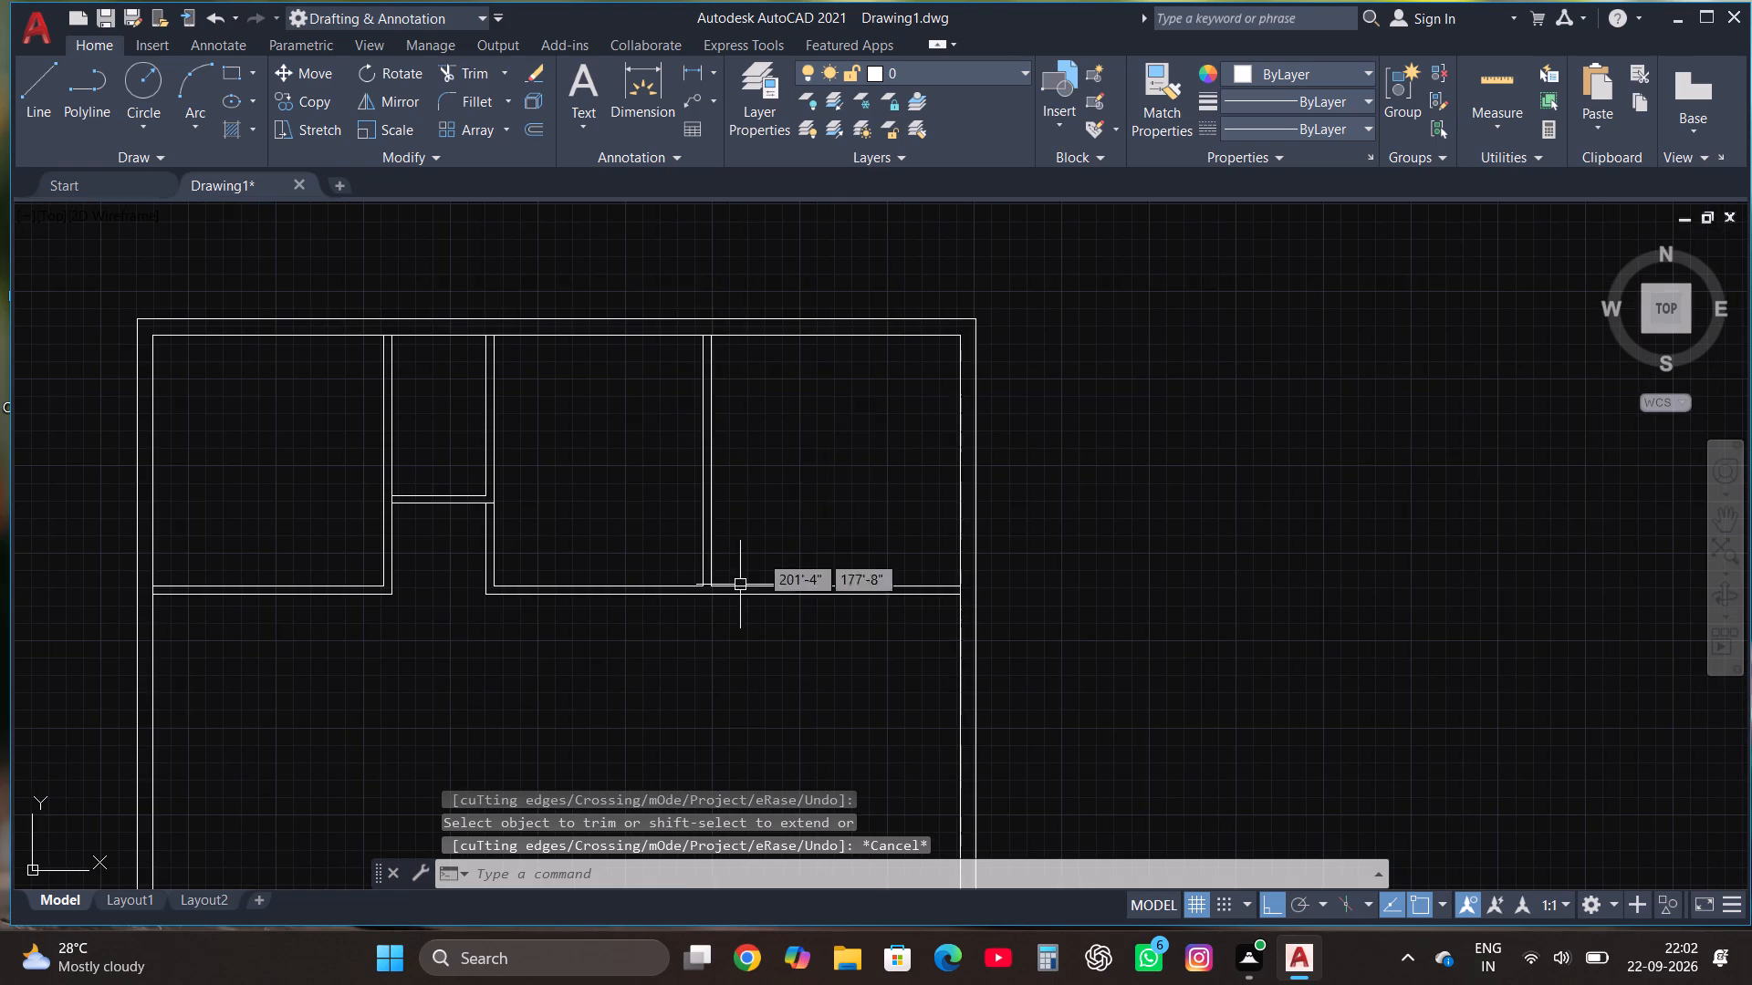
# Draw lines from the new partition's lower end at the right outer wall: 4'7" down, 7'8" left, and 4'7" up.
pyautogui.click(36, 88)
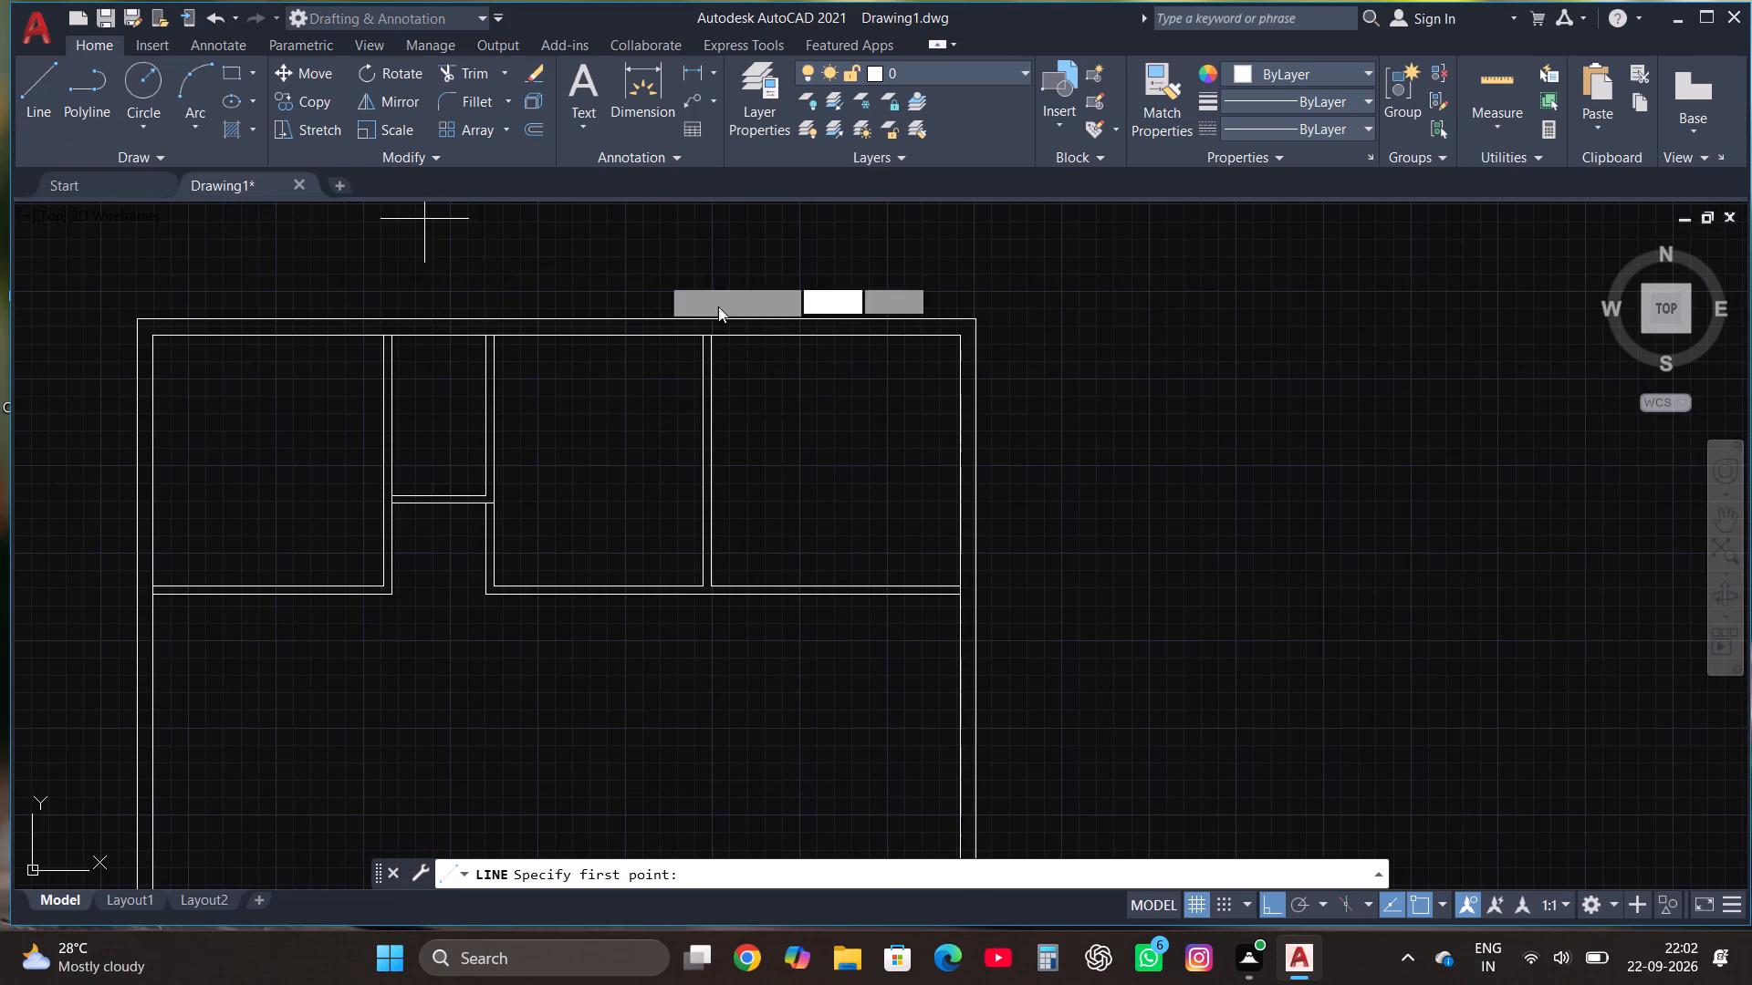
pyautogui.scroll(3, 980, 637)
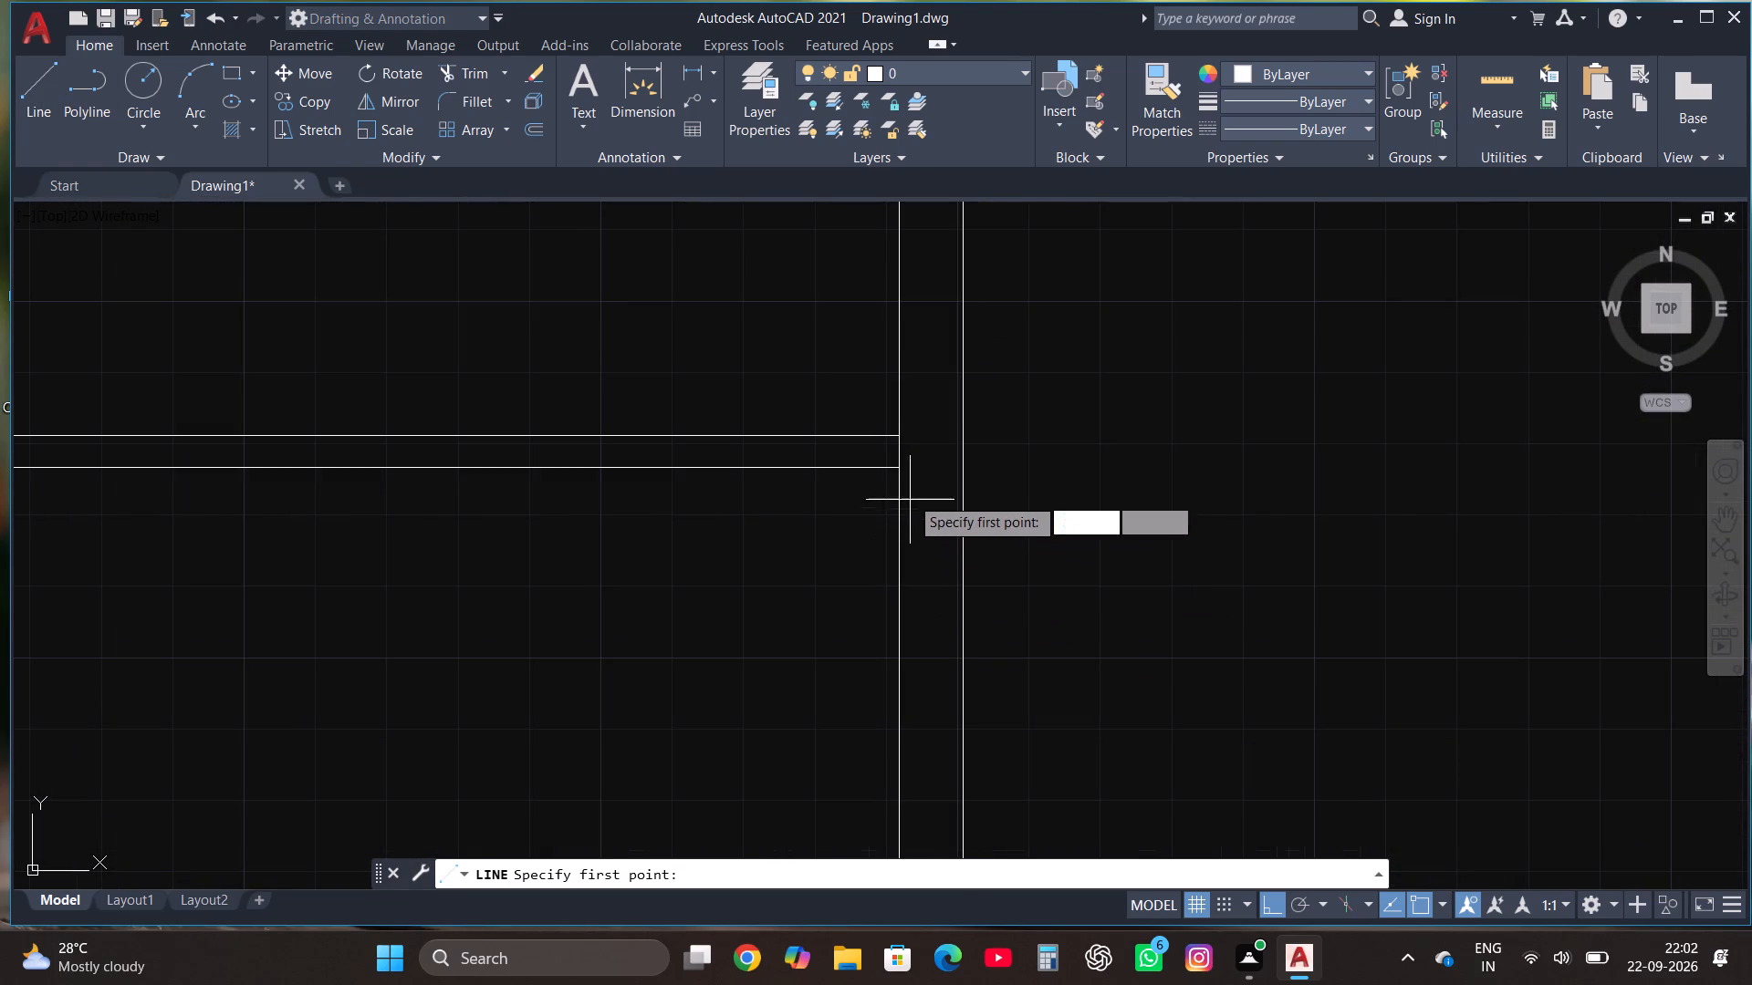
pyautogui.click(899, 470)
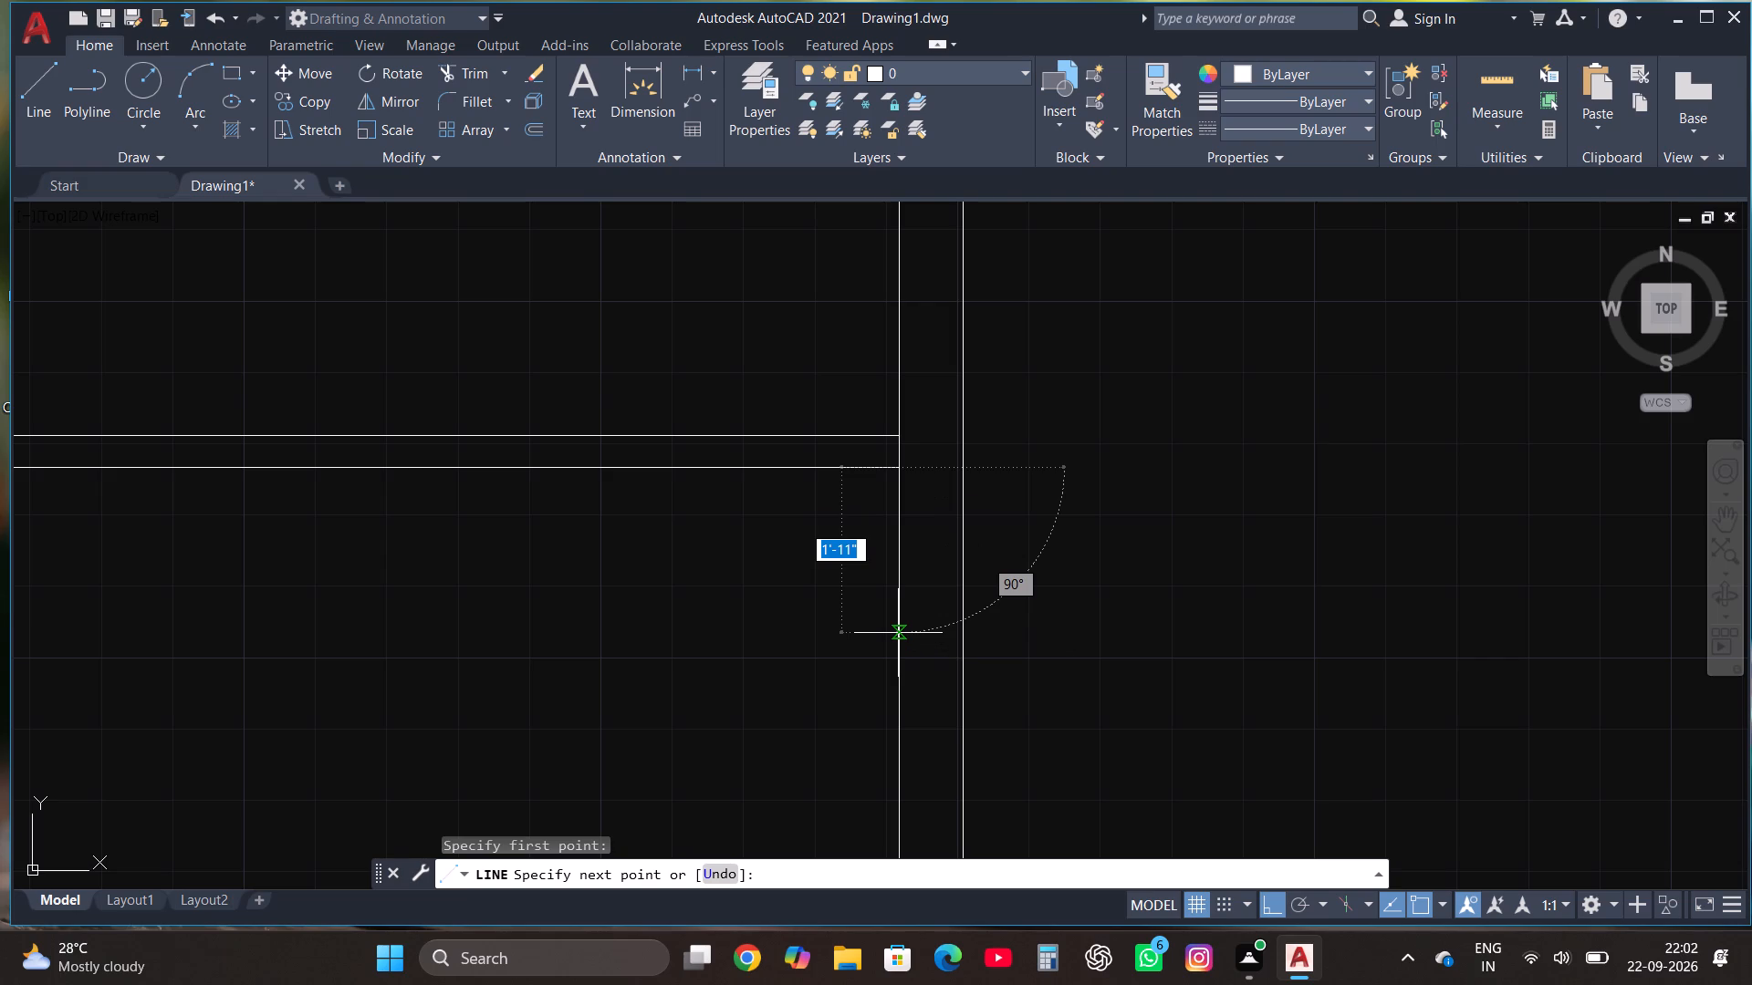
pyautogui.write('4\'7"')
pyautogui.press('Return')
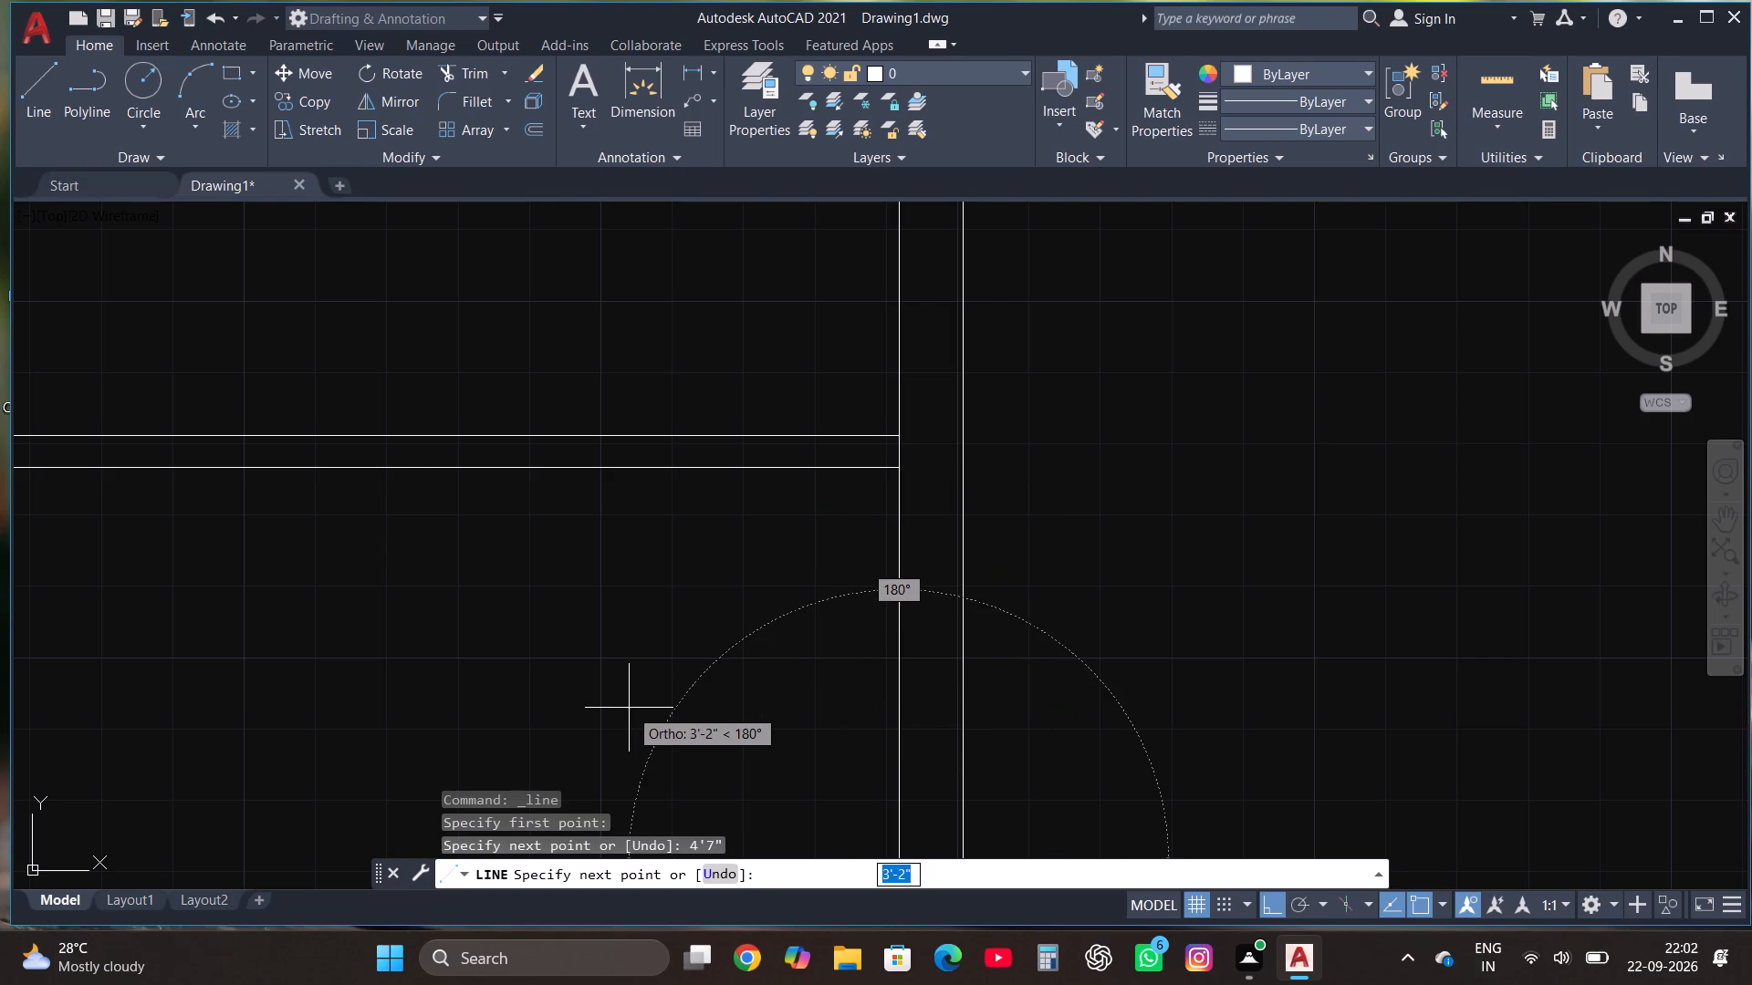
pyautogui.scroll(-4, 639, 649)
pyautogui.scroll(1, 521, 698)
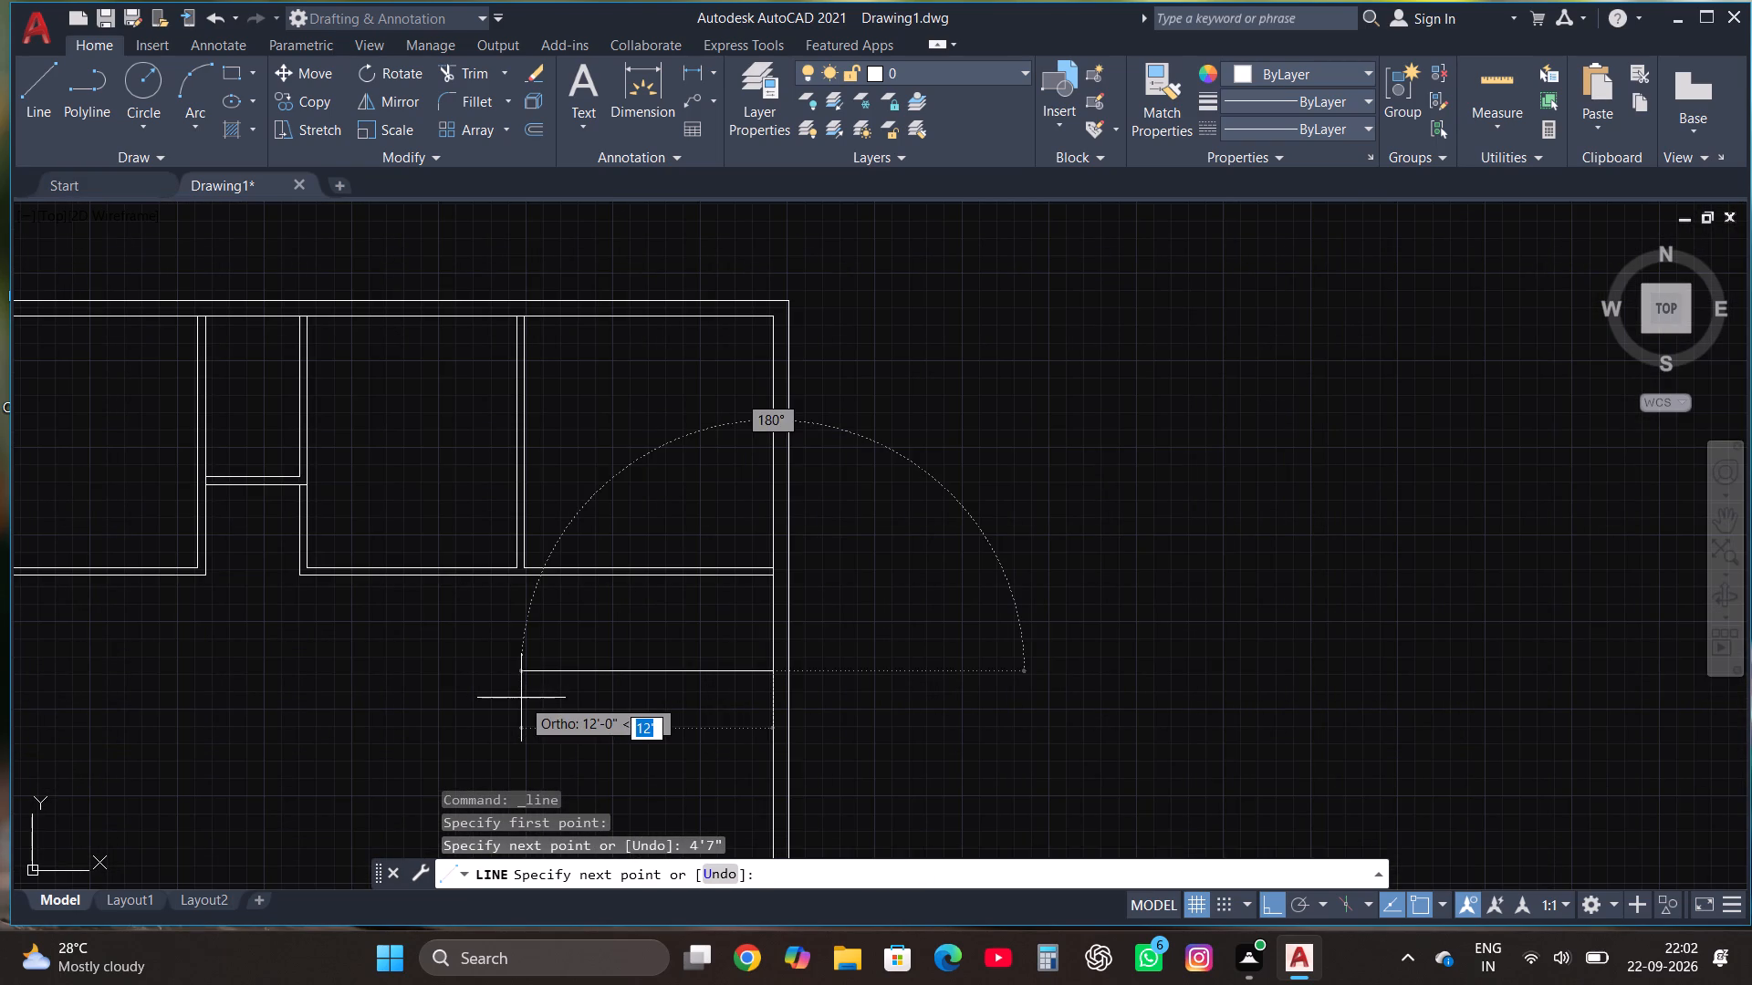
pyautogui.write("7'")
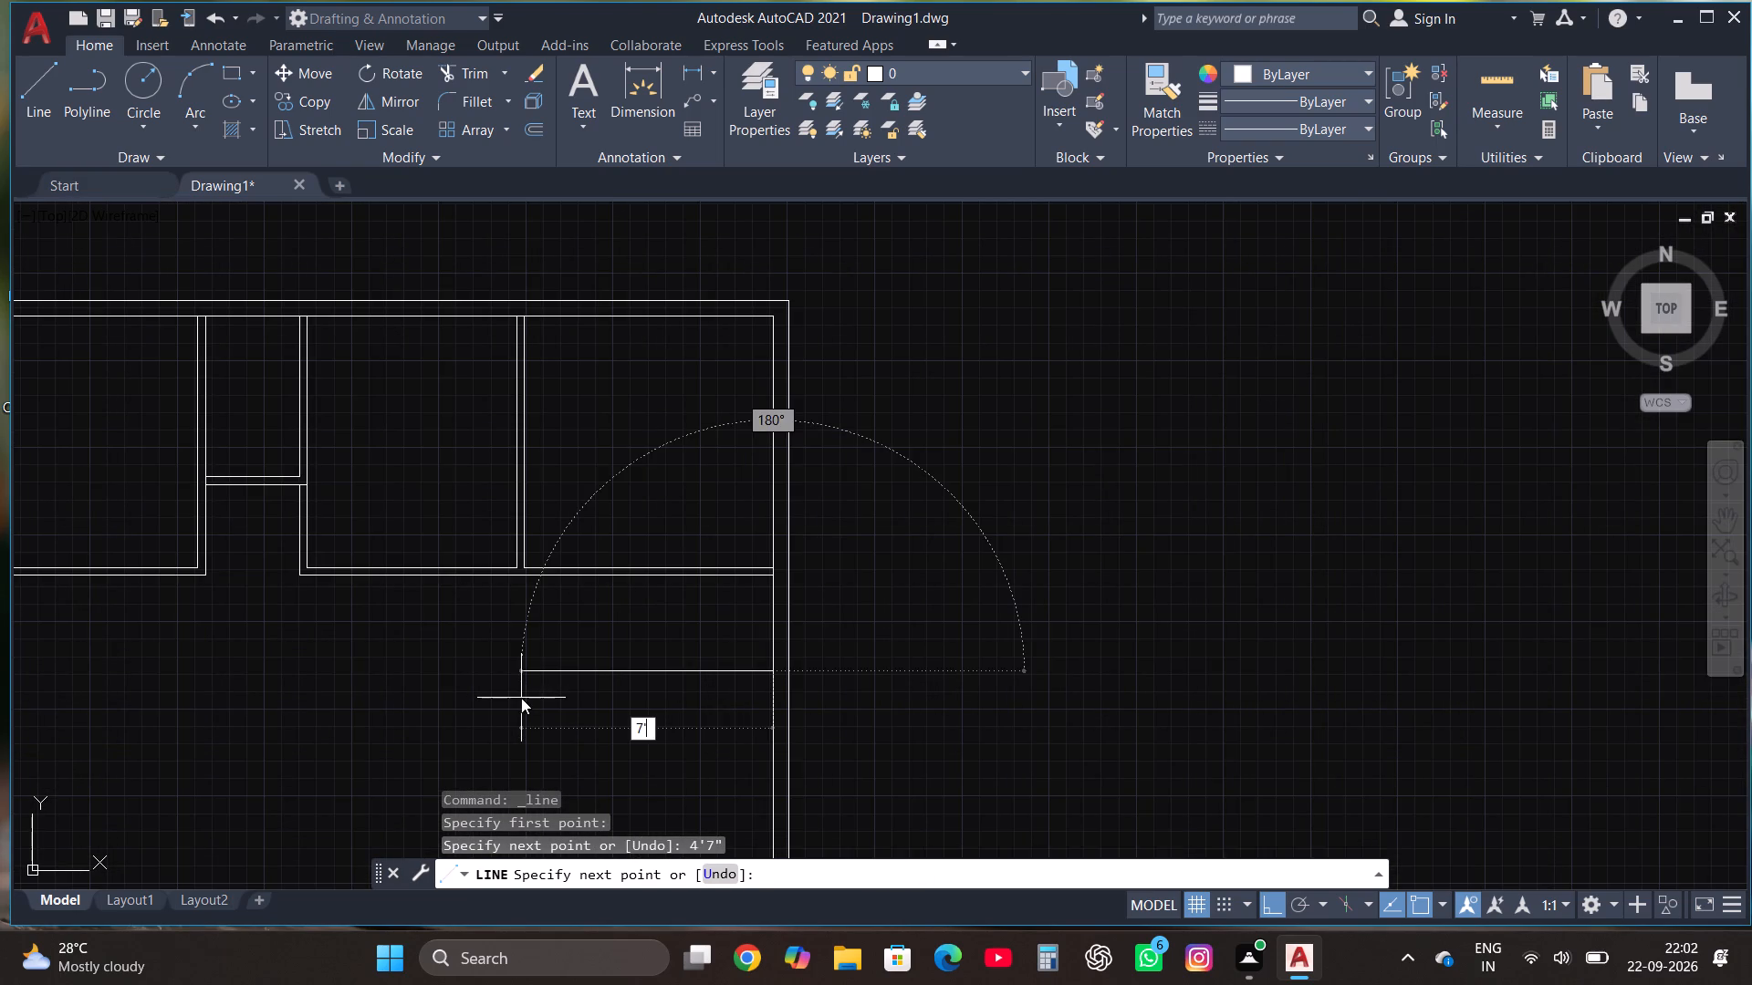
pyautogui.write('8"')
pyautogui.press('Return')
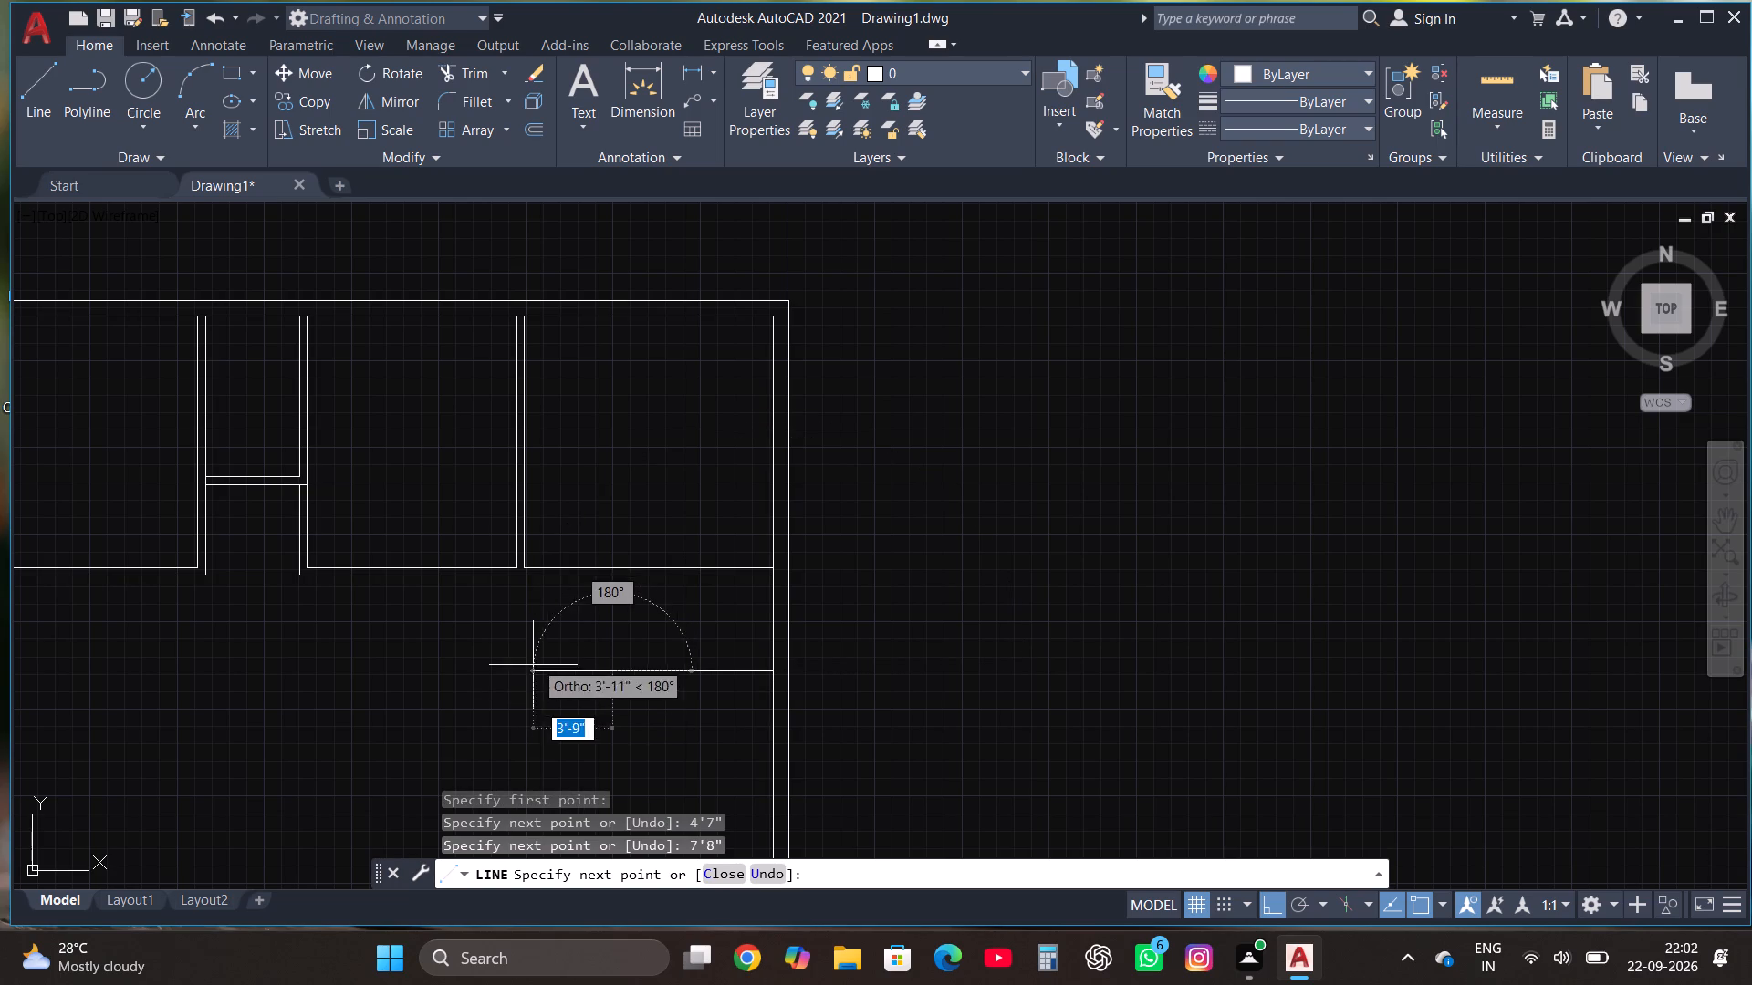
pyautogui.write("4'")
pyautogui.write('7"')
pyautogui.press('Return')
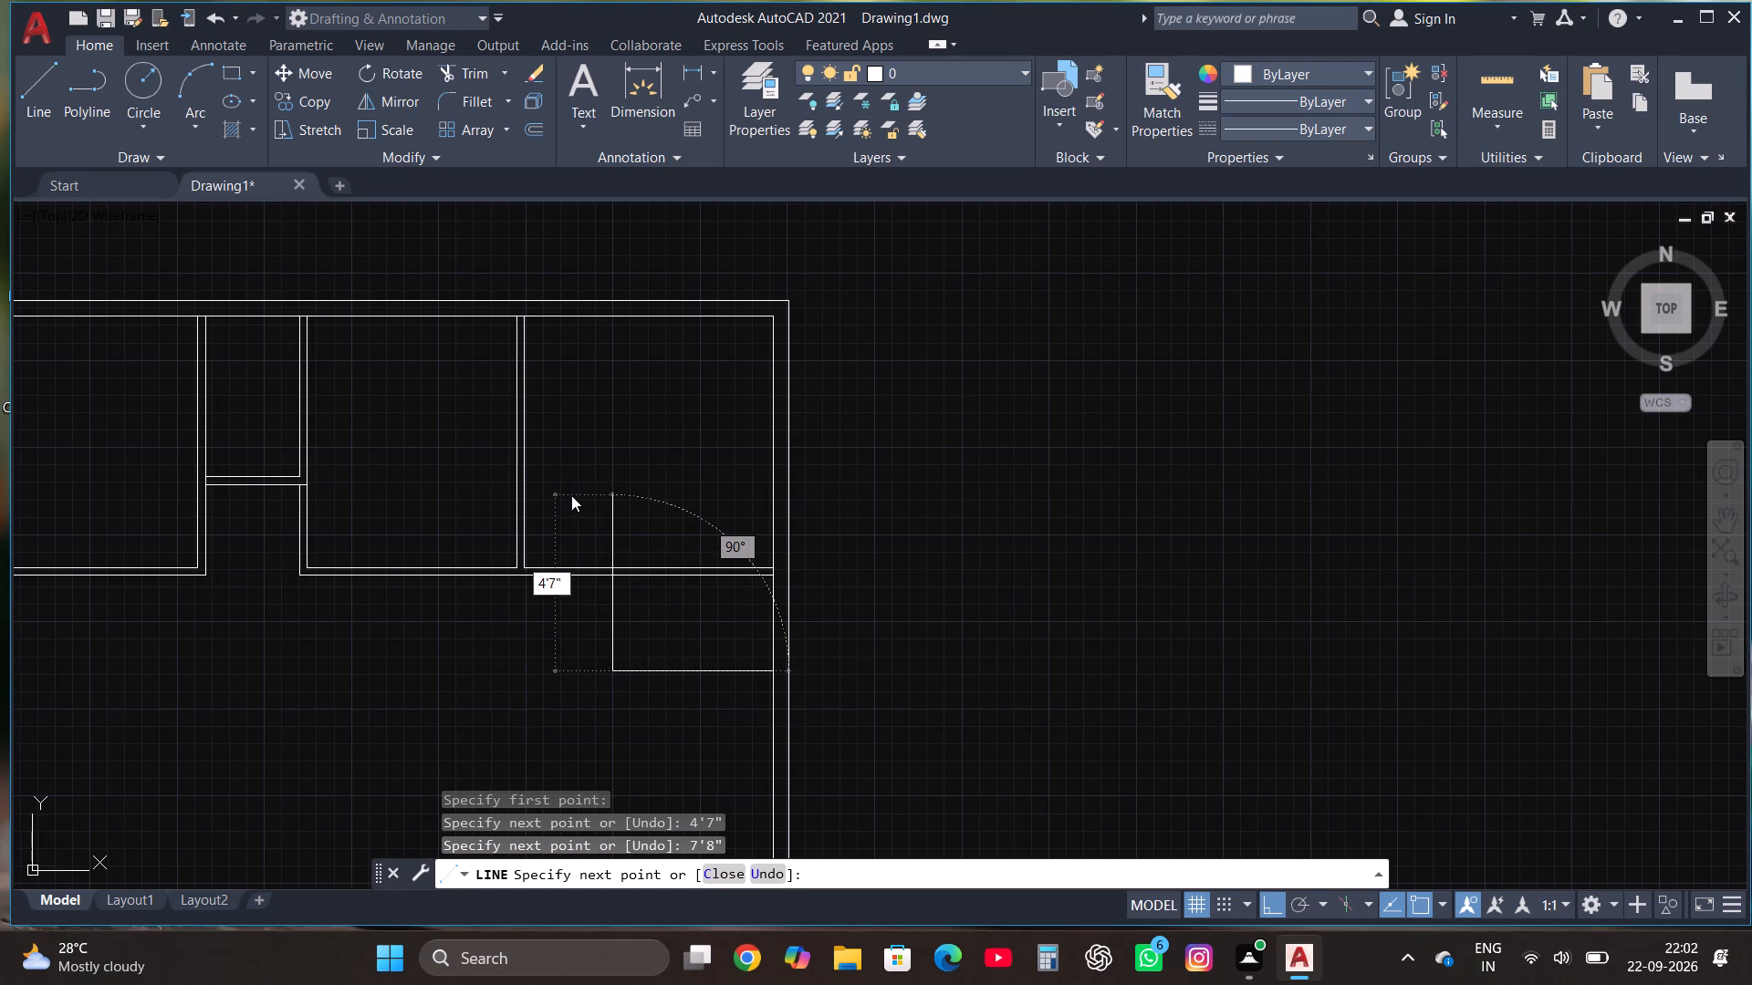
pyautogui.press('Escape')
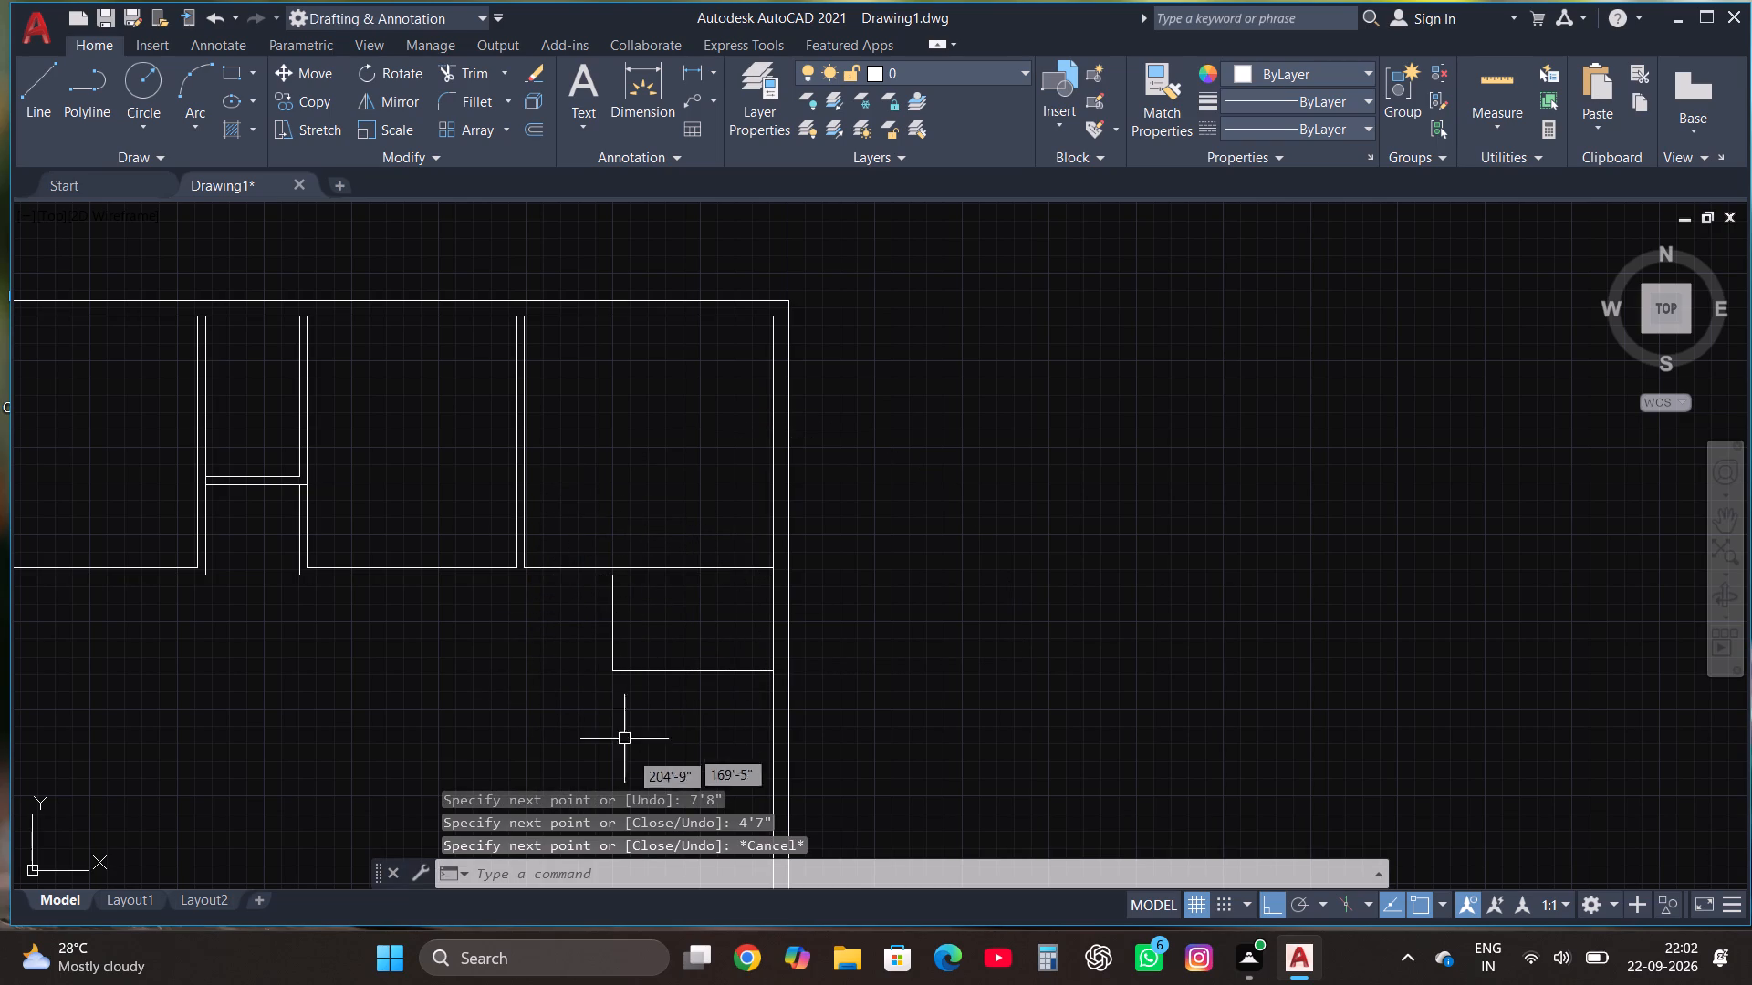
# Offset the 7'8" by 4'7" room's bottom and left lines outward by 4.5".
pyautogui.click(647, 714)
pyautogui.click(593, 650)
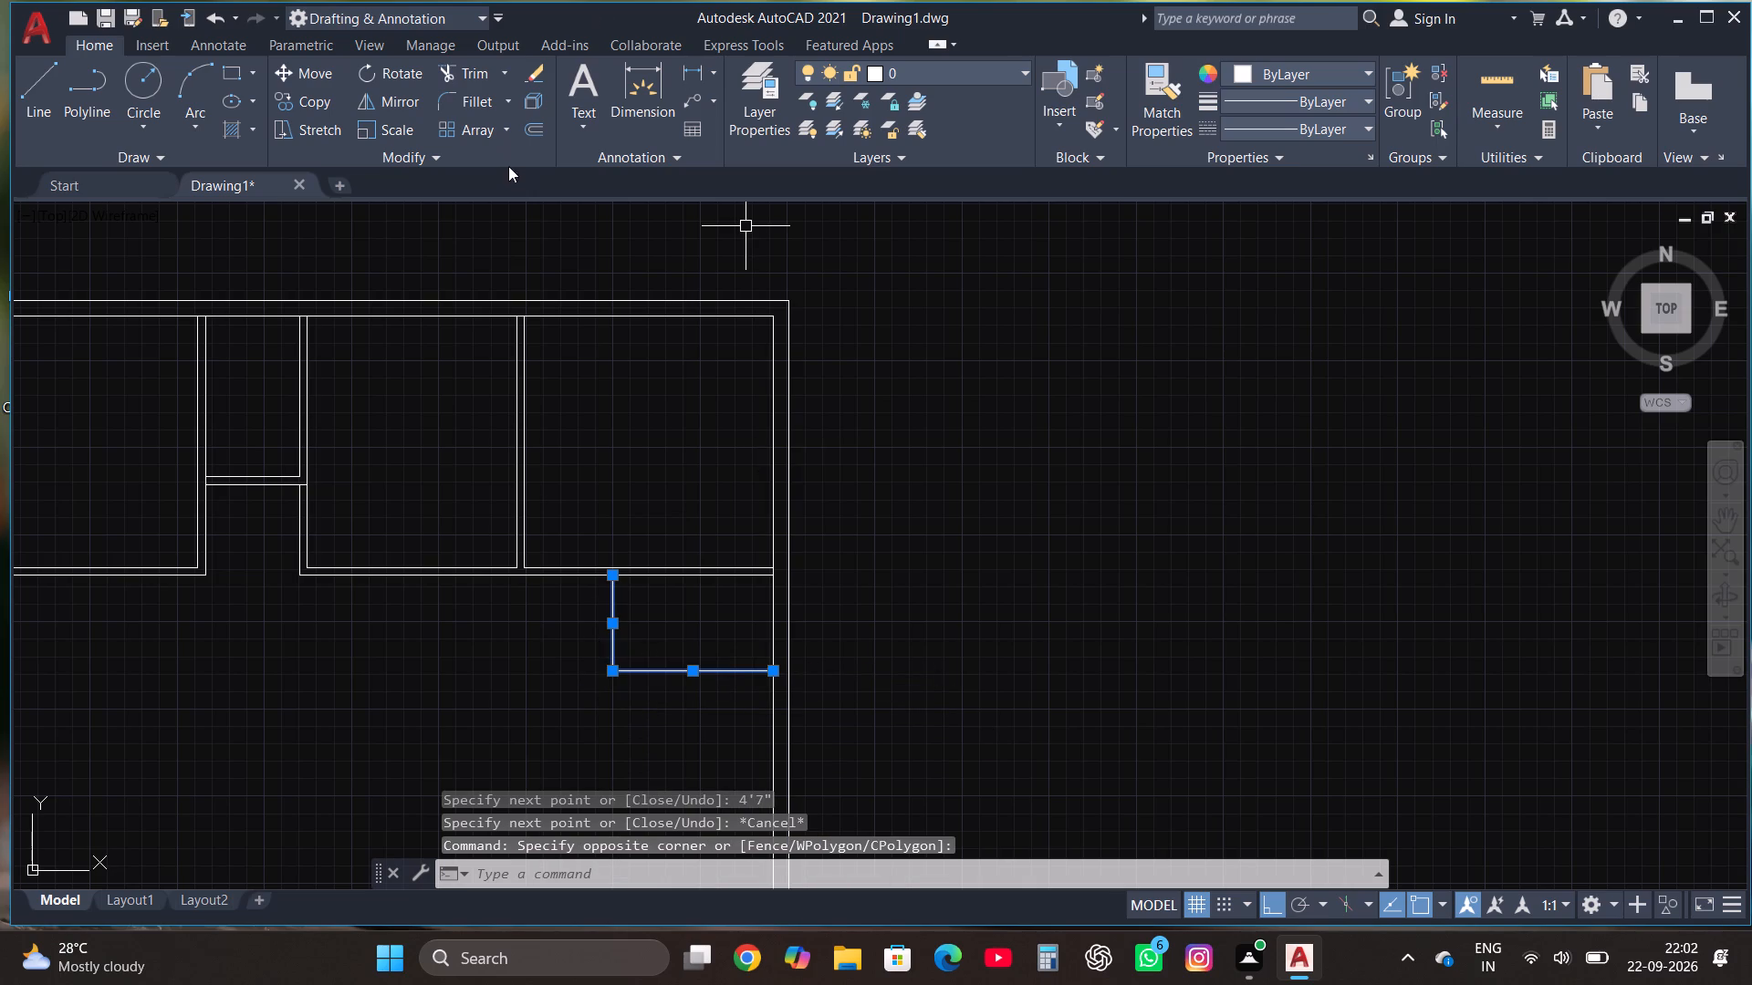
pyautogui.click(533, 131)
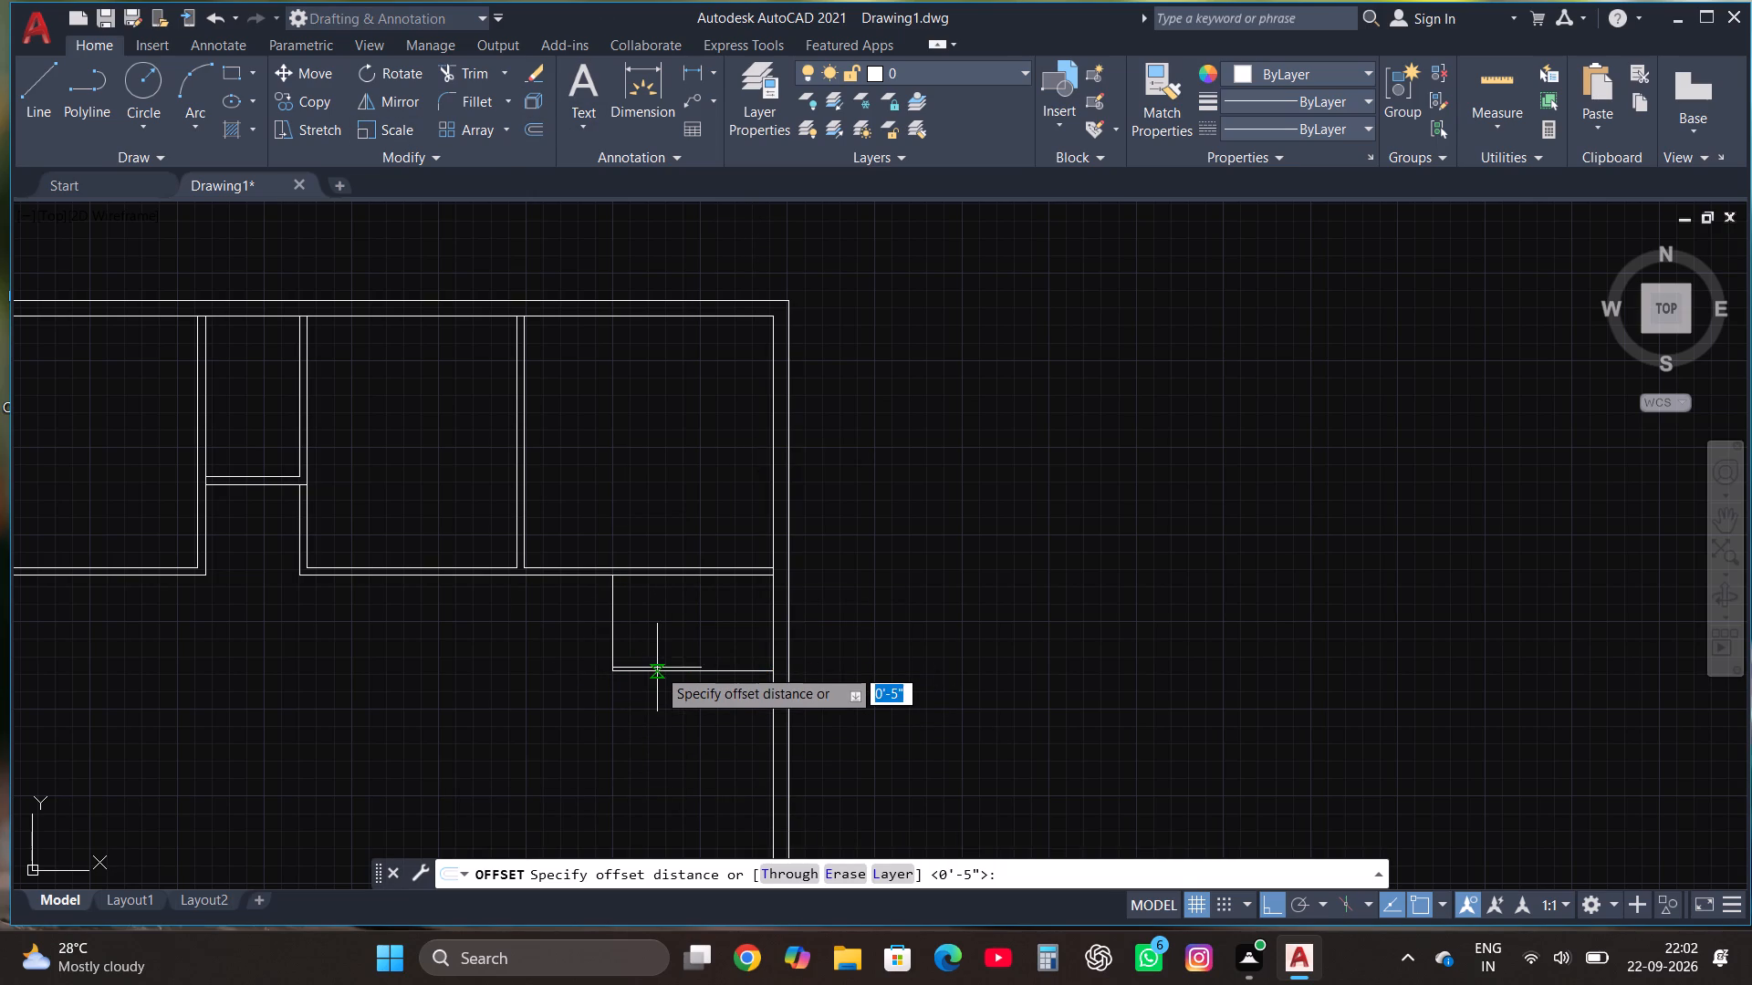
pyautogui.click(662, 676)
pyautogui.click(662, 697)
pyautogui.click(662, 675)
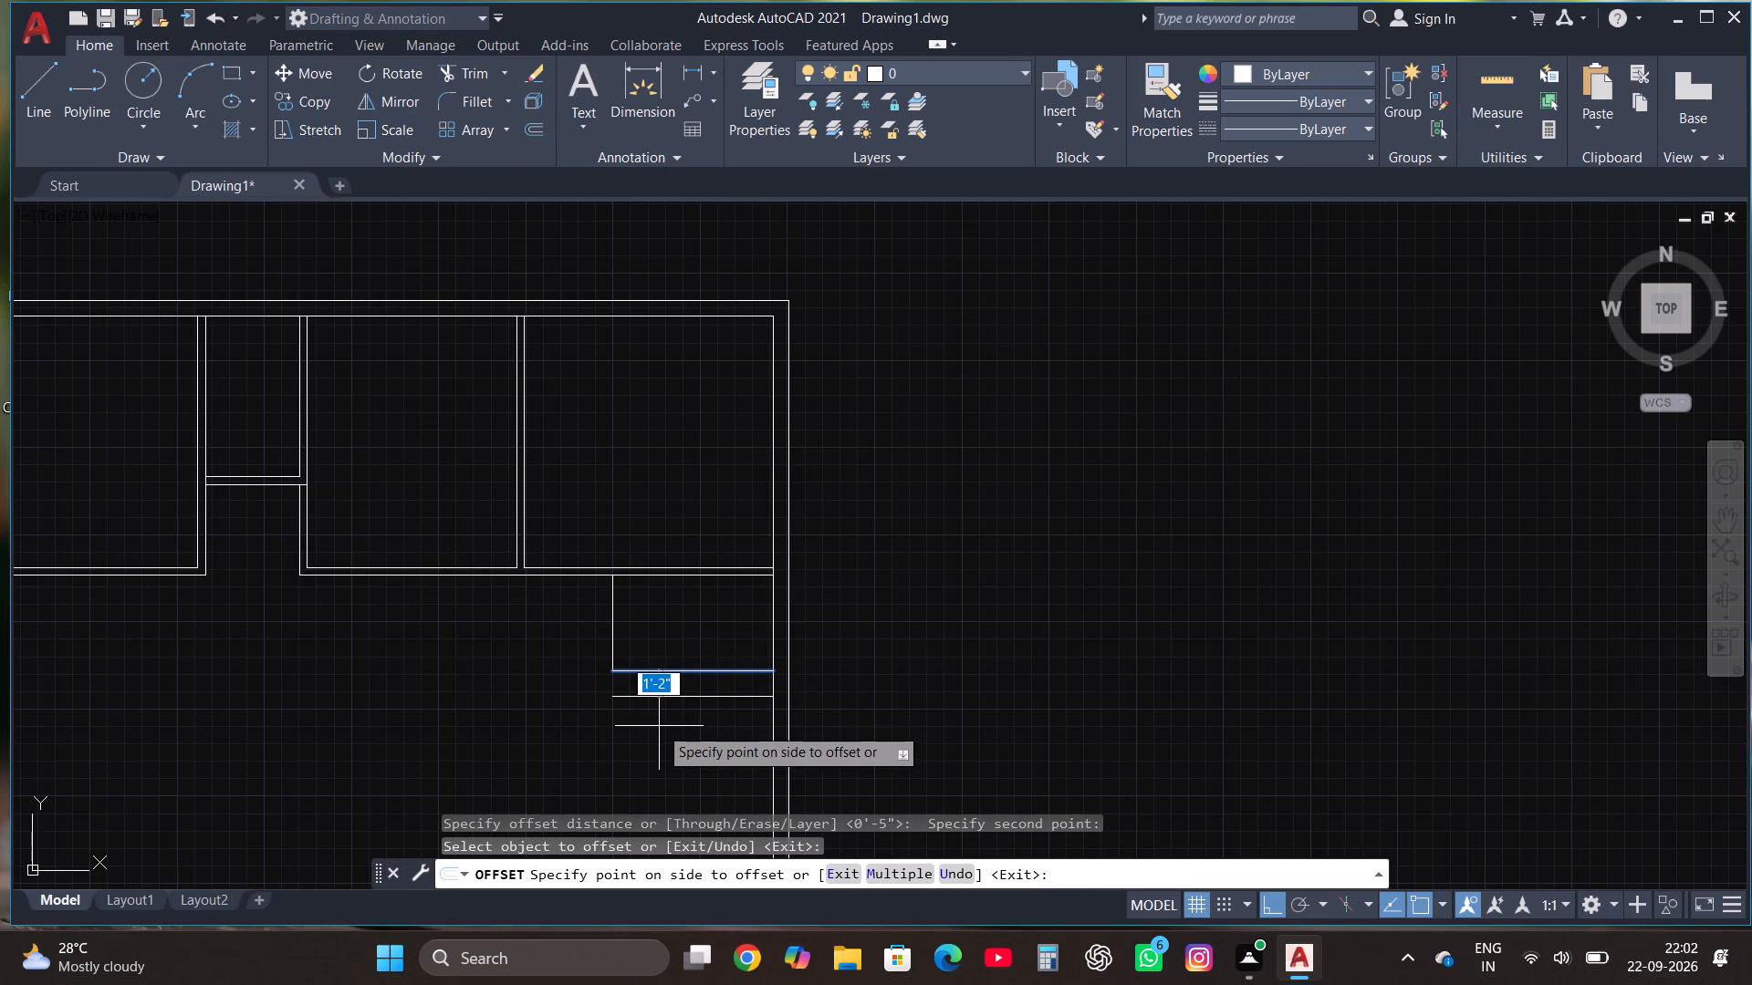
pyautogui.write('4.5"')
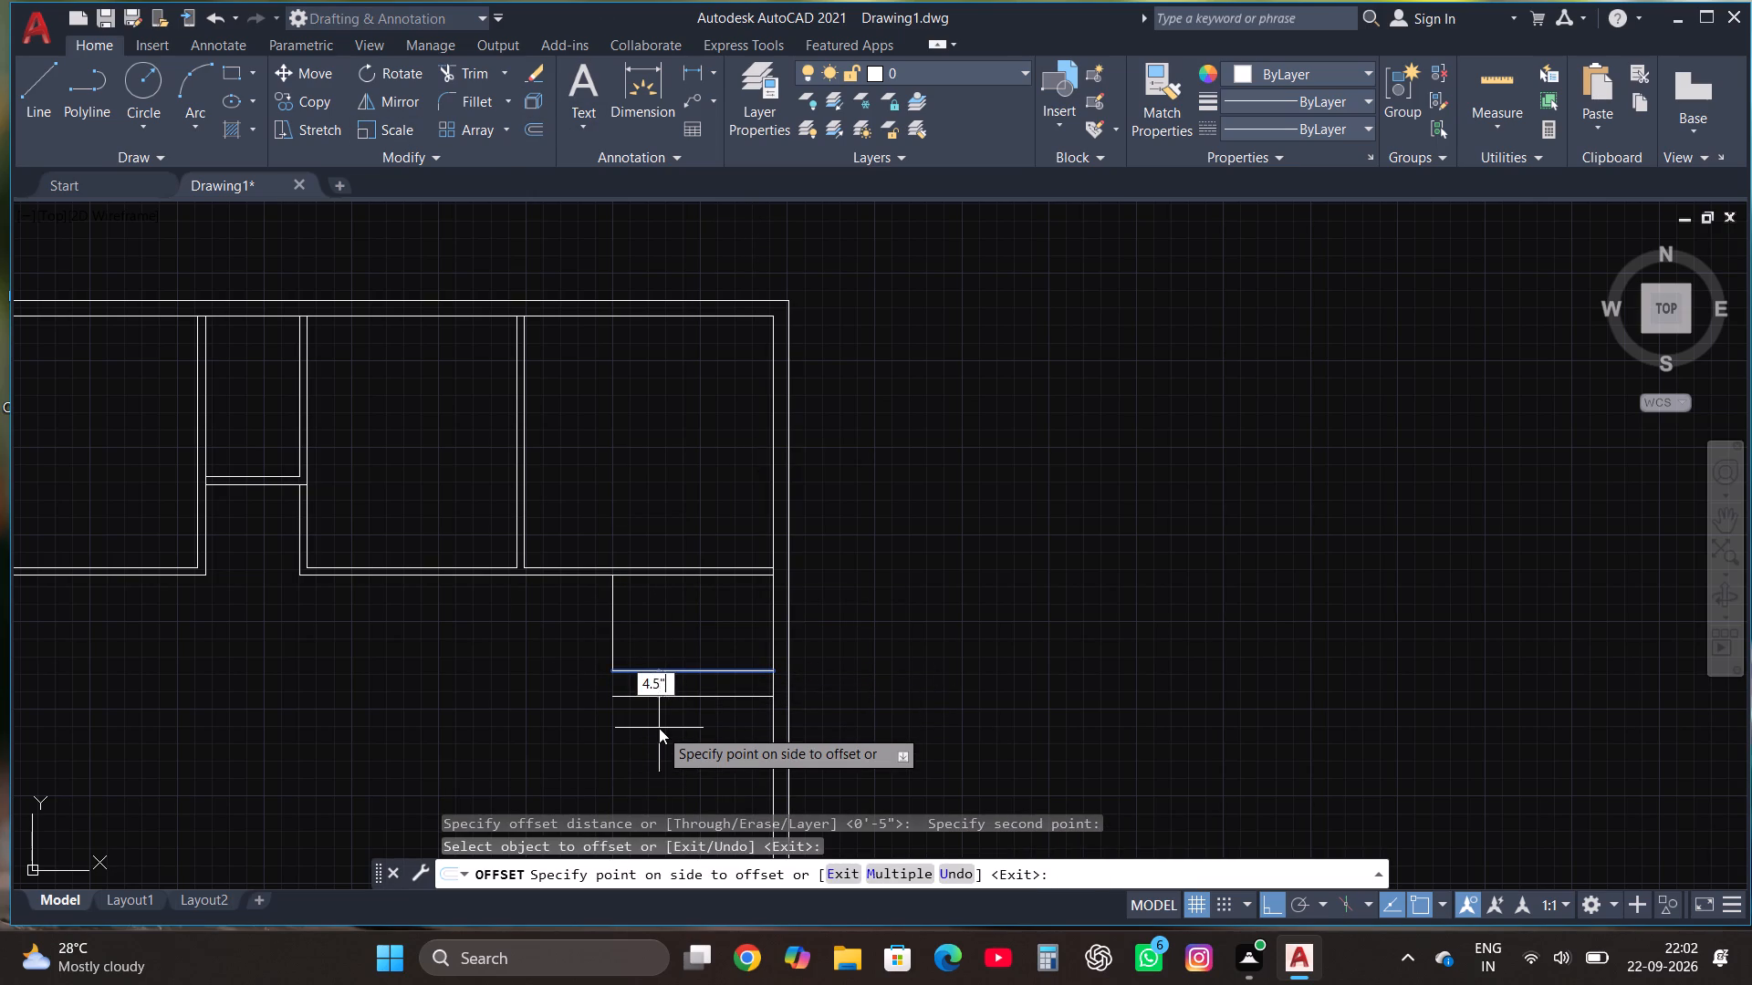
pyautogui.press('Return')
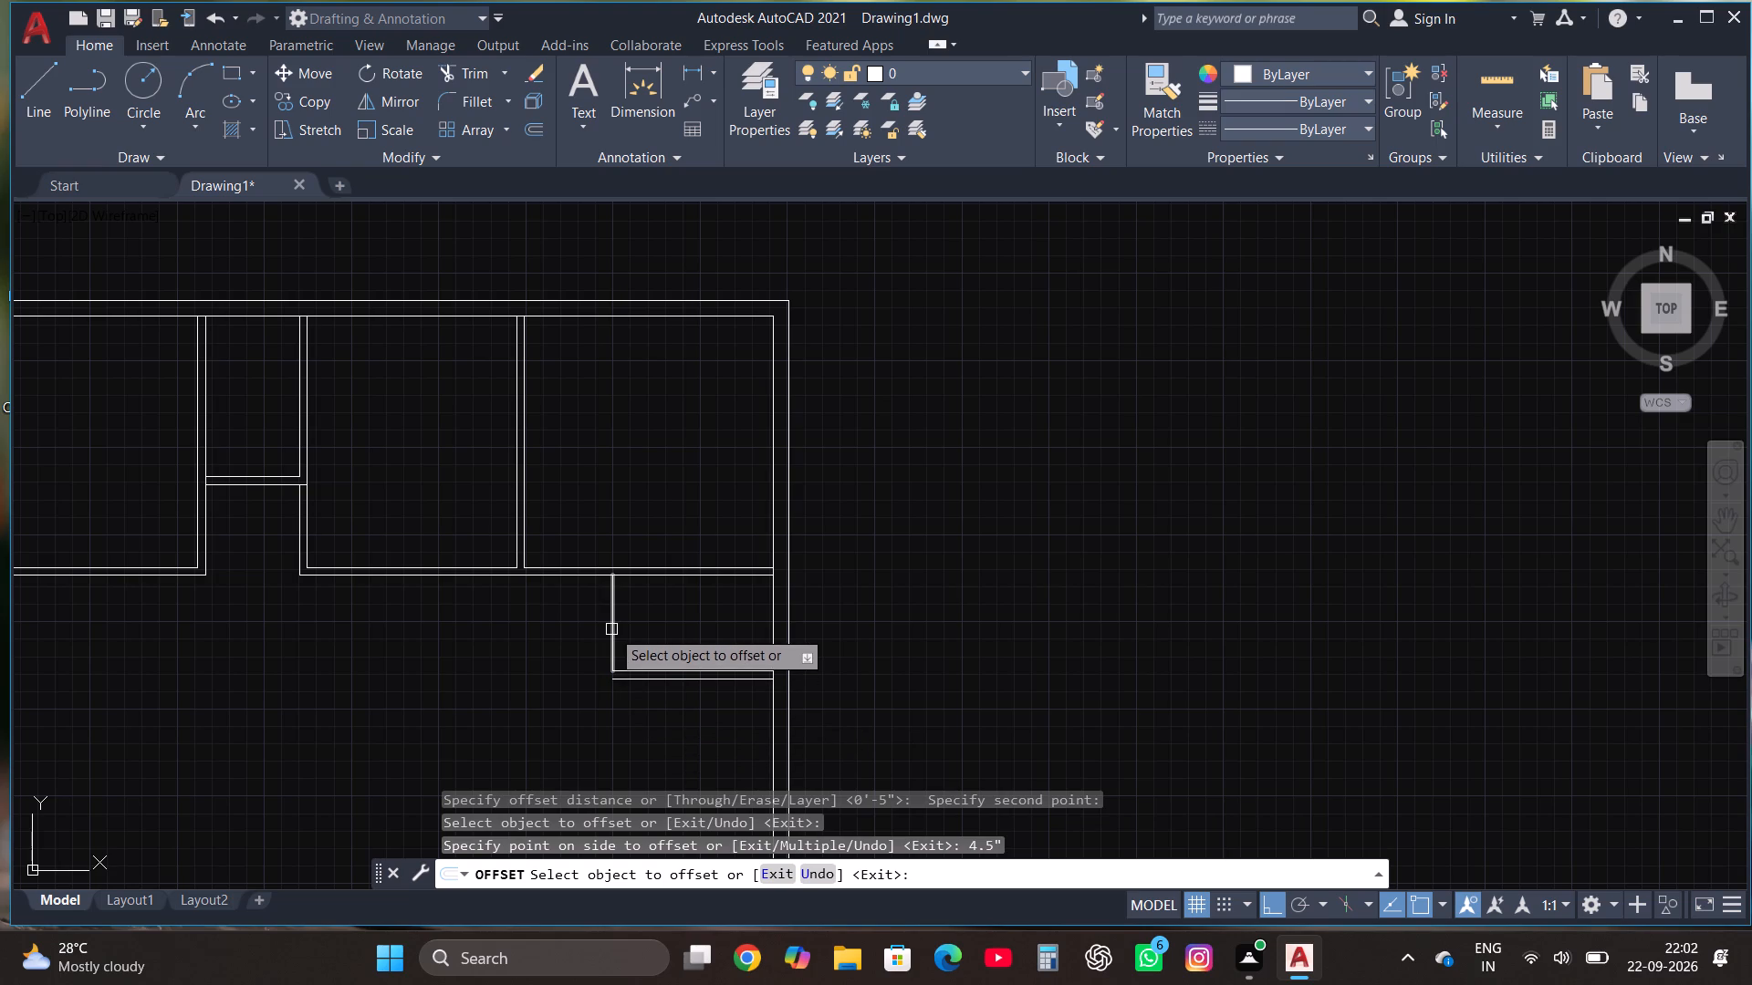
pyautogui.click(611, 629)
pyautogui.write('4.5"')
pyautogui.press('Return')
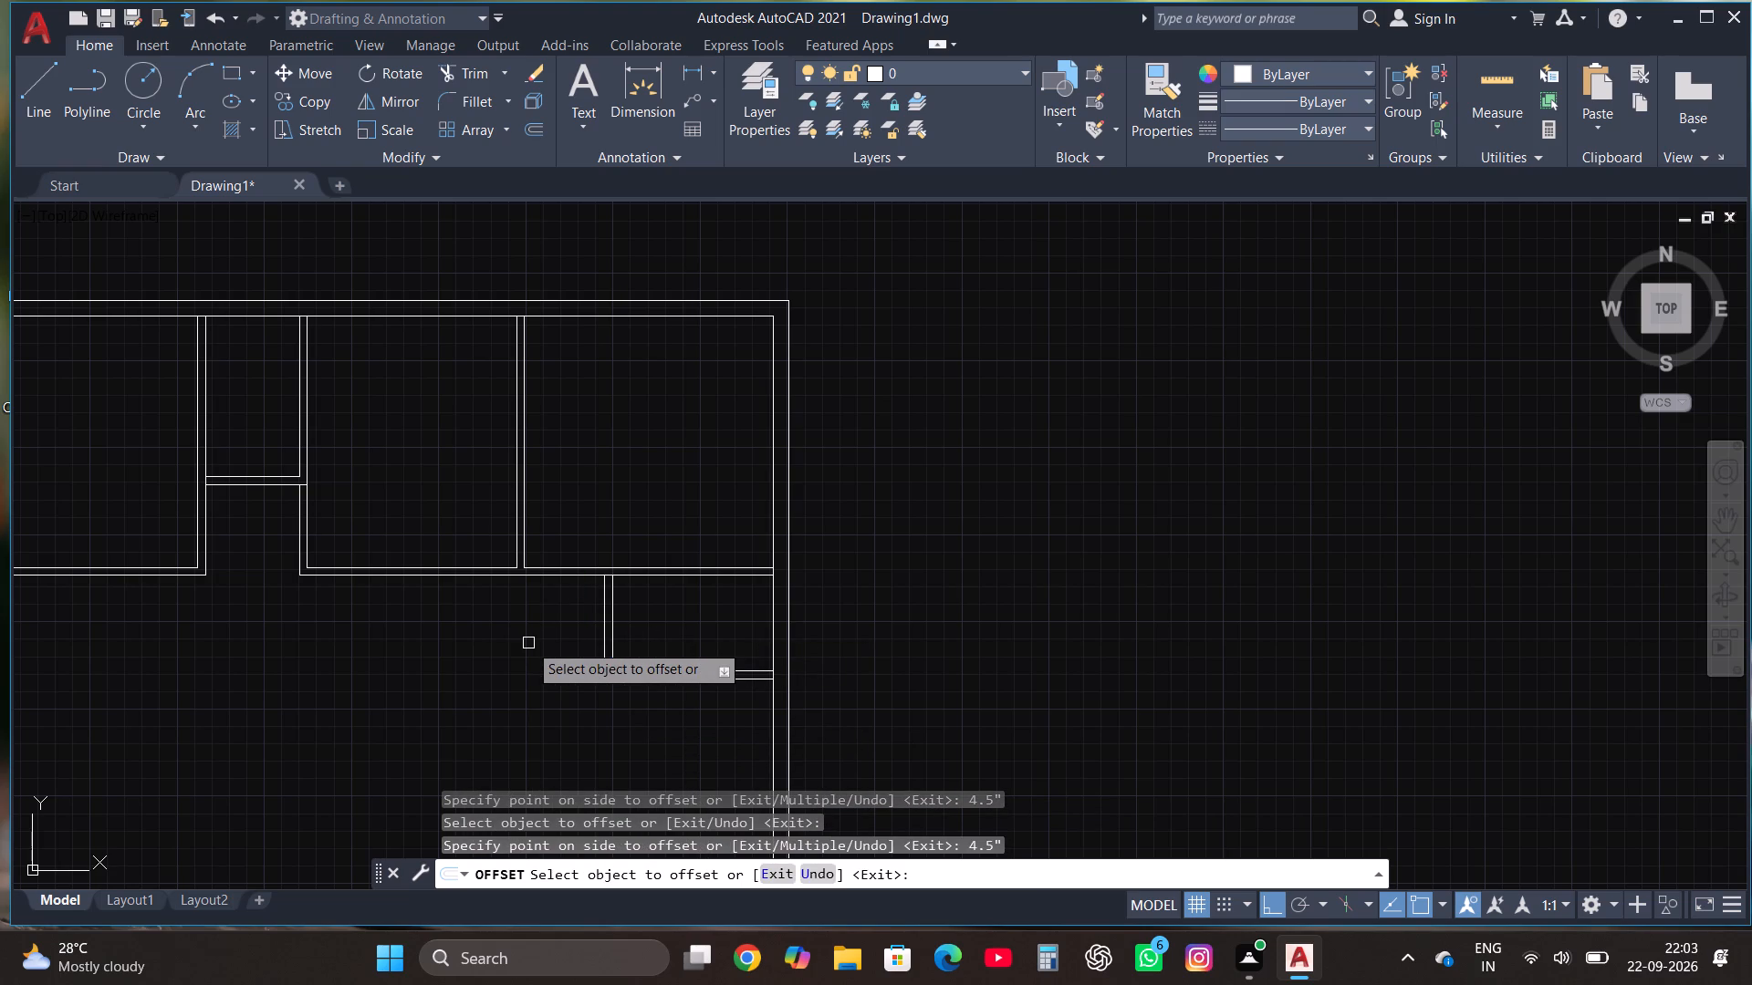
pyautogui.press('Escape')
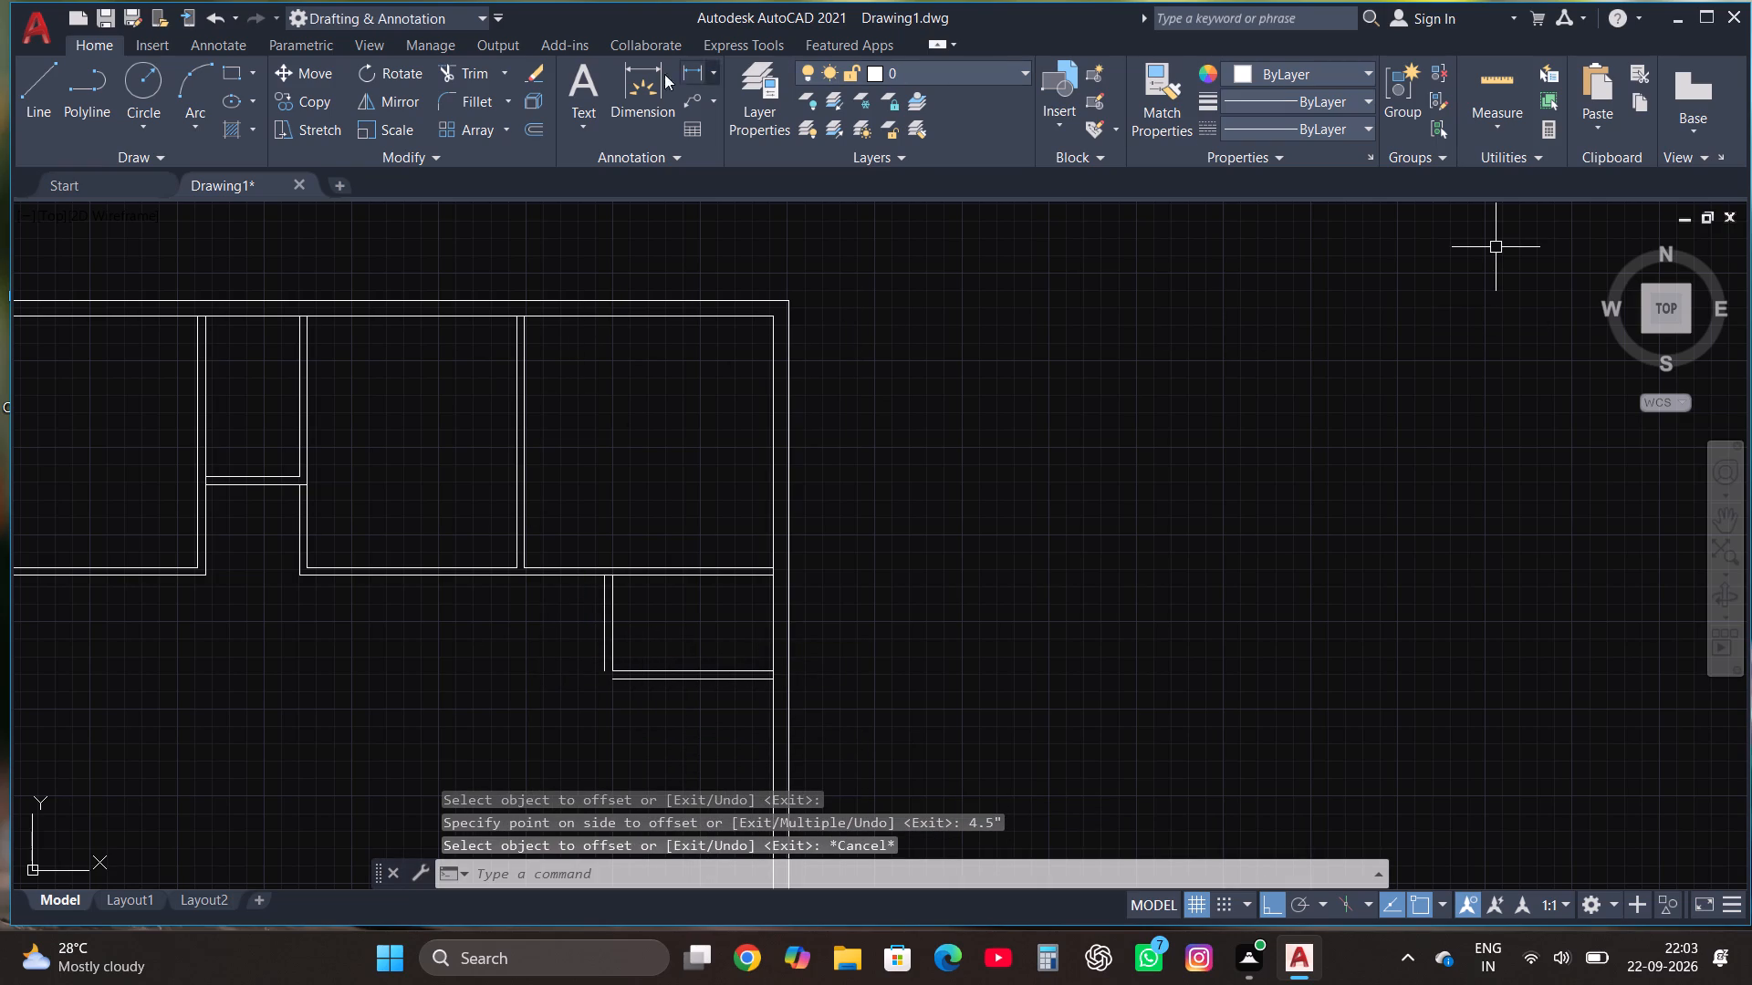
# Fillet the two outer partition lines so they meet at the 7'8" by 4'7" room's bottom-left corner.
pyautogui.click(479, 96)
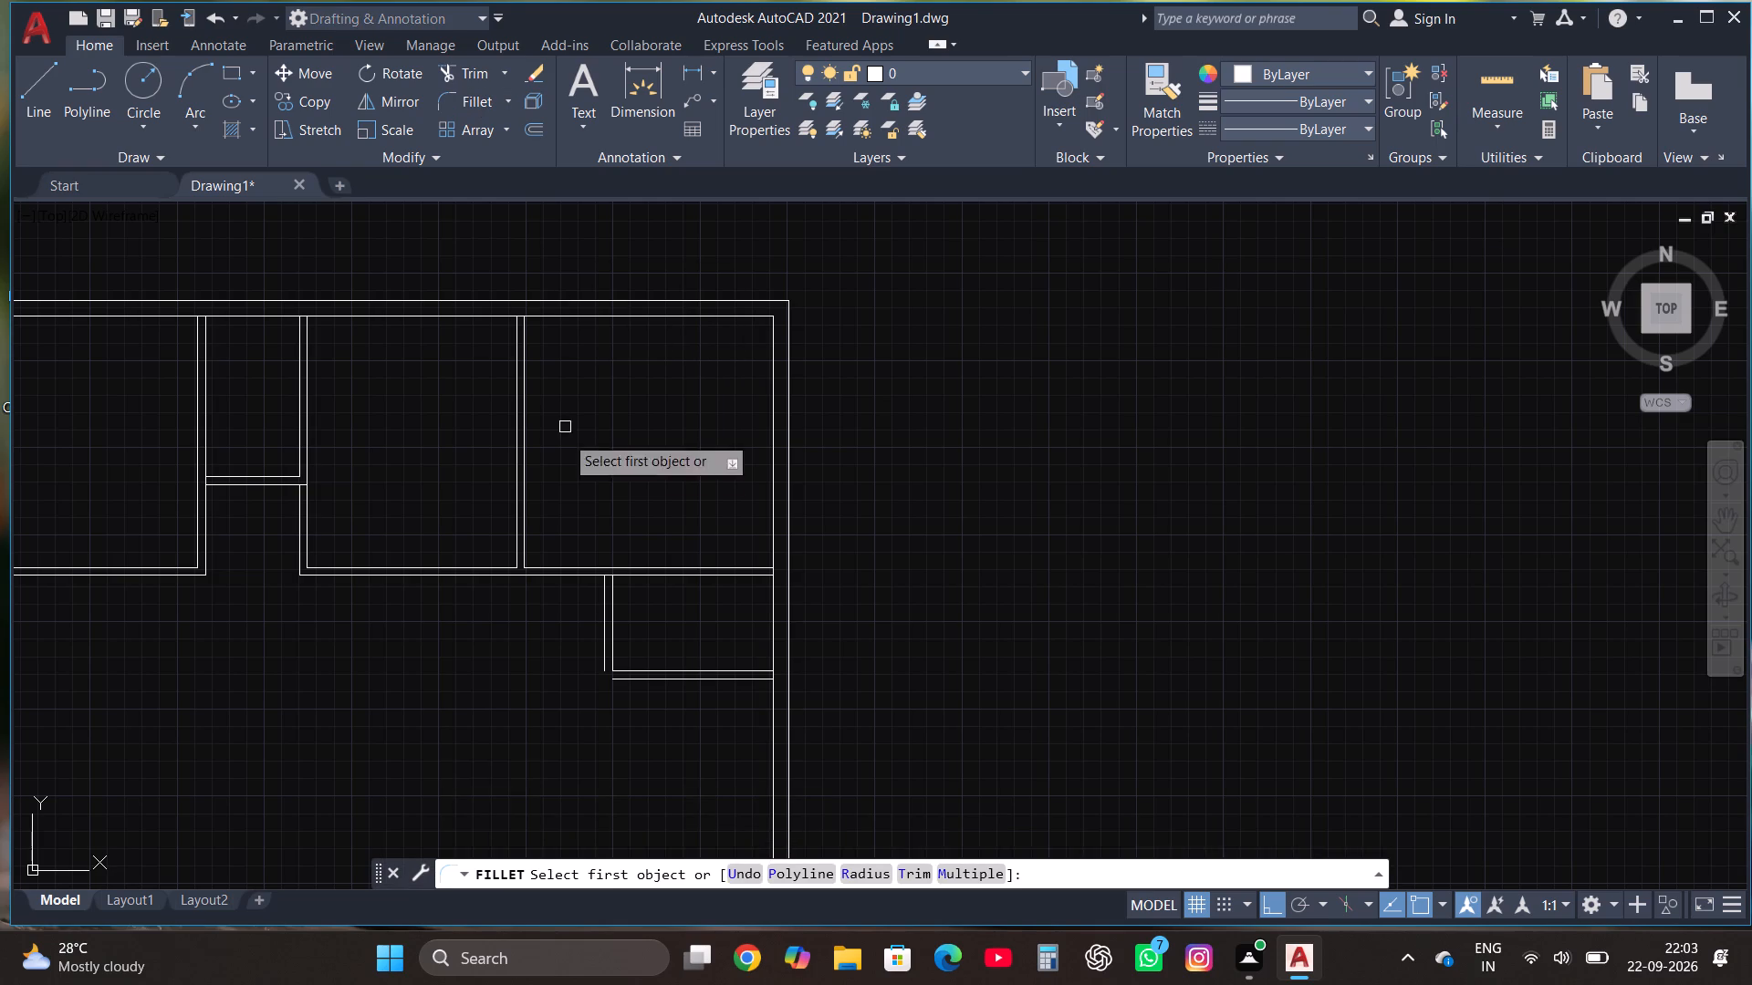
pyautogui.click(600, 650)
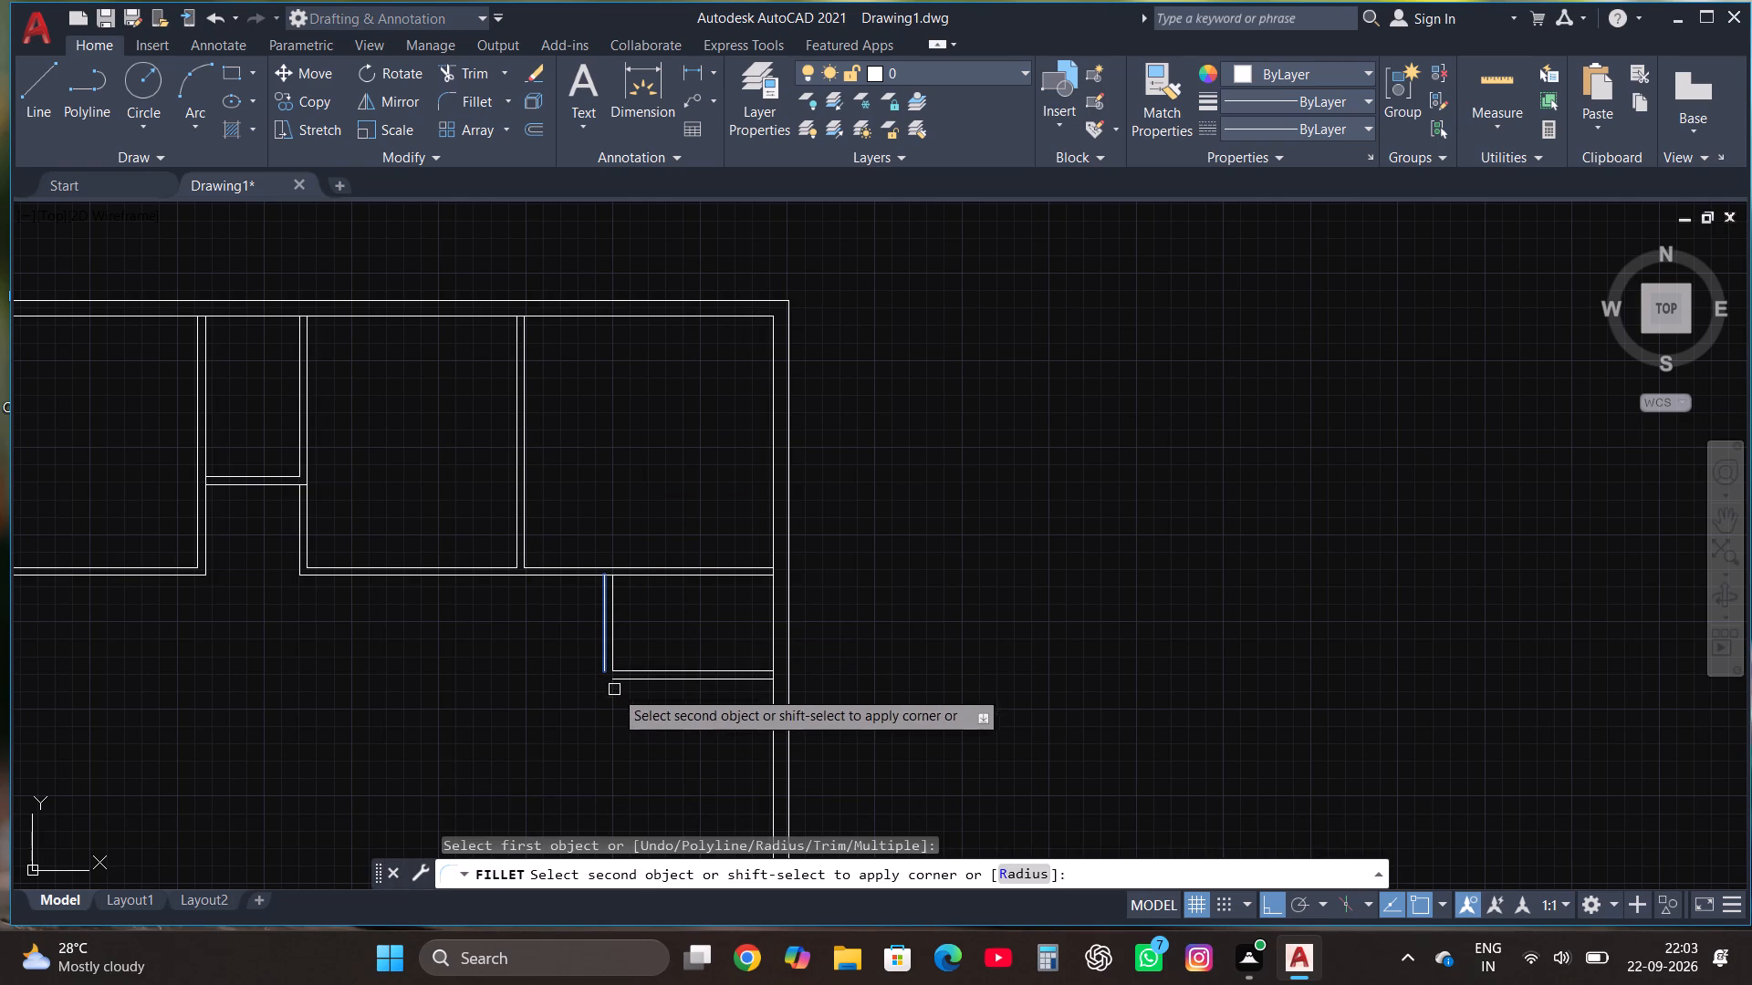
pyautogui.click(634, 679)
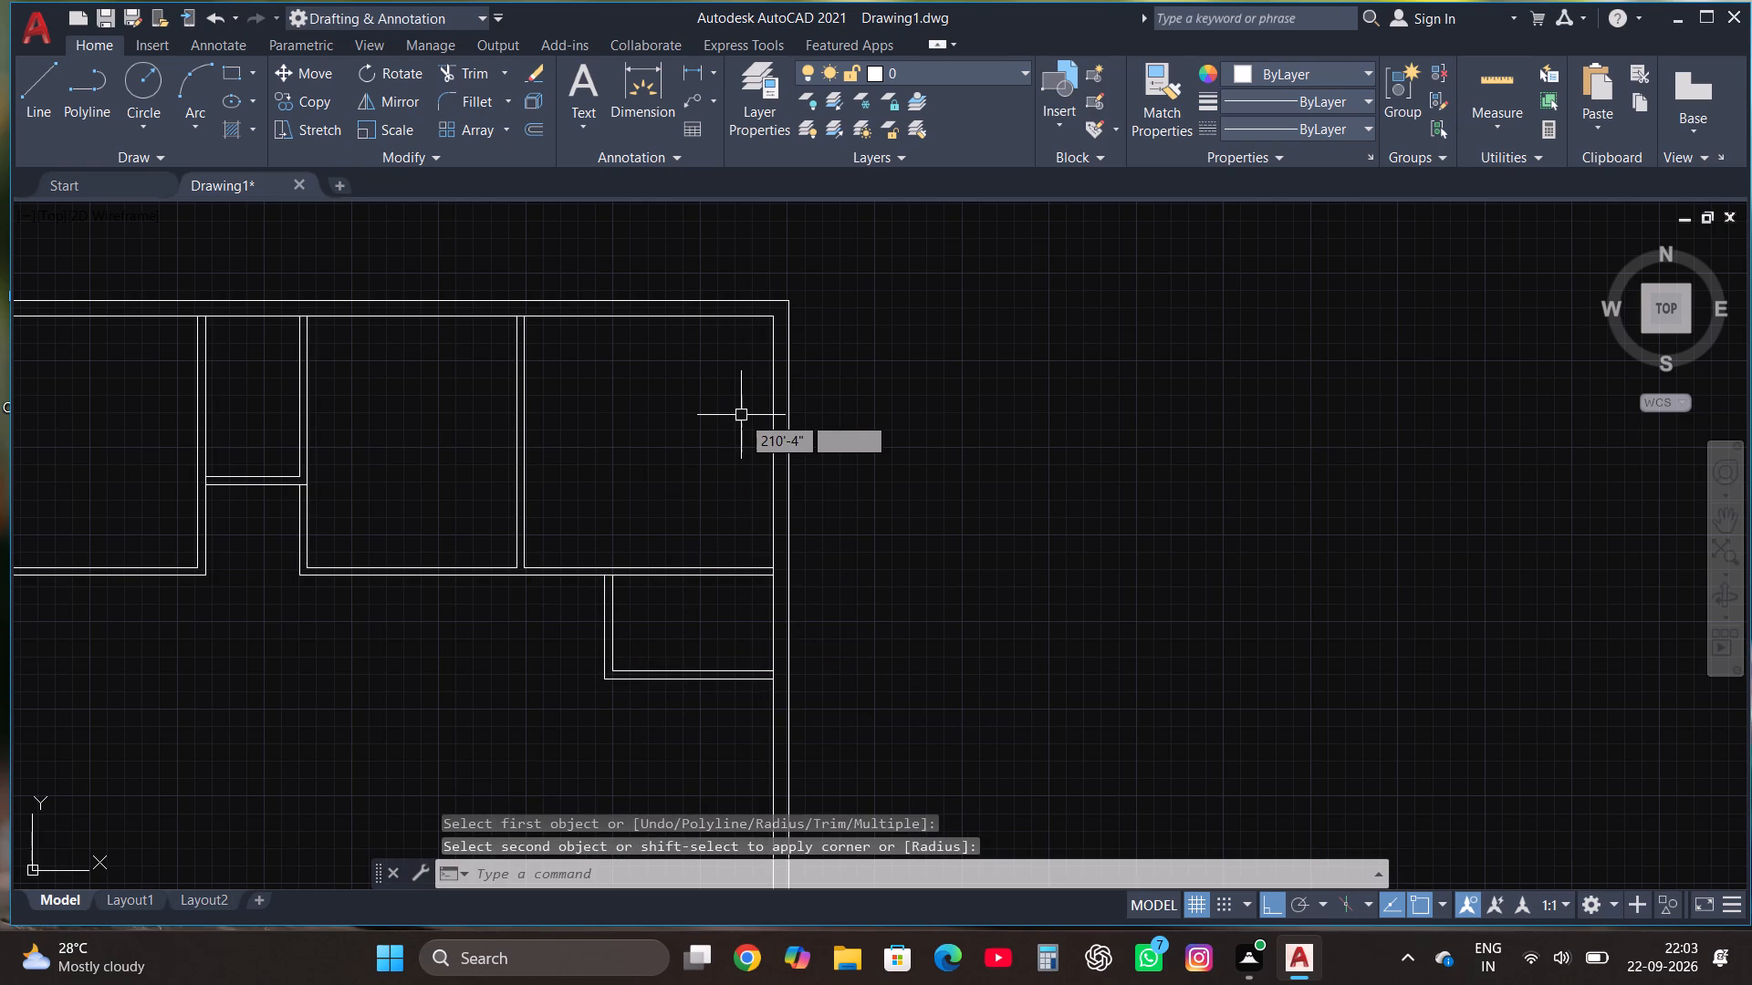
# Draw a 13' line down the right outer wall's inner face, starting at the 7'8" by 4'7" room's lower partition line.
pyautogui.scroll(-1, 743, 415)
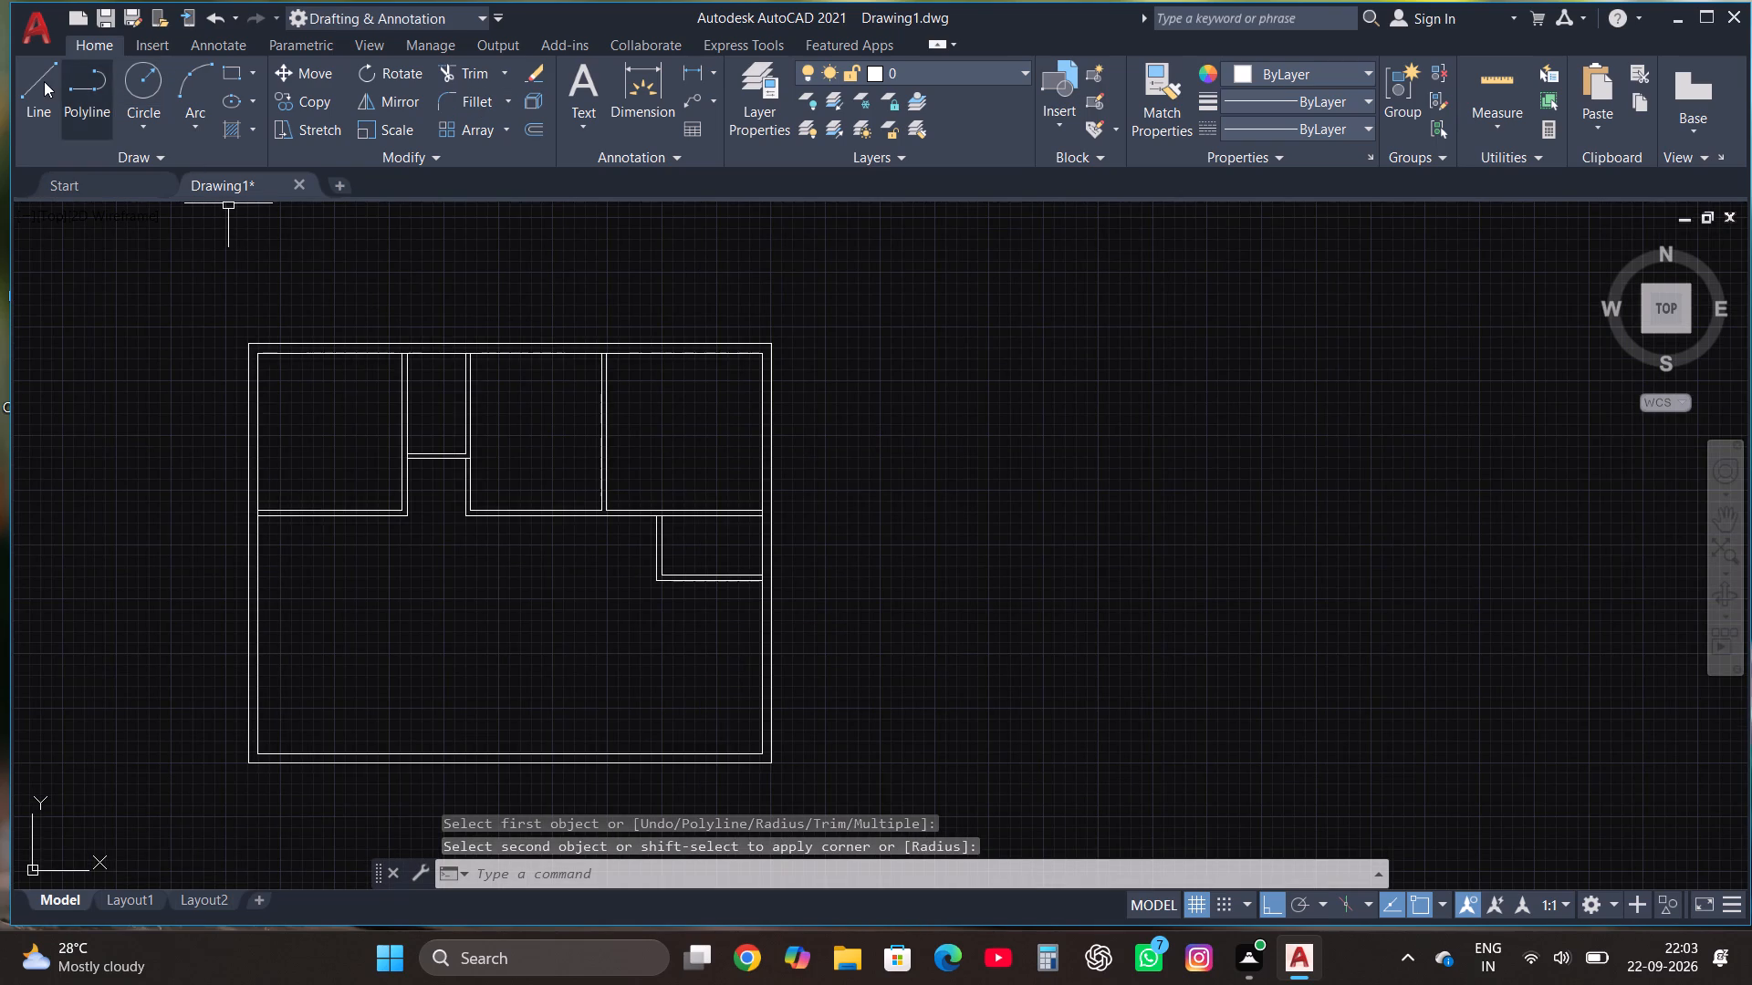
pyautogui.click(39, 86)
pyautogui.scroll(3, 785, 660)
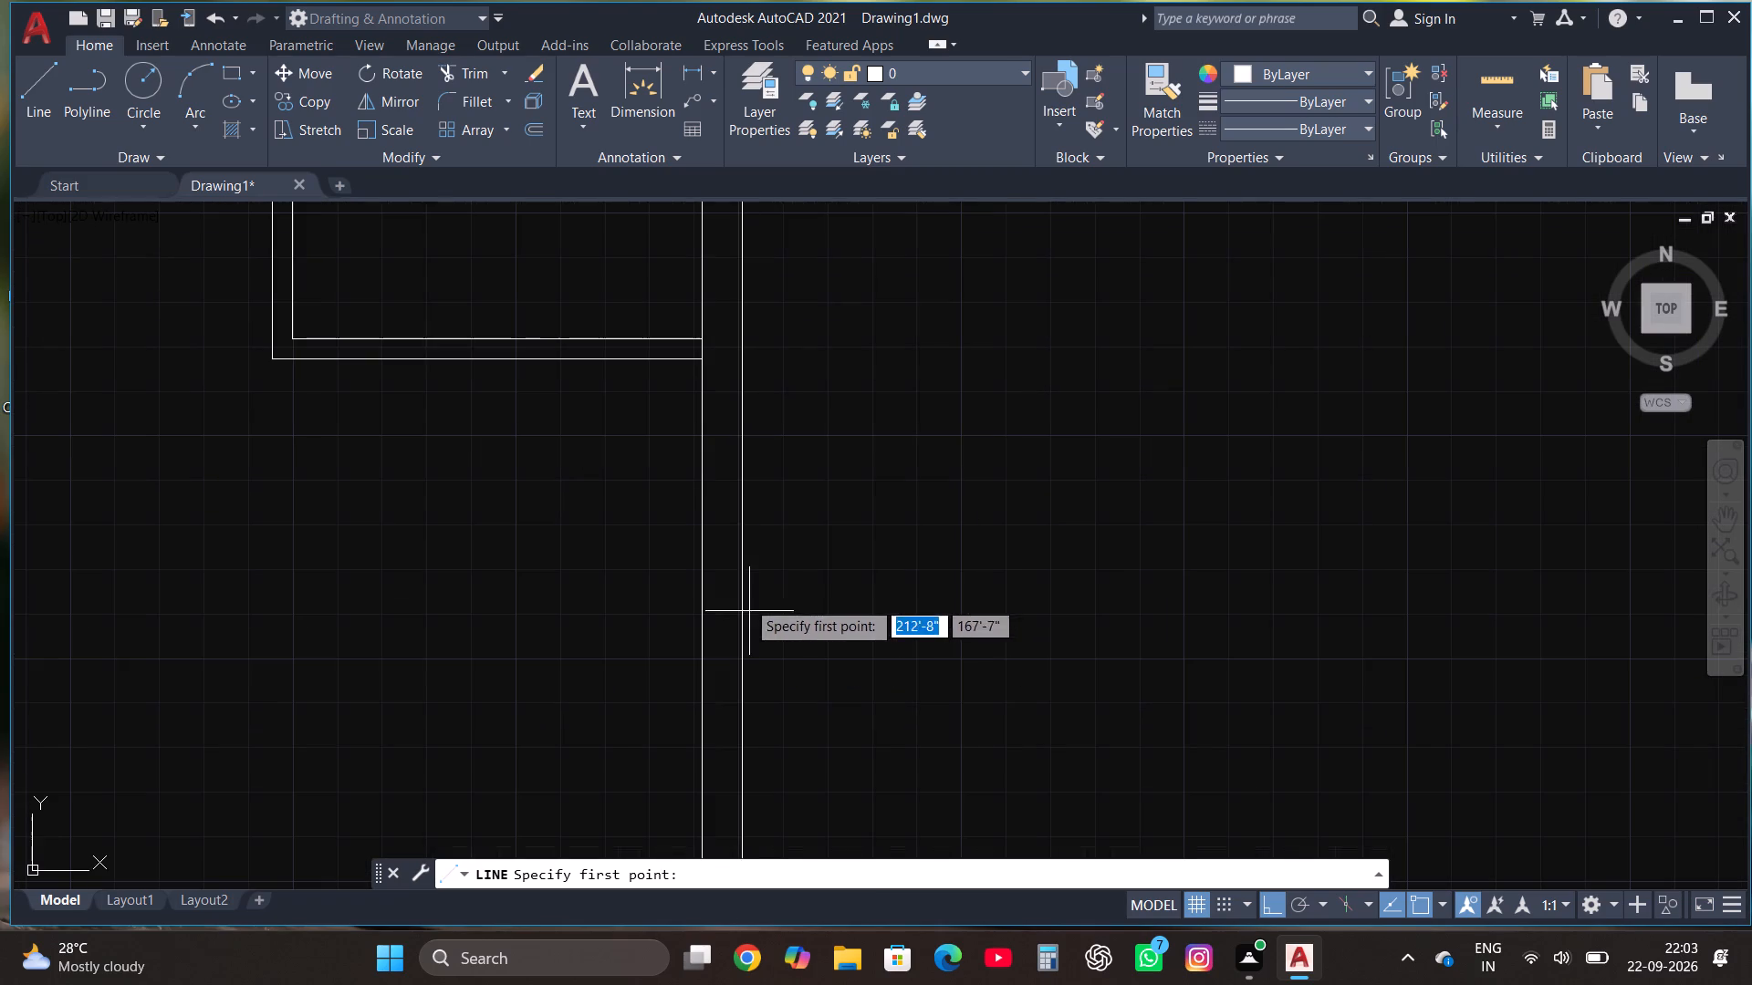
pyautogui.click(698, 358)
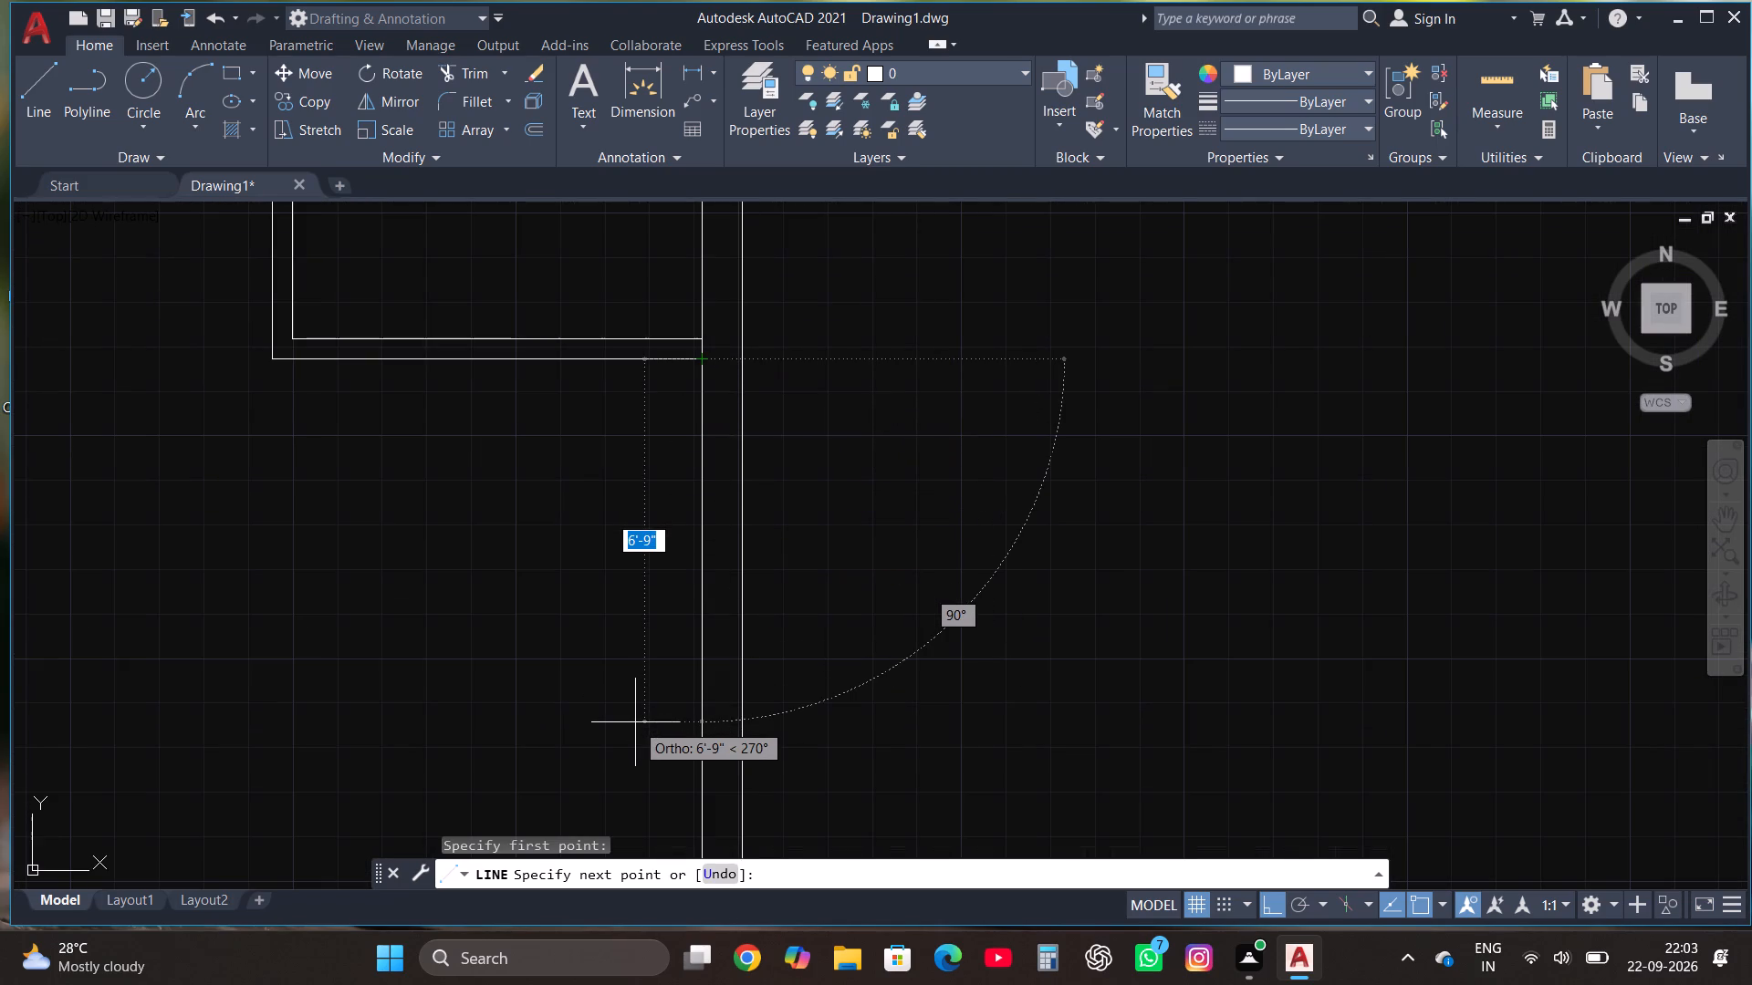
pyautogui.write("13'")
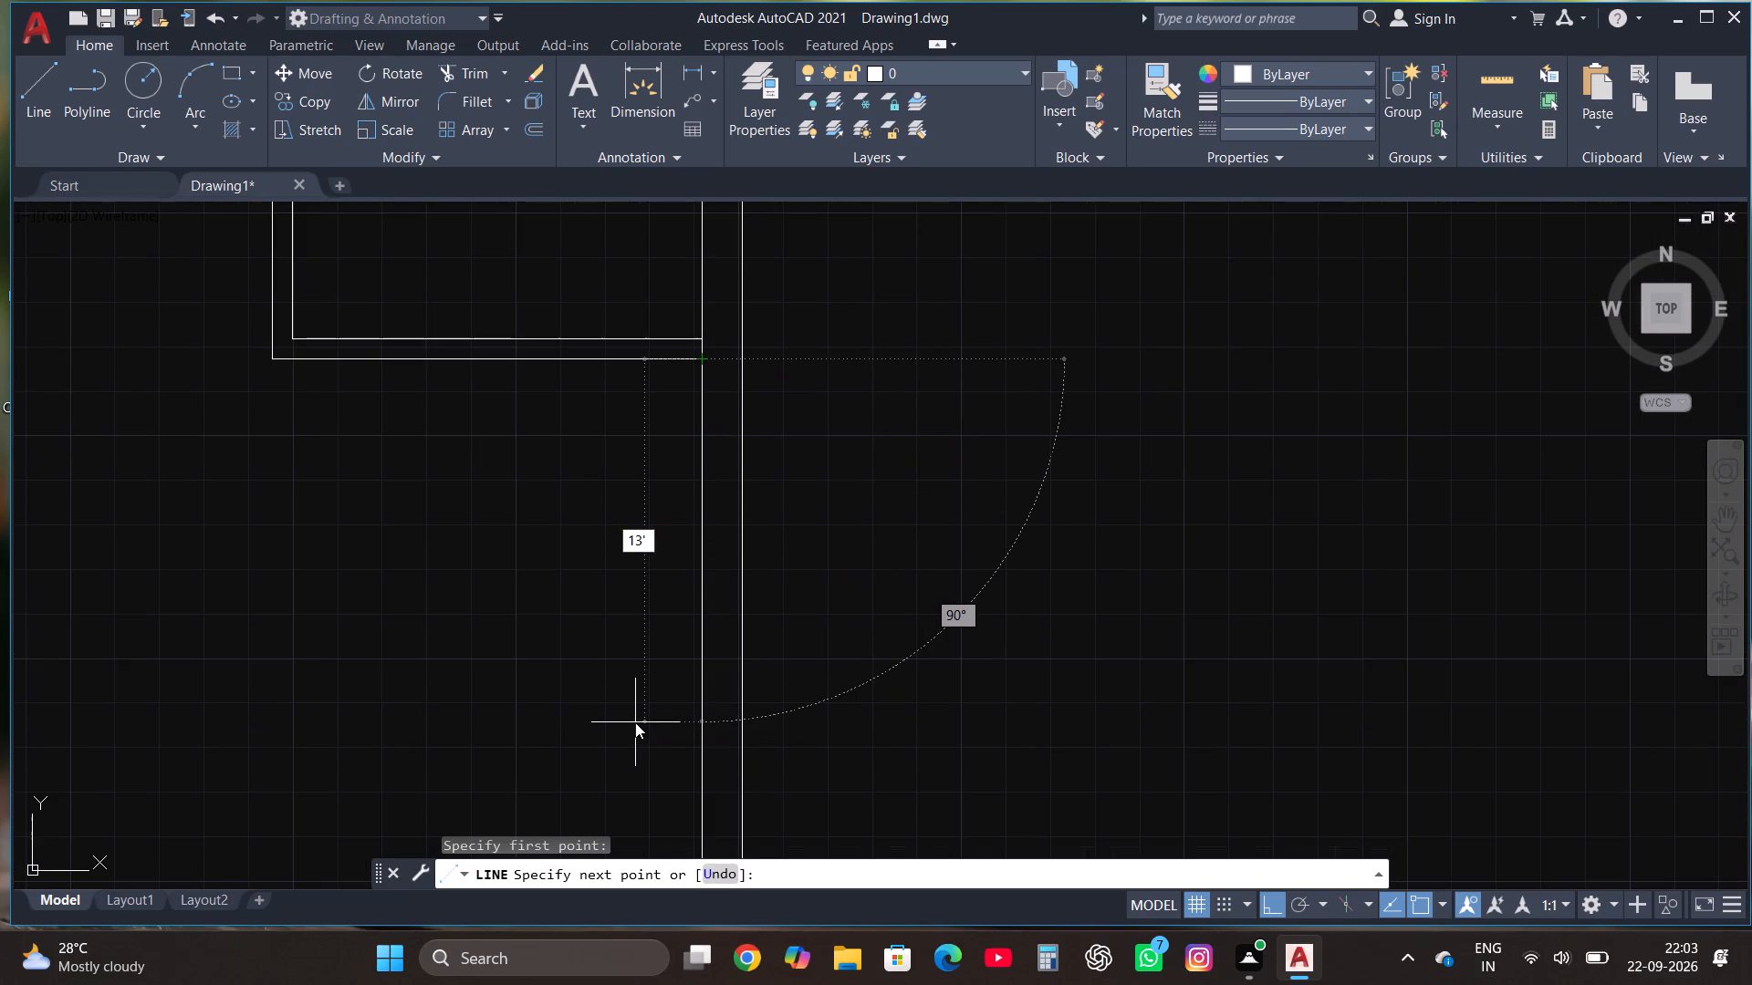
pyautogui.press('Return')
pyautogui.scroll(-3, 635, 722)
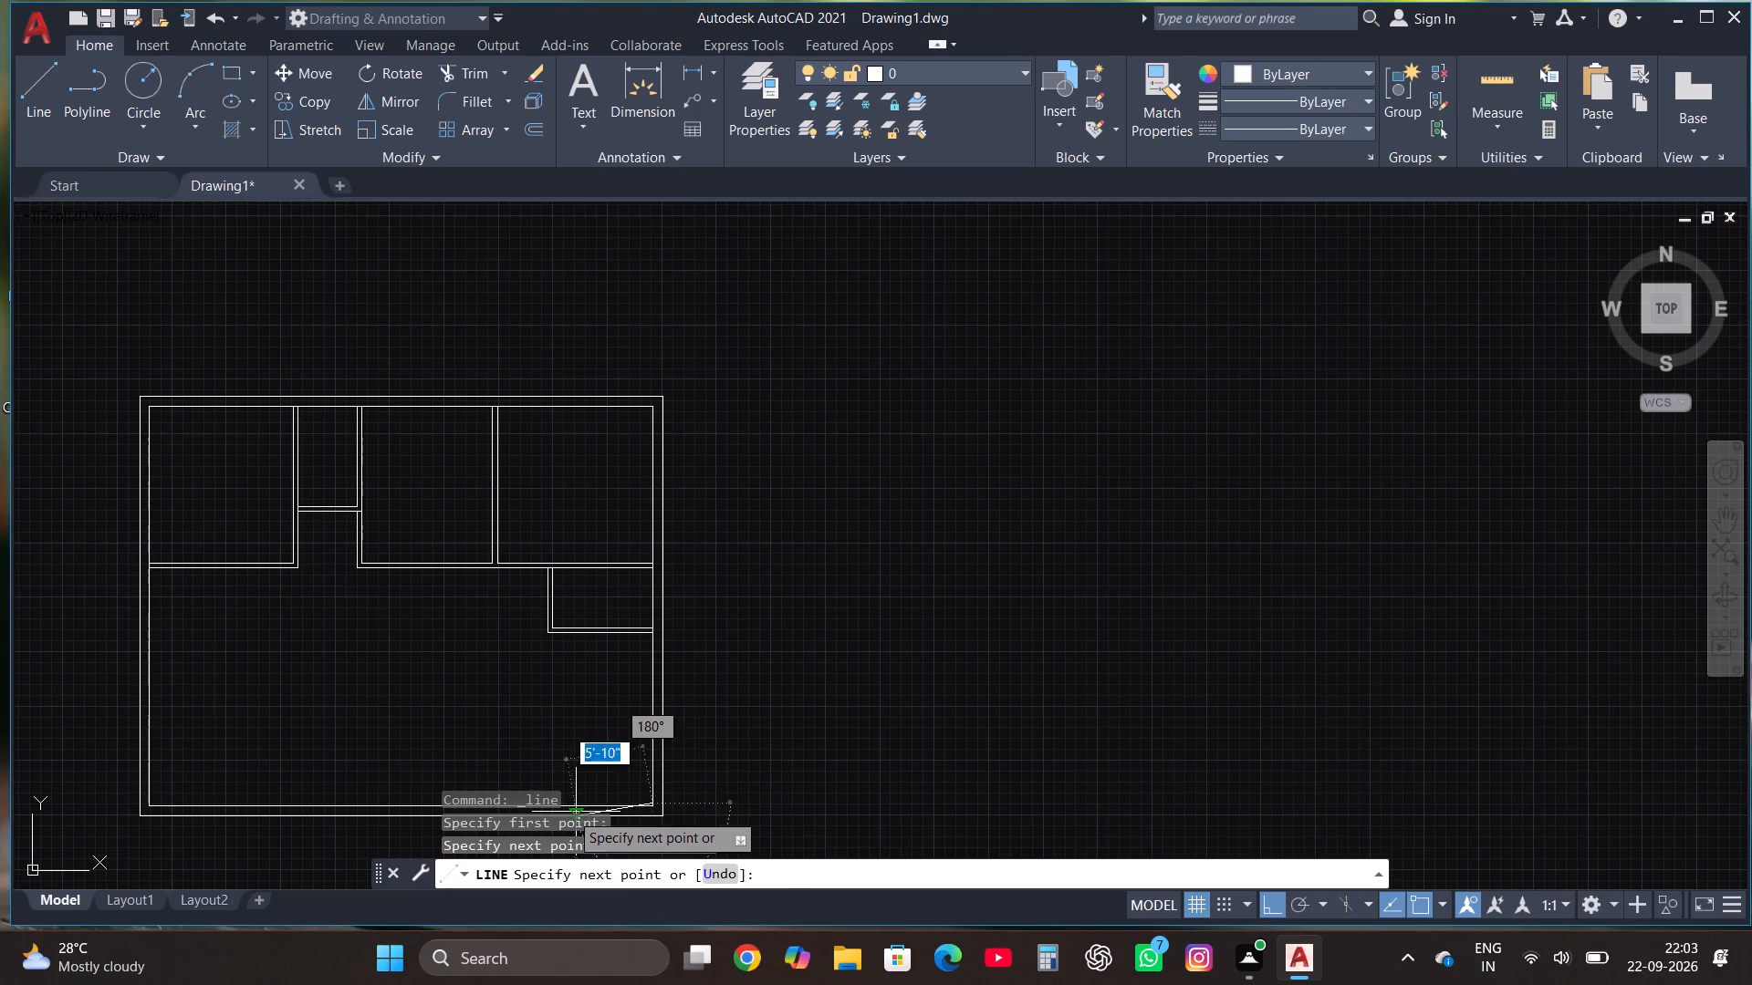
pyautogui.press('Escape')
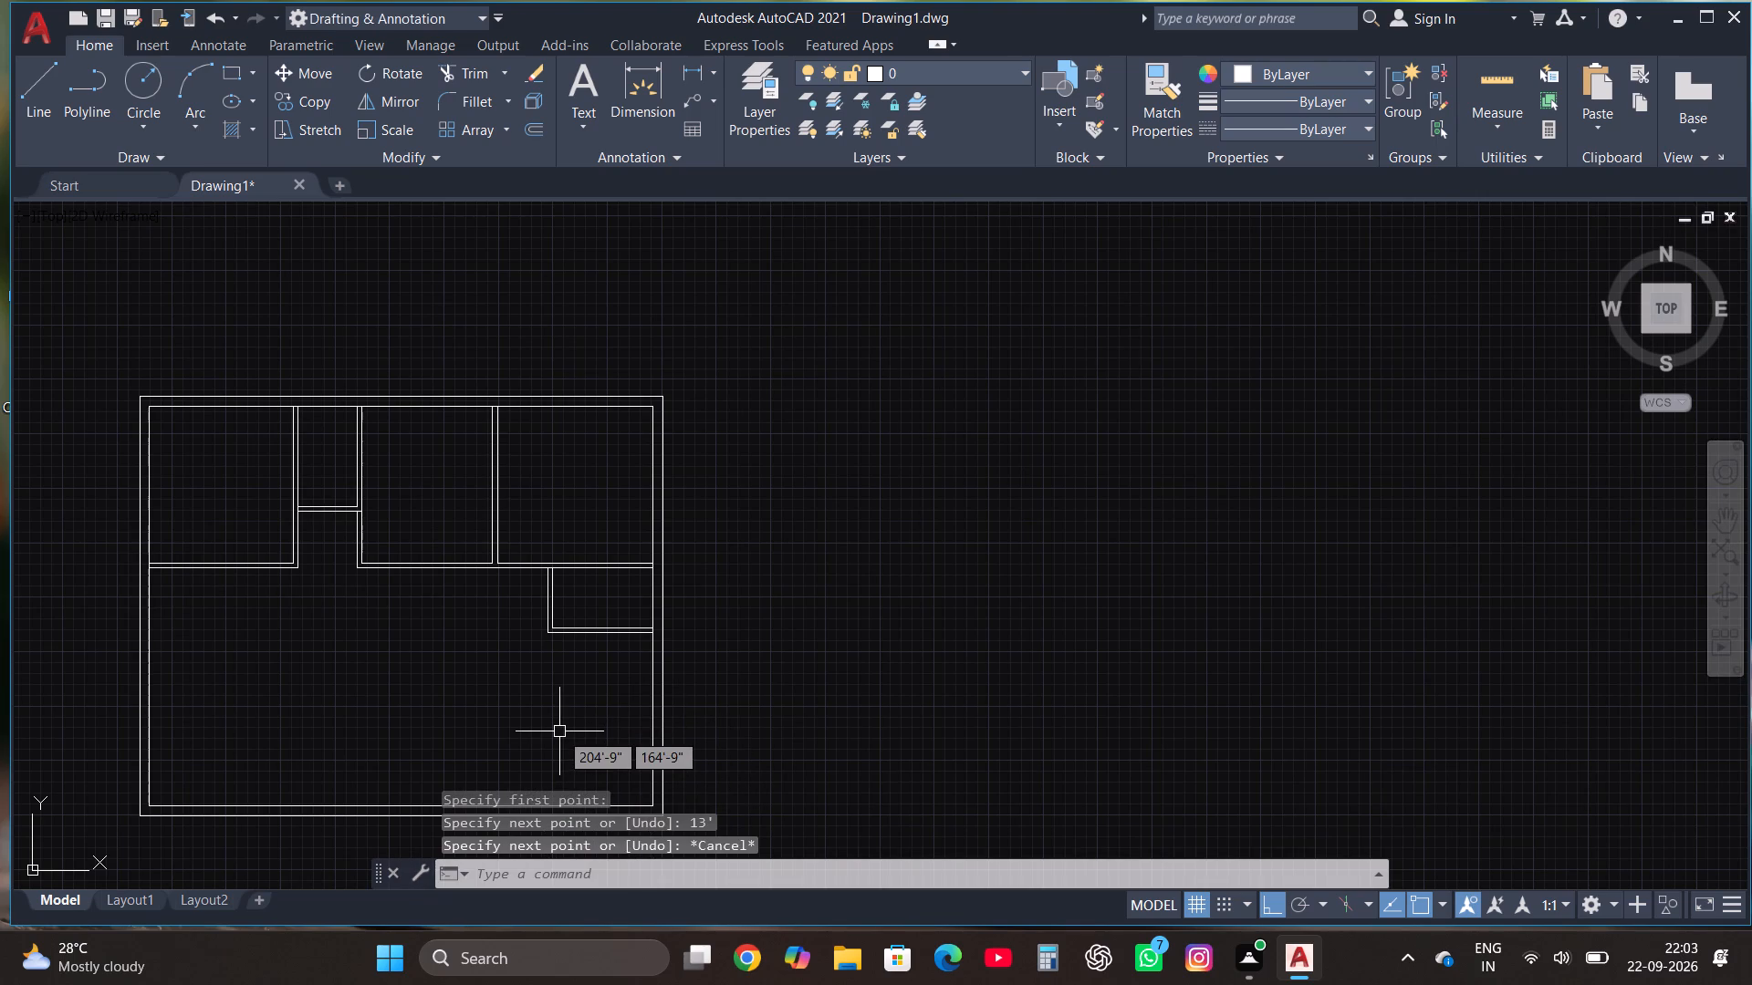
# Draw lines from the inner bottom-right corner: 12'6" left, up level with the small room's lower partition line, and right to that partition's corner.
pyautogui.click(19, 90)
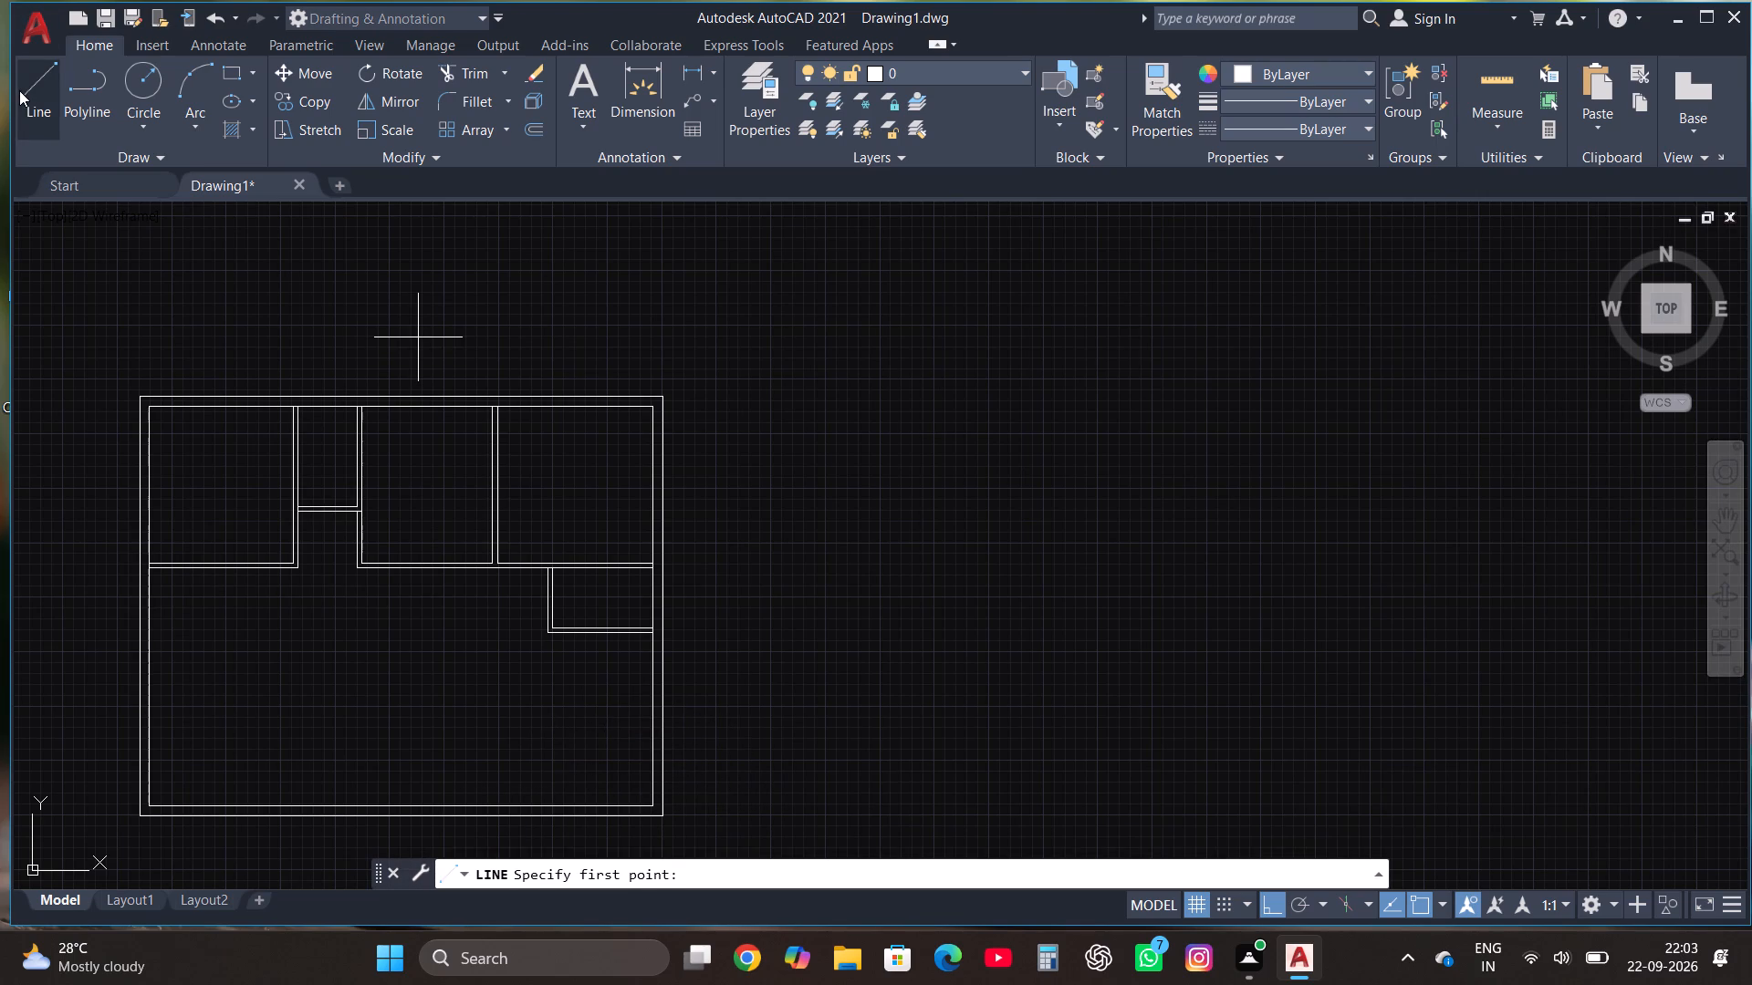
pyautogui.scroll(-3, 19, 90)
pyautogui.scroll(-4, 456, 467)
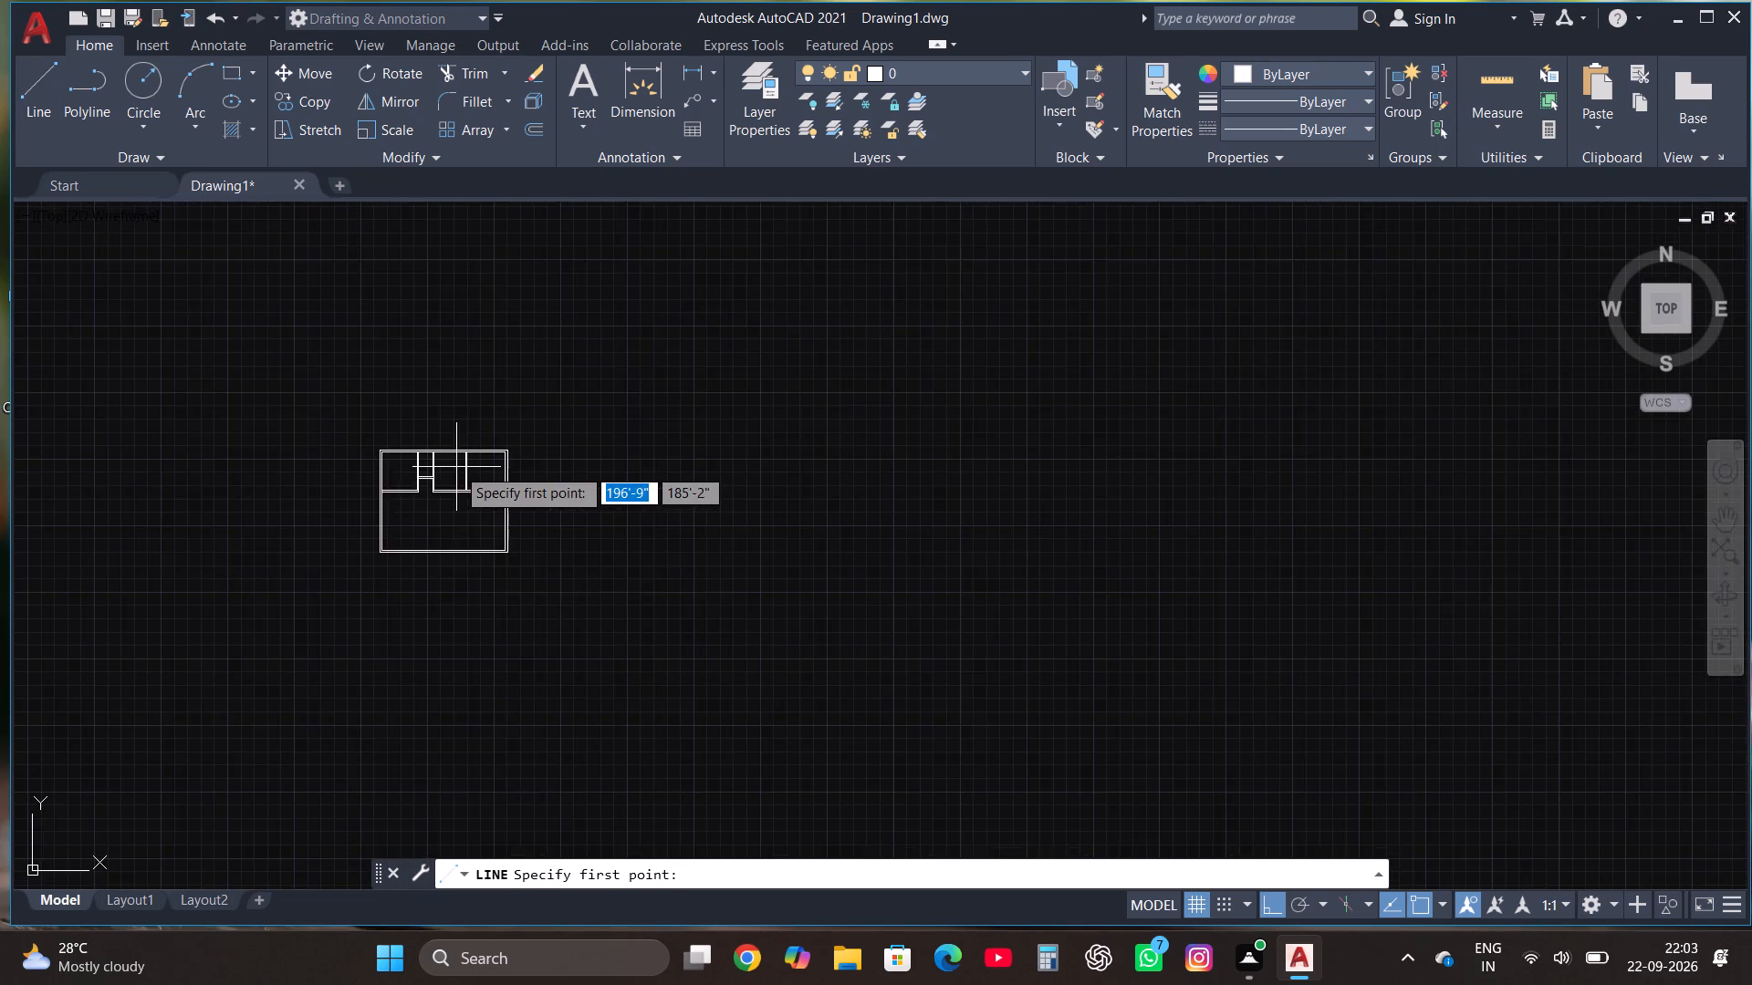
pyautogui.scroll(3, 462, 586)
pyautogui.scroll(3, 601, 452)
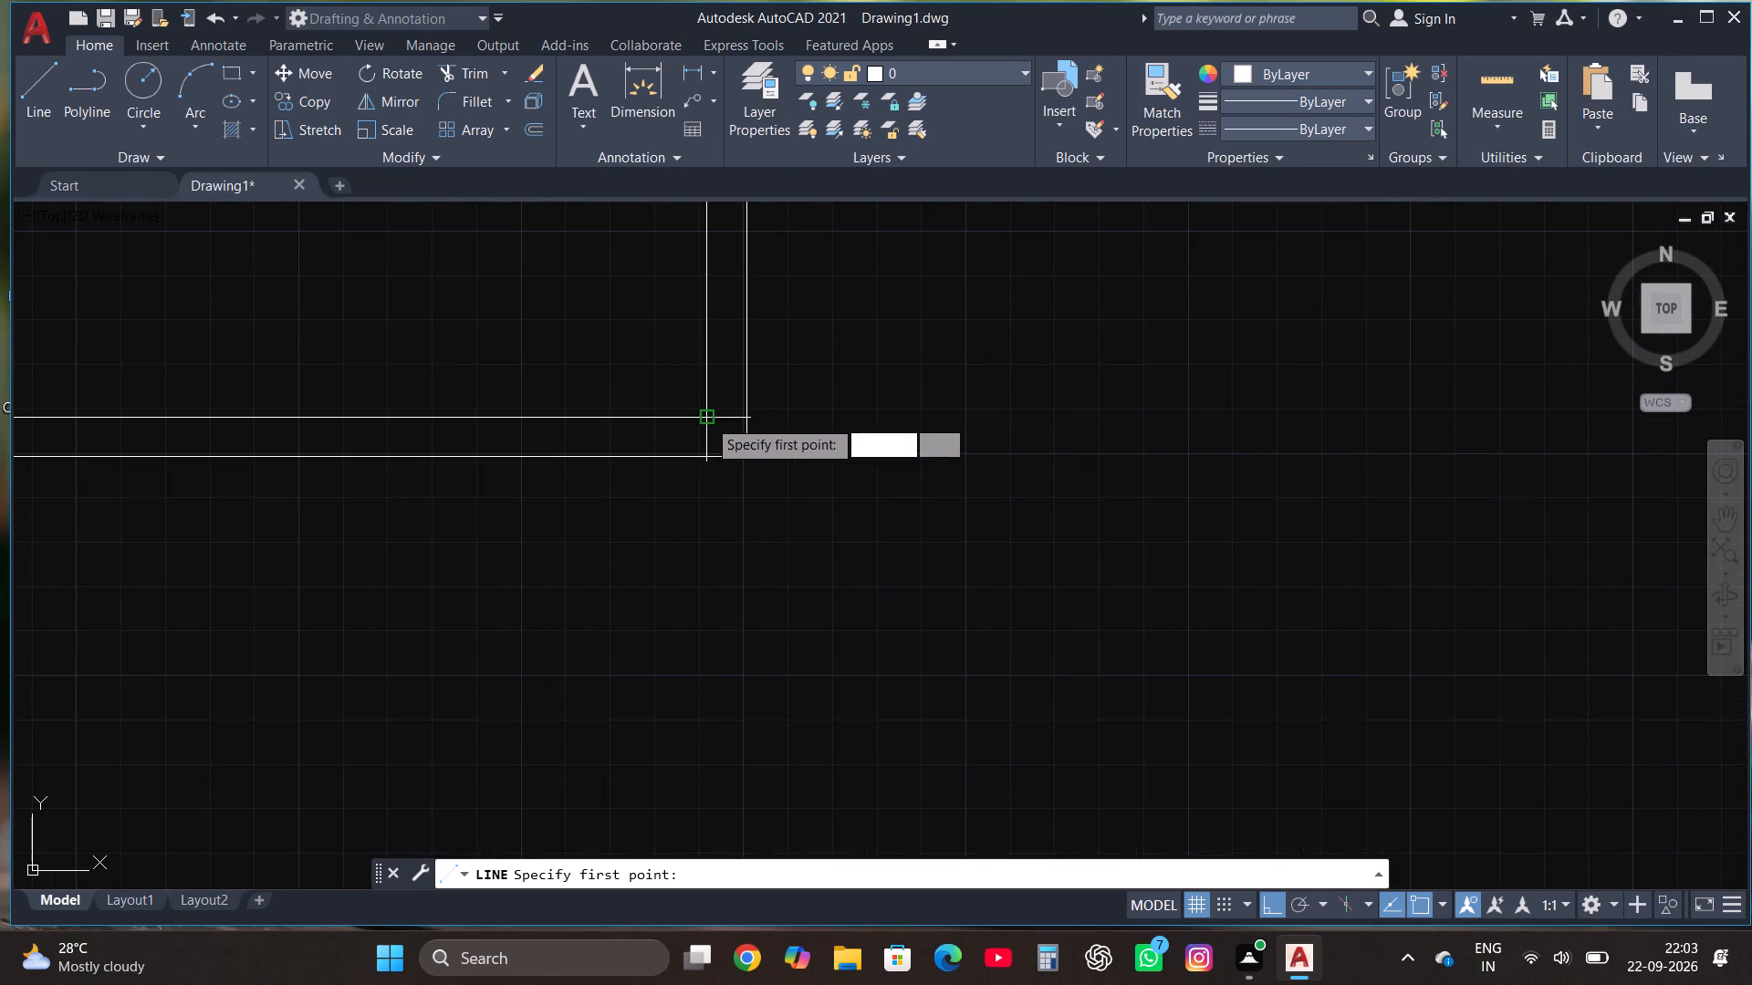
pyautogui.click(707, 419)
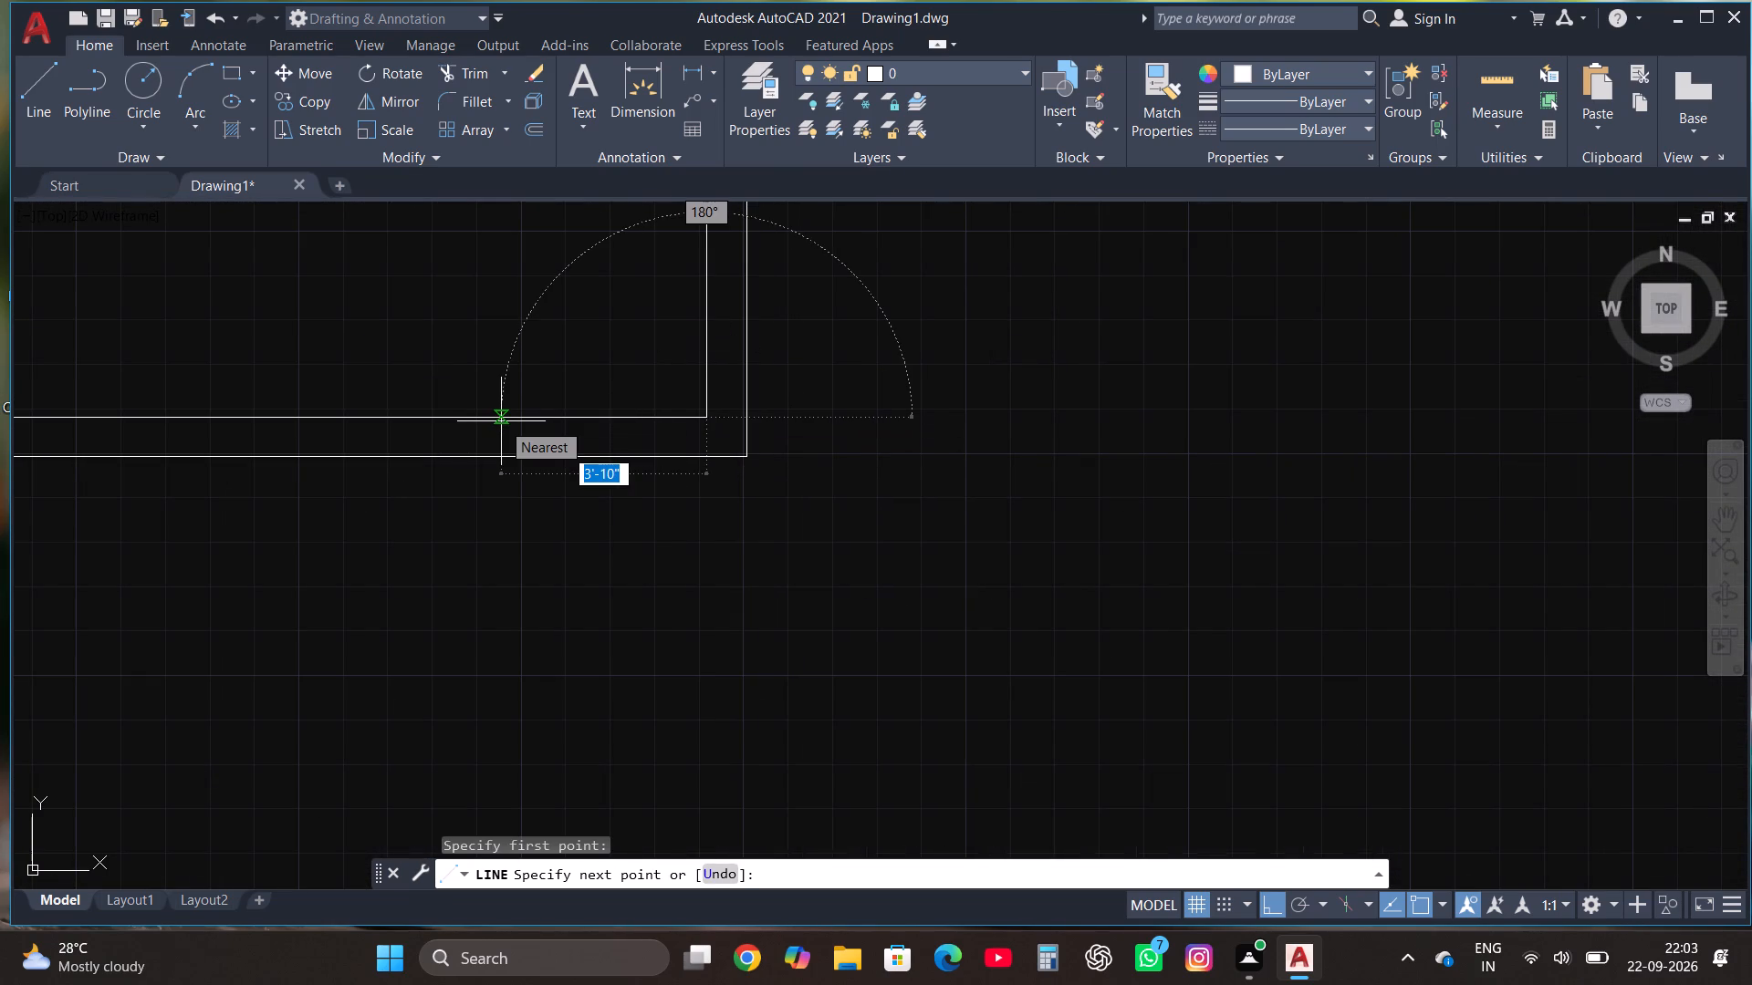
pyautogui.write('12\'6"')
pyautogui.press('Return')
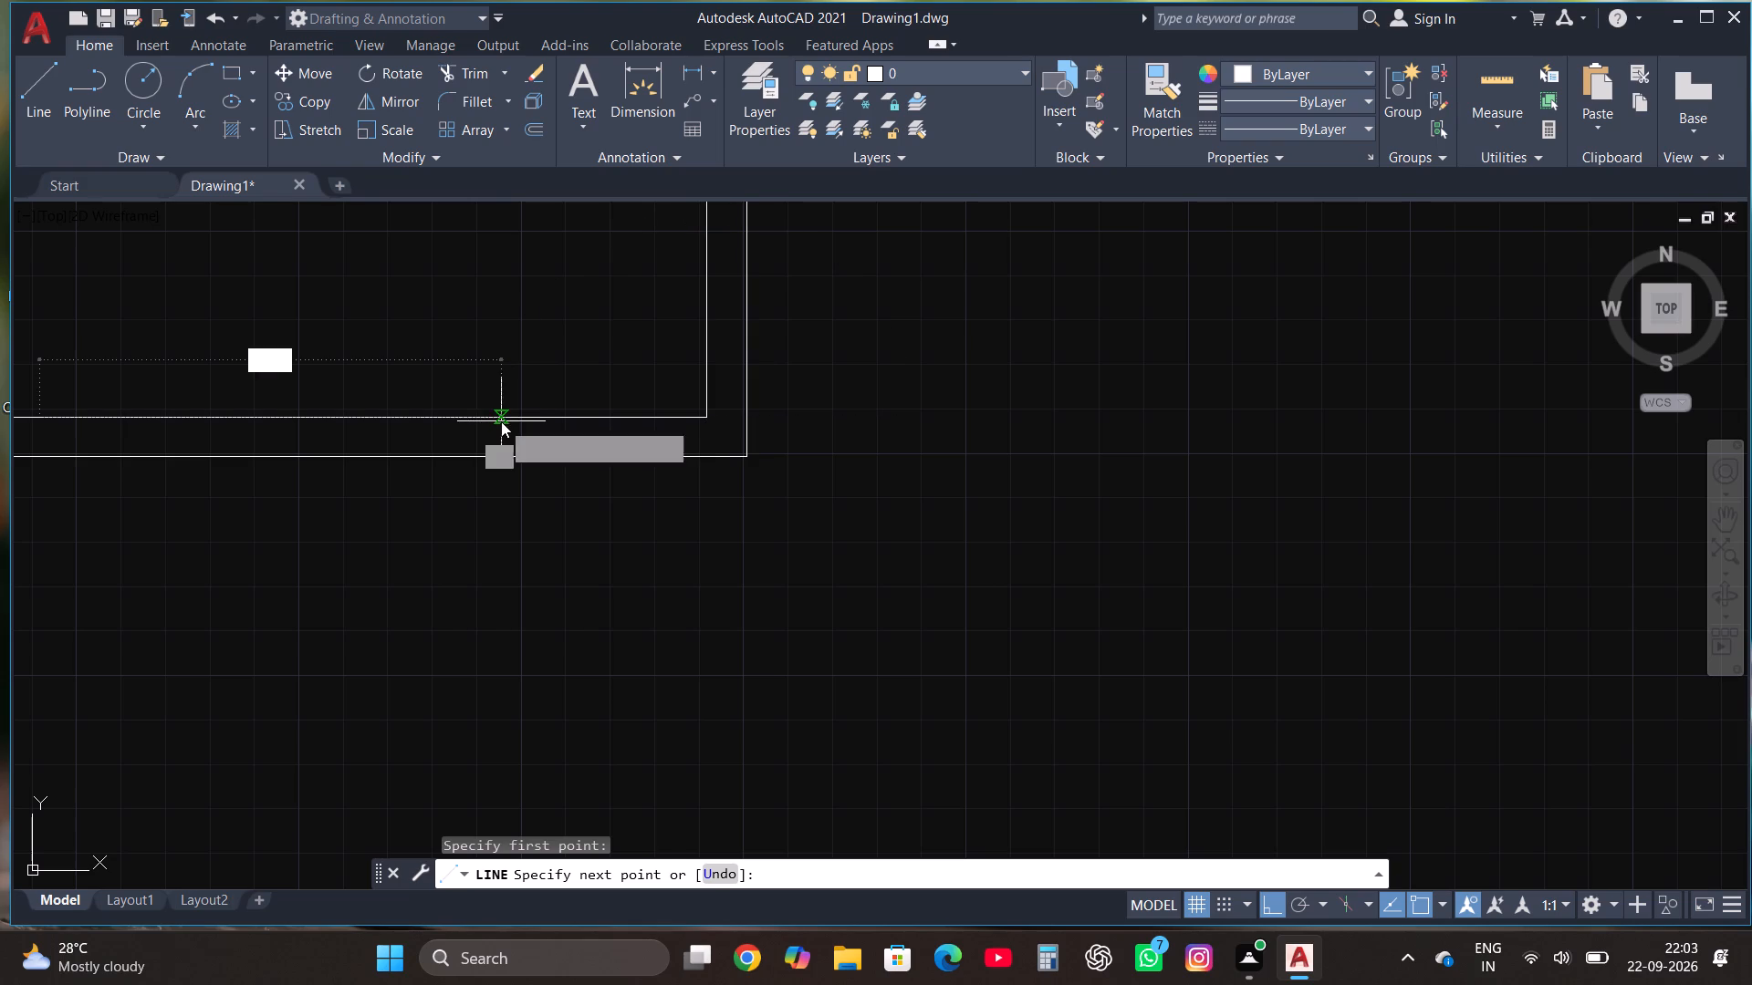
pyautogui.scroll(-6, 501, 421)
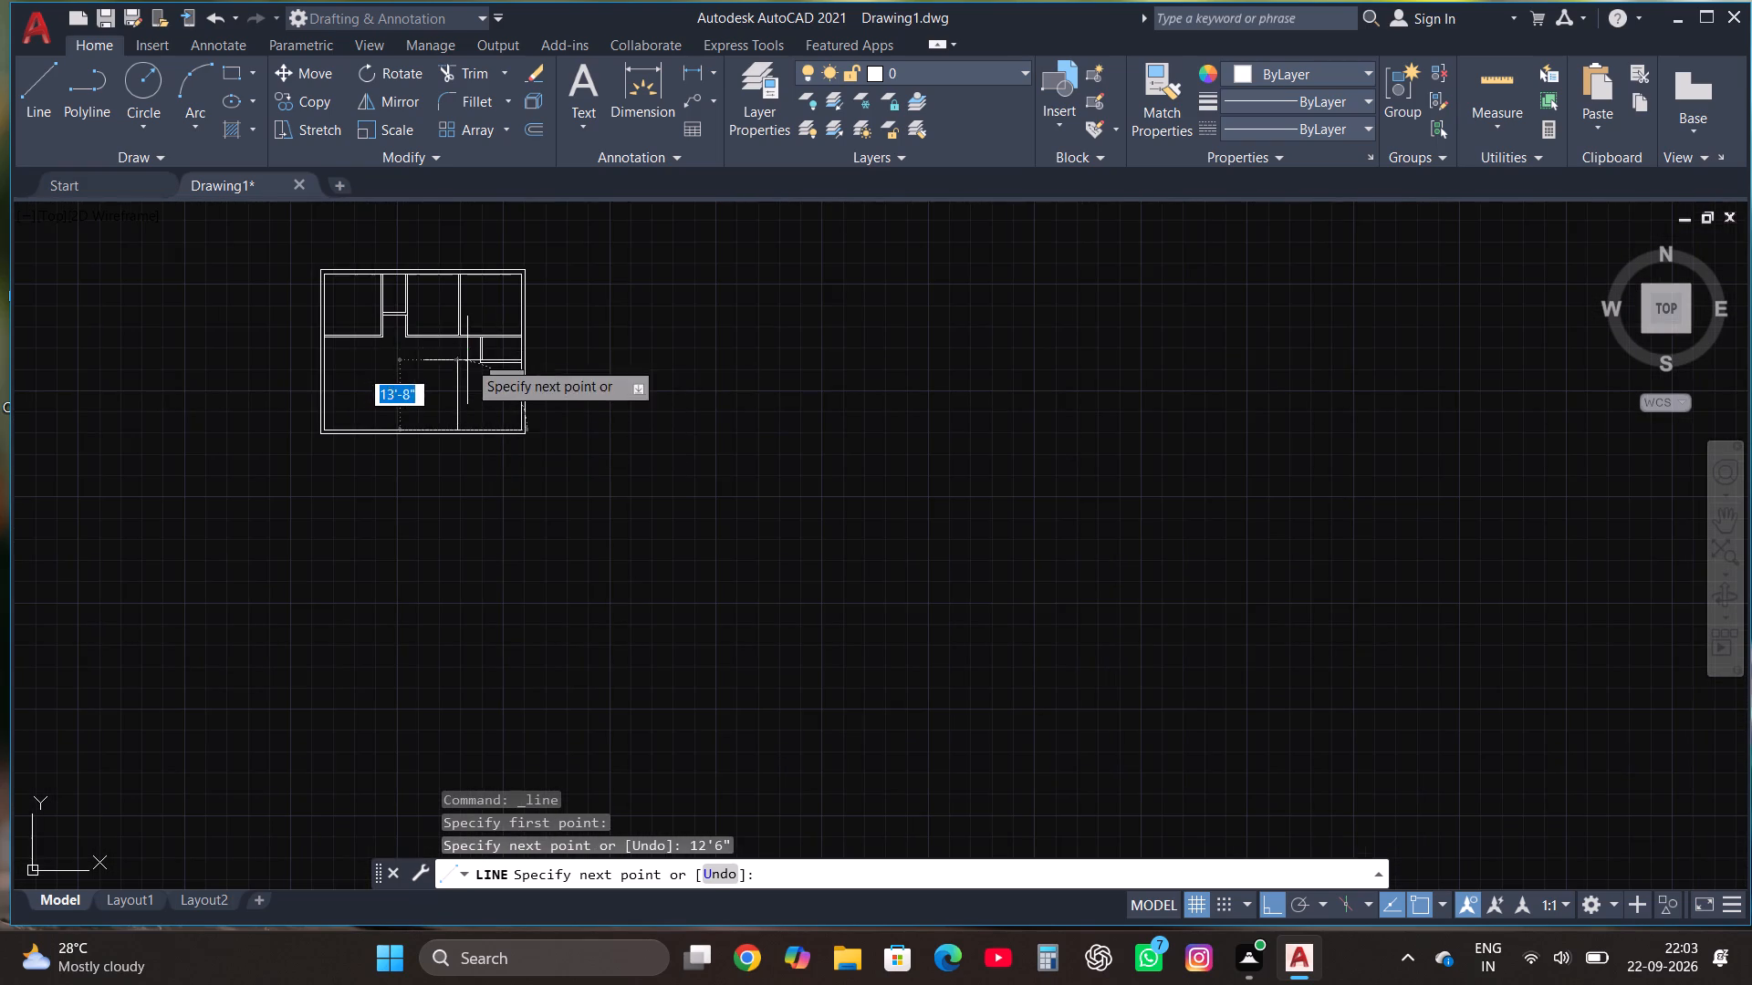
pyautogui.scroll(4, 467, 360)
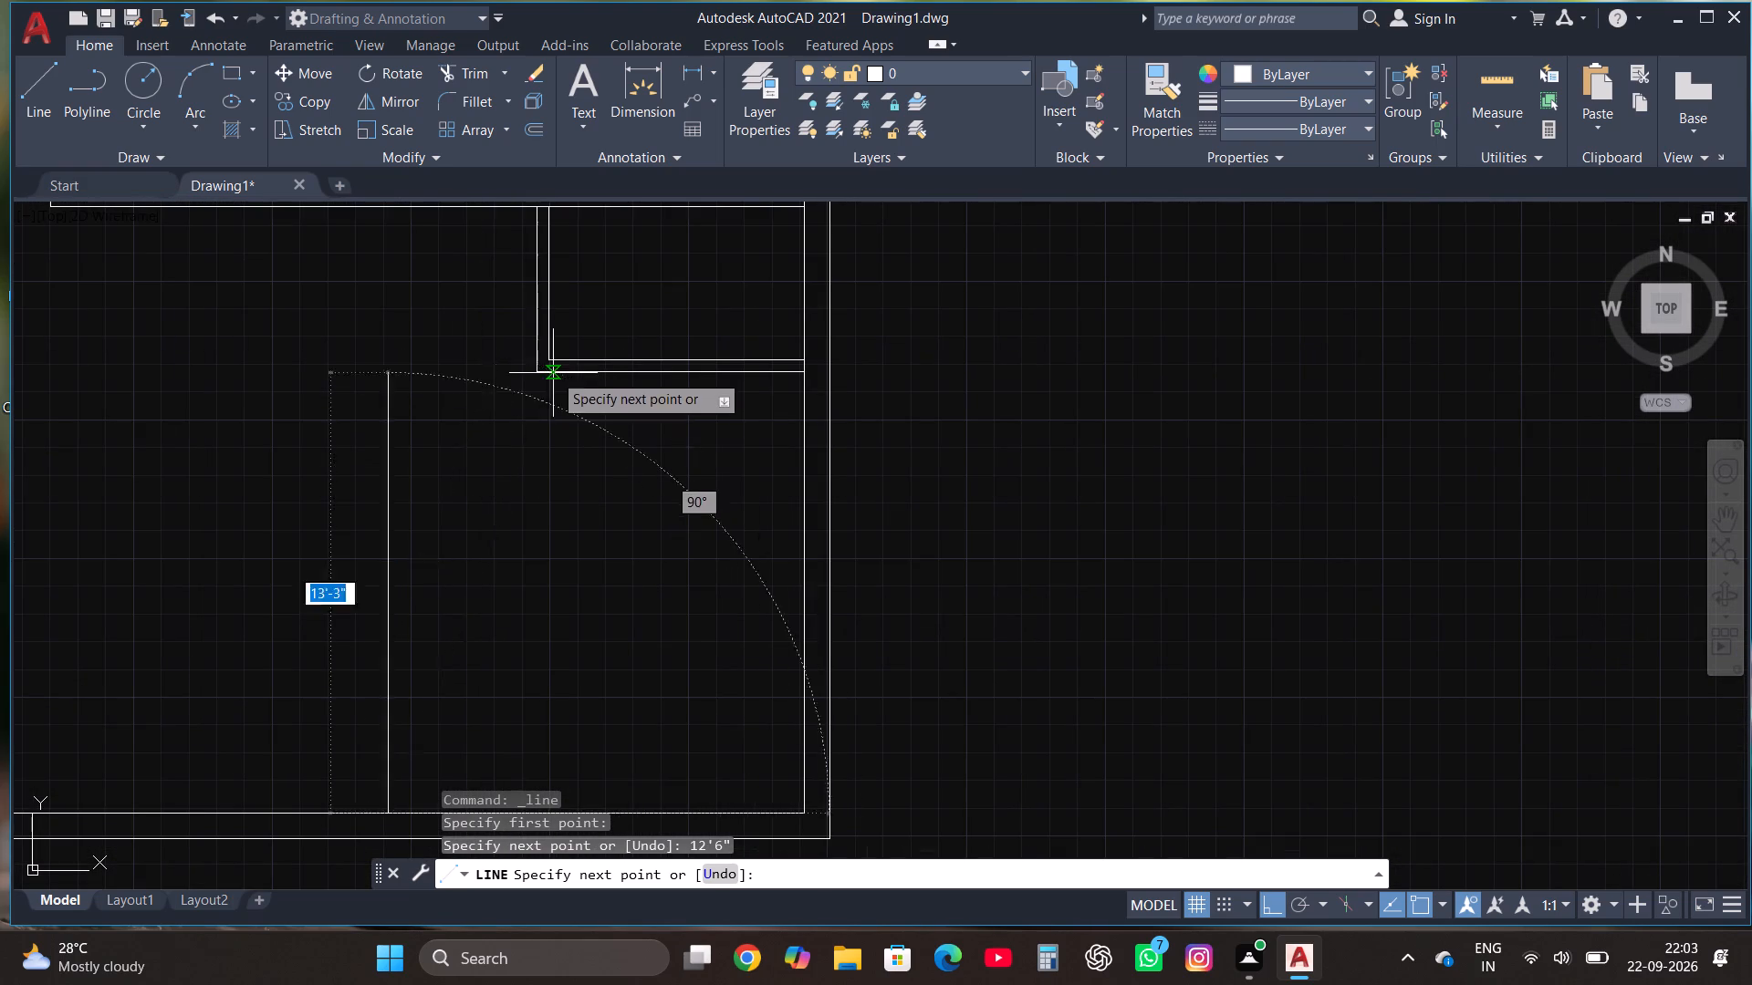
pyautogui.click(386, 372)
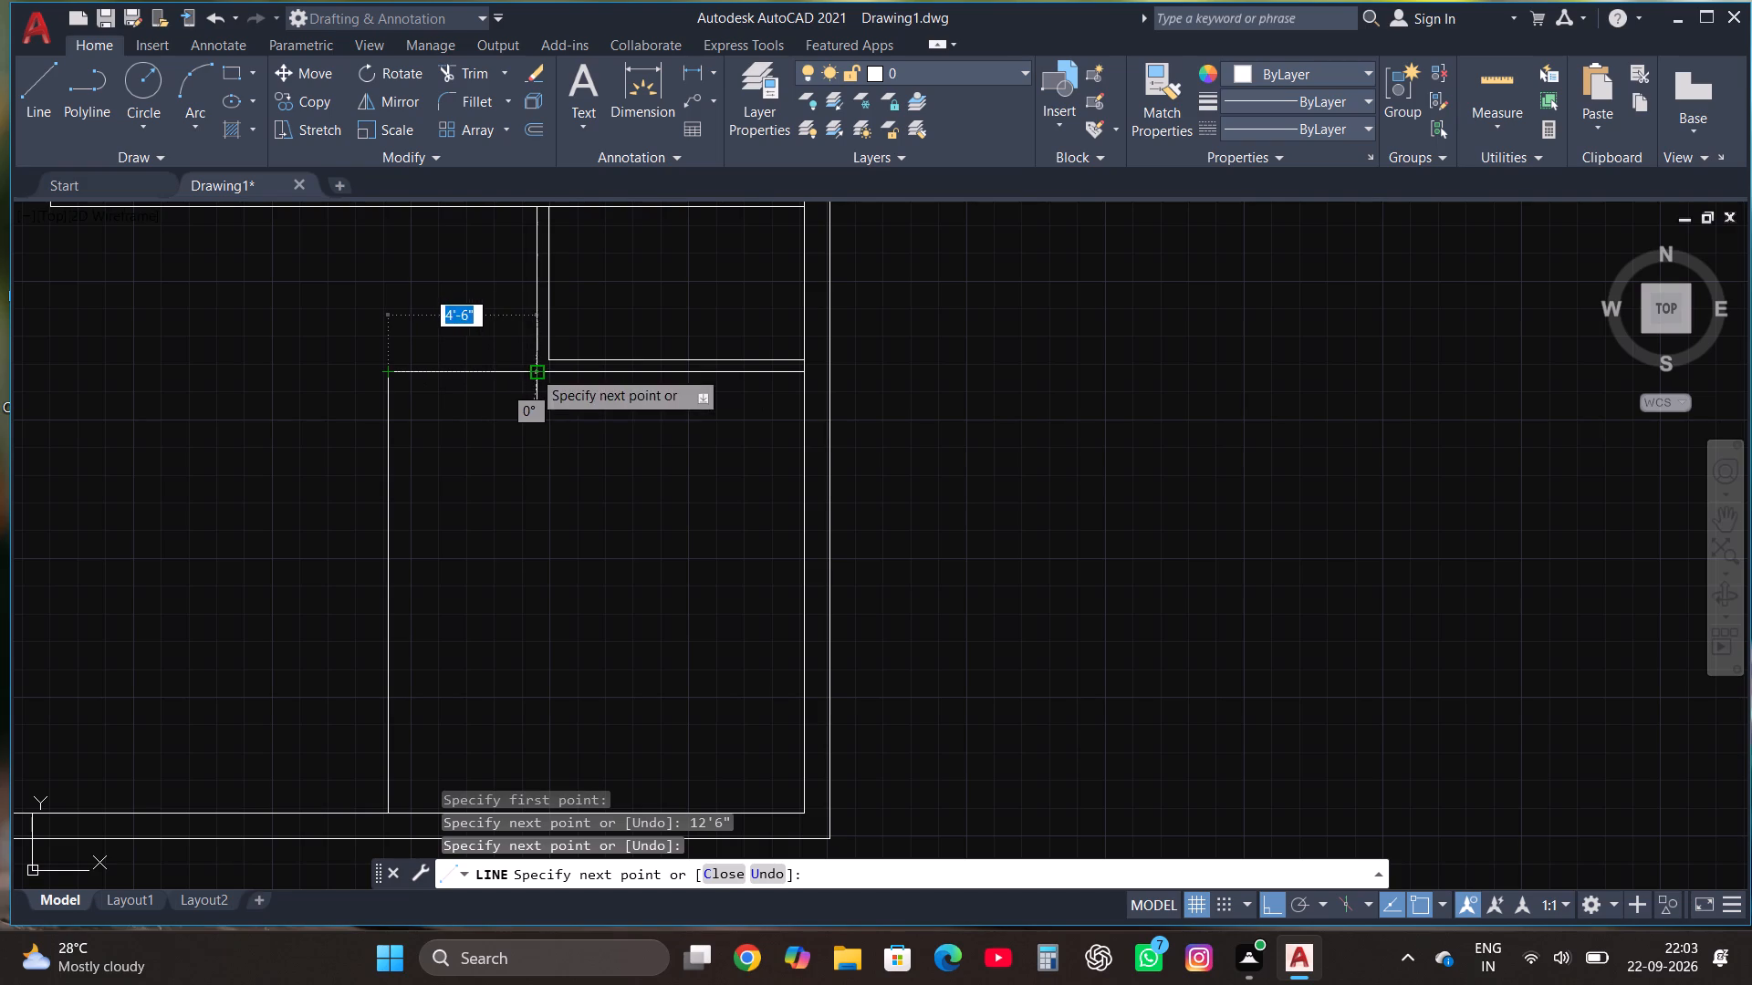
pyautogui.click(532, 369)
pyautogui.press('Escape')
# Offset the bottom-right room's new left and top lines outward by 4.5".
pyautogui.scroll(-3, 544, 502)
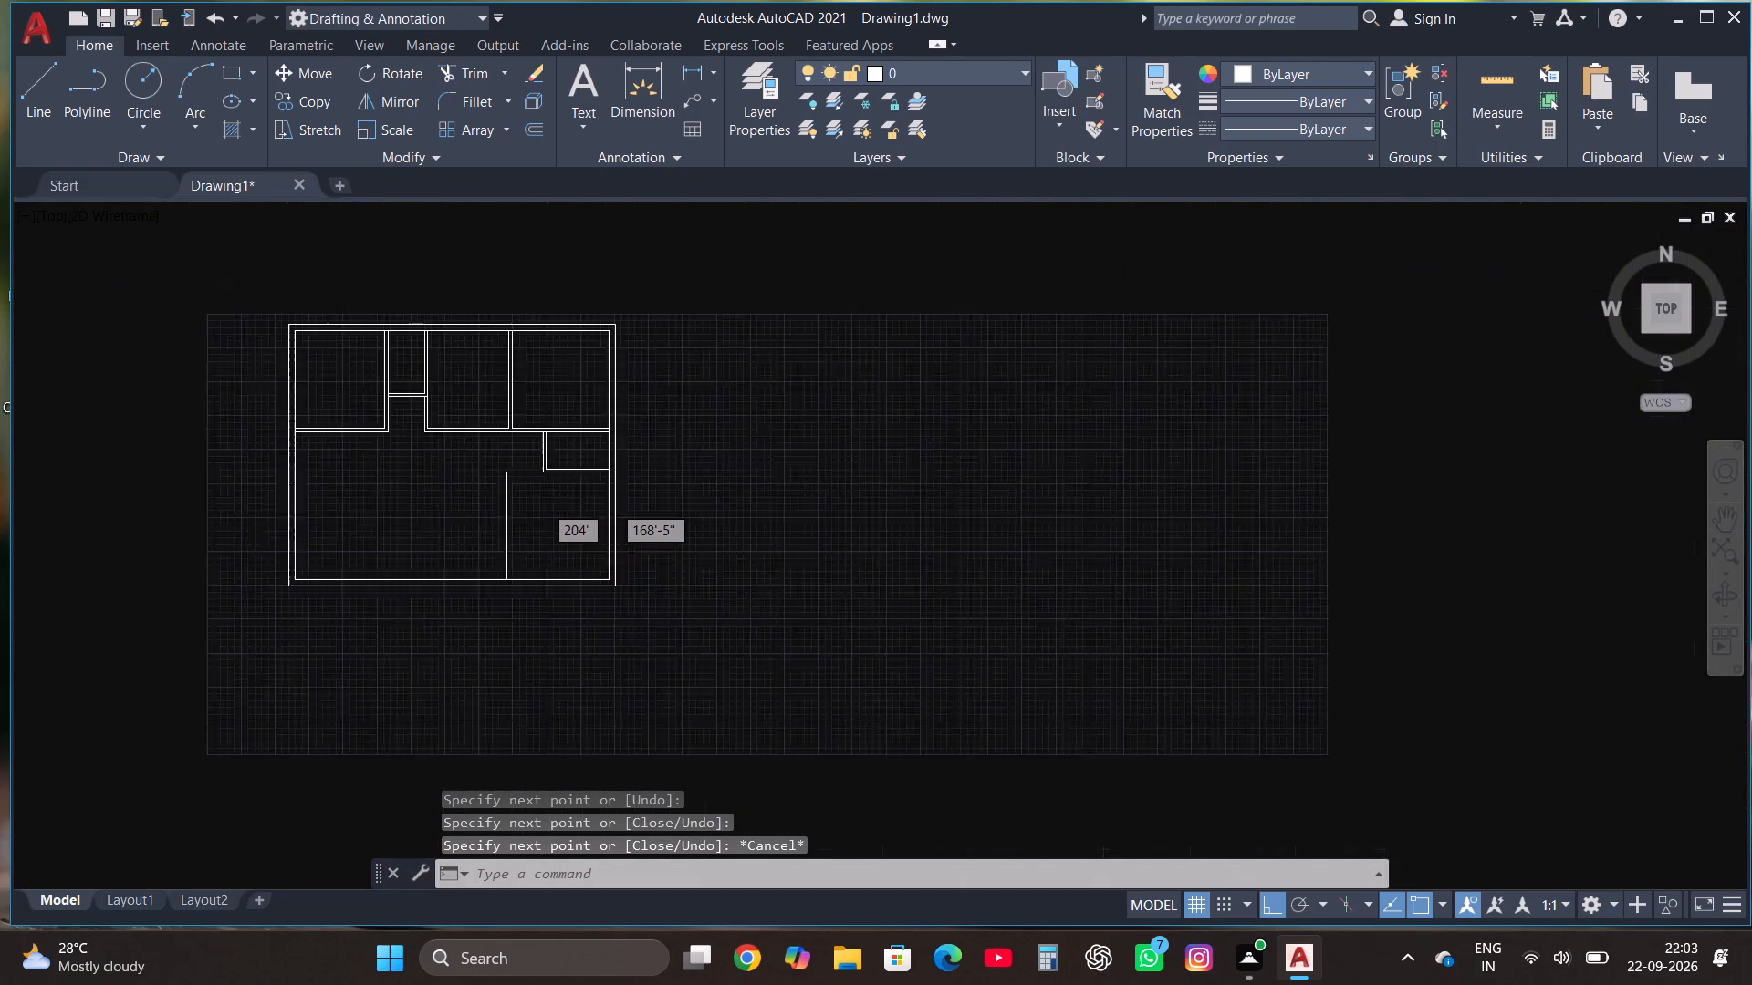
pyautogui.scroll(1, 523, 540)
pyautogui.moveTo(523, 540); pyautogui.dragTo(509, 526)
pyautogui.click(474, 415)
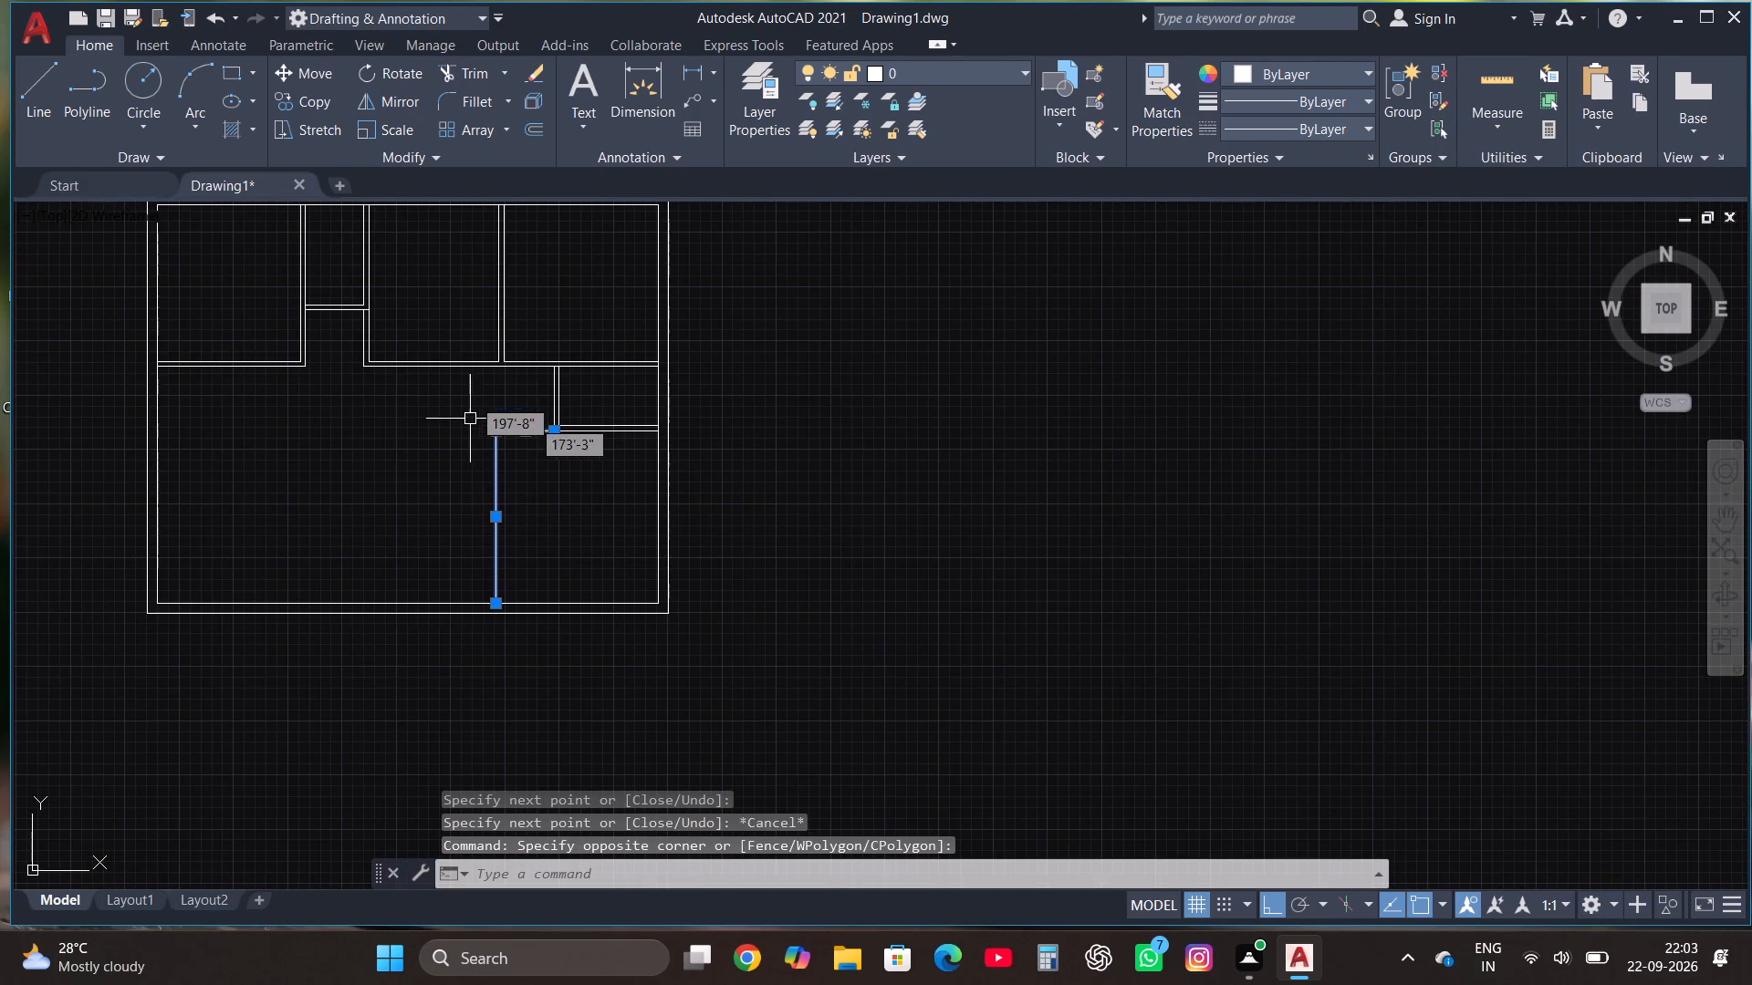
pyautogui.click(535, 133)
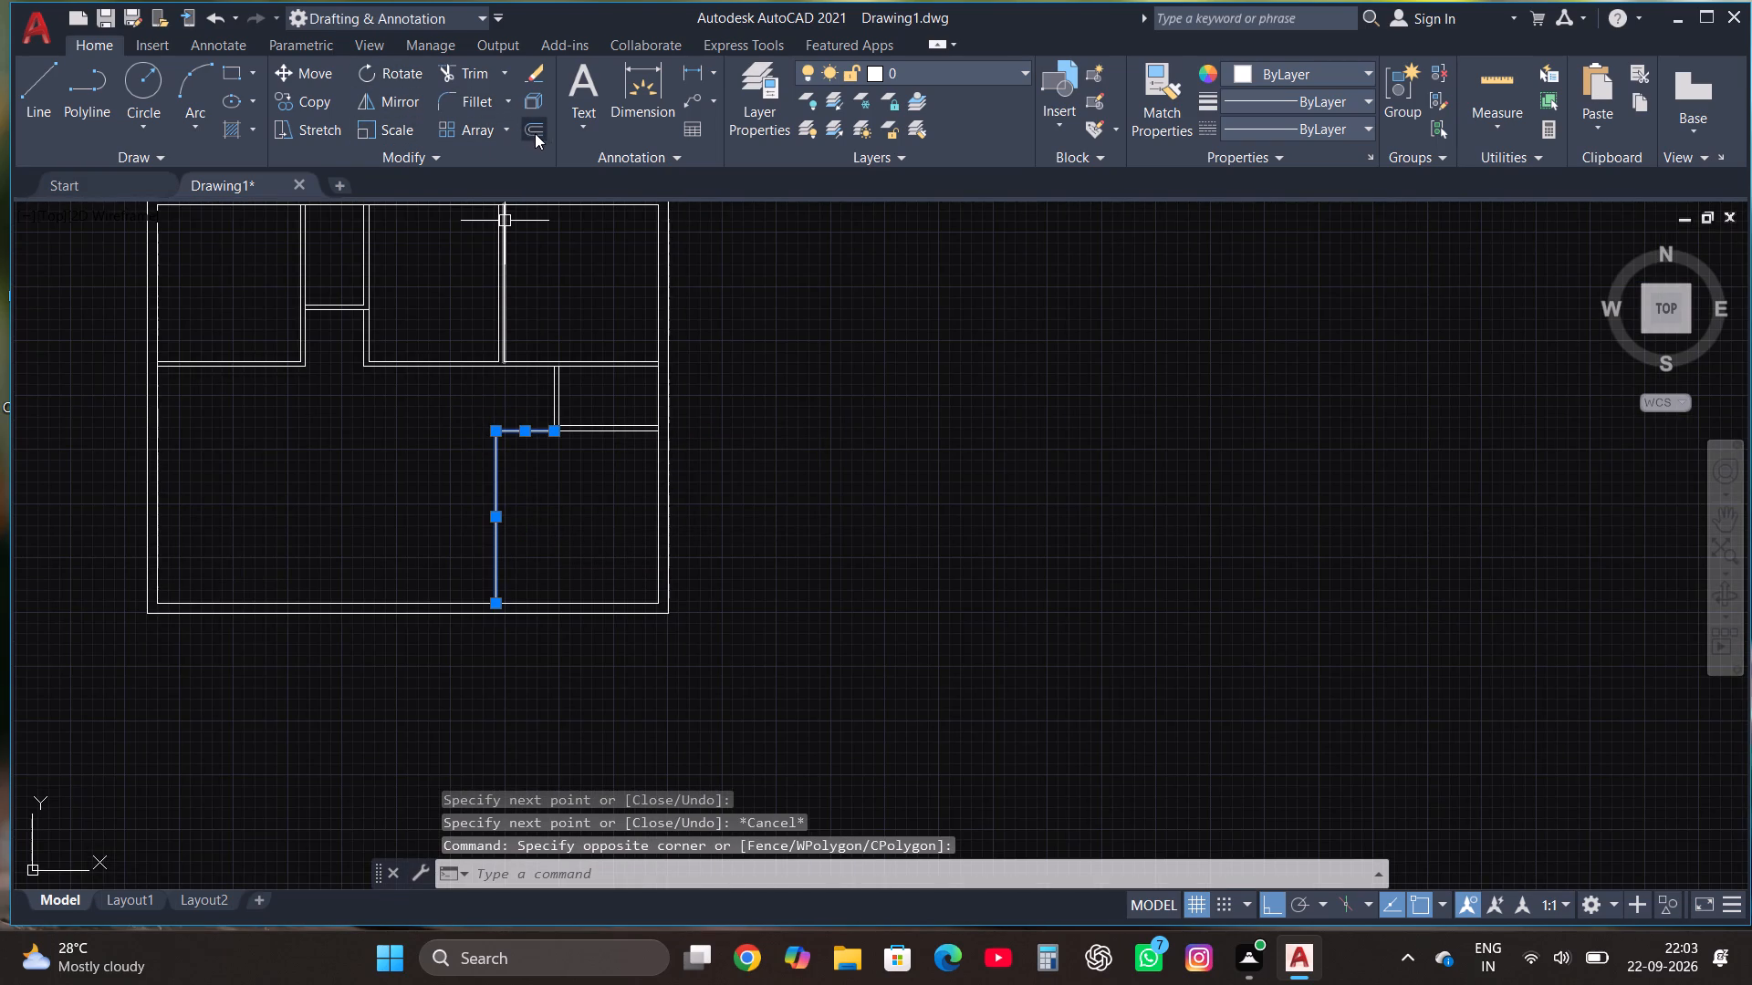
pyautogui.click(497, 504)
pyautogui.click(472, 504)
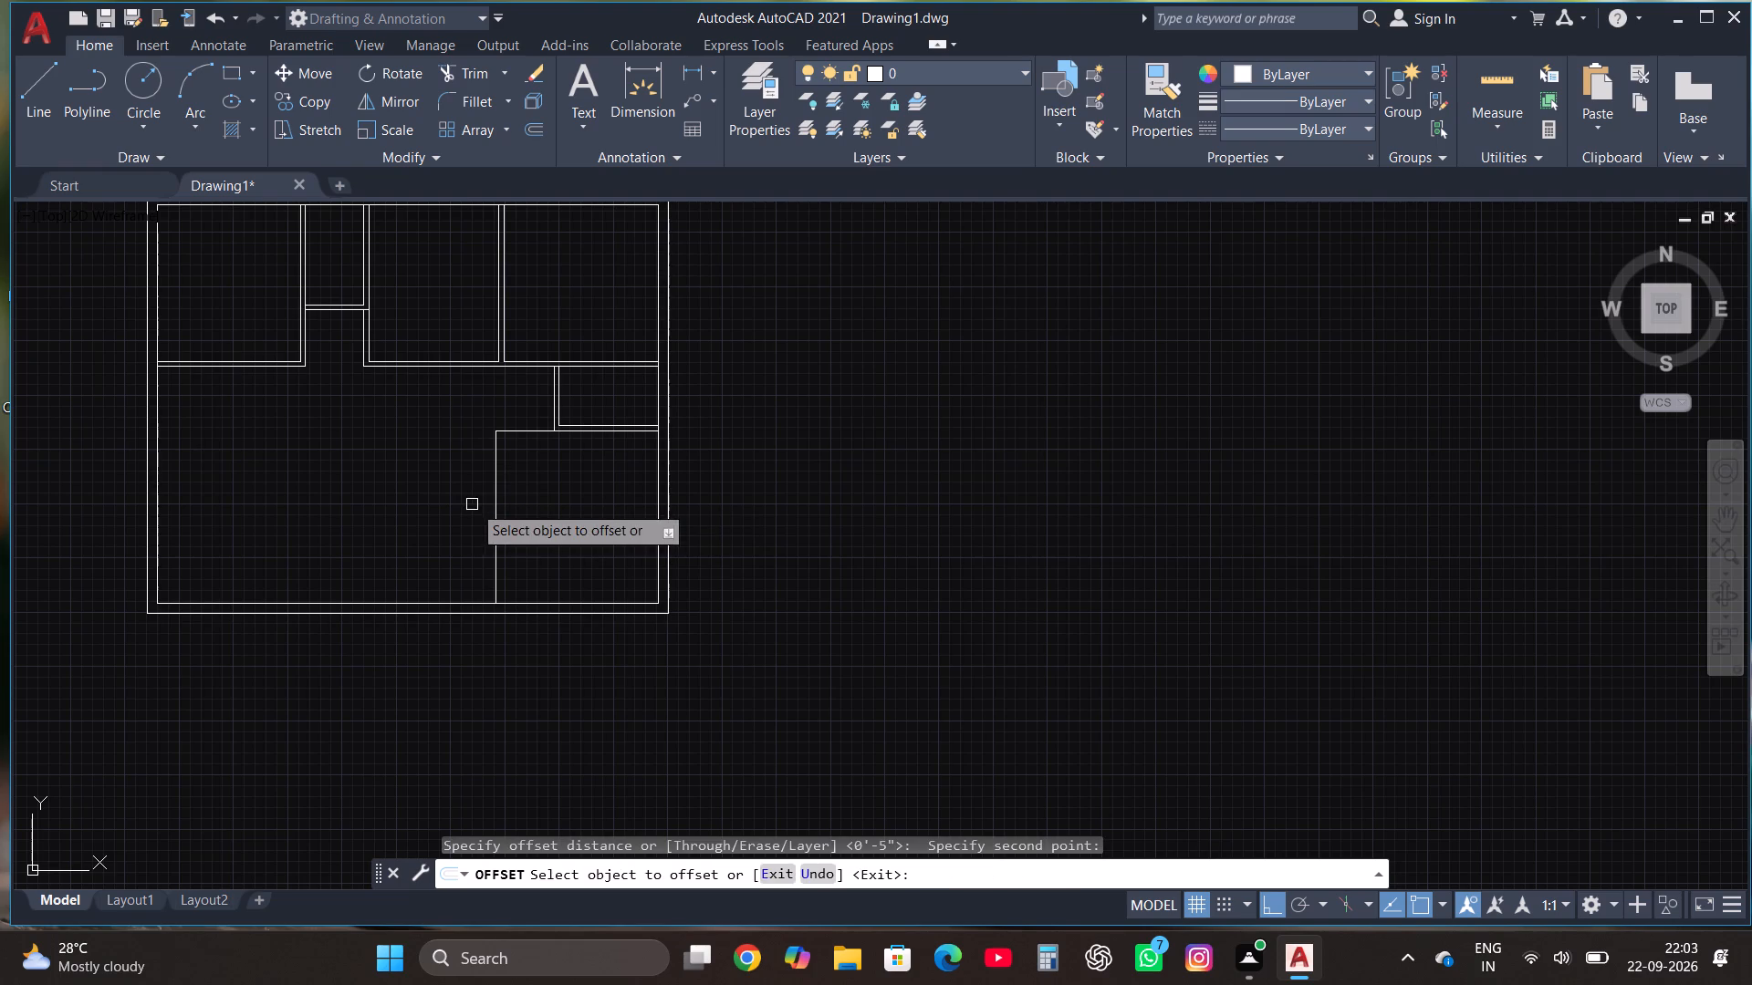
pyautogui.click(495, 522)
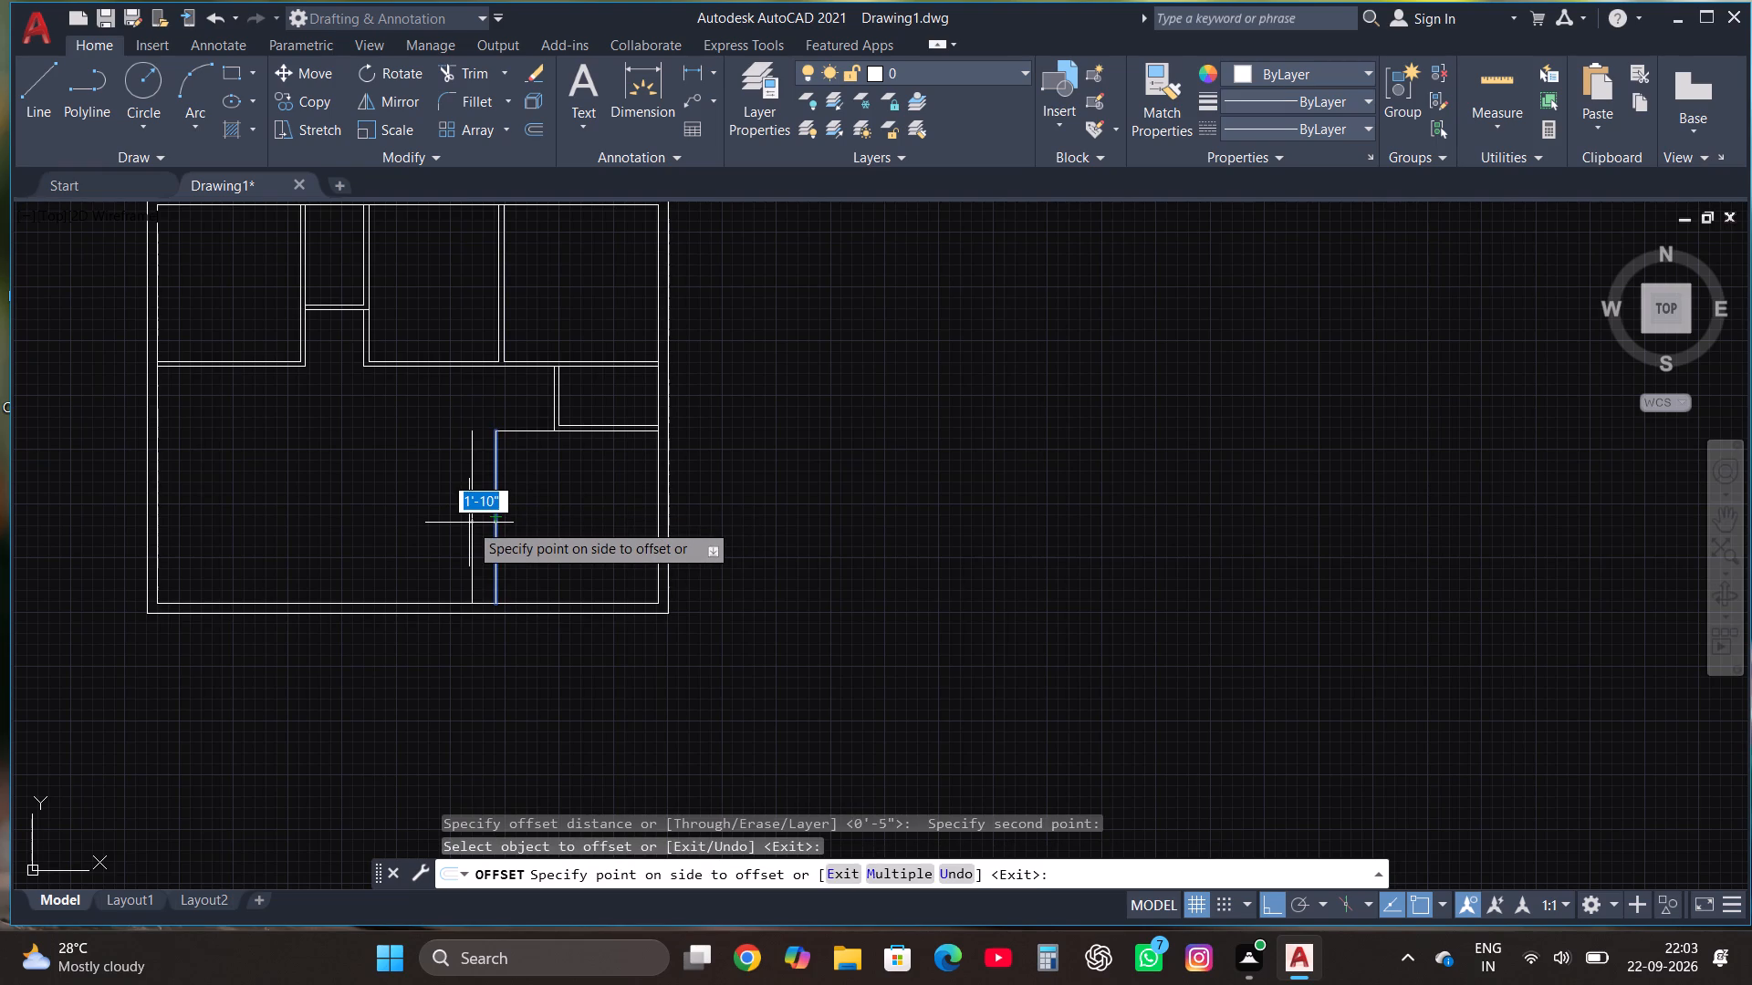
pyautogui.write('4.5"')
pyautogui.press('Return')
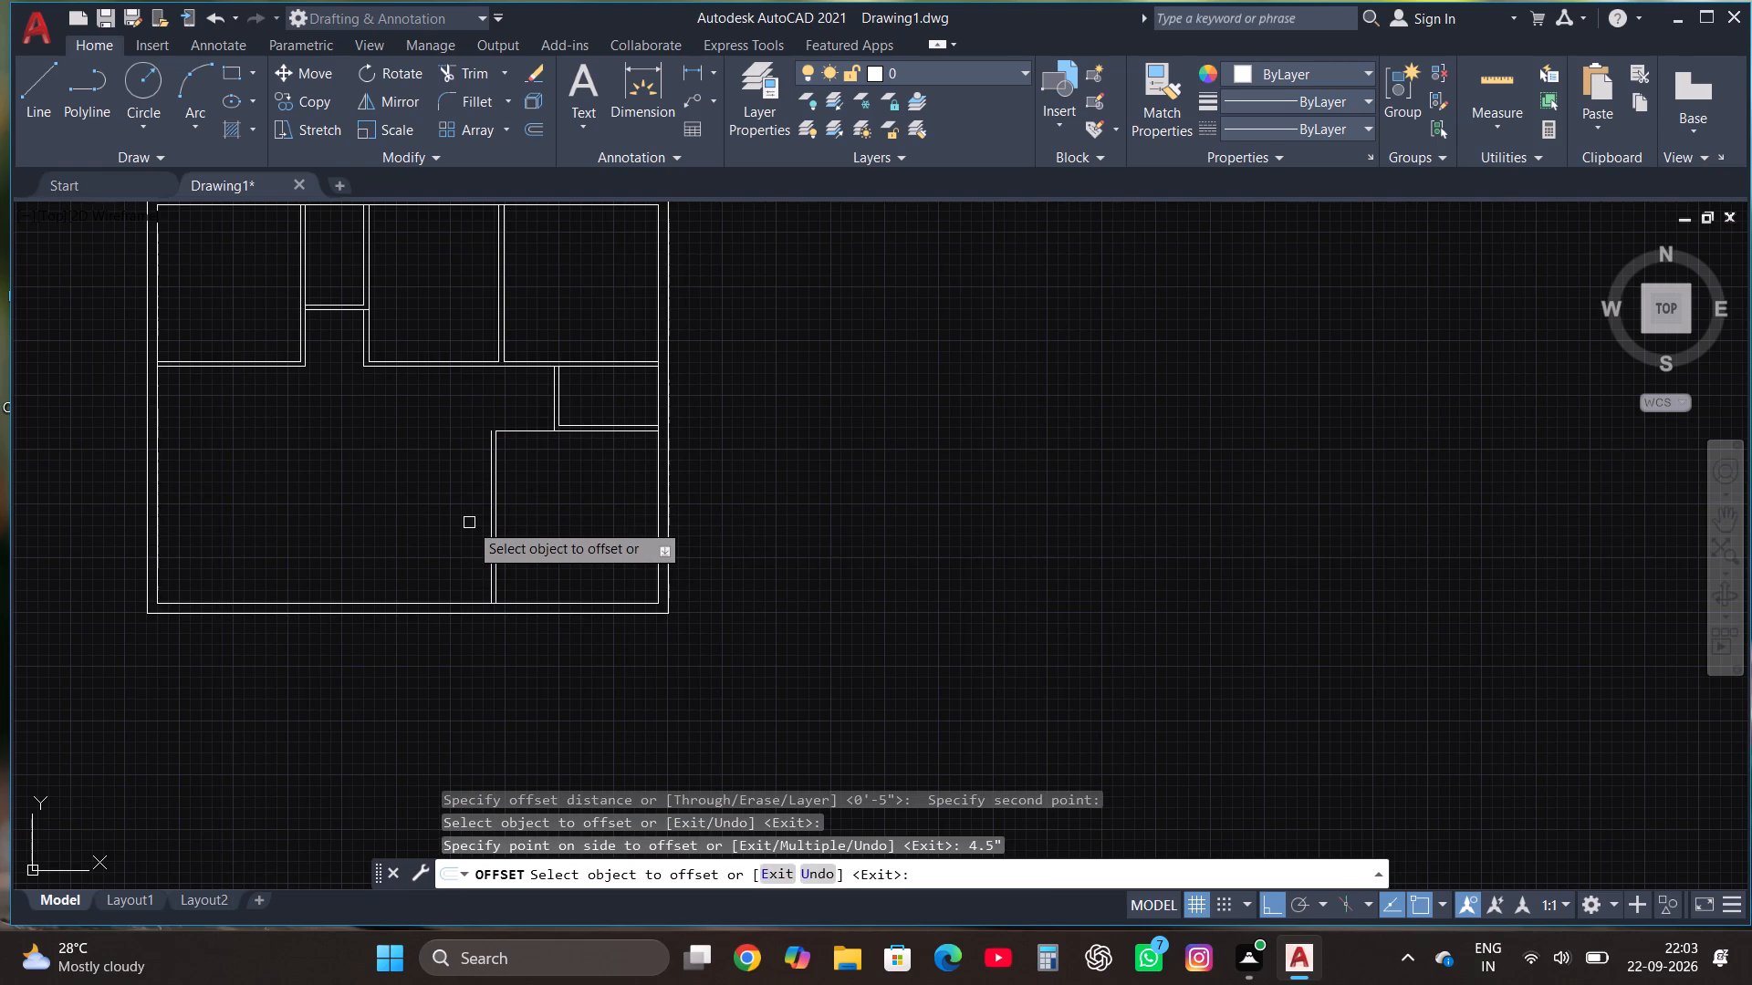
pyautogui.click(516, 428)
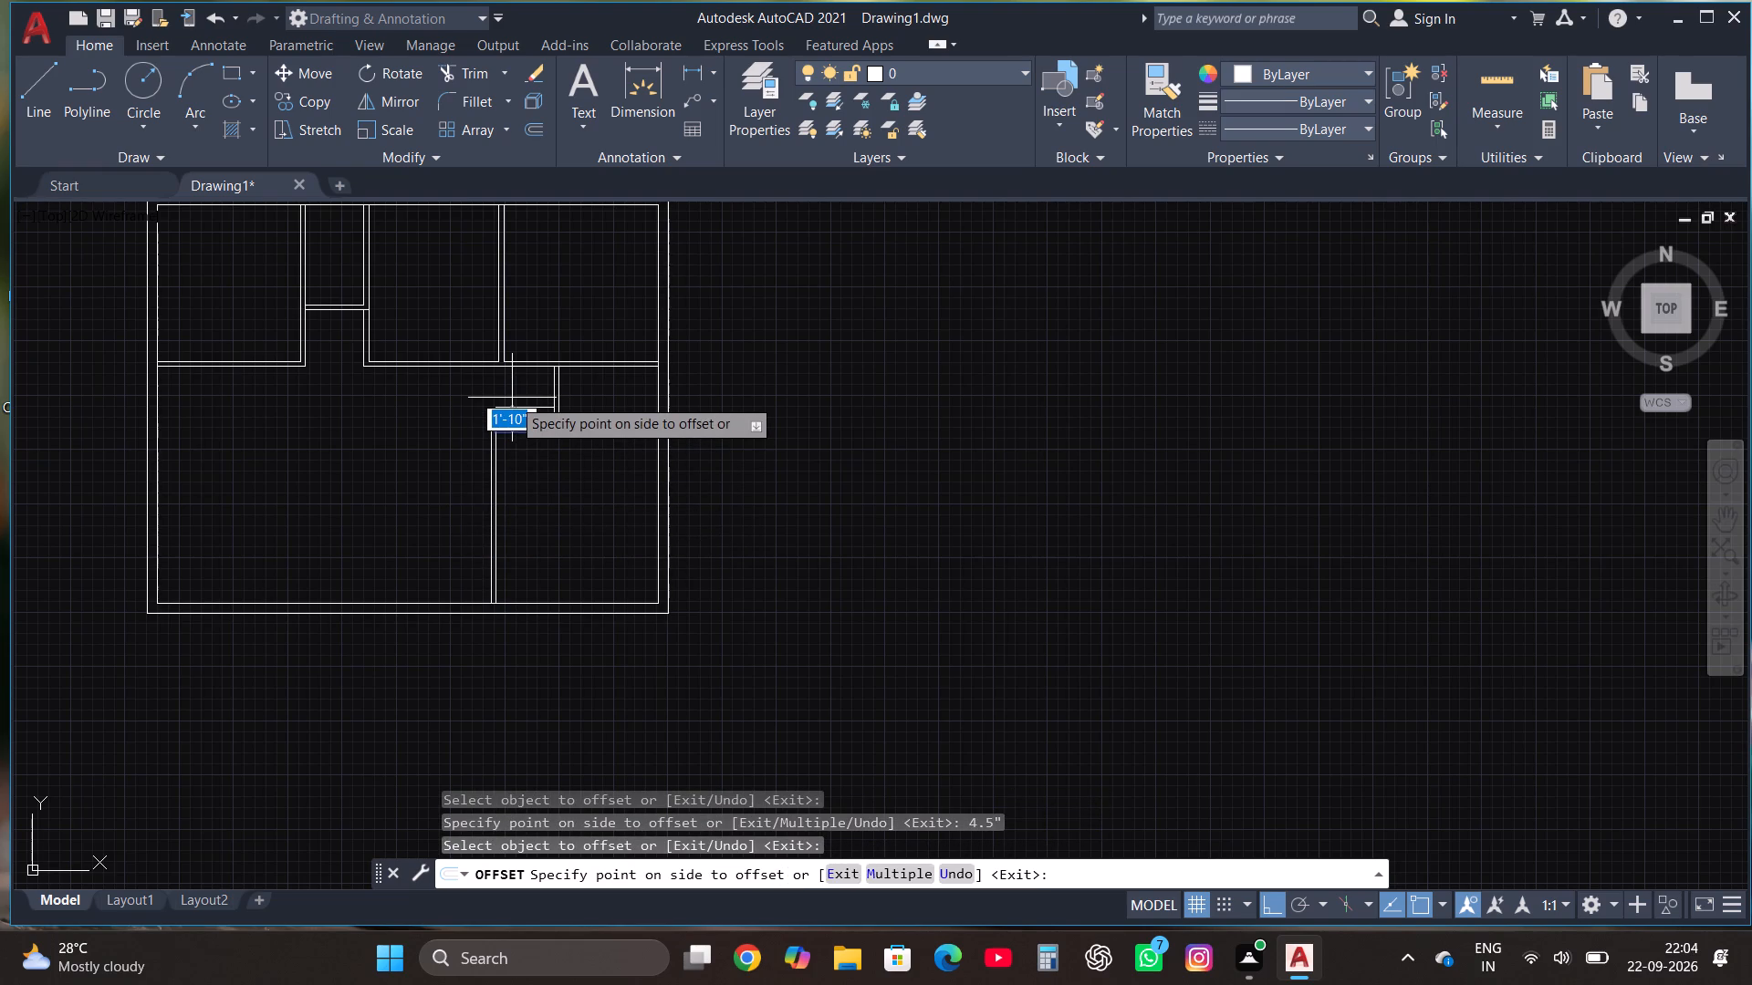
pyautogui.write('4.5"')
pyautogui.press('Return')
pyautogui.press('Escape')
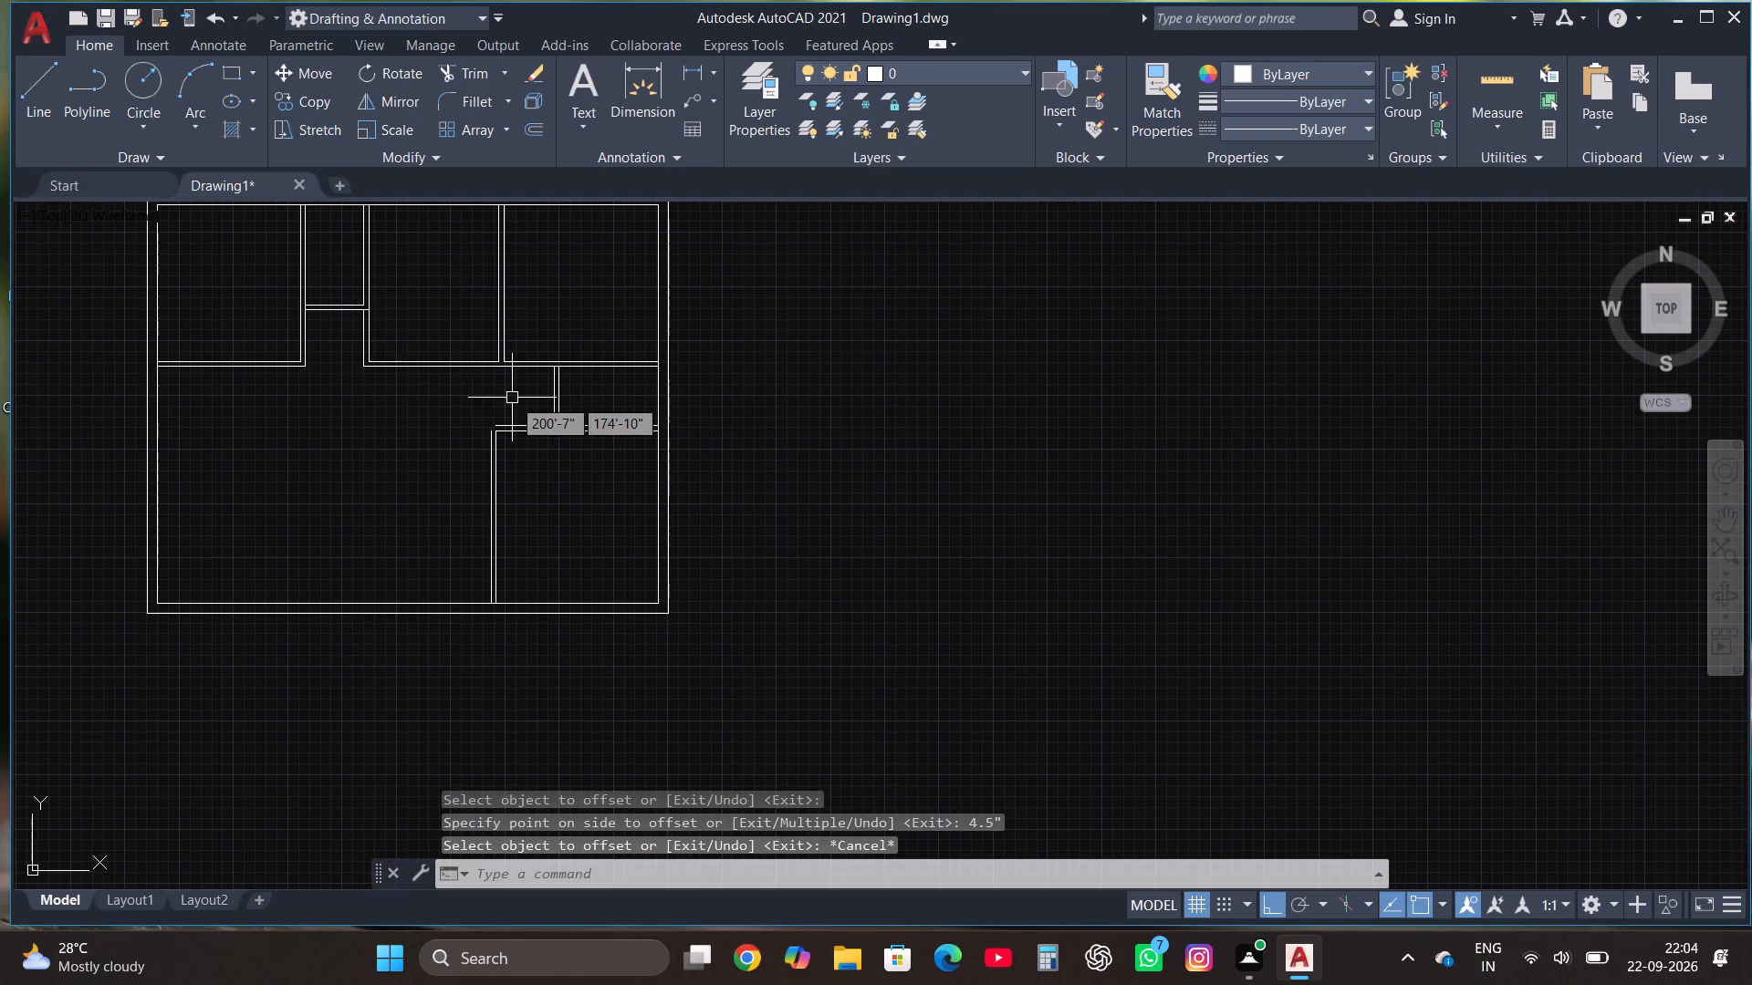
# Fillet the two outer partition lines so they meet at the bottom-right room's top-left corner.
pyautogui.click(476, 100)
pyautogui.scroll(3, 474, 450)
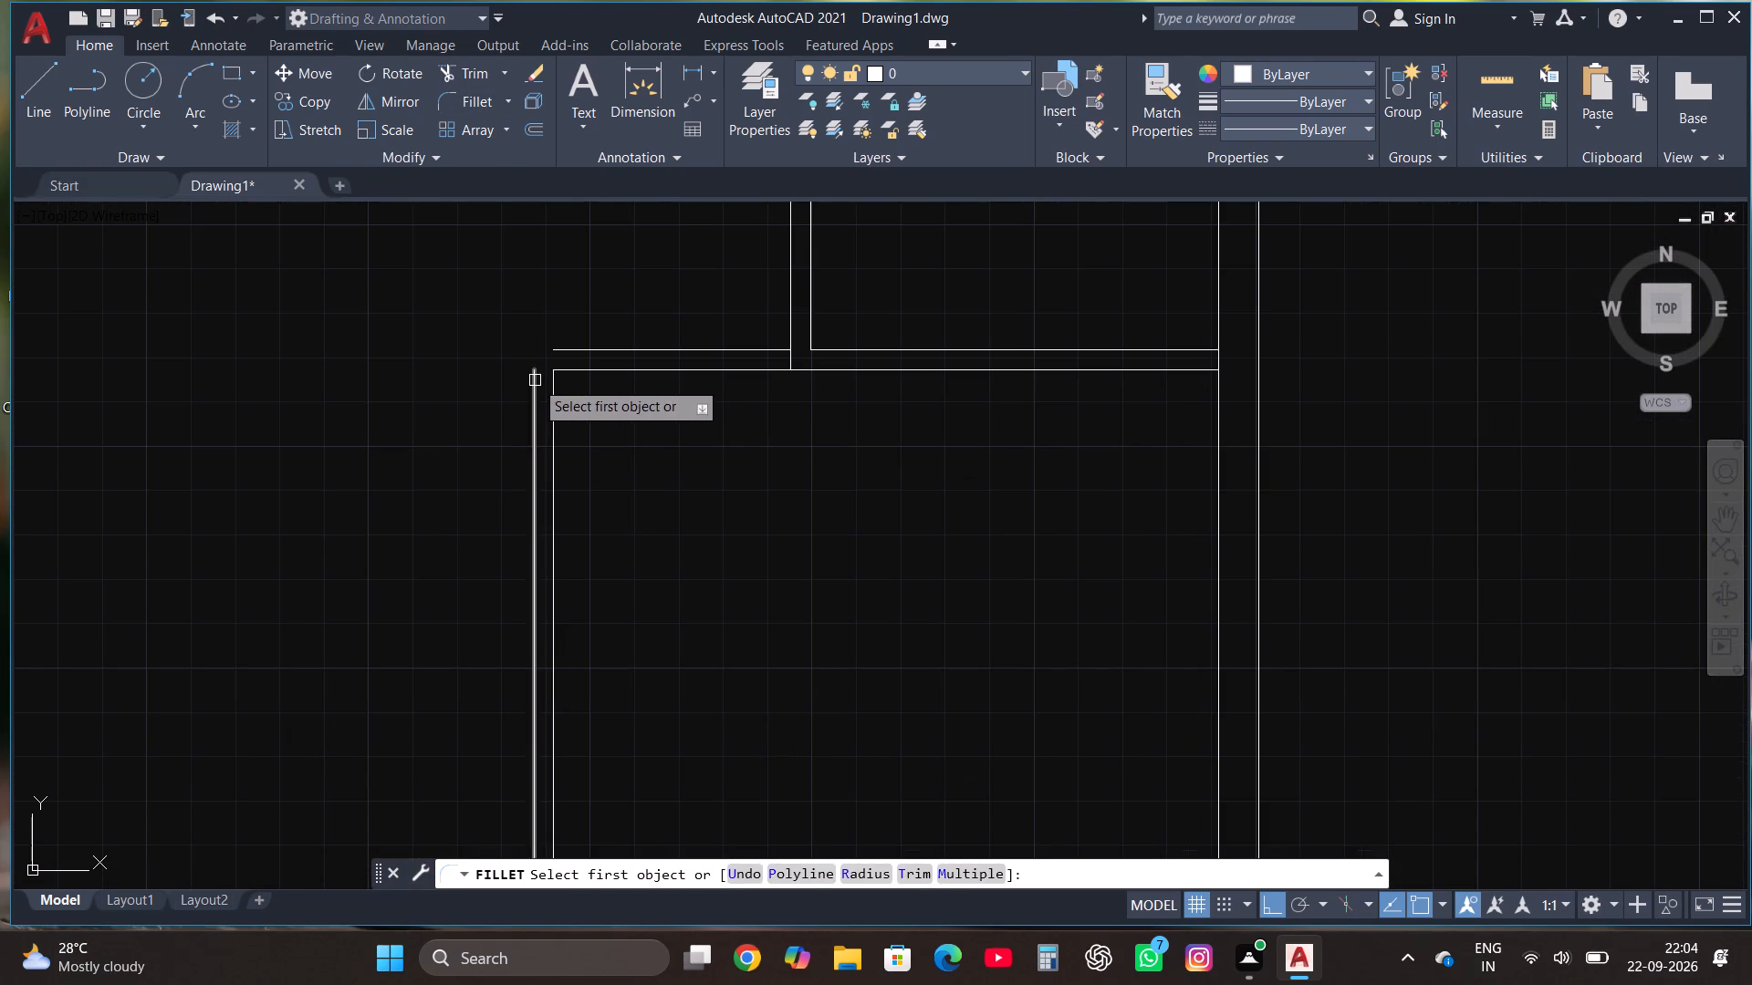
pyautogui.click(535, 380)
pyautogui.click(582, 354)
# Draw lines from the bottom-right room's partition base at the bottom wall: 4'7" left, 7'9" up, and 4'7" right to the partition.
pyautogui.scroll(-3, 701, 369)
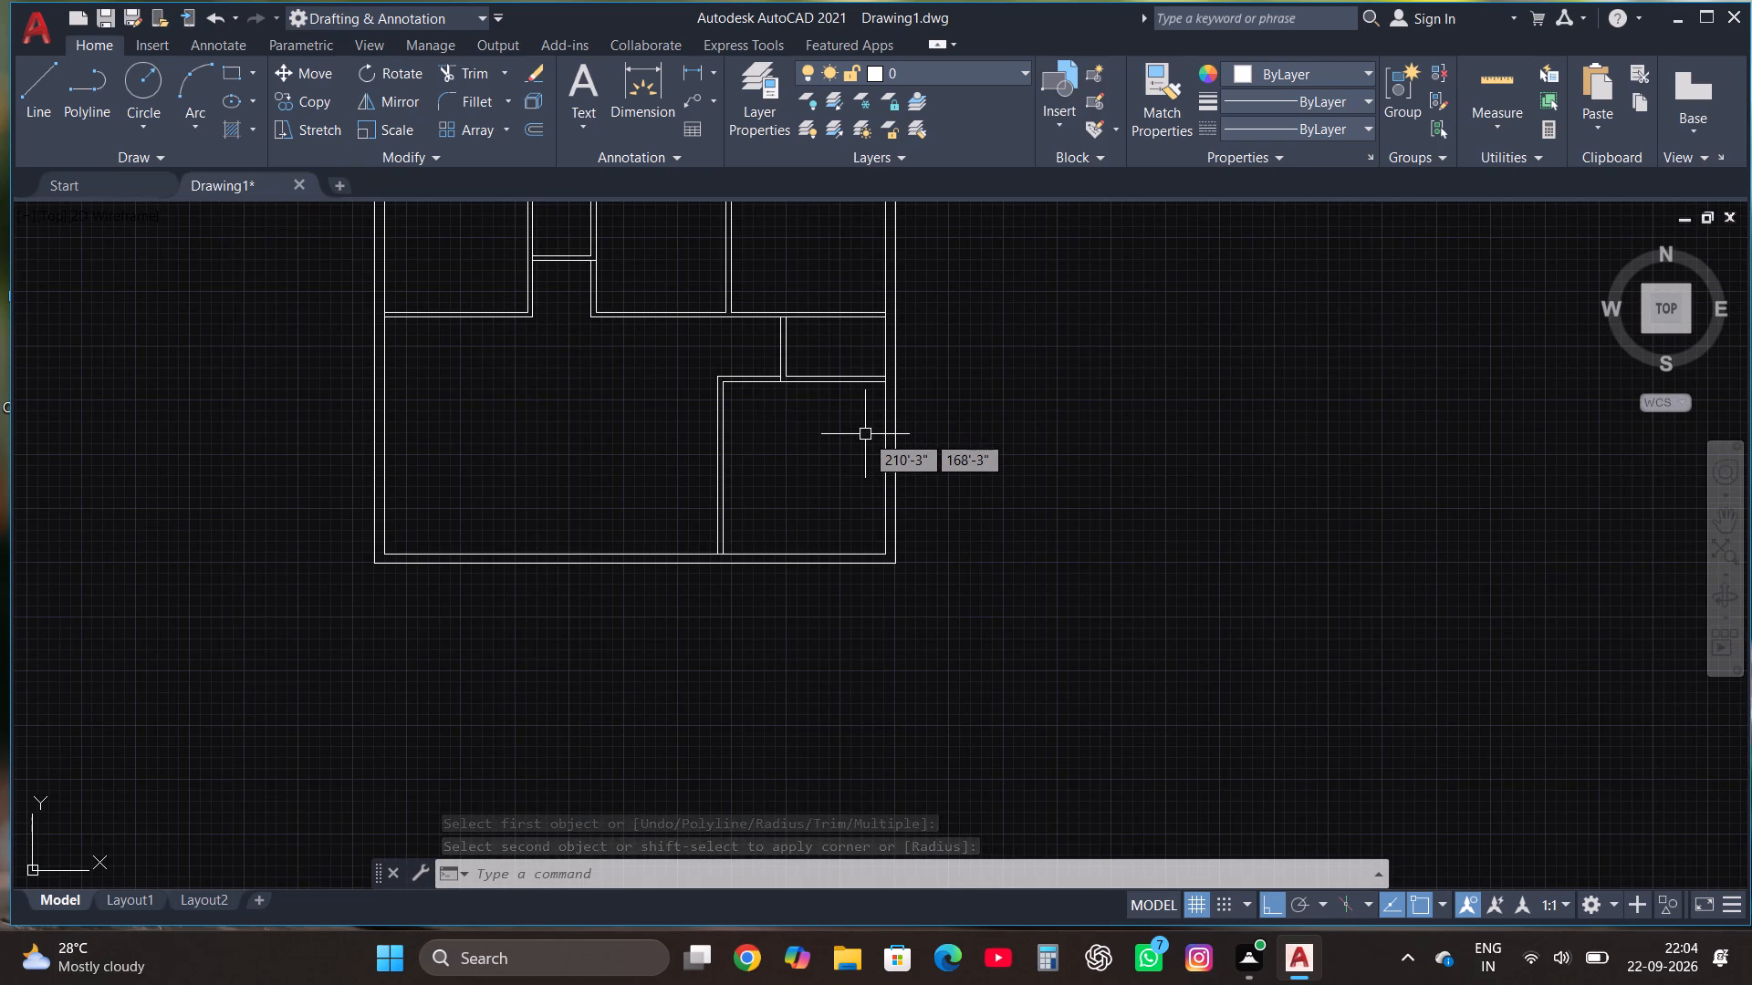
pyautogui.click(36, 83)
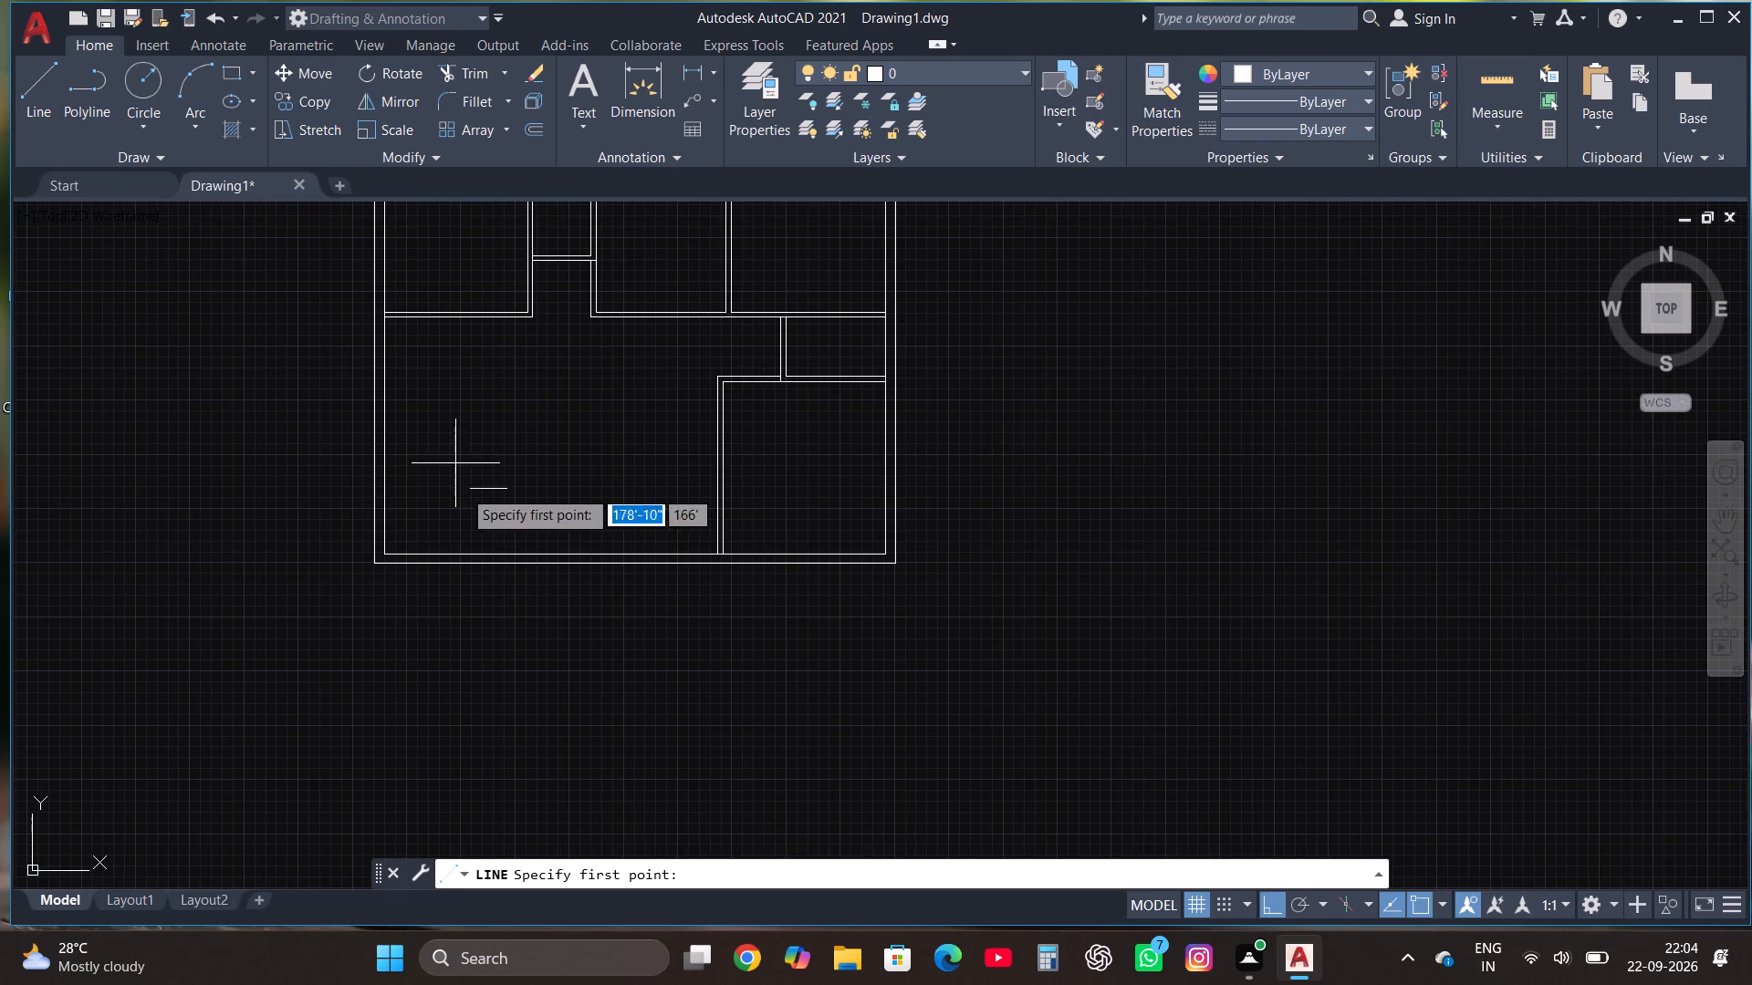
pyautogui.scroll(3, 710, 544)
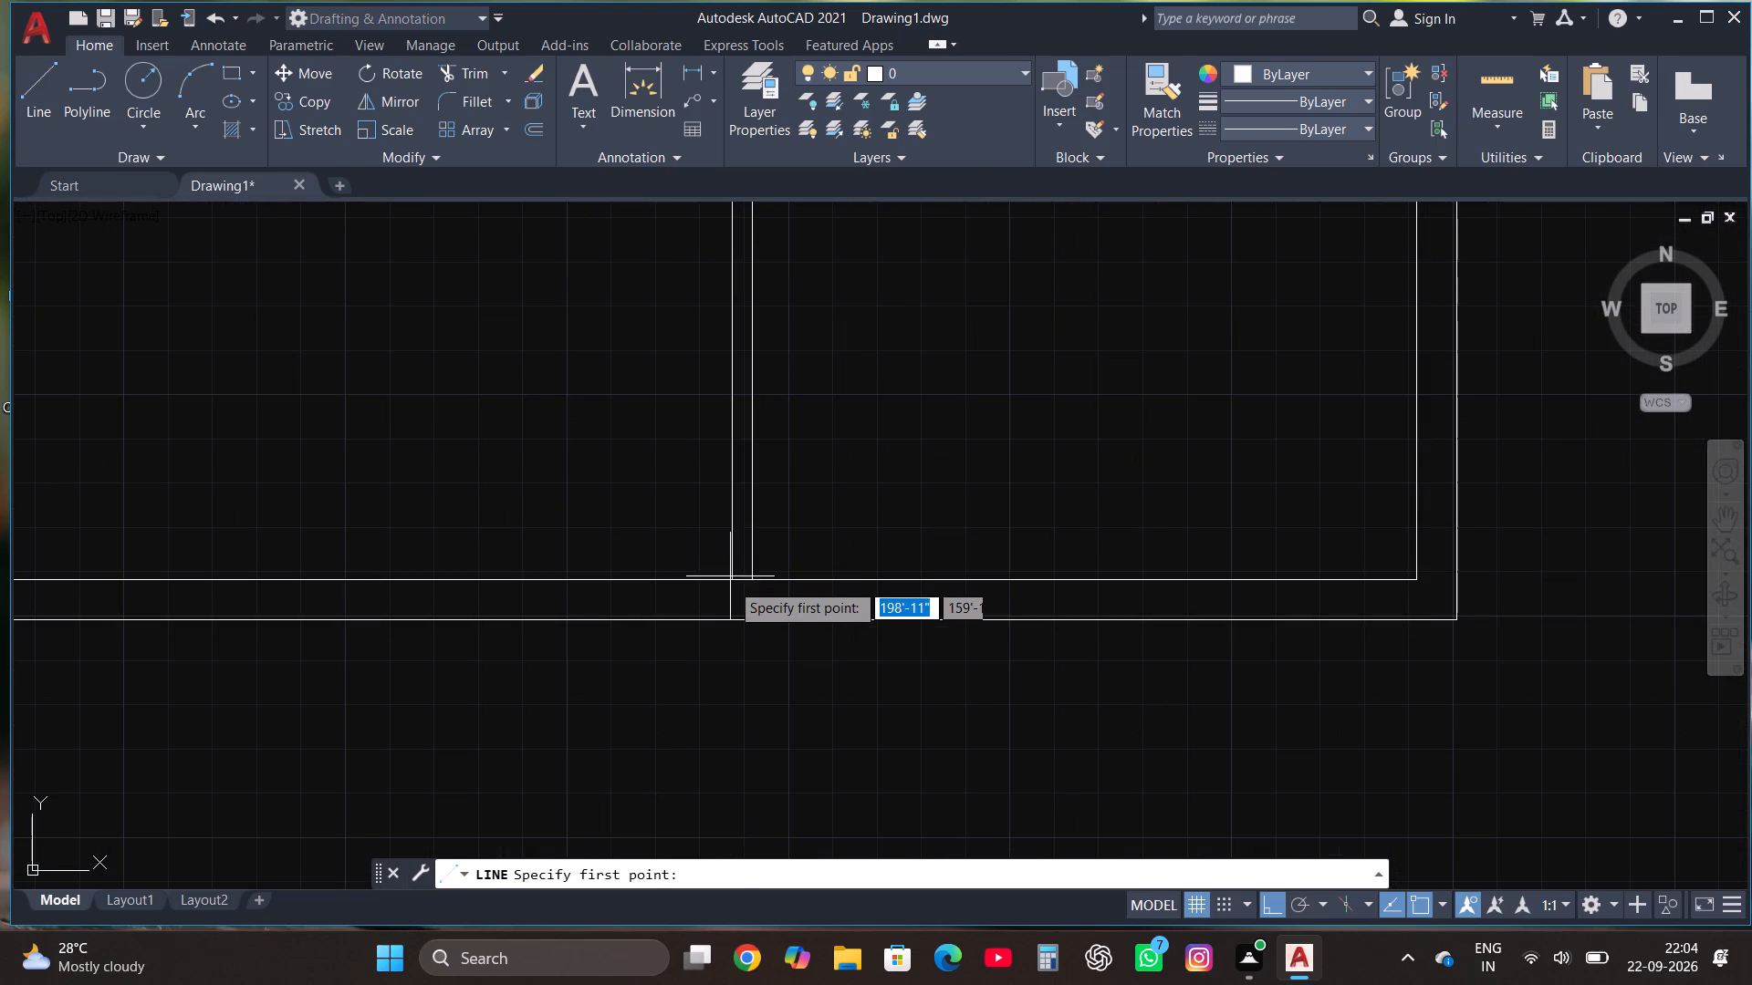
pyautogui.click(730, 584)
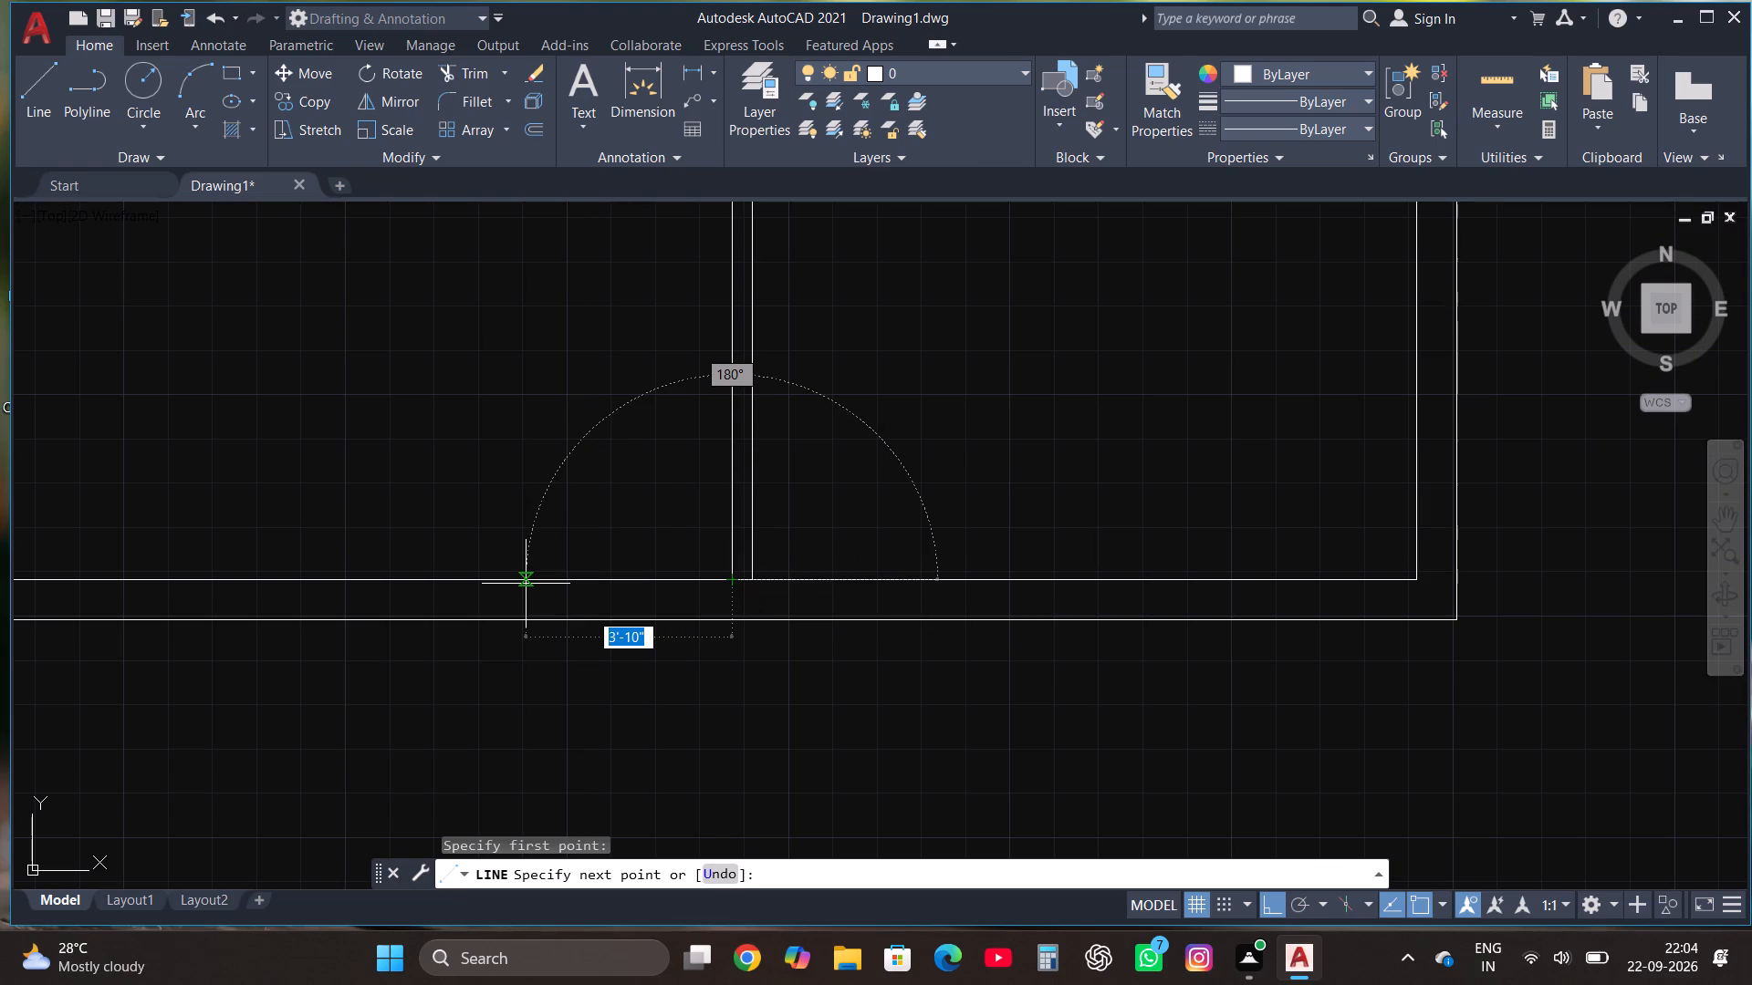
pyautogui.write("4'7")
pyautogui.hotkey('shift', '"')
pyautogui.press('Return')
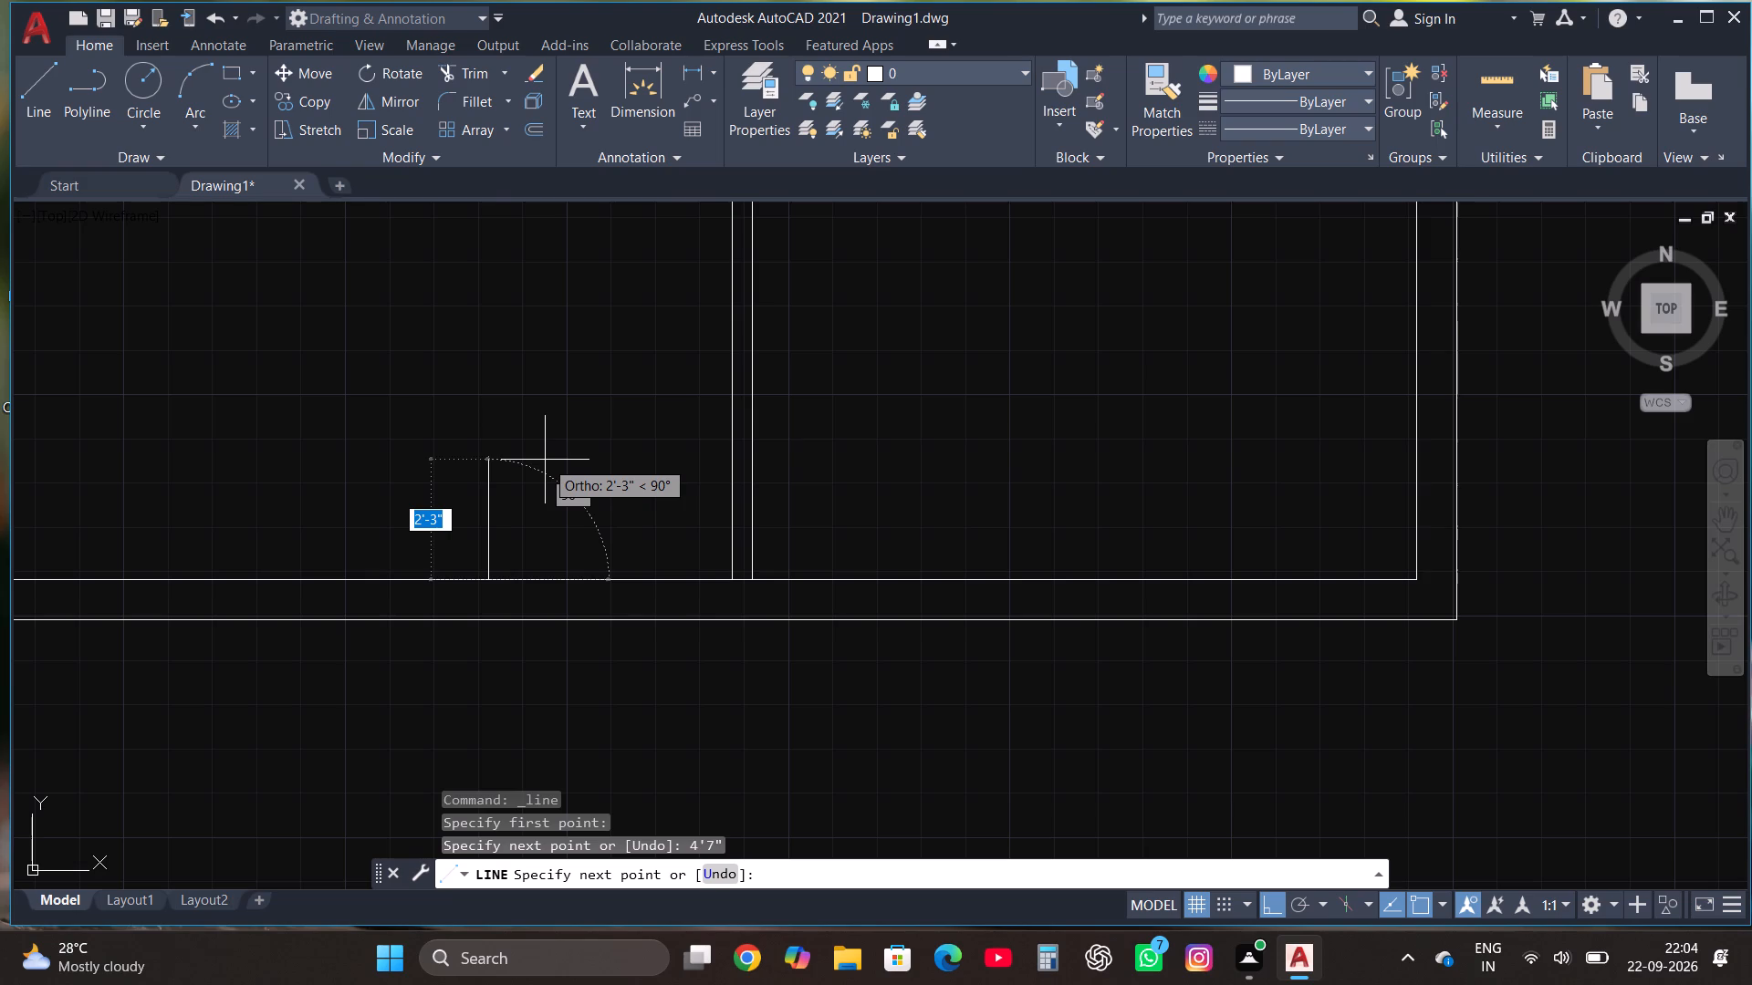
pyautogui.write('7\'9"')
pyautogui.press('Return')
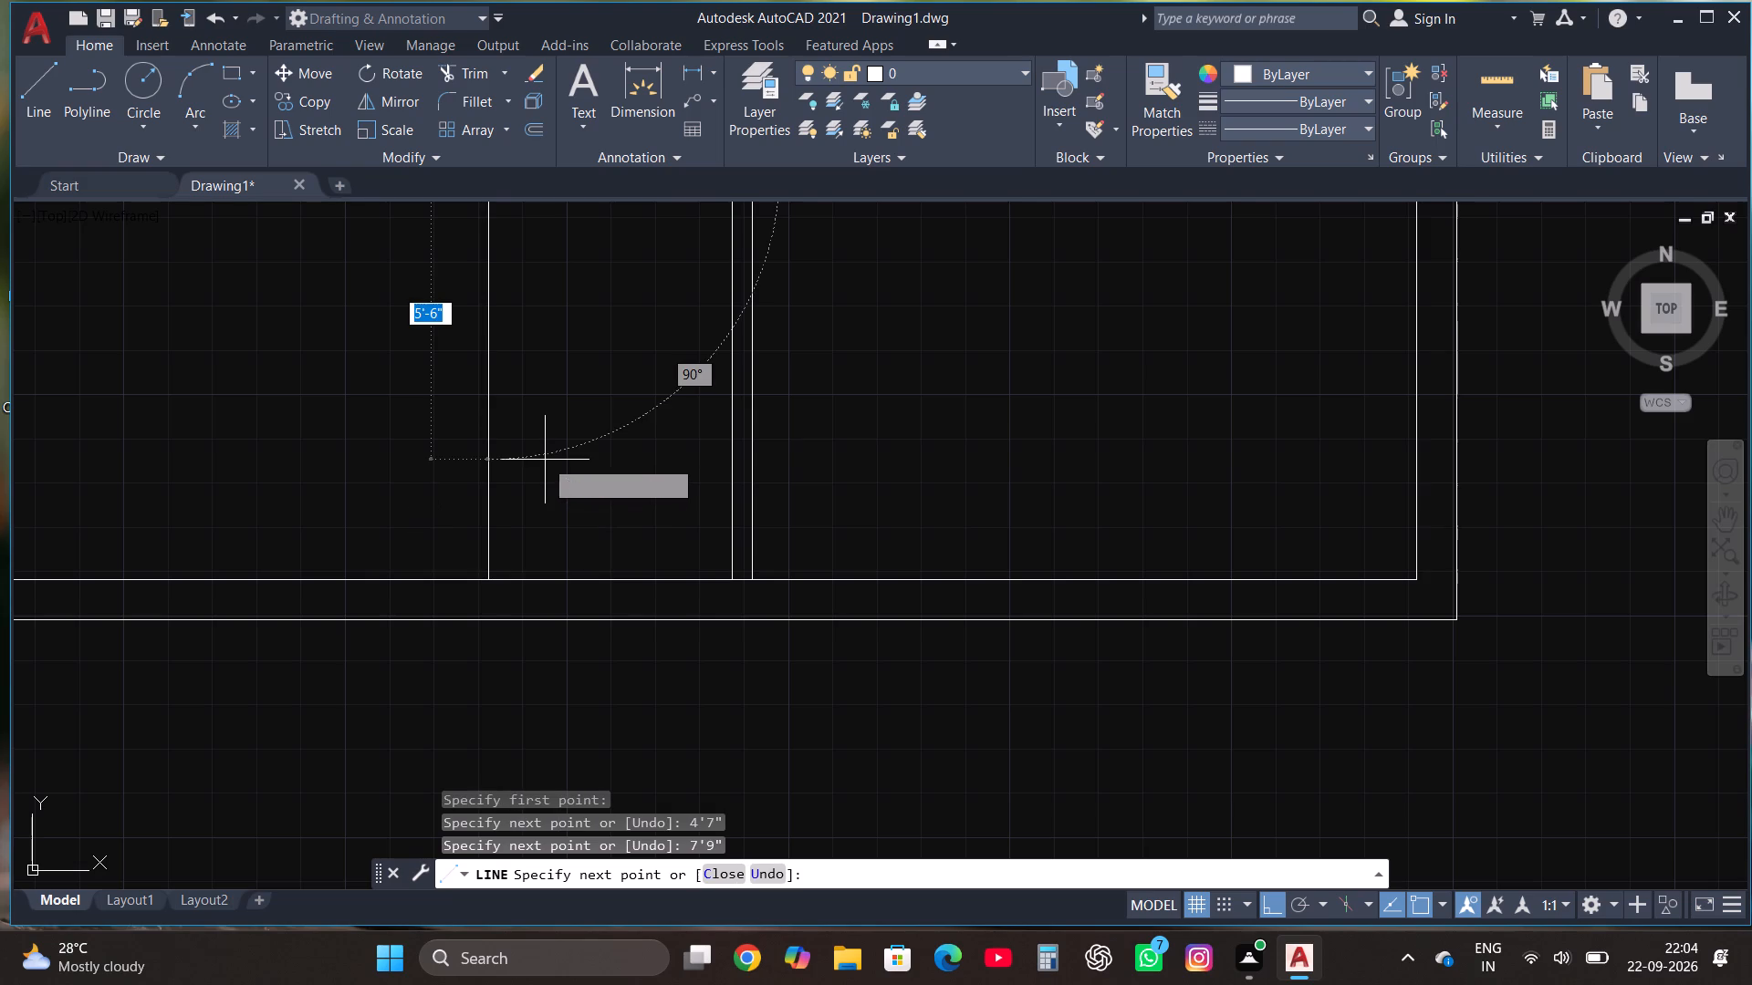
pyautogui.scroll(-2, 545, 460)
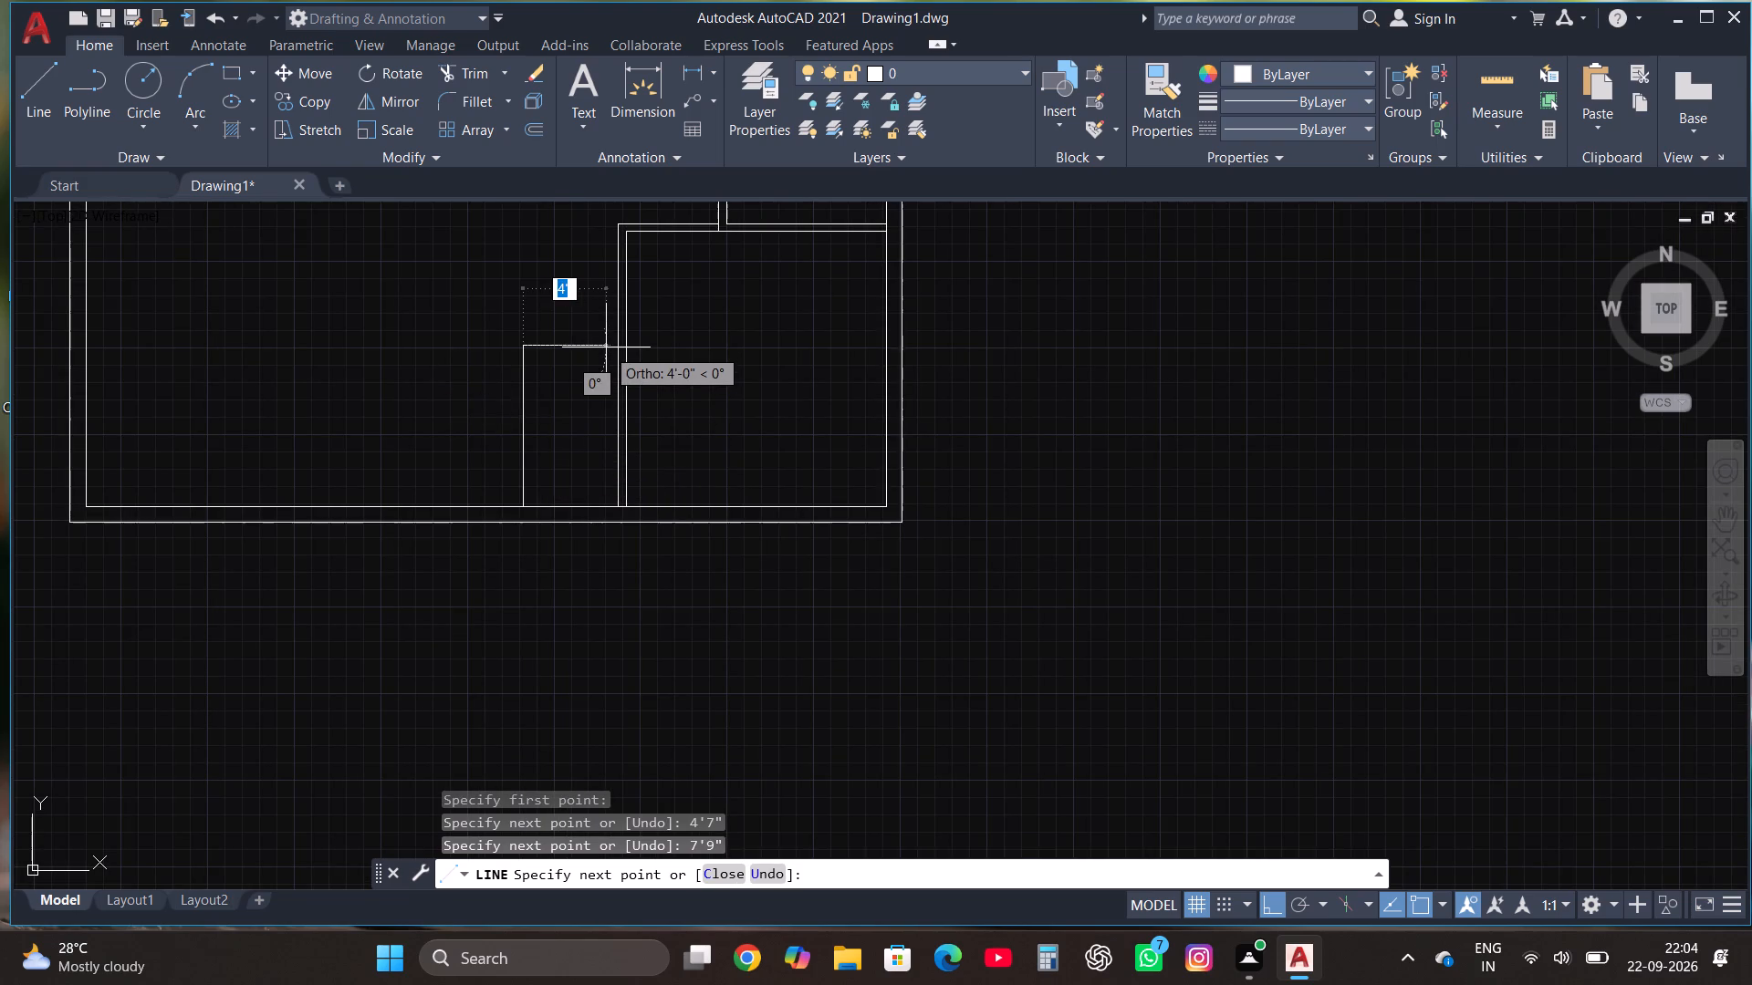
pyautogui.scroll(1, 606, 347)
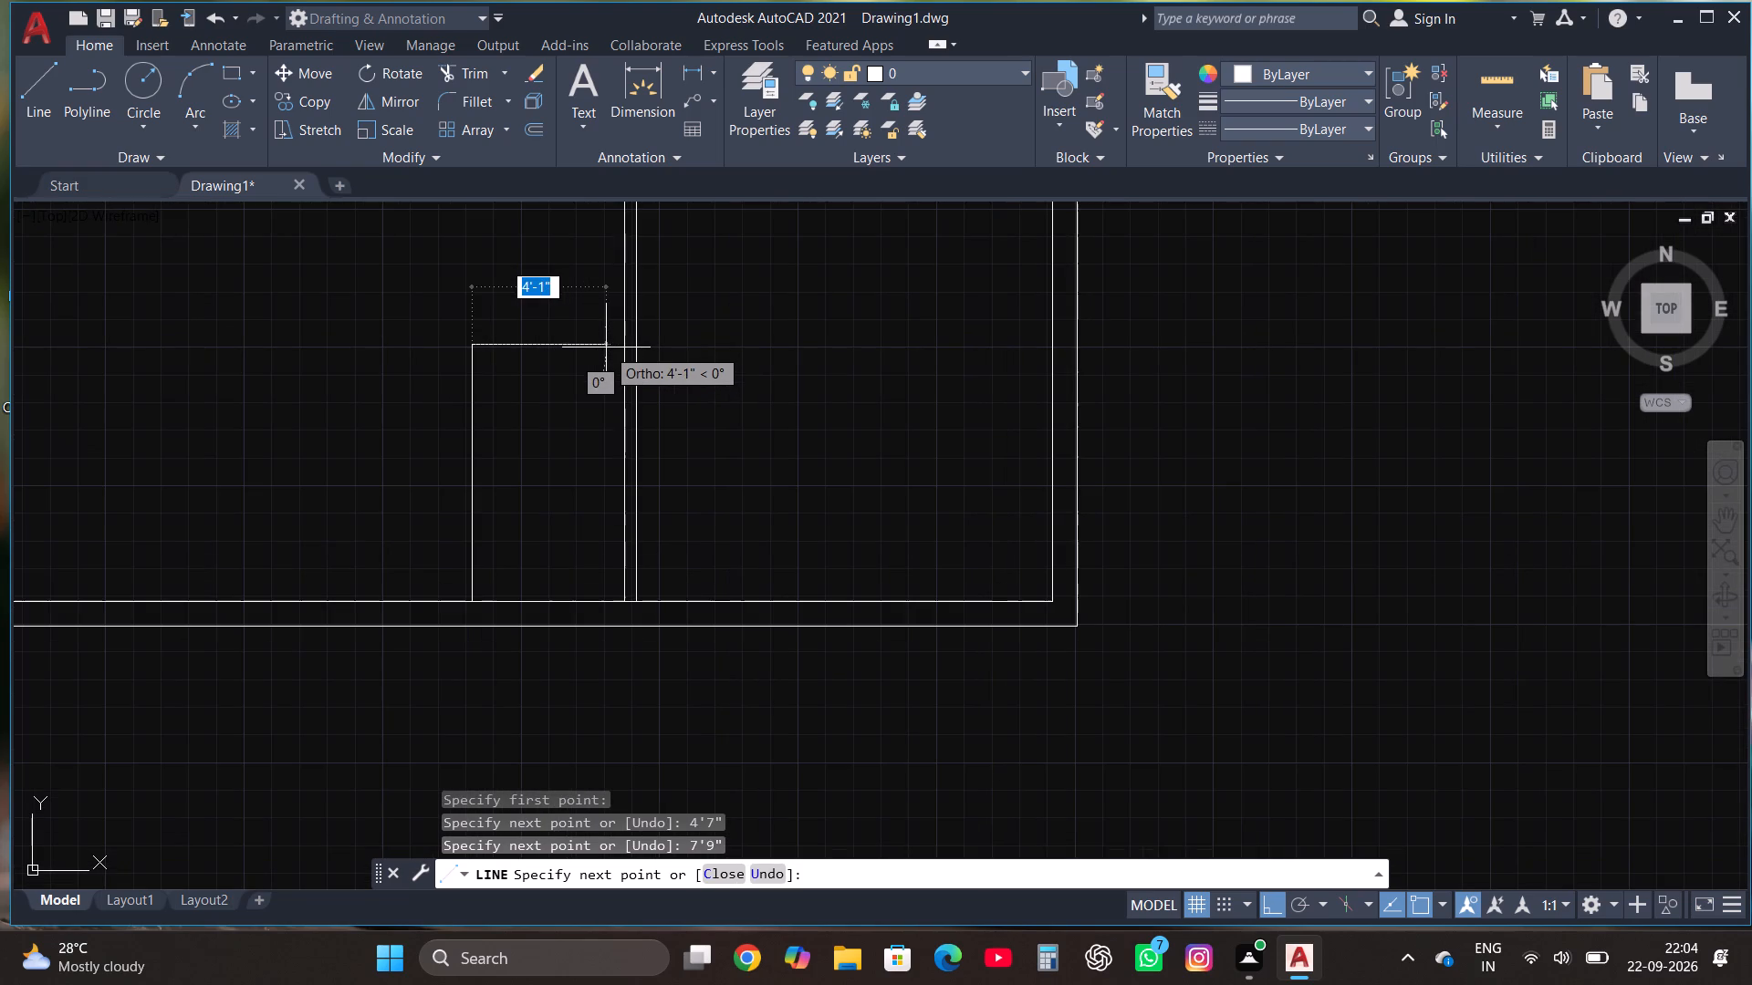
pyautogui.write('4\'7"')
pyautogui.press('Return')
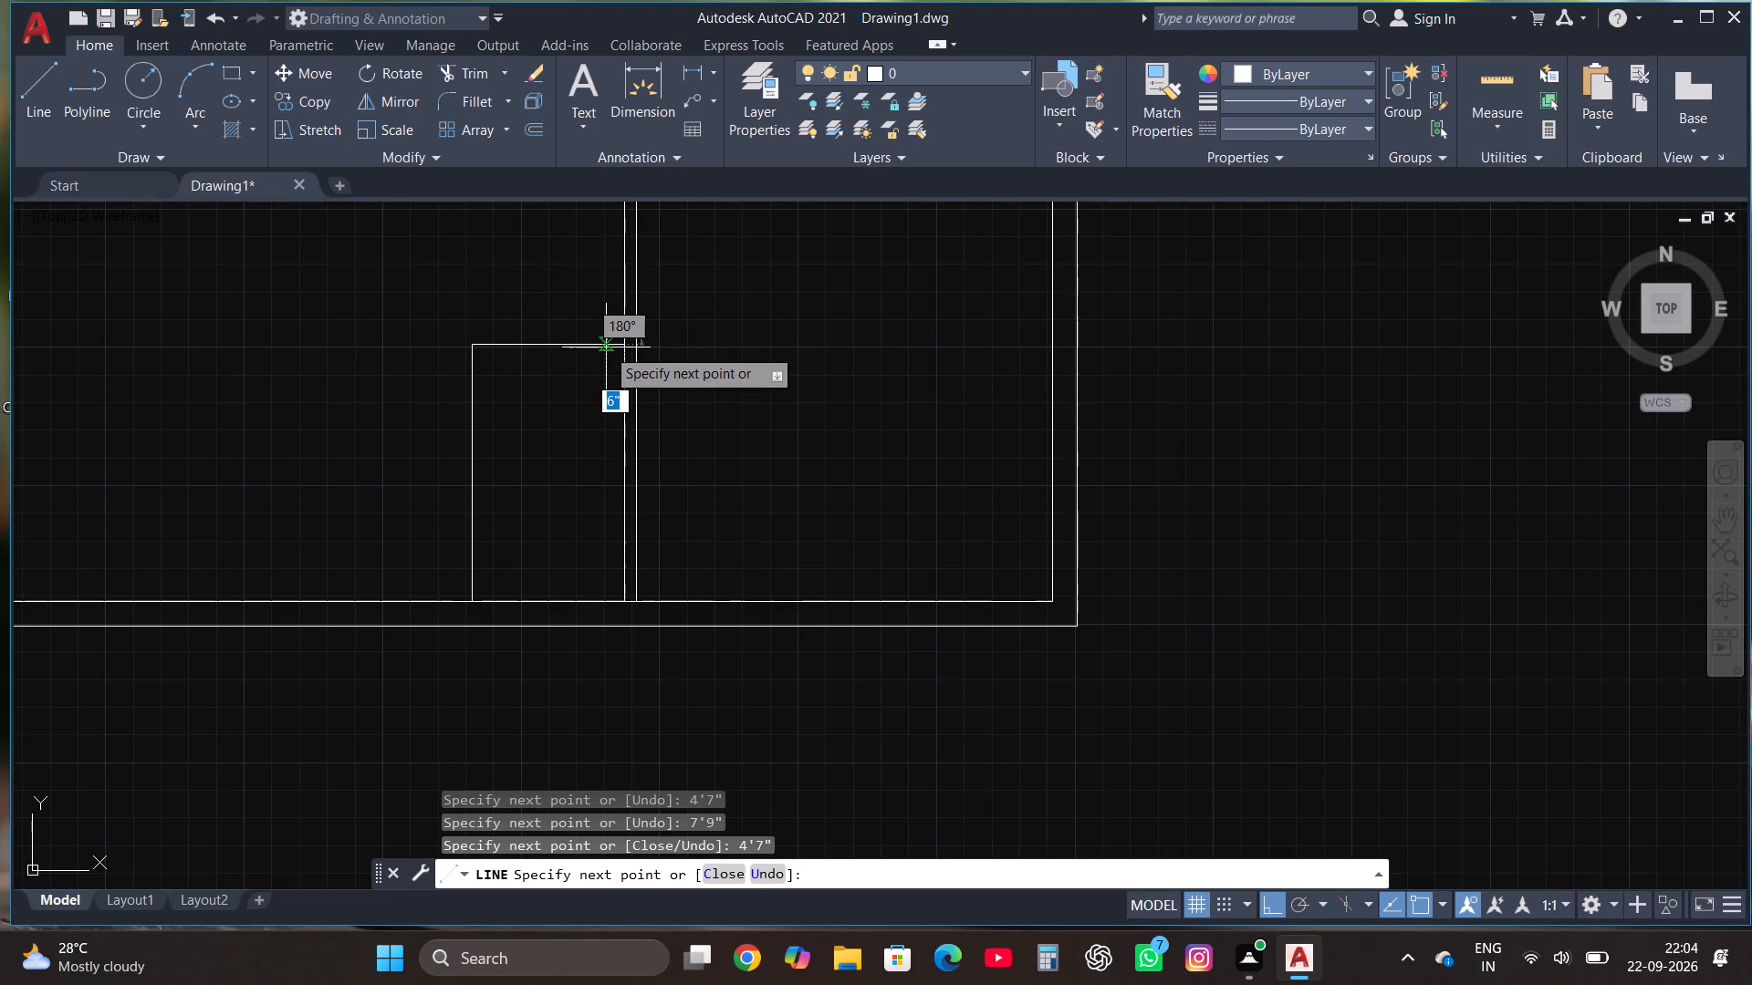
pyautogui.press('Escape')
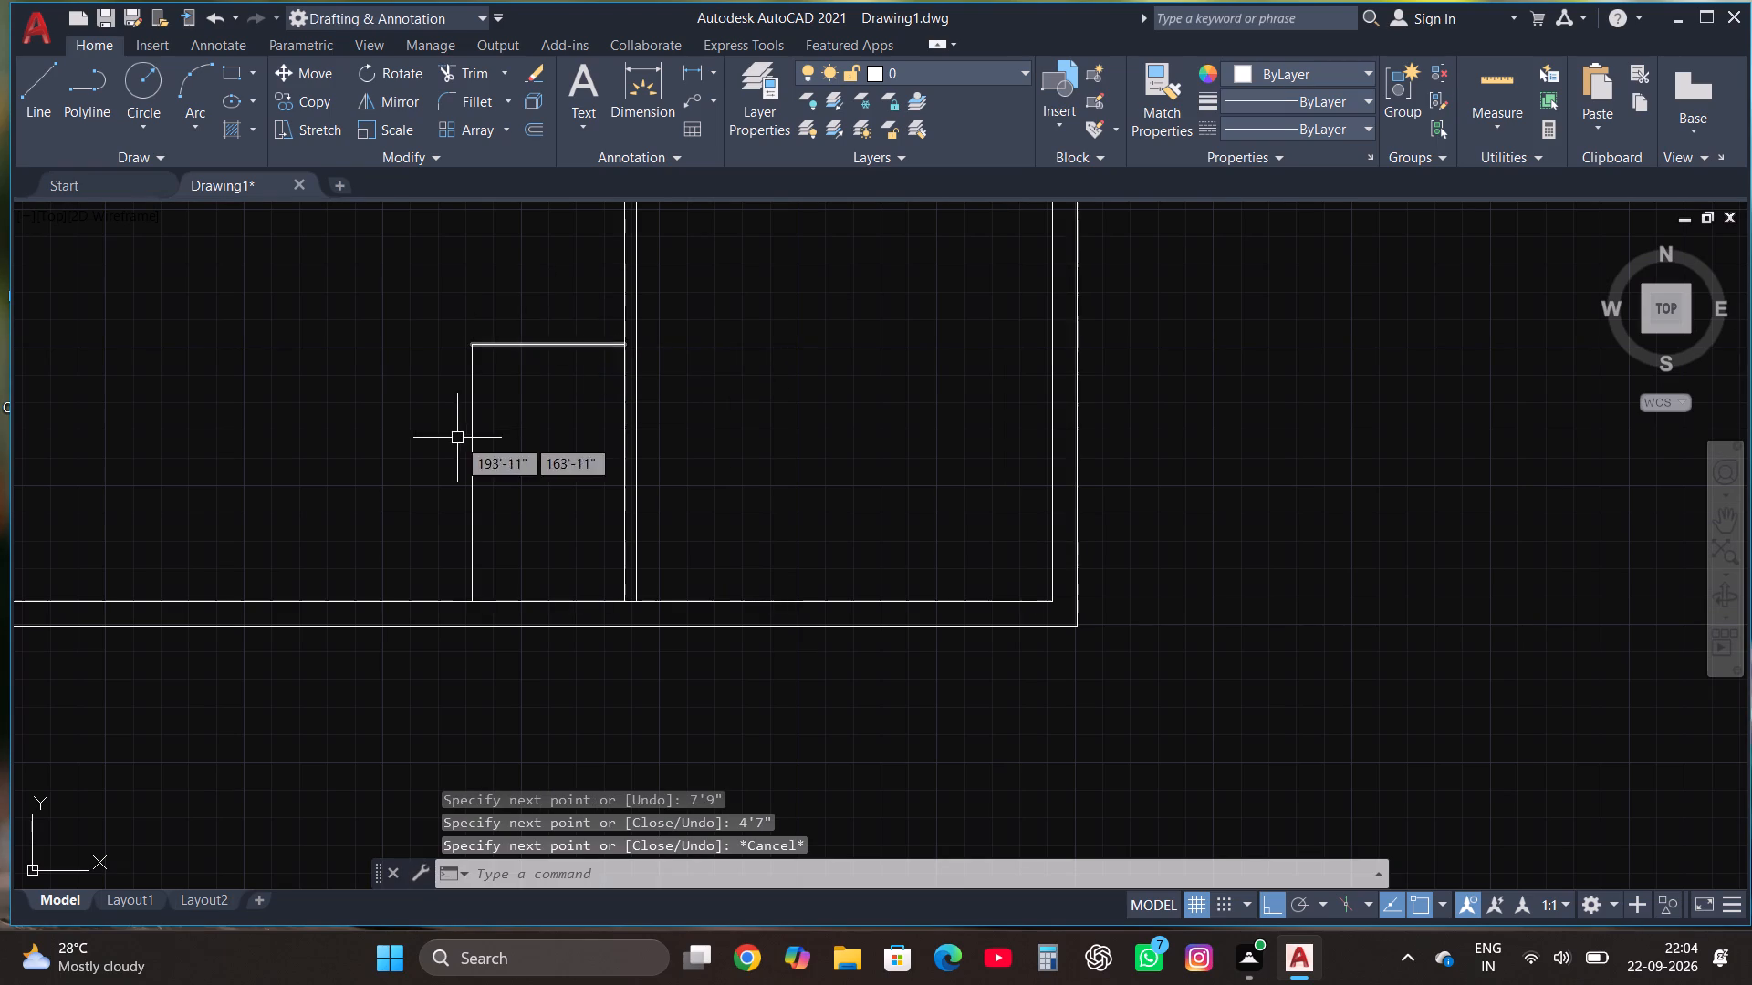
# Offset the left and top lines of the 4'7" by 7'9" room outward by 4.5" each.
pyautogui.click(558, 429)
pyautogui.click(428, 332)
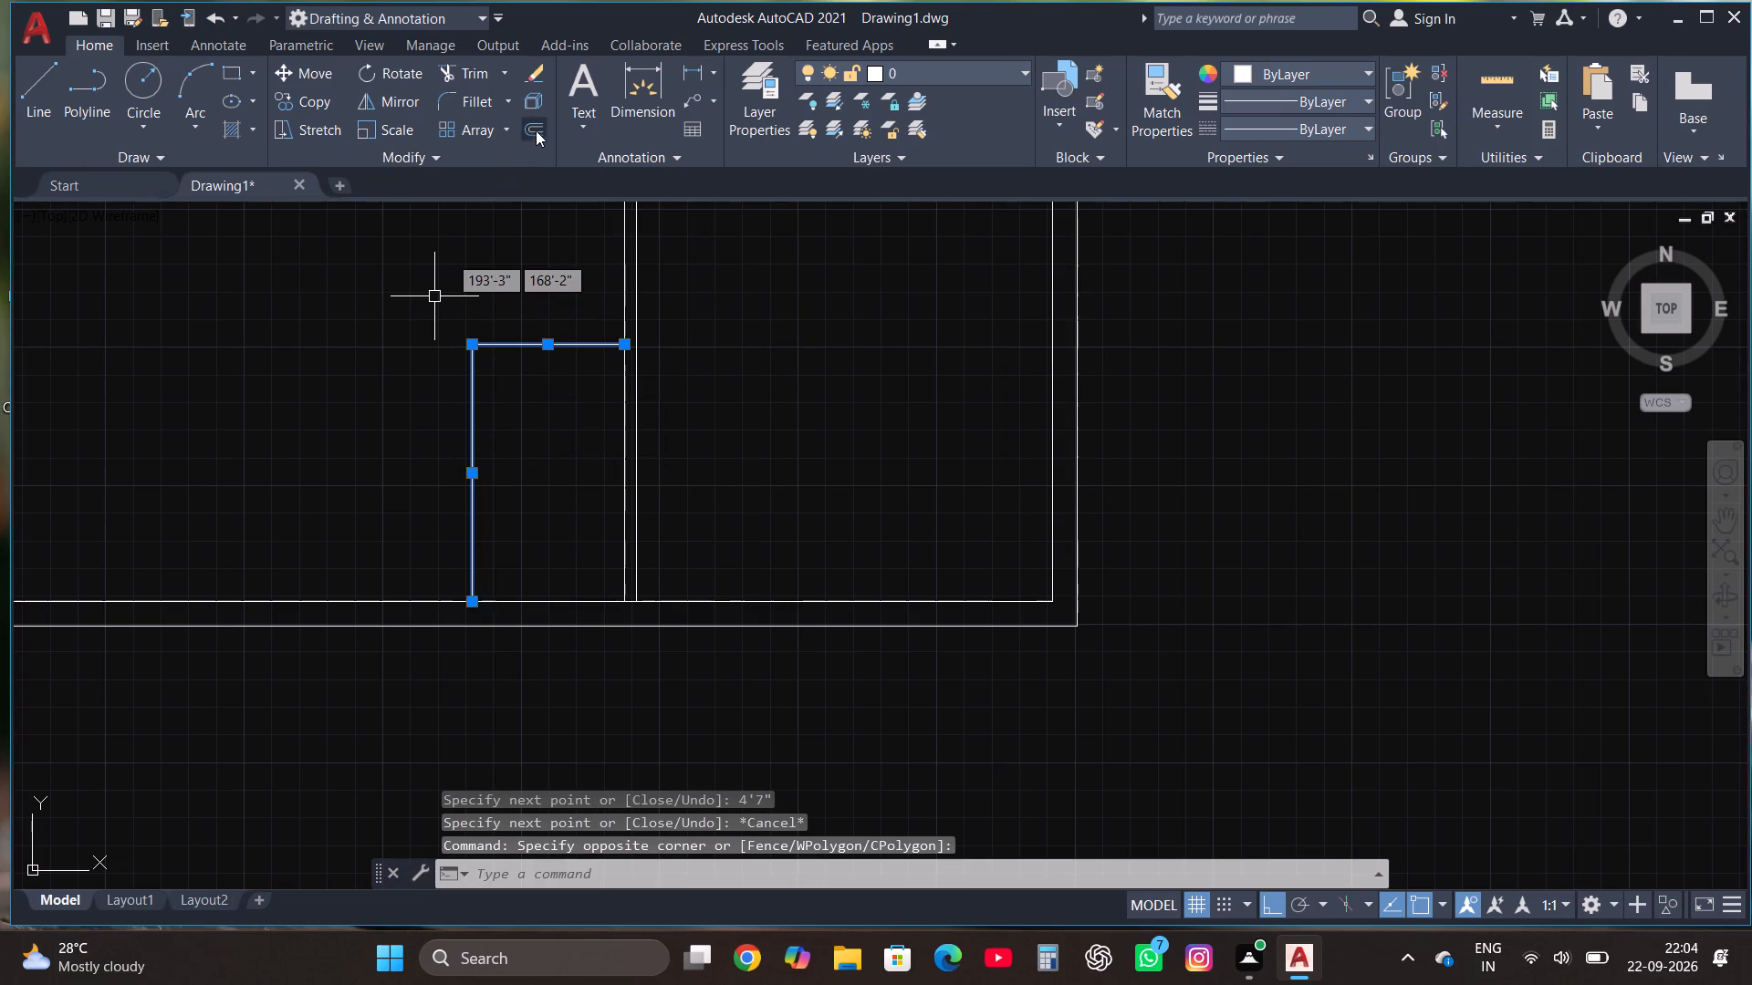
pyautogui.click(536, 129)
pyautogui.click(469, 519)
pyautogui.click(444, 512)
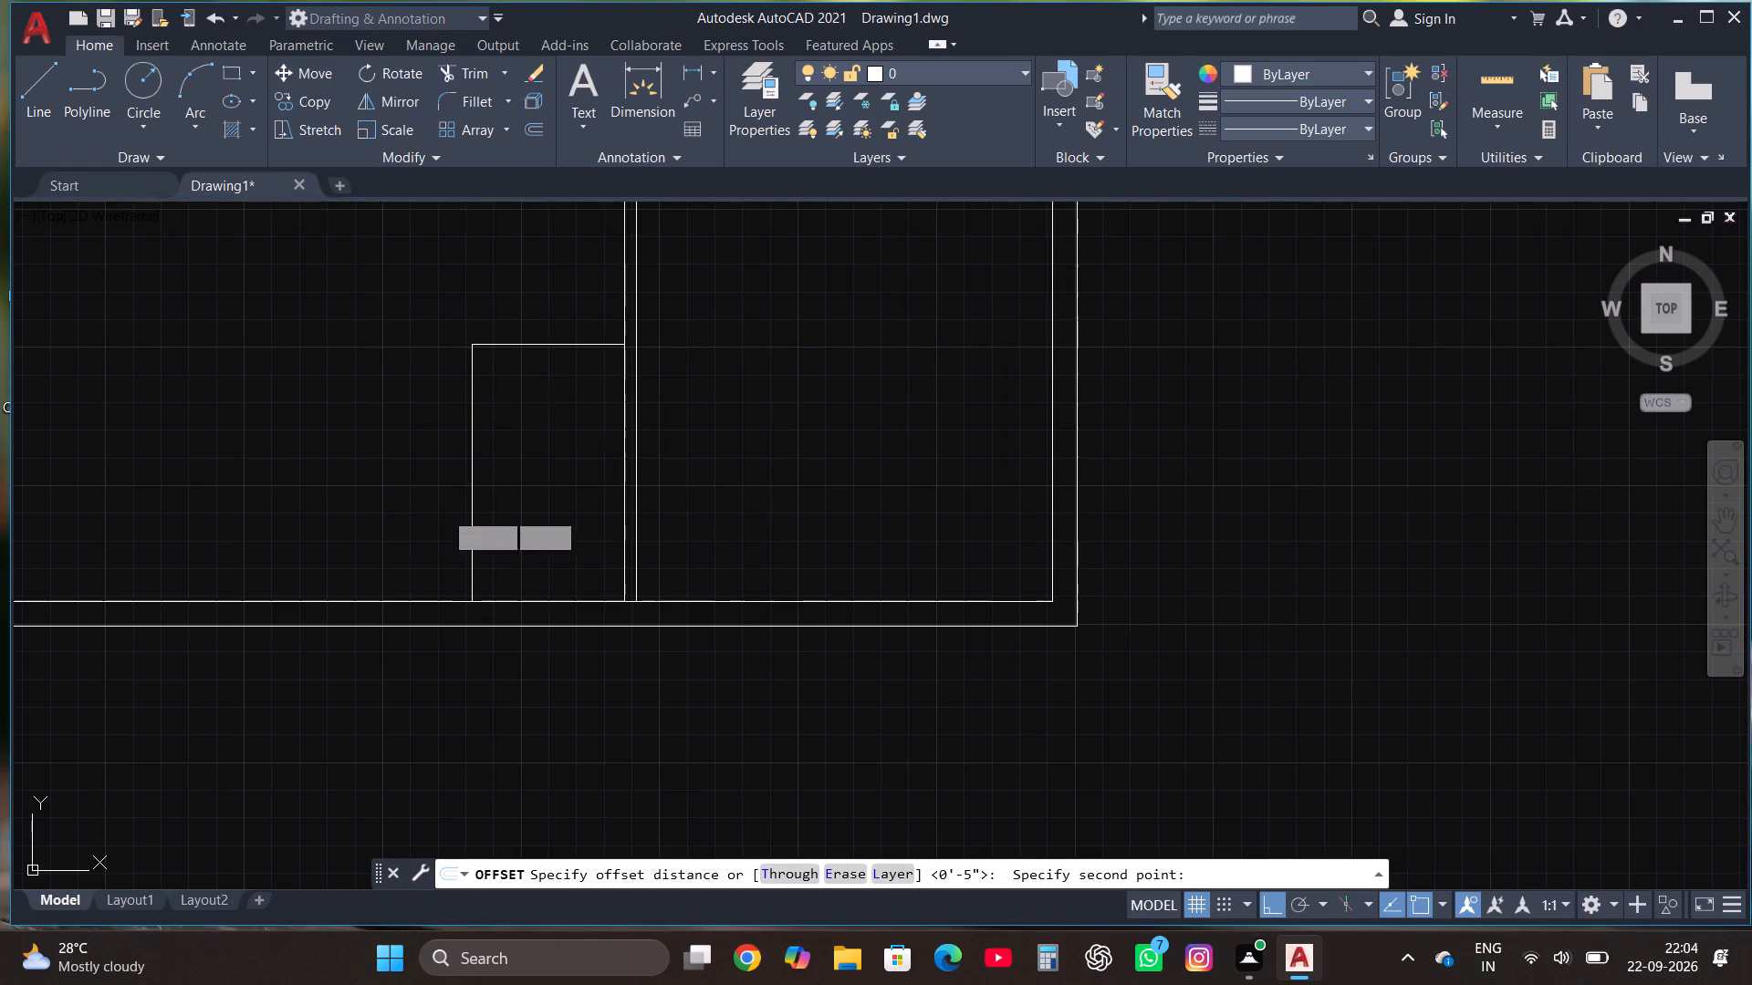
pyautogui.click(468, 525)
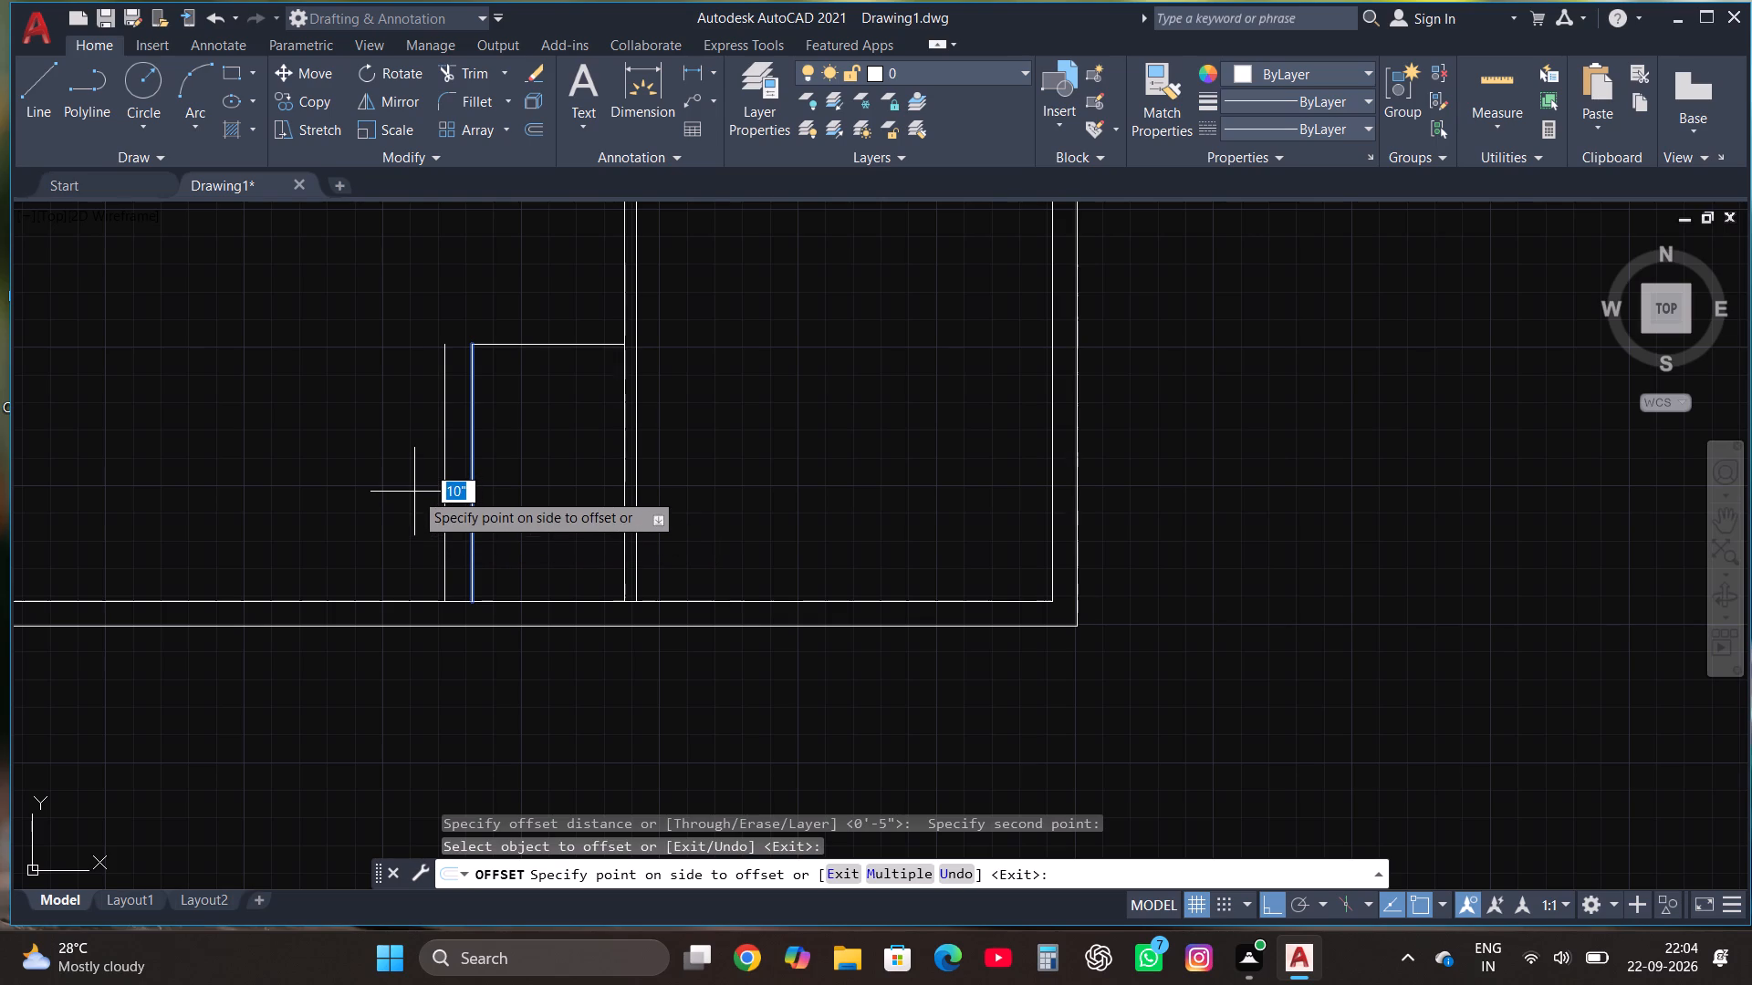
pyautogui.write('4.5"')
pyautogui.press('Return')
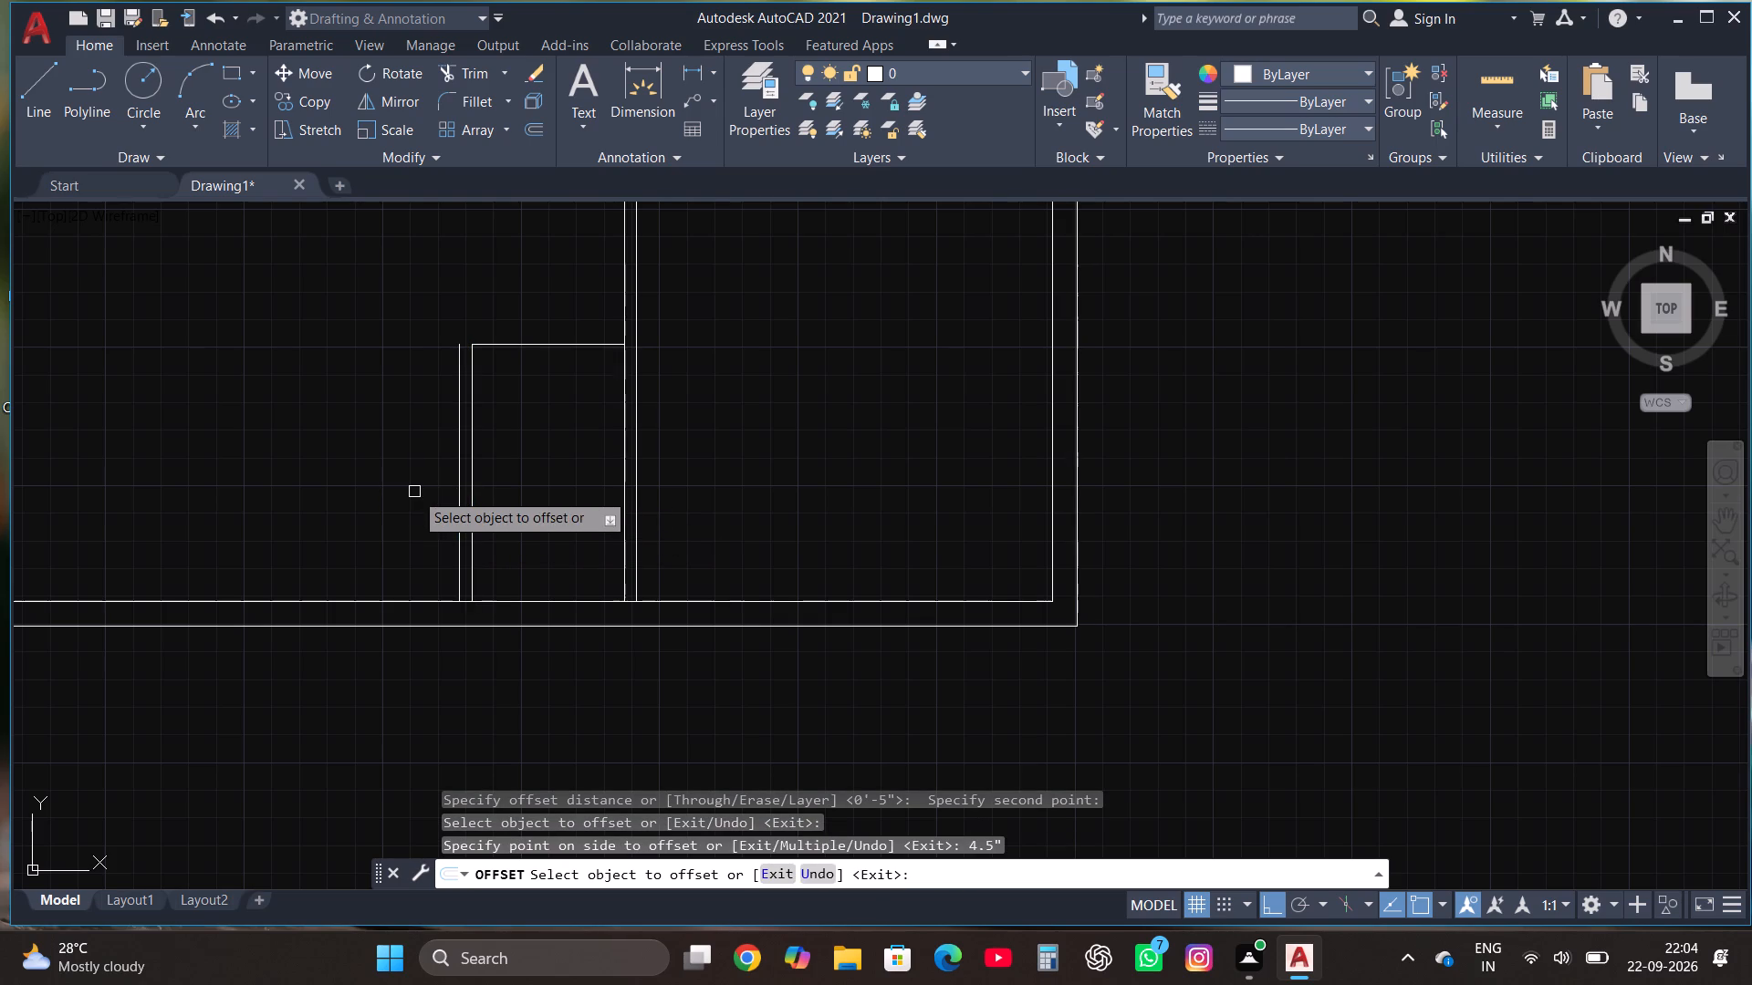
pyautogui.click(517, 342)
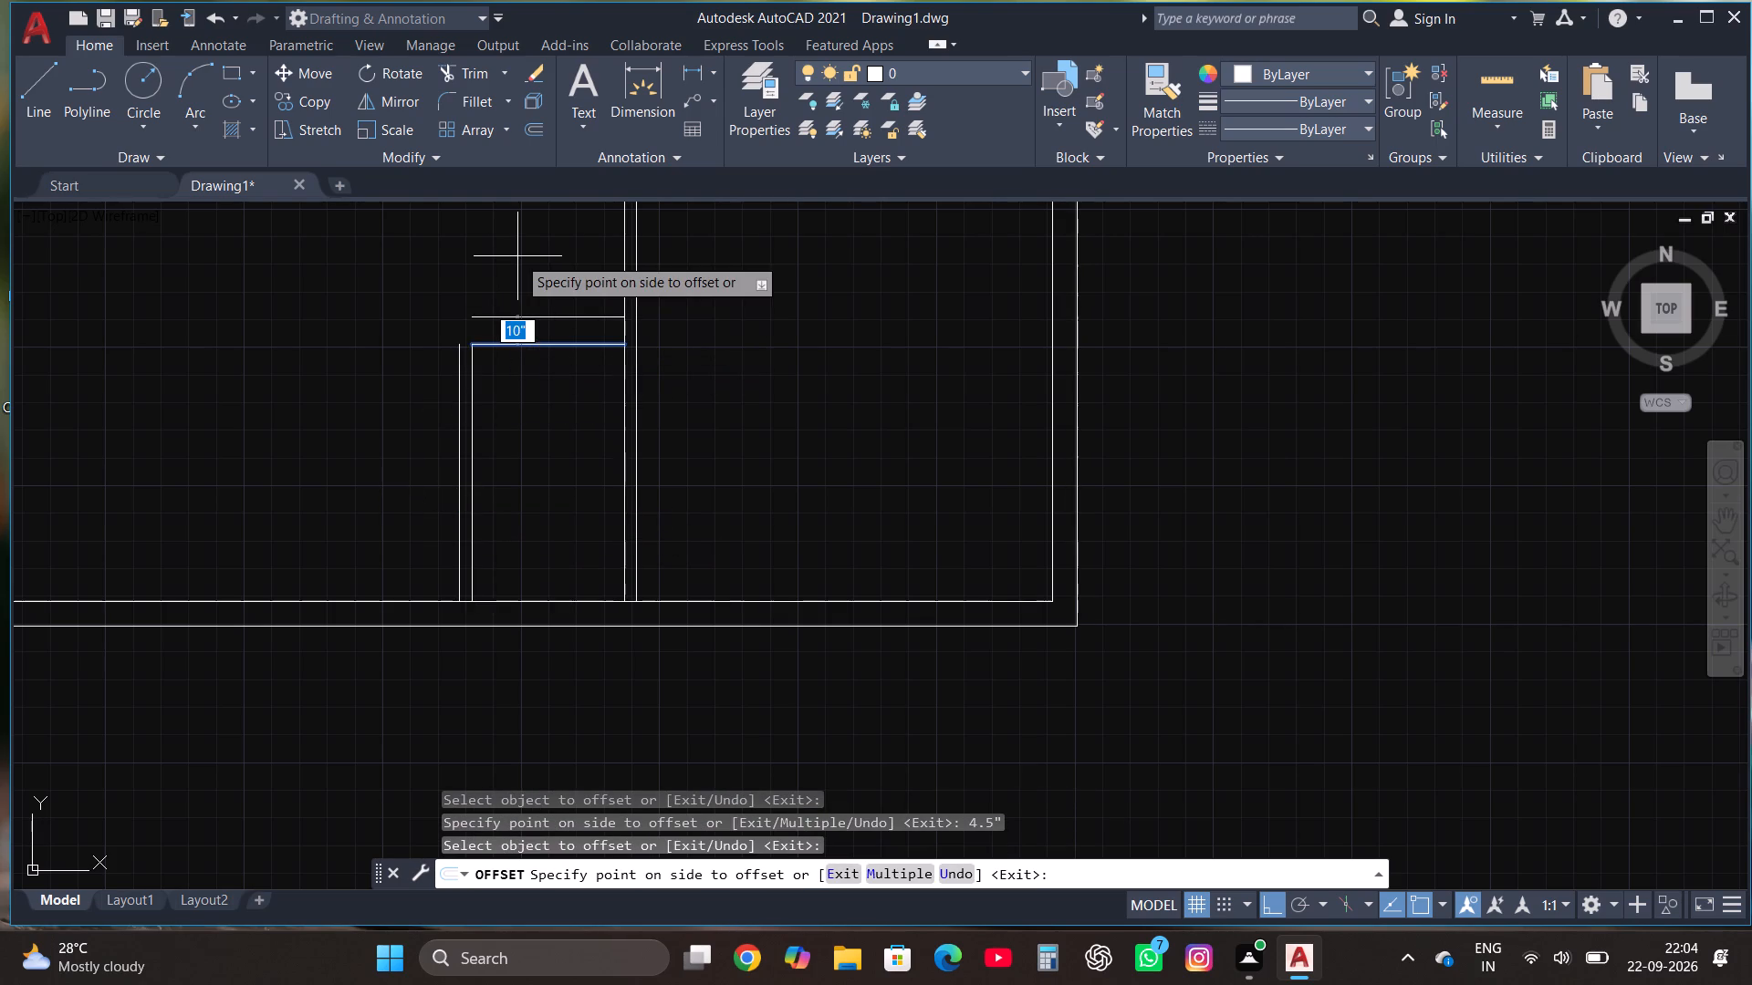
pyautogui.write('4.5"')
pyautogui.press('Return')
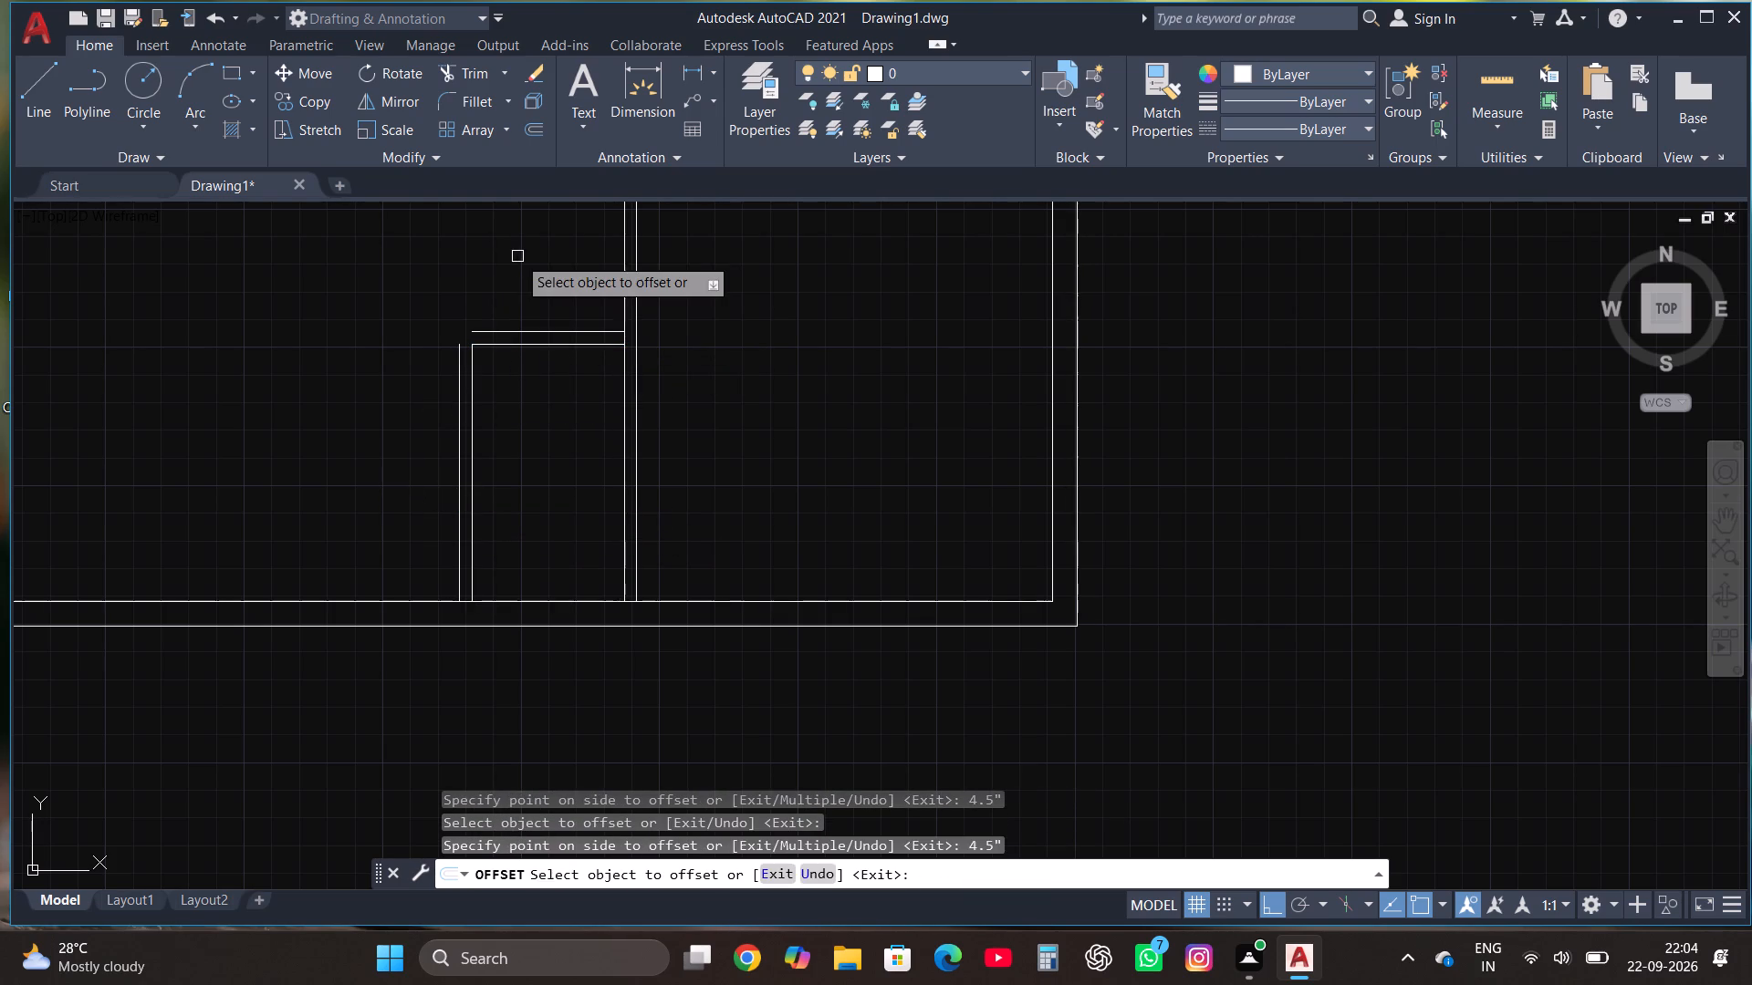
pyautogui.press('Escape')
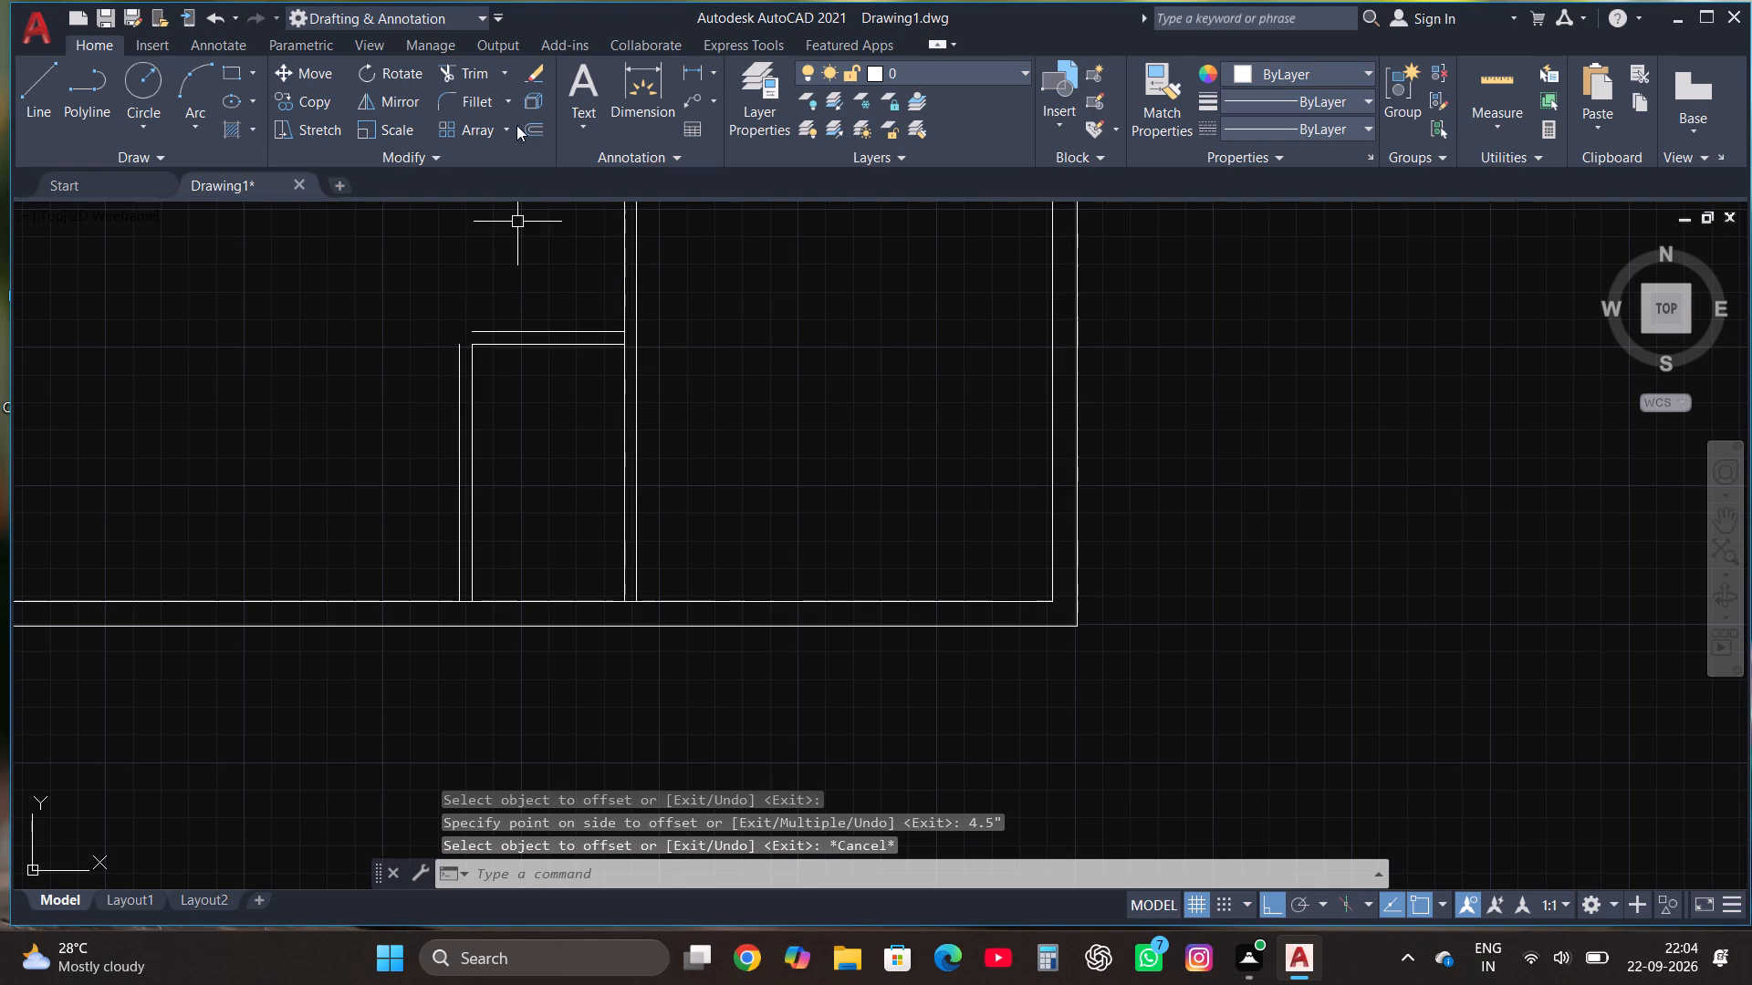
# Fillet the two outer partition lines so they meet at the 4'7" by 7'9" room's top-left corner.
pyautogui.click(456, 97)
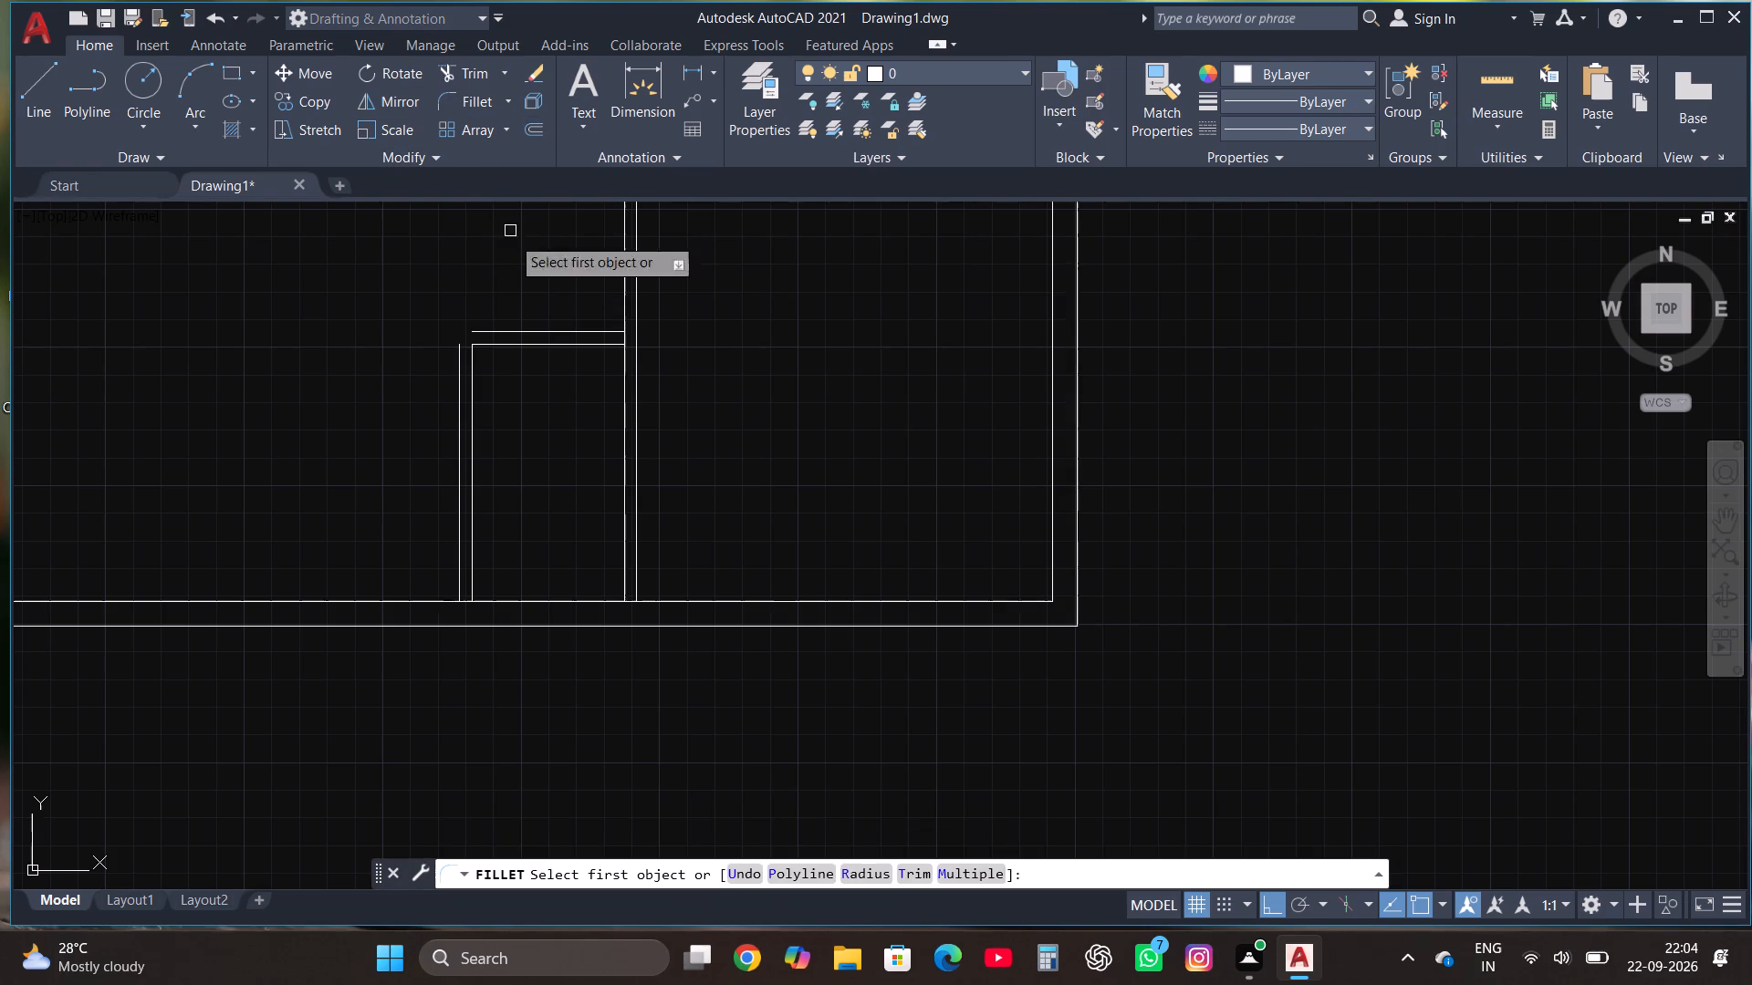
pyautogui.click(504, 333)
pyautogui.click(459, 395)
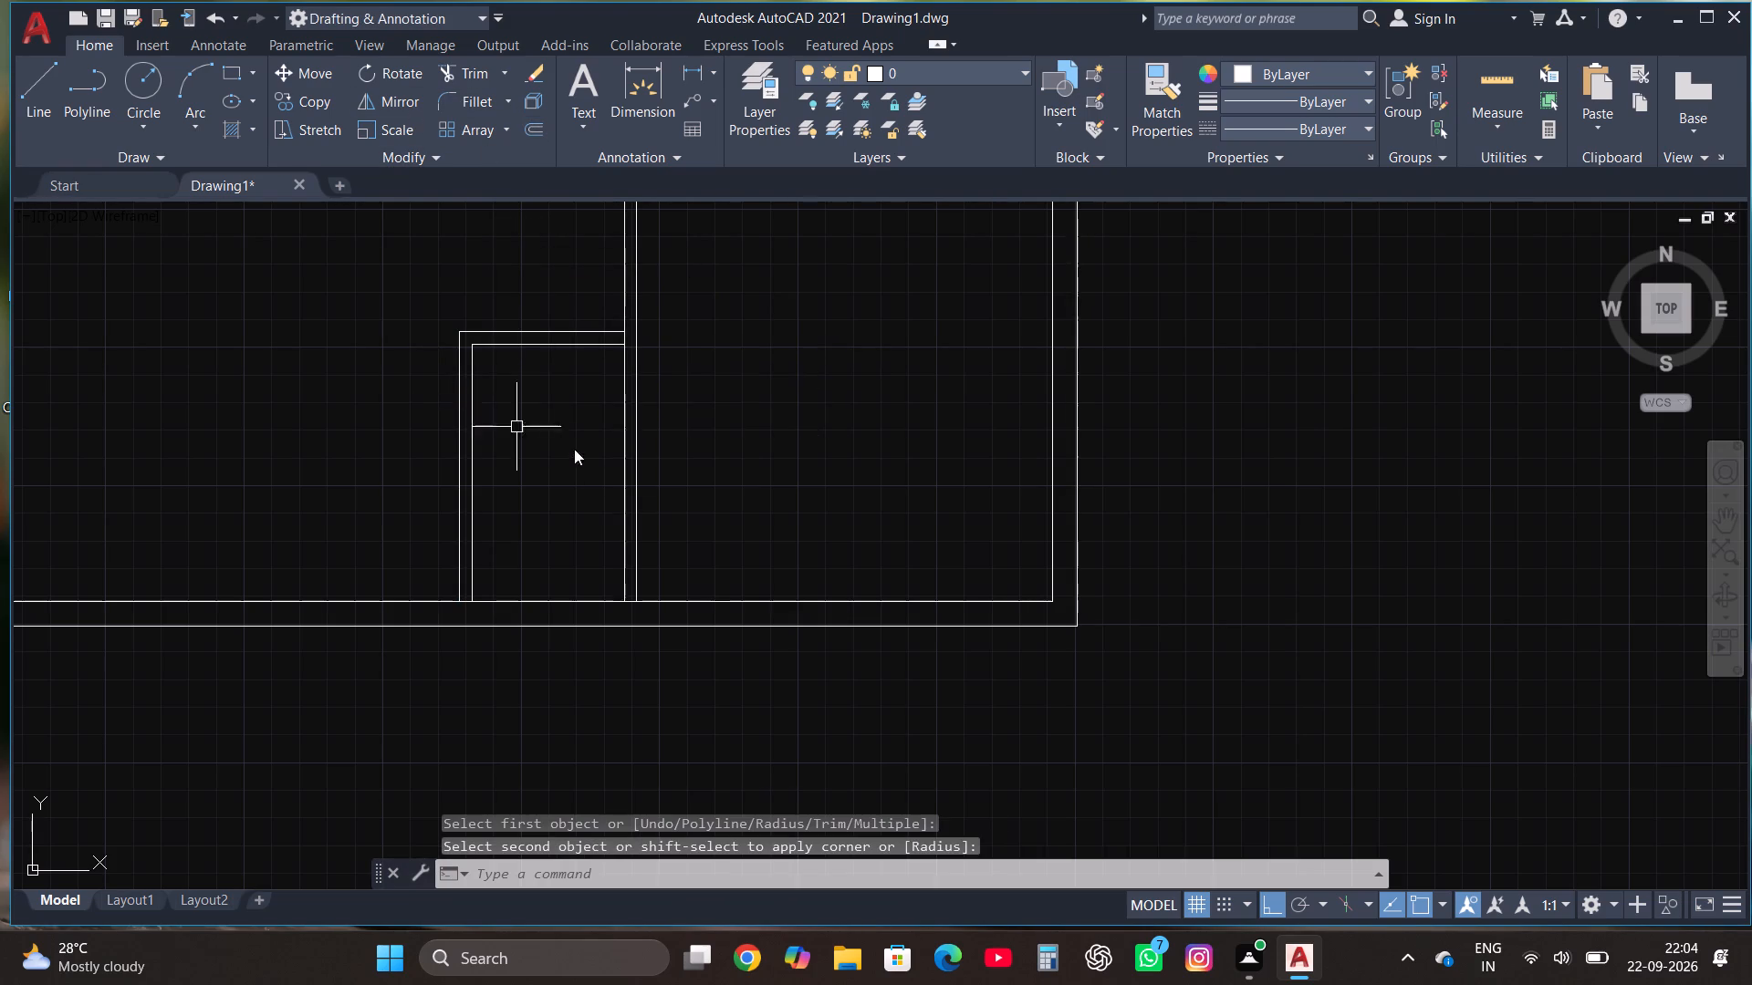
# Draw lines from where the top-left room's lower partition meets the left wall: 10'3" down, 9'7" right, and 10'3" up.
pyautogui.scroll(-3, 588, 465)
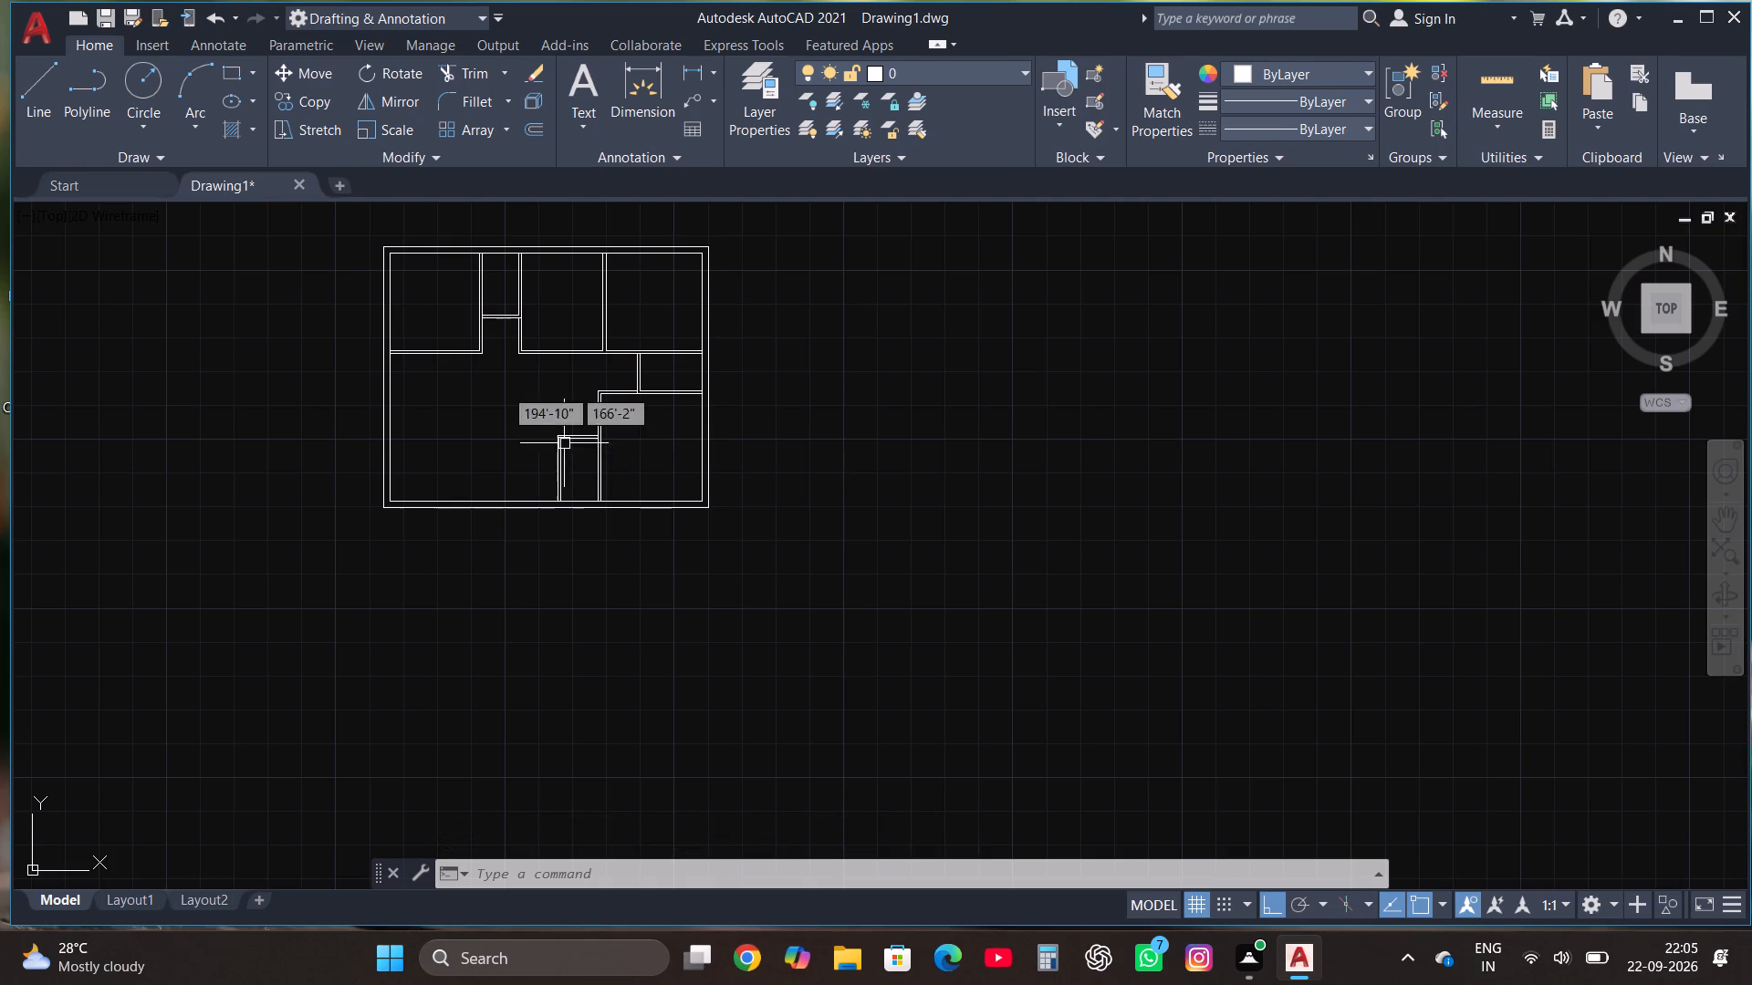
pyautogui.click(42, 98)
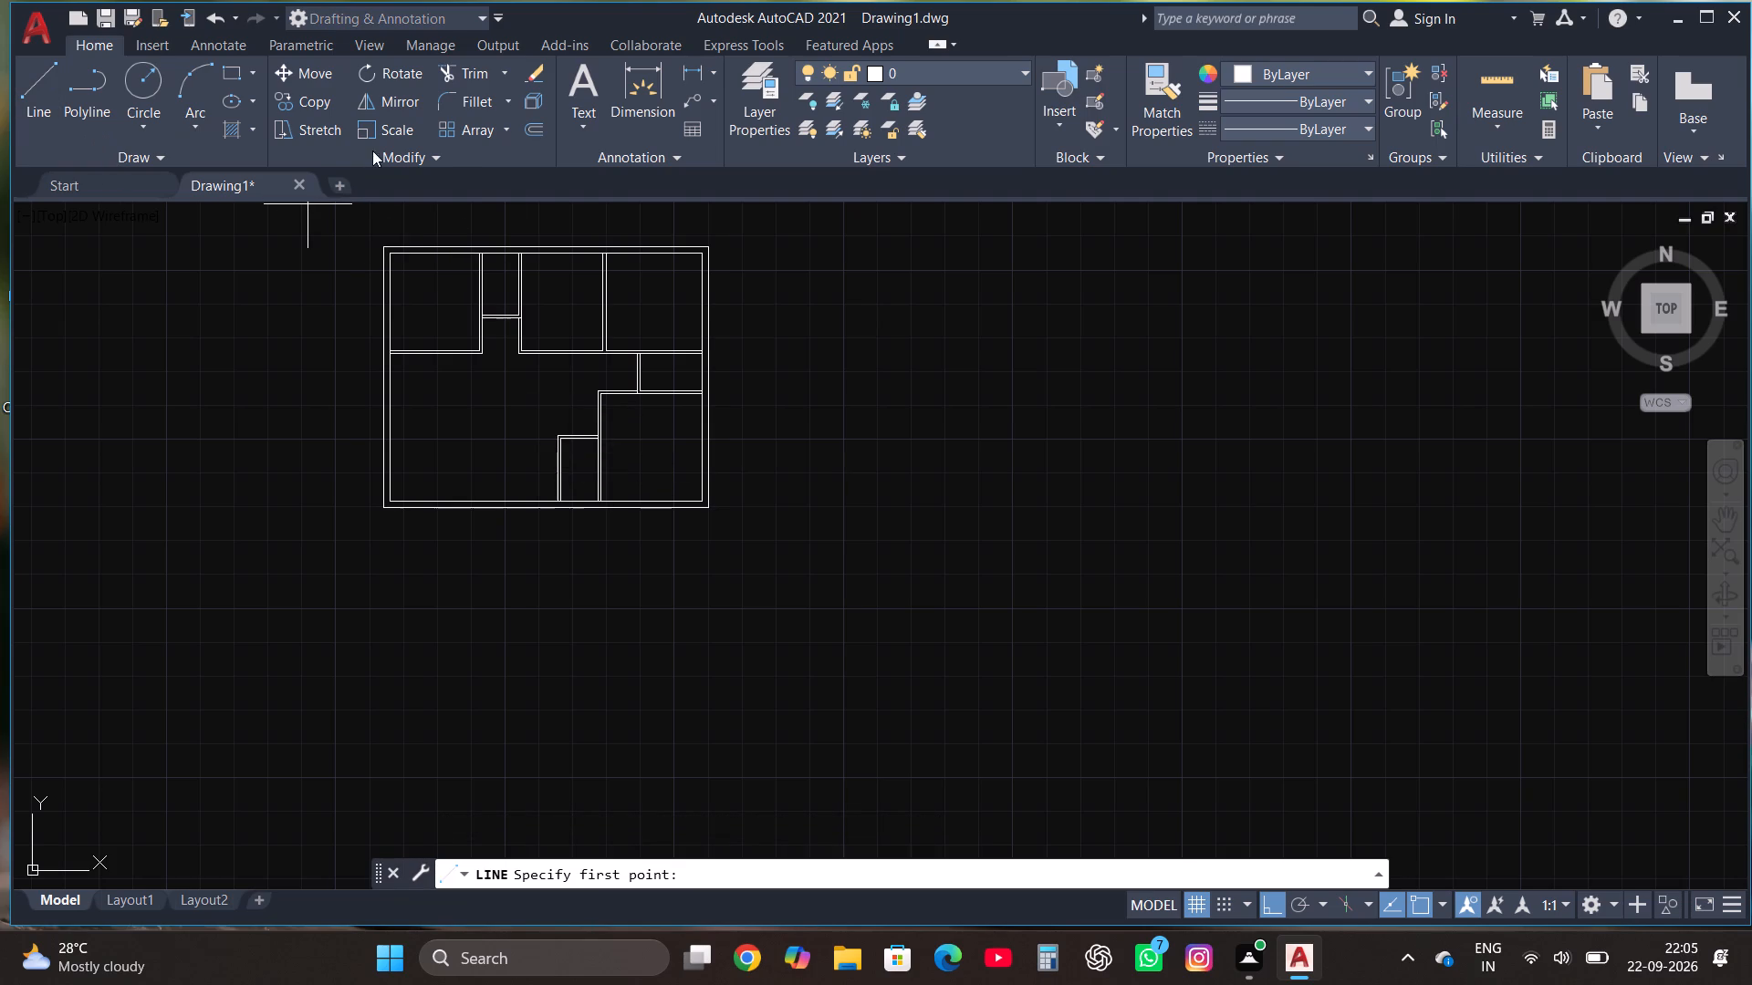
pyautogui.scroll(2, 349, 343)
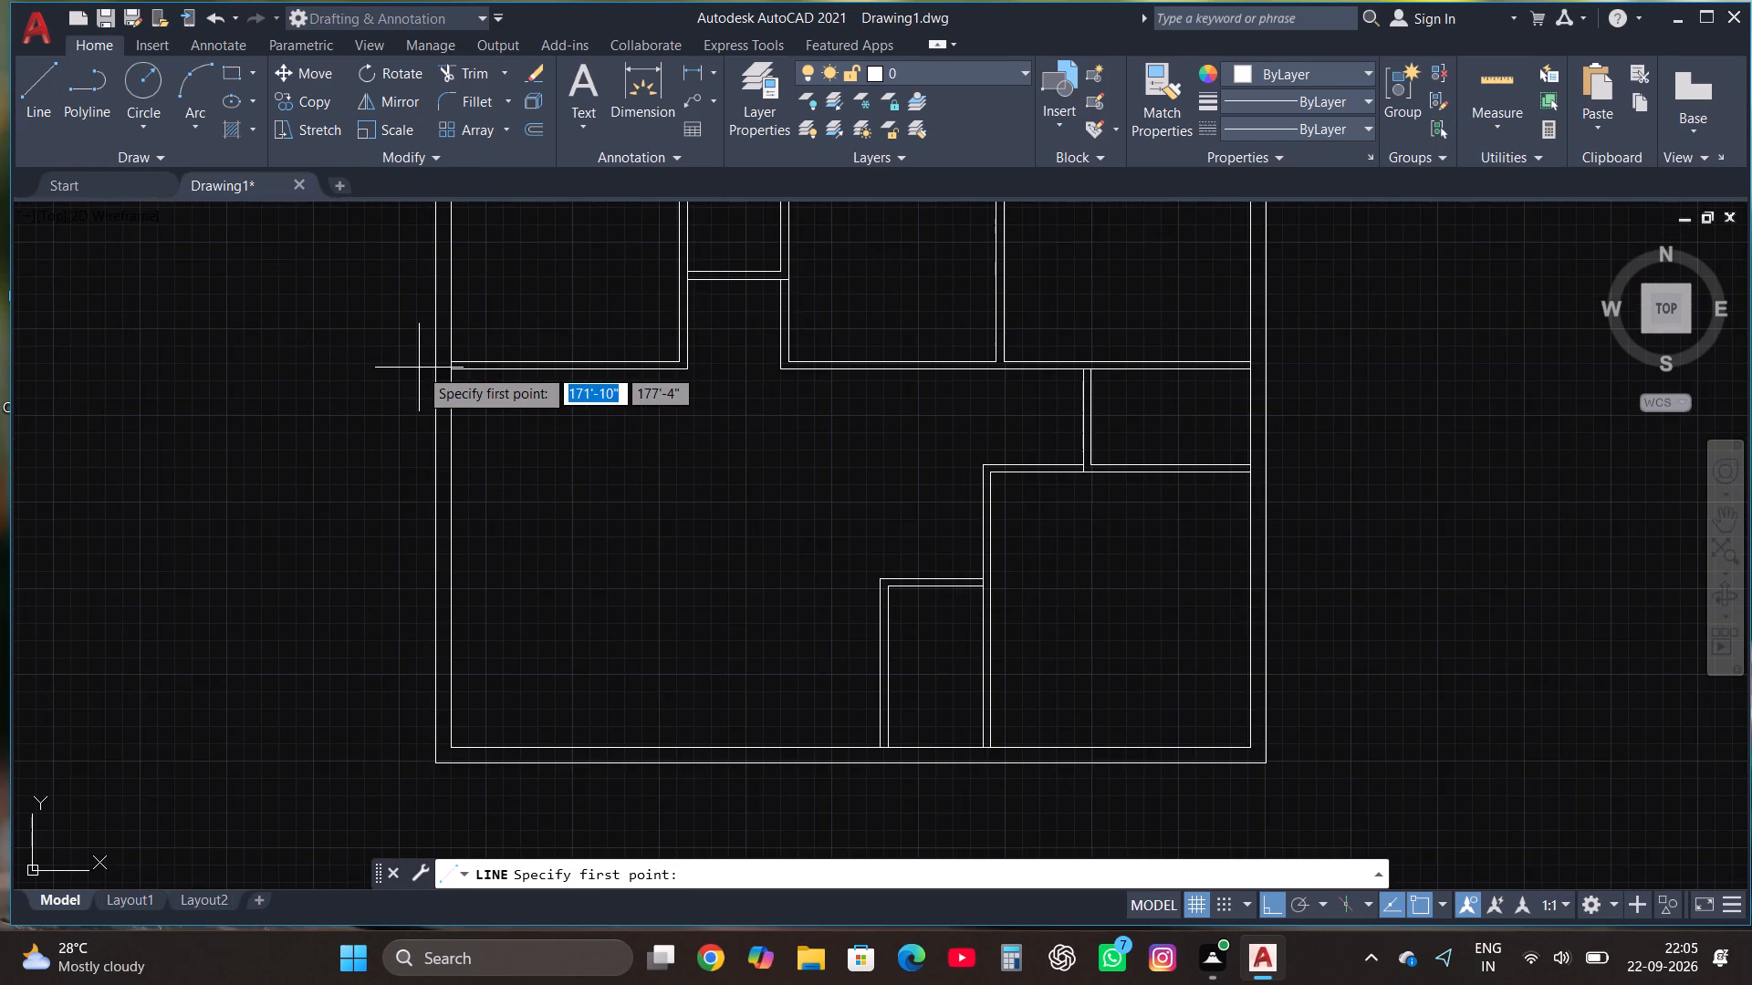
pyautogui.scroll(2, 419, 368)
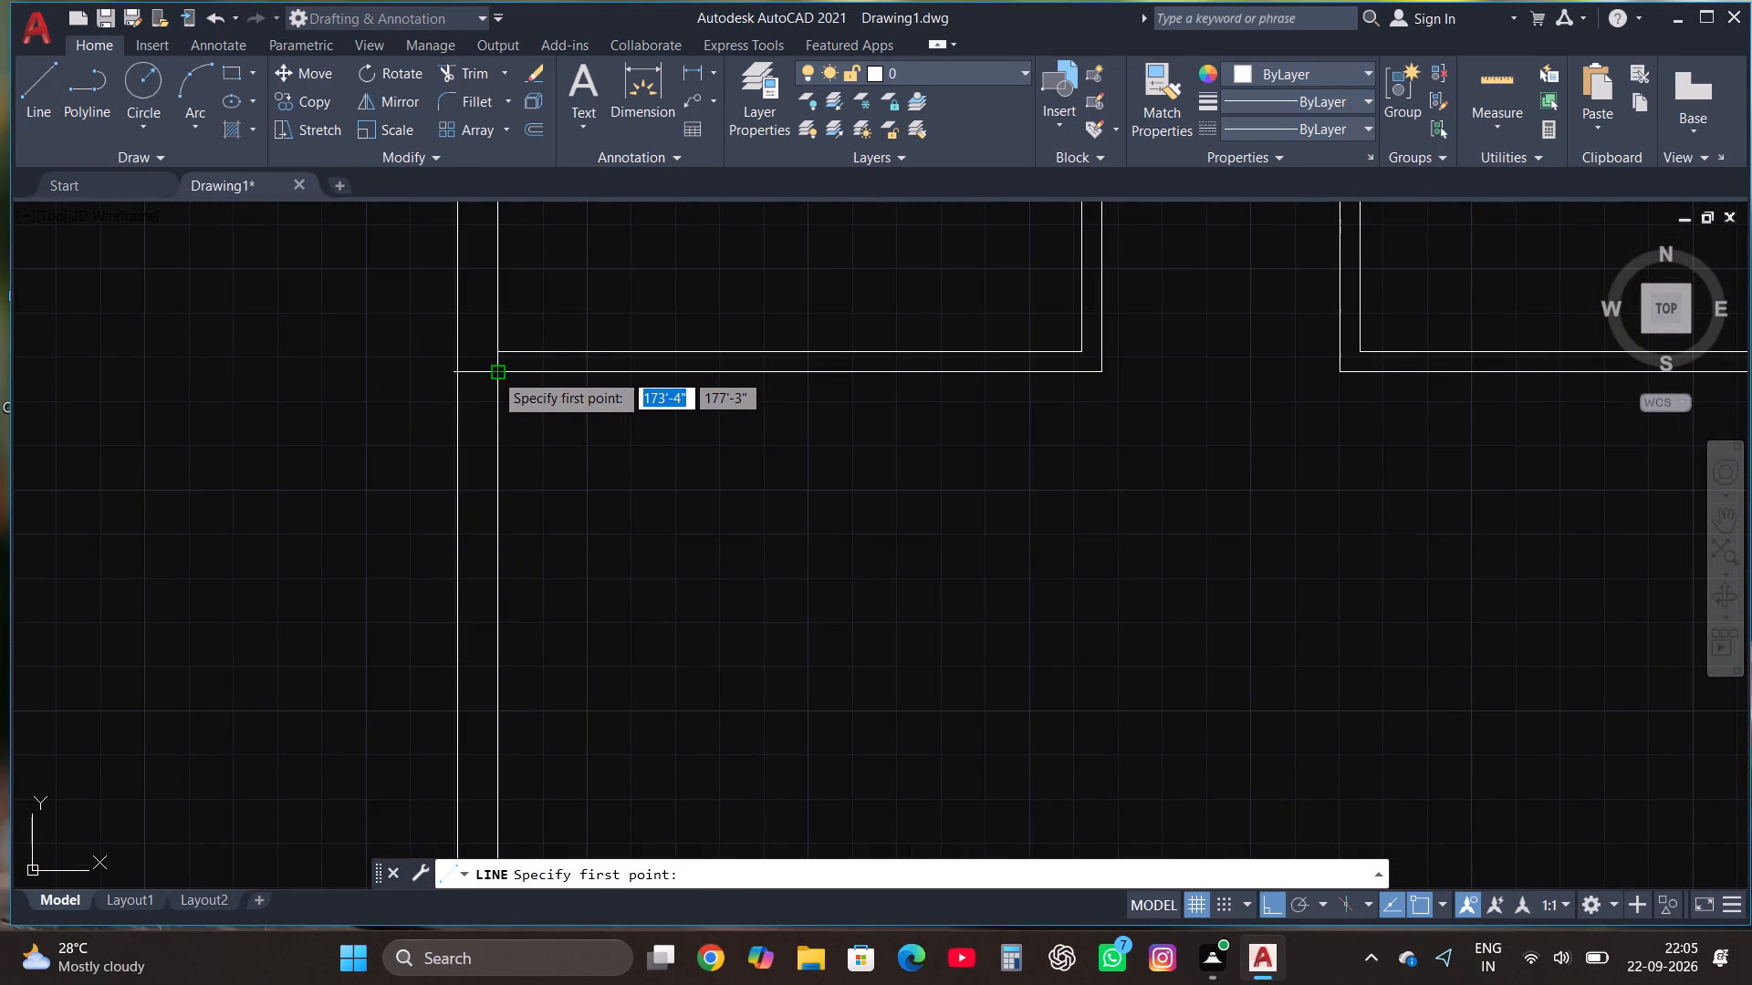
pyautogui.click(492, 372)
pyautogui.click(39, 89)
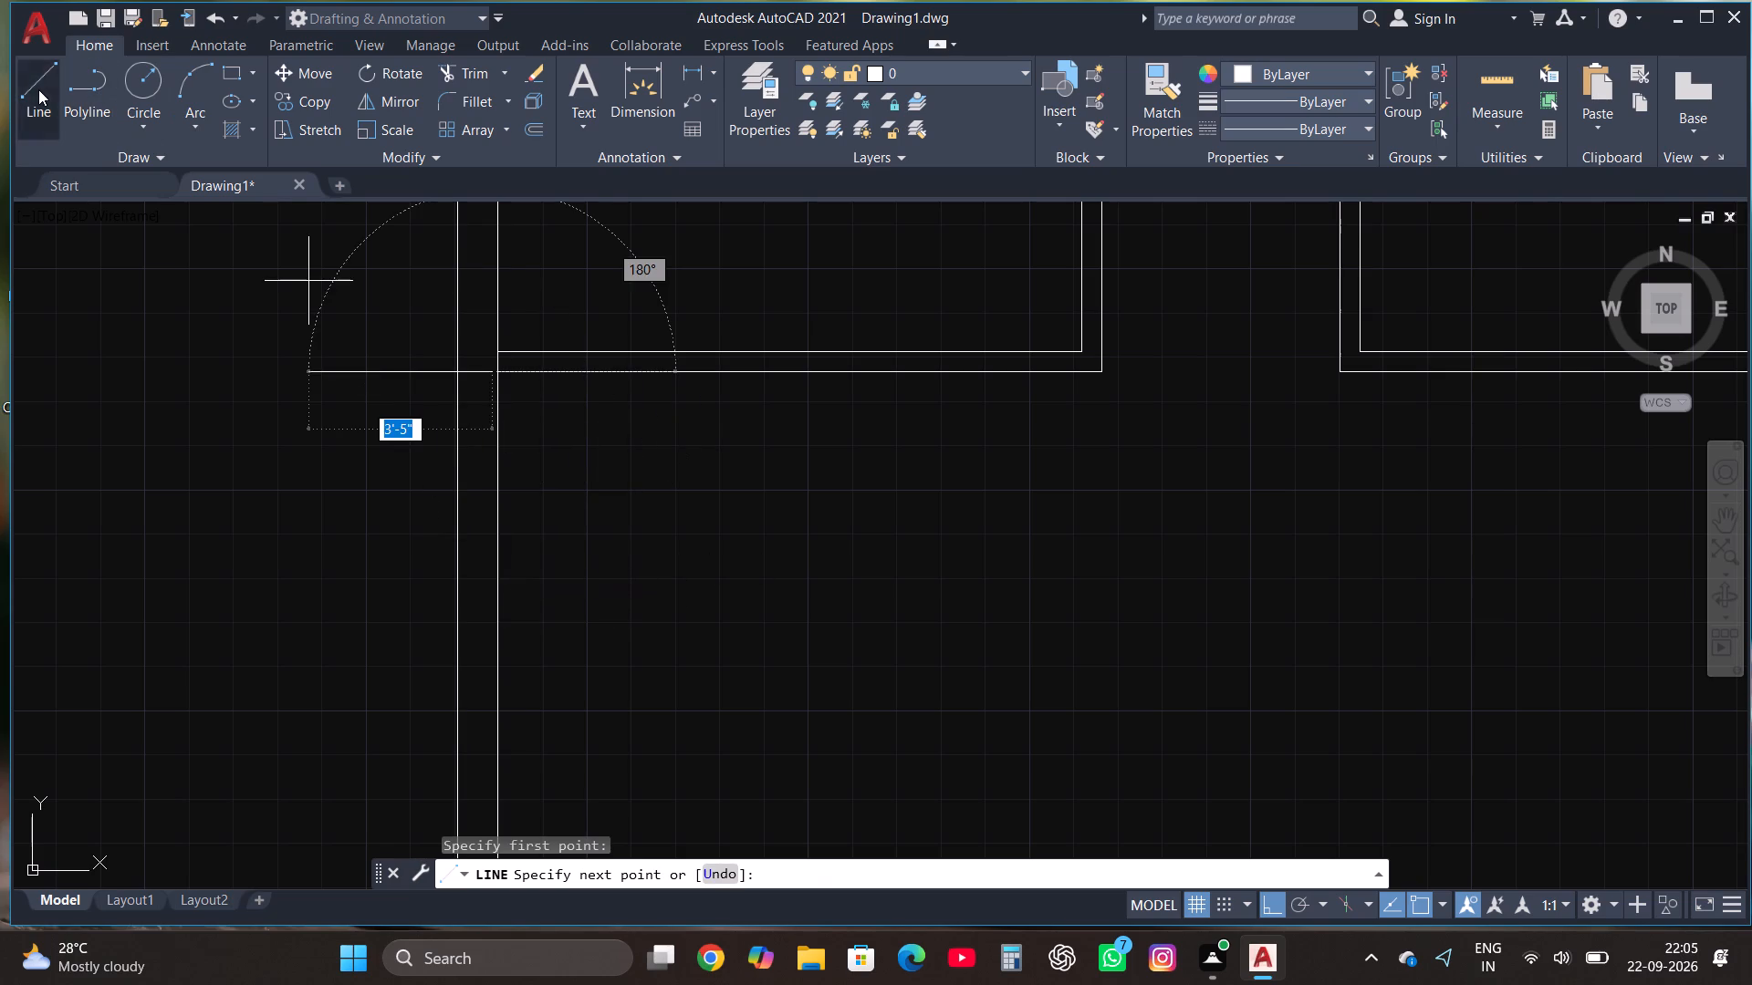
pyautogui.click(498, 375)
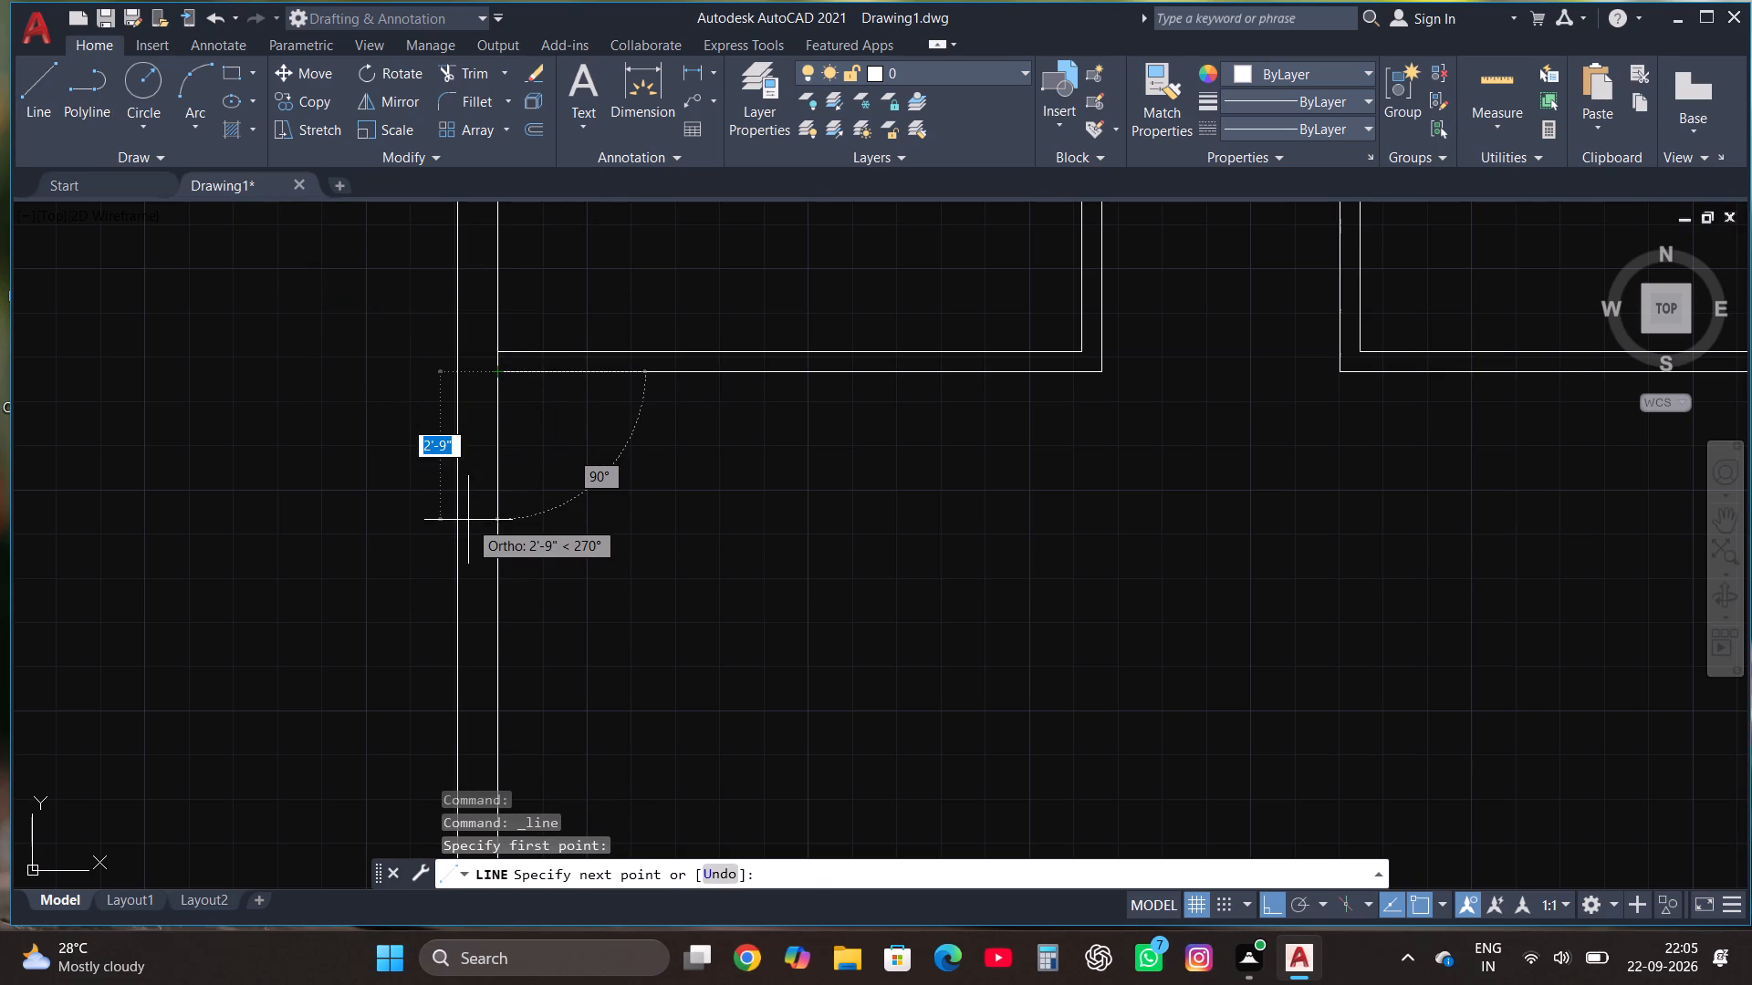
pyautogui.write('10\'3"')
pyautogui.press('Return')
pyautogui.scroll(-3, 468, 520)
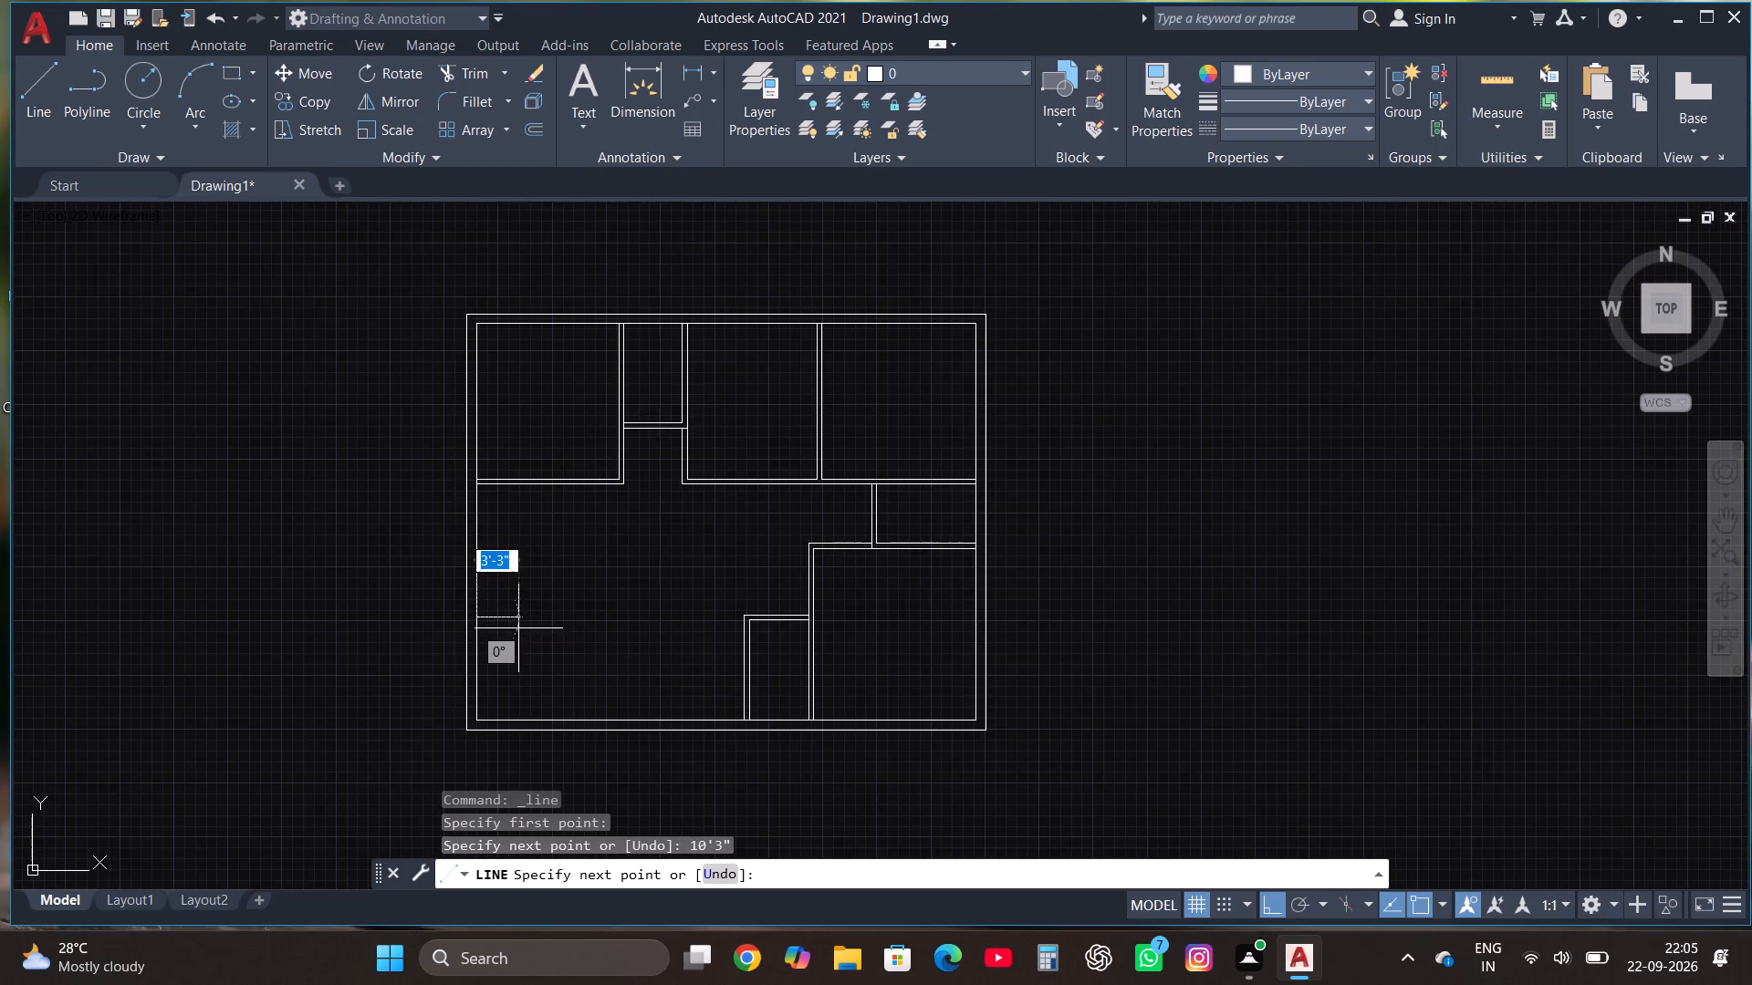
pyautogui.scroll(1, 587, 632)
pyautogui.write("9'")
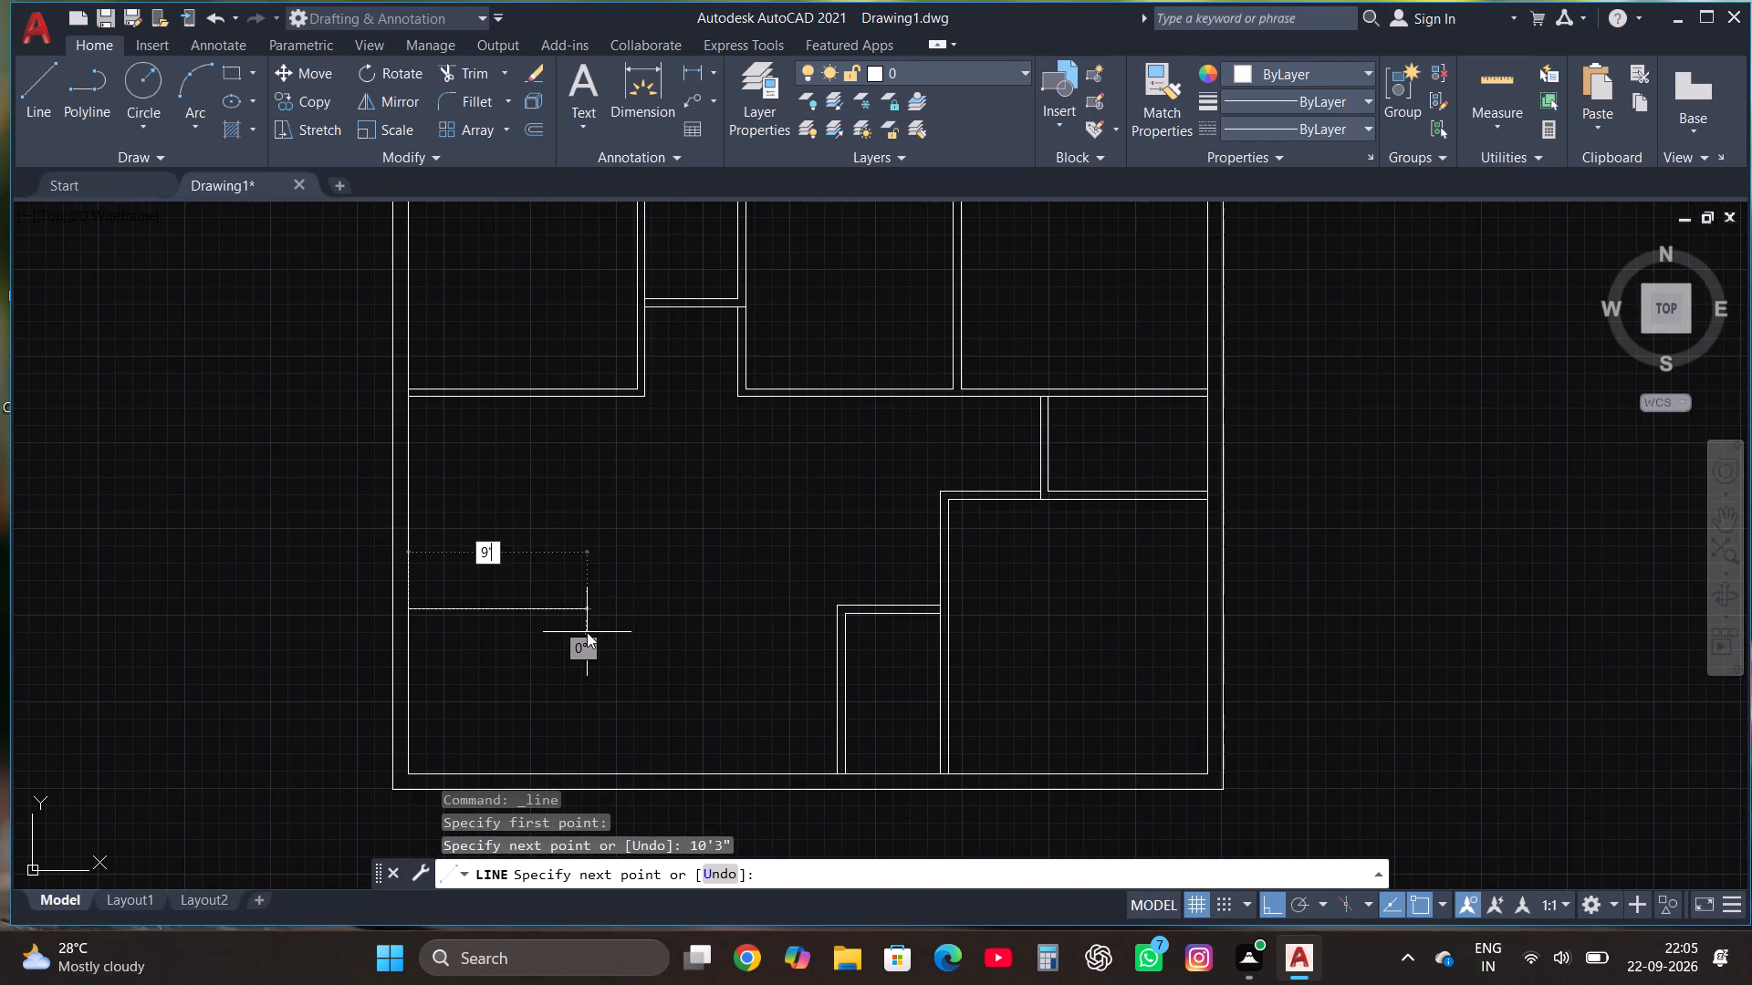
pyautogui.write('7"')
pyautogui.press('Return')
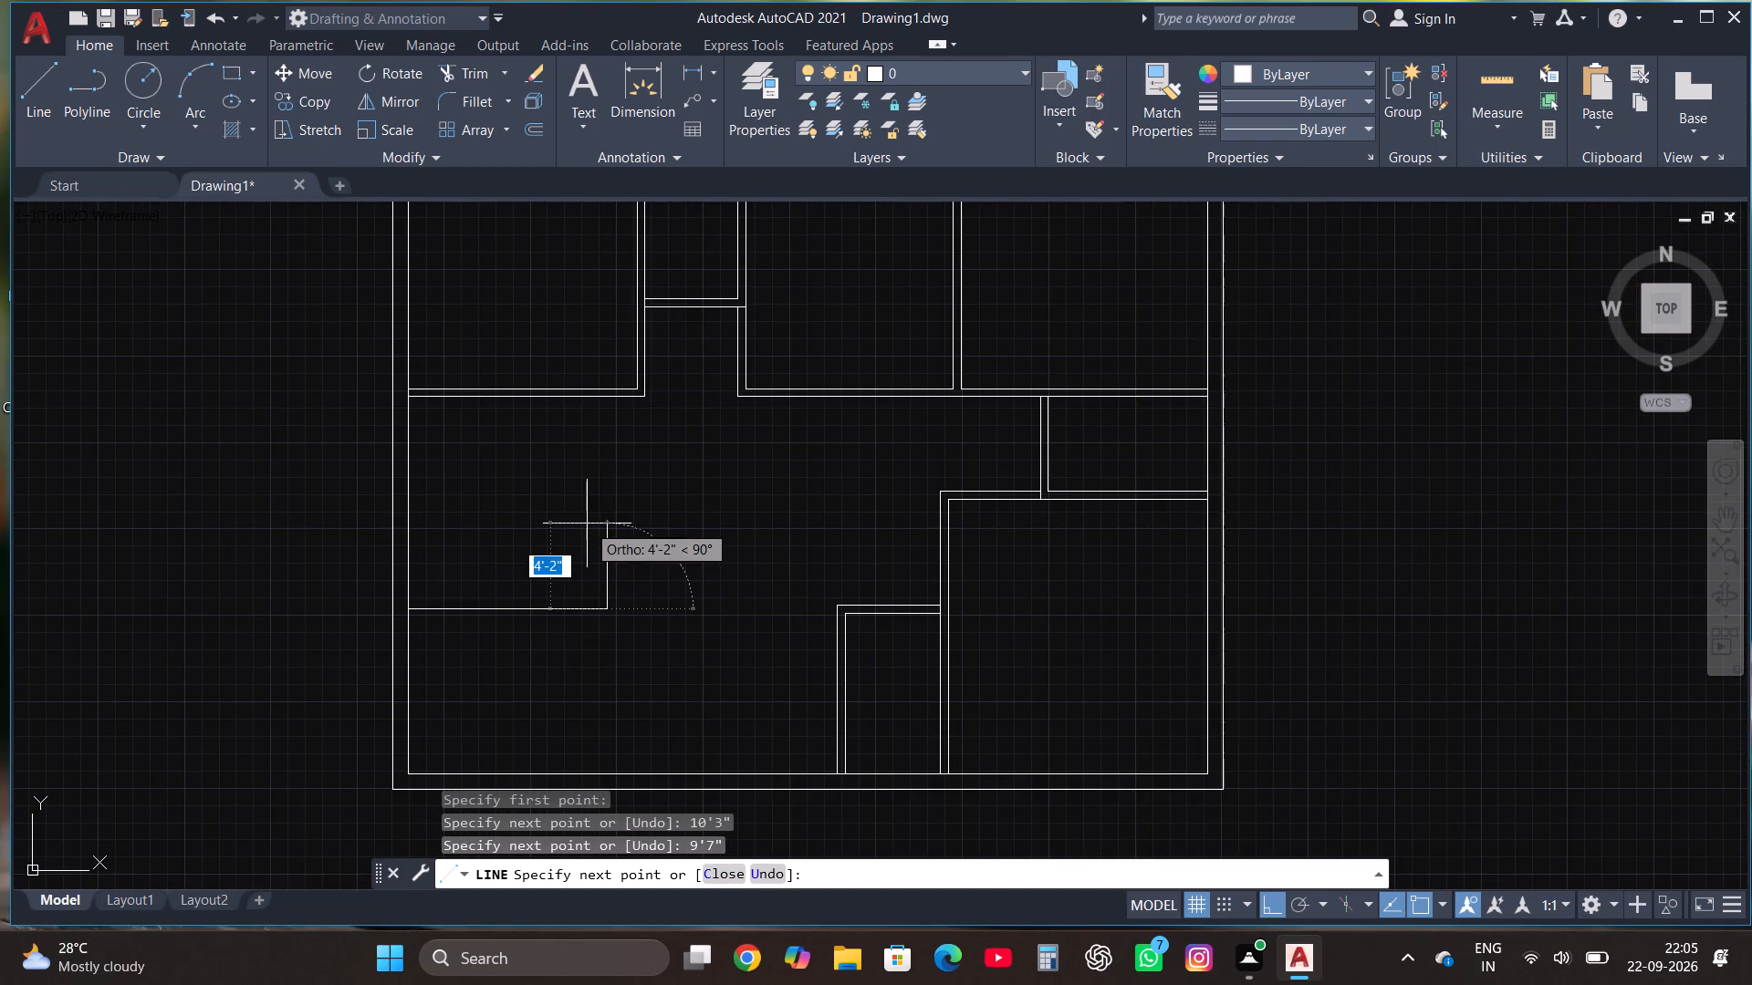
pyautogui.write("10'")
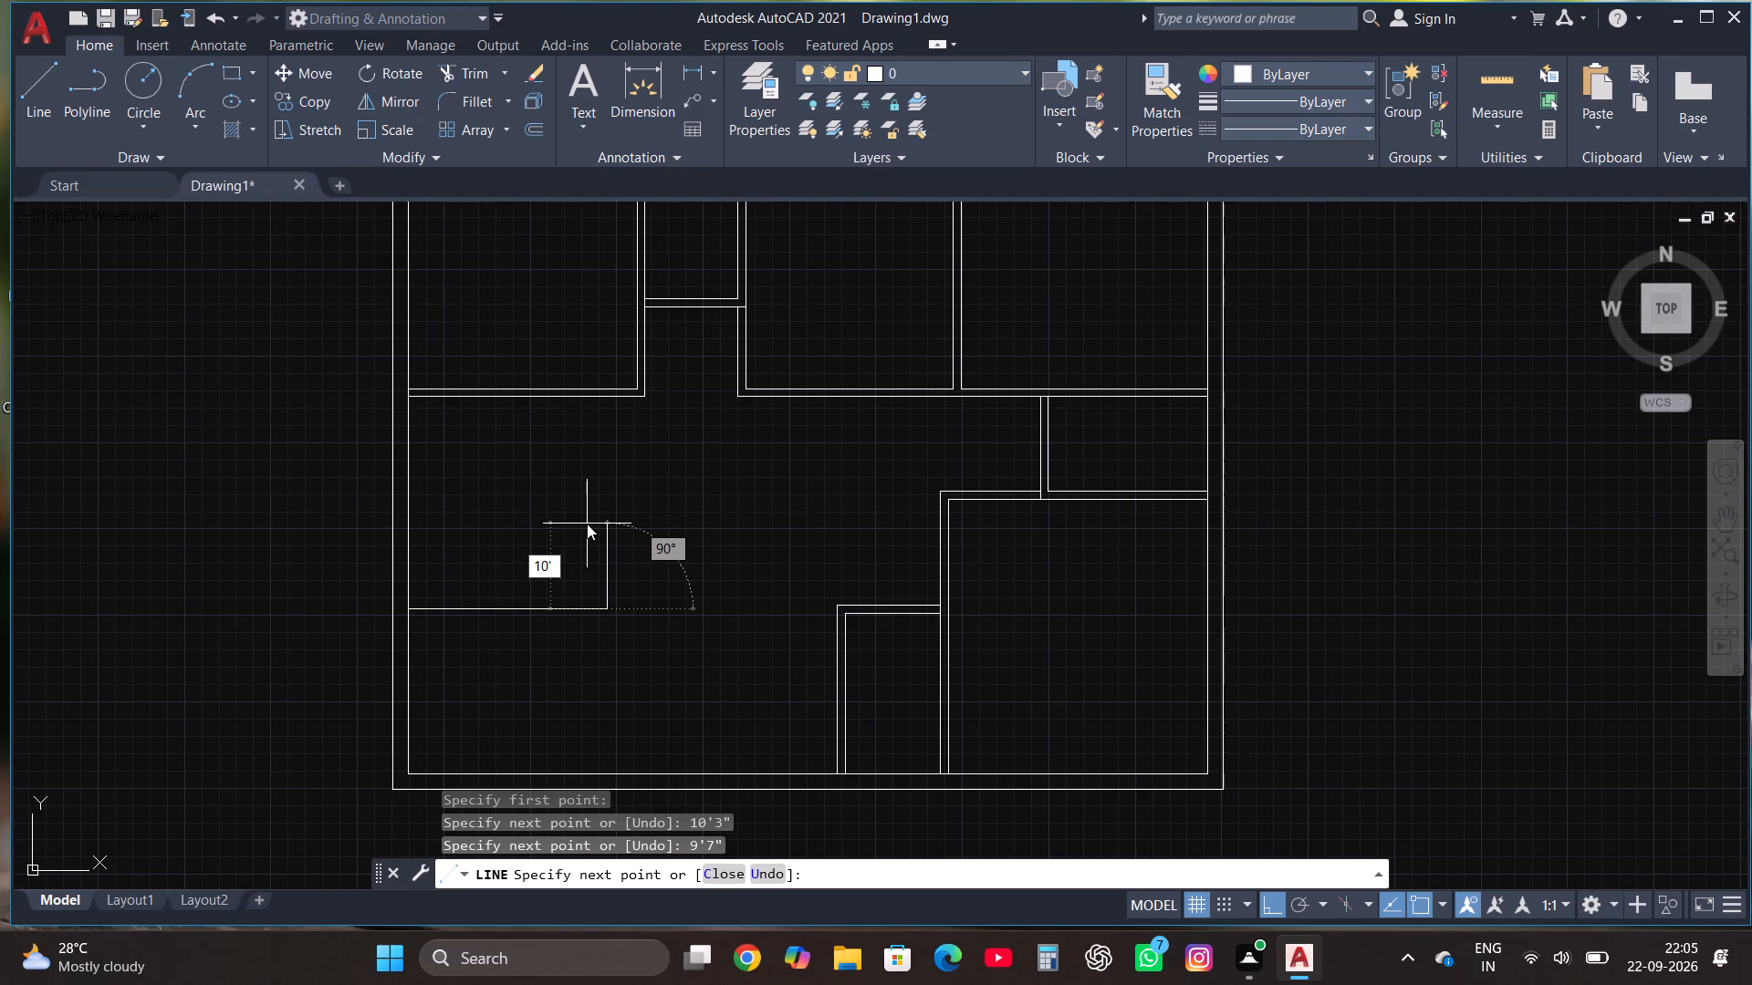
pyautogui.write('3"')
pyautogui.press('Return')
pyautogui.press('Escape')
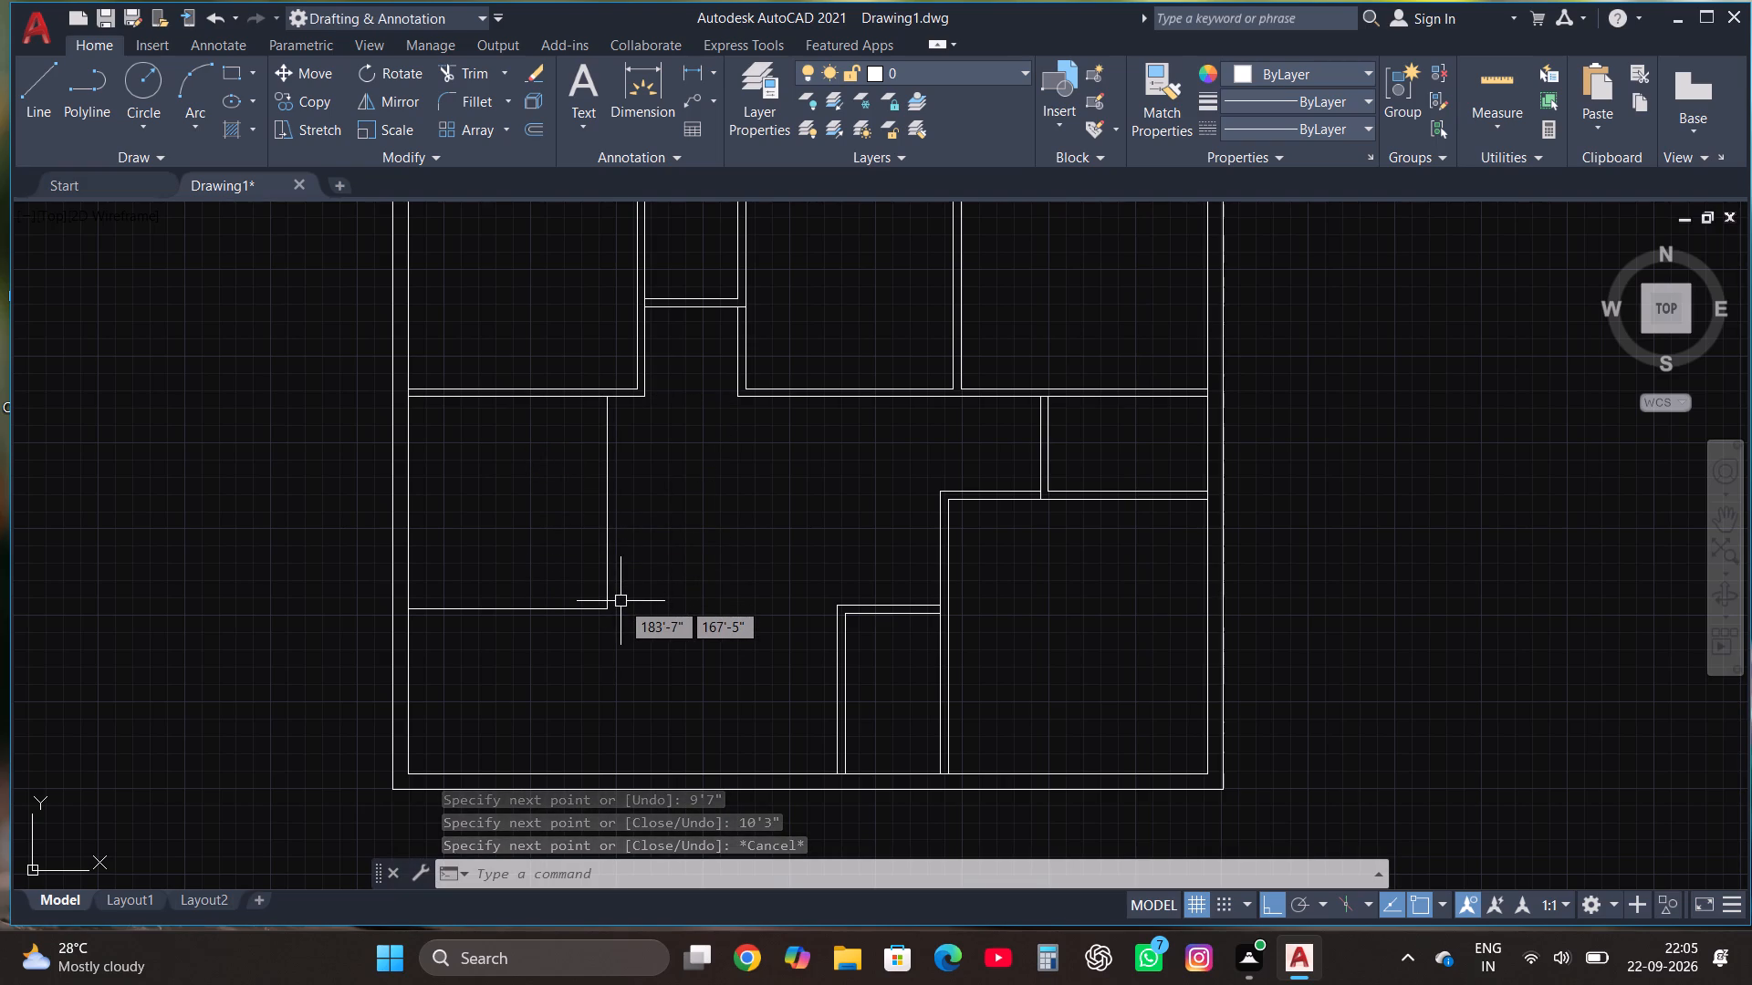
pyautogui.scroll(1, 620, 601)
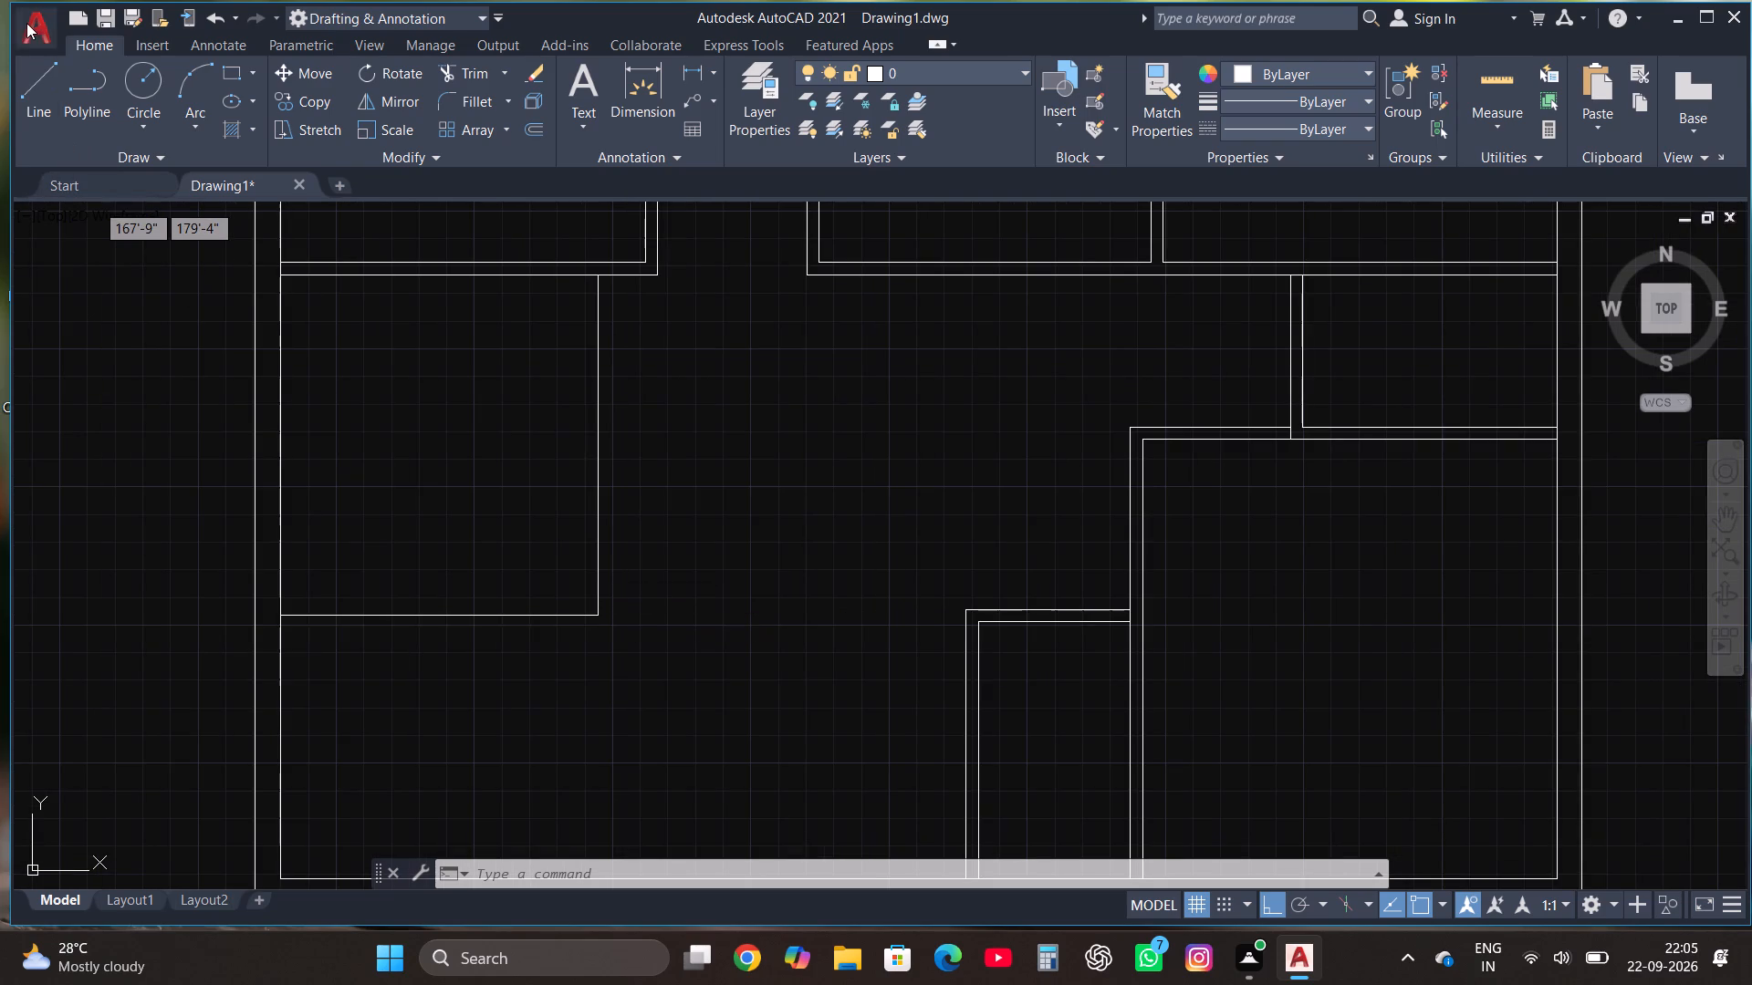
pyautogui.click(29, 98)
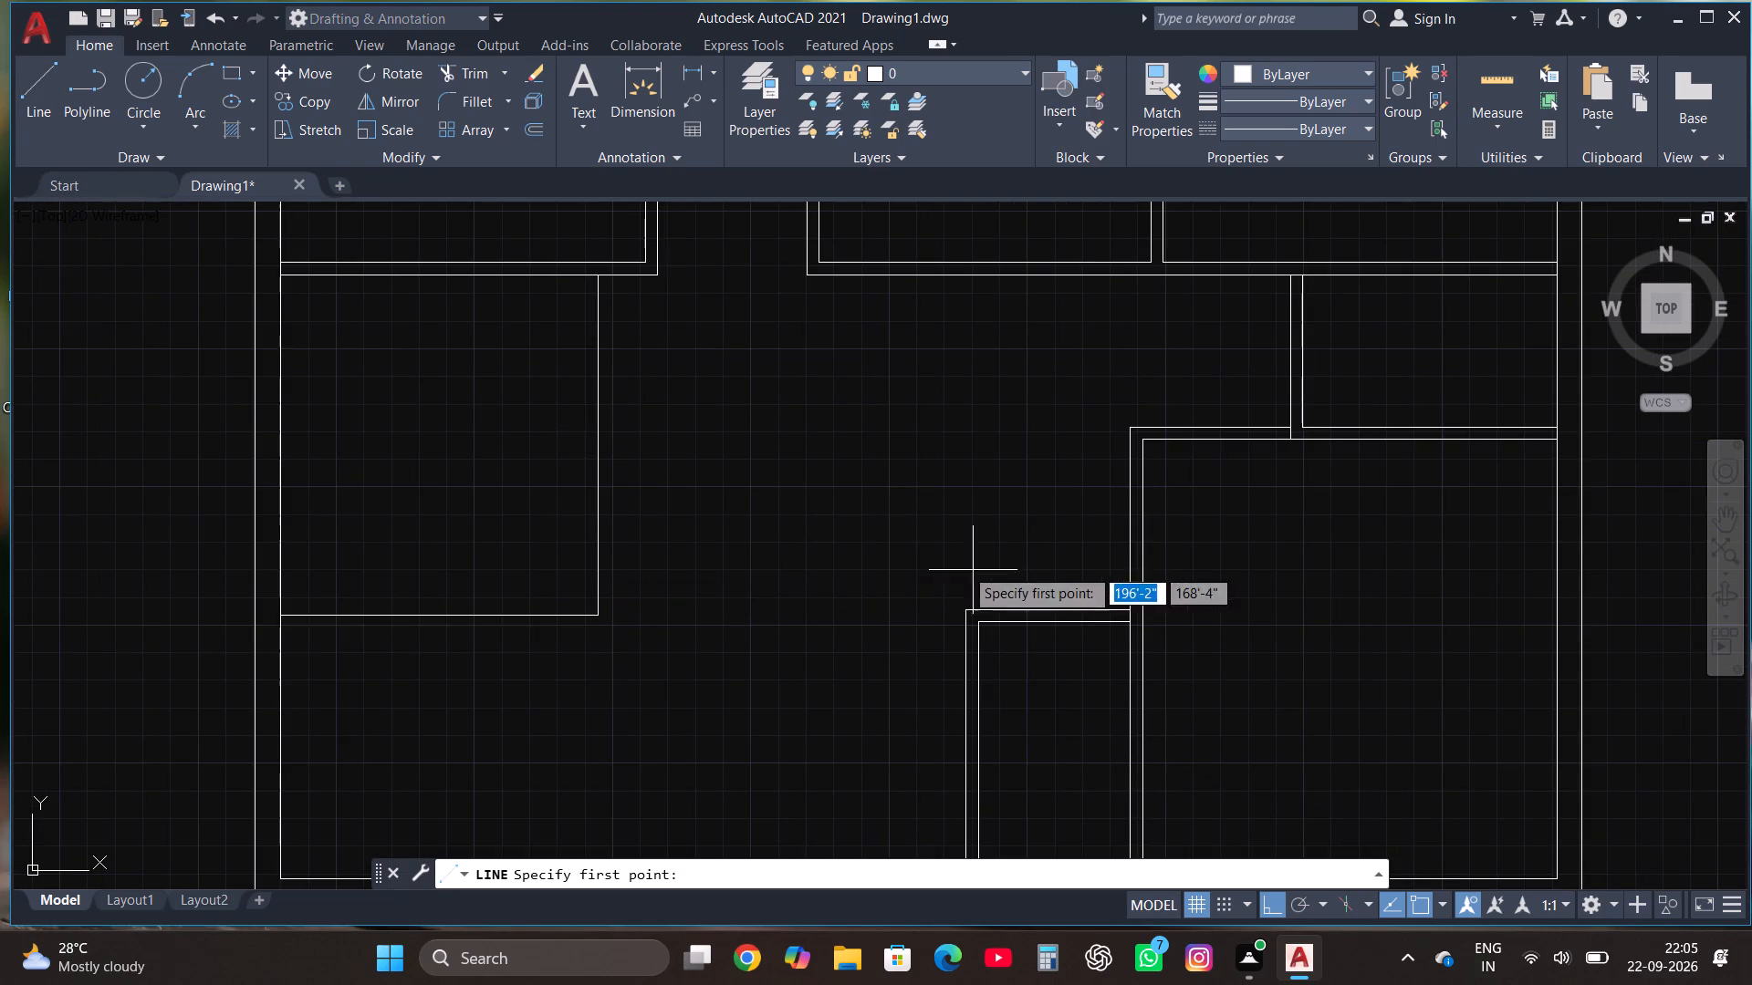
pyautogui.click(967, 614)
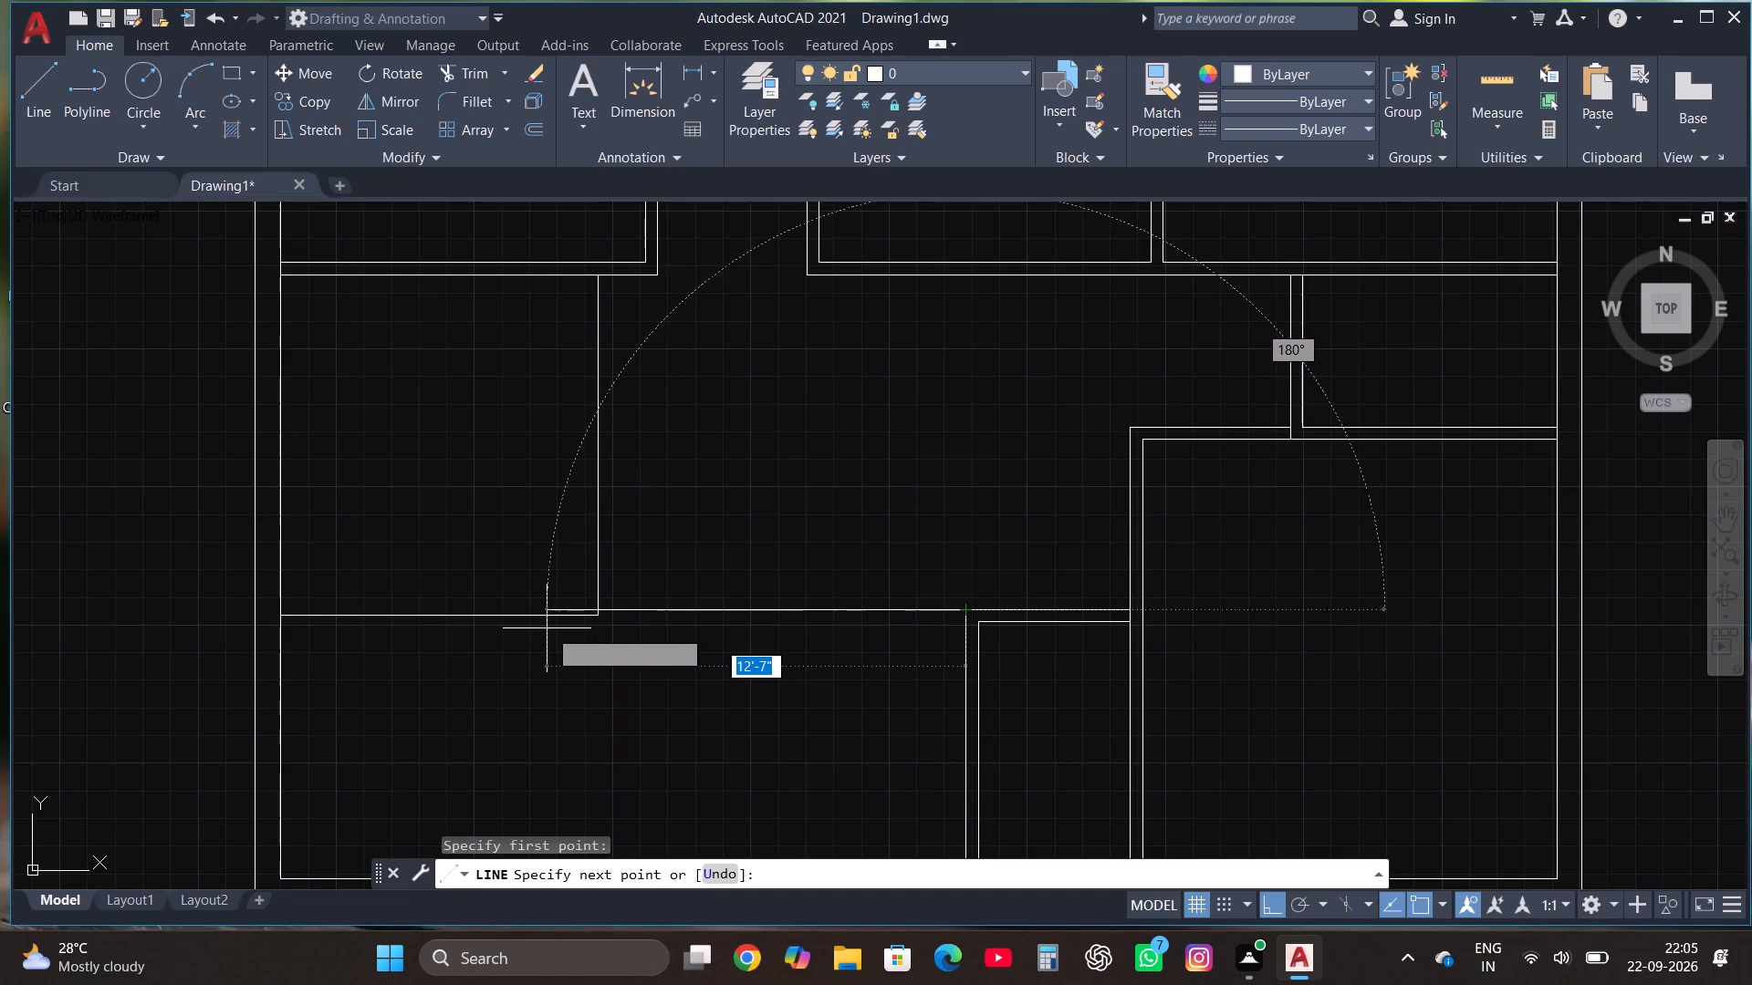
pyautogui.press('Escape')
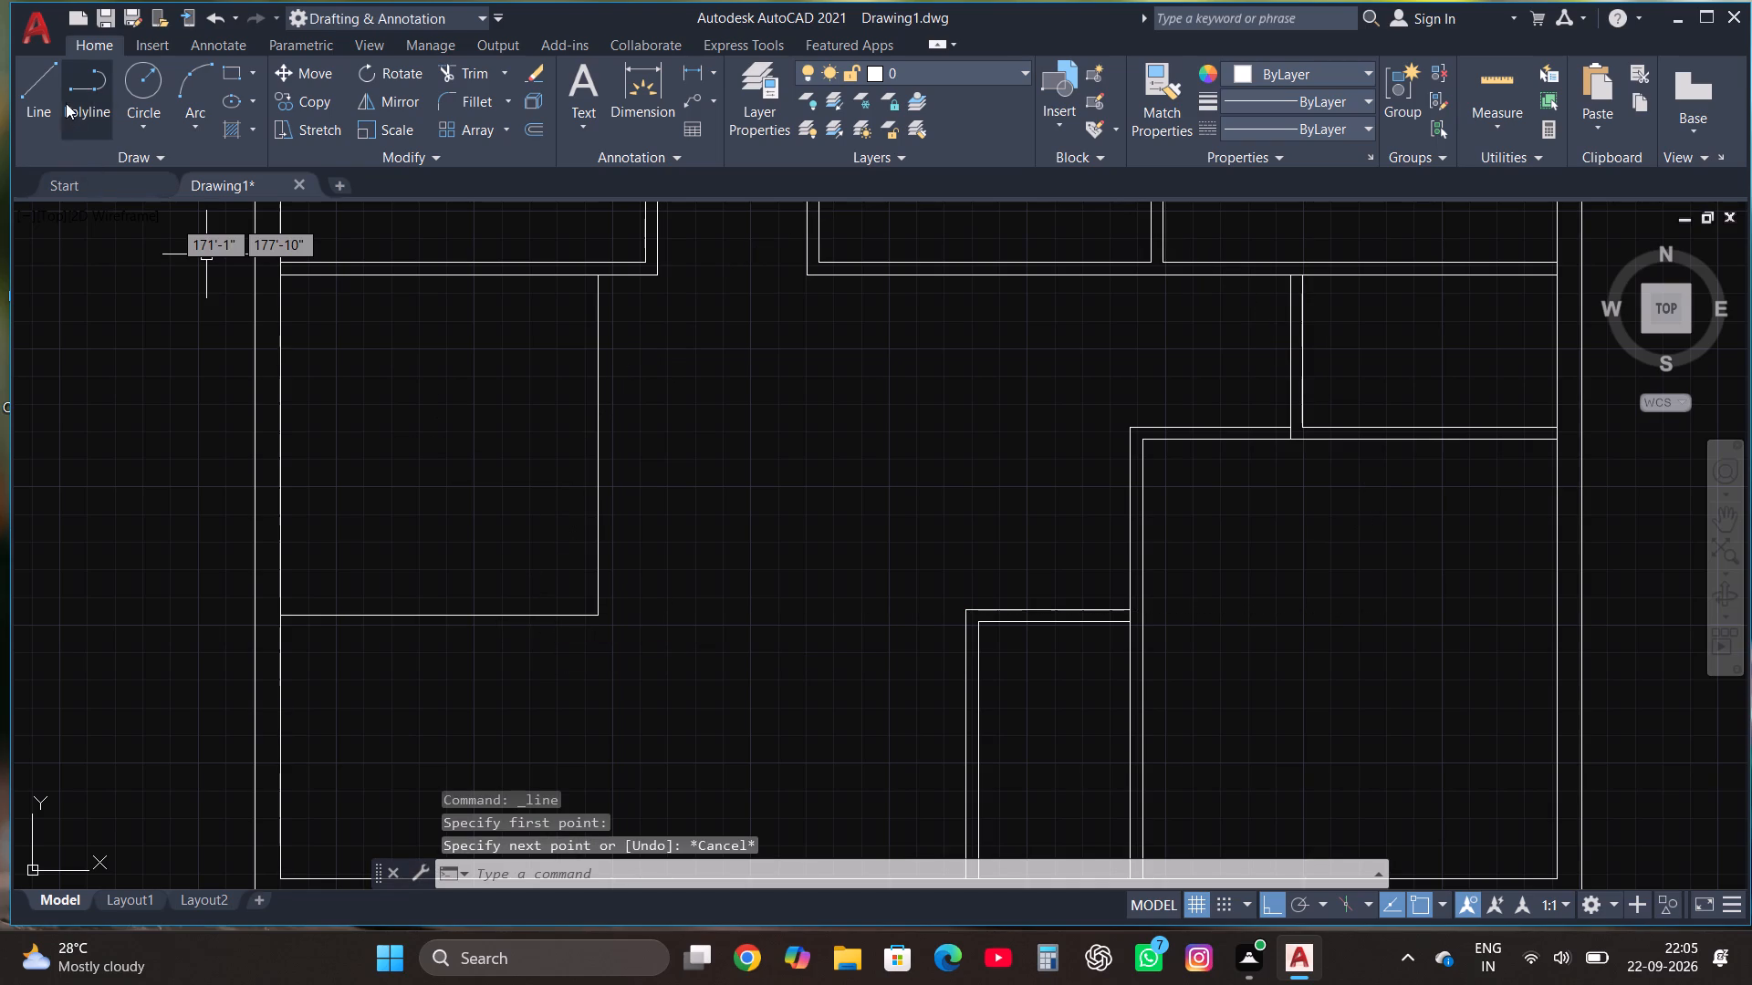
# Draw a horizontal line from the 4'7" room's outer left partition line, level with its inner top line, left into the left outer wall.
pyautogui.click(46, 89)
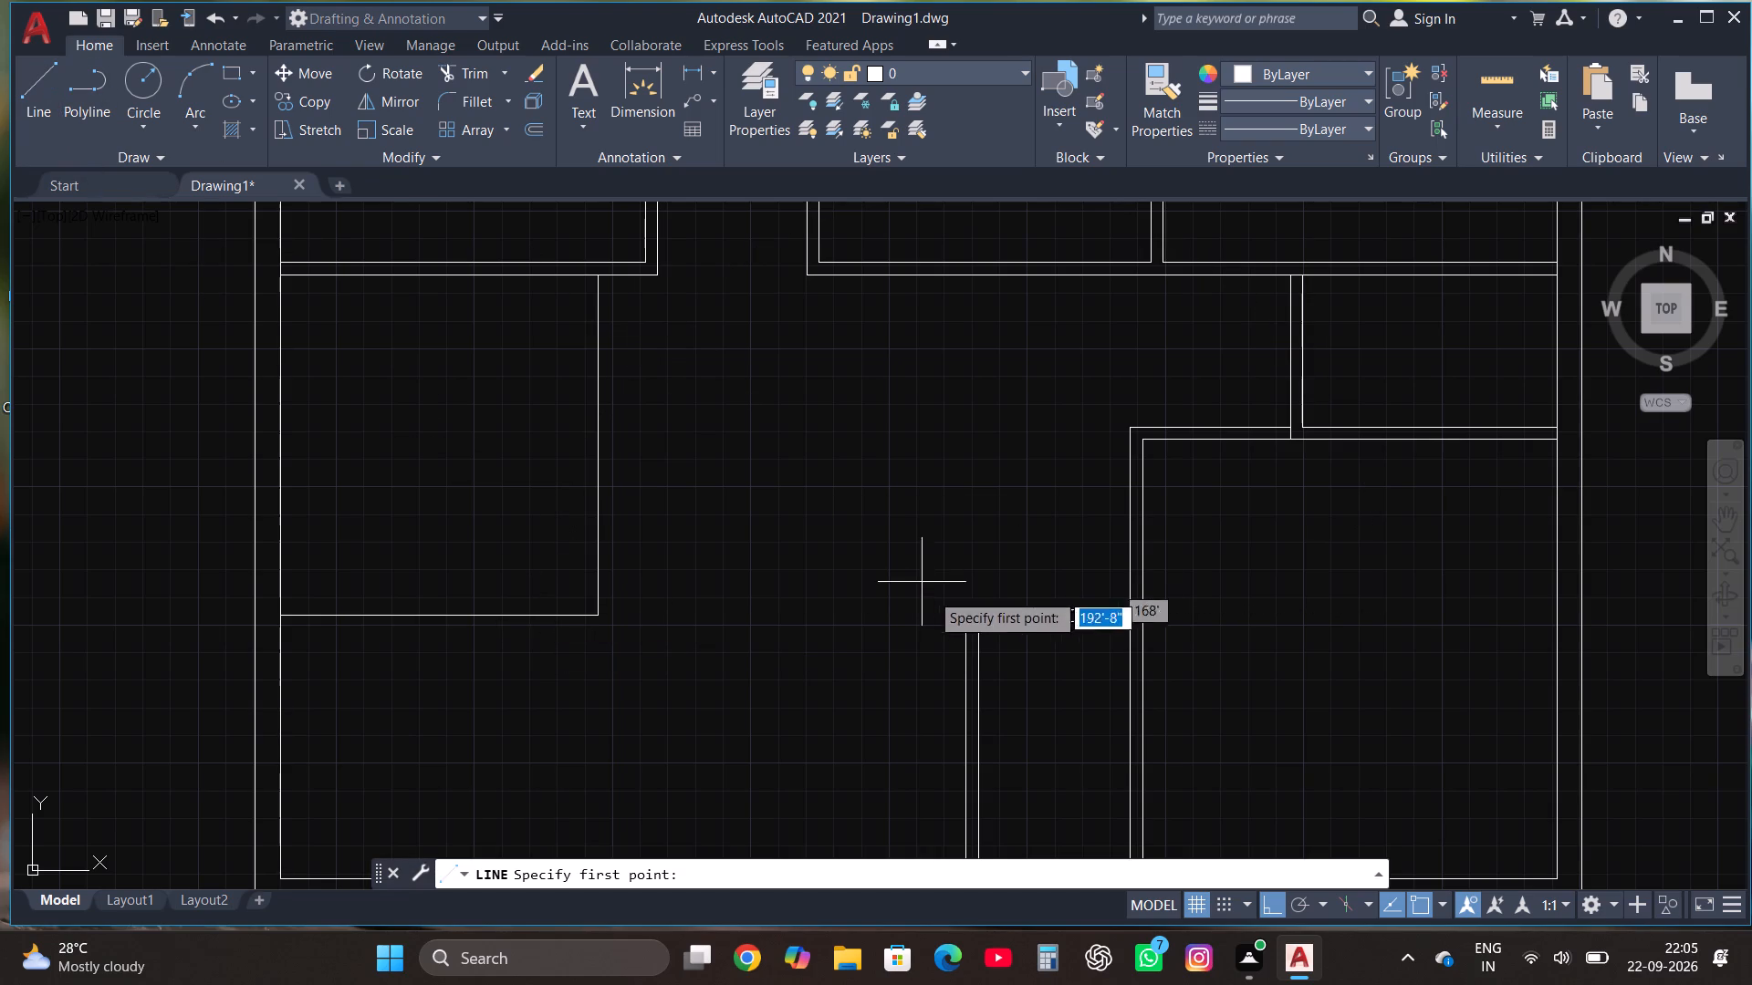
pyautogui.scroll(1, 979, 619)
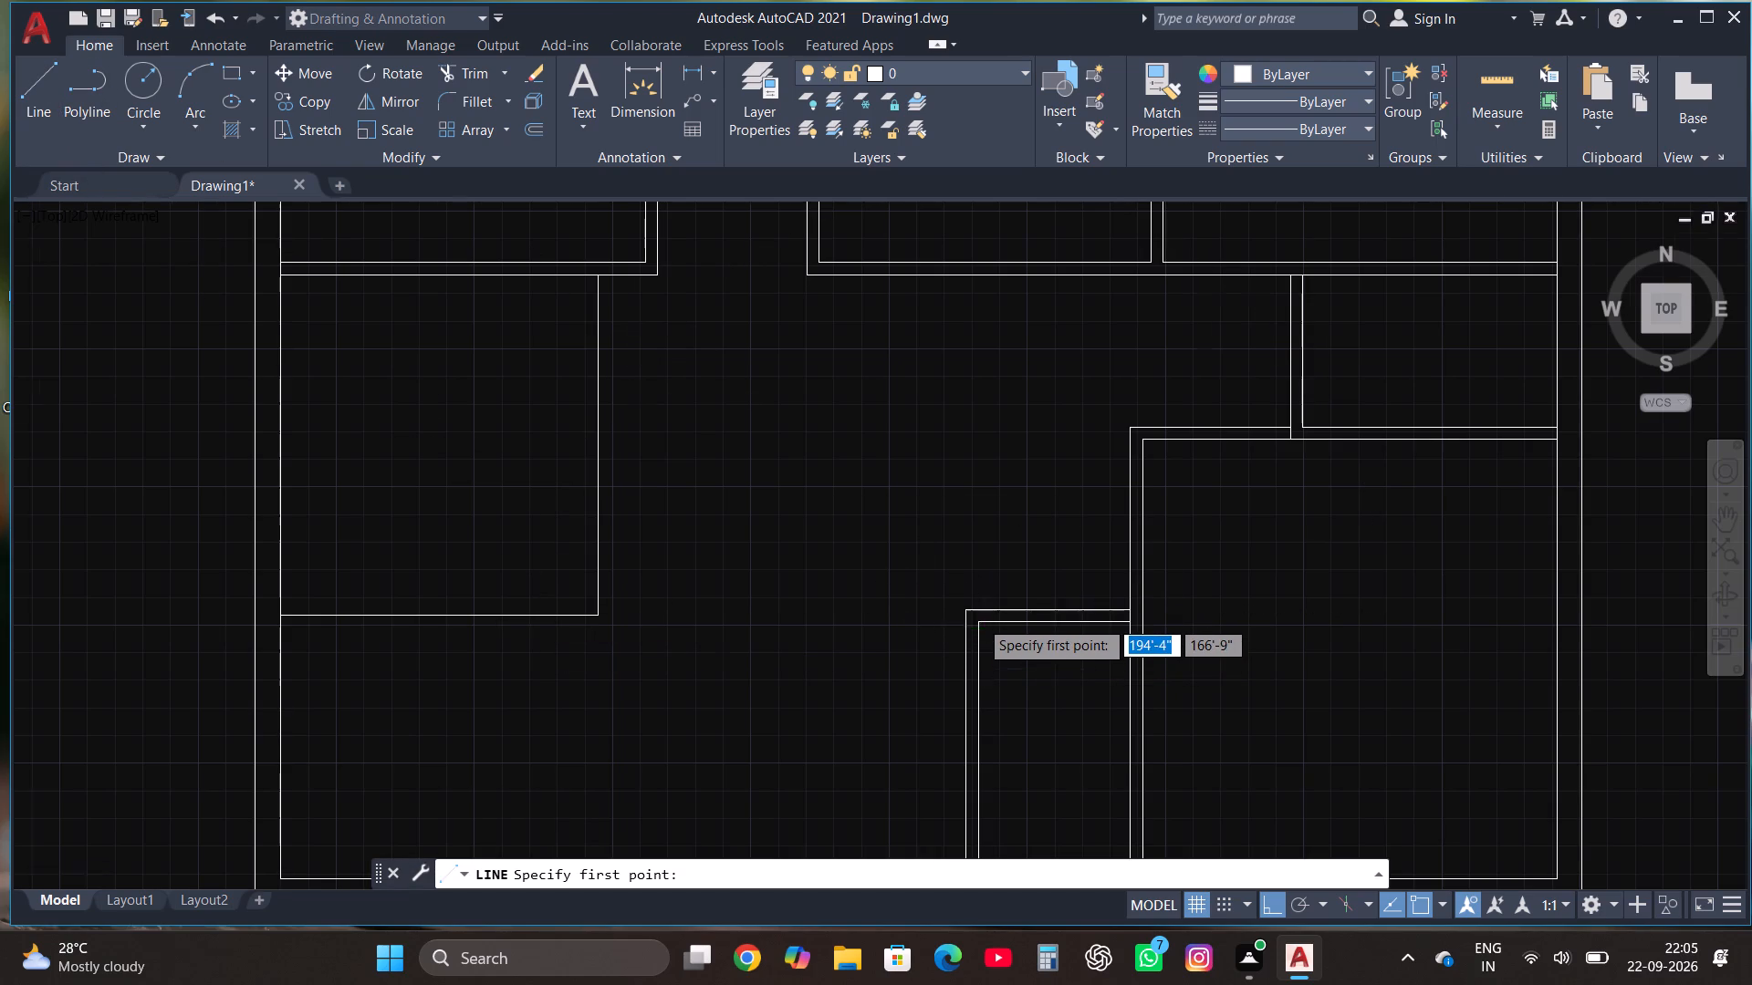
pyautogui.scroll(1, 979, 619)
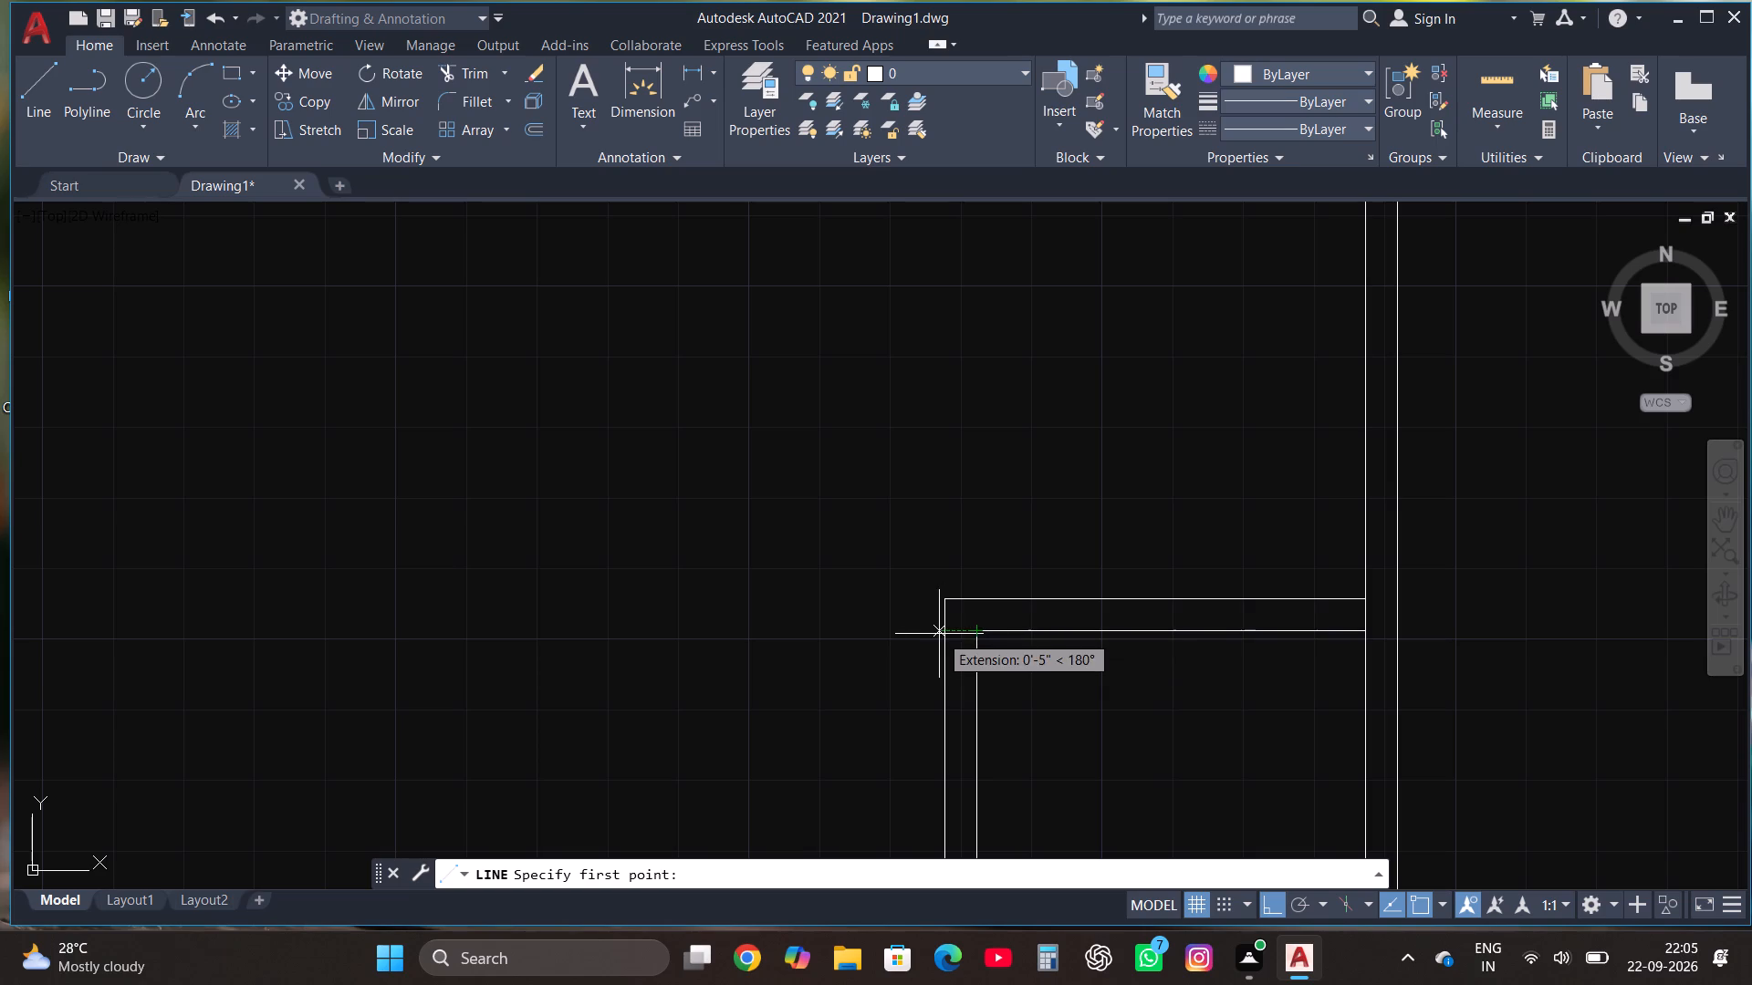
pyautogui.click(942, 634)
pyautogui.scroll(-4, 941, 633)
pyautogui.scroll(4, 642, 638)
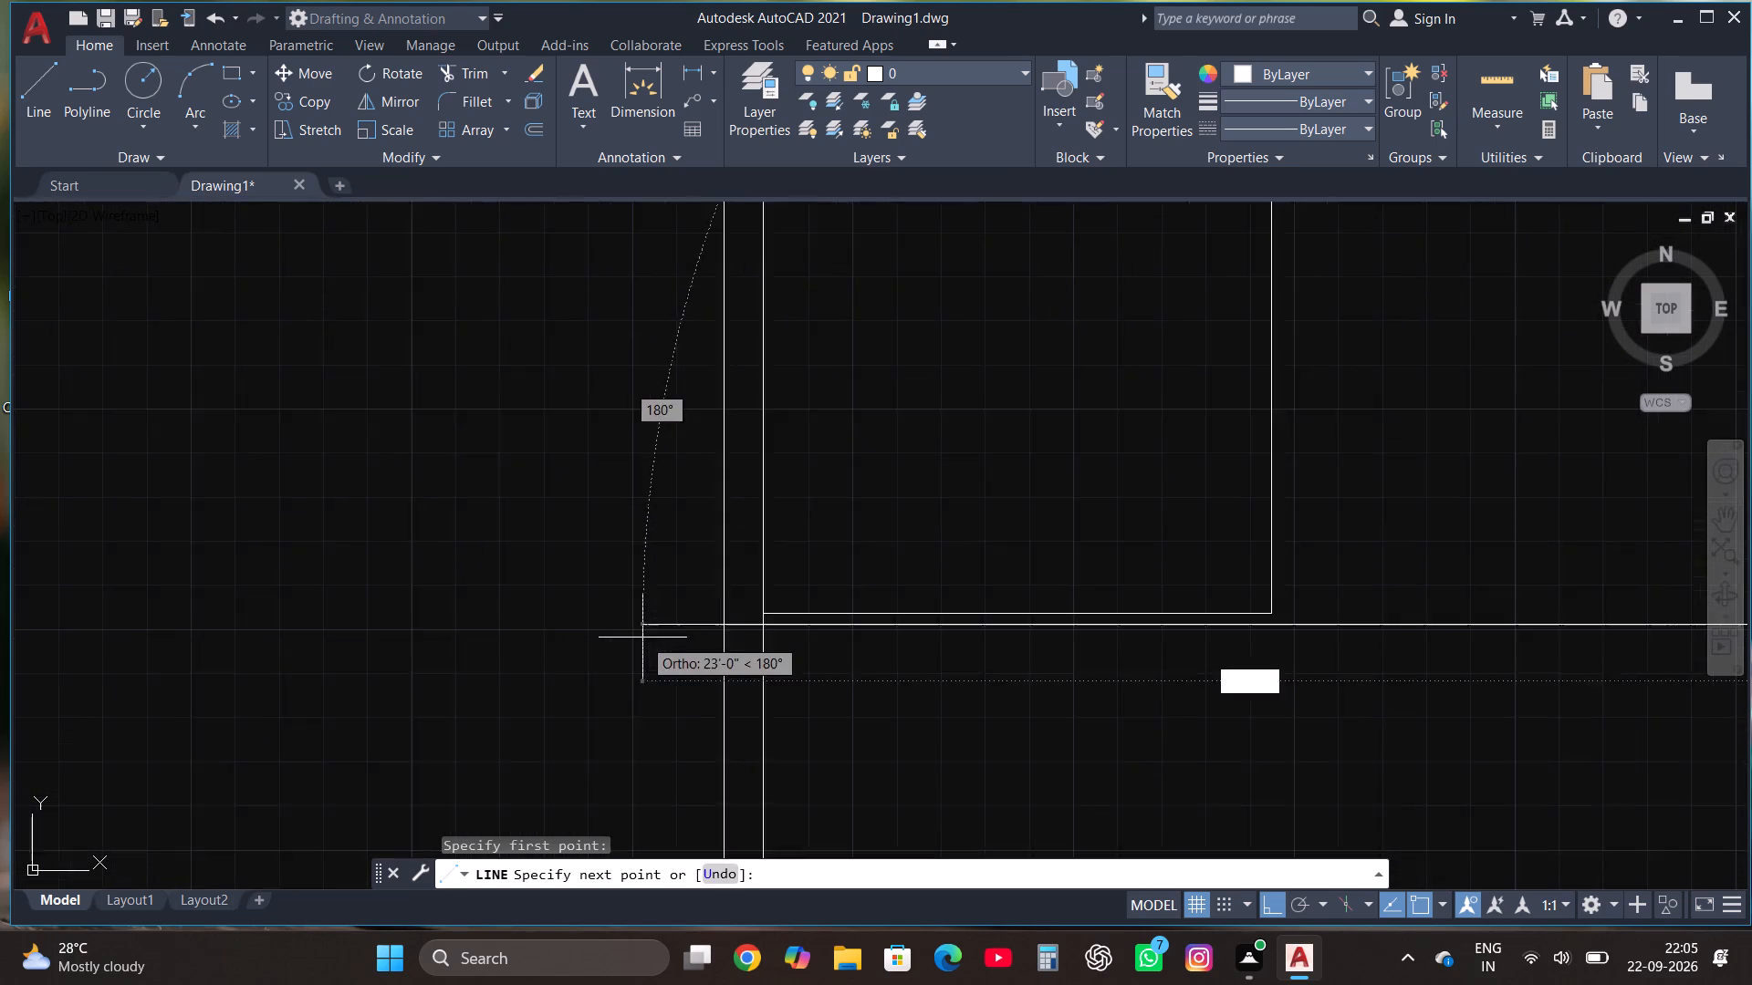
pyautogui.scroll(3, 759, 634)
pyautogui.click(871, 623)
pyautogui.press('Escape')
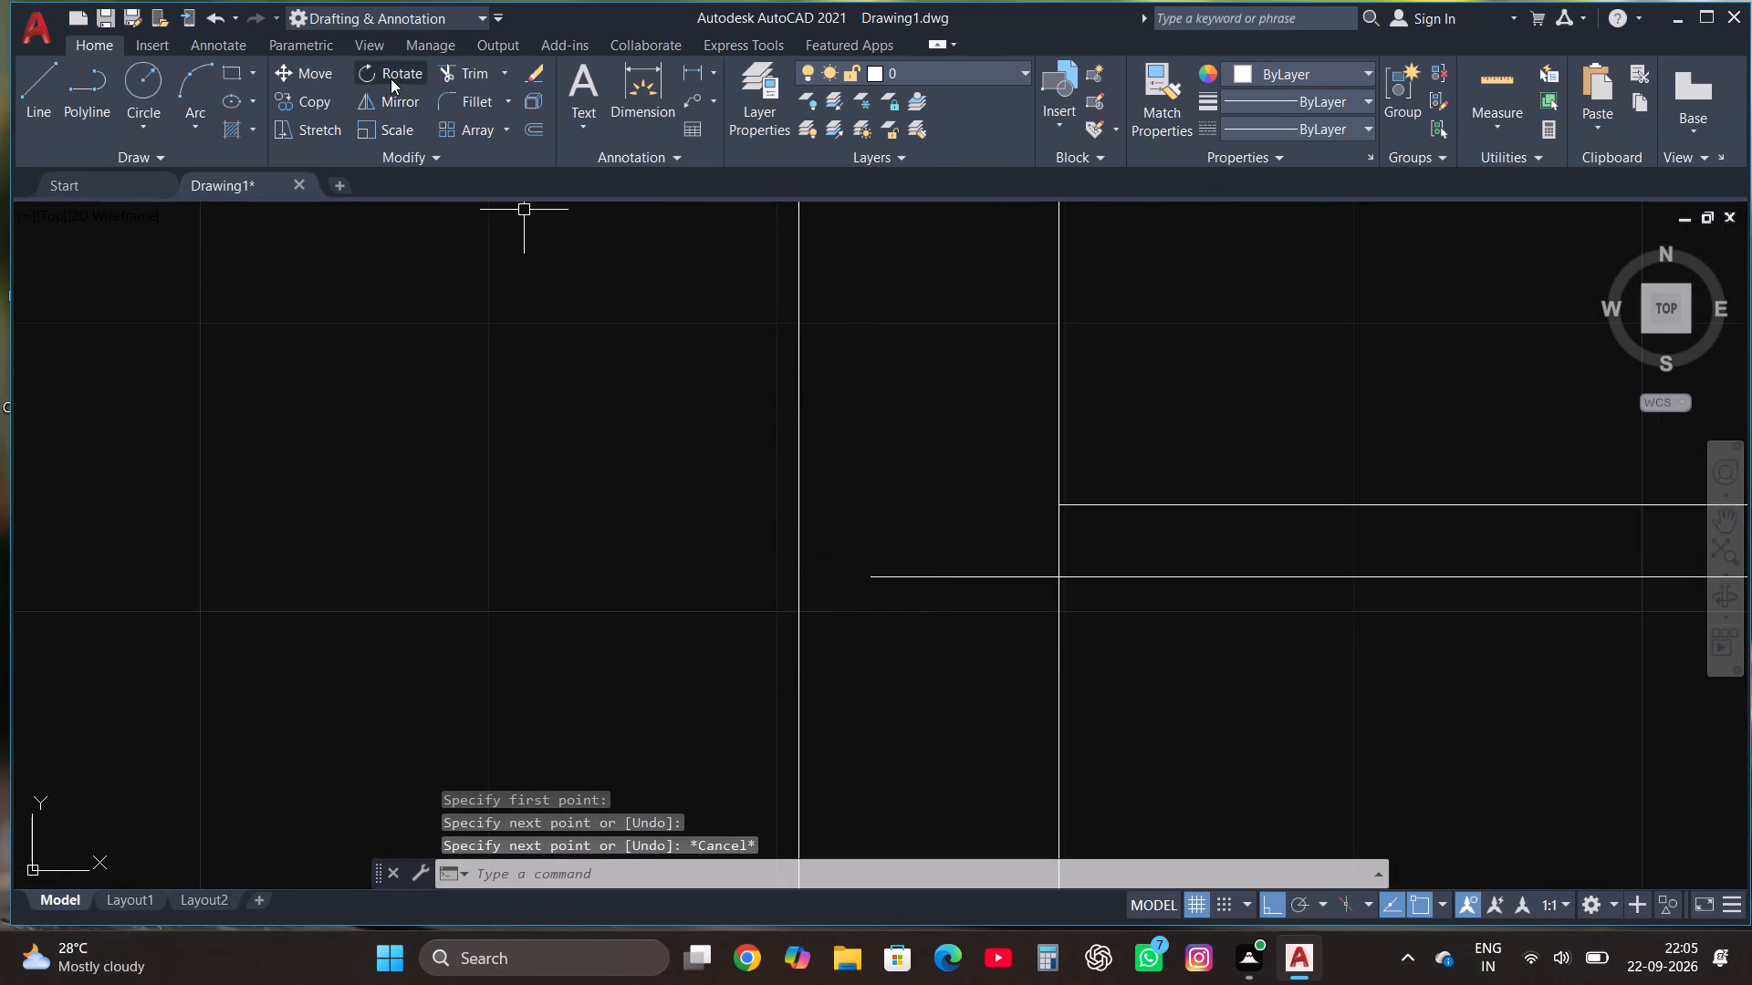
# Trim the part of the new horizontal line that runs into the left outer wall.
pyautogui.click(477, 62)
pyautogui.click(926, 555)
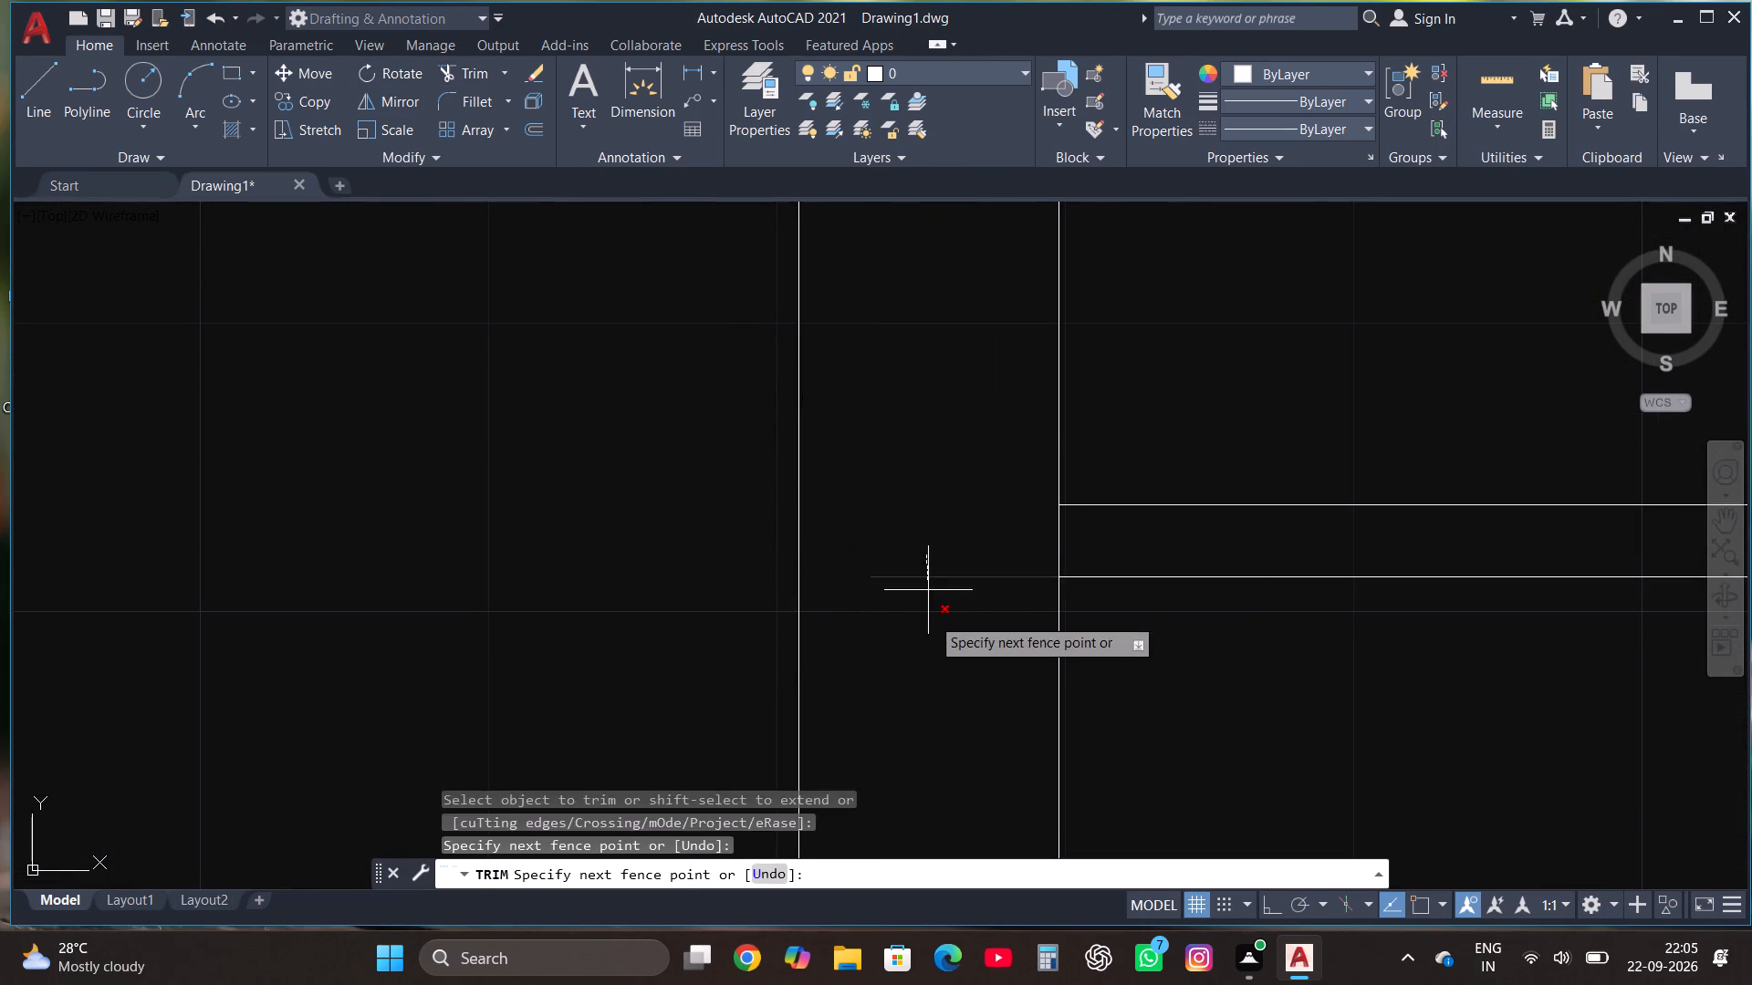
pyautogui.click(933, 621)
pyautogui.scroll(-3, 933, 621)
pyautogui.press('Escape')
# Erase the 9'7" horizontal line just above the new long horizontal line.
pyautogui.scroll(-1, 657, 597)
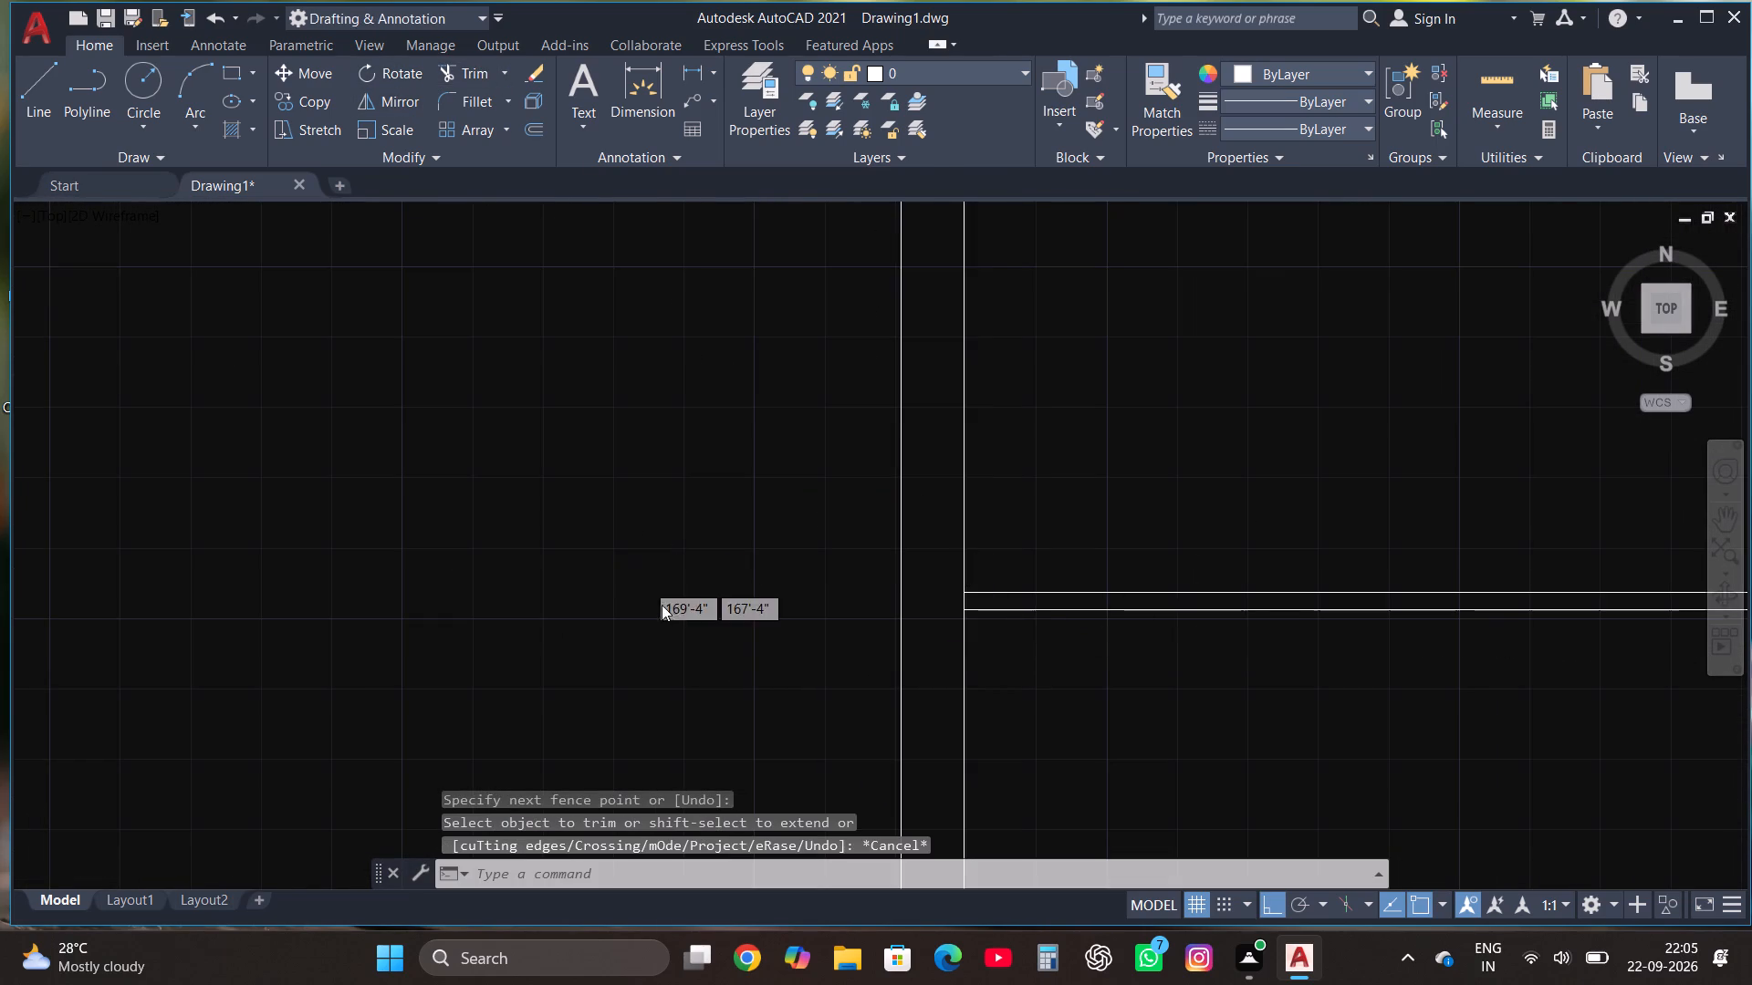
pyautogui.scroll(-4, 662, 605)
pyautogui.scroll(1, 839, 600)
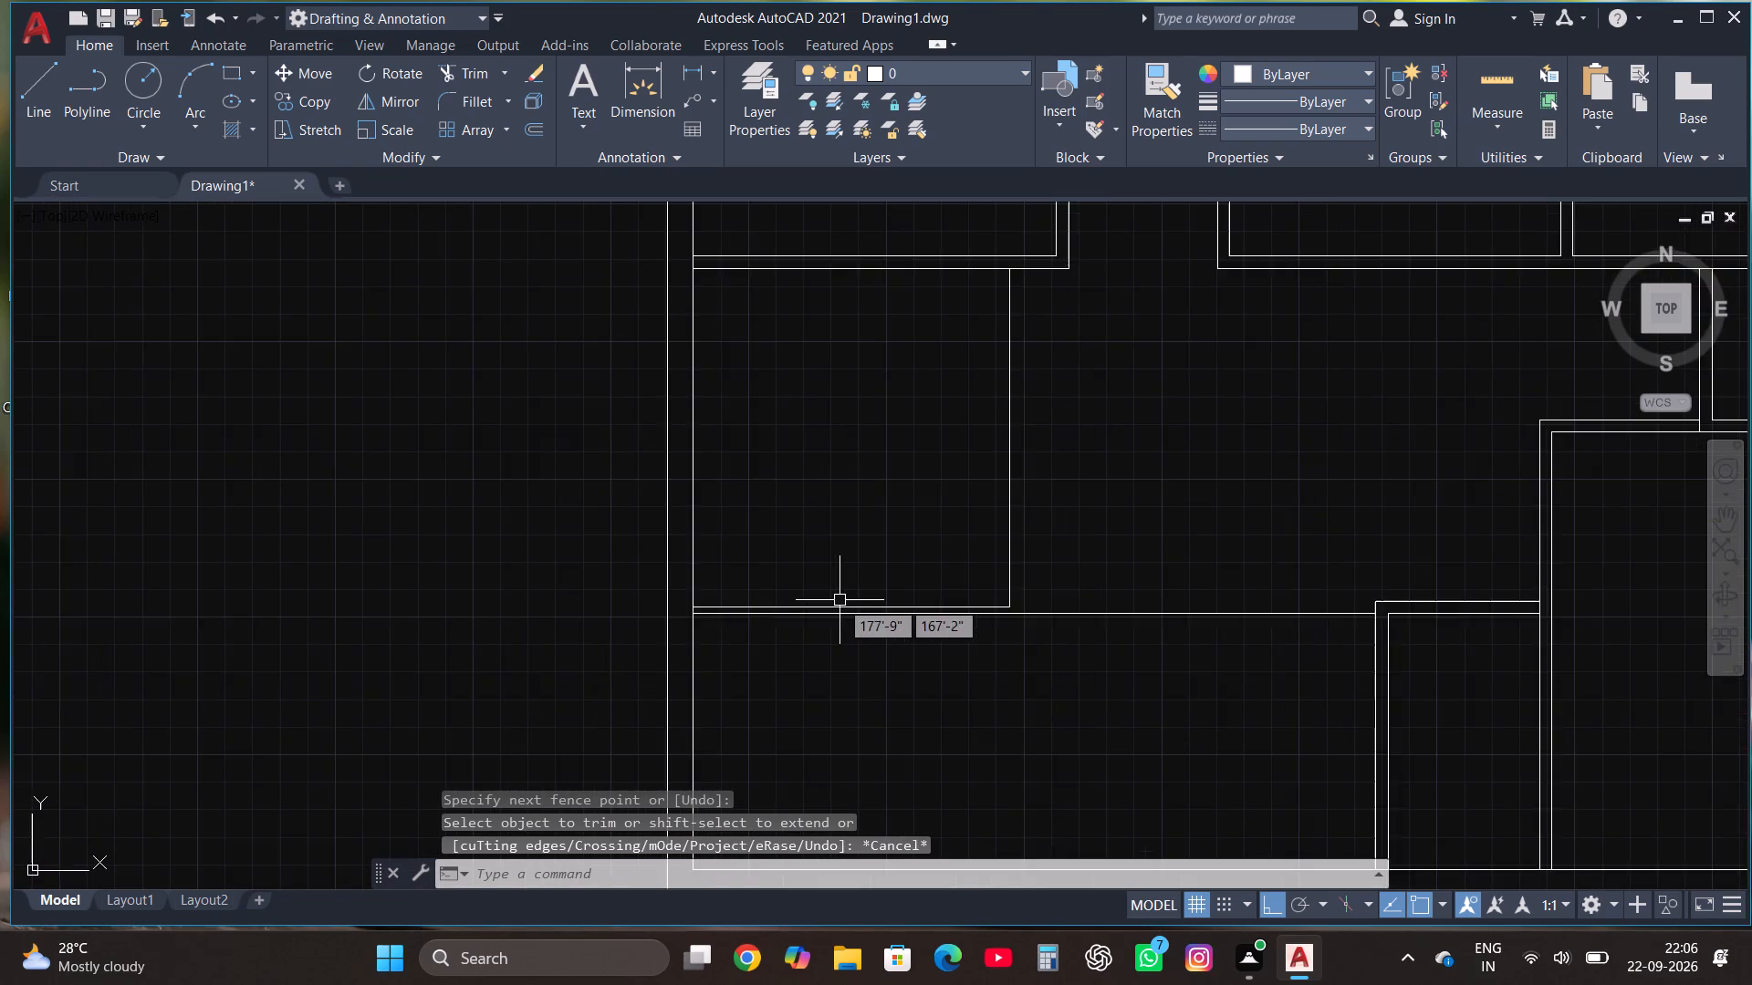
pyautogui.scroll(1, 839, 600)
pyautogui.scroll(-2, 839, 607)
pyautogui.scroll(2, 904, 611)
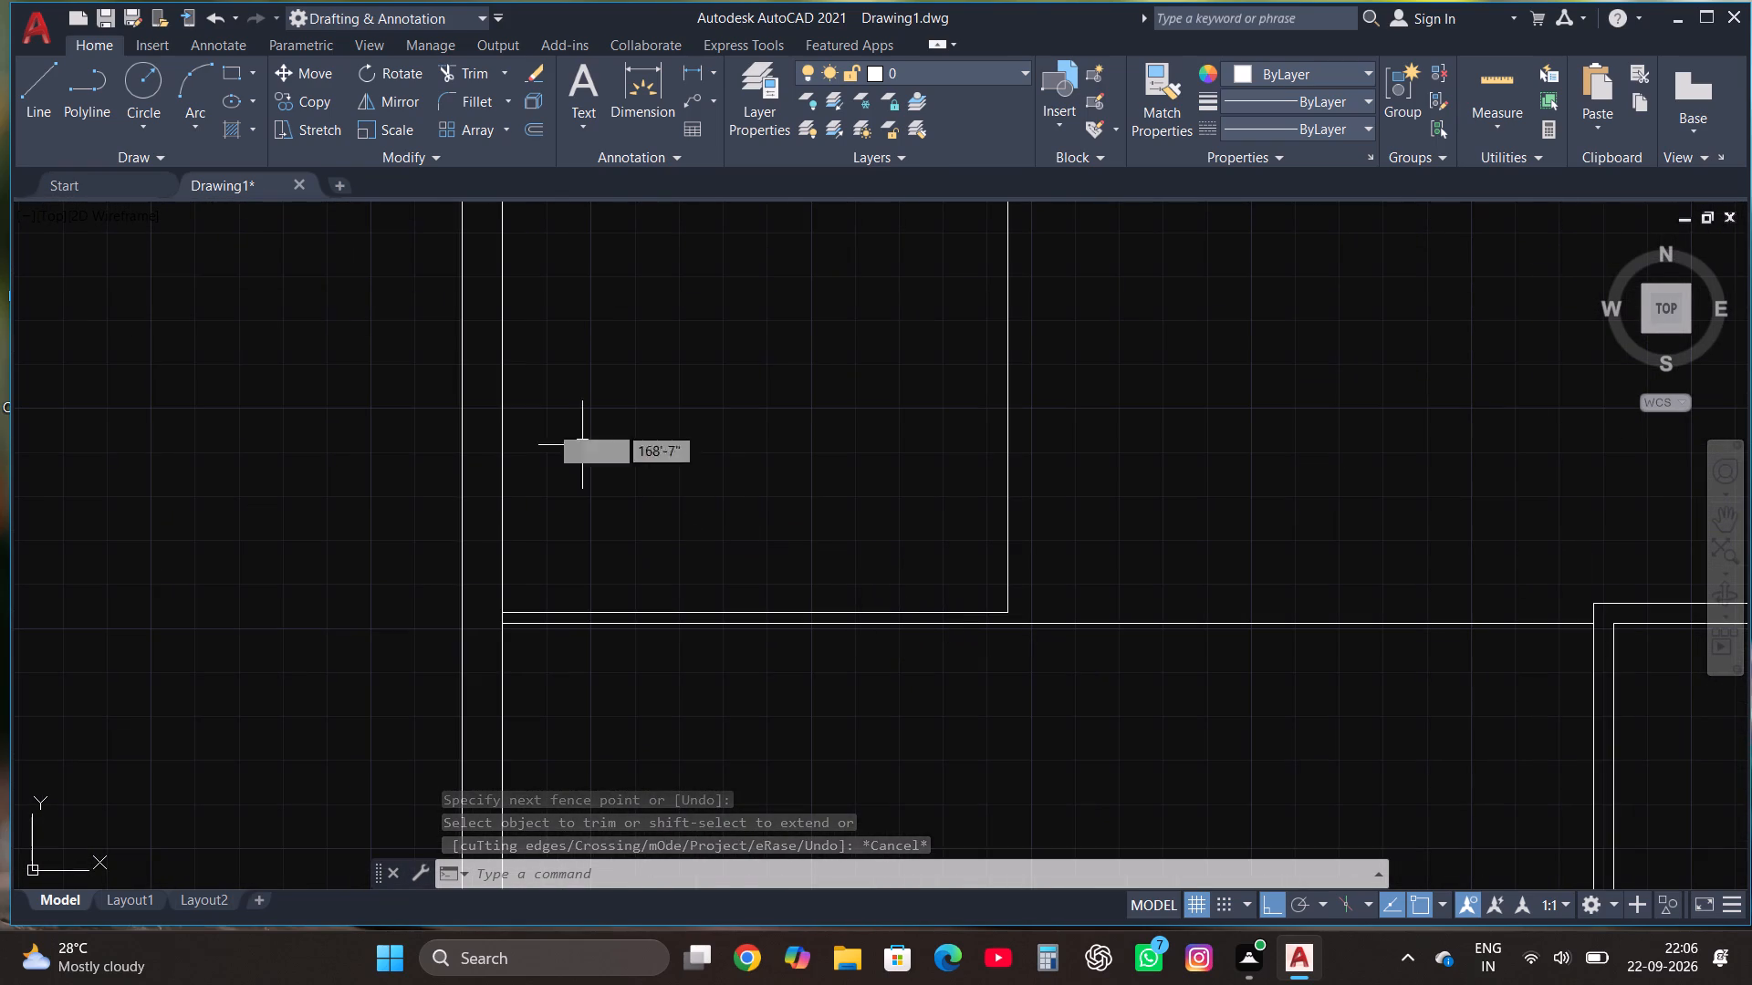
pyautogui.click(777, 616)
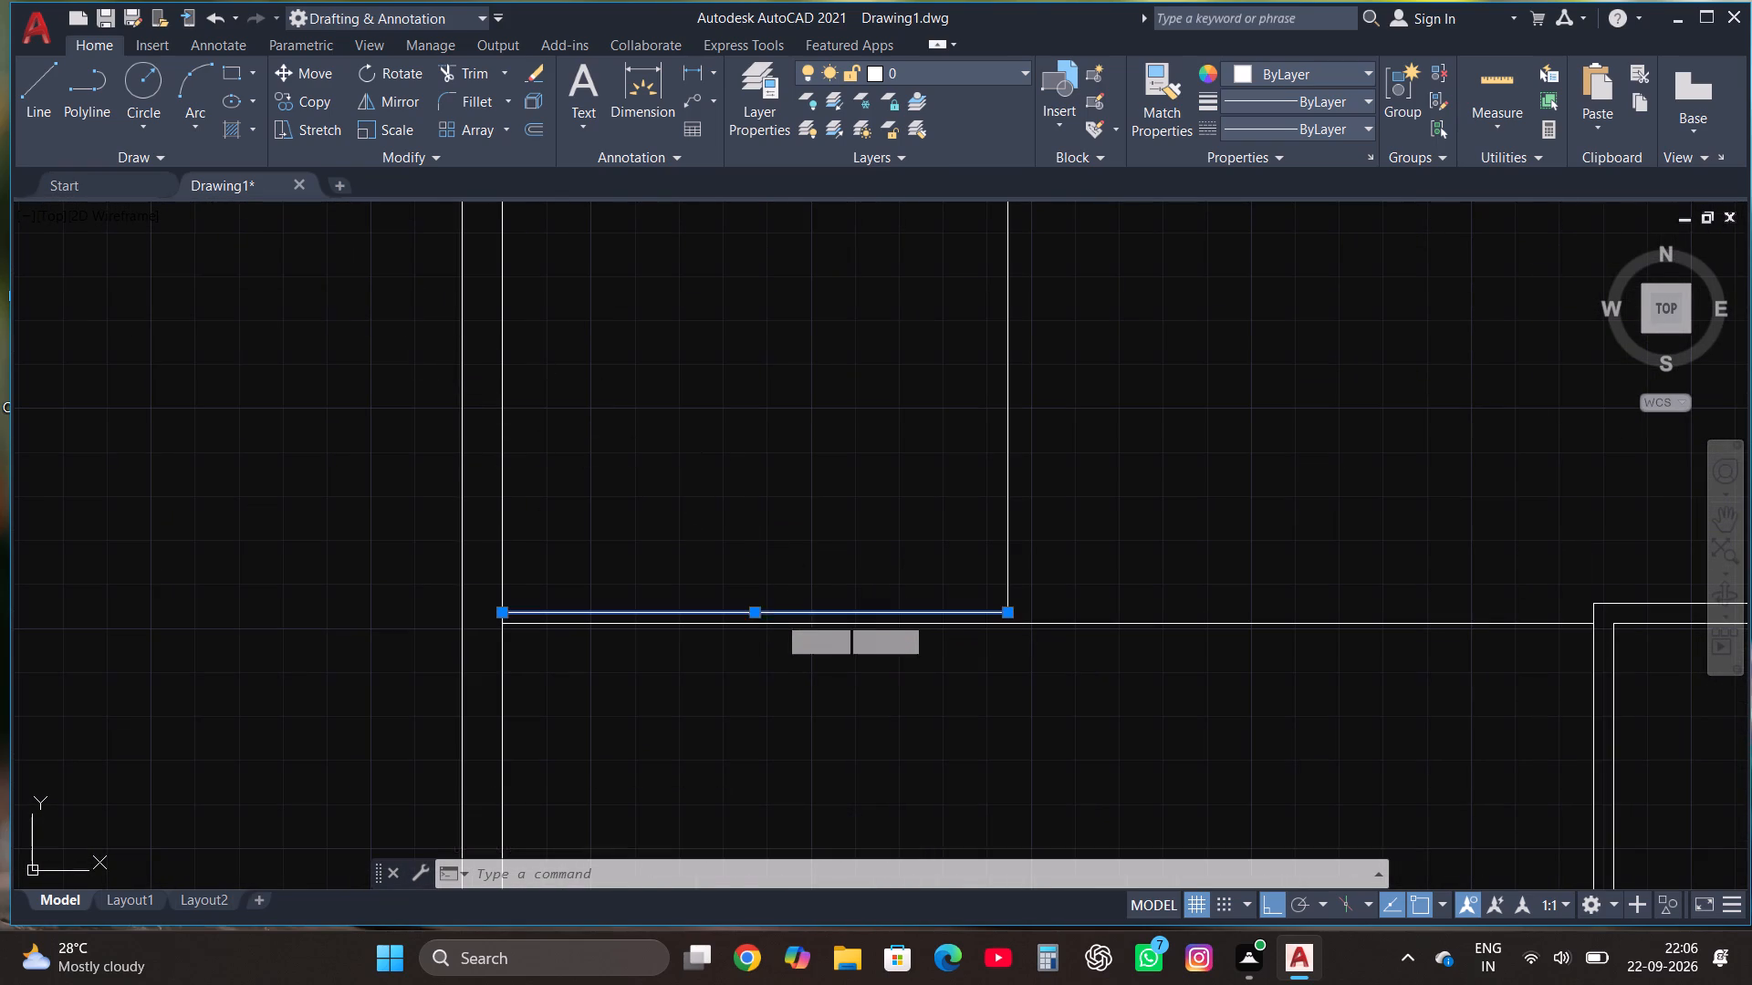
pyautogui.press('Delete')
# Draw a horizontal line about 20'11" long from the 4'7" room's outer top-left partition corner left into the left outer wall.
pyautogui.click(19, 96)
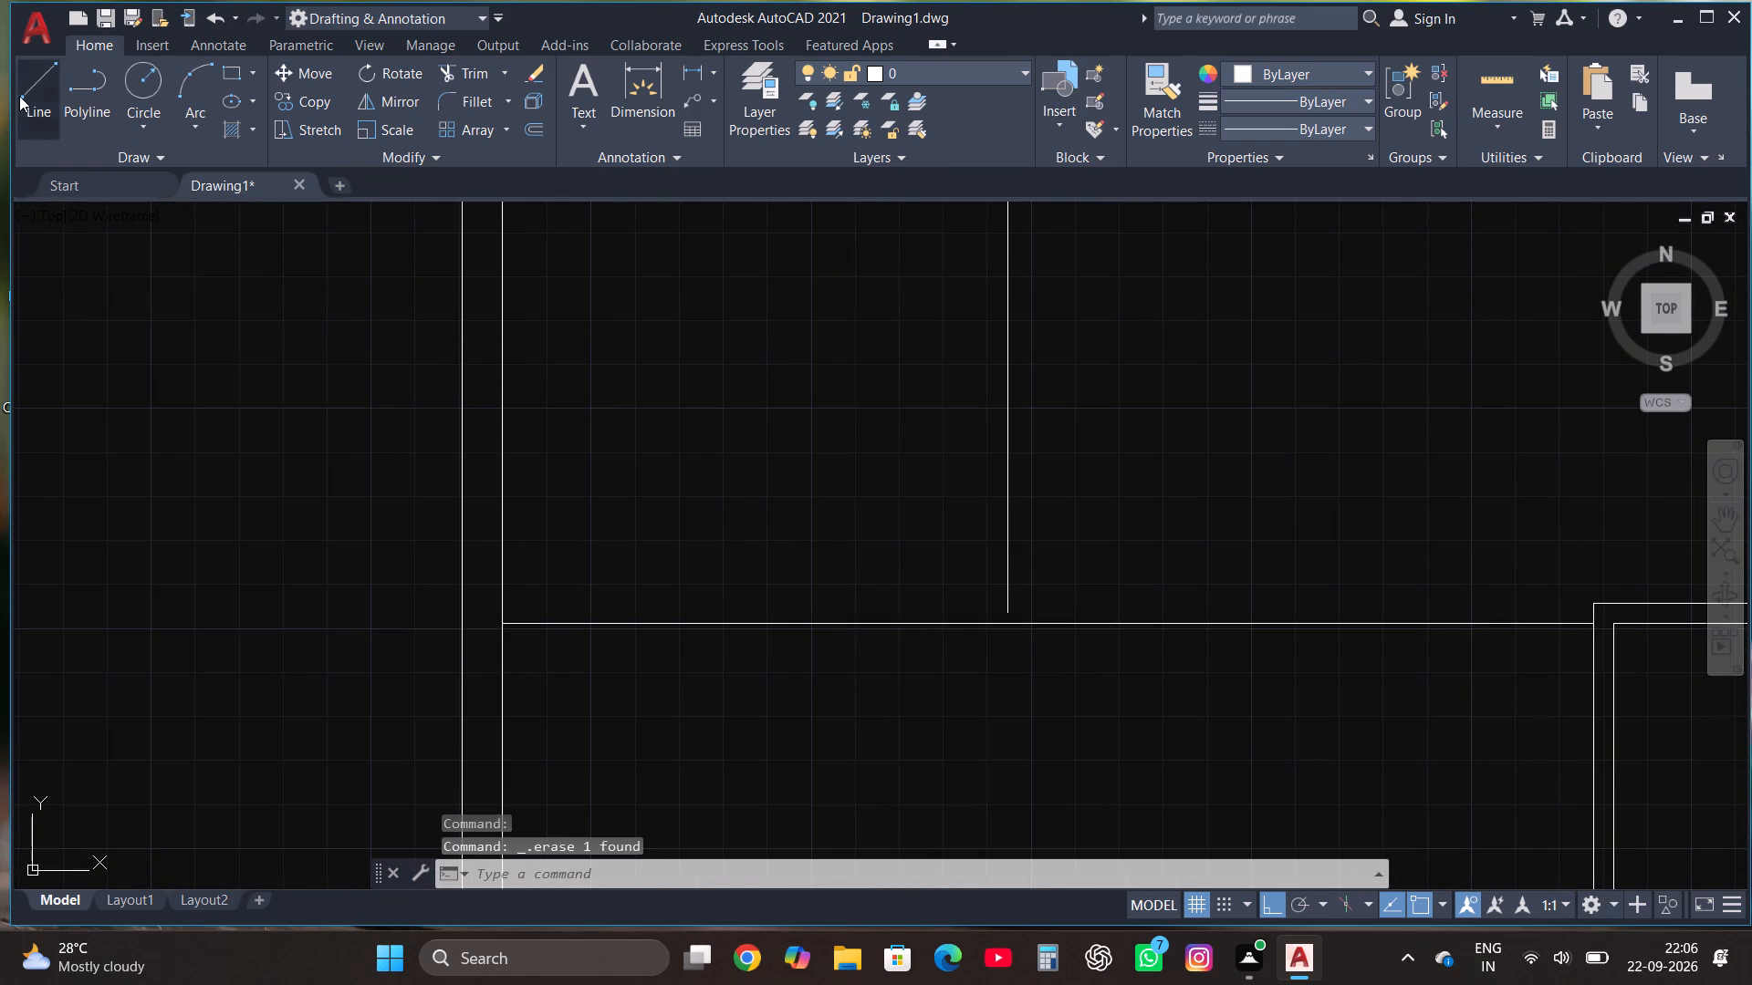
pyautogui.scroll(-3, 297, 556)
pyautogui.scroll(3, 820, 584)
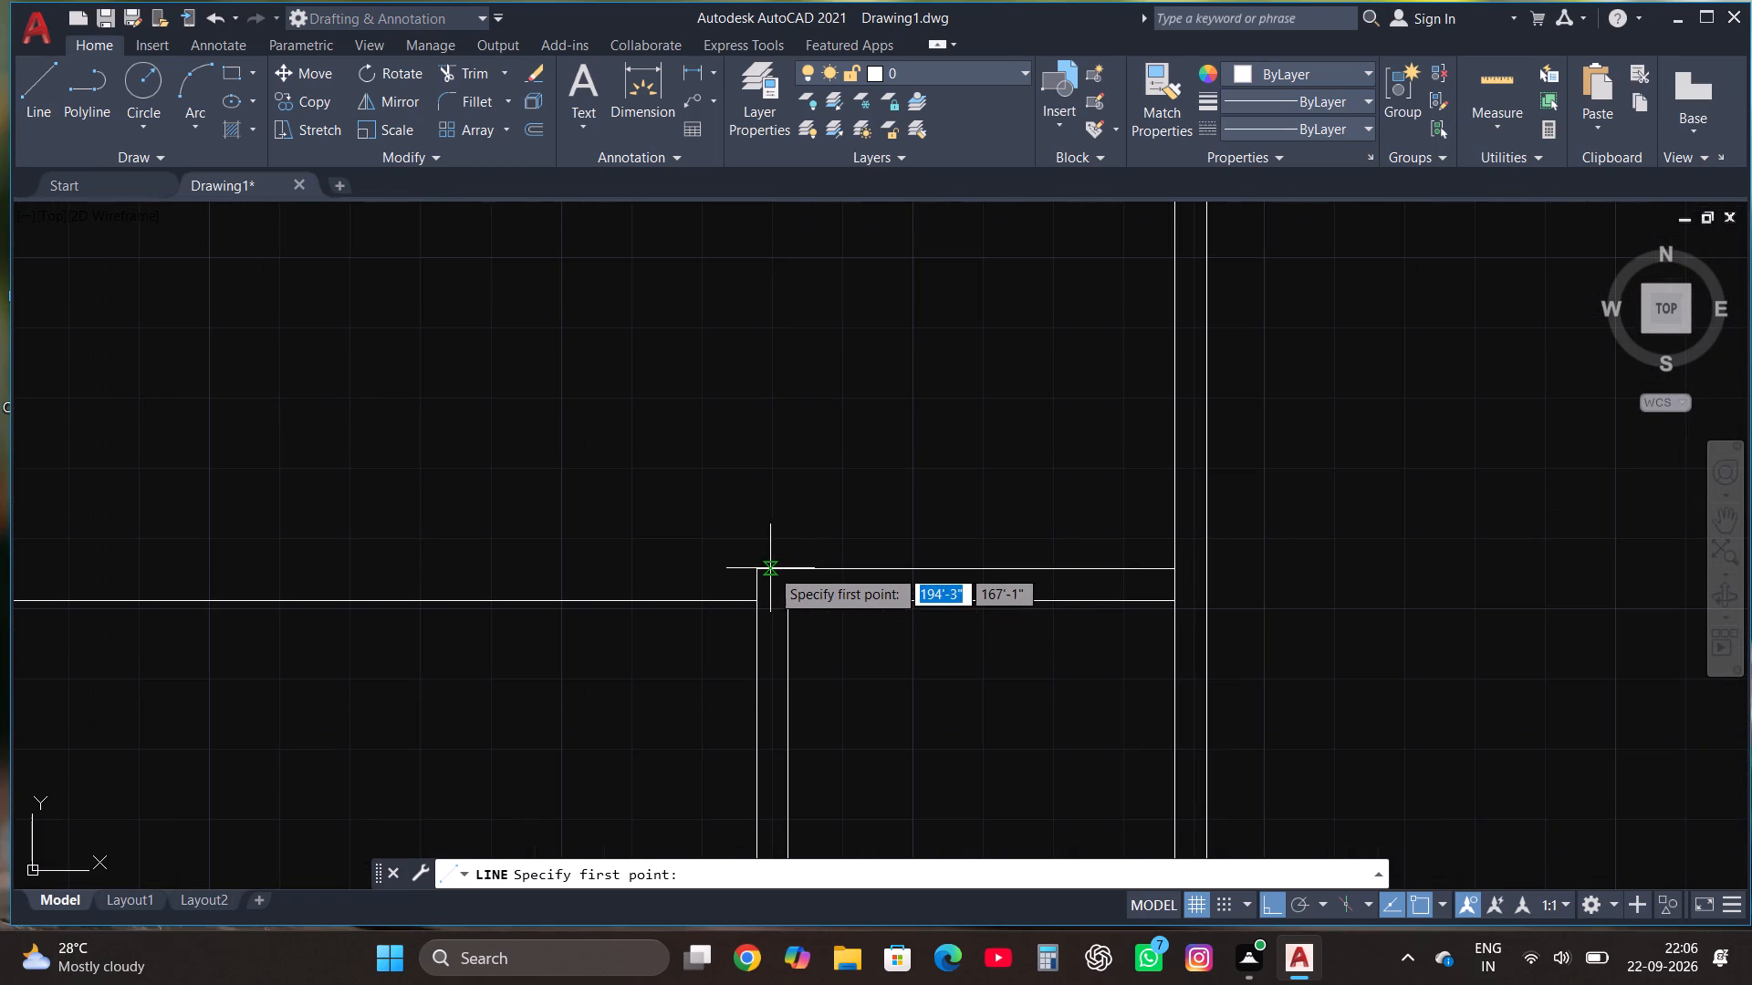
pyautogui.click(761, 568)
pyautogui.scroll(-4, 691, 569)
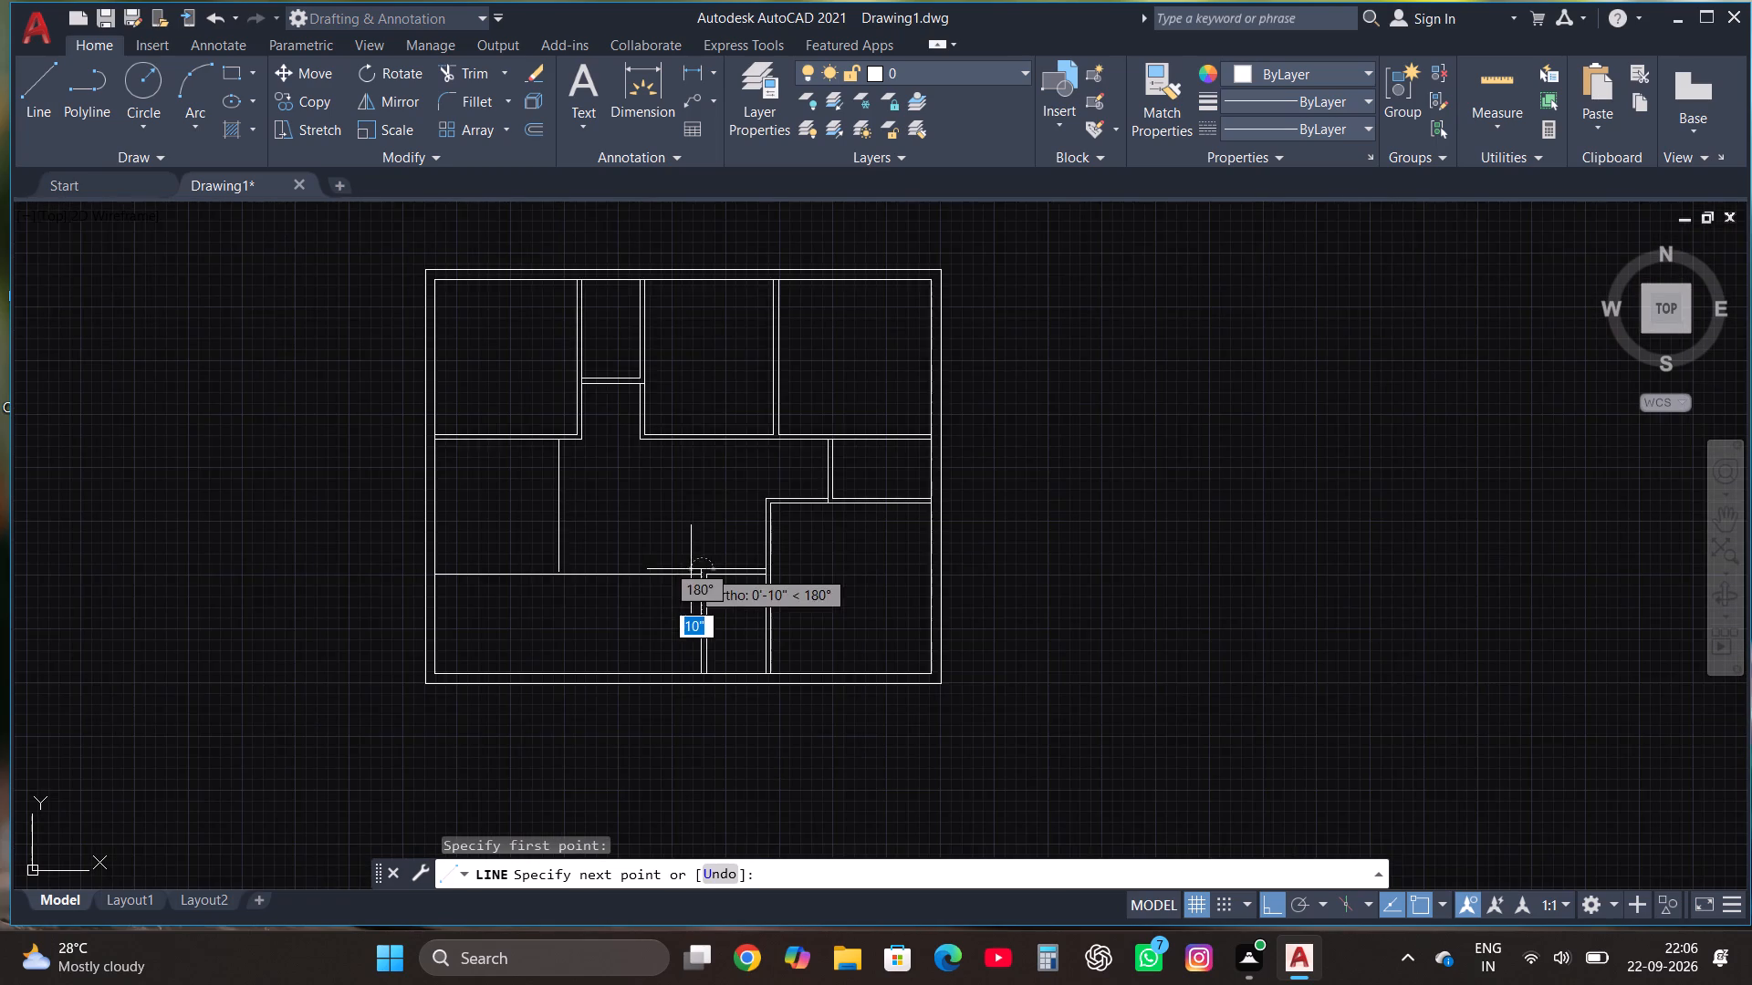
pyautogui.scroll(4, 474, 569)
pyautogui.click(293, 565)
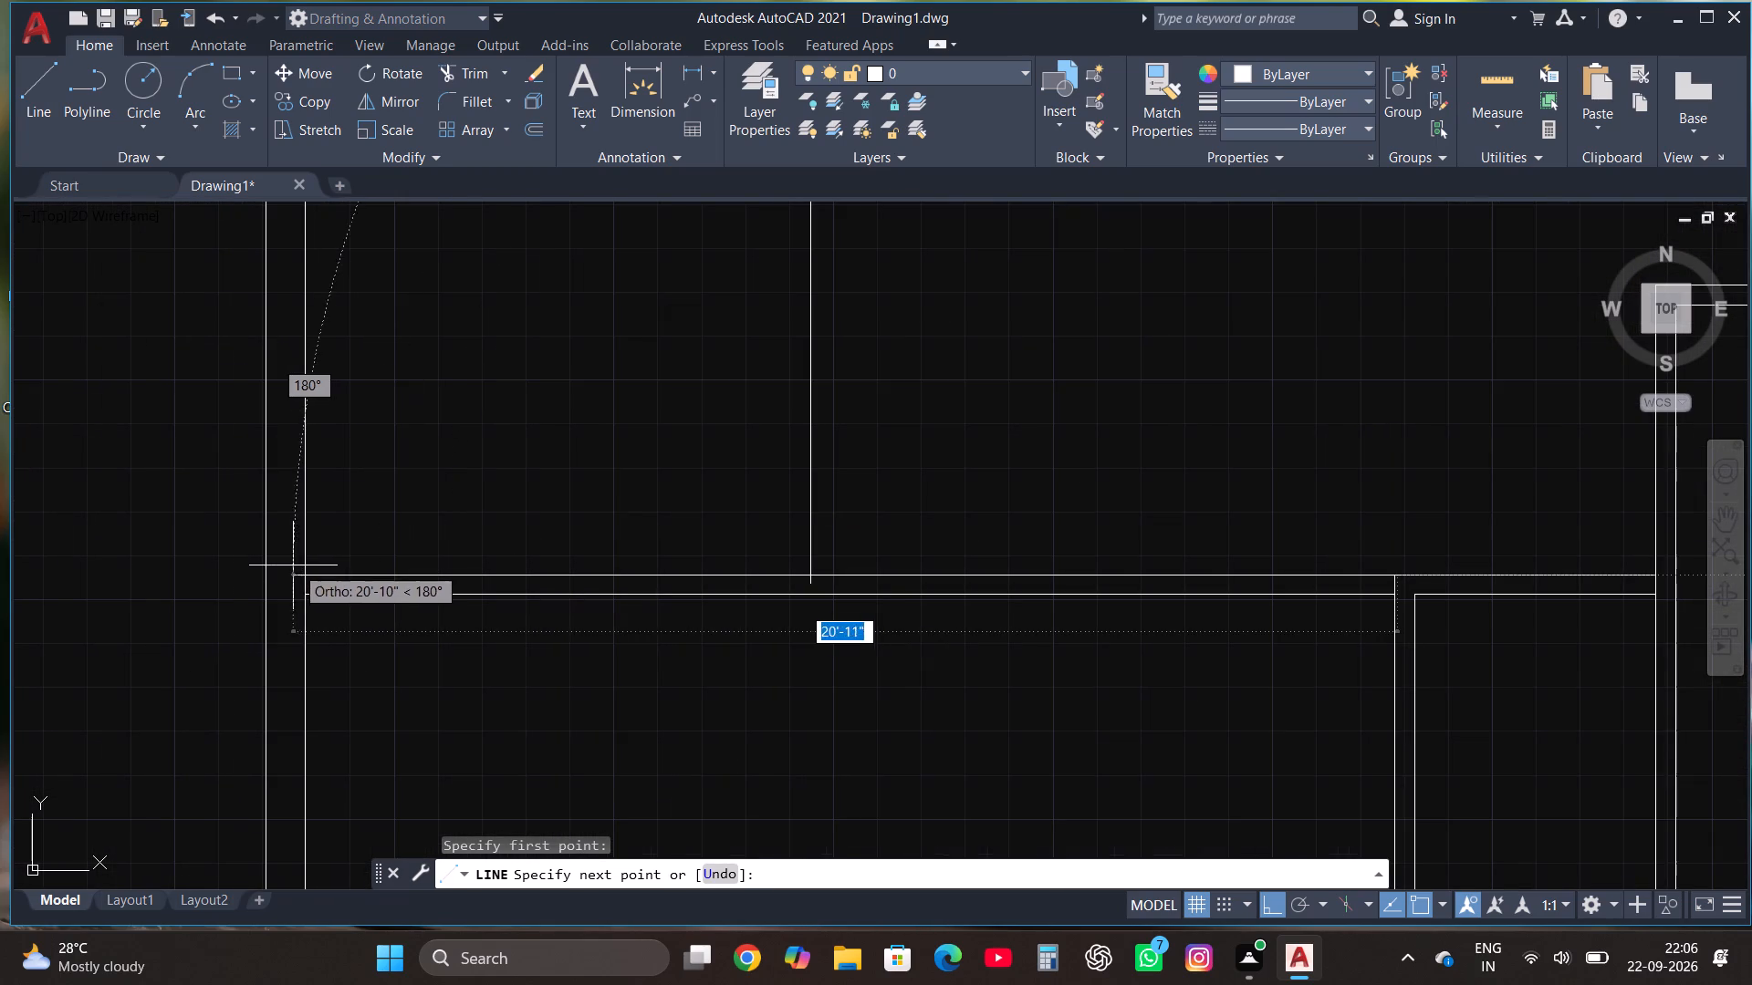
# Trim the new line's overrun into the left outer wall and the end of the 10'3" vertical line extending below the new line.
pyautogui.click(458, 83)
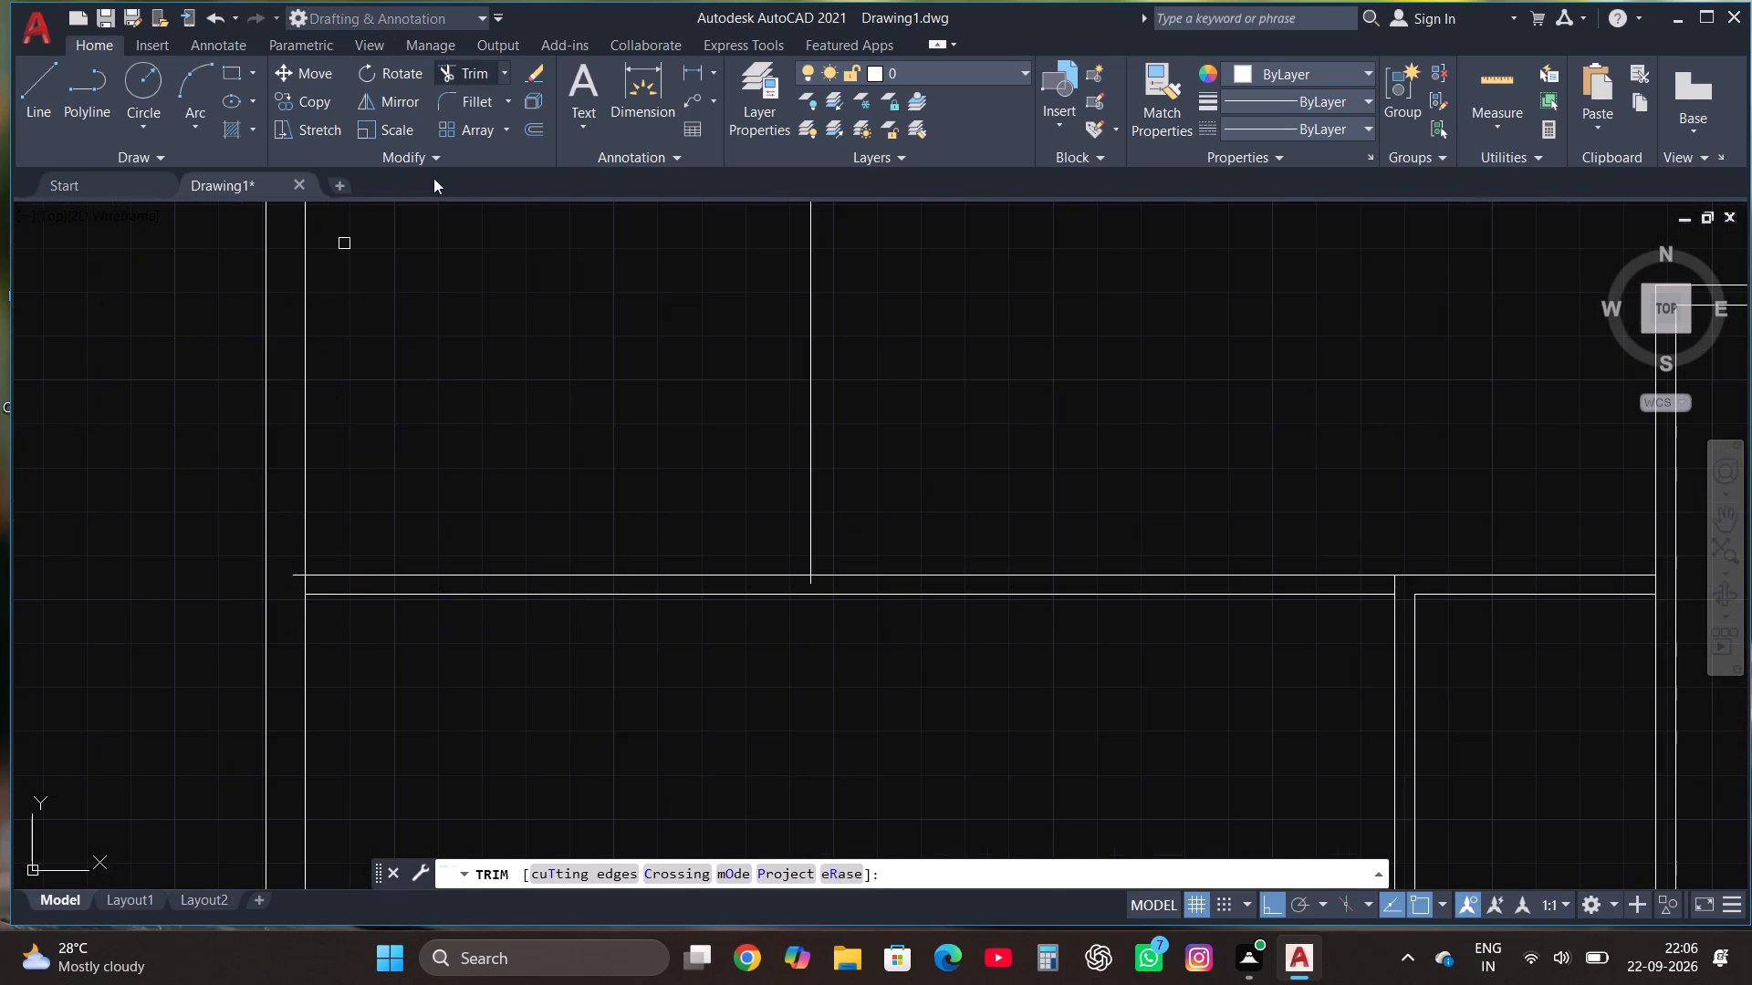
pyautogui.click(296, 574)
pyautogui.scroll(-1, 406, 659)
pyautogui.scroll(2, 645, 630)
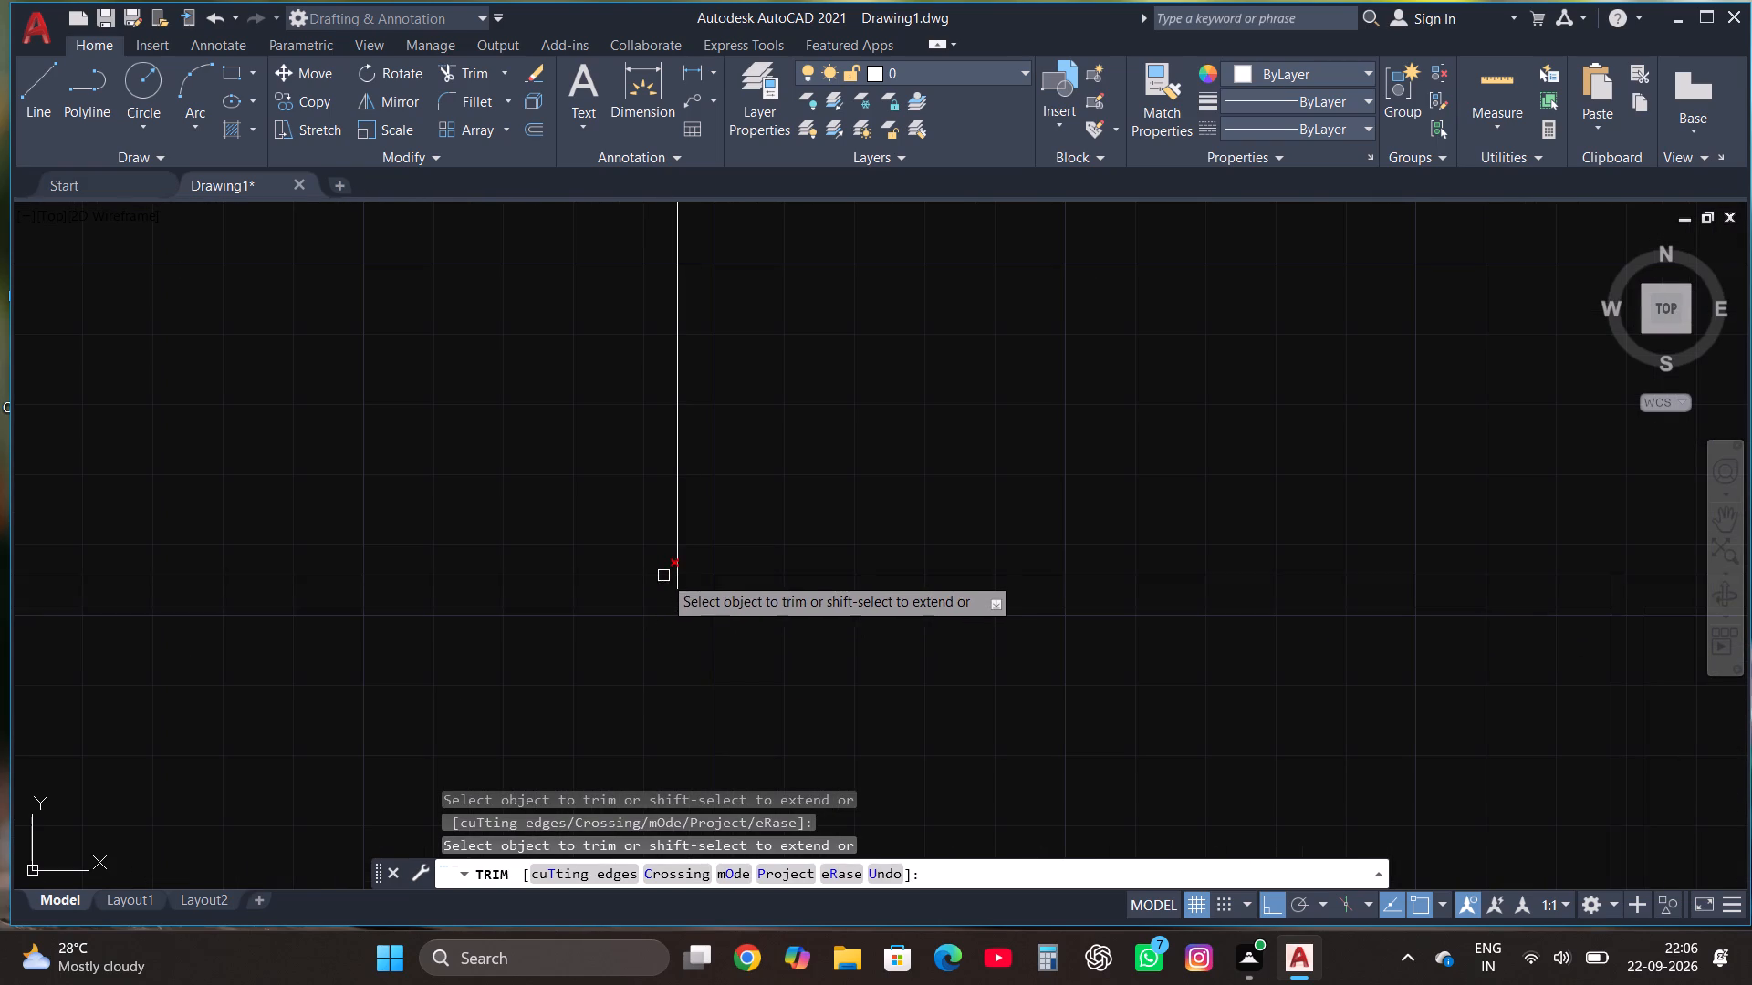
pyautogui.click(679, 586)
pyautogui.press('Escape')
# Copy the middle-left room's 10'3" vertical line 4.5" to the right to form its partition.
pyautogui.scroll(-3, 745, 671)
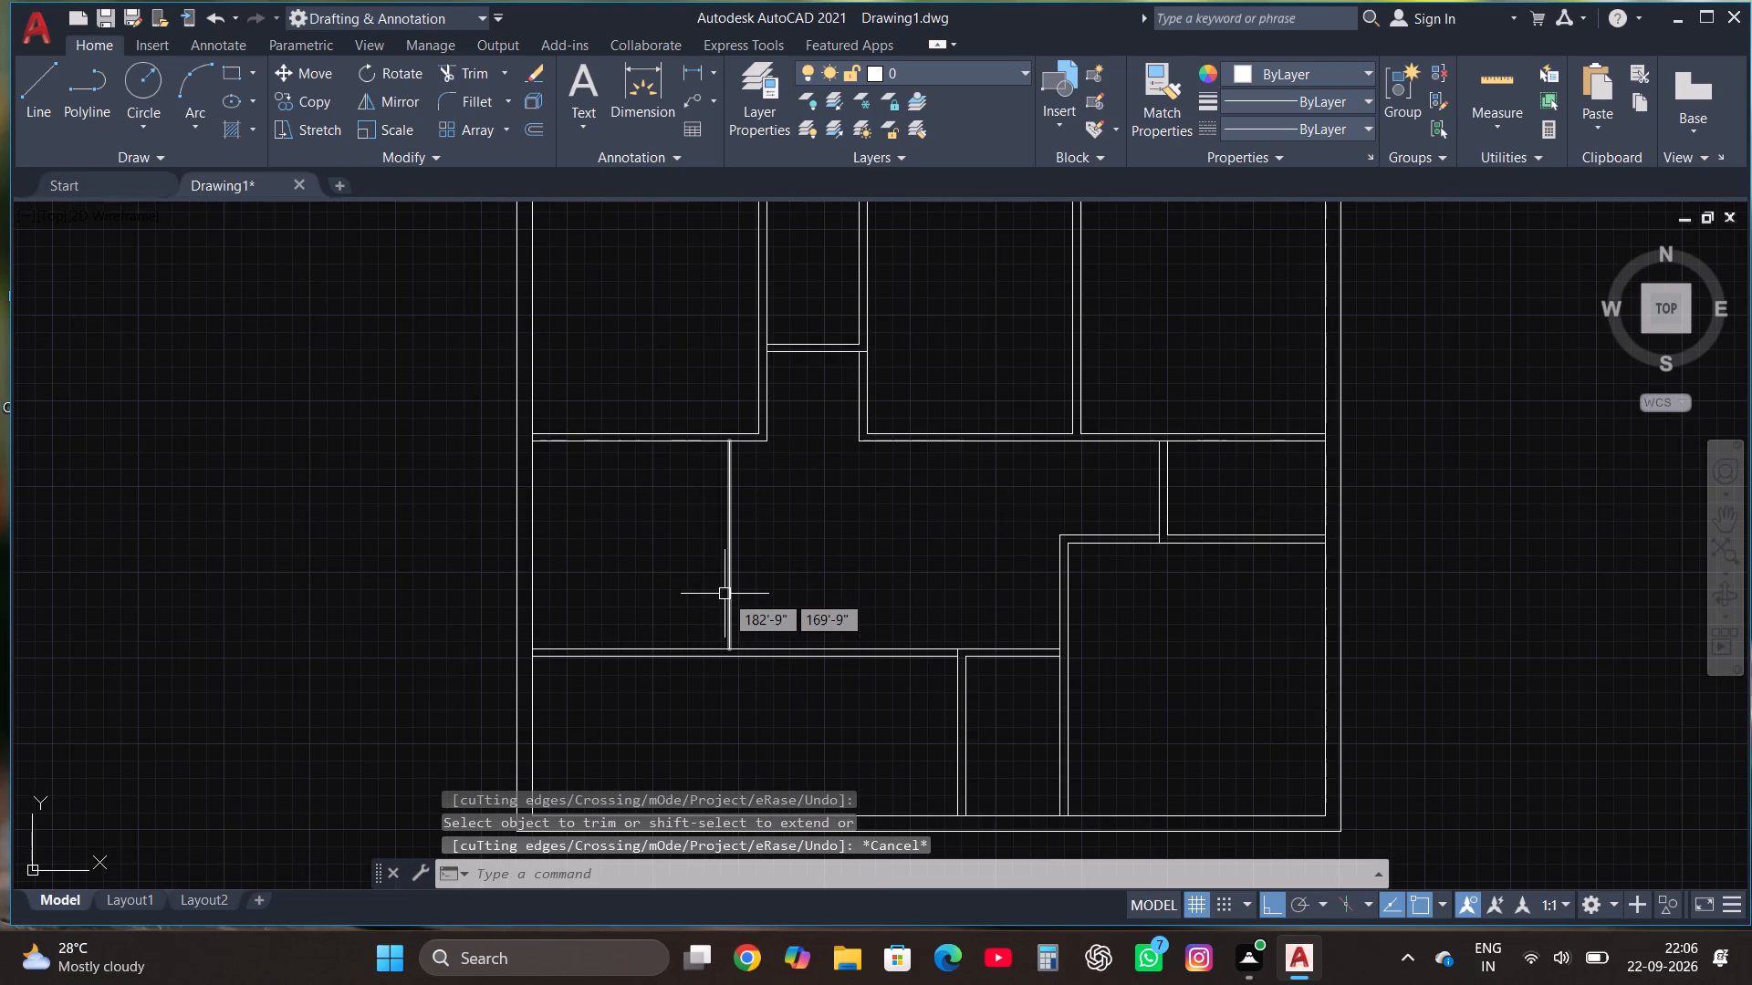
pyautogui.click(727, 592)
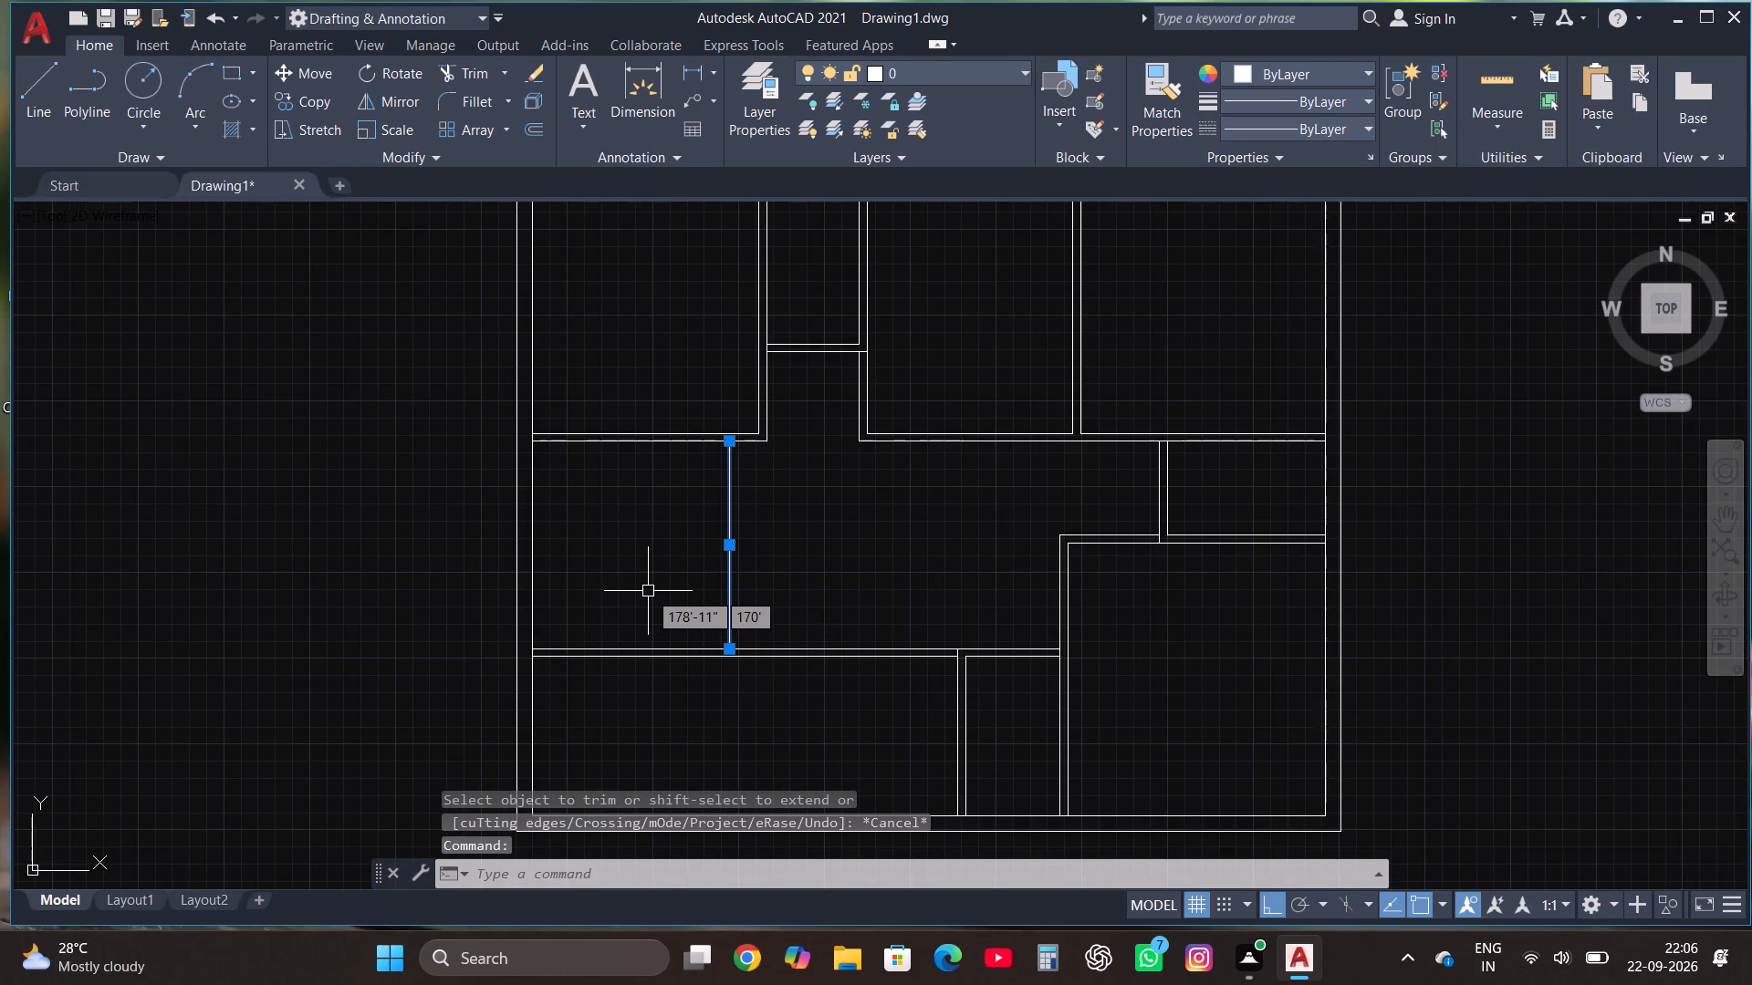
pyautogui.click(314, 104)
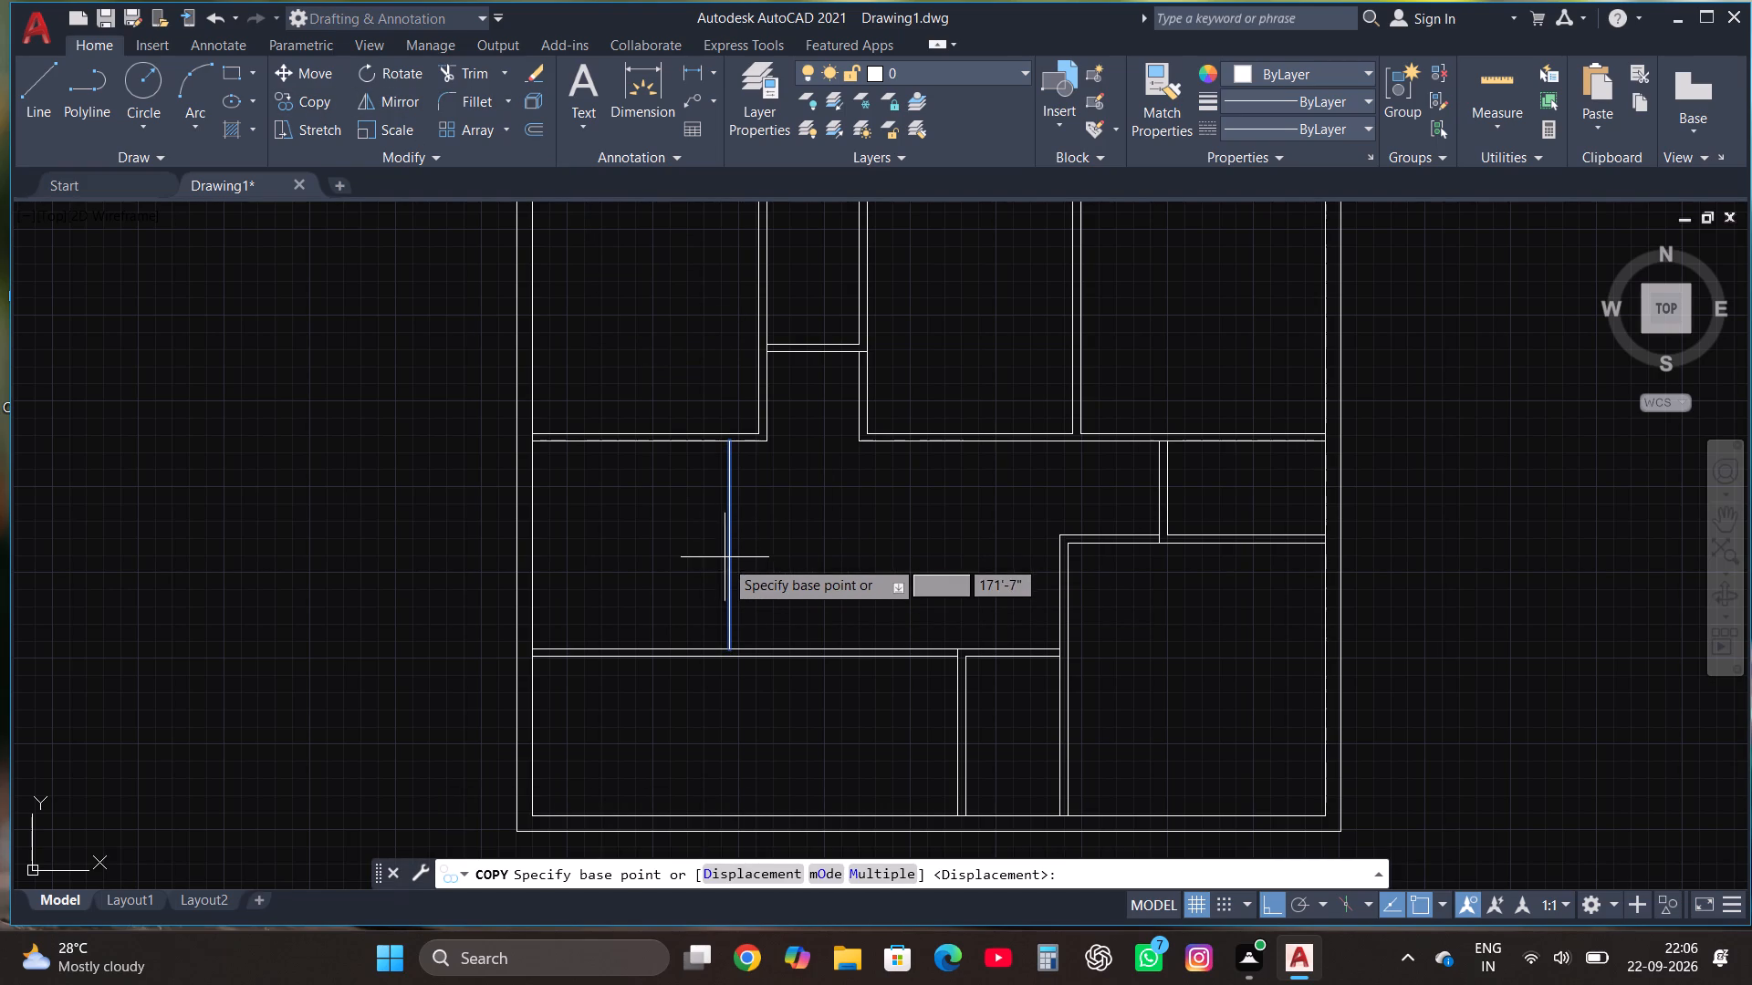
pyautogui.click(732, 562)
pyautogui.write('4.5"')
pyautogui.press('Return')
pyautogui.press('Escape')
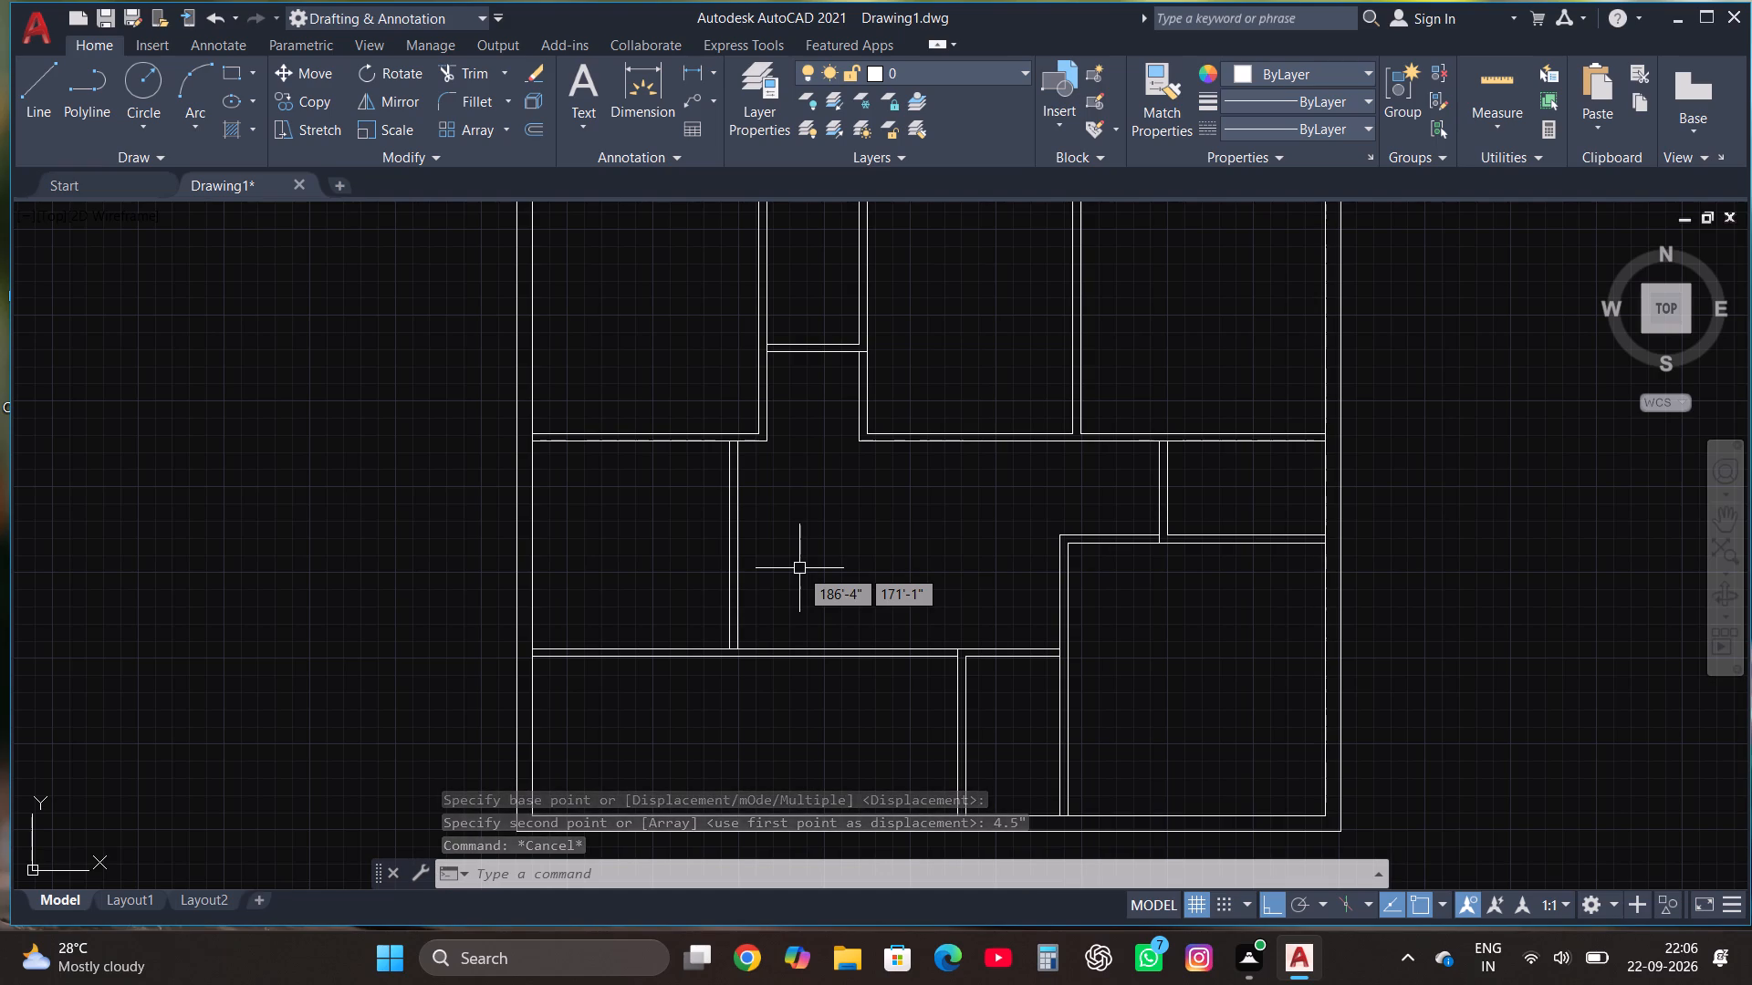
# Start a new line for the floor plan.
pyautogui.scroll(1, 799, 568)
pyautogui.scroll(-2, 799, 568)
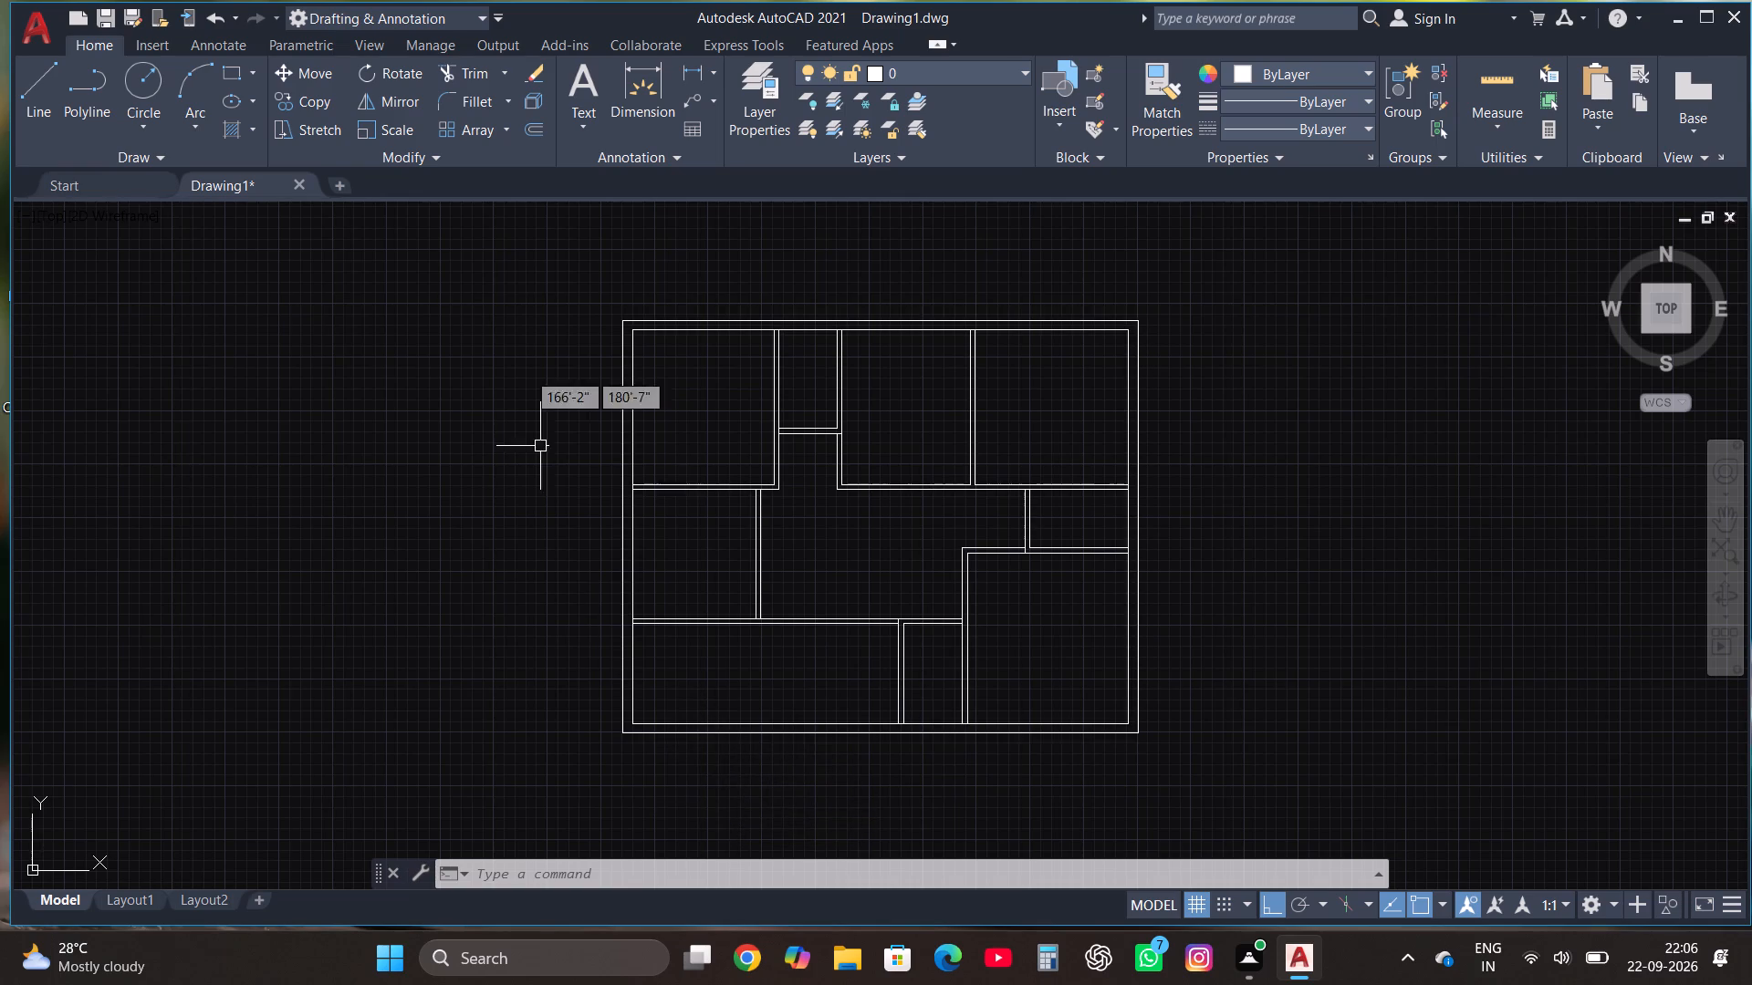
pyautogui.click(46, 82)
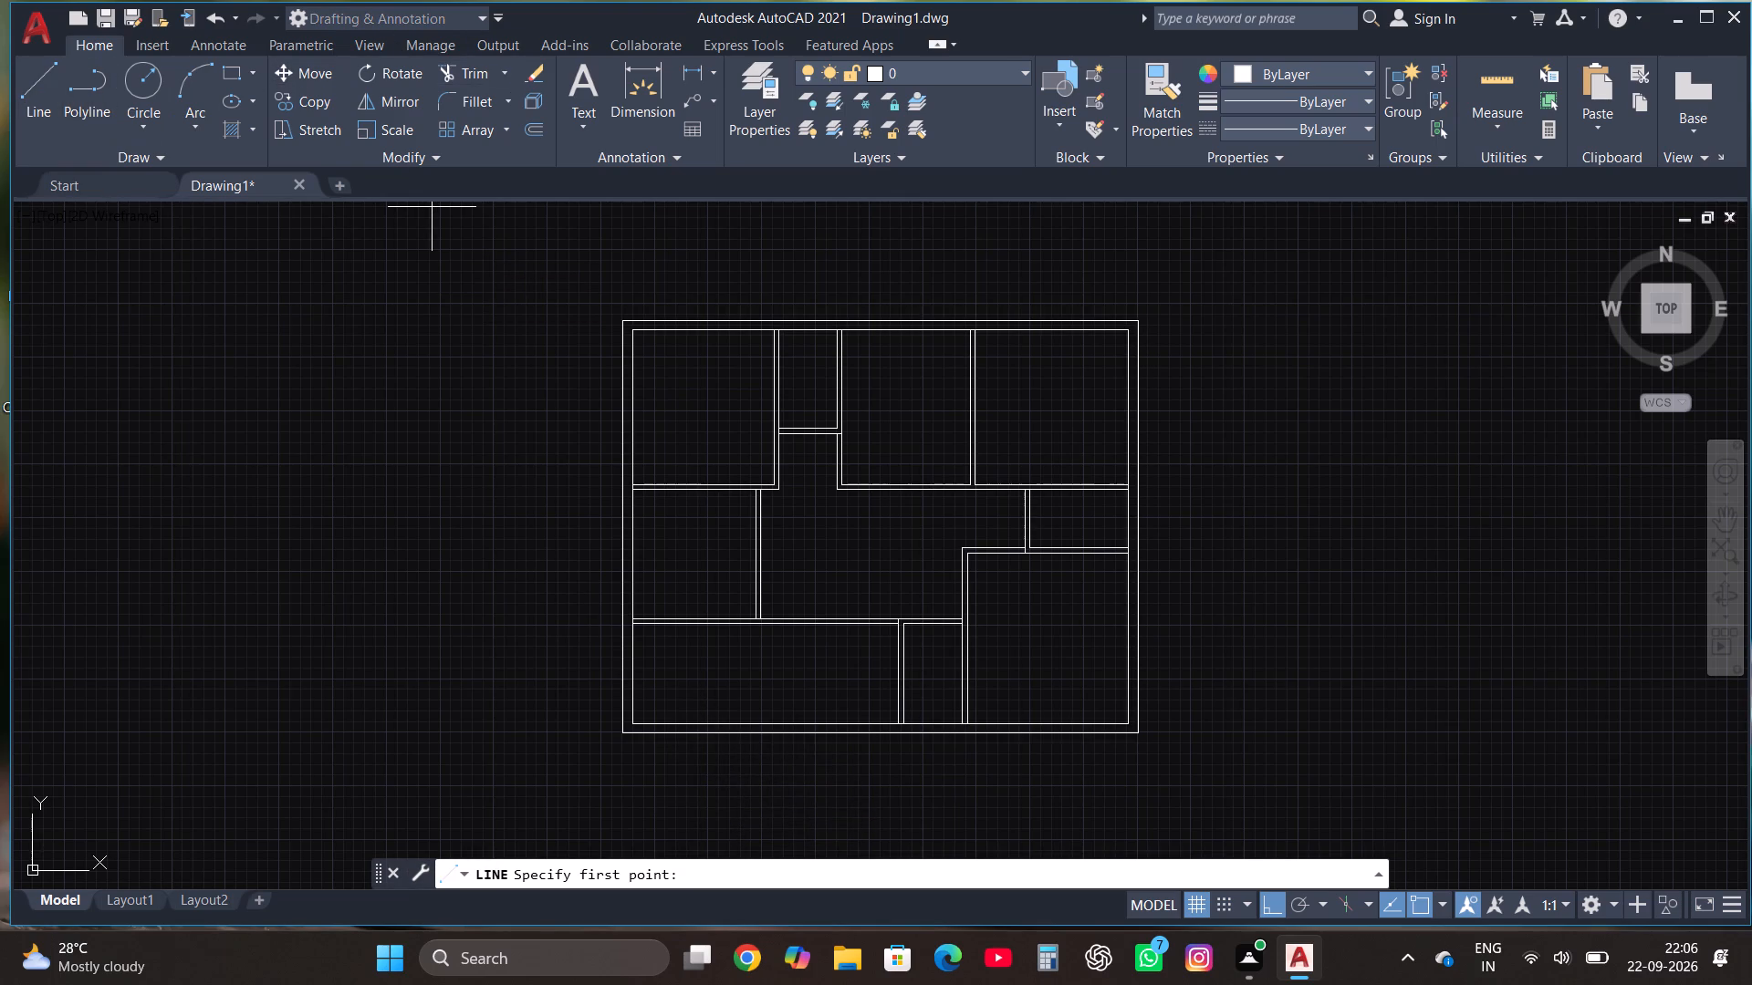
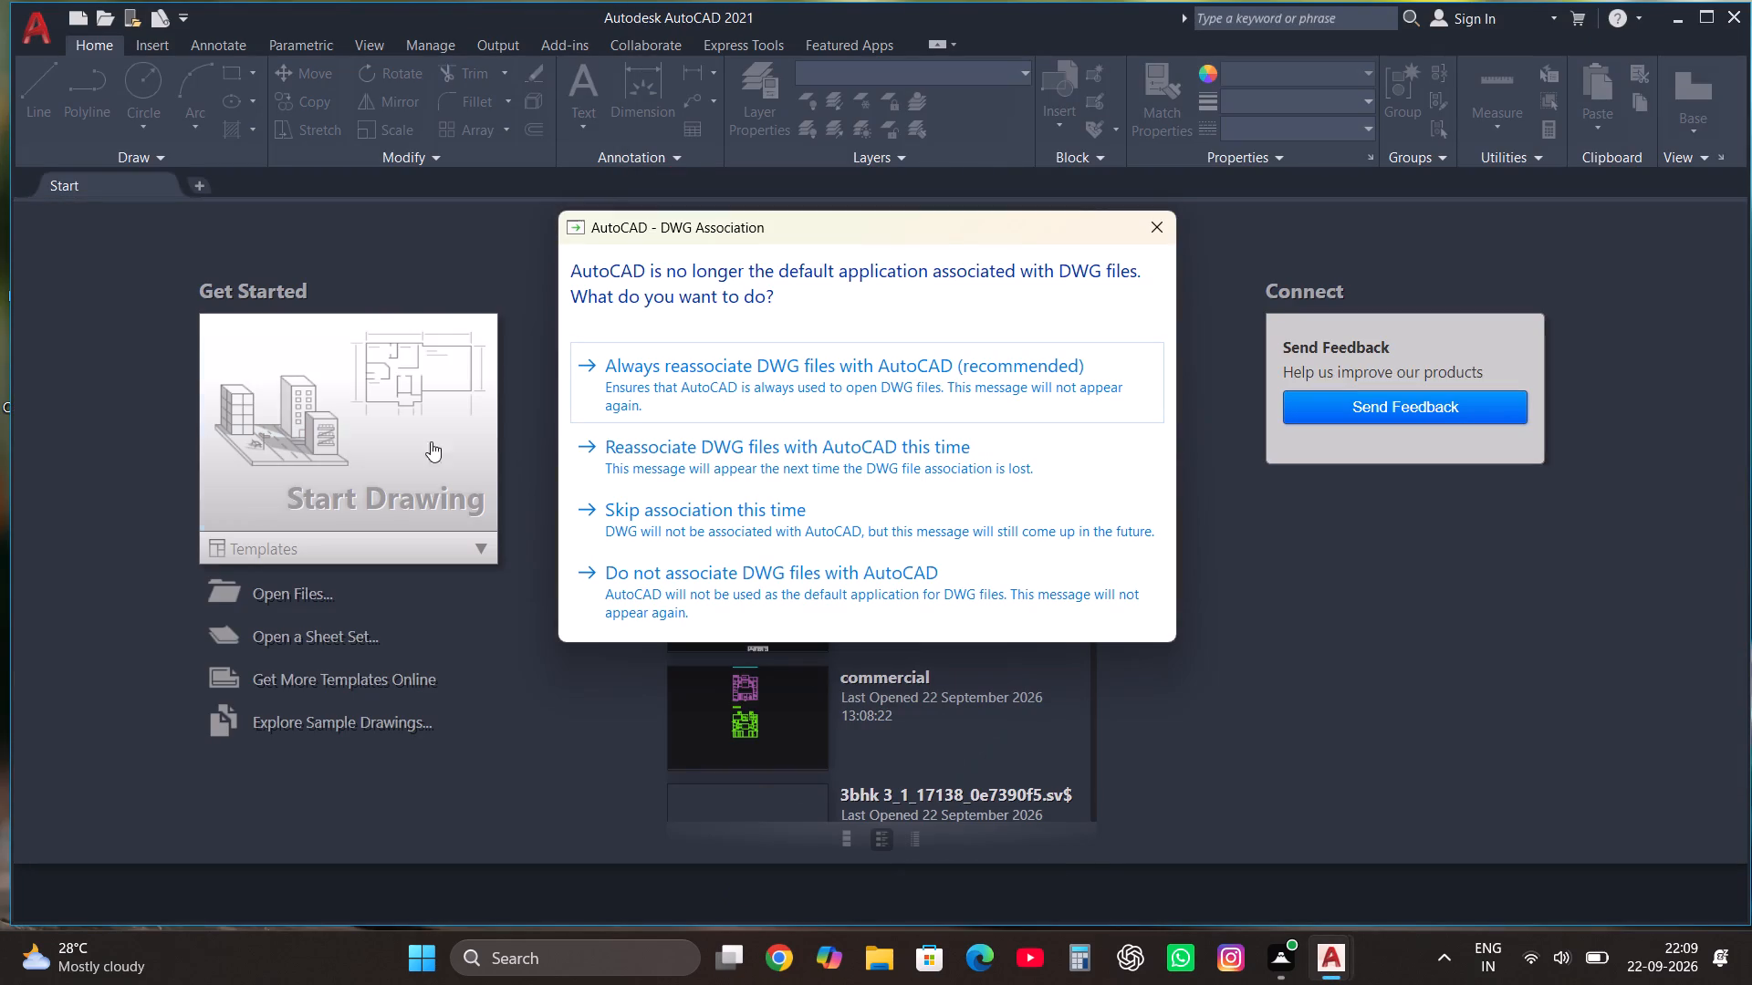
# Dismiss the DWG file association prompt without choosing an association option.
pyautogui.click(1163, 231)
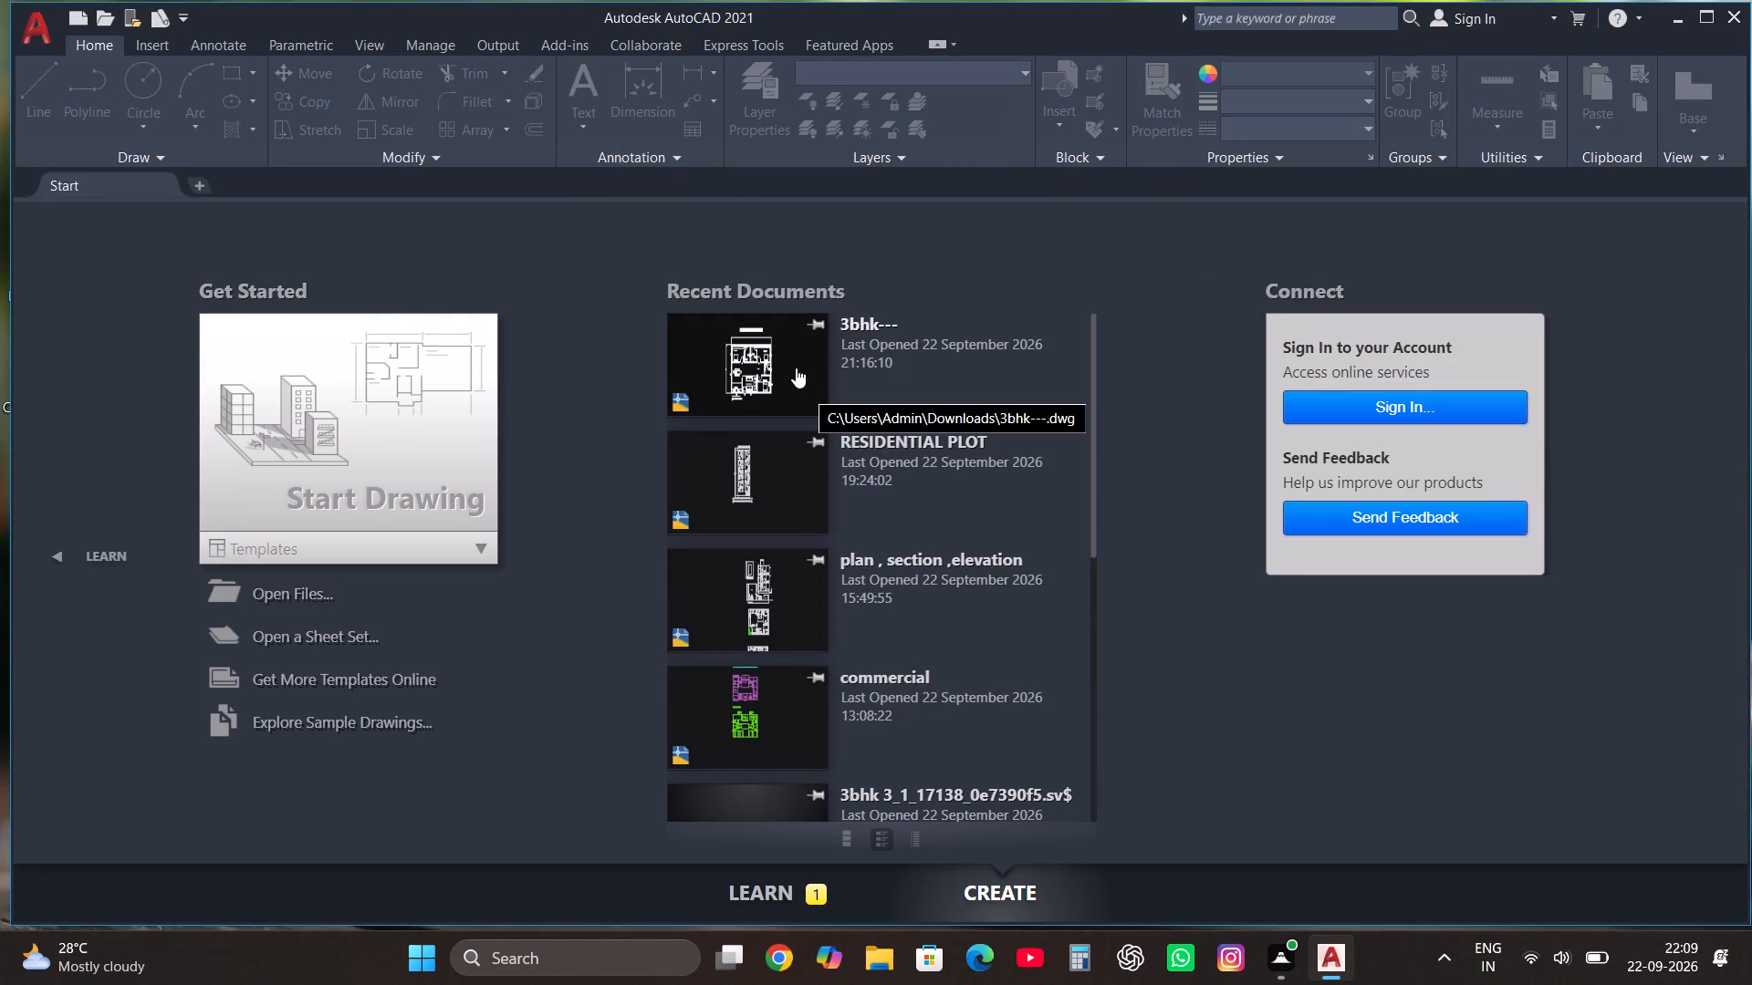
pyautogui.scroll(2, 796, 363)
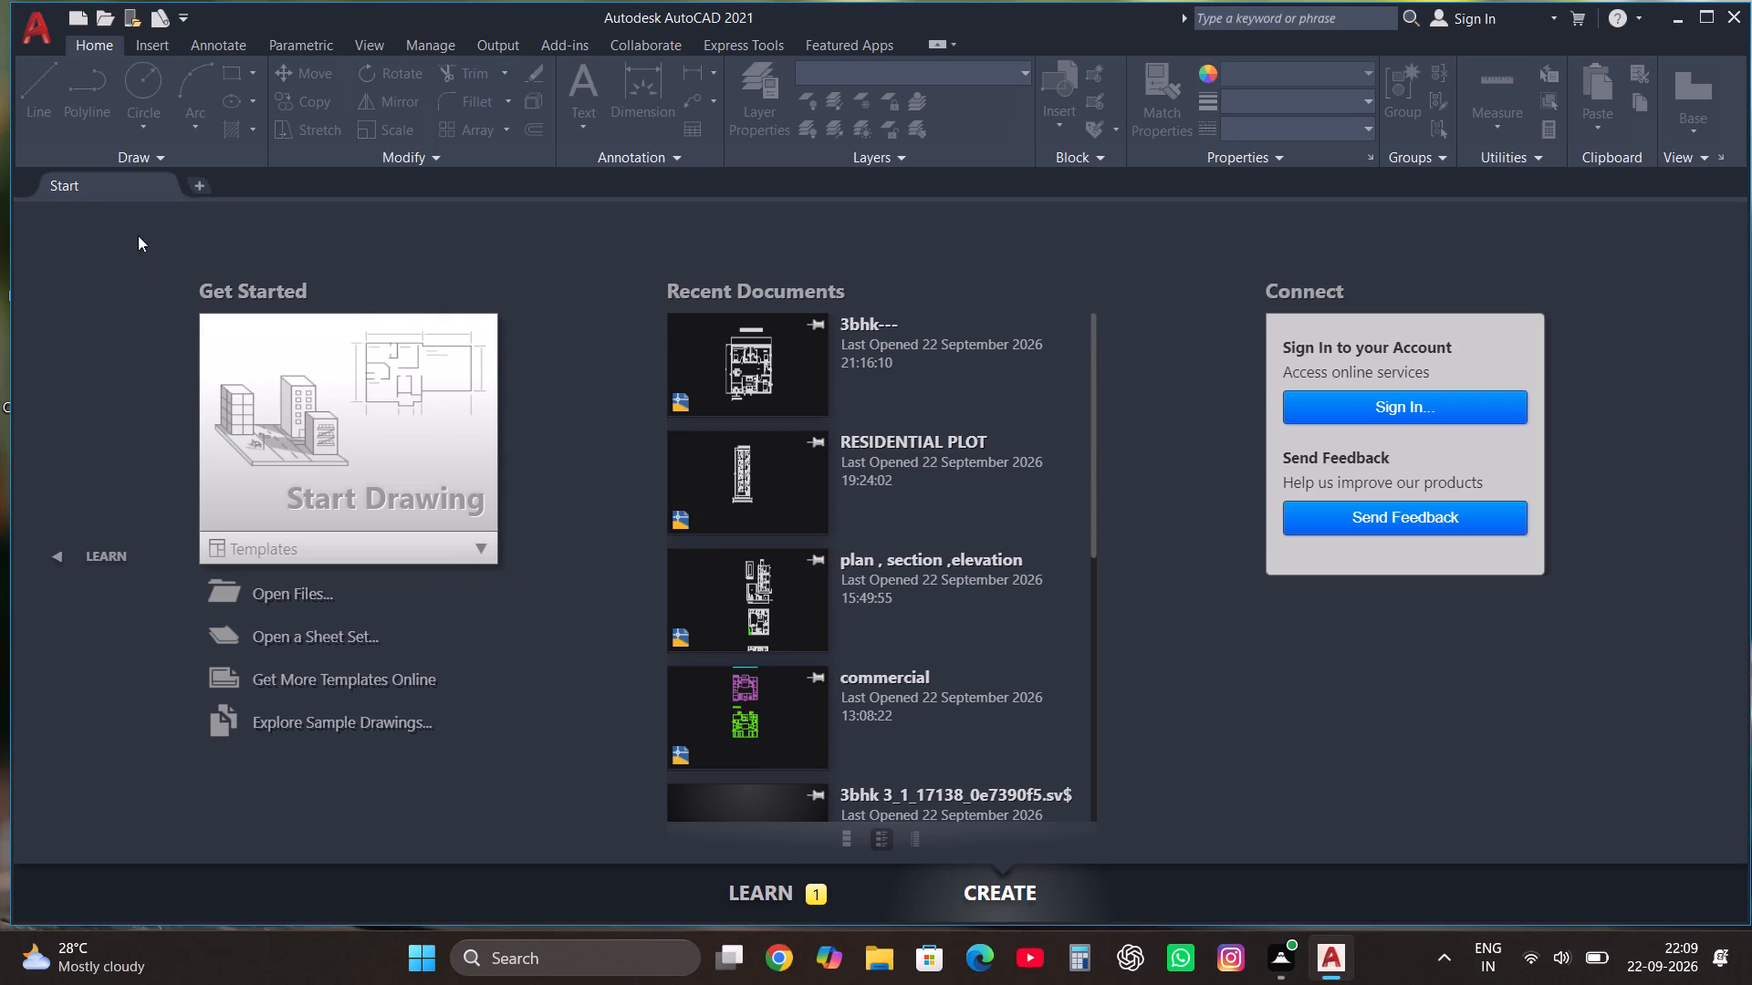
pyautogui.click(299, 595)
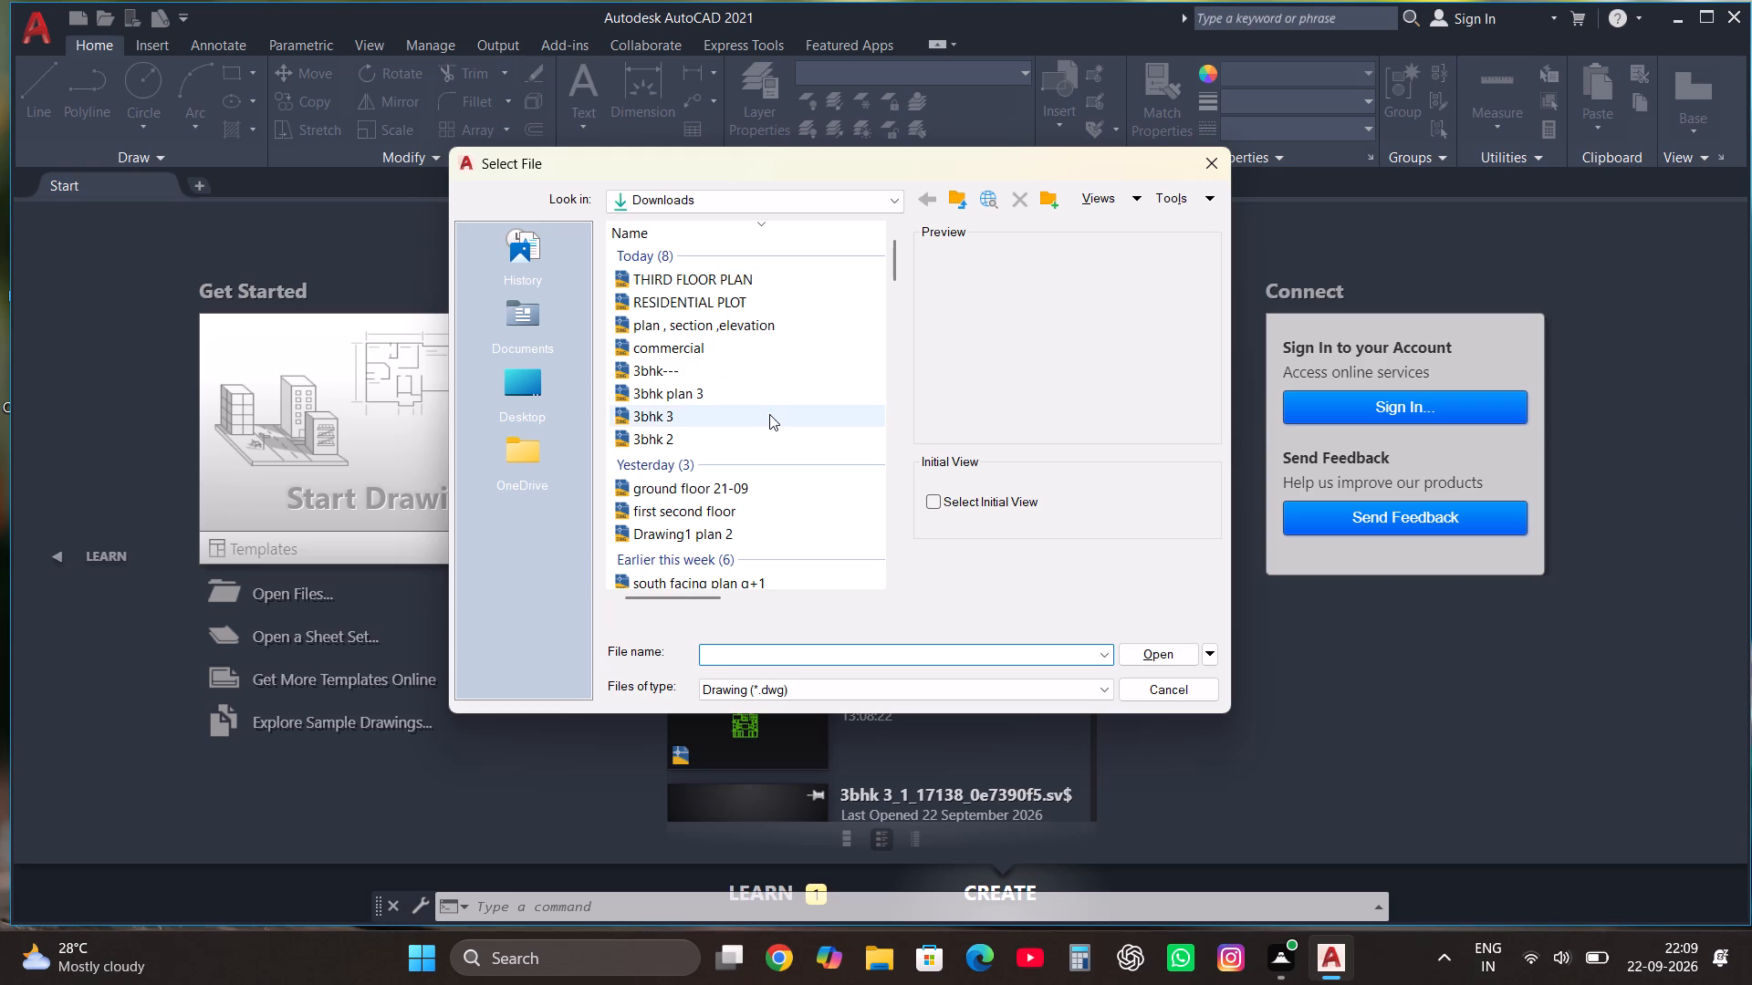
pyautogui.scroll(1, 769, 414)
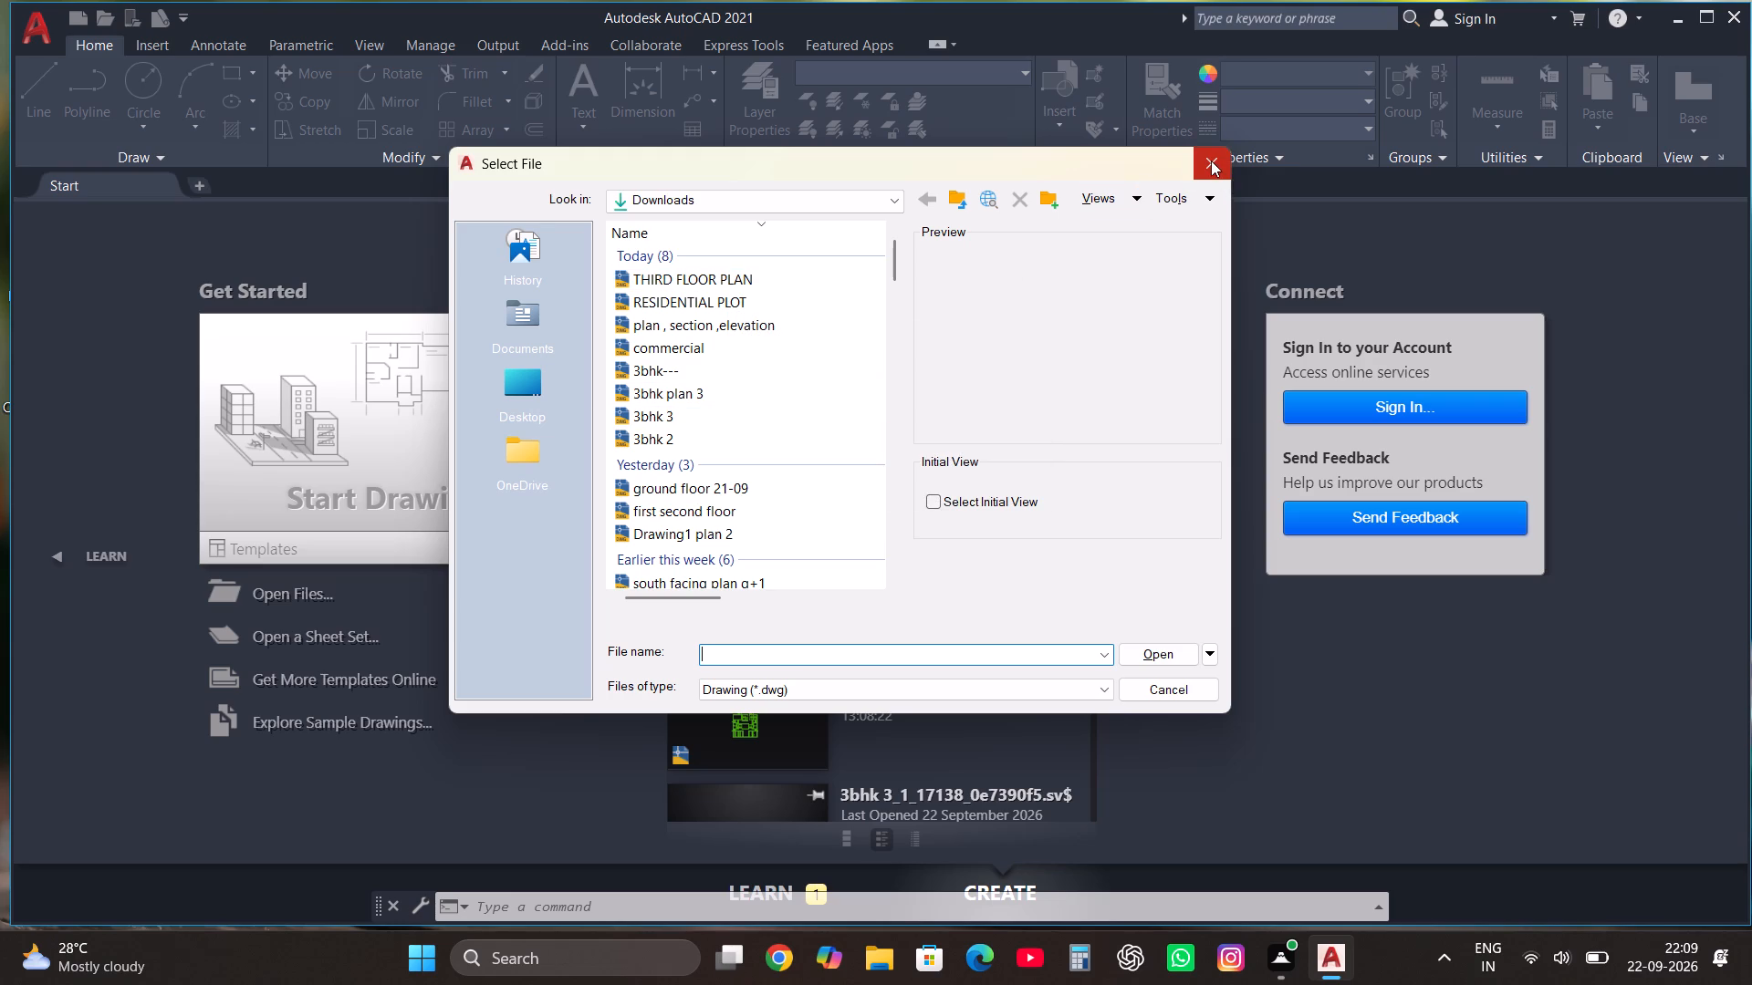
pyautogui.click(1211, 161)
# Start a new blank drawing.
pyautogui.click(383, 449)
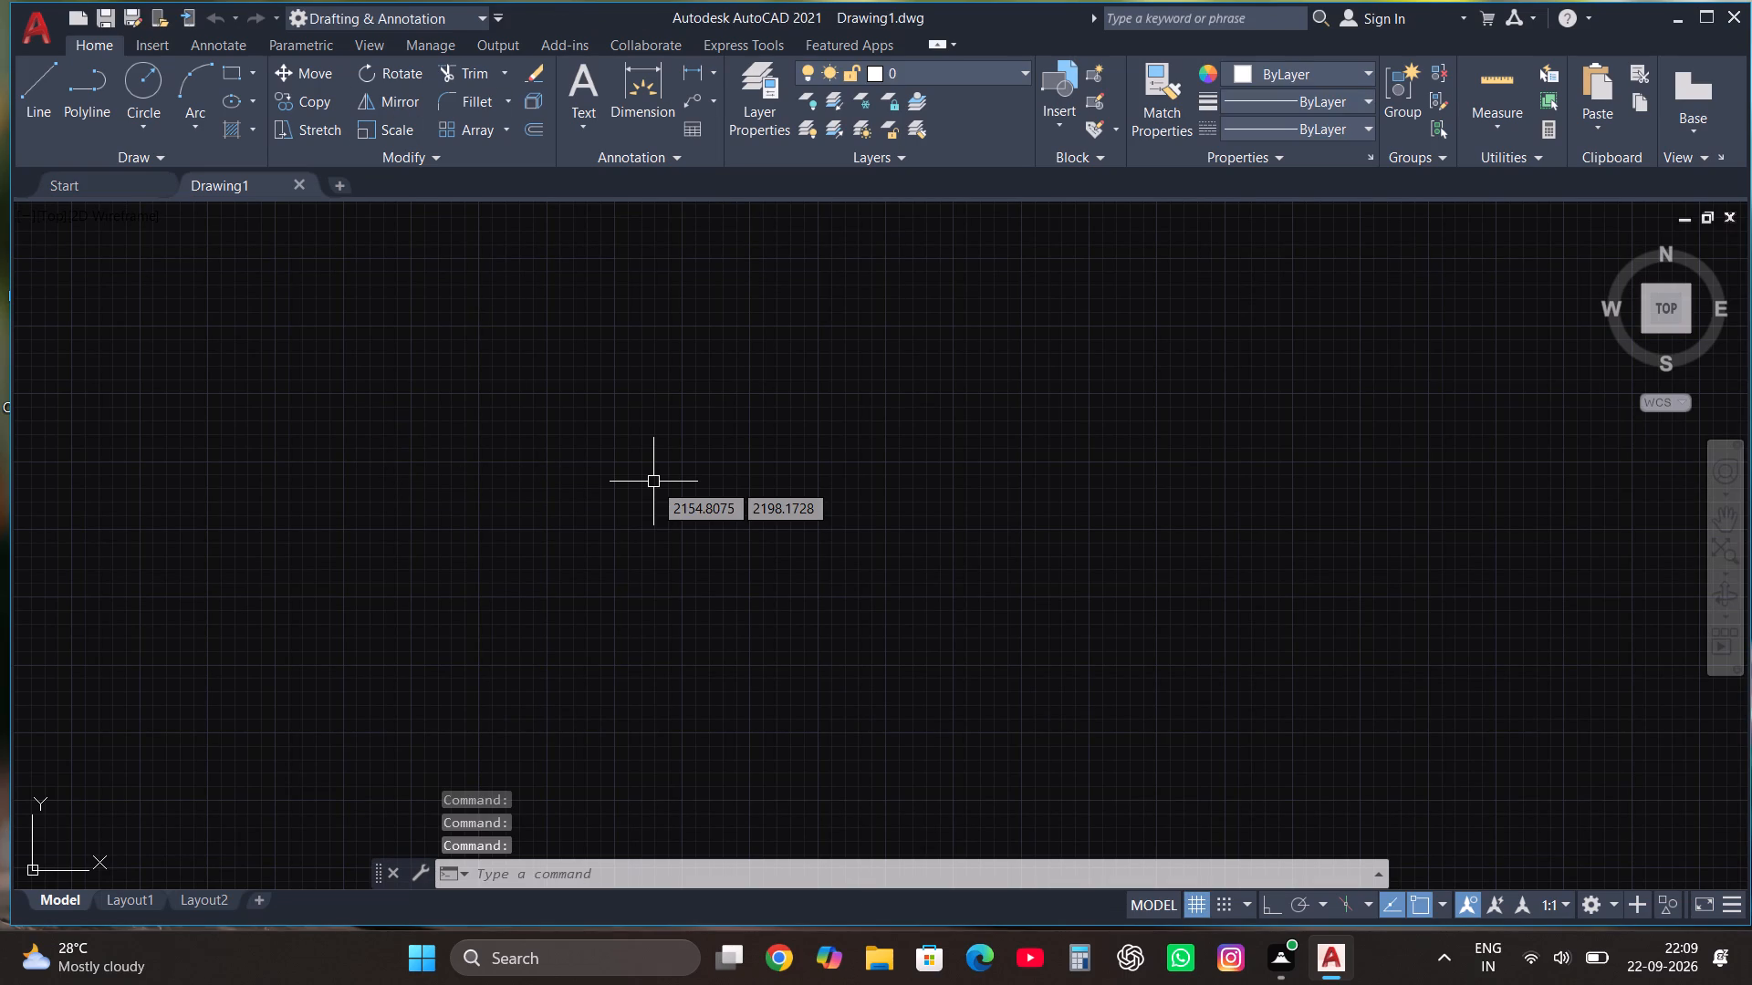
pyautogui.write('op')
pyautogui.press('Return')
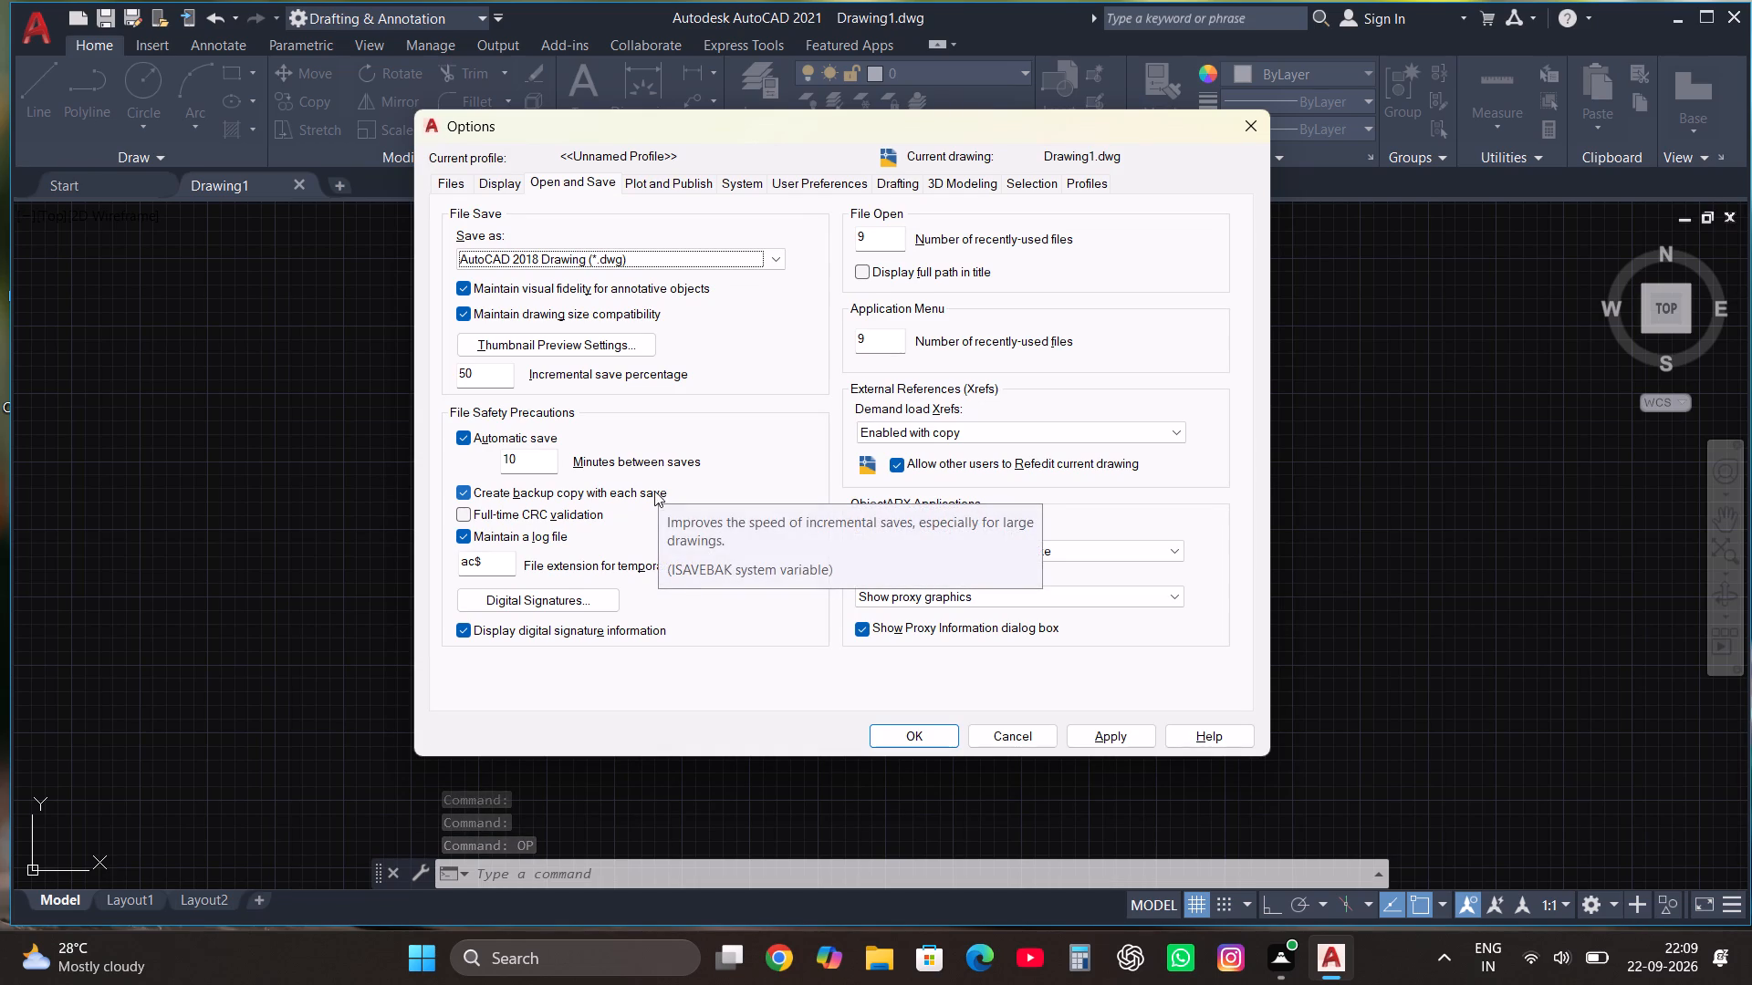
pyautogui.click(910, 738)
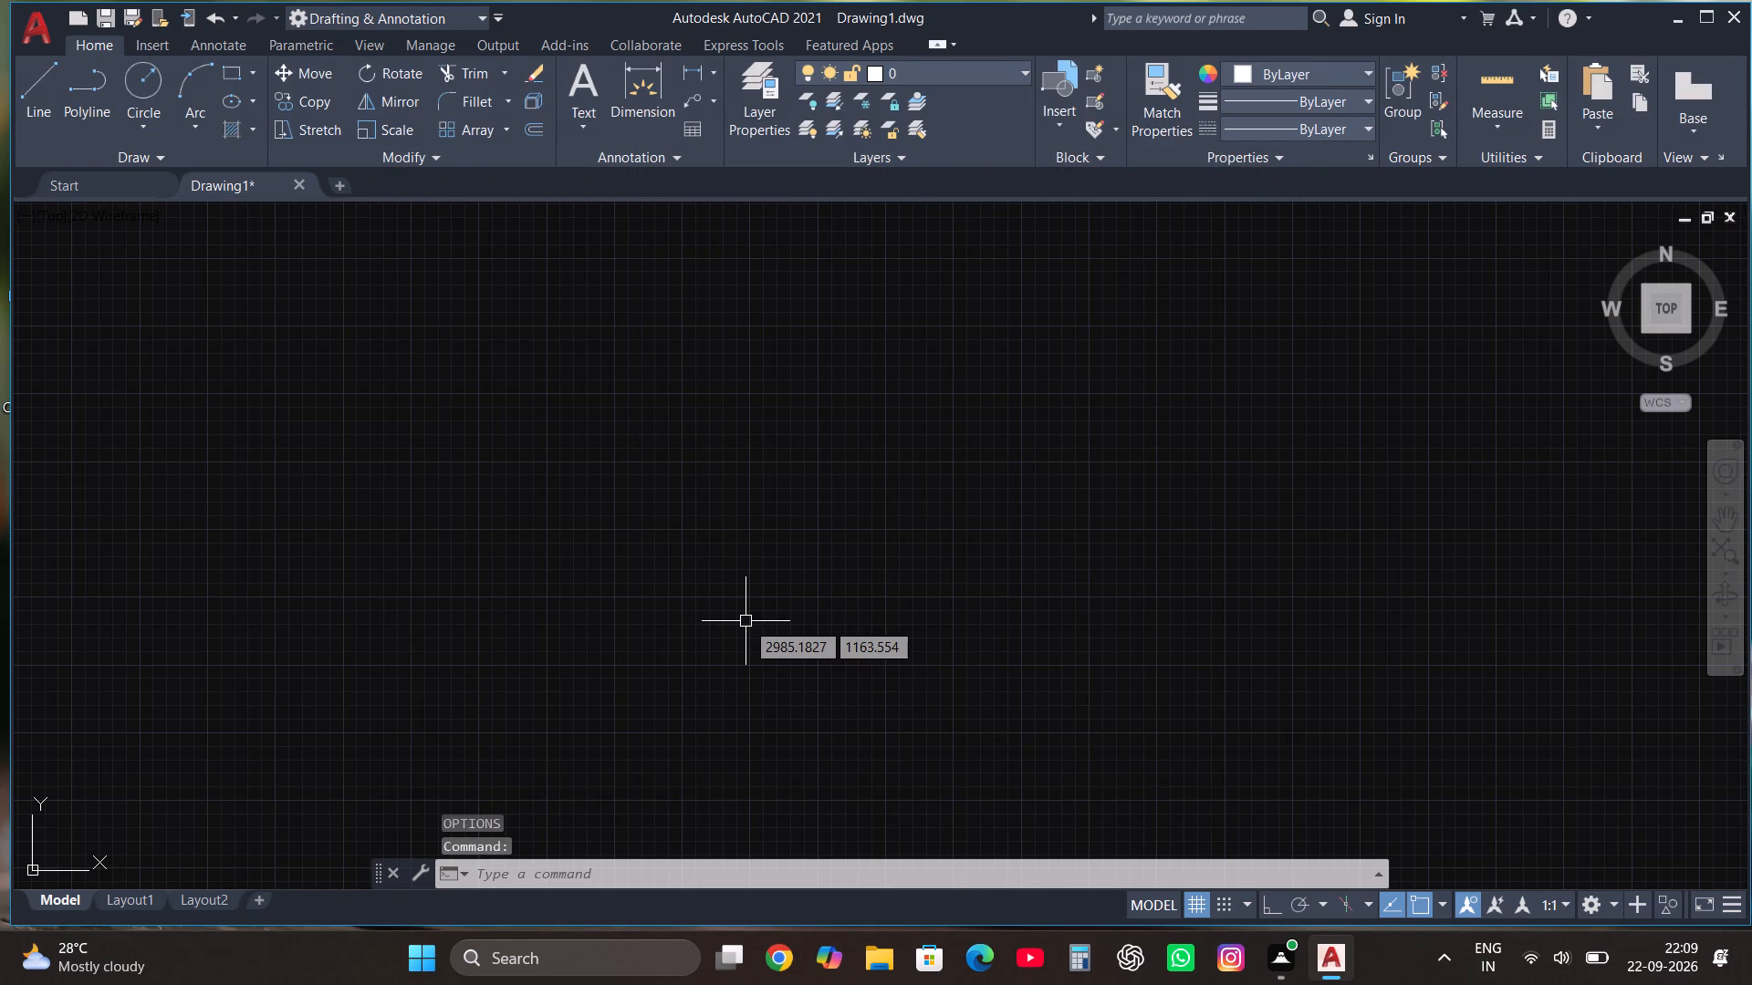
# Configure the drawing units to Architectural length with 0'-0" precision and an insertion scale in inches.
pyautogui.write('un')
pyautogui.press('Return')
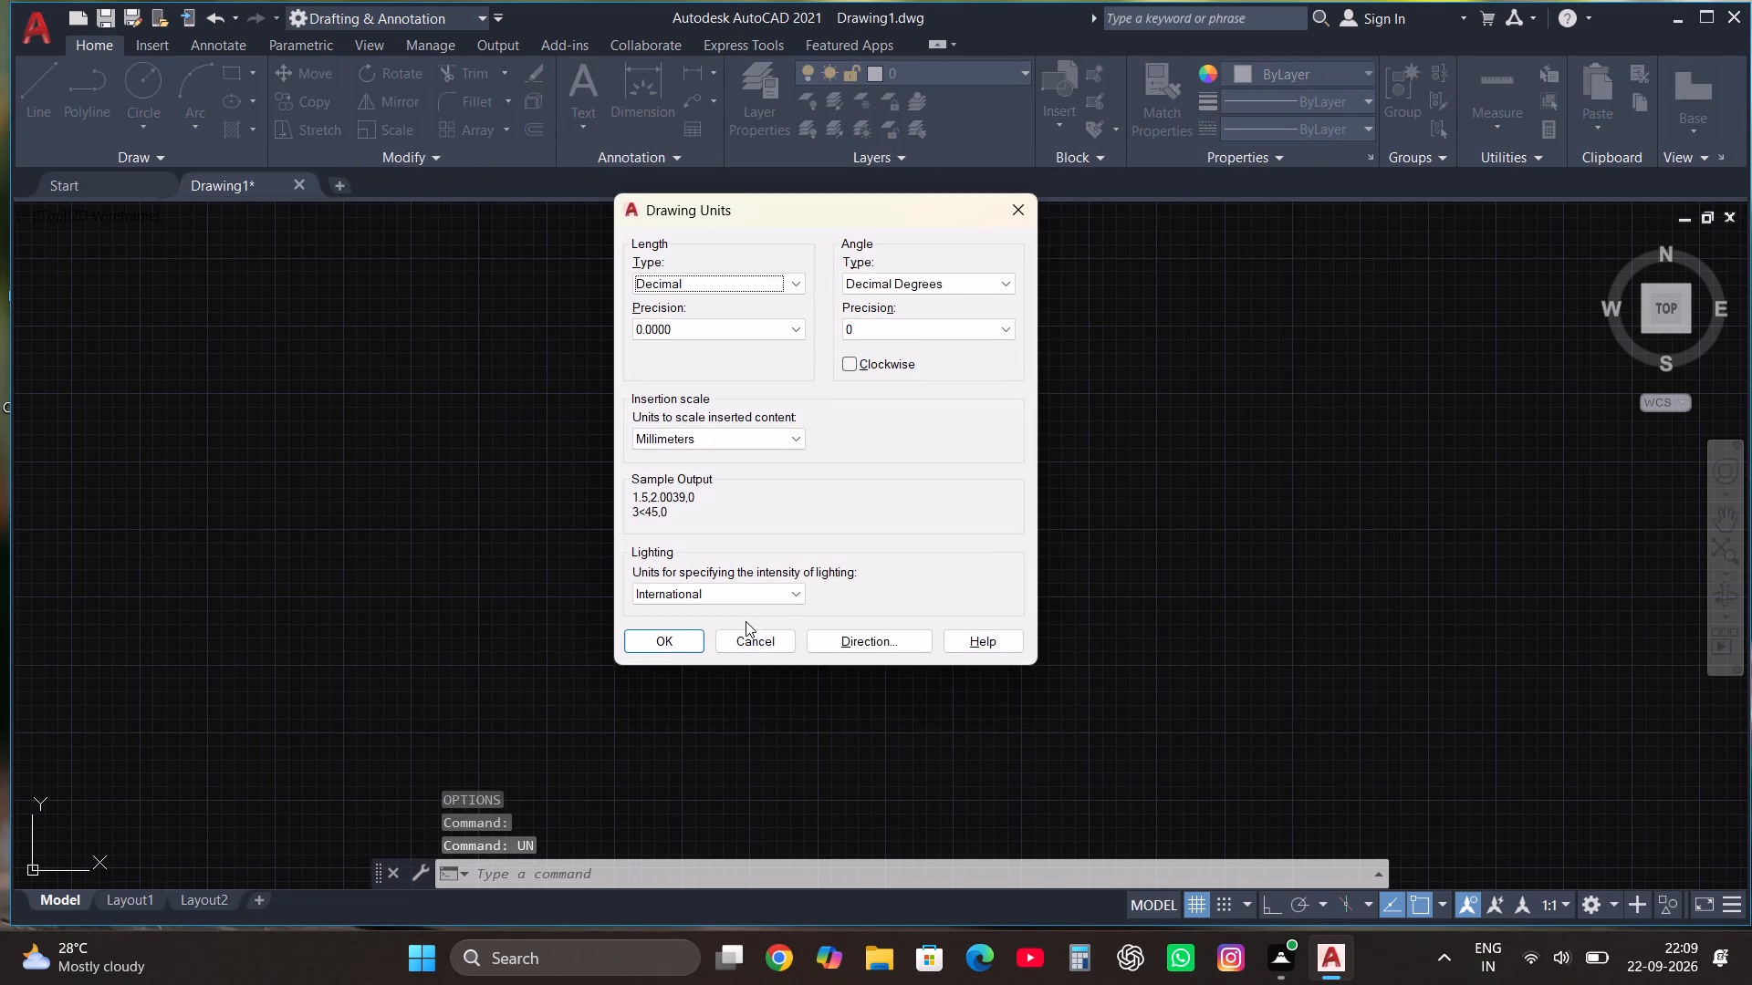
pyautogui.click(729, 275)
pyautogui.click(723, 299)
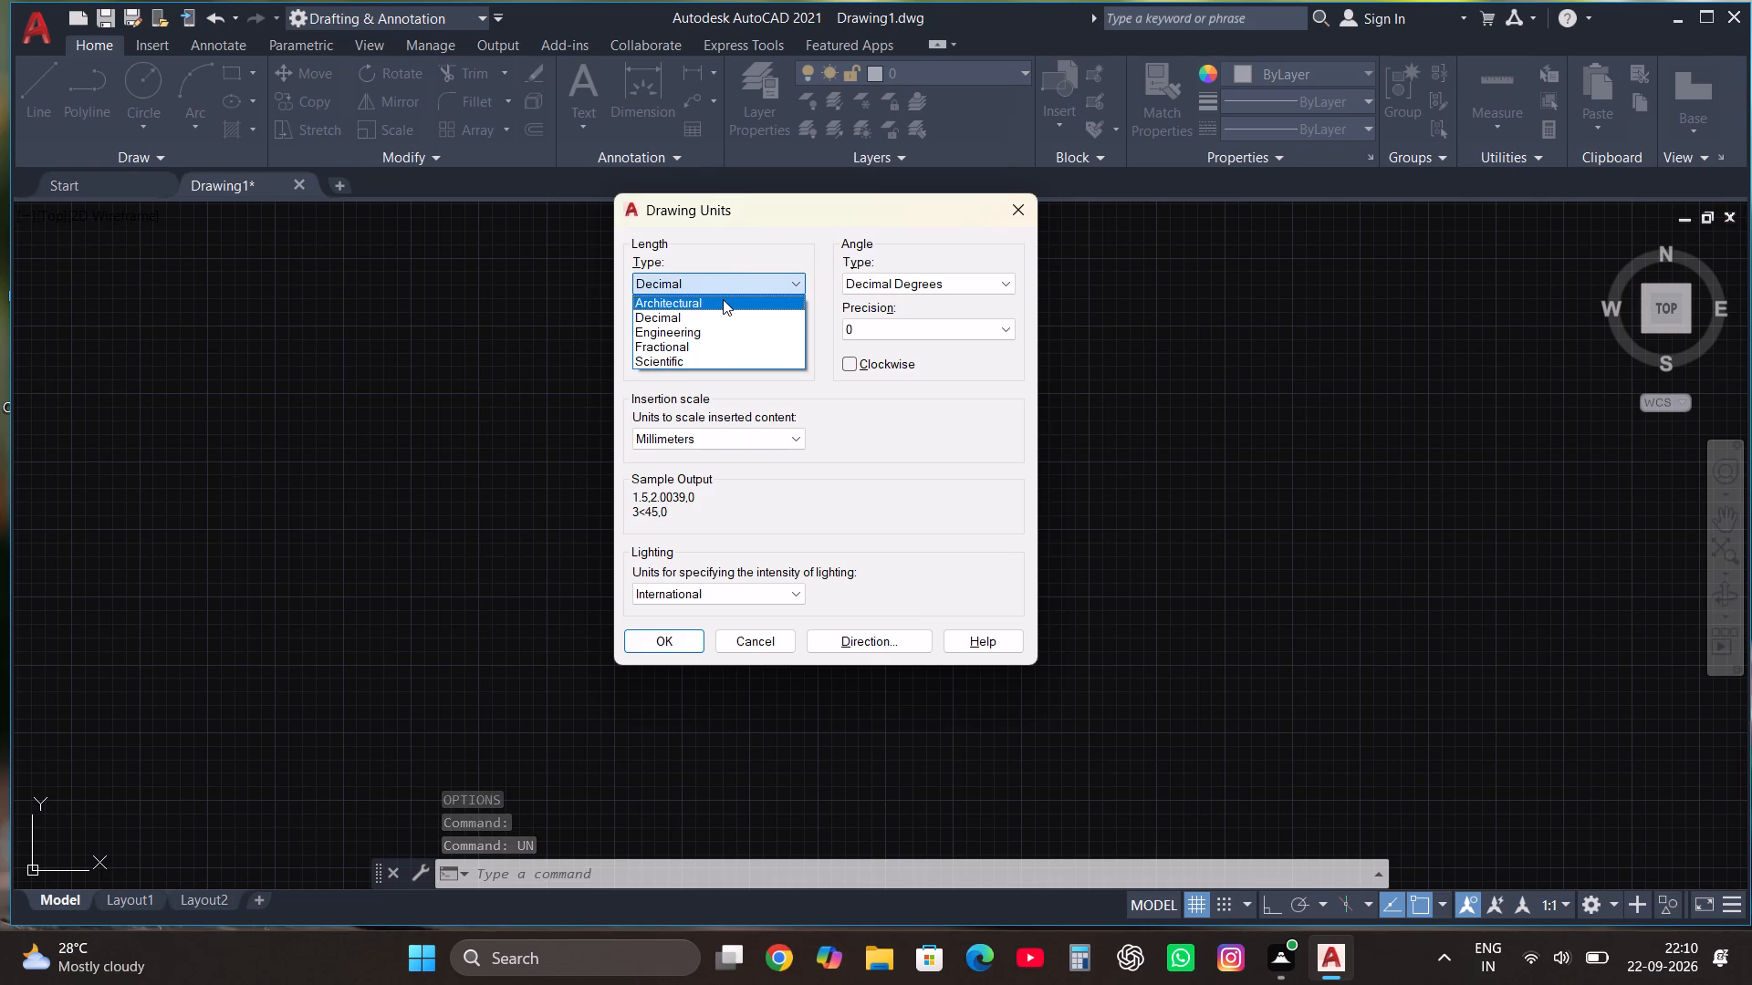
pyautogui.click(725, 320)
pyautogui.click(677, 347)
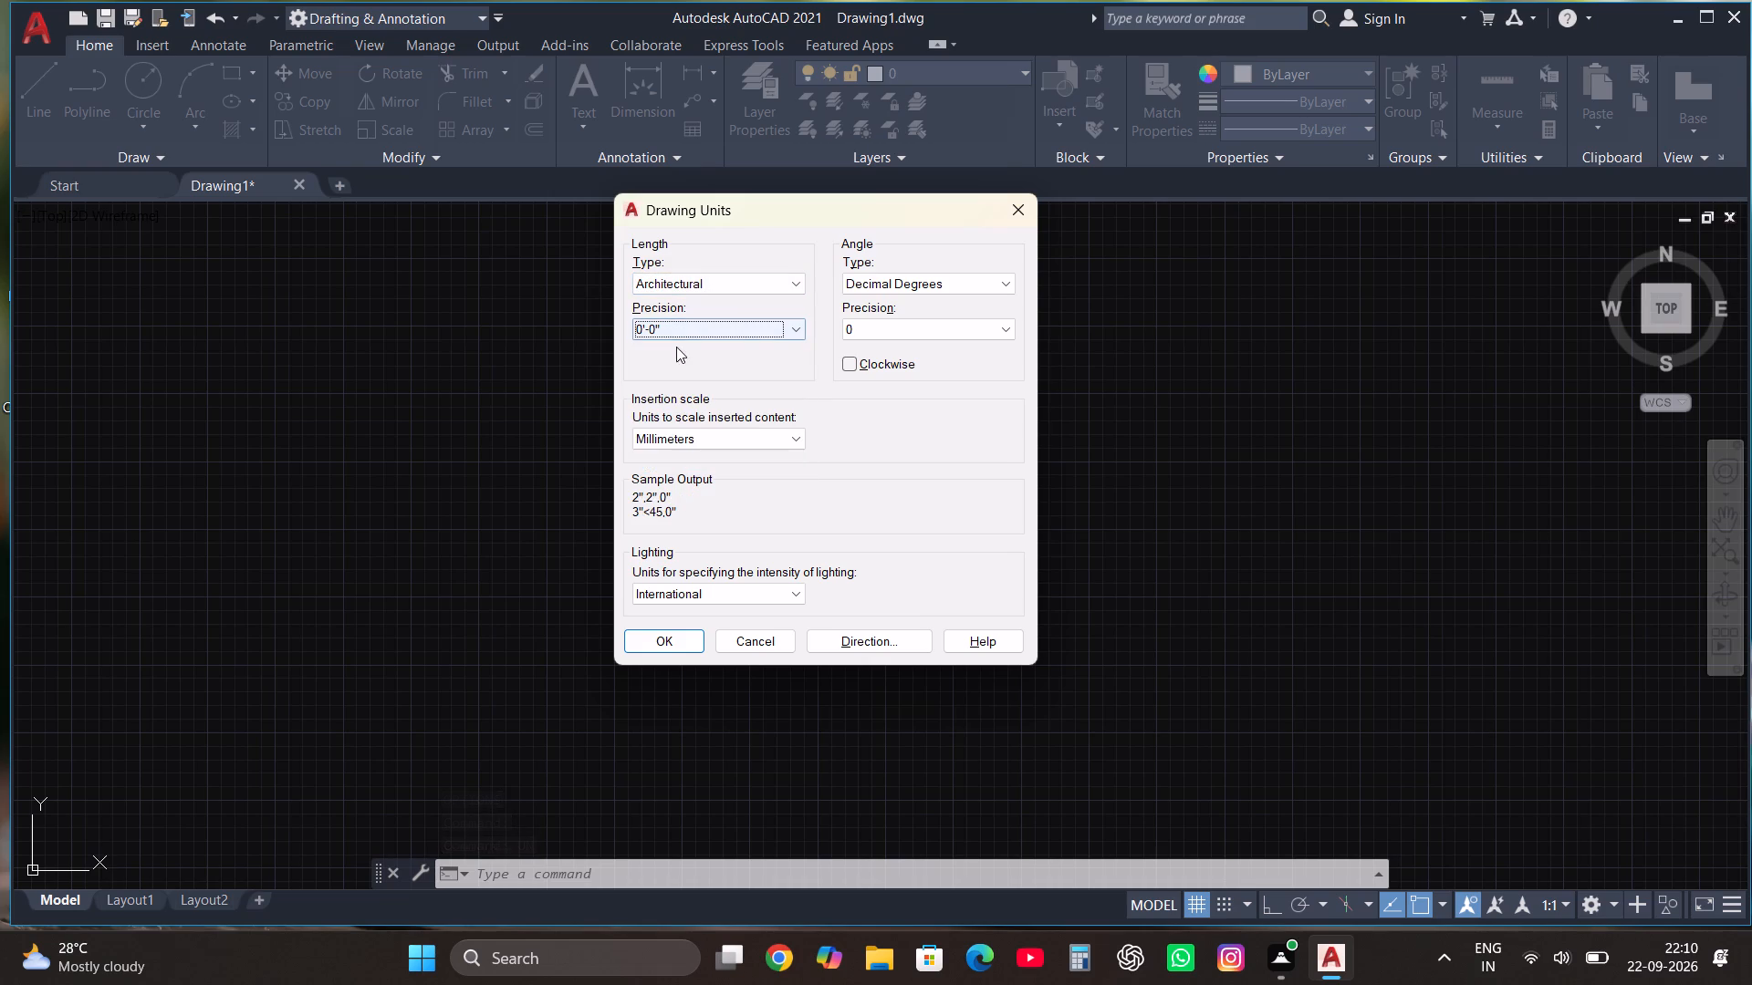
pyautogui.click(701, 443)
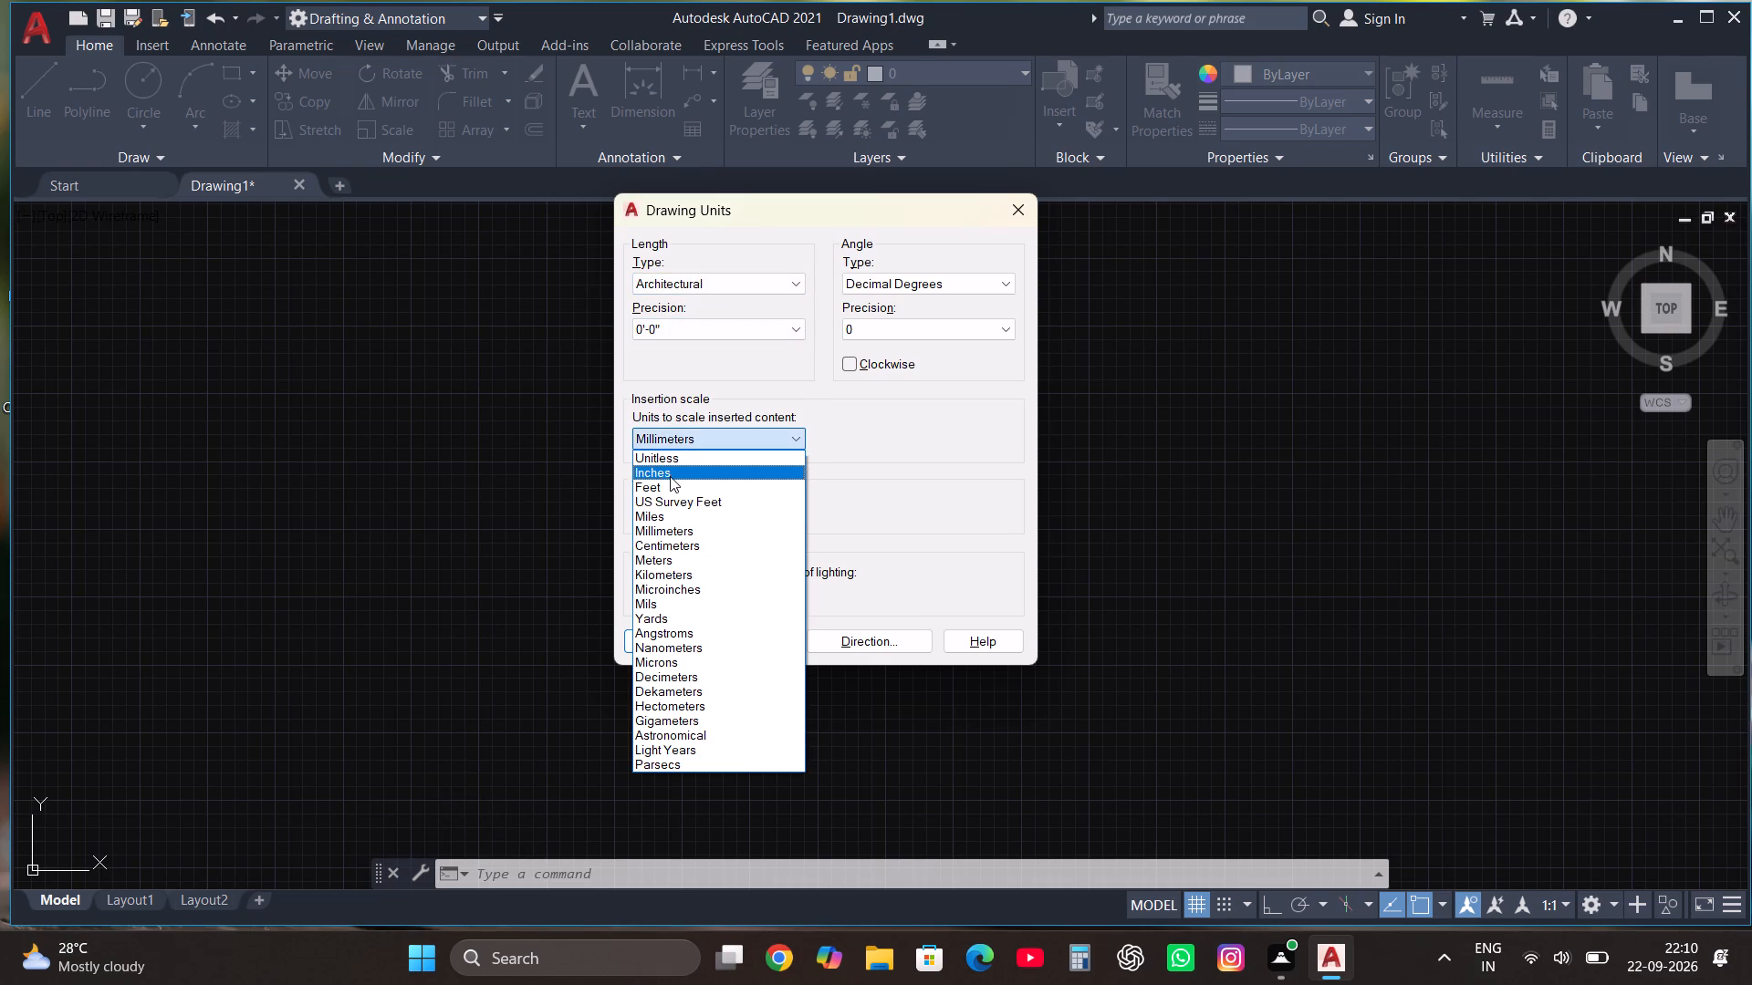
pyautogui.click(670, 476)
pyautogui.click(681, 638)
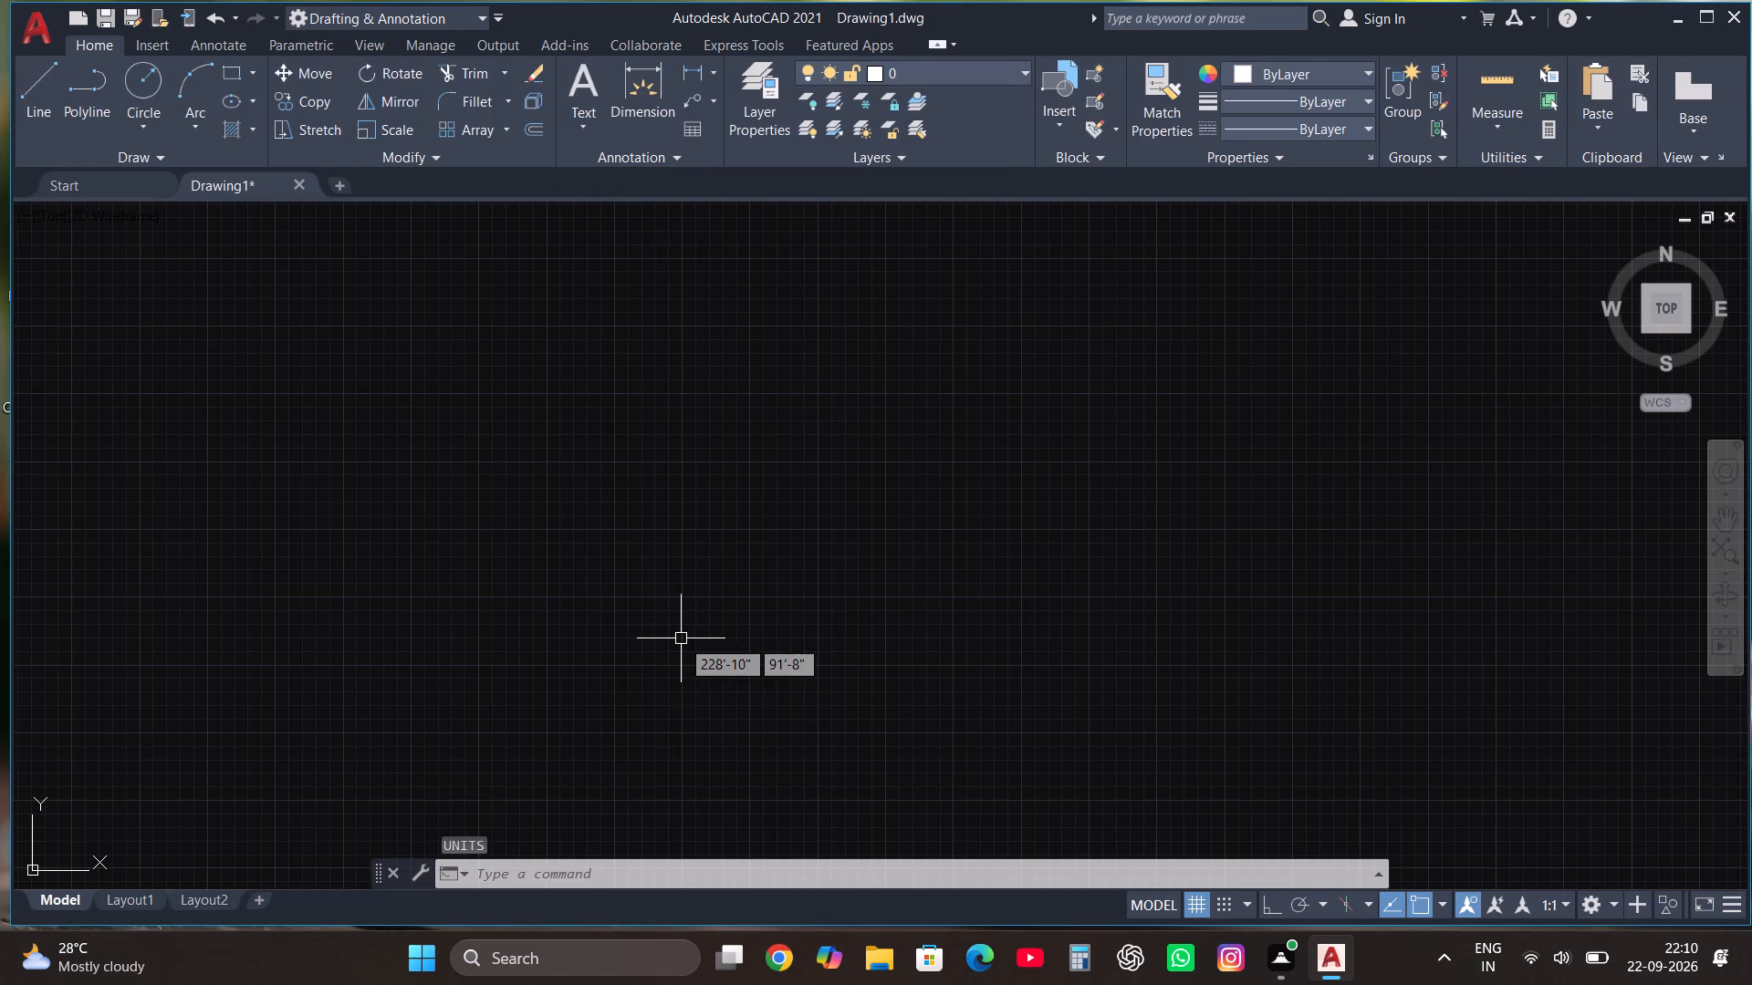
# Modify the ISO-25 dimension style's primary units to Architectural format with 0'-0" precision.
pyautogui.write('dim')
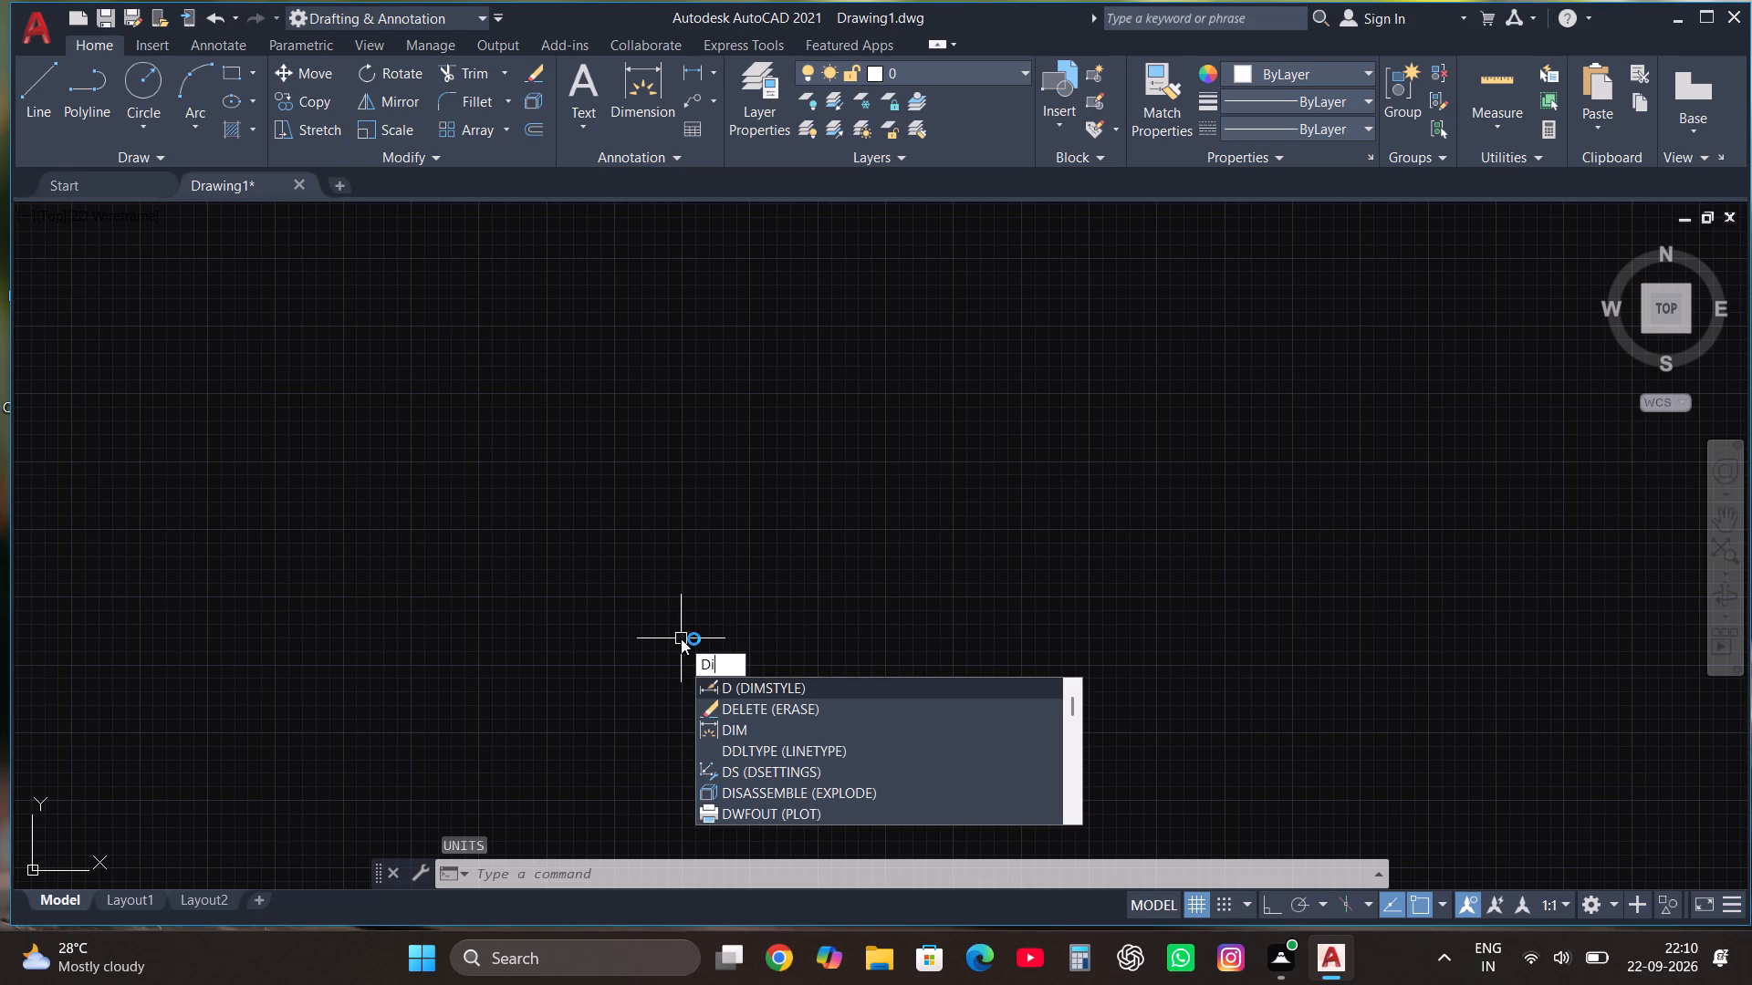
pyautogui.click(775, 710)
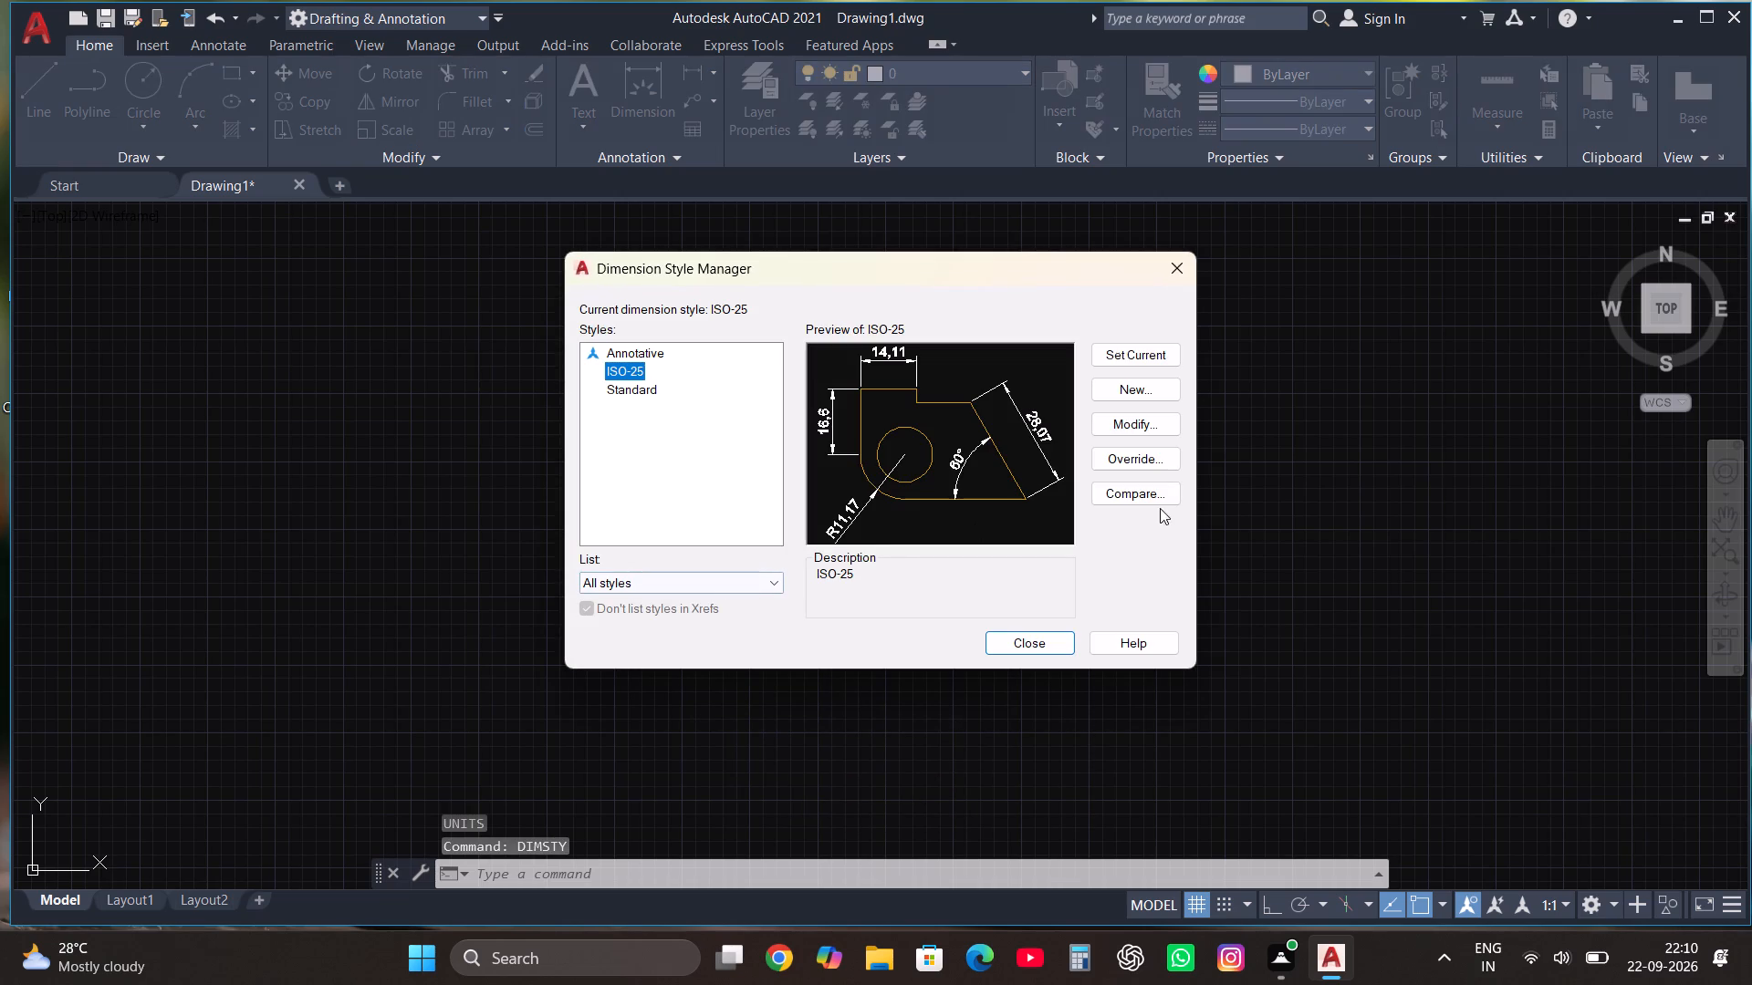
pyautogui.click(1121, 409)
pyautogui.click(1124, 425)
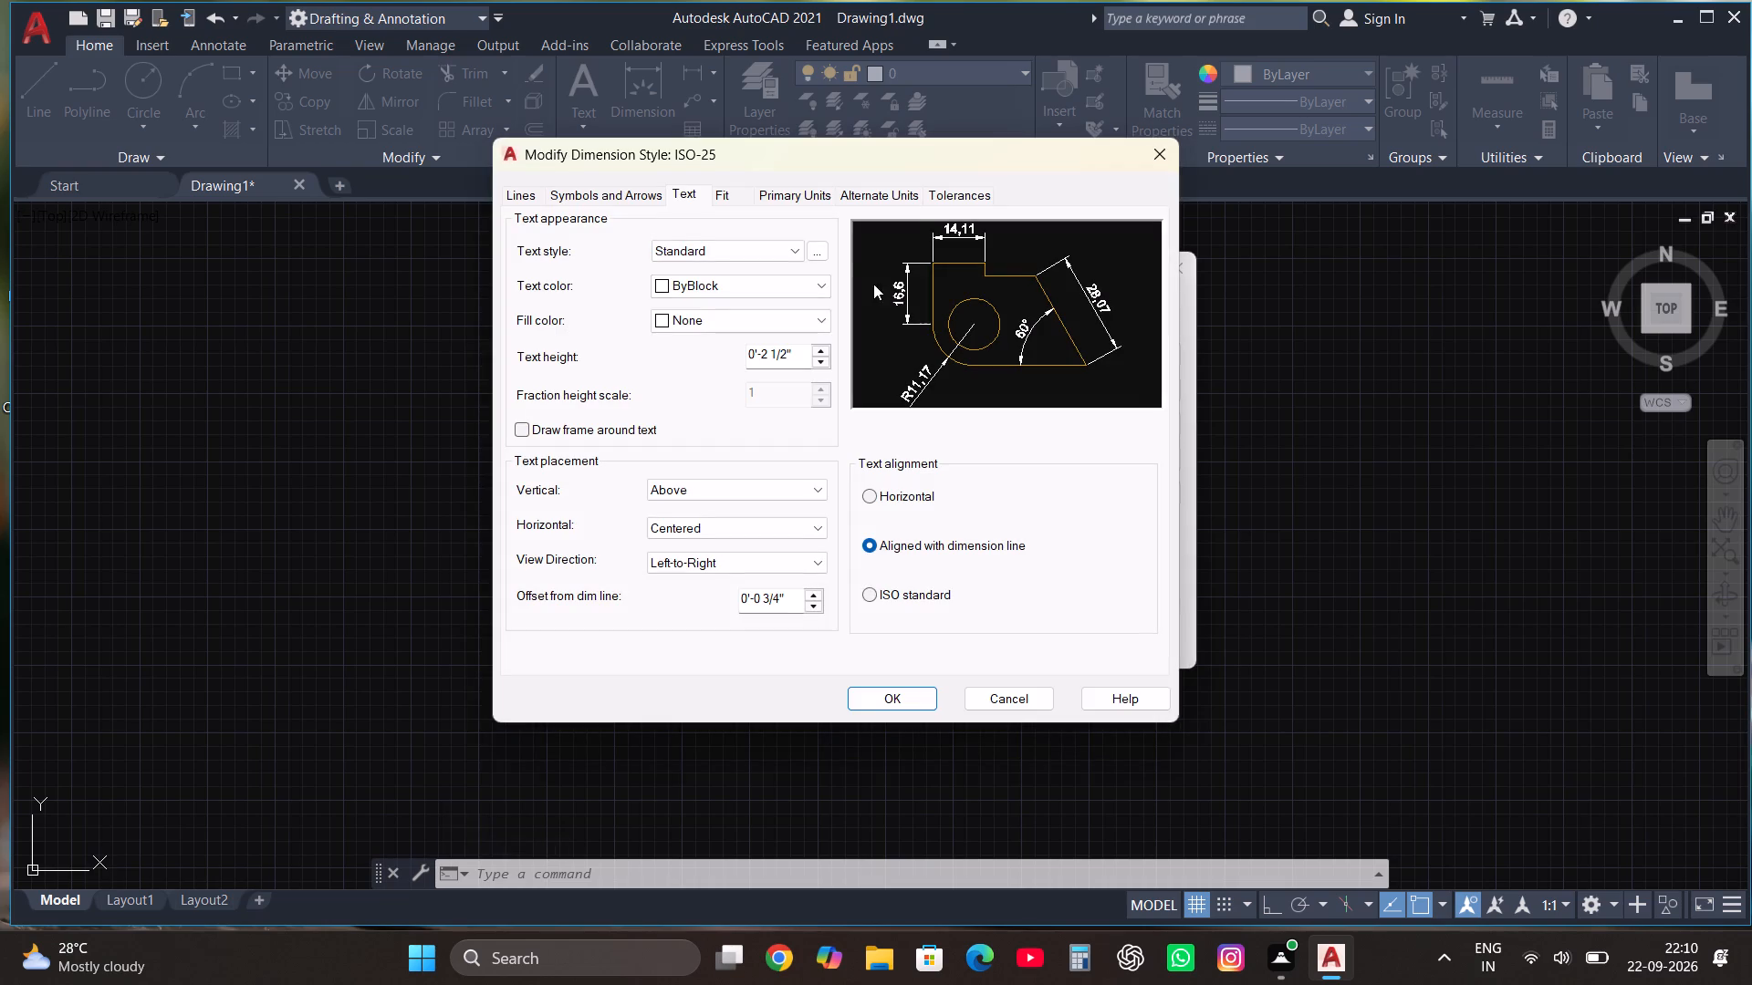
pyautogui.click(797, 192)
pyautogui.click(788, 232)
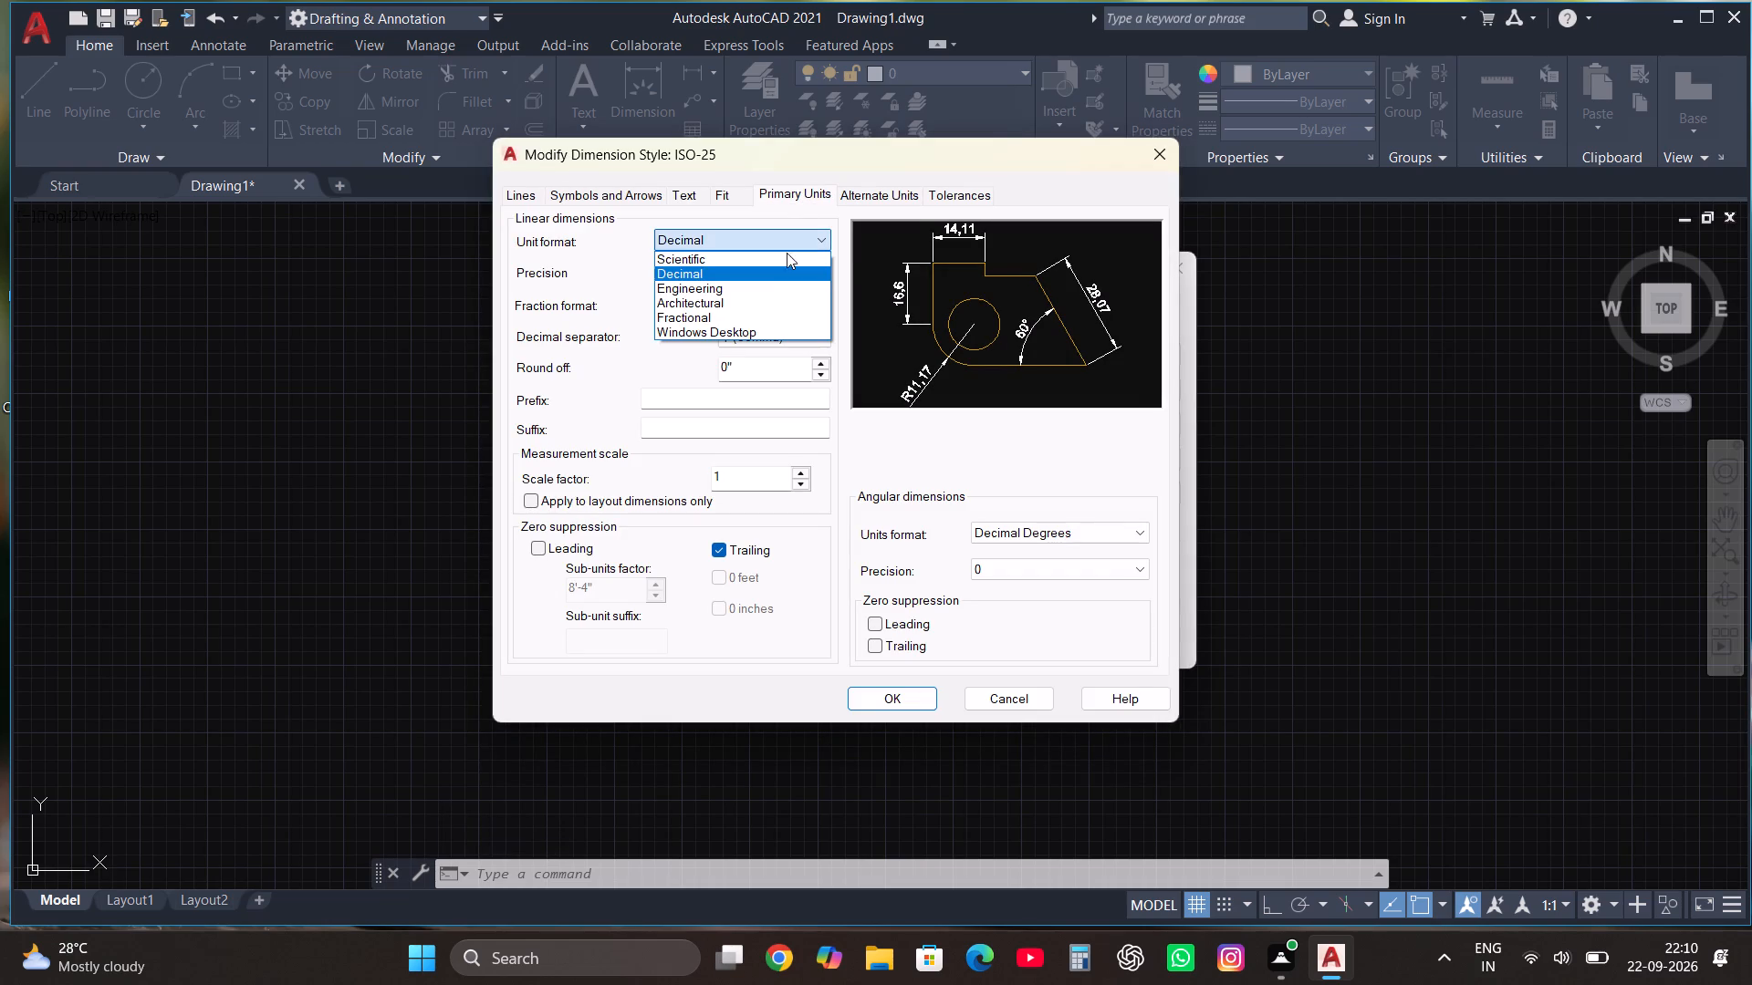
pyautogui.click(746, 305)
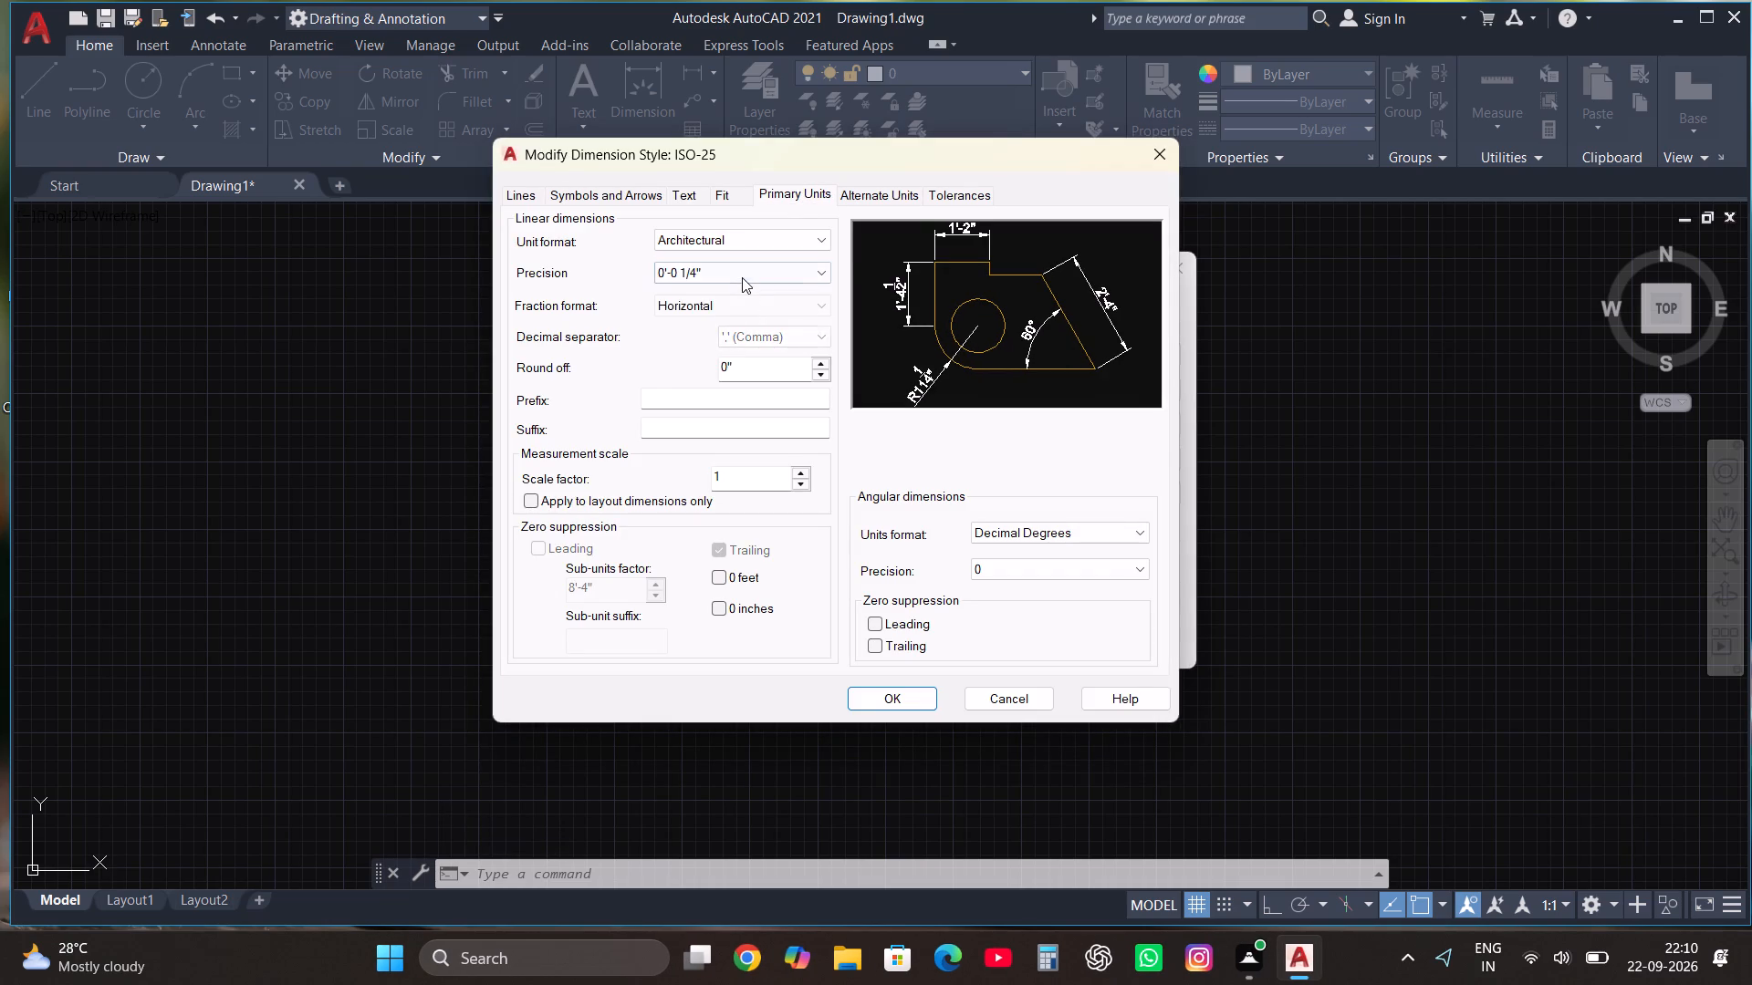
pyautogui.click(742, 275)
pyautogui.click(734, 293)
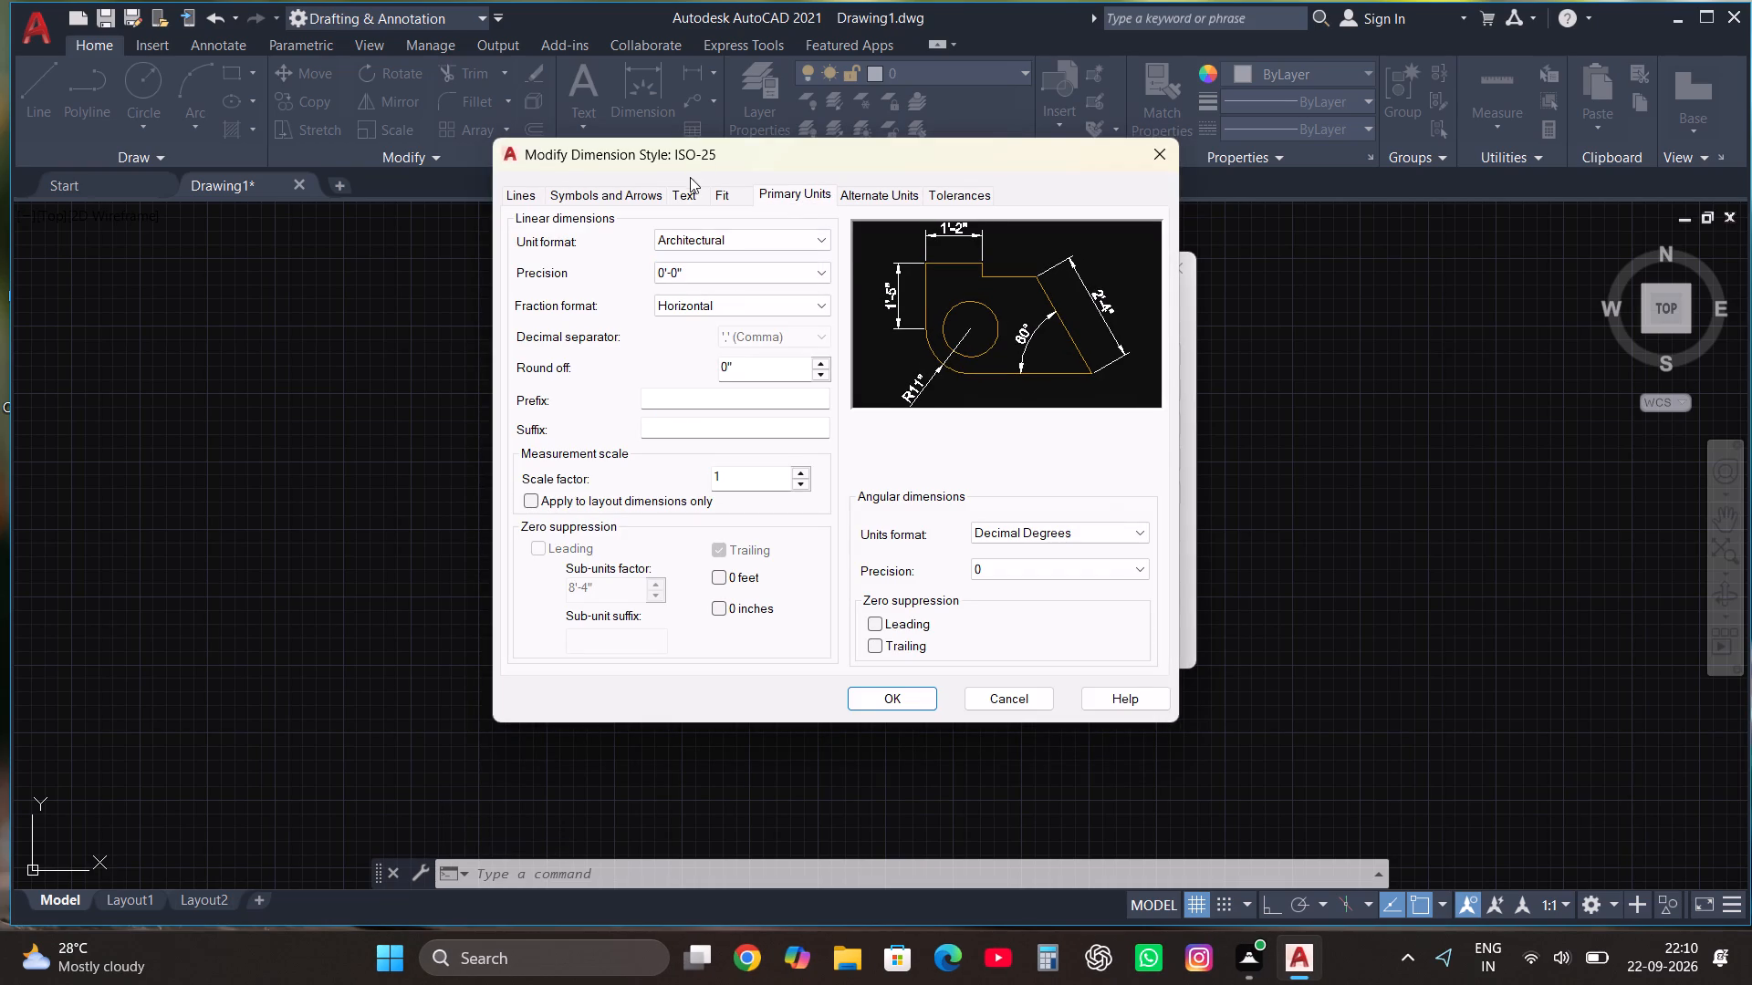
# Set the ISO-25 dimension style's text height to 8" and make the style current.
pyautogui.click(684, 196)
pyautogui.moveTo(811, 357); pyautogui.dragTo(807, 357)
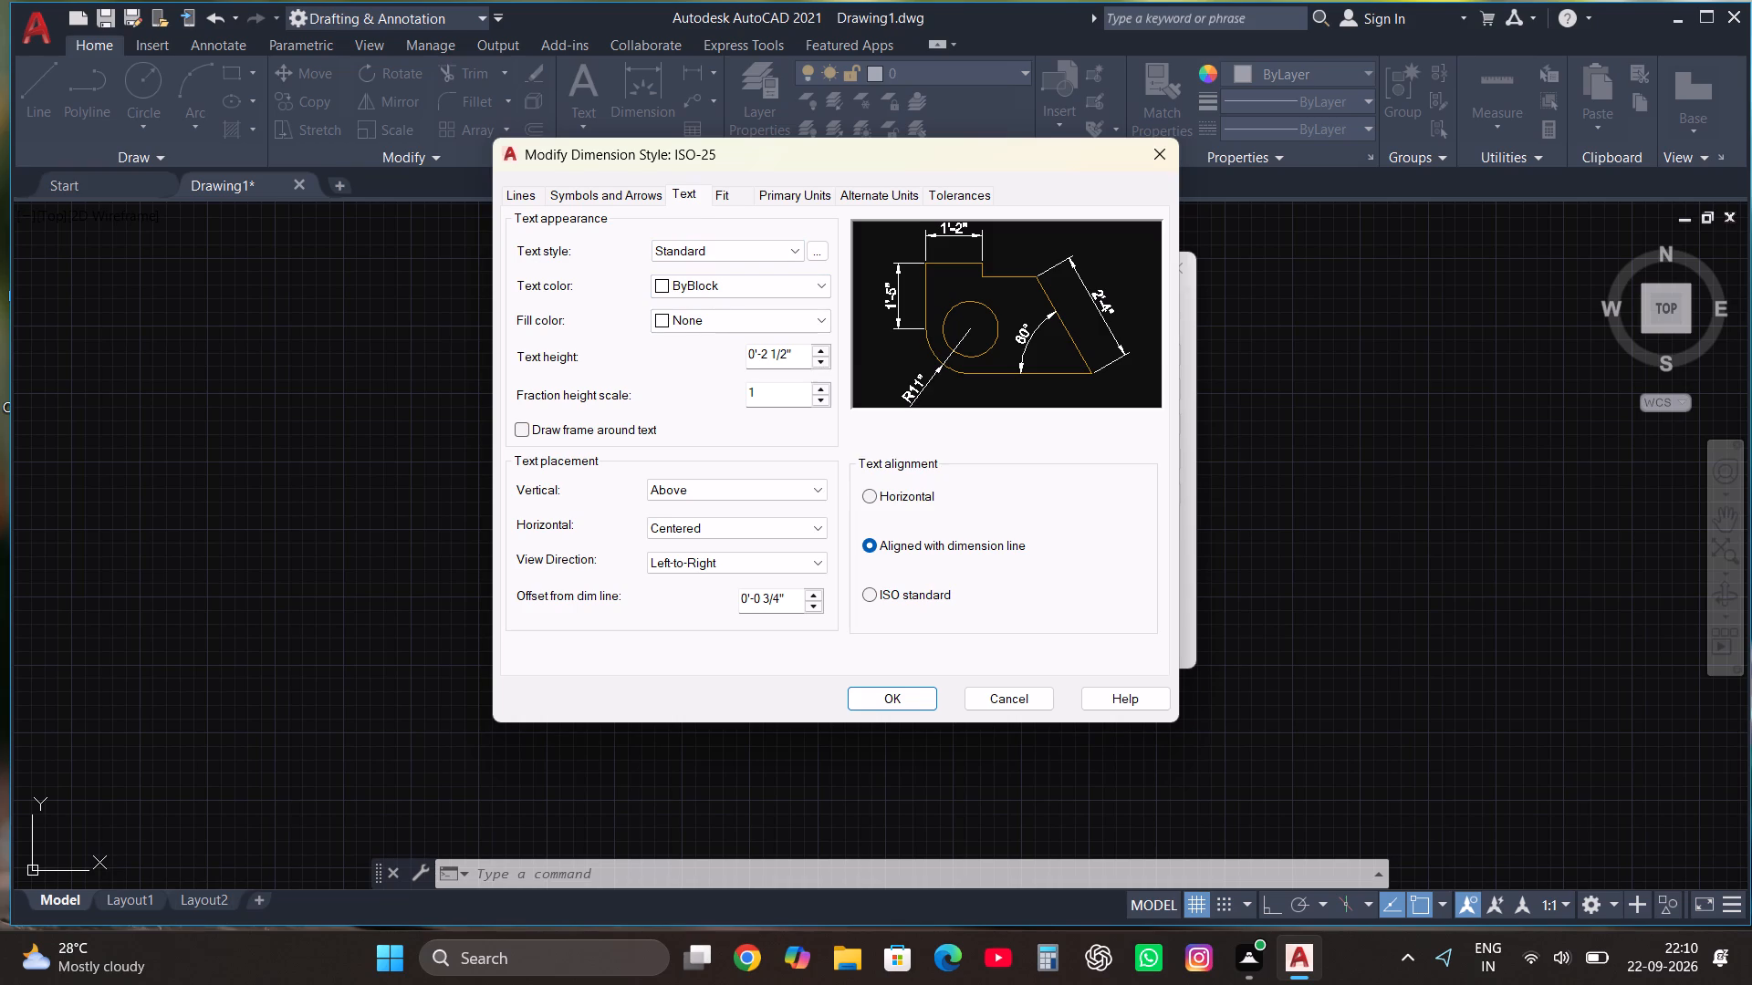
pyautogui.moveTo(807, 357); pyautogui.dragTo(754, 368)
pyautogui.moveTo(807, 356); pyautogui.dragTo(724, 371)
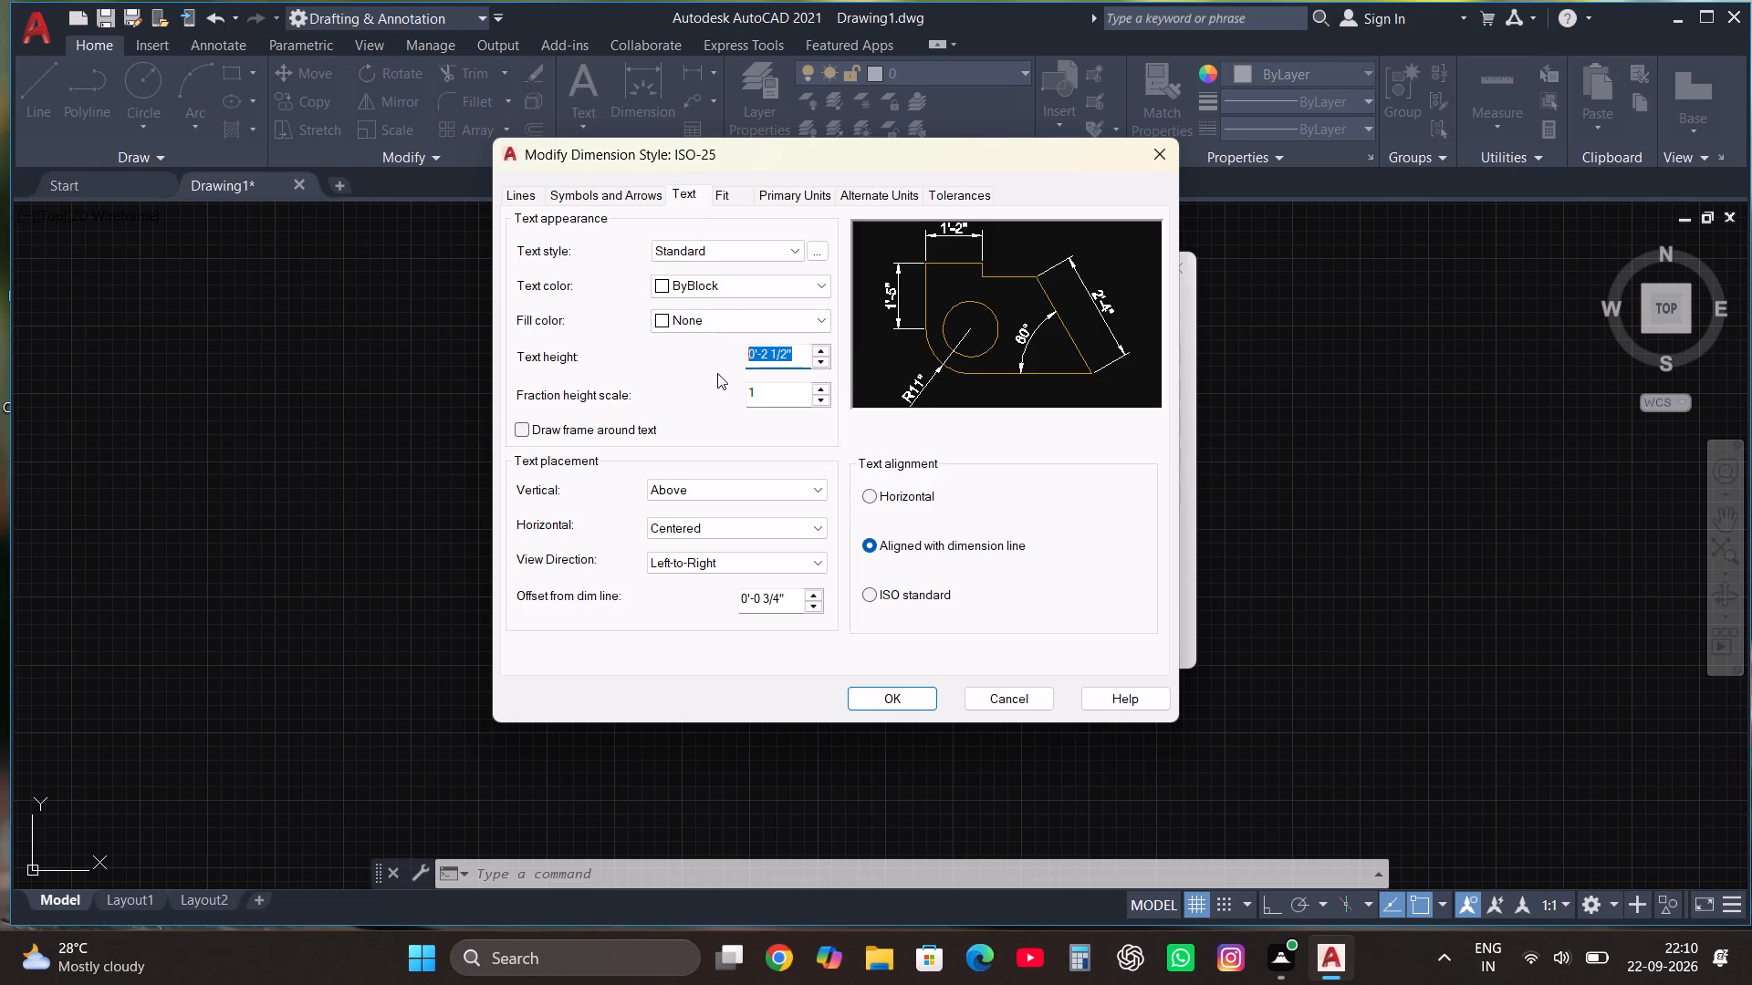
pyautogui.write('8"')
pyautogui.press('Return')
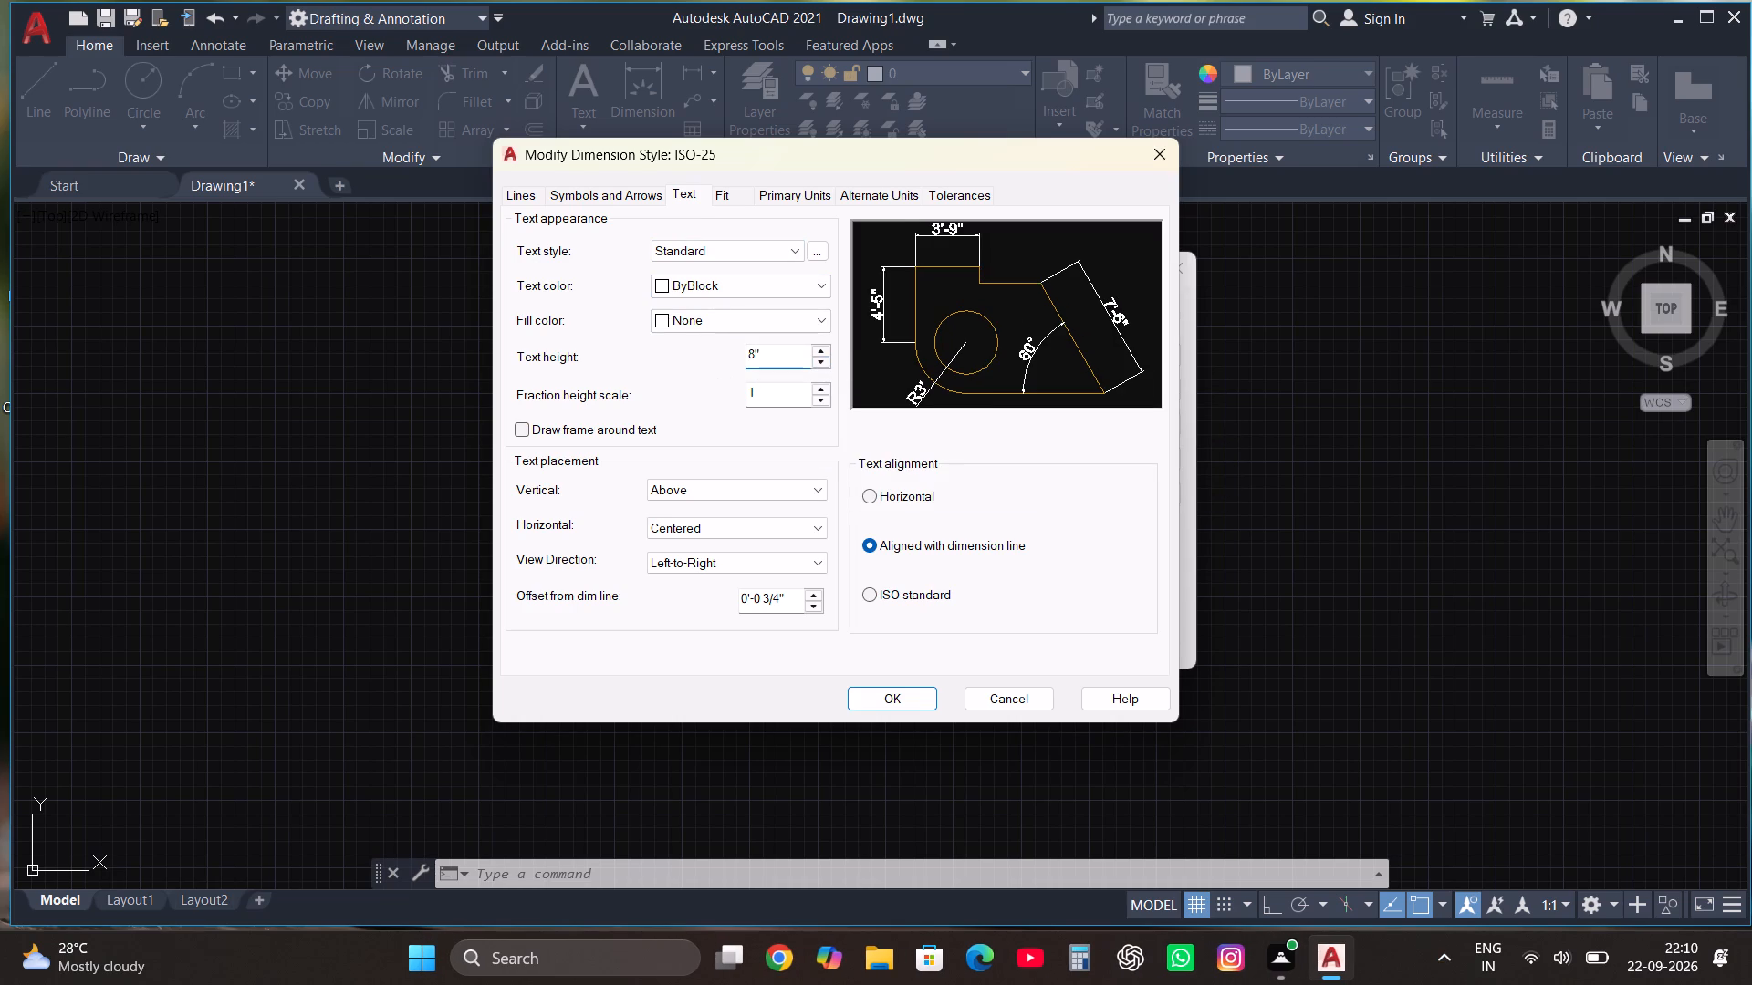
pyautogui.click(887, 709)
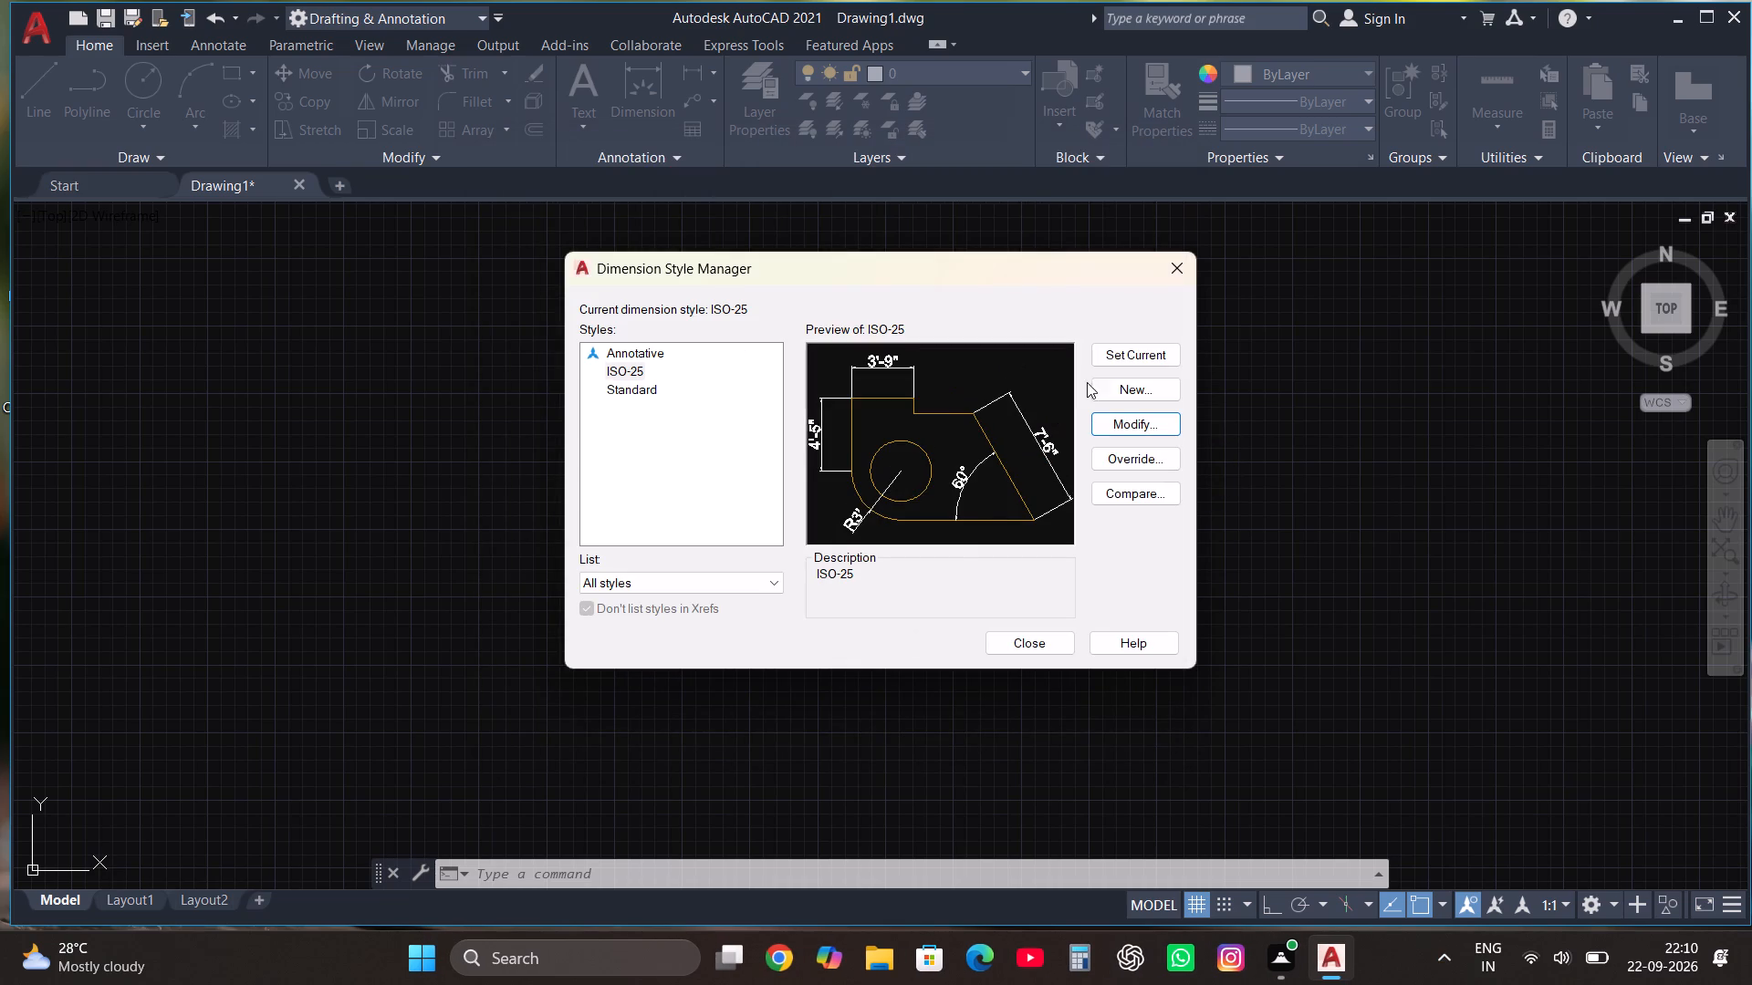
pyautogui.click(1116, 352)
pyautogui.click(1035, 640)
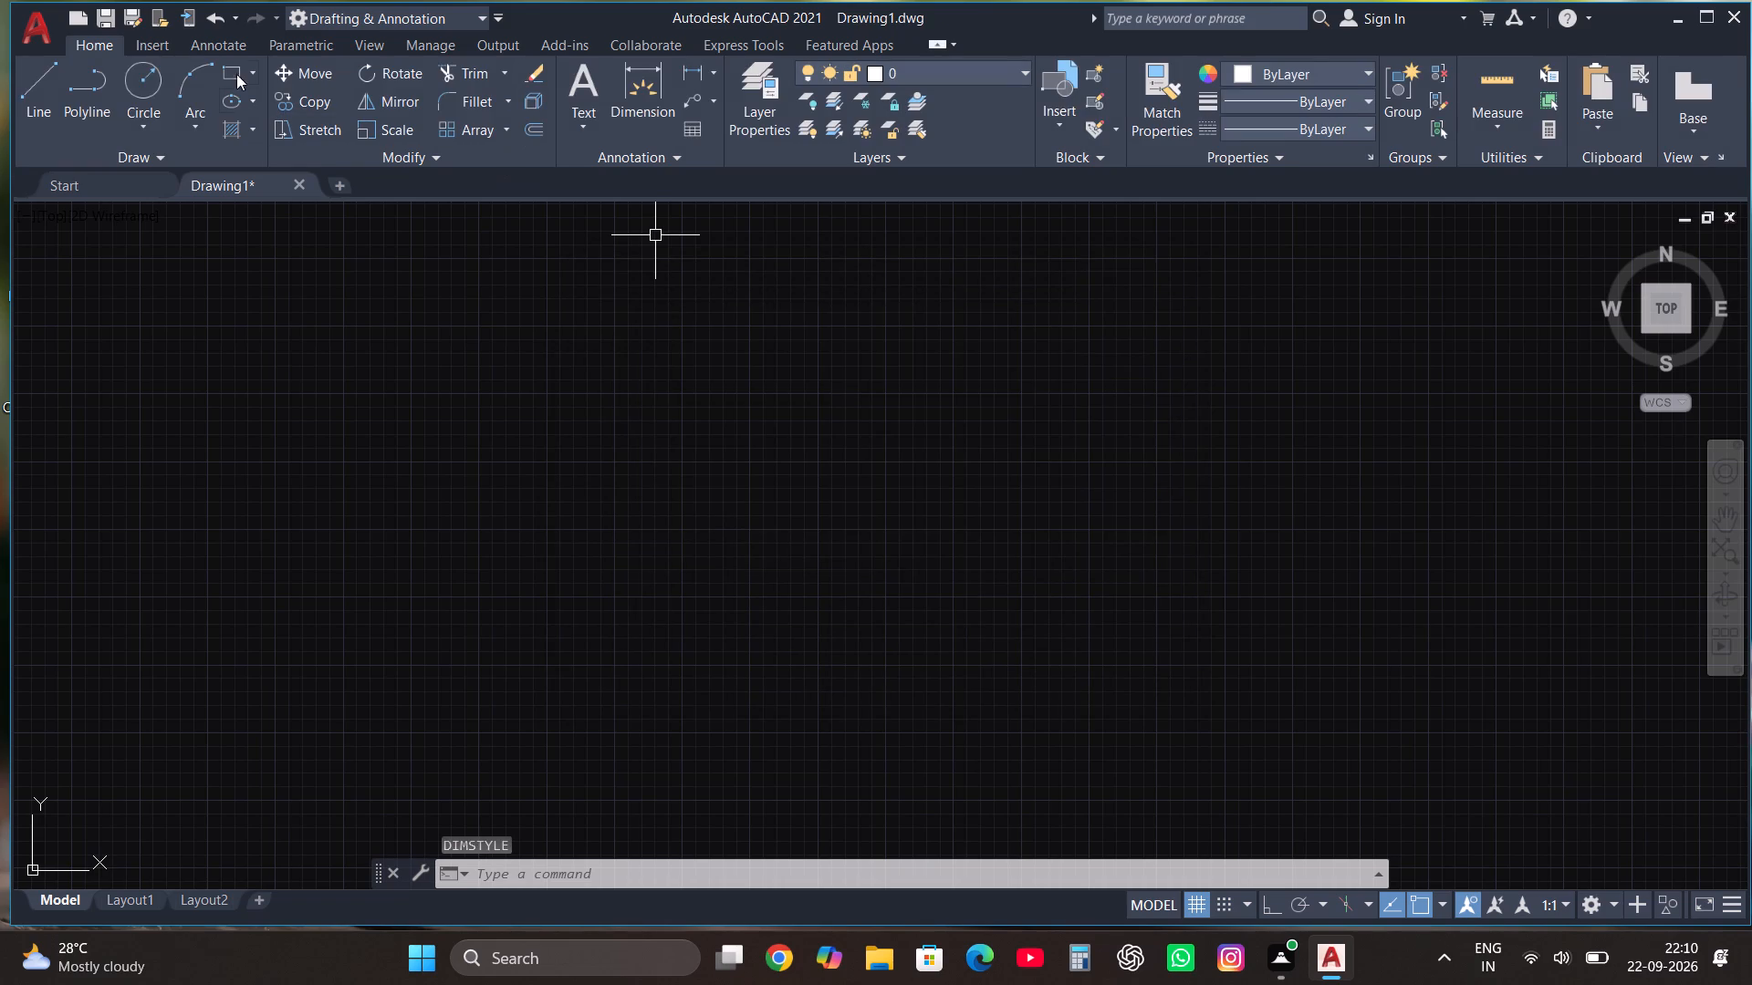
# Draw a 40' by 32'1" rectangle as the floor plan's outer outline.
pyautogui.click(232, 64)
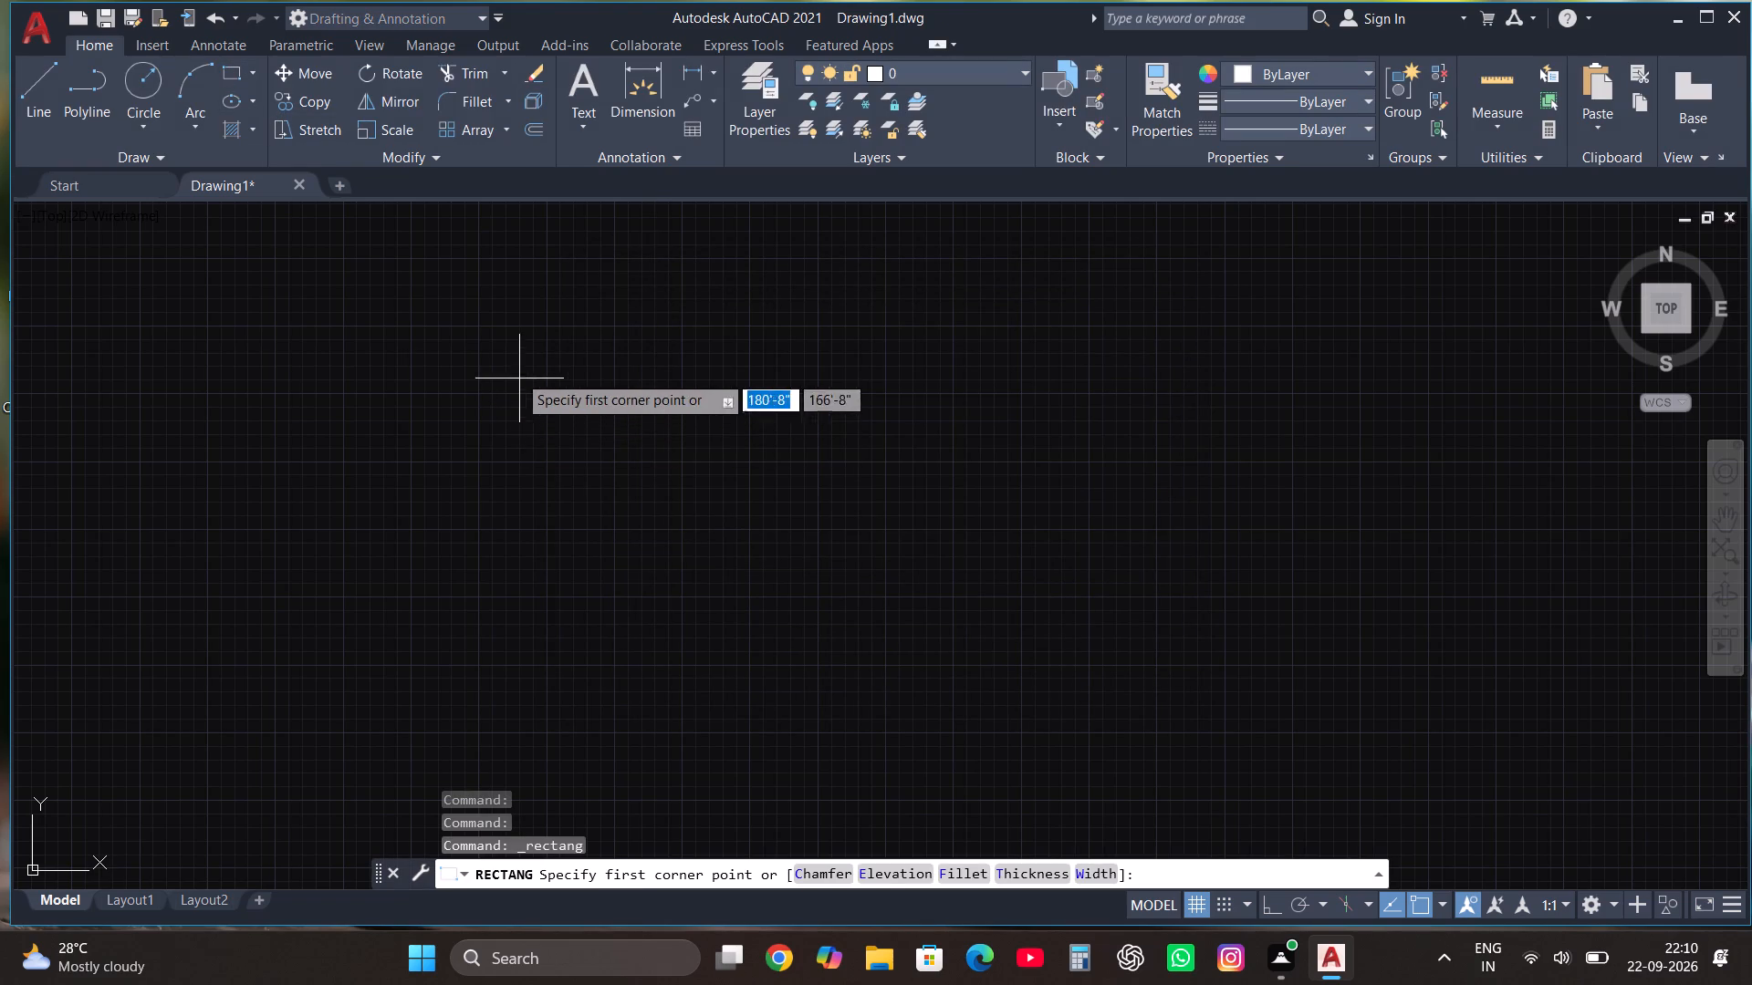
pyautogui.click(517, 373)
pyautogui.press('7')
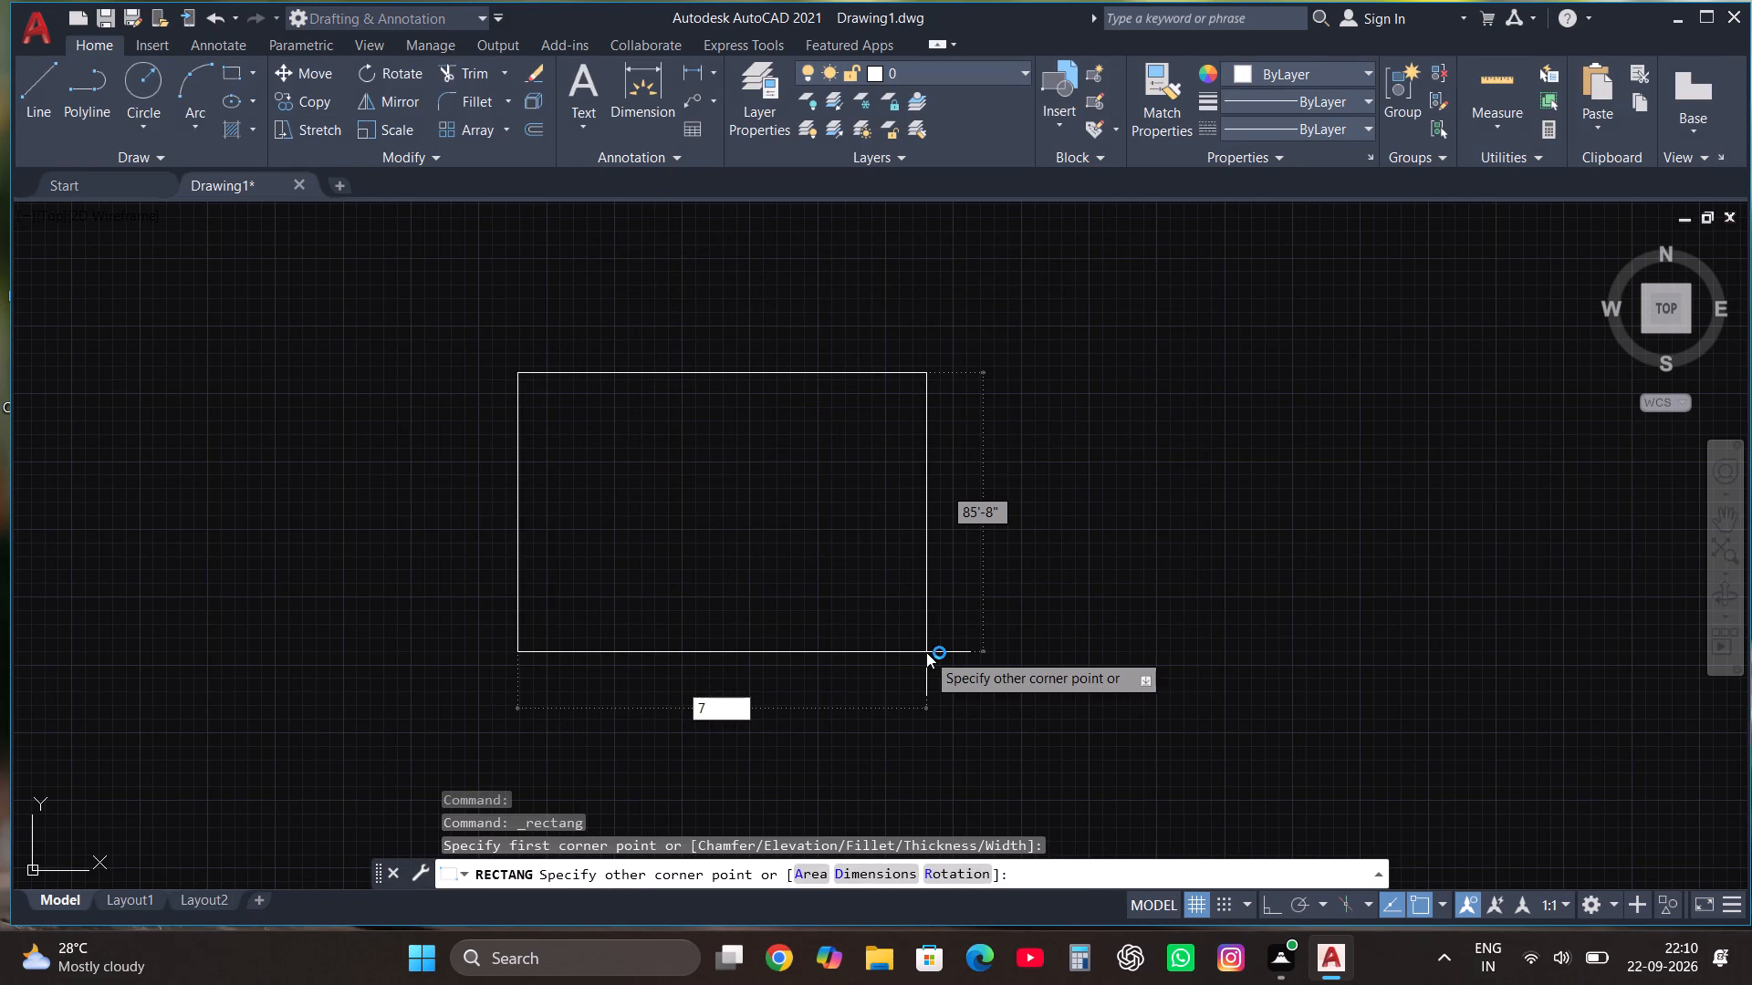
pyautogui.press('BackSpace')
pyautogui.write("40',")
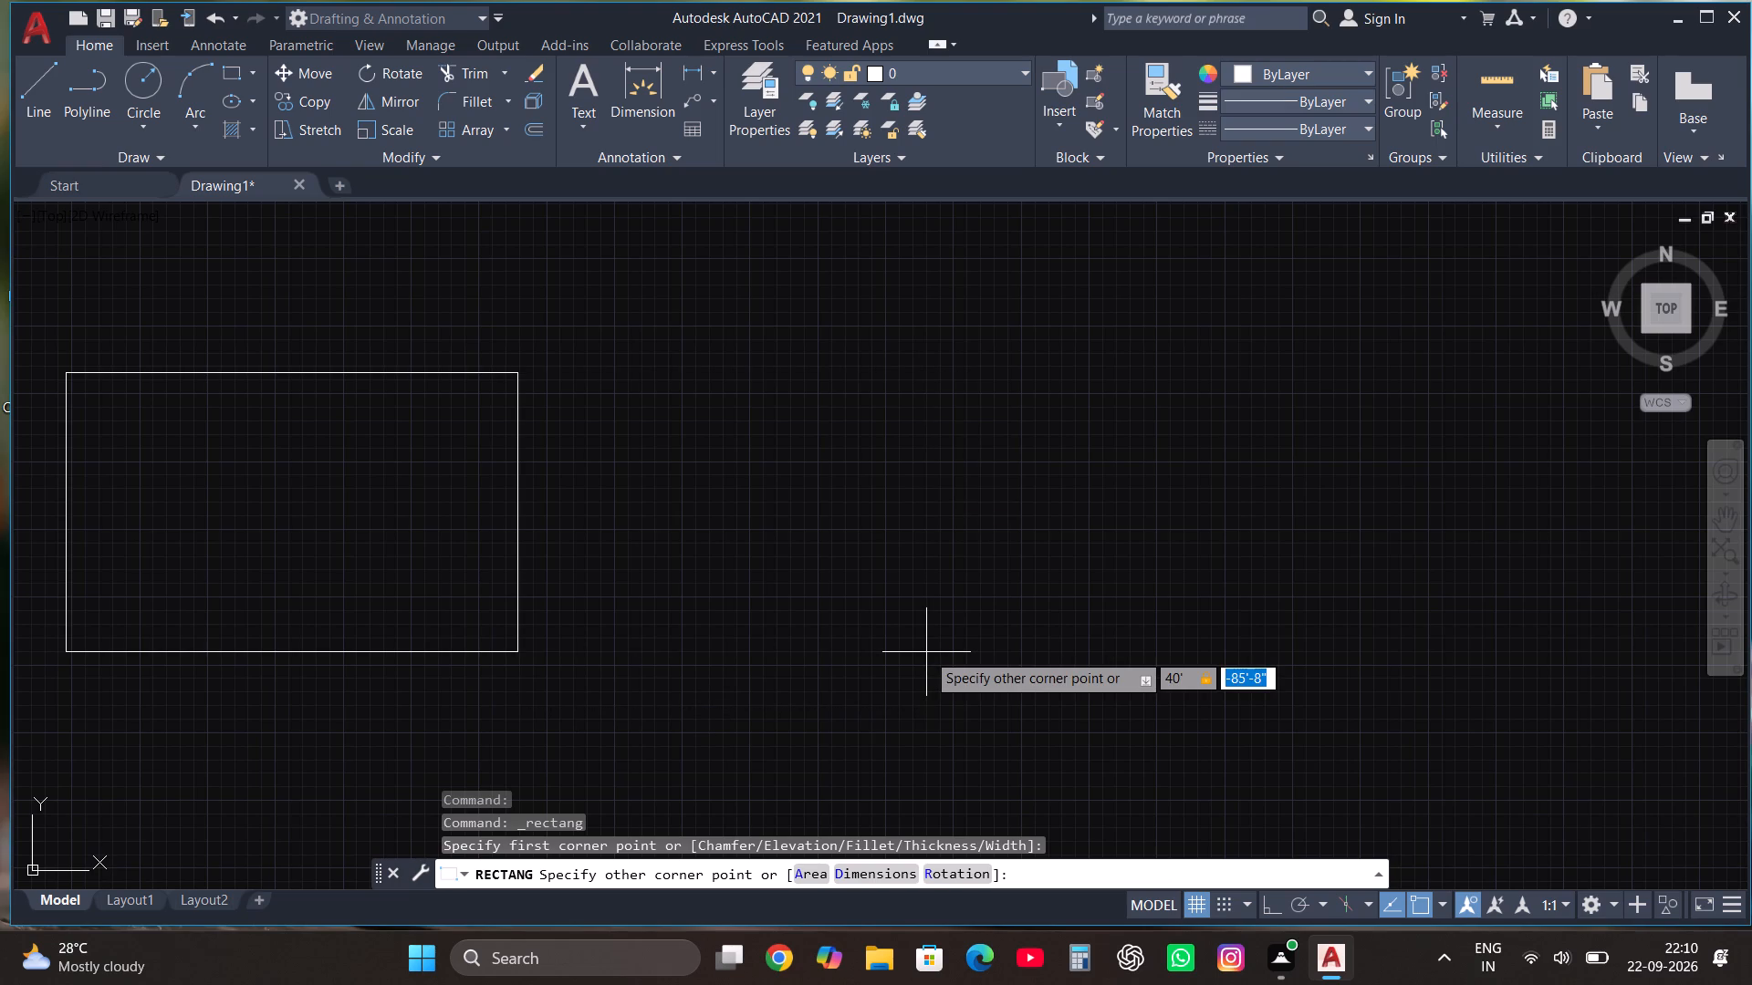
pyautogui.write('32\'1"')
pyautogui.press('Return')
pyautogui.scroll(-4, 924, 652)
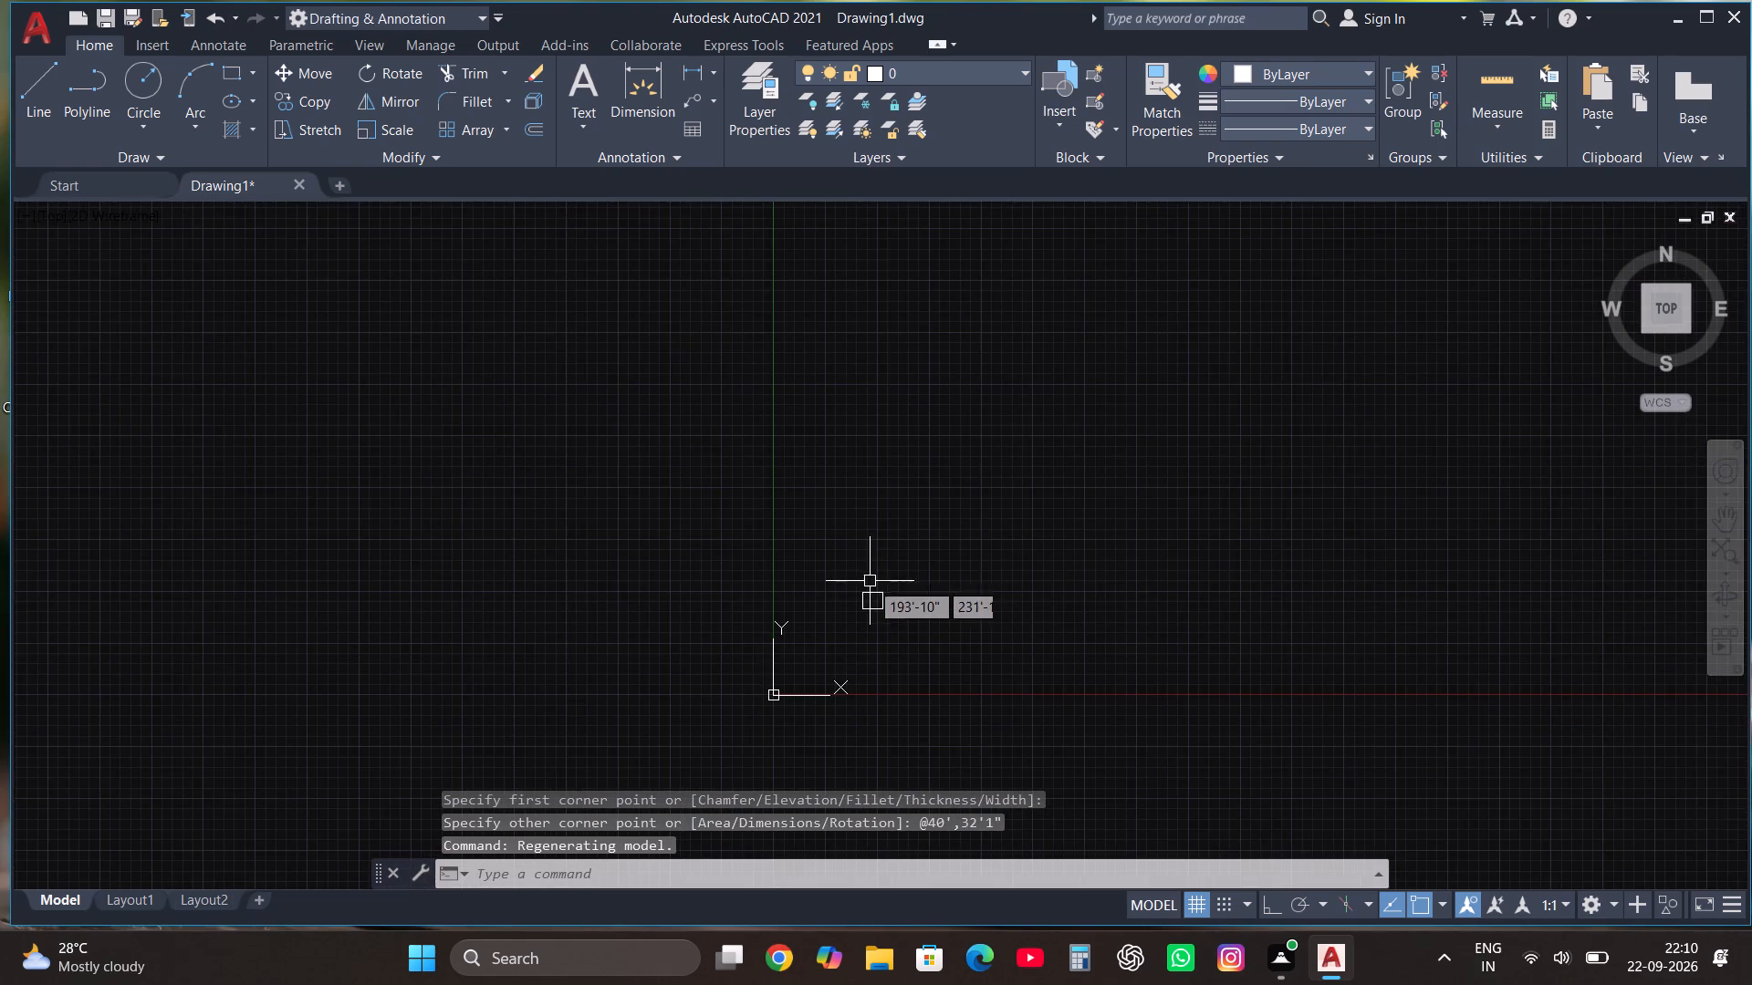
pyautogui.scroll(4, 876, 590)
pyautogui.scroll(2, 874, 731)
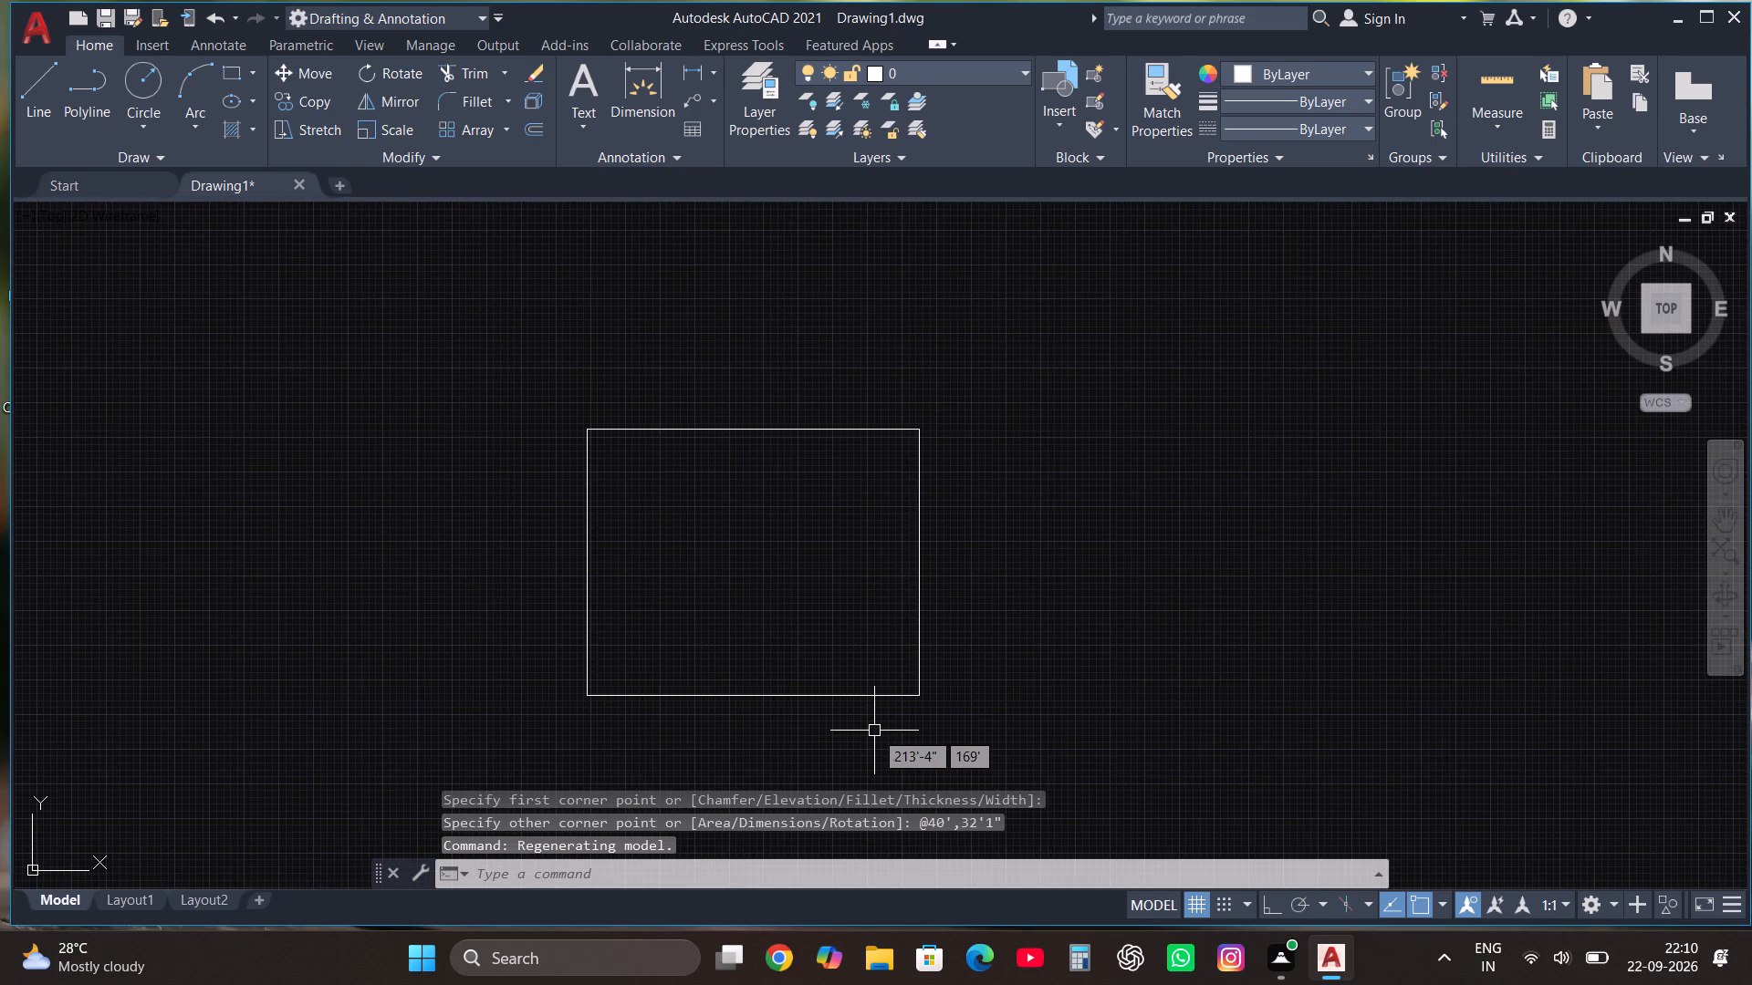
# Save the drawing in the Downloads folder under the name "4bhk ---".
pyautogui.hotkey('ctrl', 's')
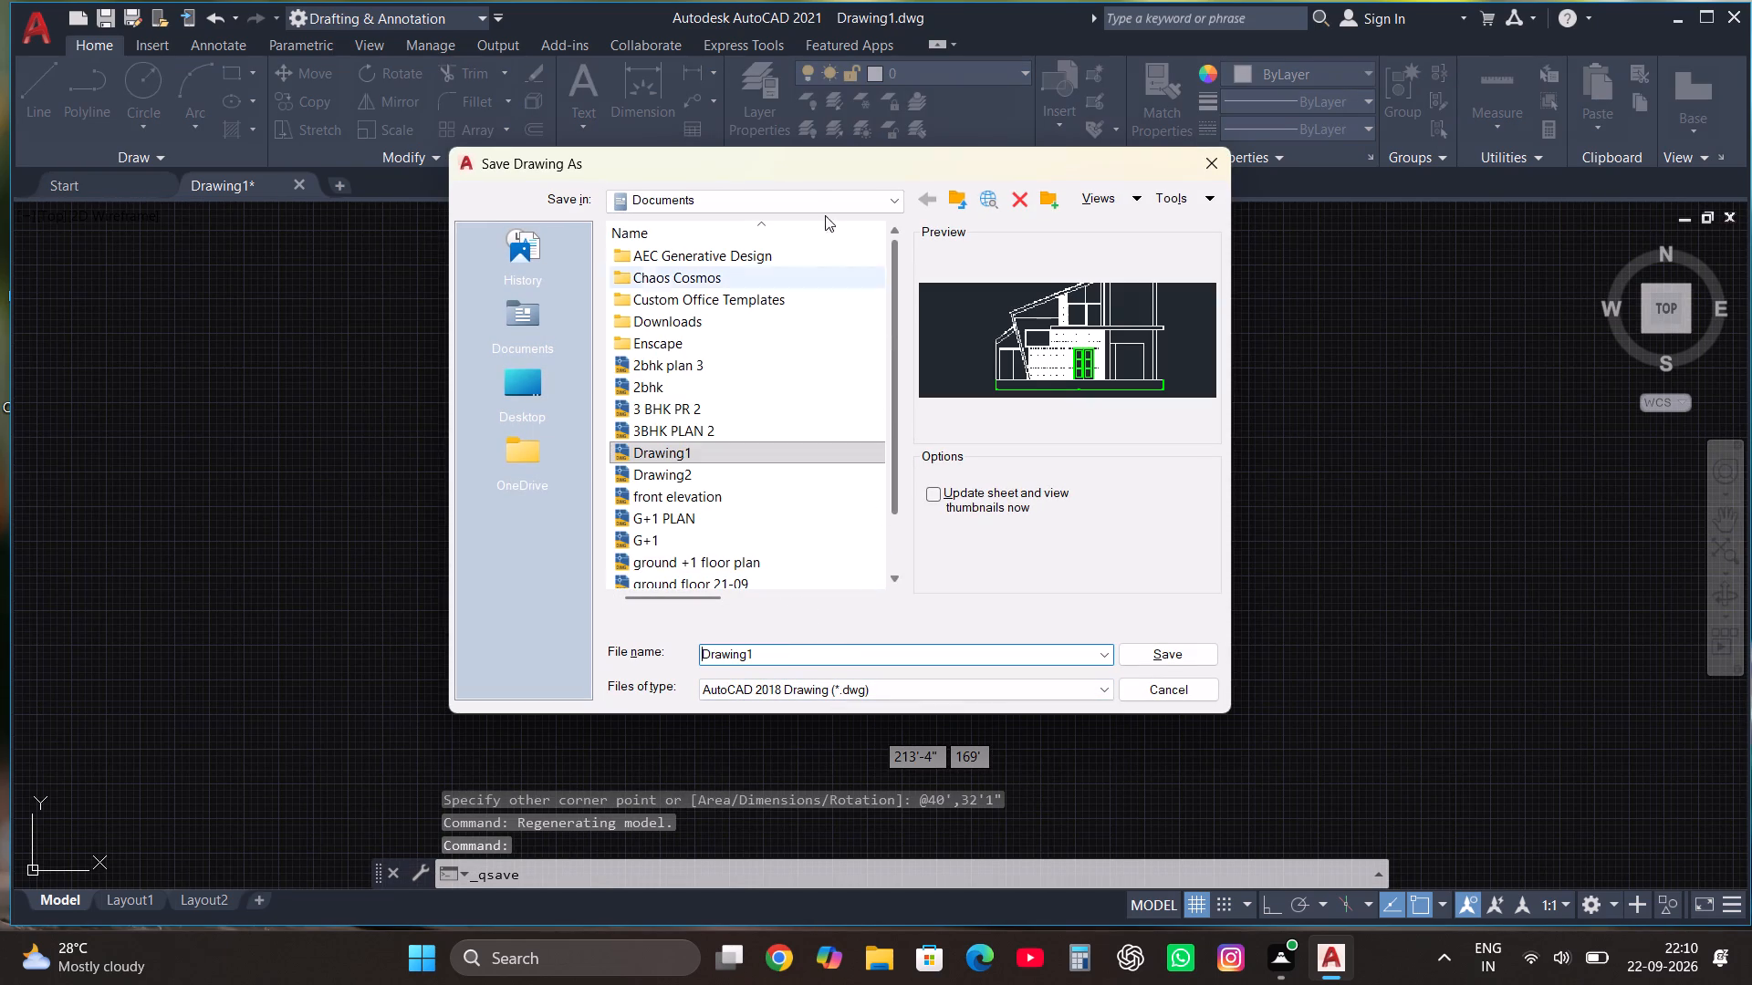
pyautogui.click(813, 201)
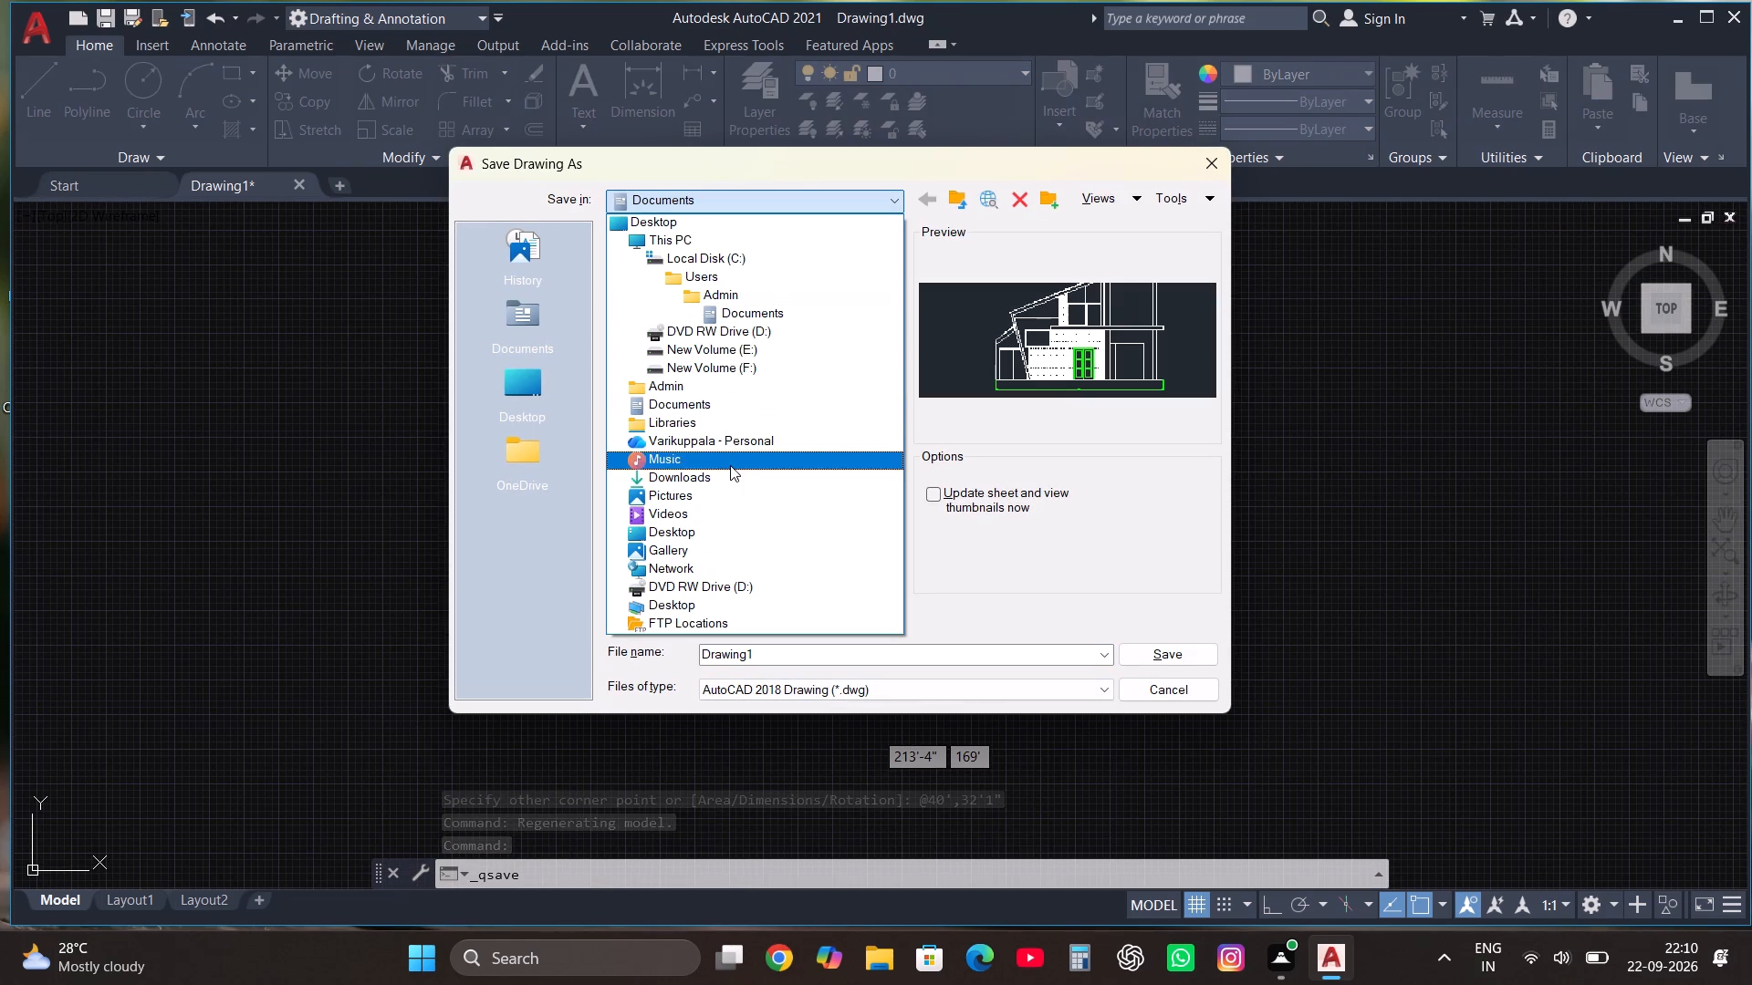
pyautogui.click(725, 470)
pyautogui.click(771, 652)
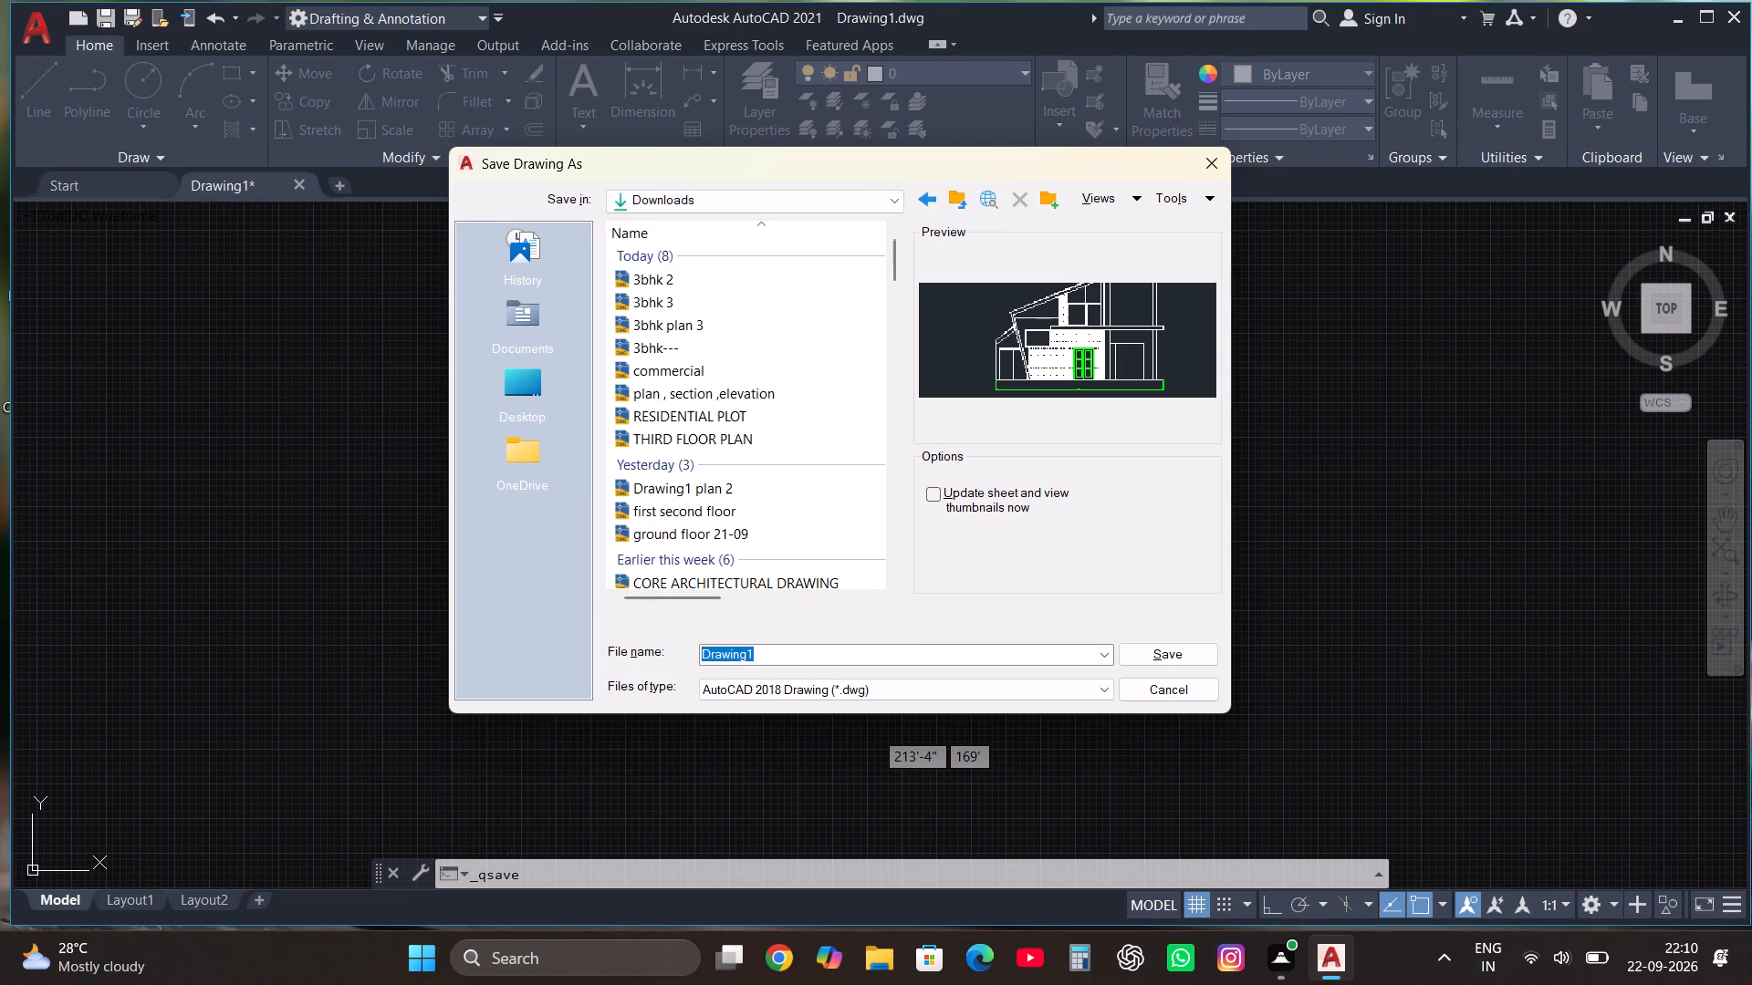
pyautogui.write('4bhk')
pyautogui.press('space')
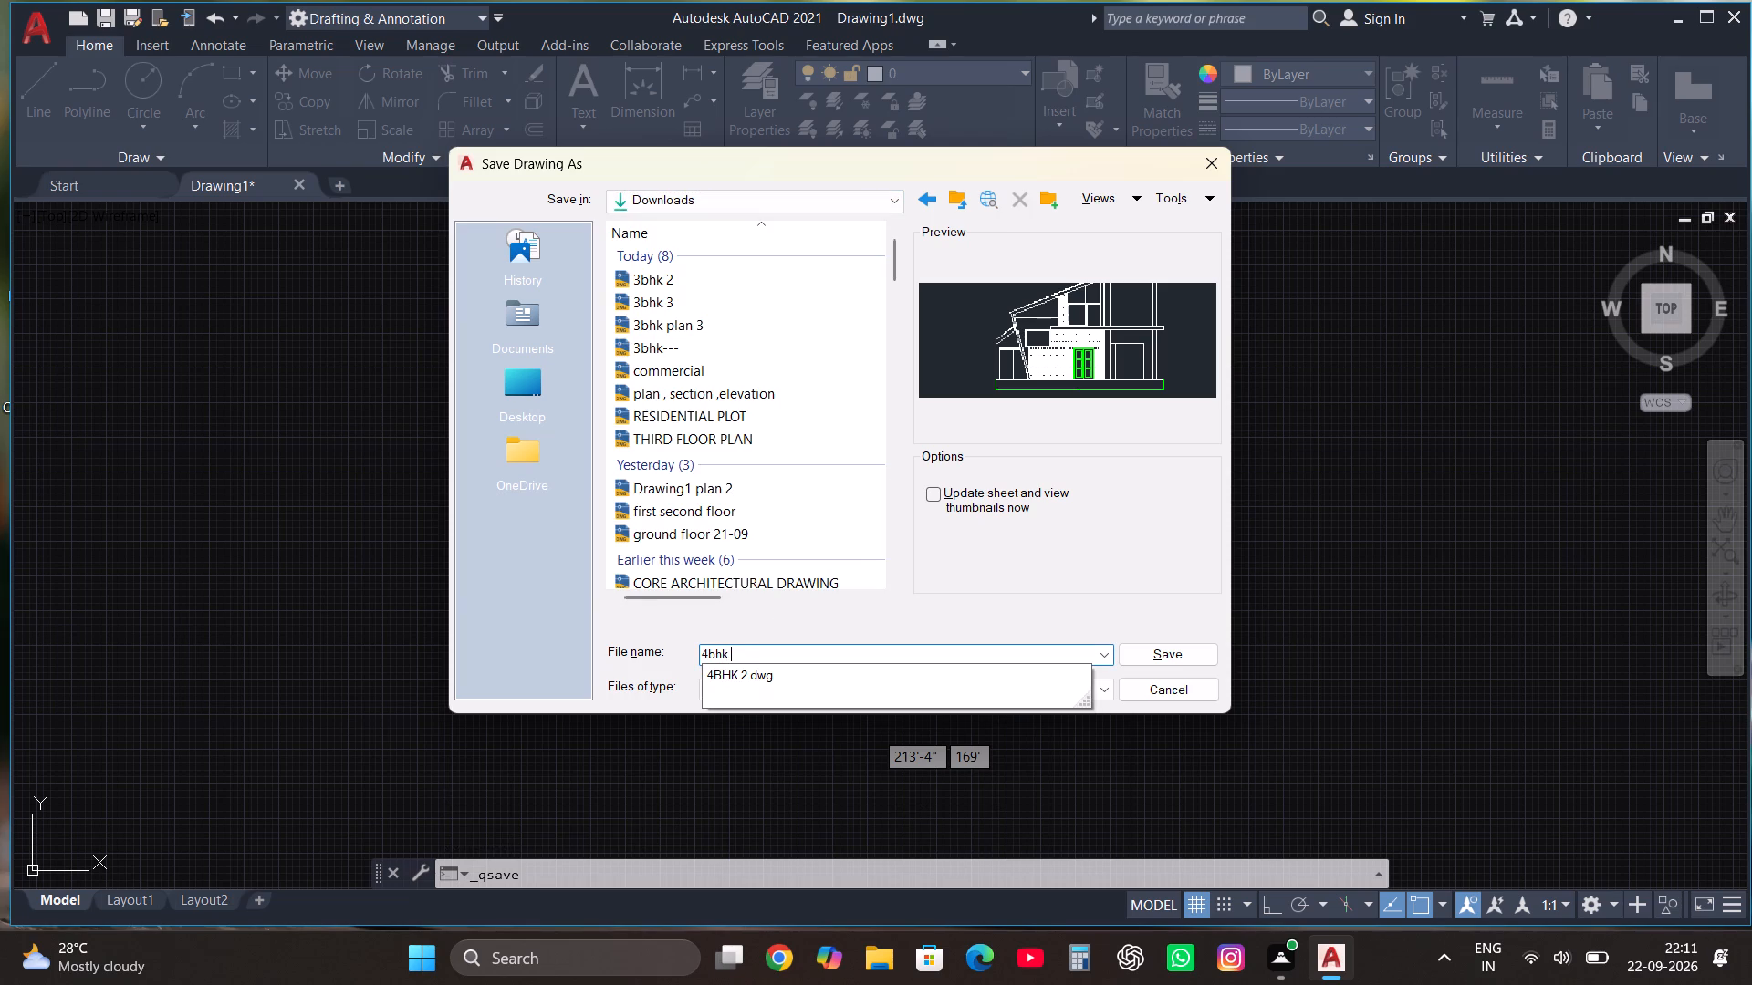
pyautogui.write('---')
pyautogui.click(1169, 665)
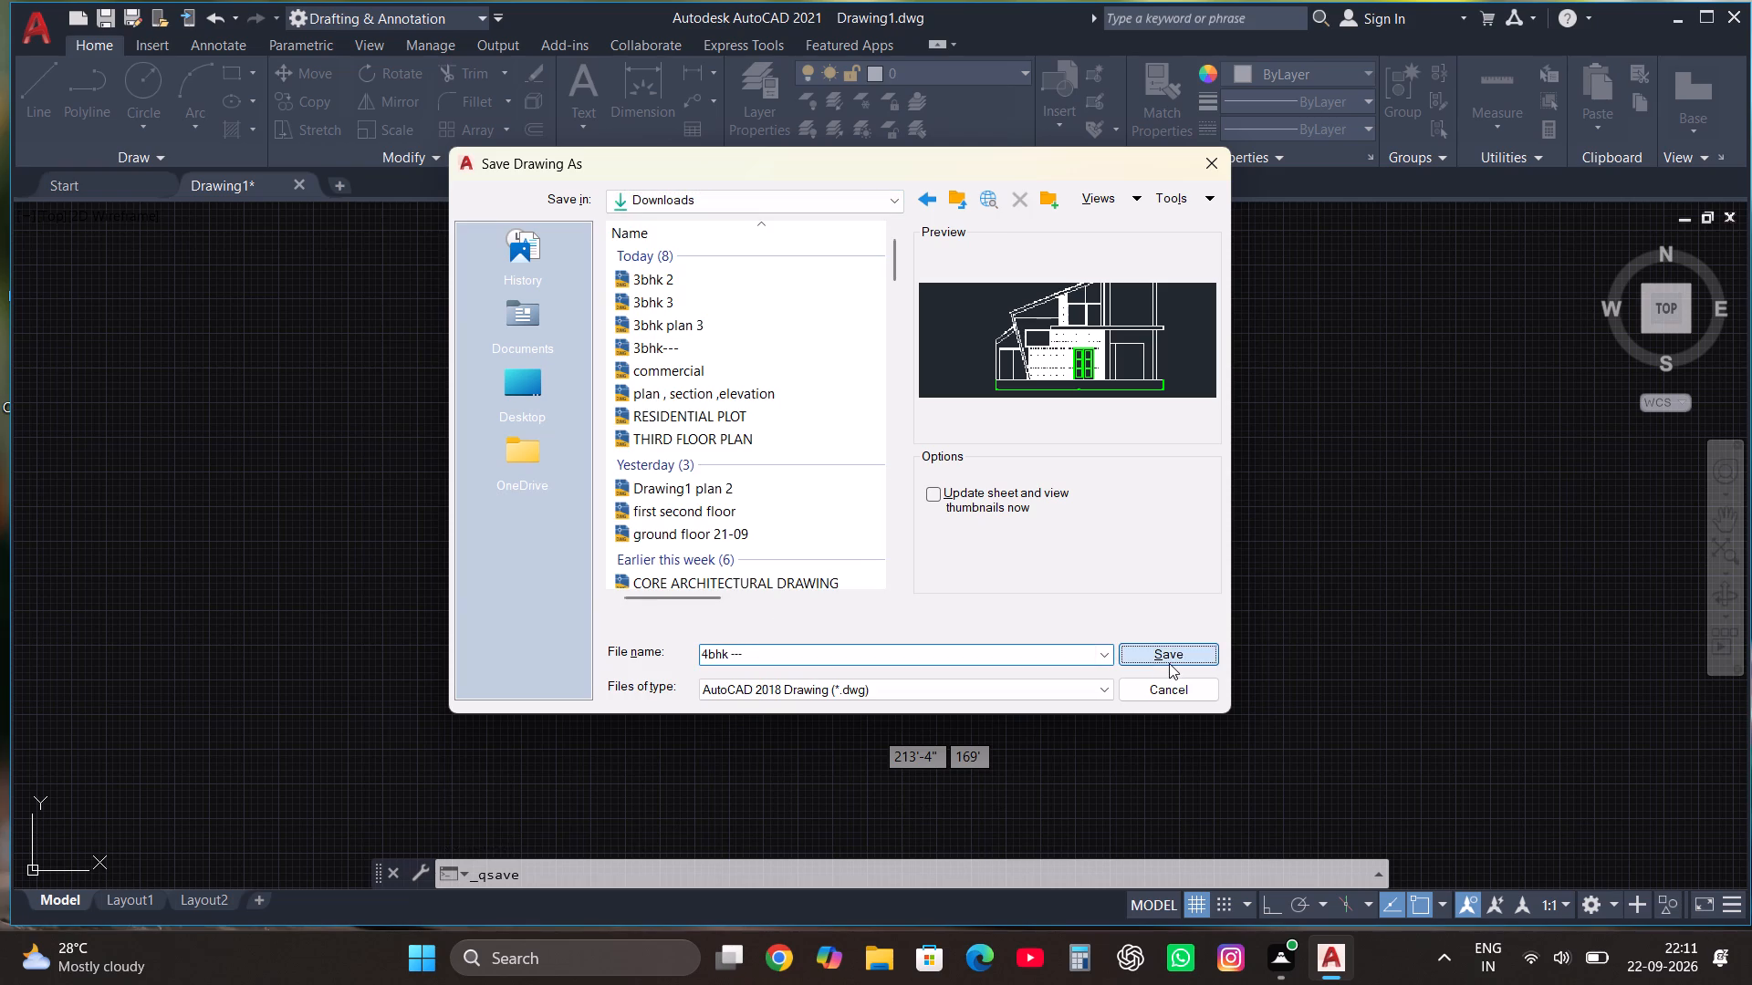
# Offset the outer rectangle inward by 9" to form the outer wall thickness.
pyautogui.click(805, 488)
pyautogui.click(762, 415)
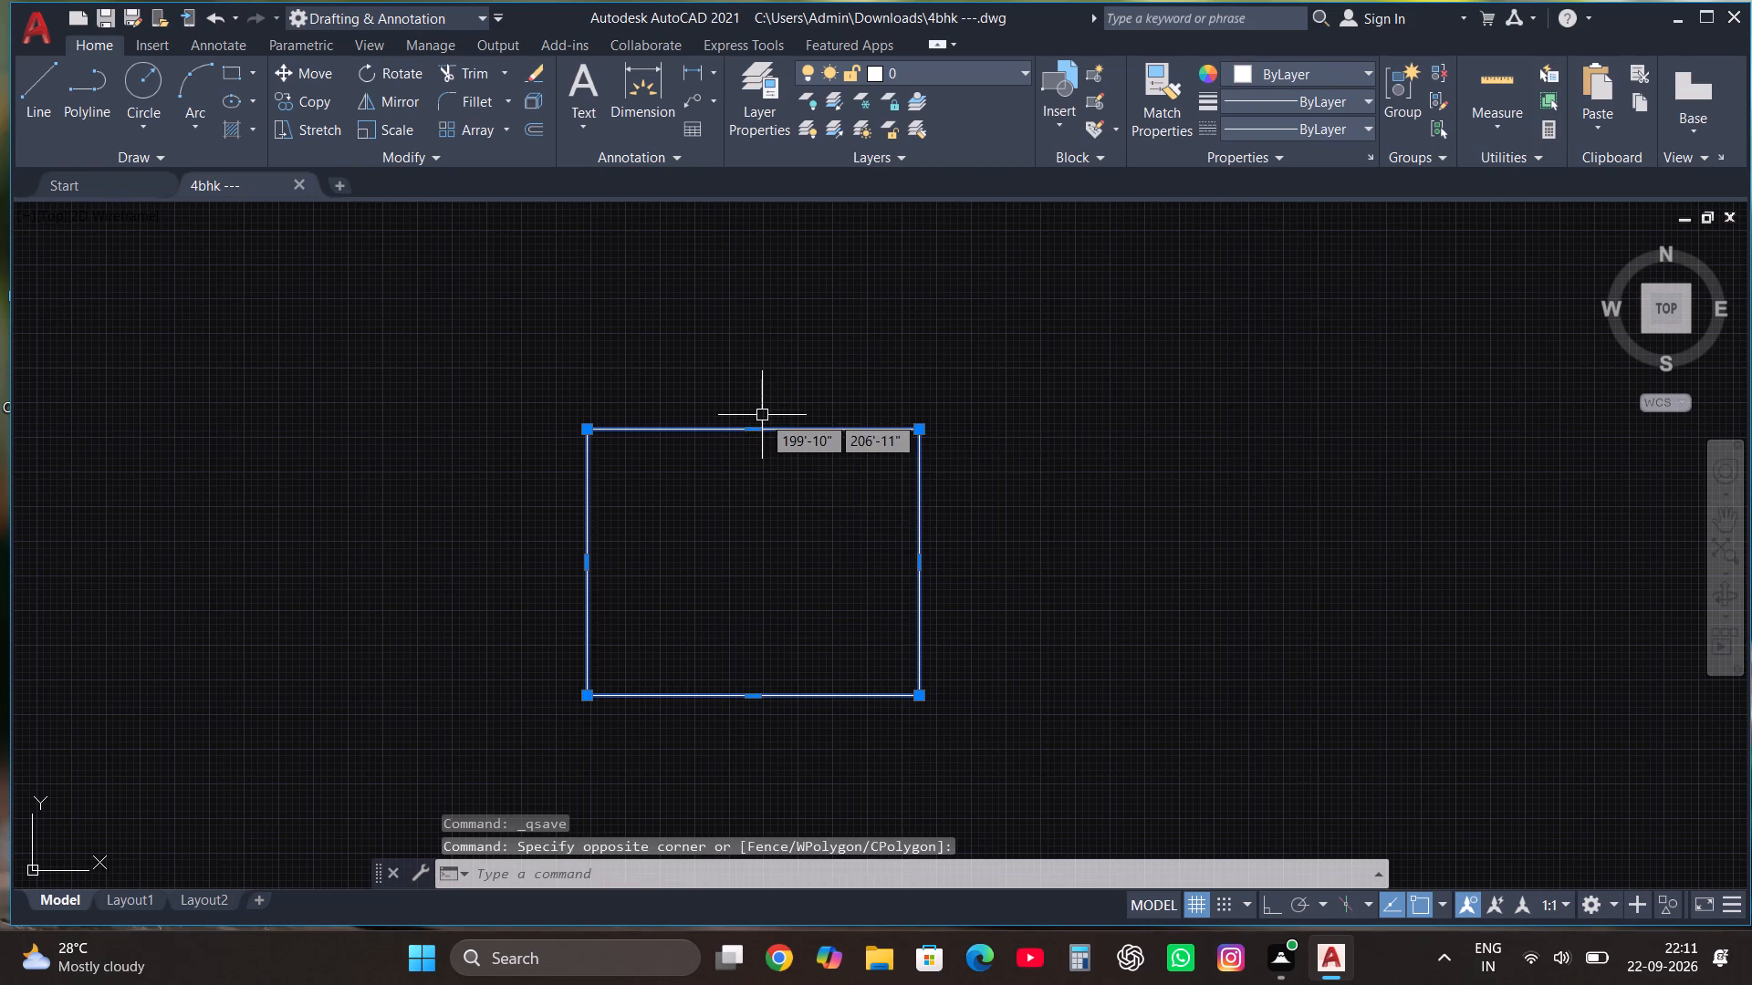
pyautogui.click(530, 130)
pyautogui.click(692, 428)
pyautogui.click(692, 459)
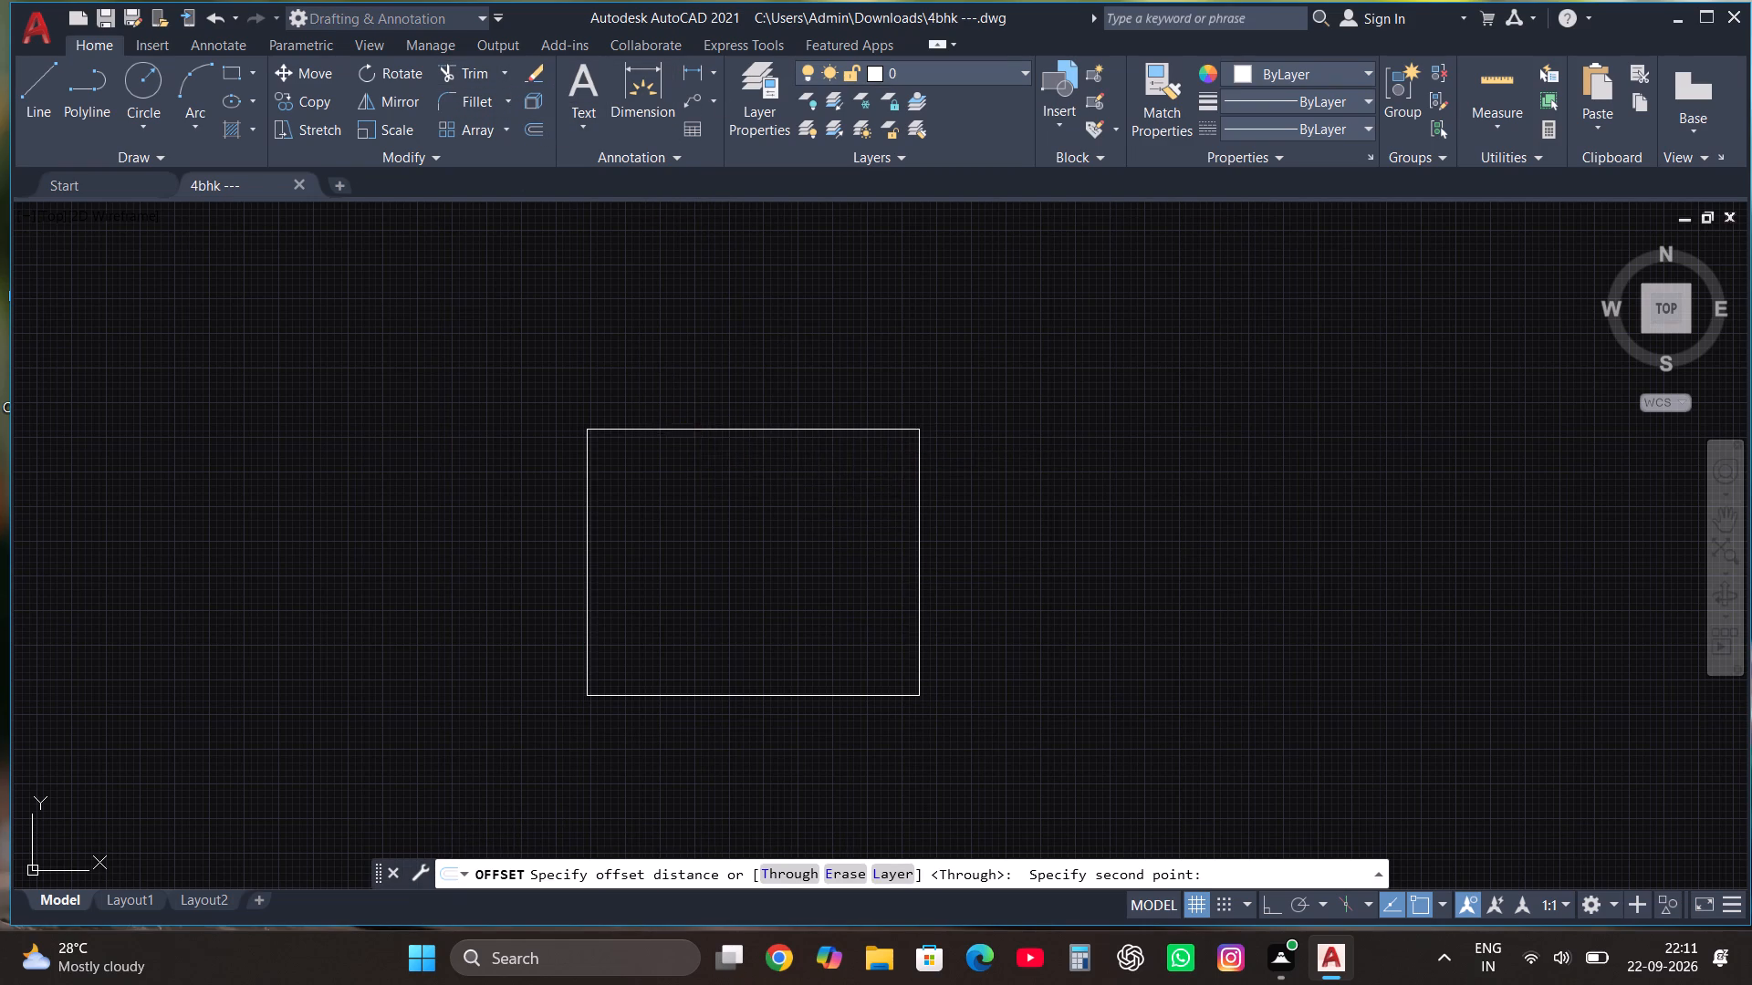
pyautogui.write('9"')
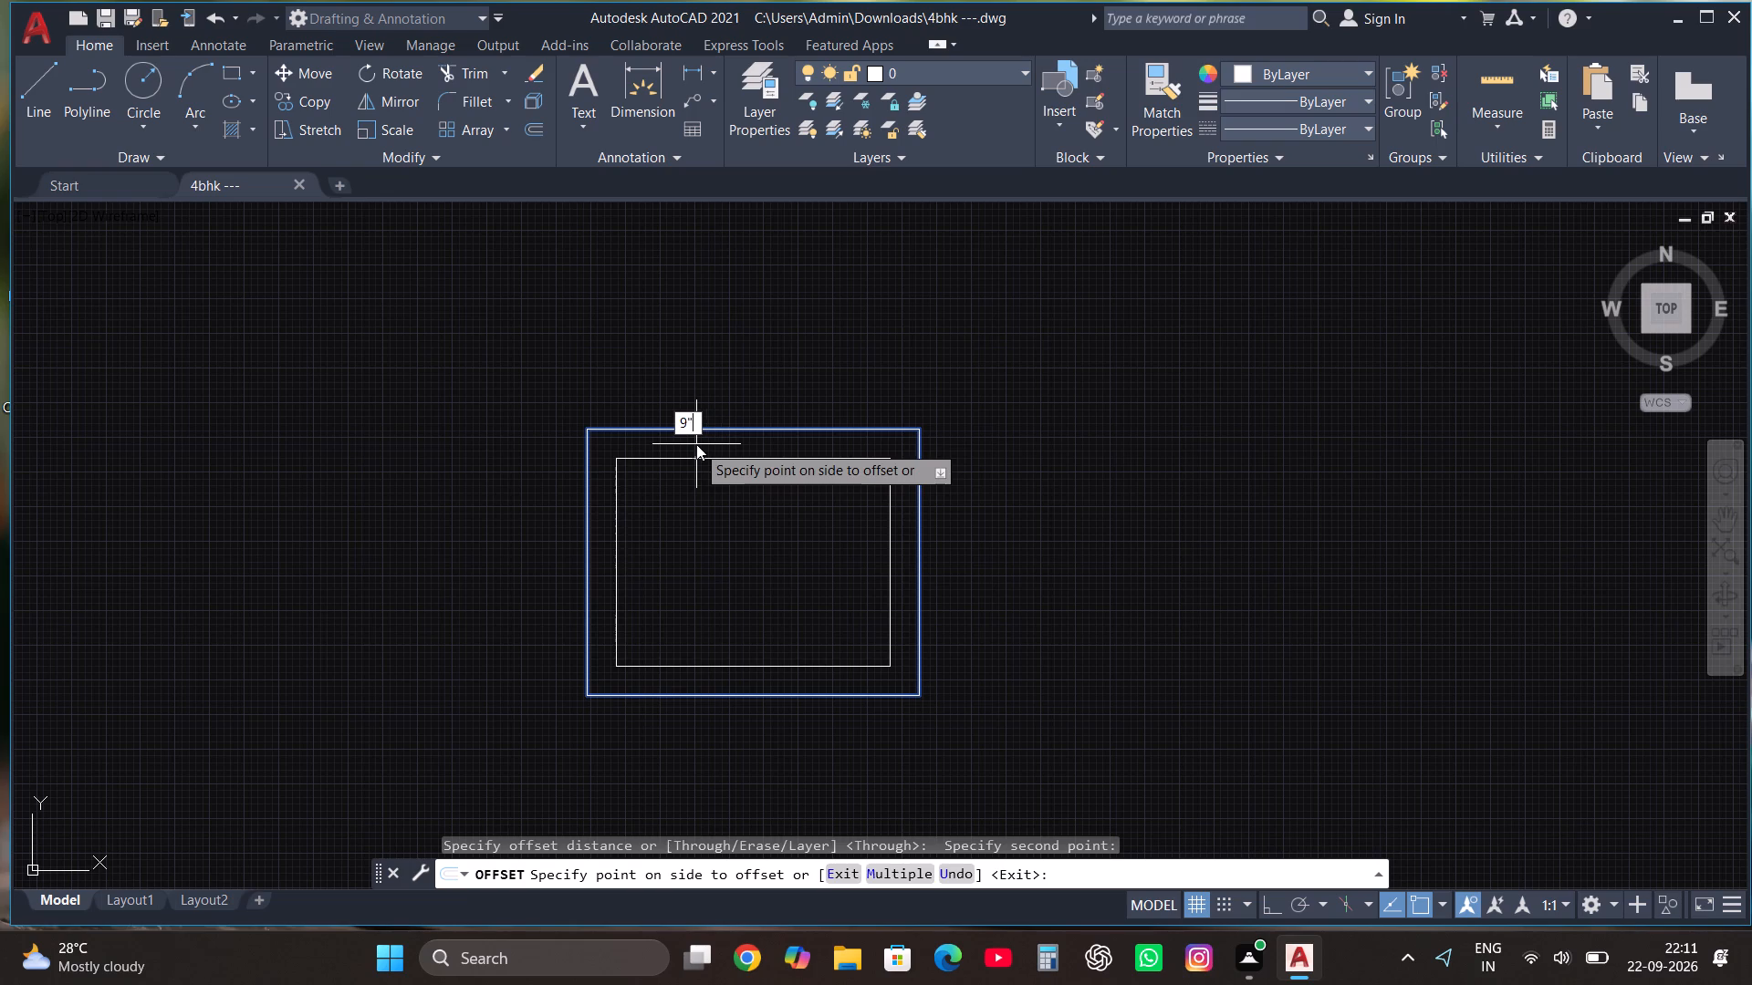
pyautogui.press('Return')
pyautogui.press('Escape')
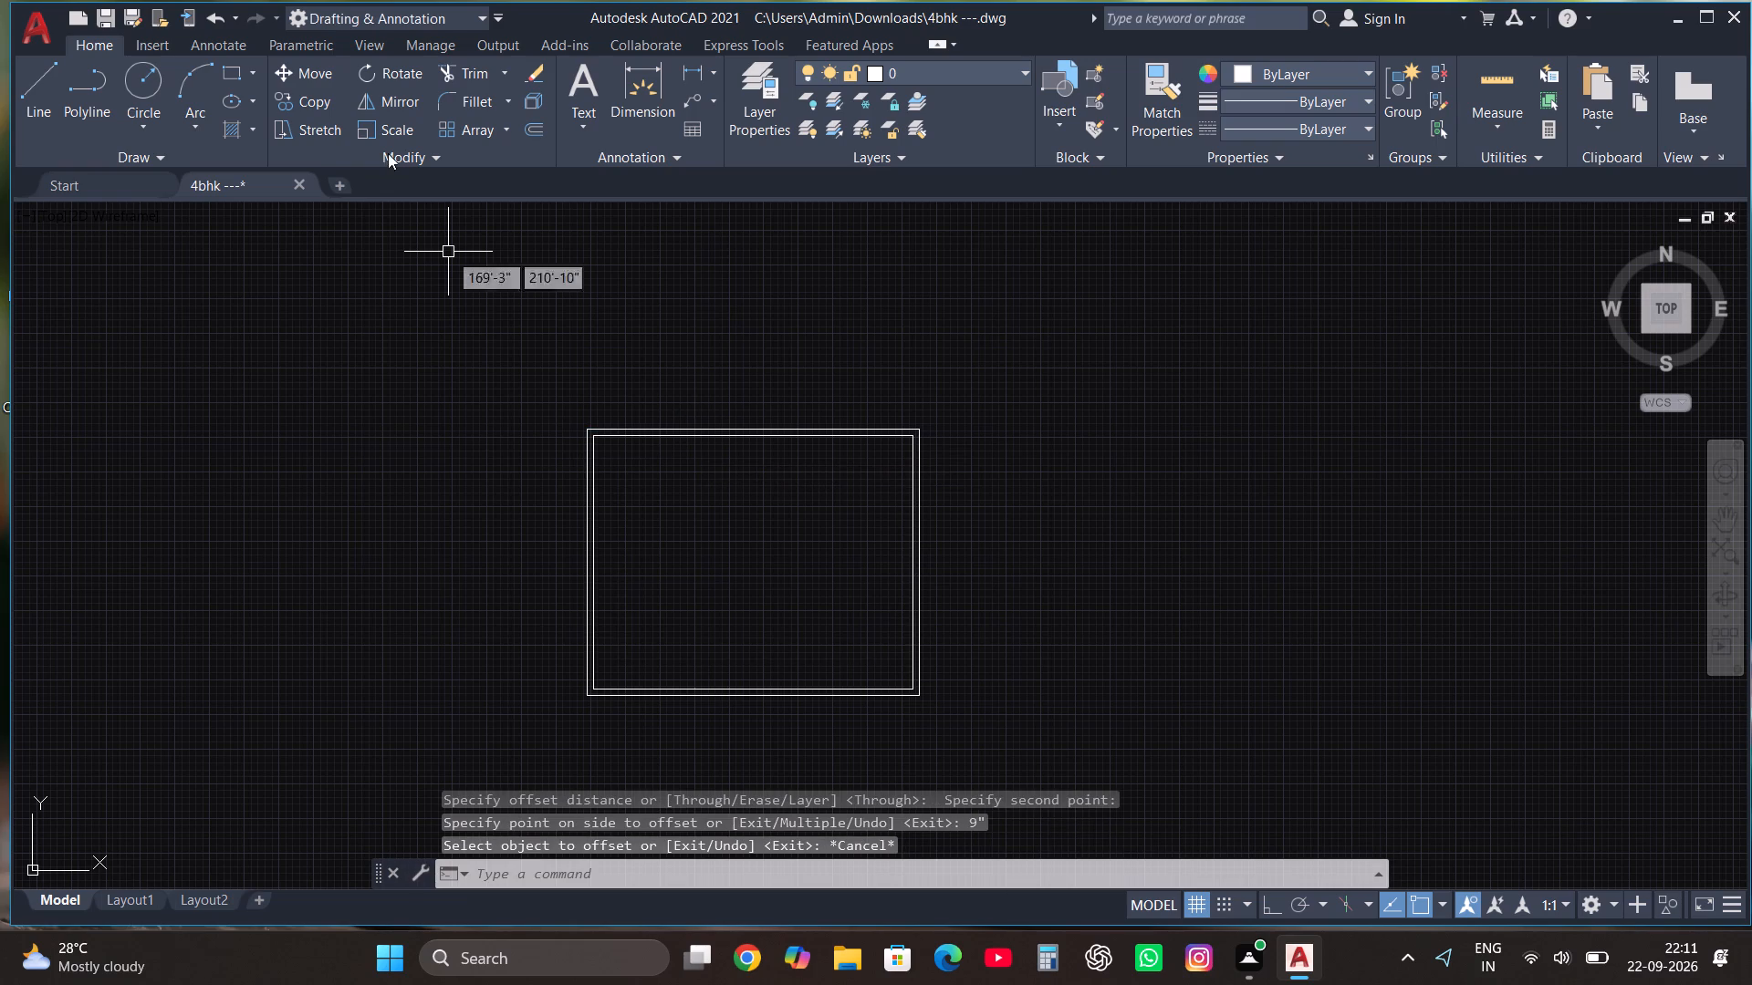
# With Ortho on, draw lines for an 11' by 12' room from the inner top-left corner of the outer walls.
pyautogui.click(53, 65)
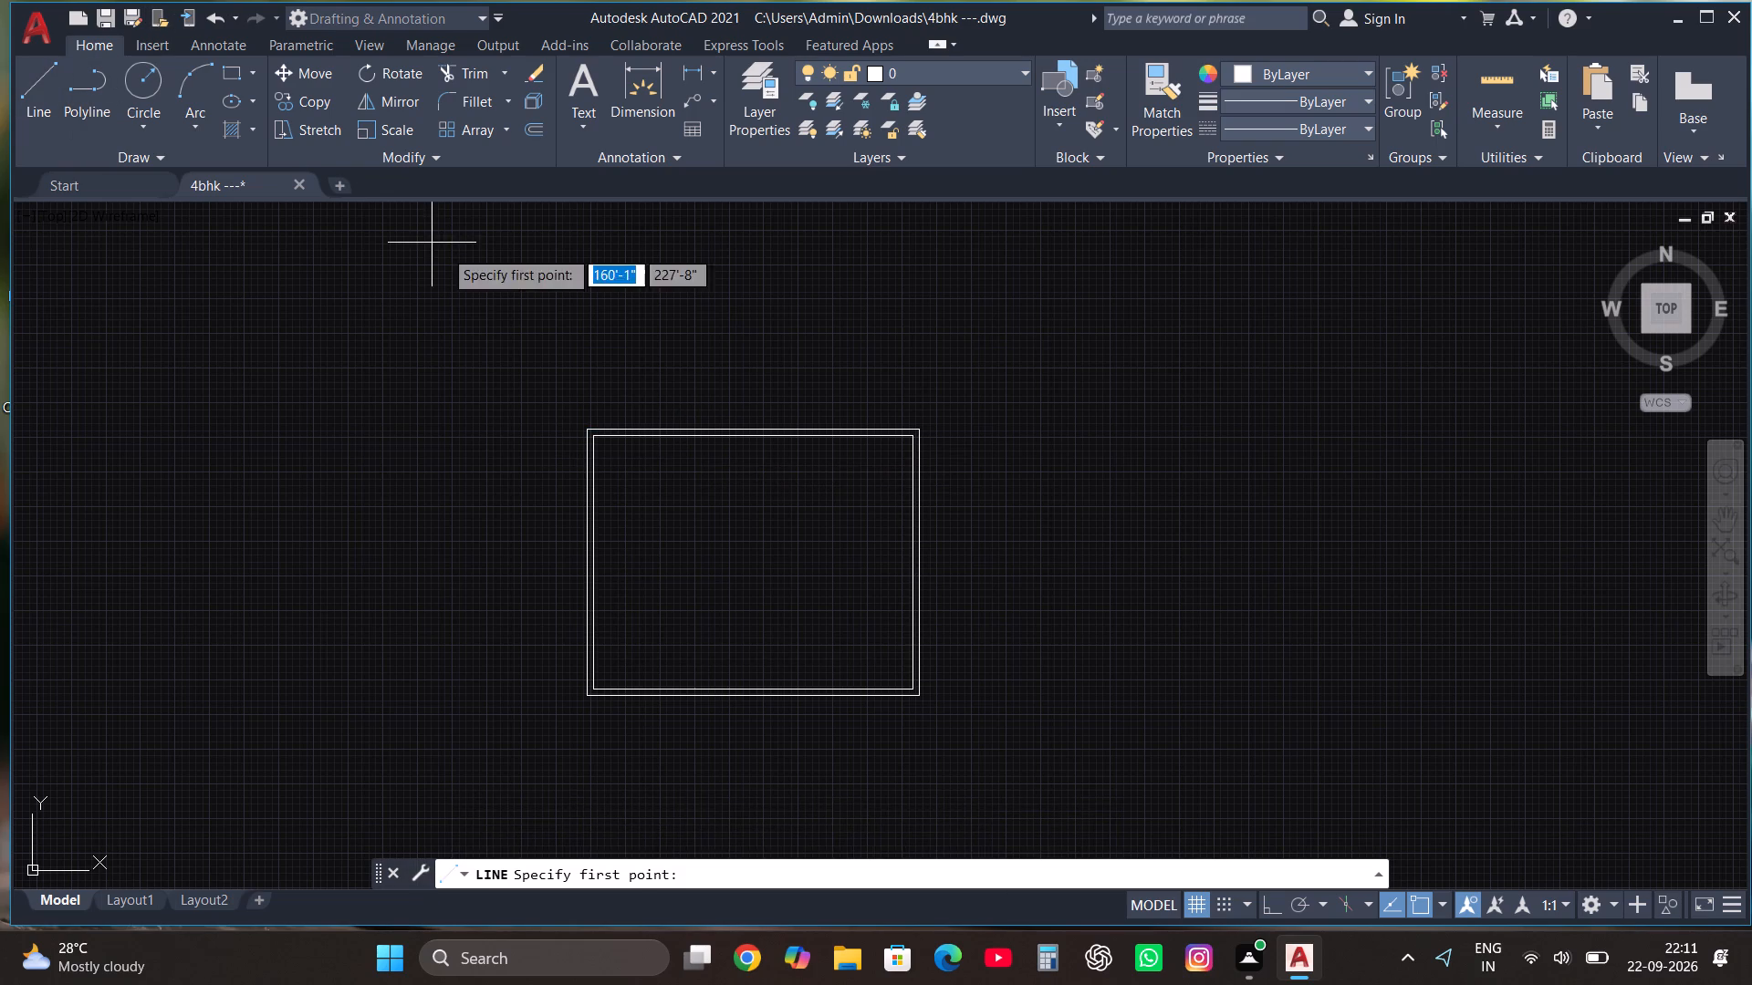
pyautogui.scroll(3, 586, 445)
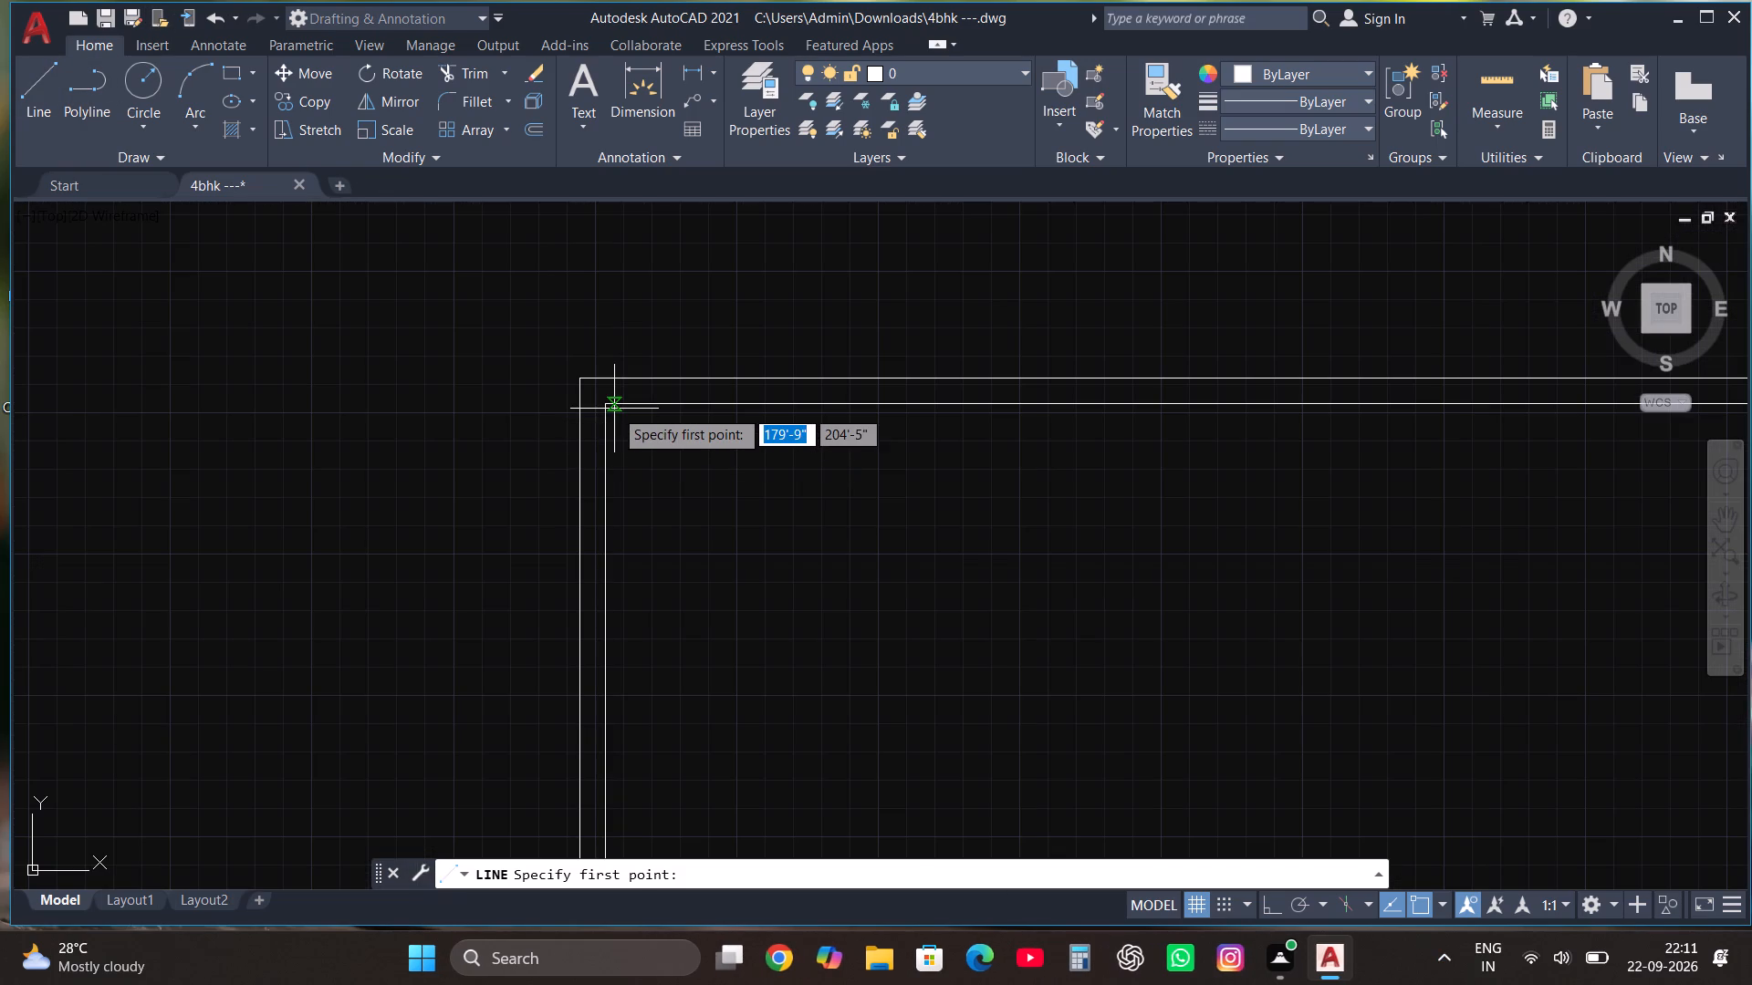
pyautogui.click(606, 404)
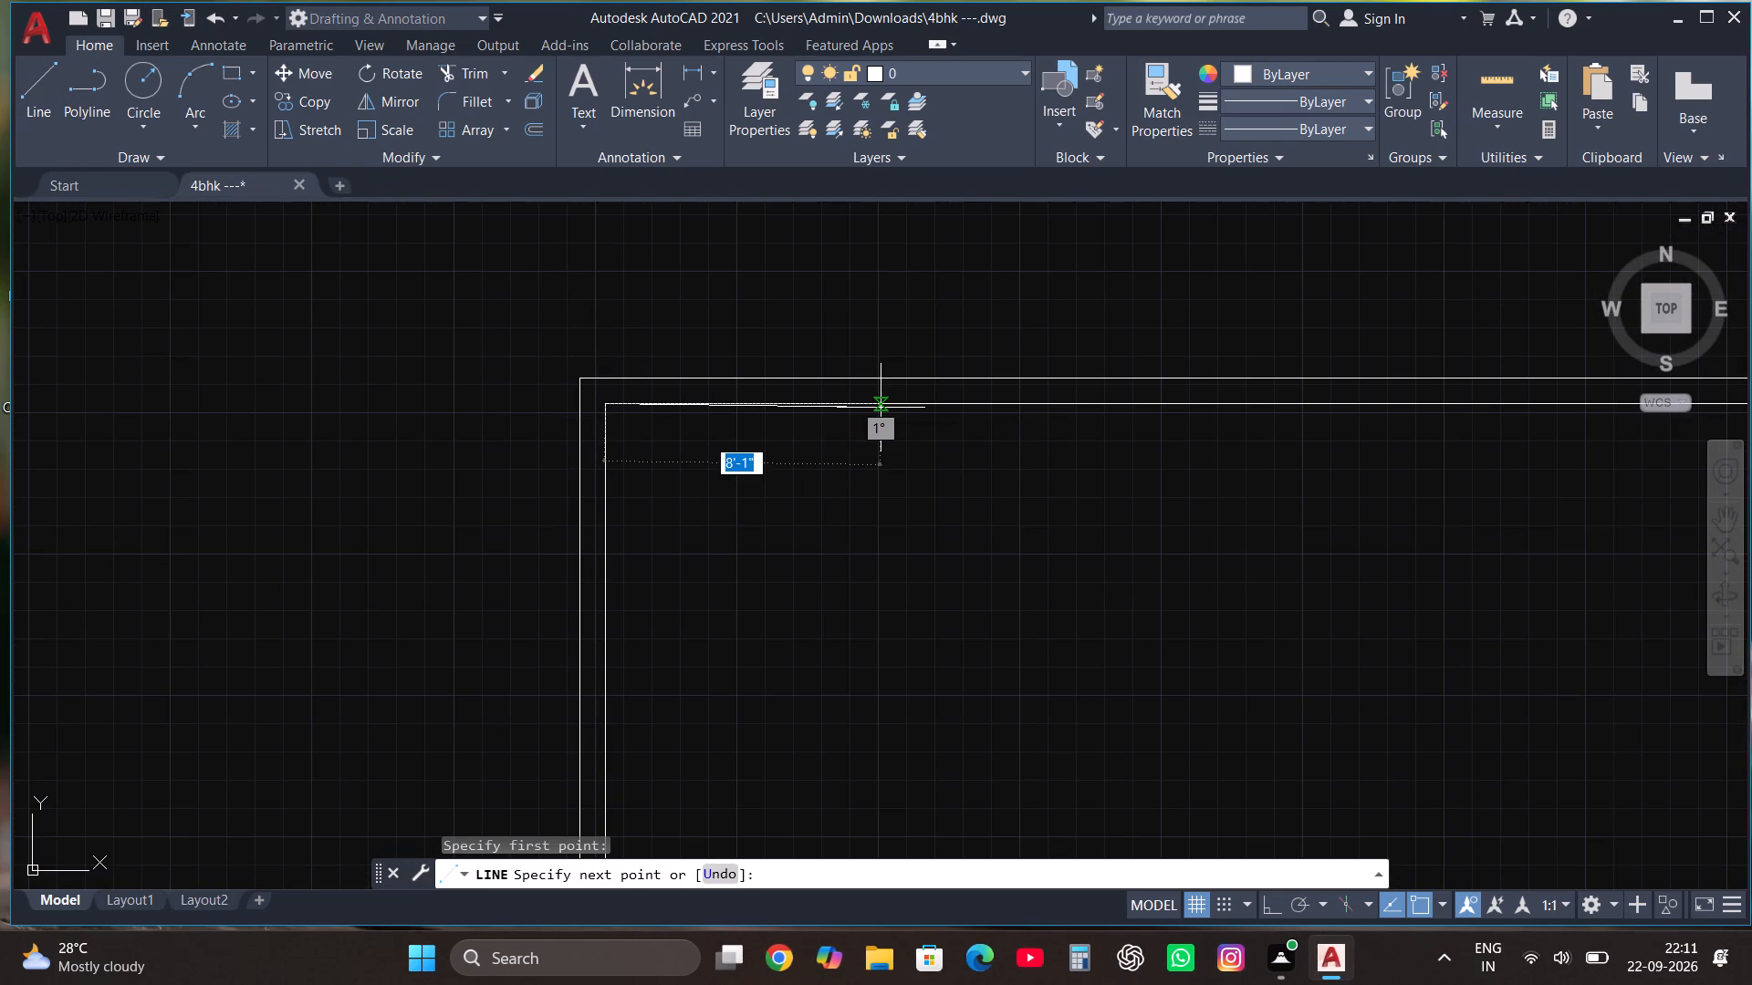
pyautogui.press('F8')
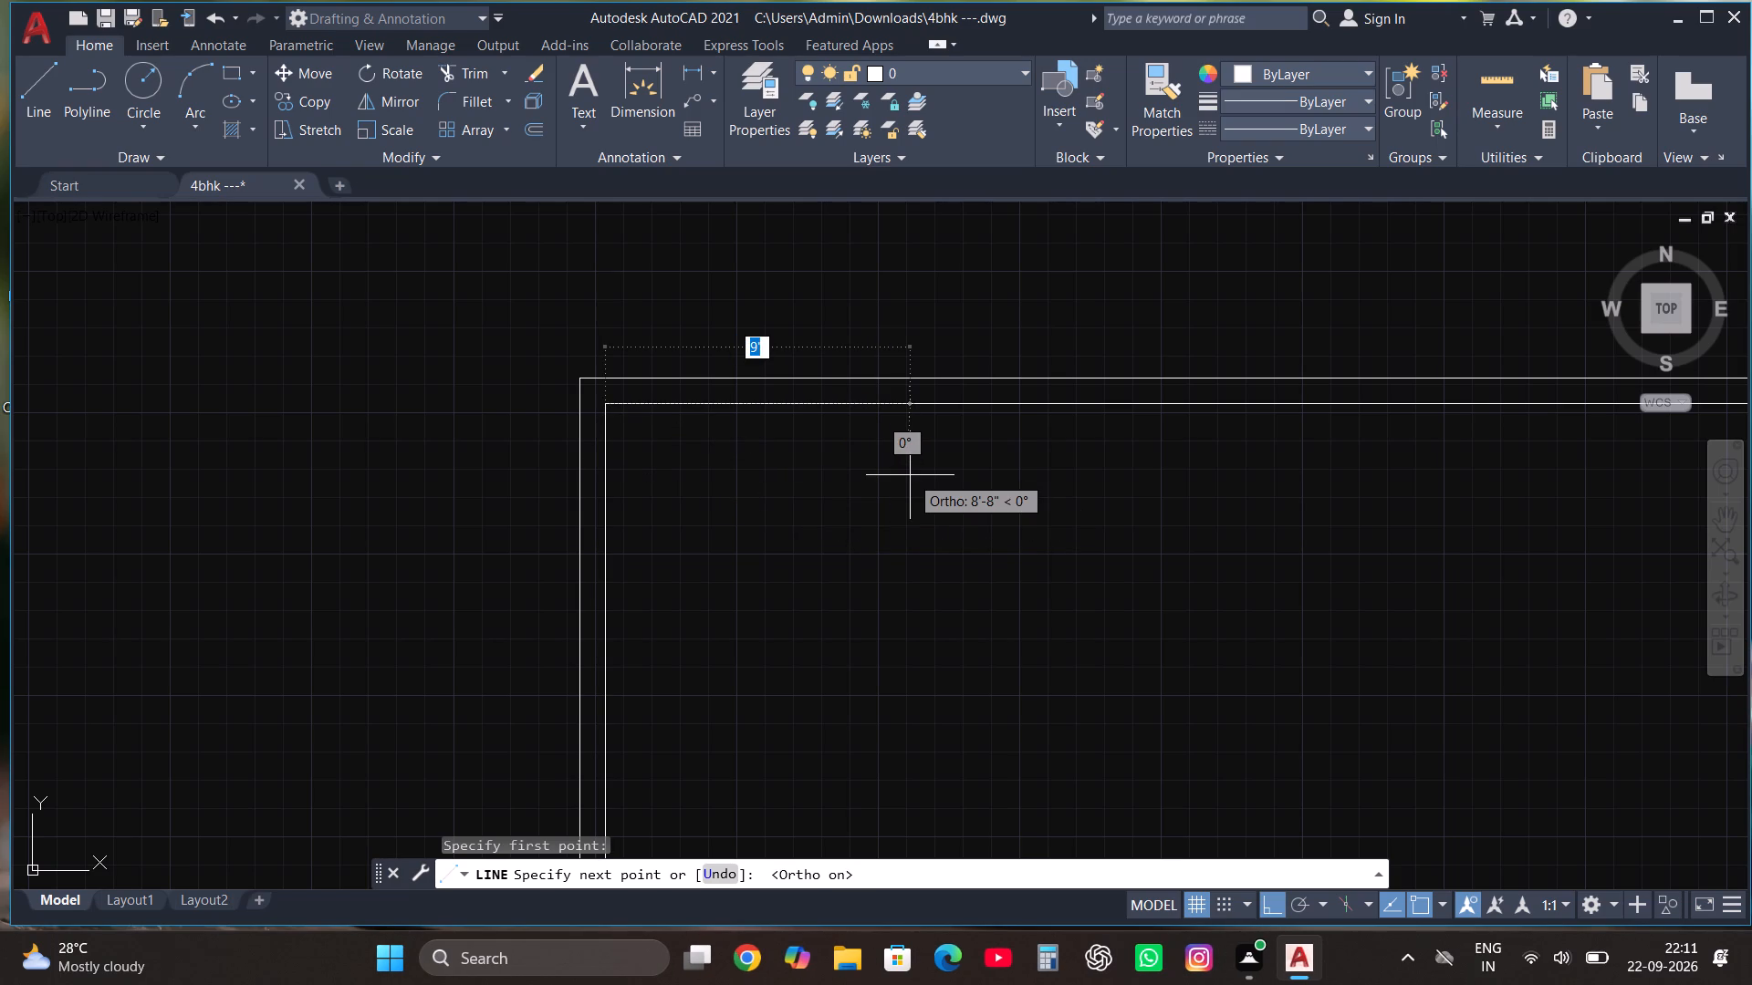
pyautogui.write("11'")
pyautogui.press('Return')
pyautogui.scroll(-2, 910, 475)
pyautogui.scroll(2, 935, 525)
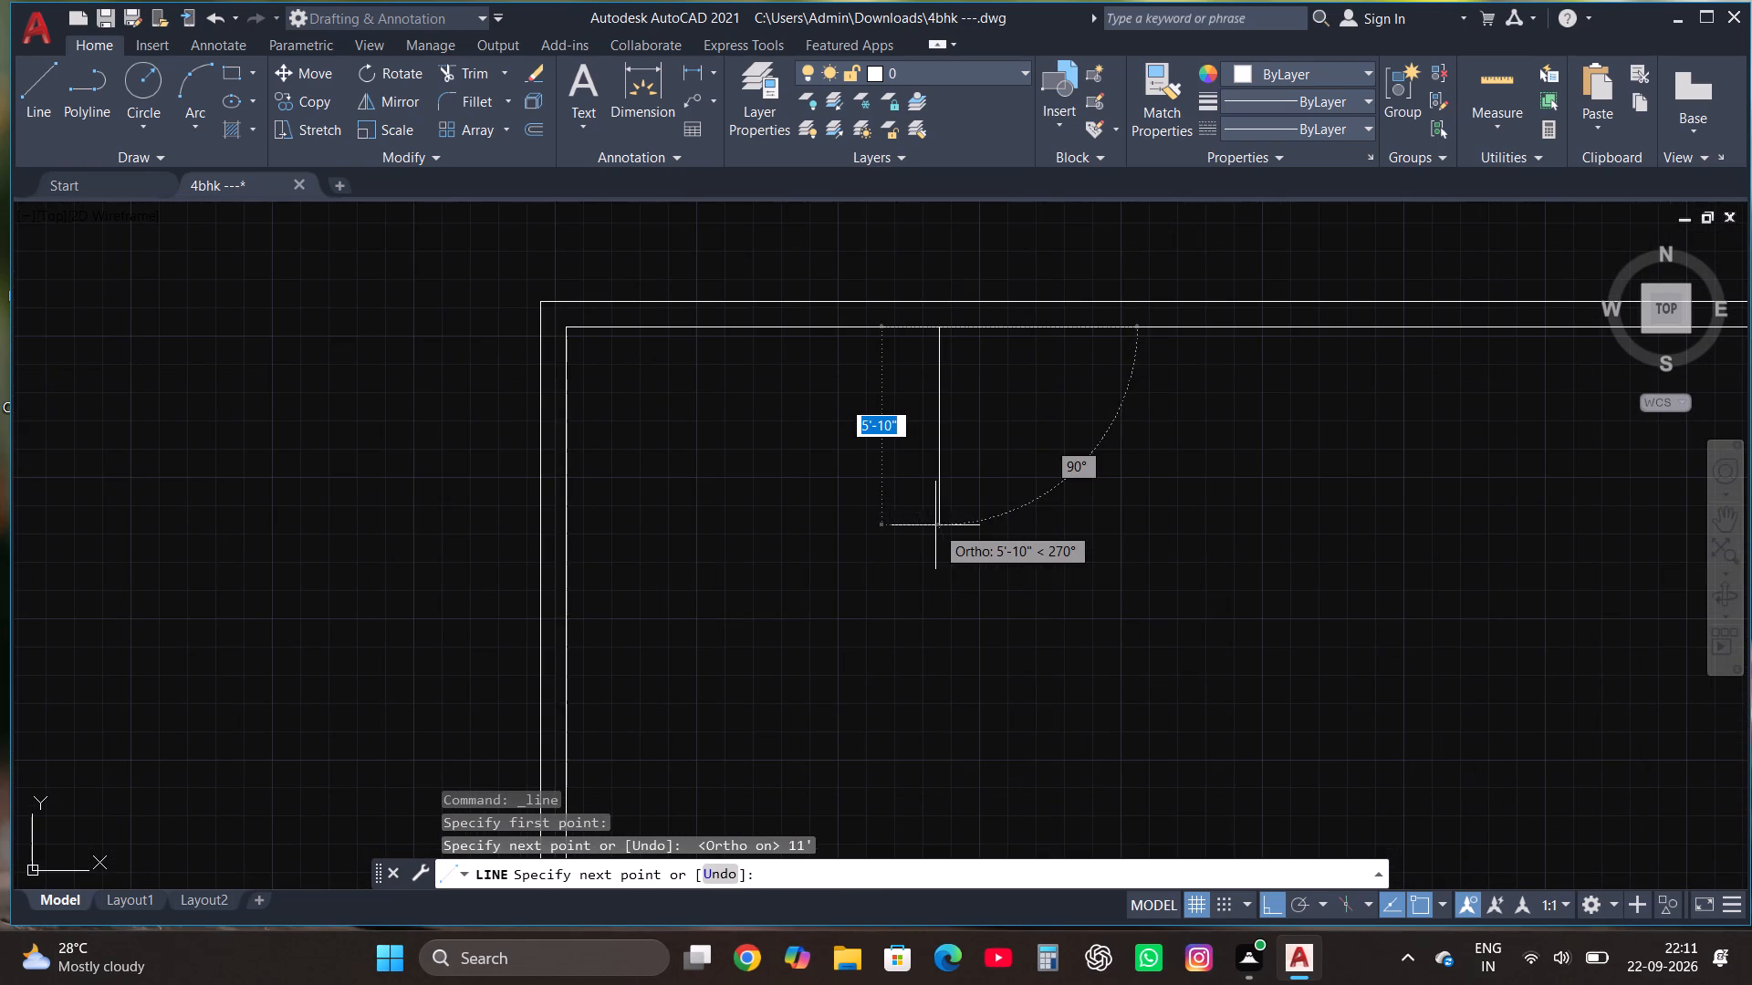
pyautogui.write("12'")
pyautogui.press('Return')
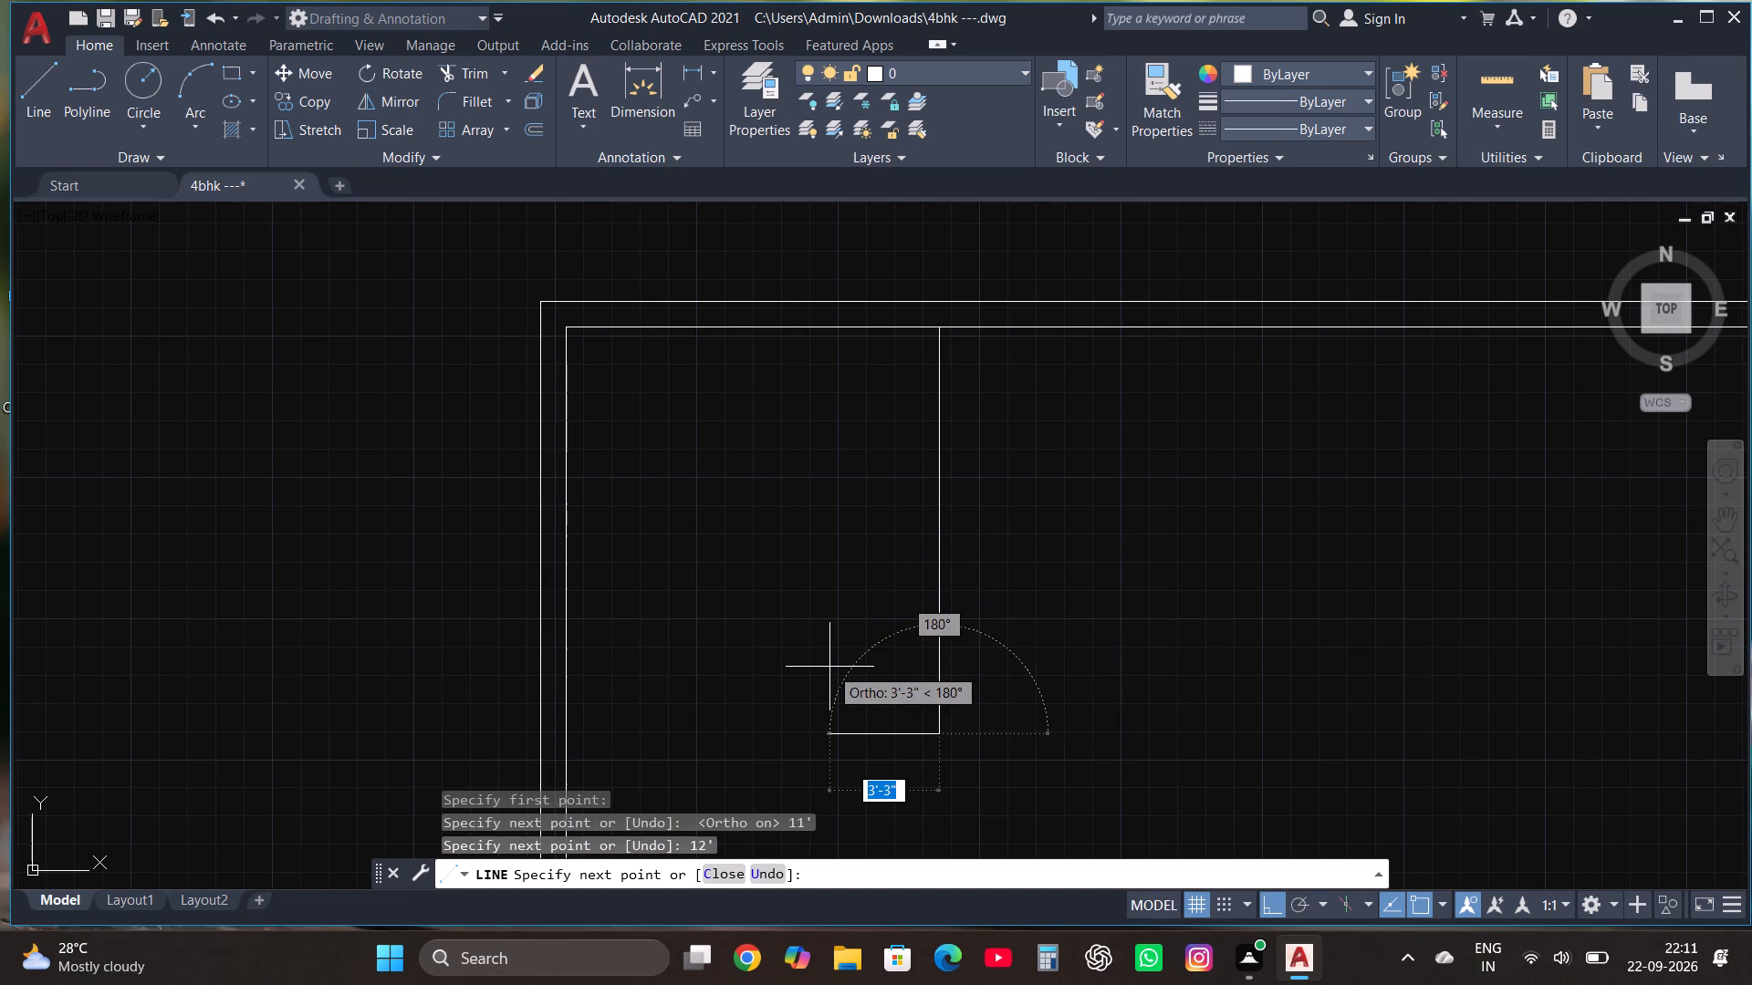
pyautogui.write("11'")
pyautogui.press('Return')
pyautogui.press('Escape')
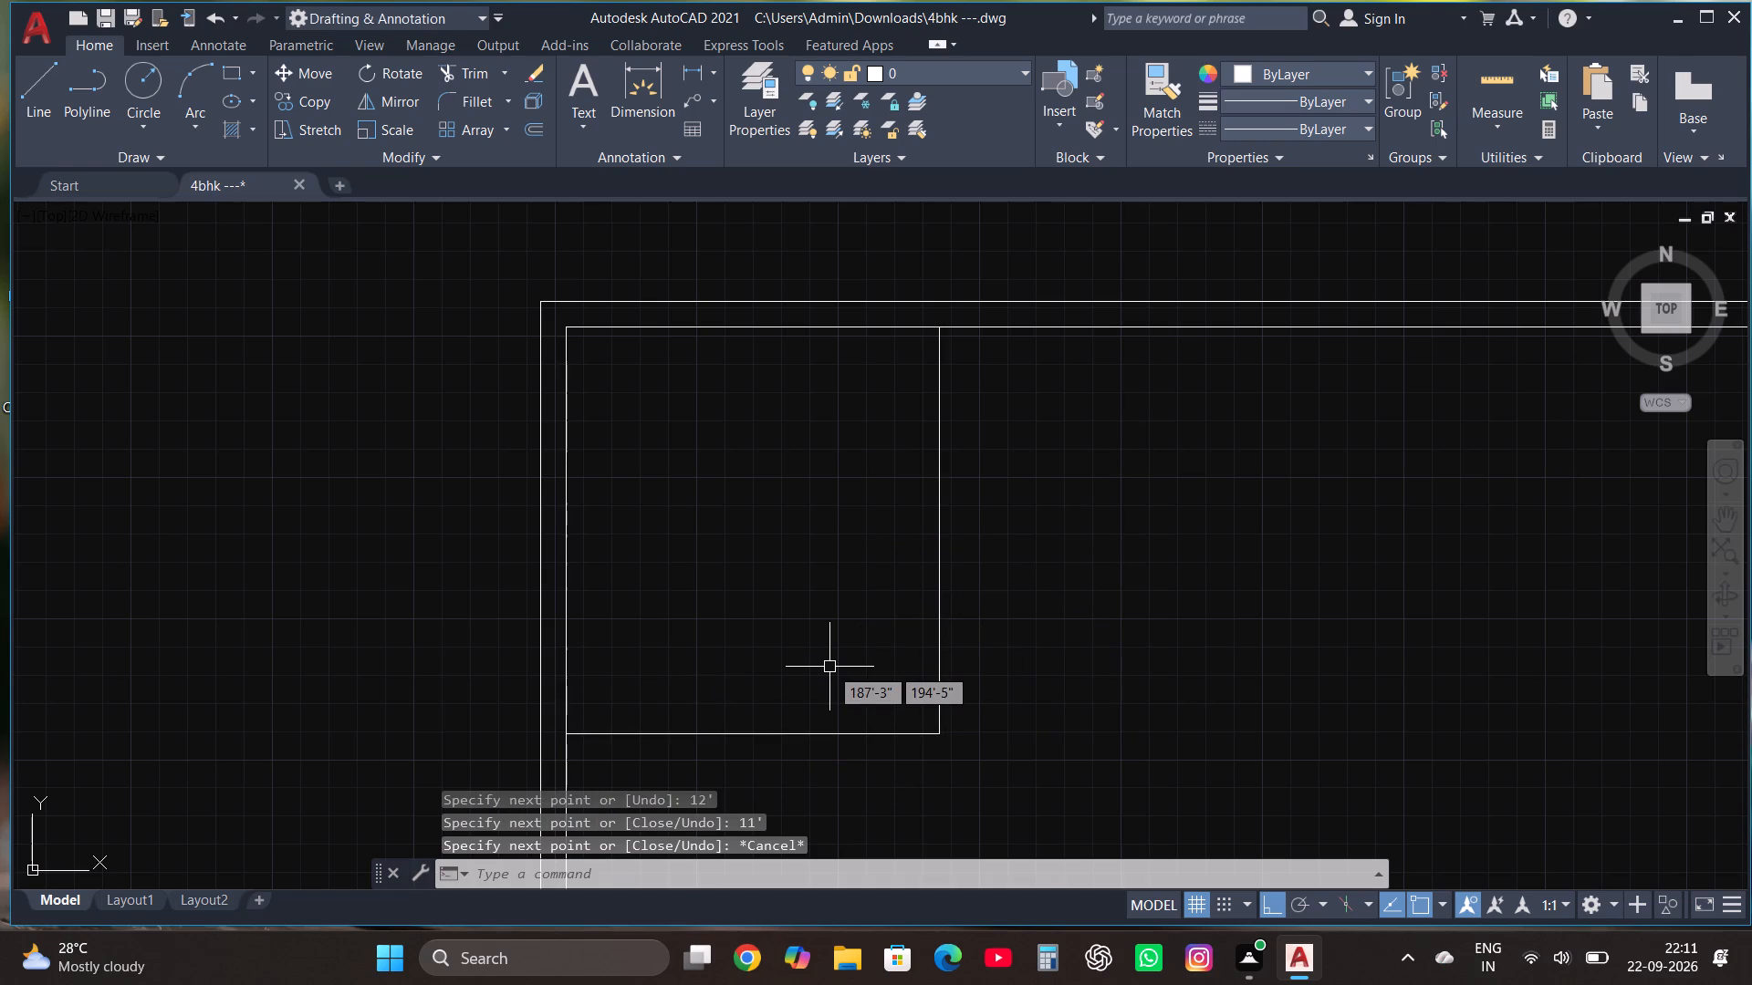
# Offset the 11' by 12' room's right and bottom lines outward by 4.5" to form partition walls.
pyautogui.scroll(-1, 833, 667)
pyautogui.scroll(1, 896, 748)
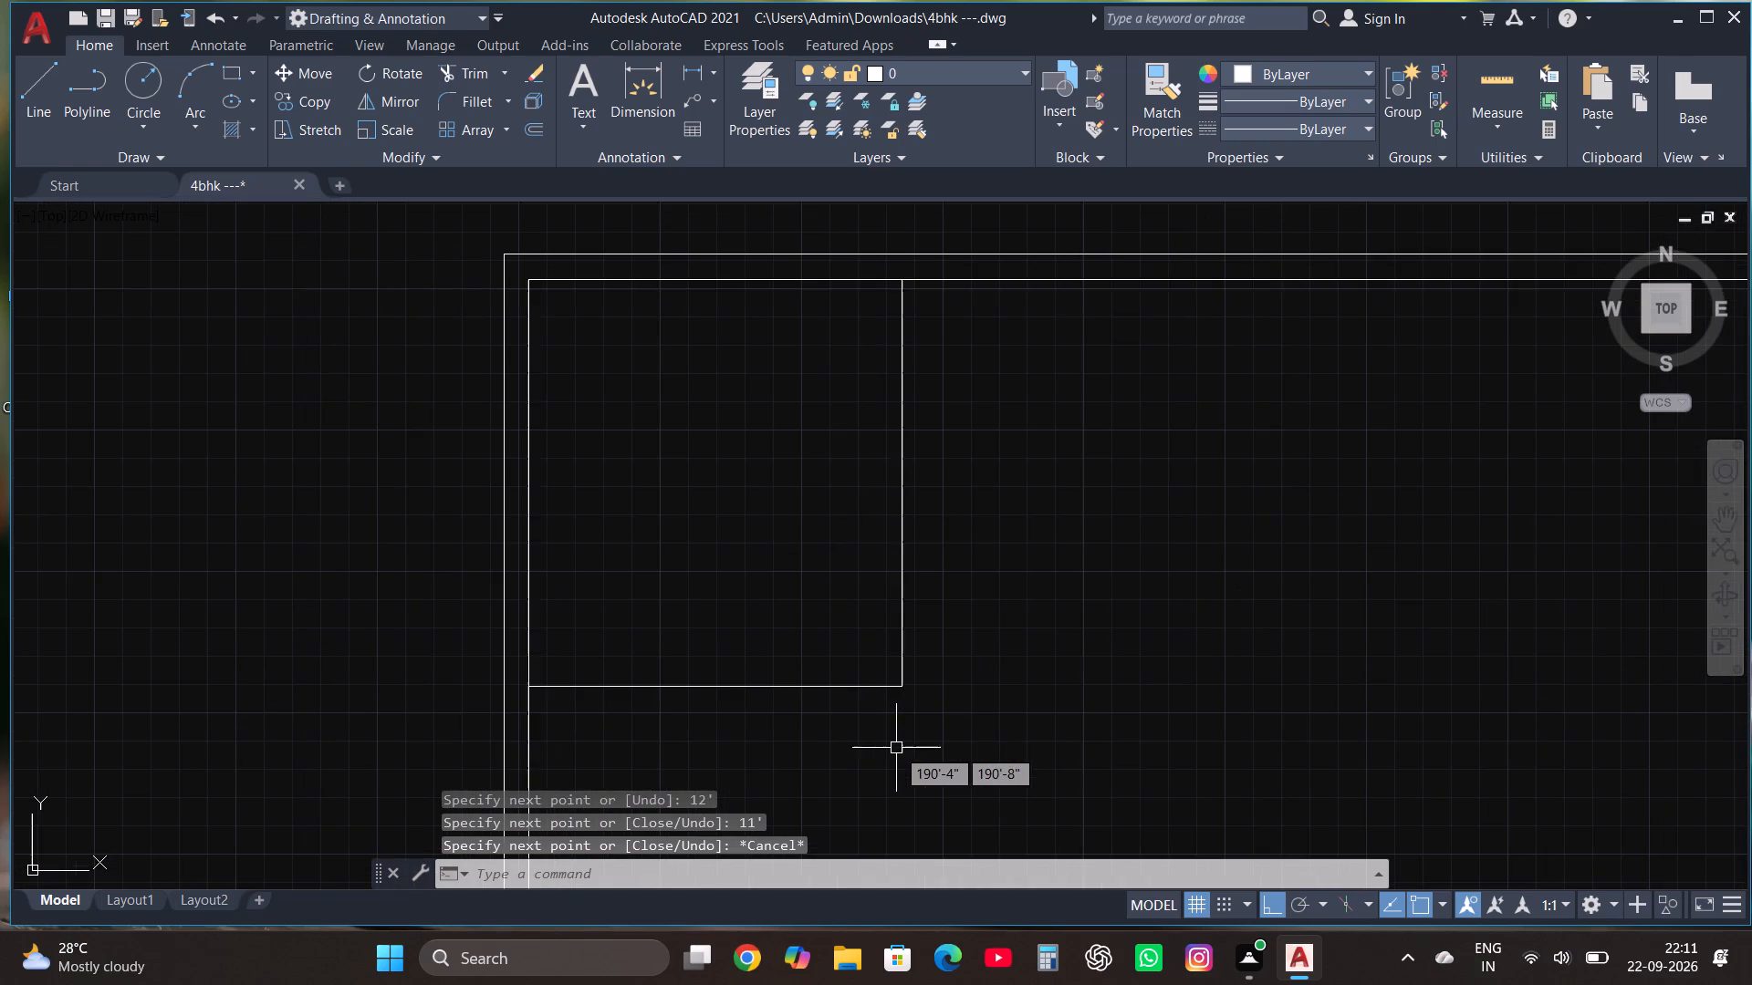
pyautogui.click(913, 745)
pyautogui.click(899, 666)
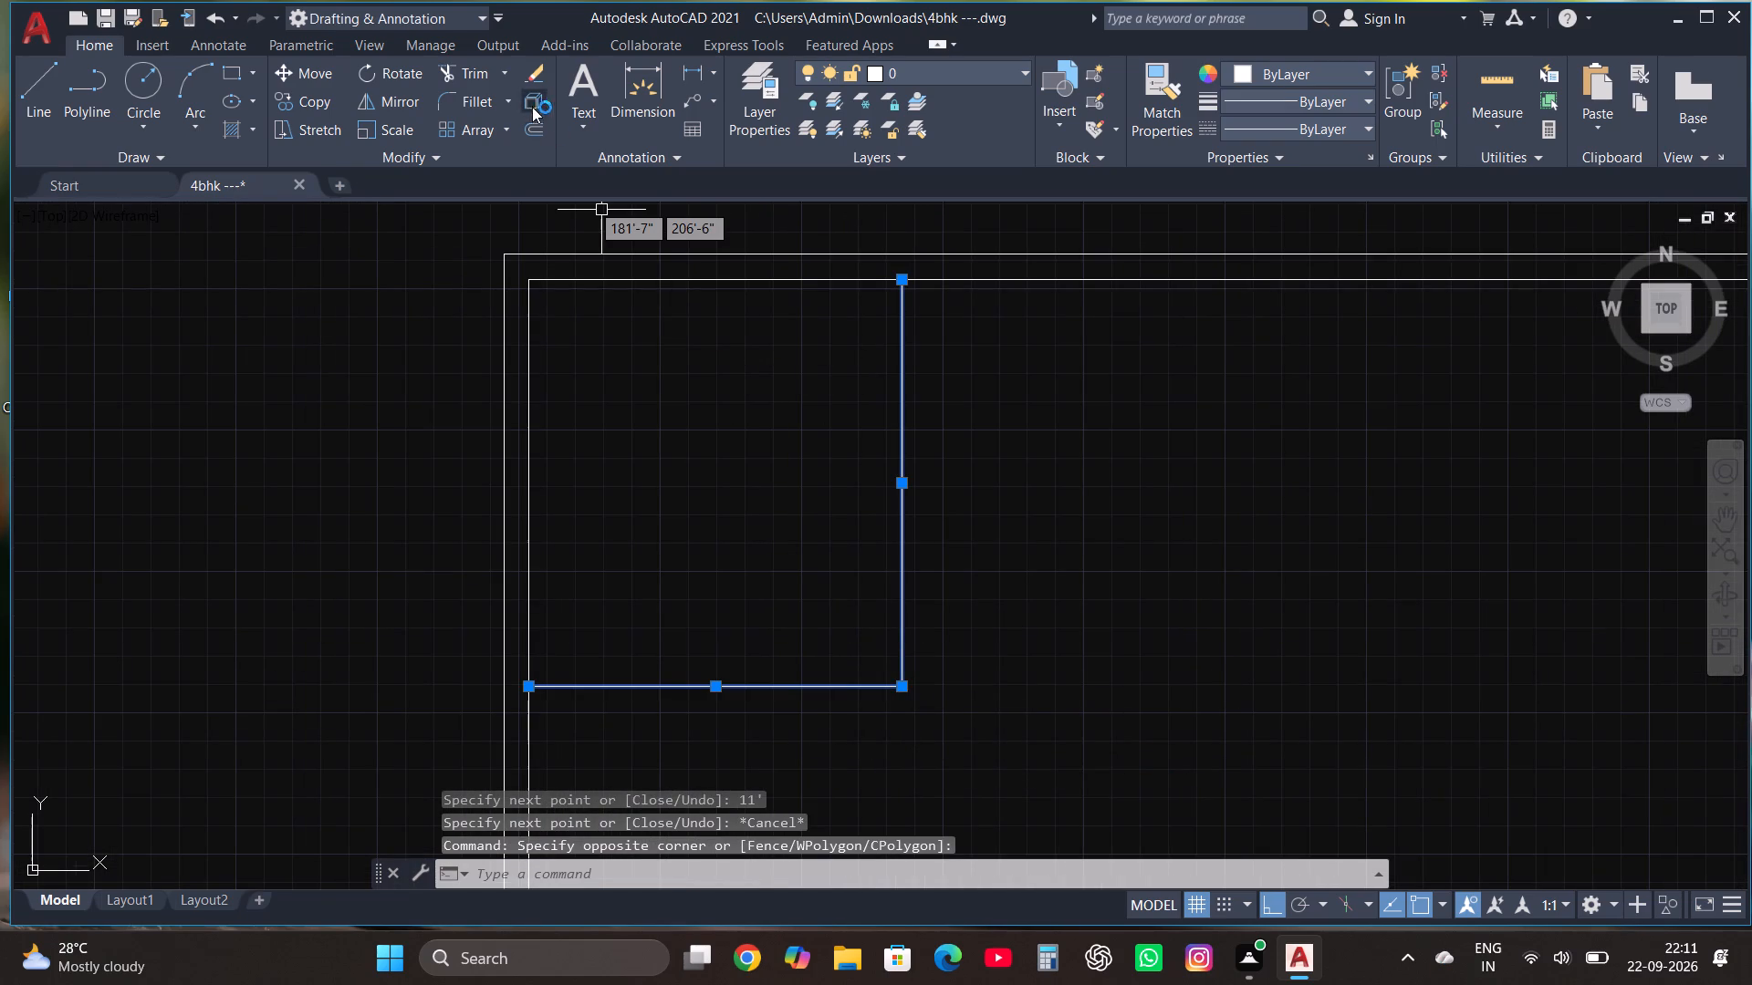
pyautogui.click(539, 132)
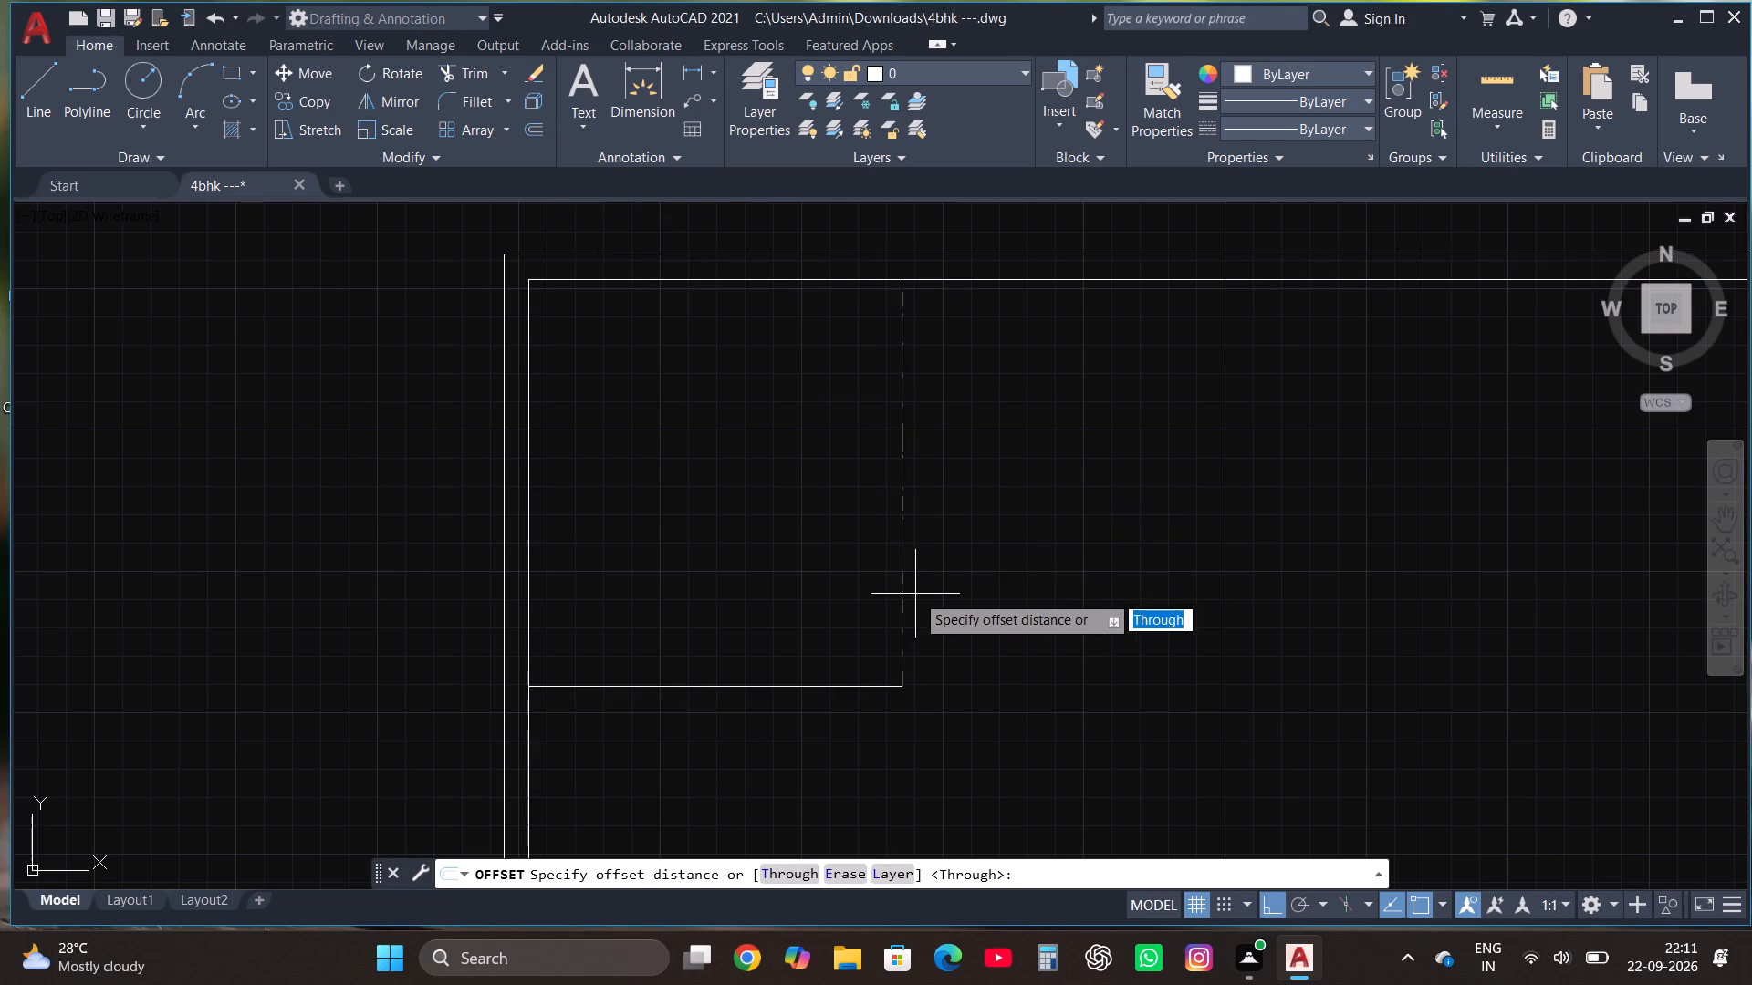
pyautogui.click(899, 617)
pyautogui.click(928, 617)
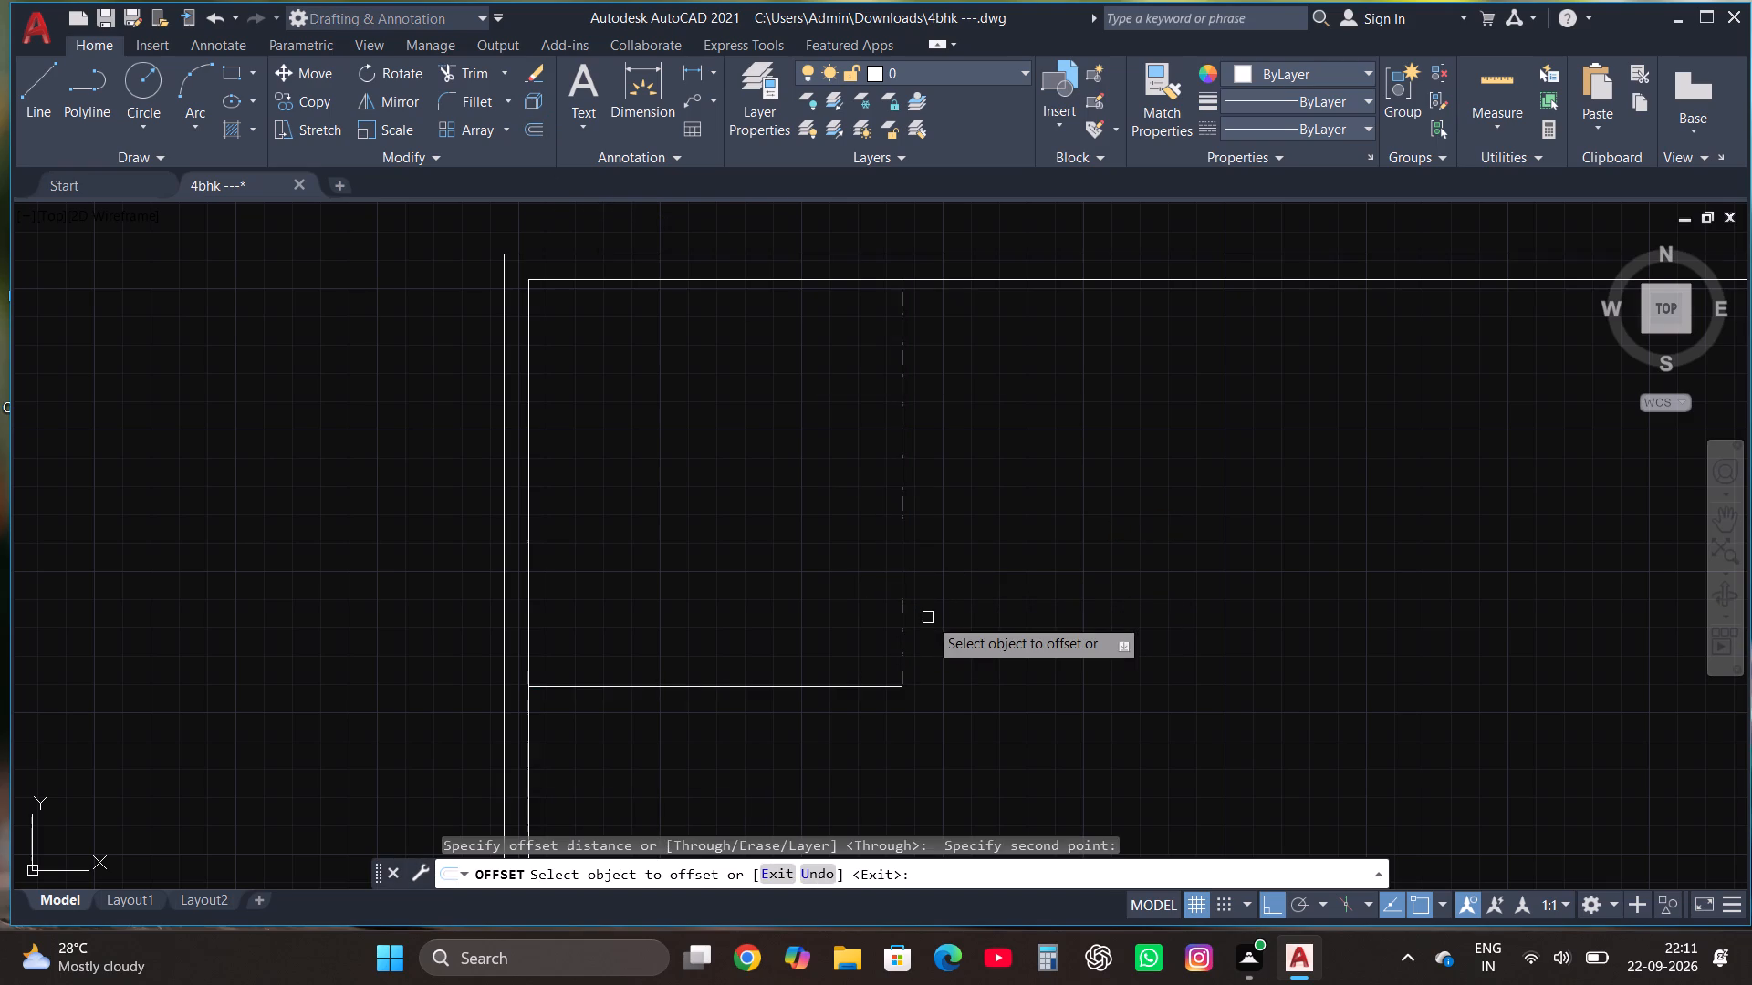
pyautogui.click(906, 582)
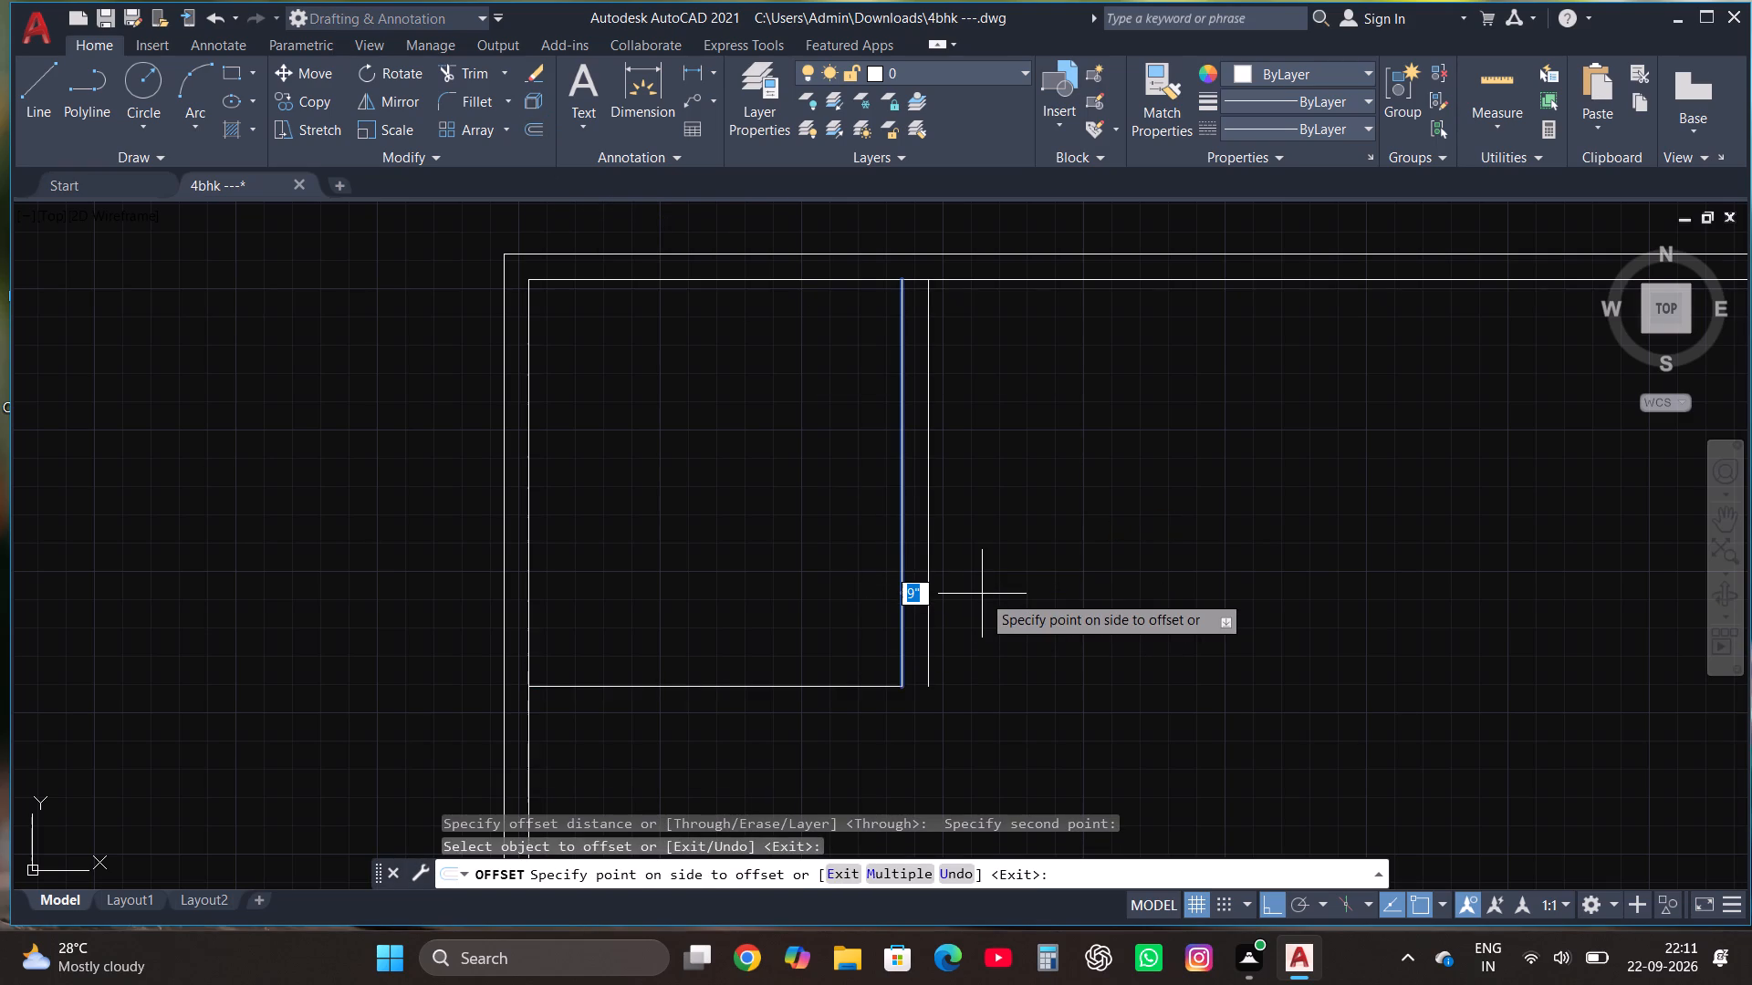
pyautogui.write('4.5"')
pyautogui.press('Return')
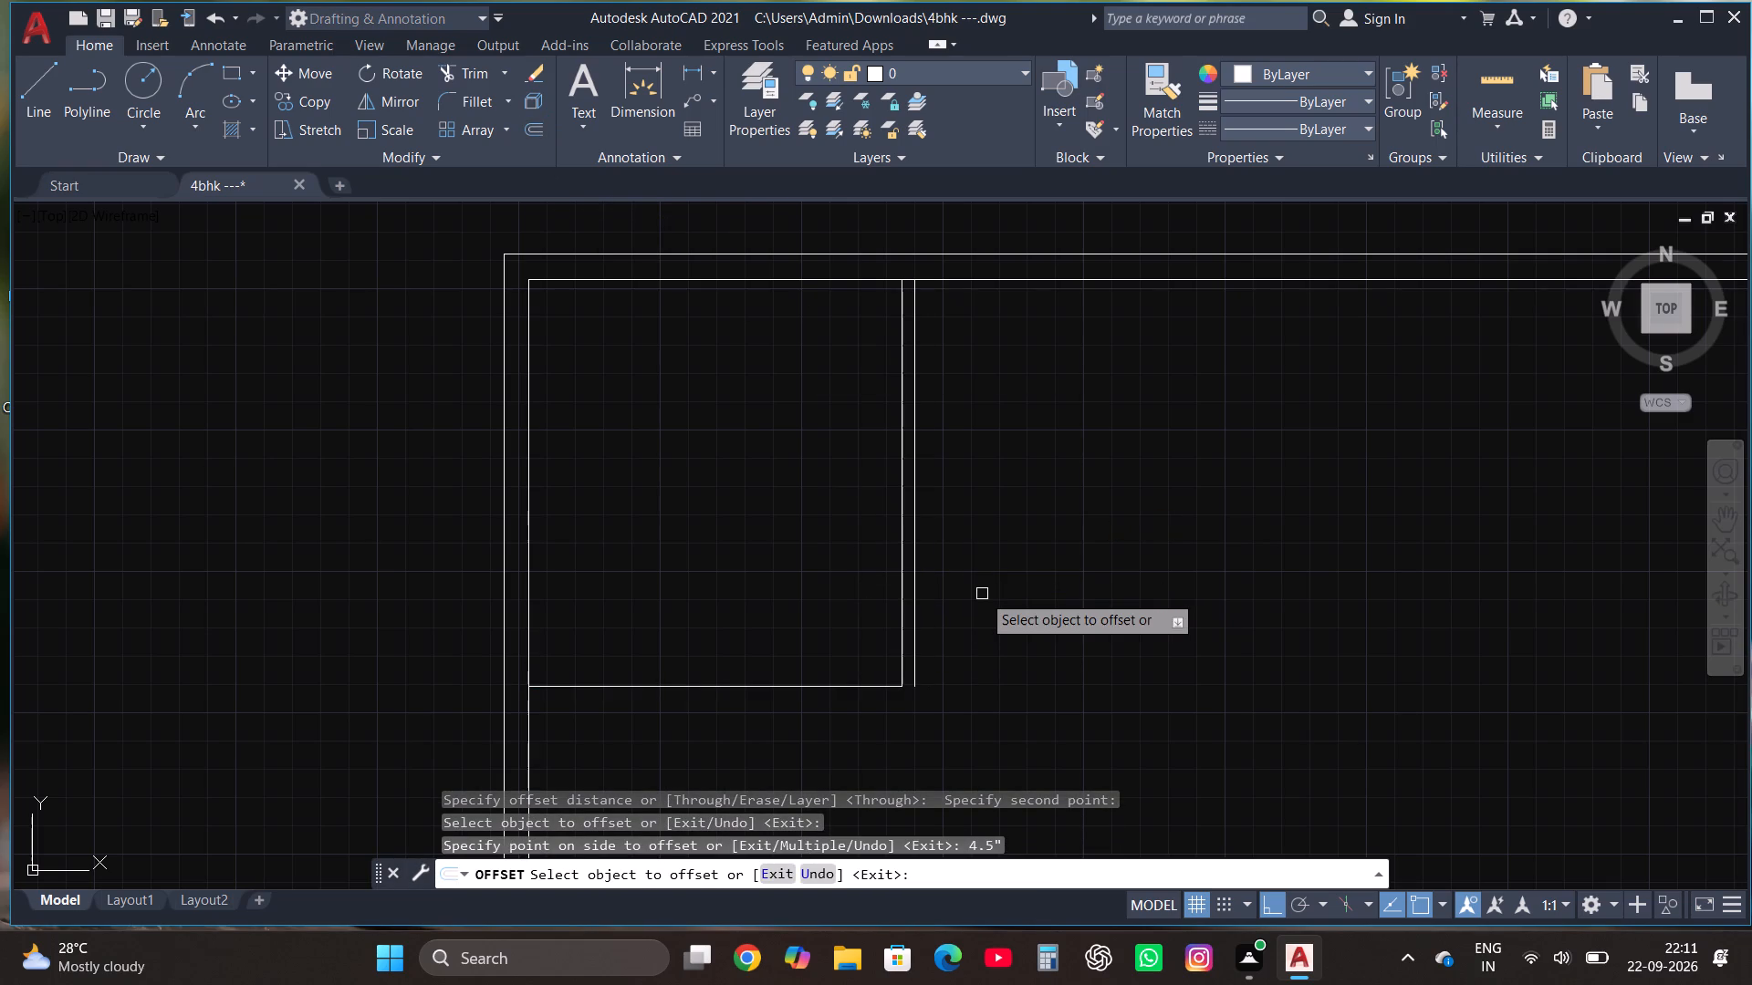
pyautogui.click(770, 689)
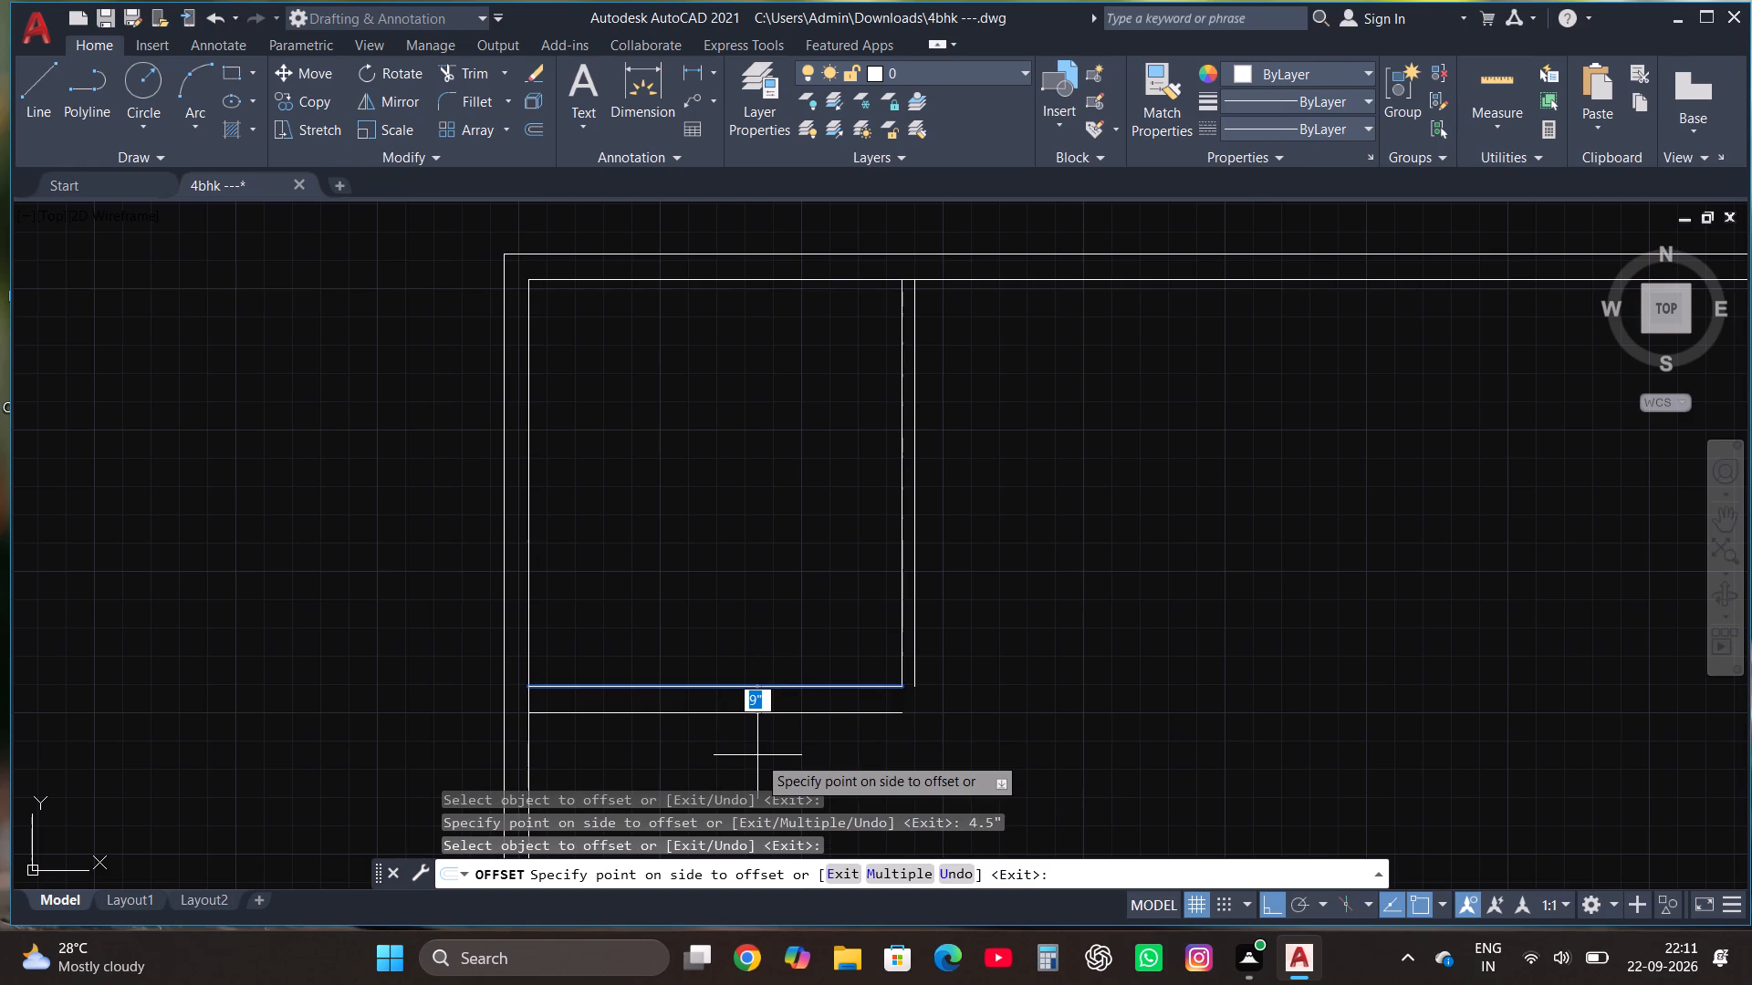
pyautogui.write('4.5"')
pyautogui.press('Return')
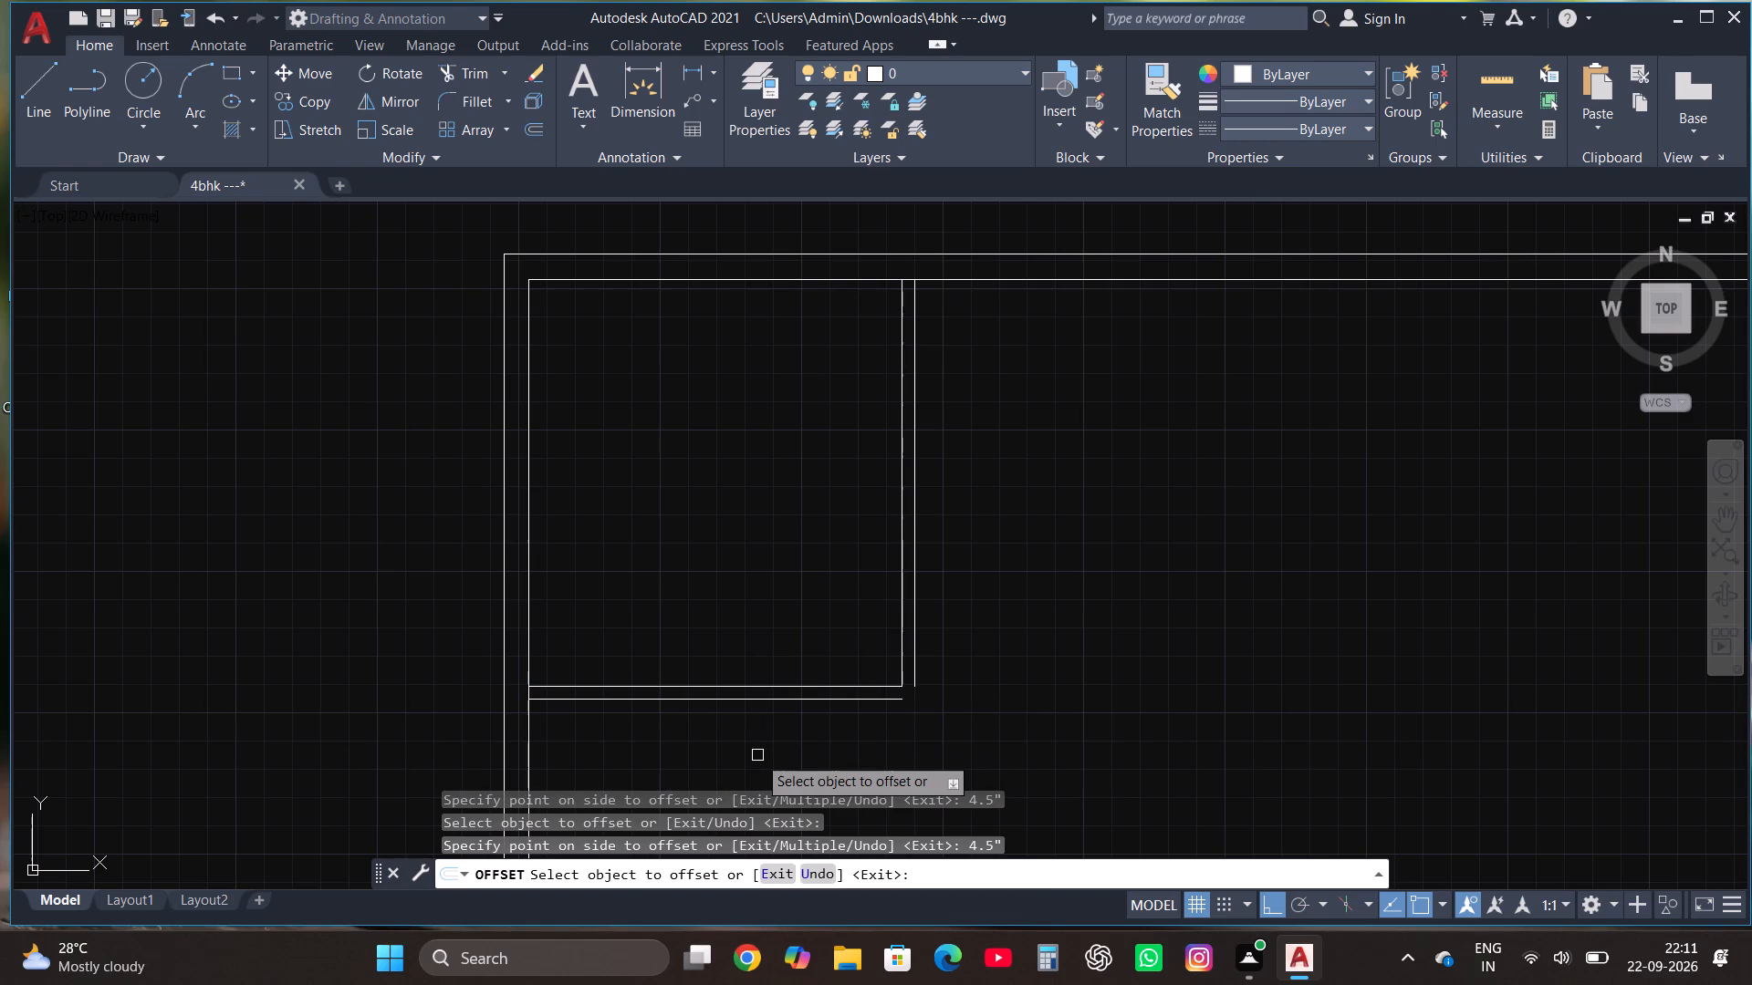
pyautogui.press('Escape')
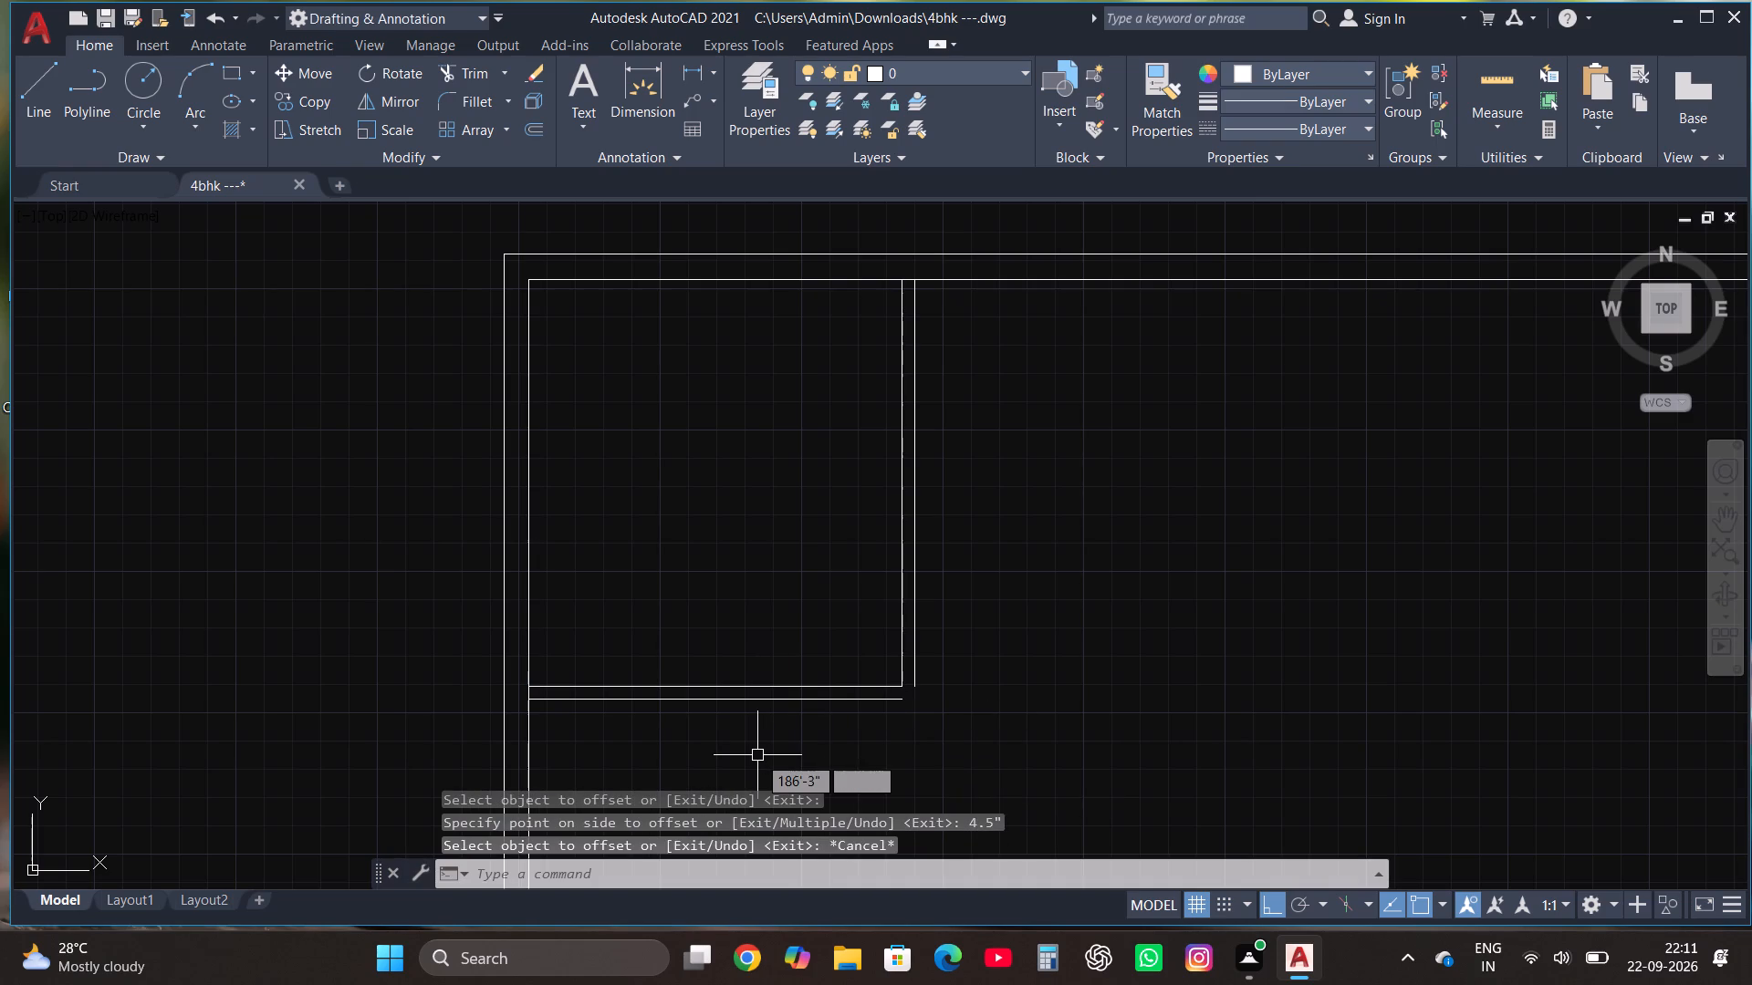
# Fillet the two offset partition lines so they join at the room's bottom-right outer corner.
pyautogui.click(488, 100)
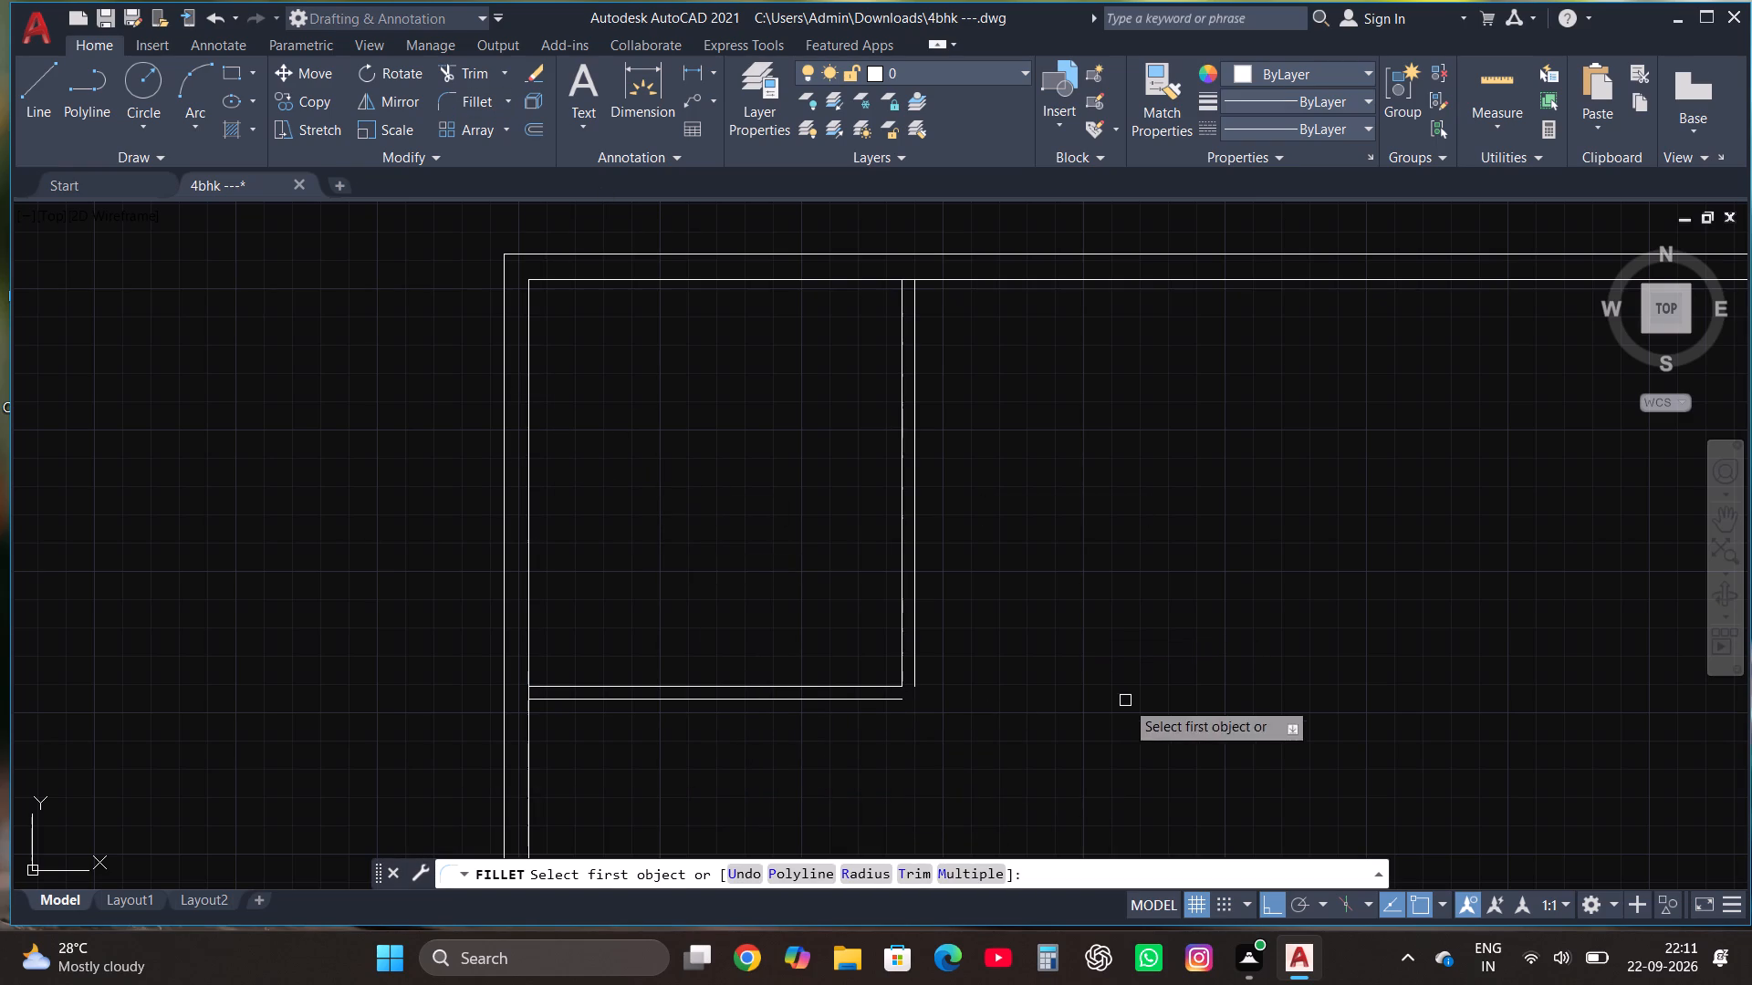
pyautogui.click(915, 622)
pyautogui.click(881, 708)
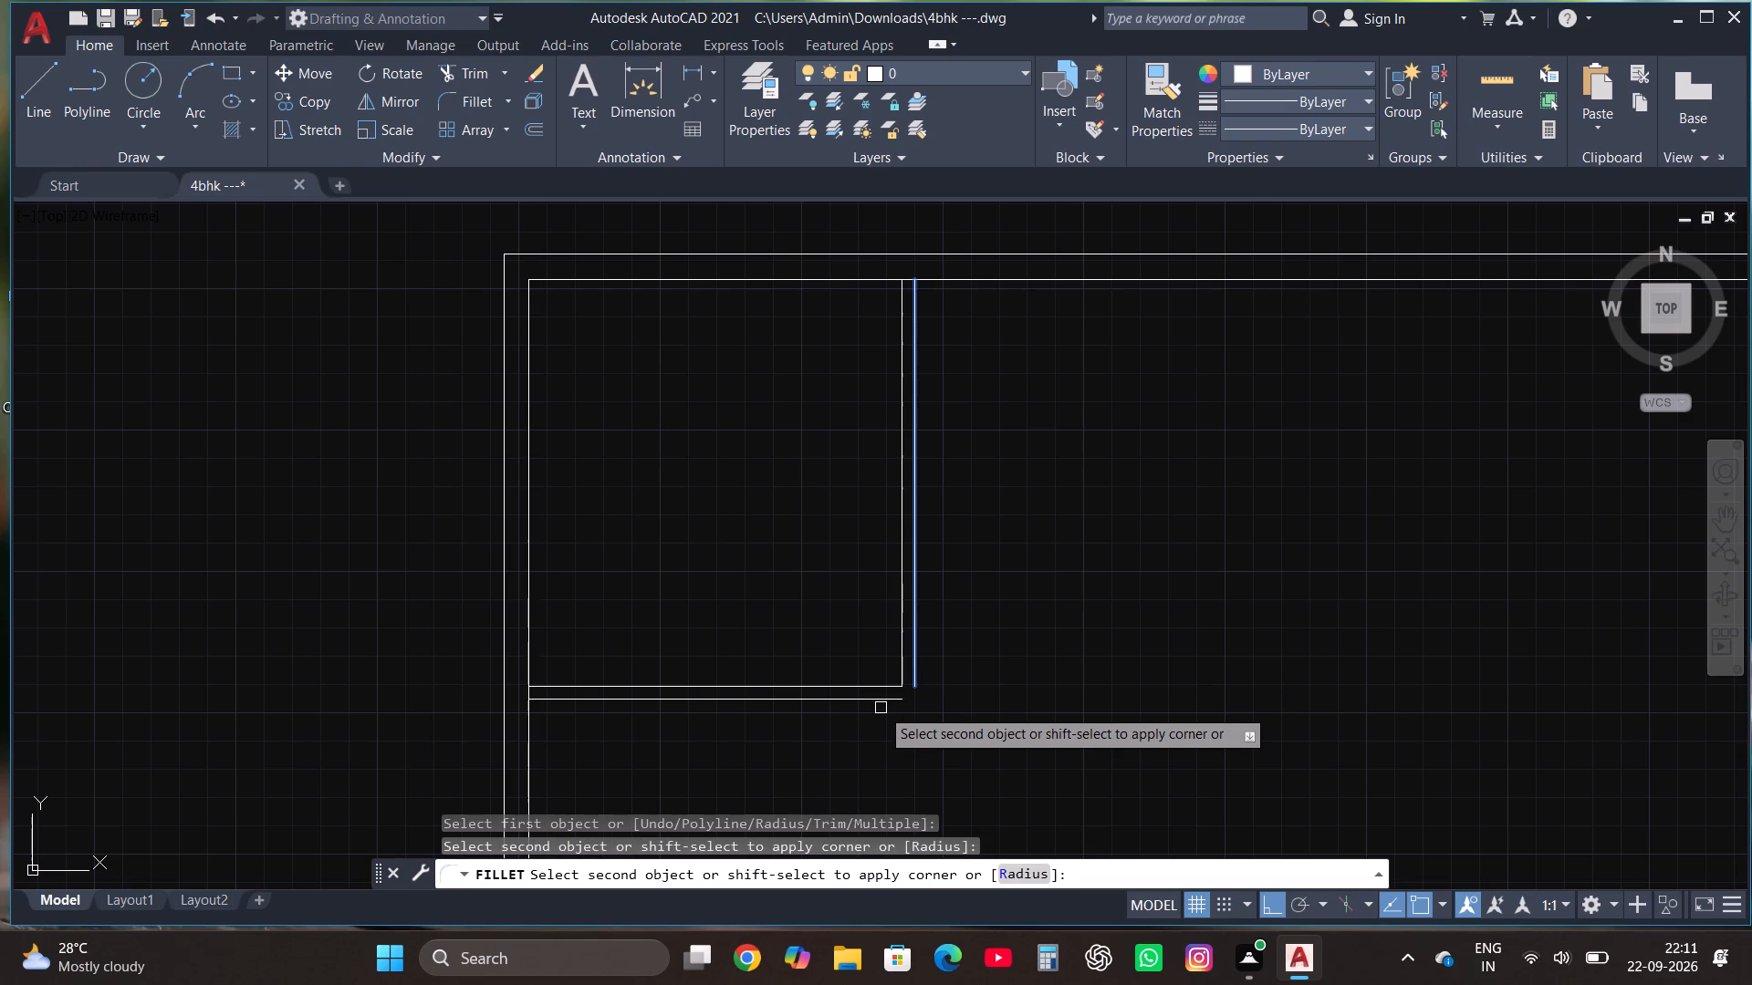
pyautogui.click(875, 701)
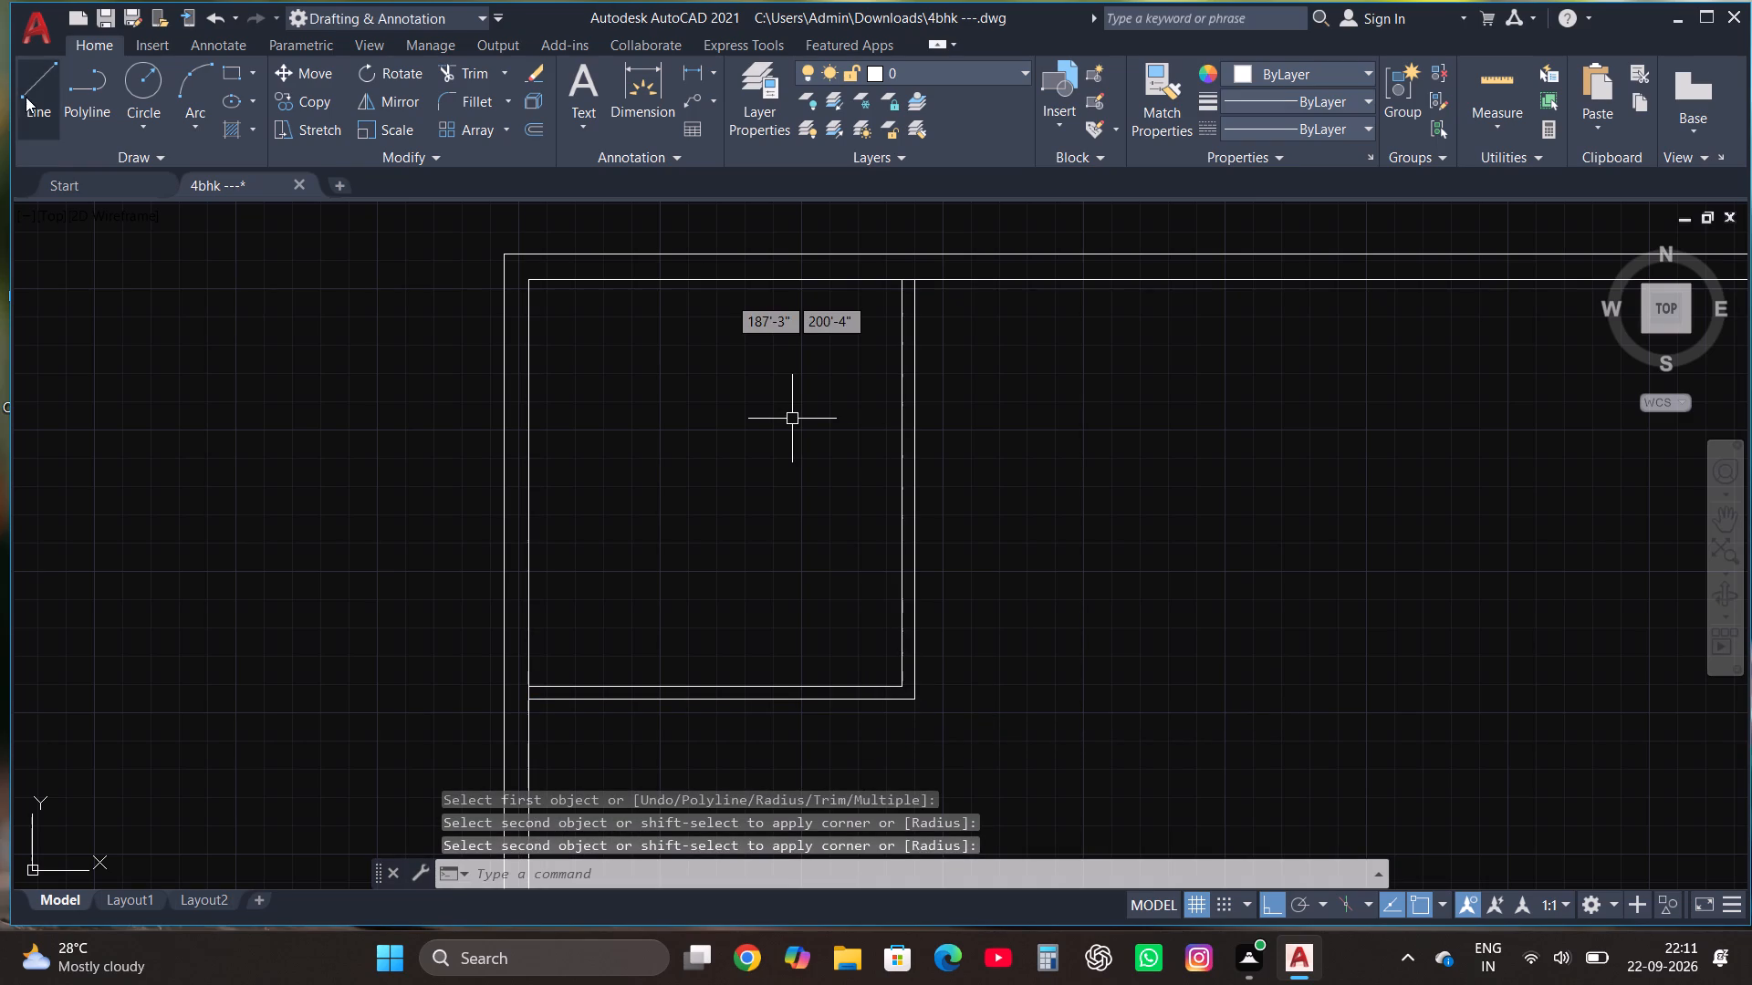
# Draw lines for a 4'6" by 7'8" room against the first room's right partition, starting at the inner face of the top wall.
pyautogui.click(26, 98)
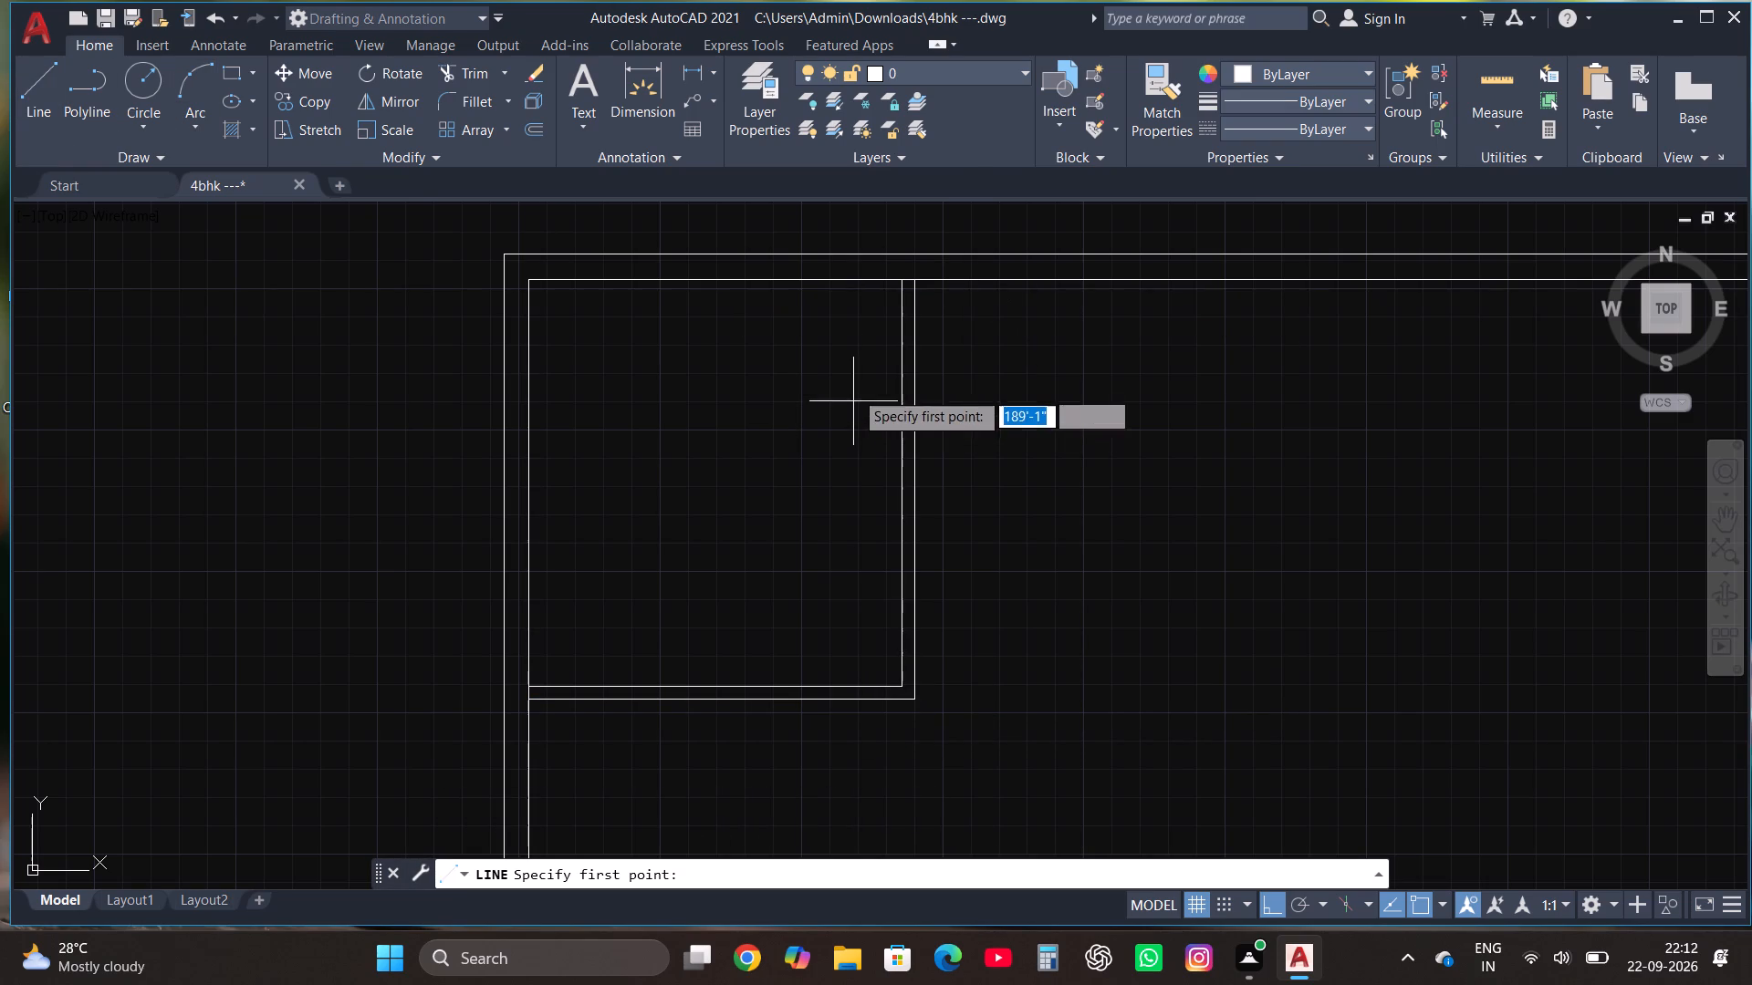
pyautogui.click(918, 283)
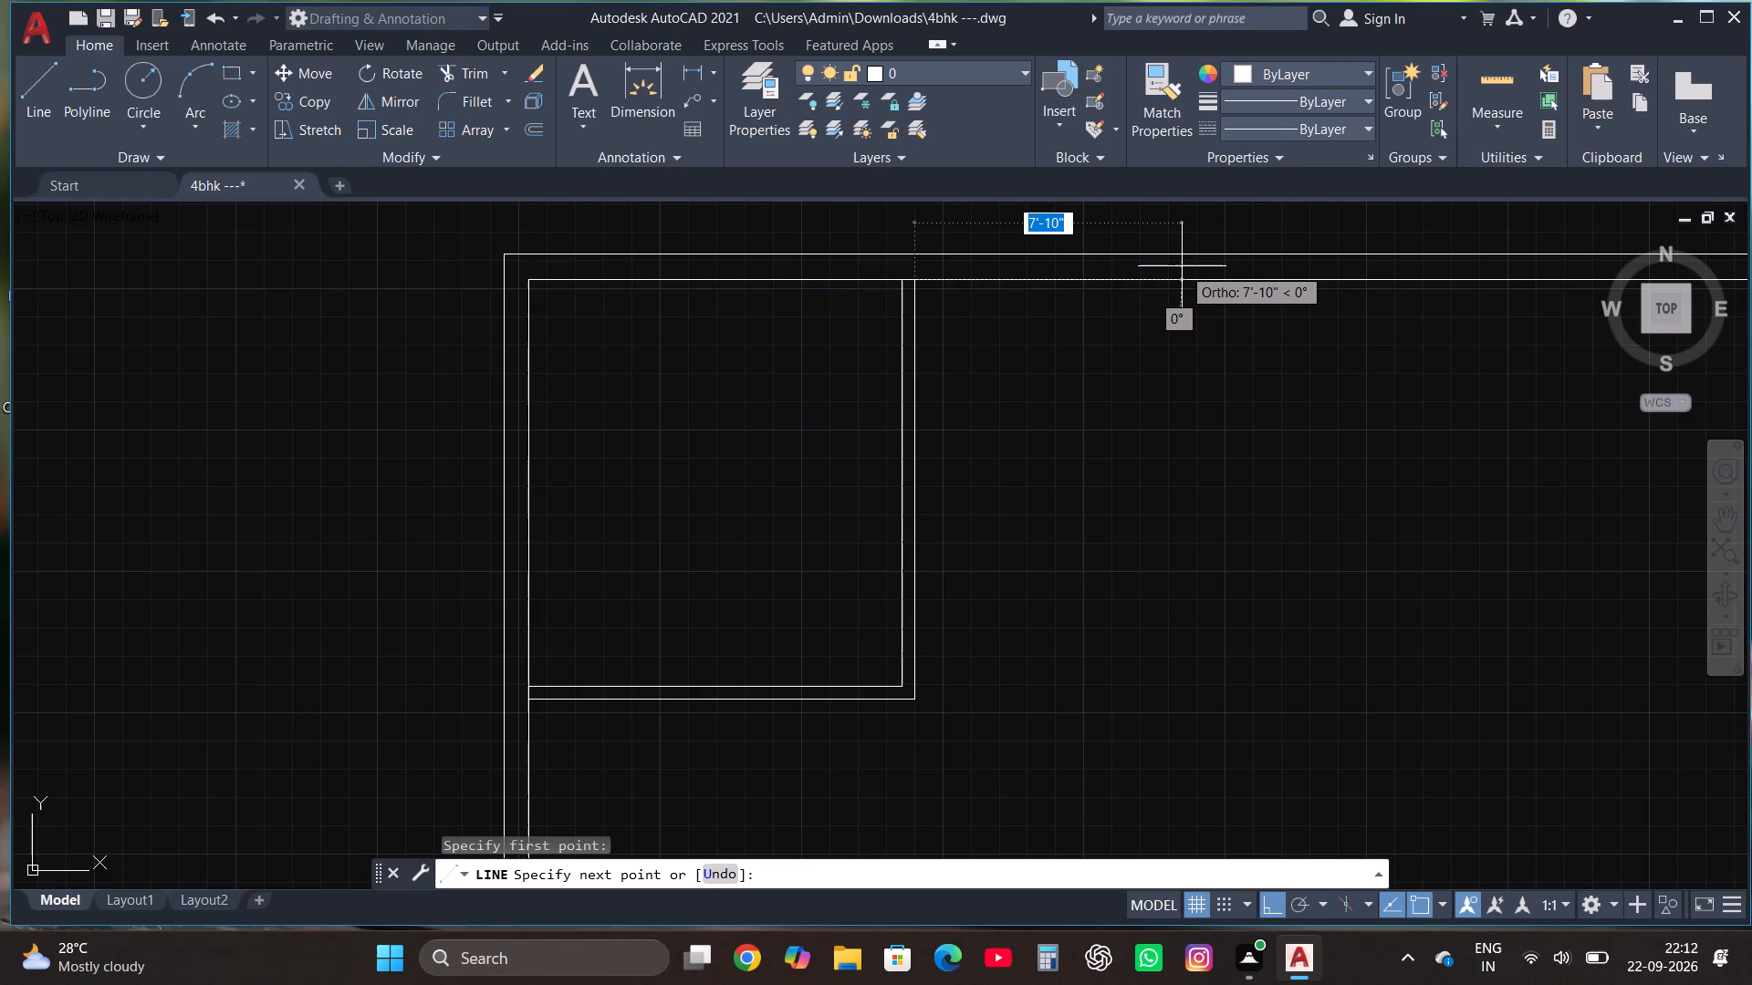
pyautogui.write('4\'6"')
pyautogui.press('Return')
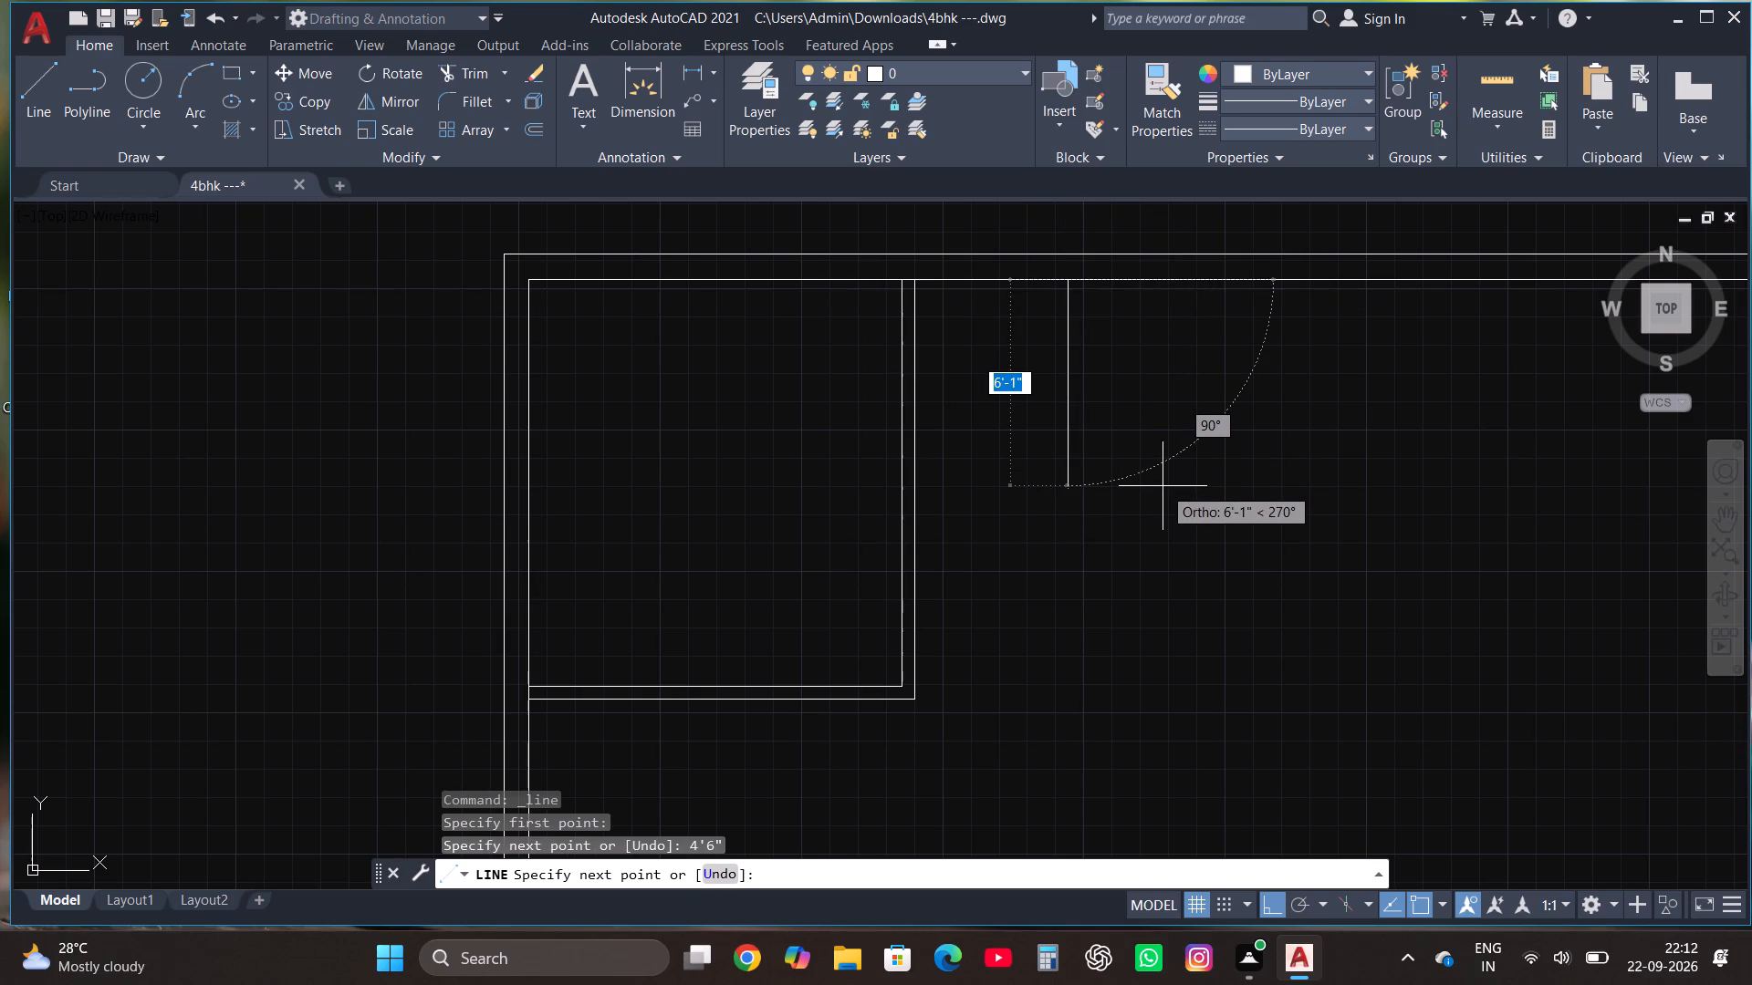
pyautogui.write('7\'8"')
pyautogui.press('Return')
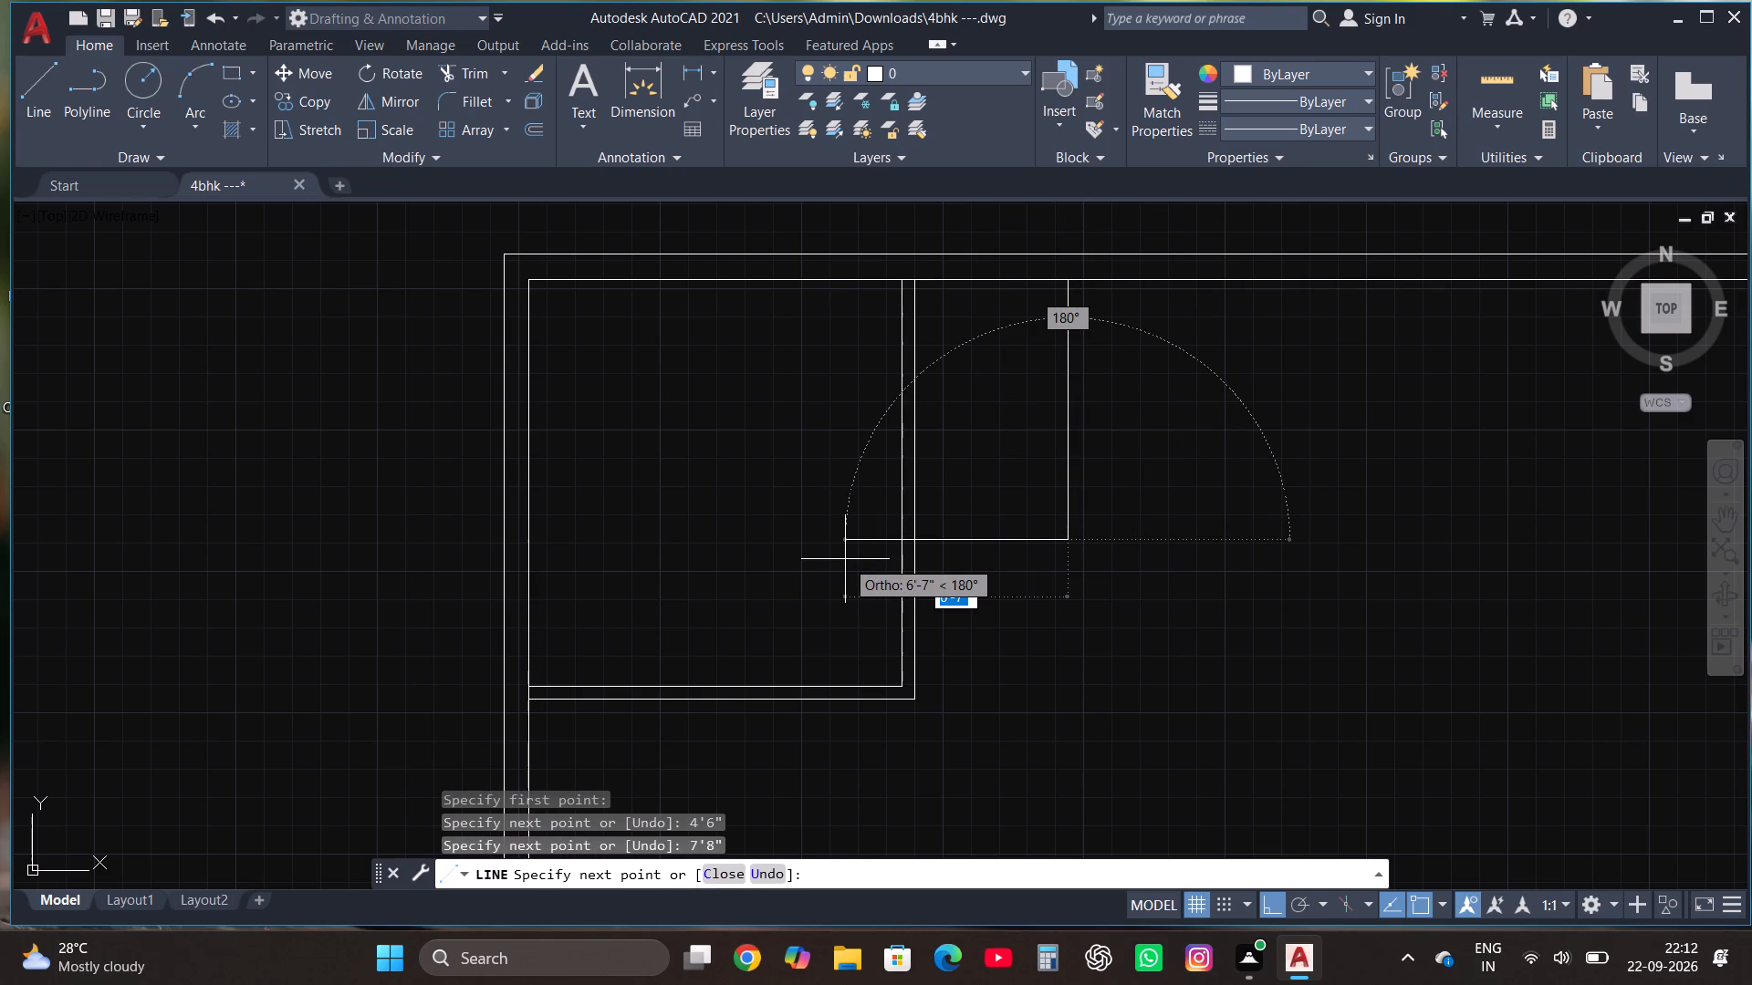
pyautogui.write("4'")
pyautogui.write('6"')
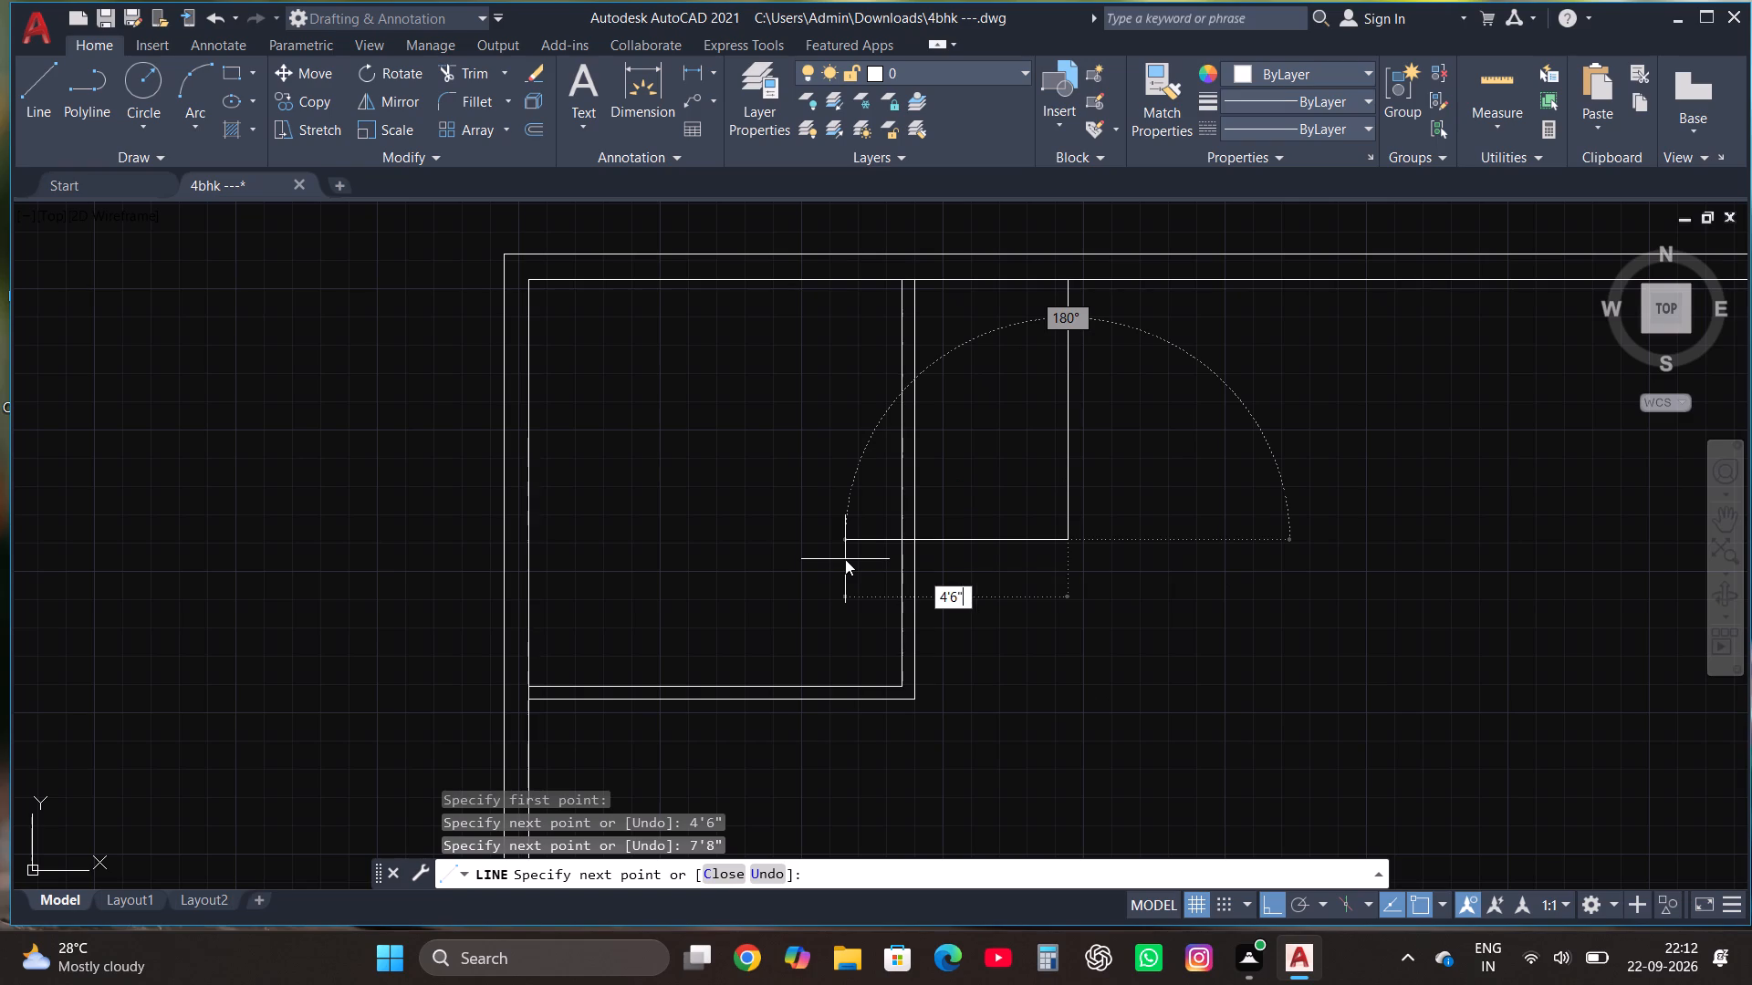
pyautogui.press('Return')
pyautogui.press('Escape')
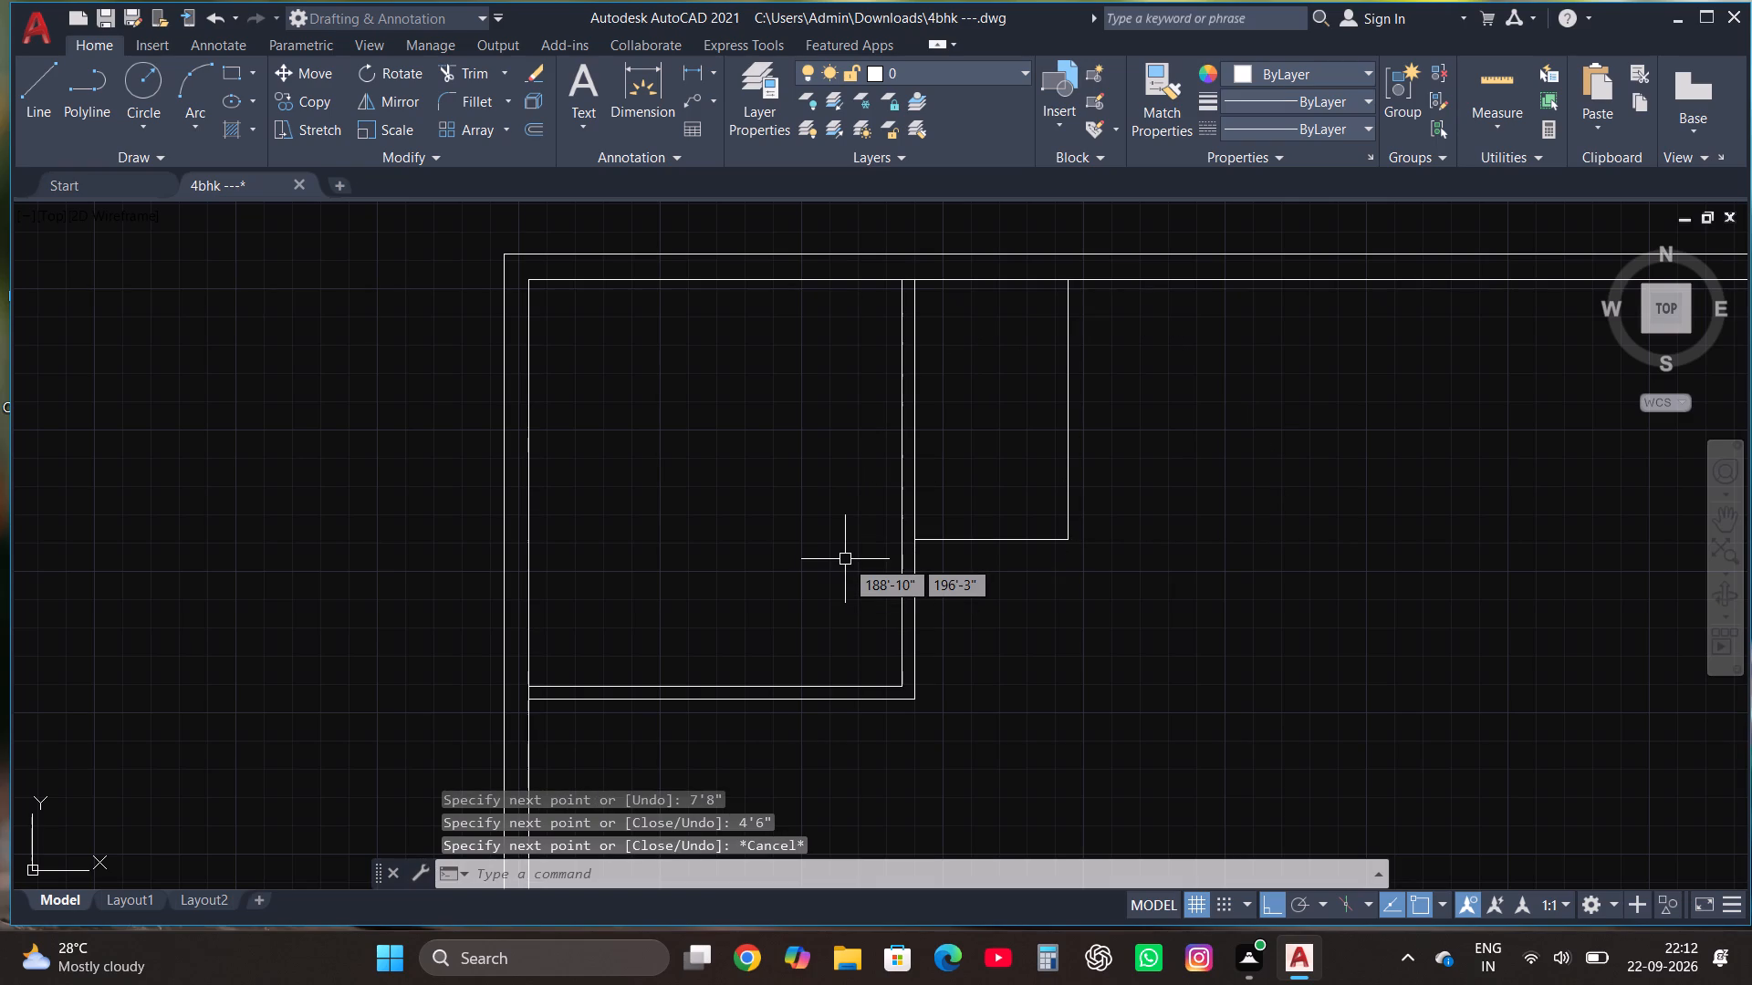
# Offset the 4'6" by 7'8" room's right and bottom lines outward by 4.5" to form its partition walls.
pyautogui.scroll(-2, 845, 559)
pyautogui.scroll(1, 971, 543)
pyautogui.click(928, 580)
pyautogui.click(830, 500)
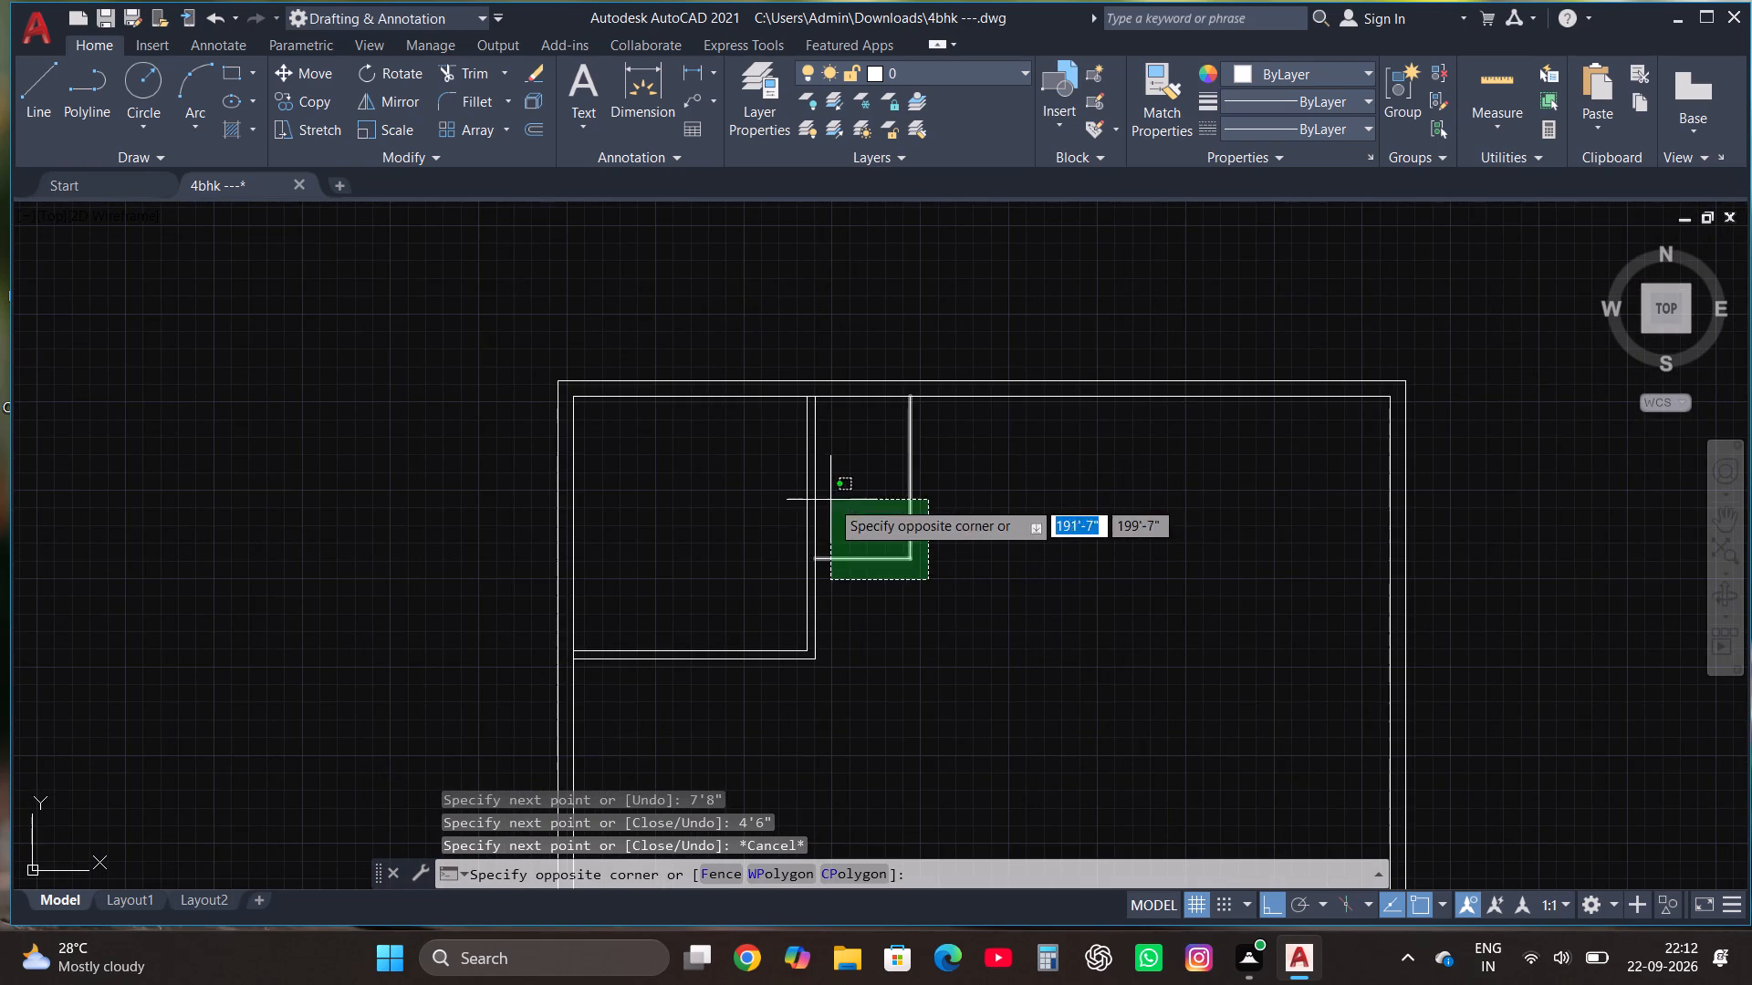
pyautogui.scroll(2, 868, 524)
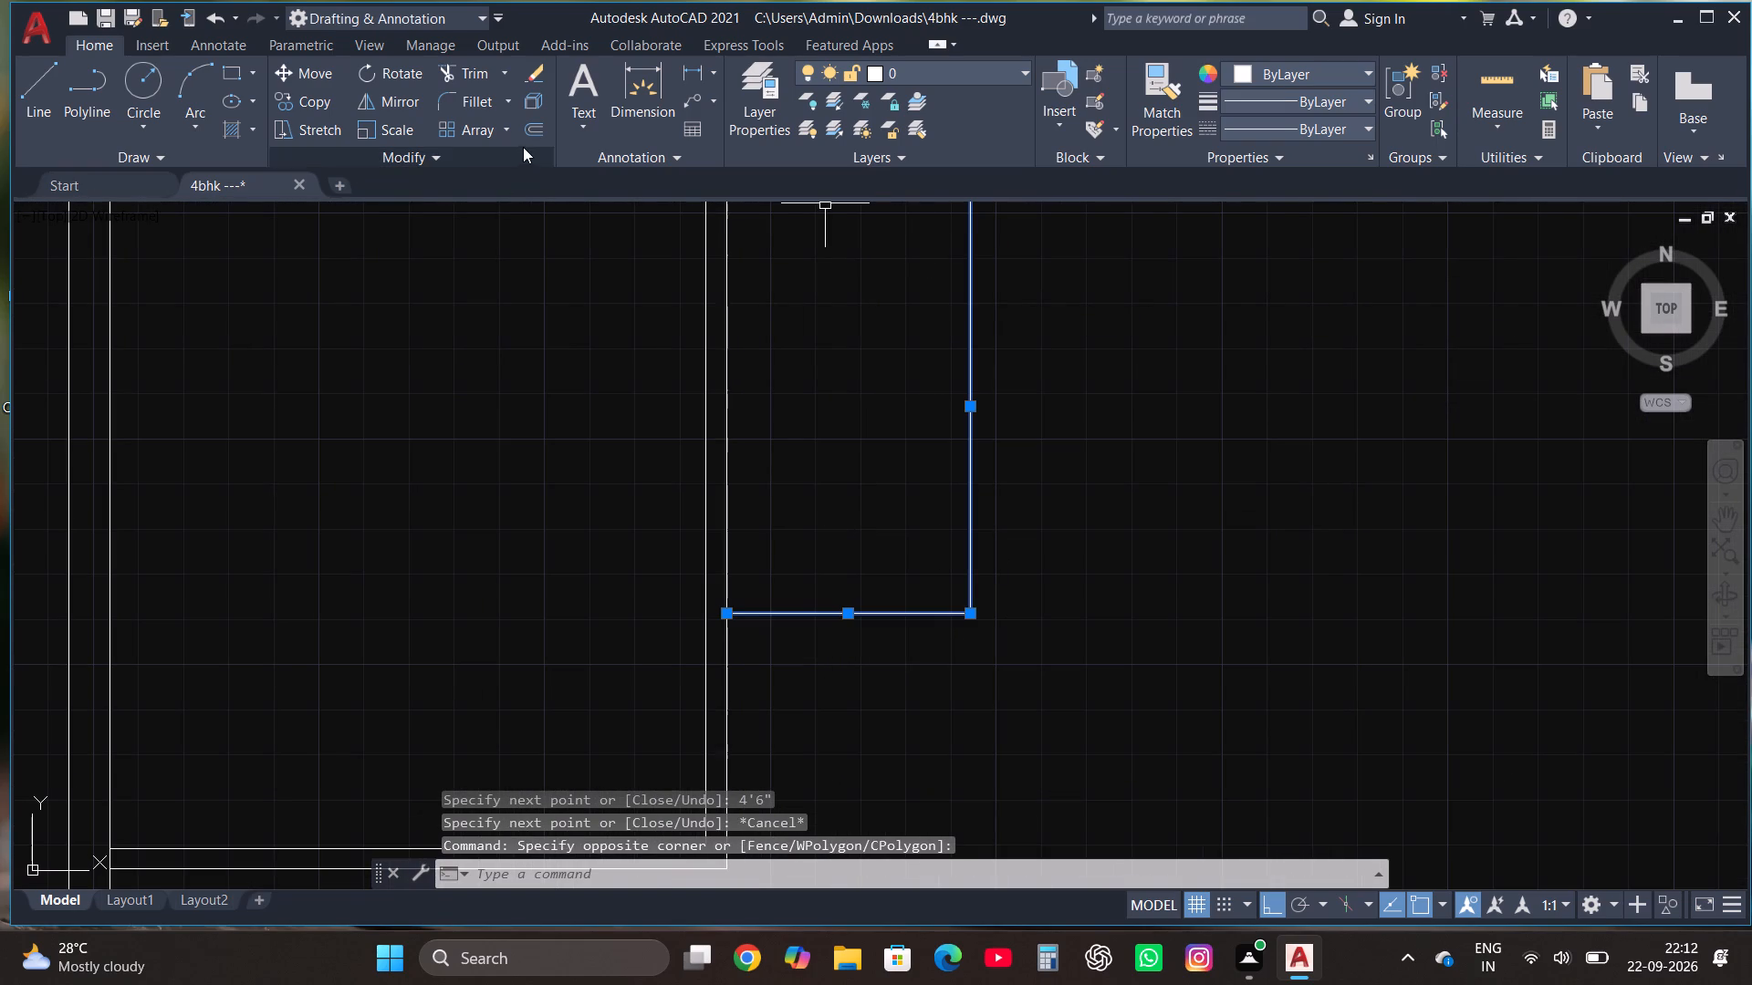
pyautogui.click(537, 119)
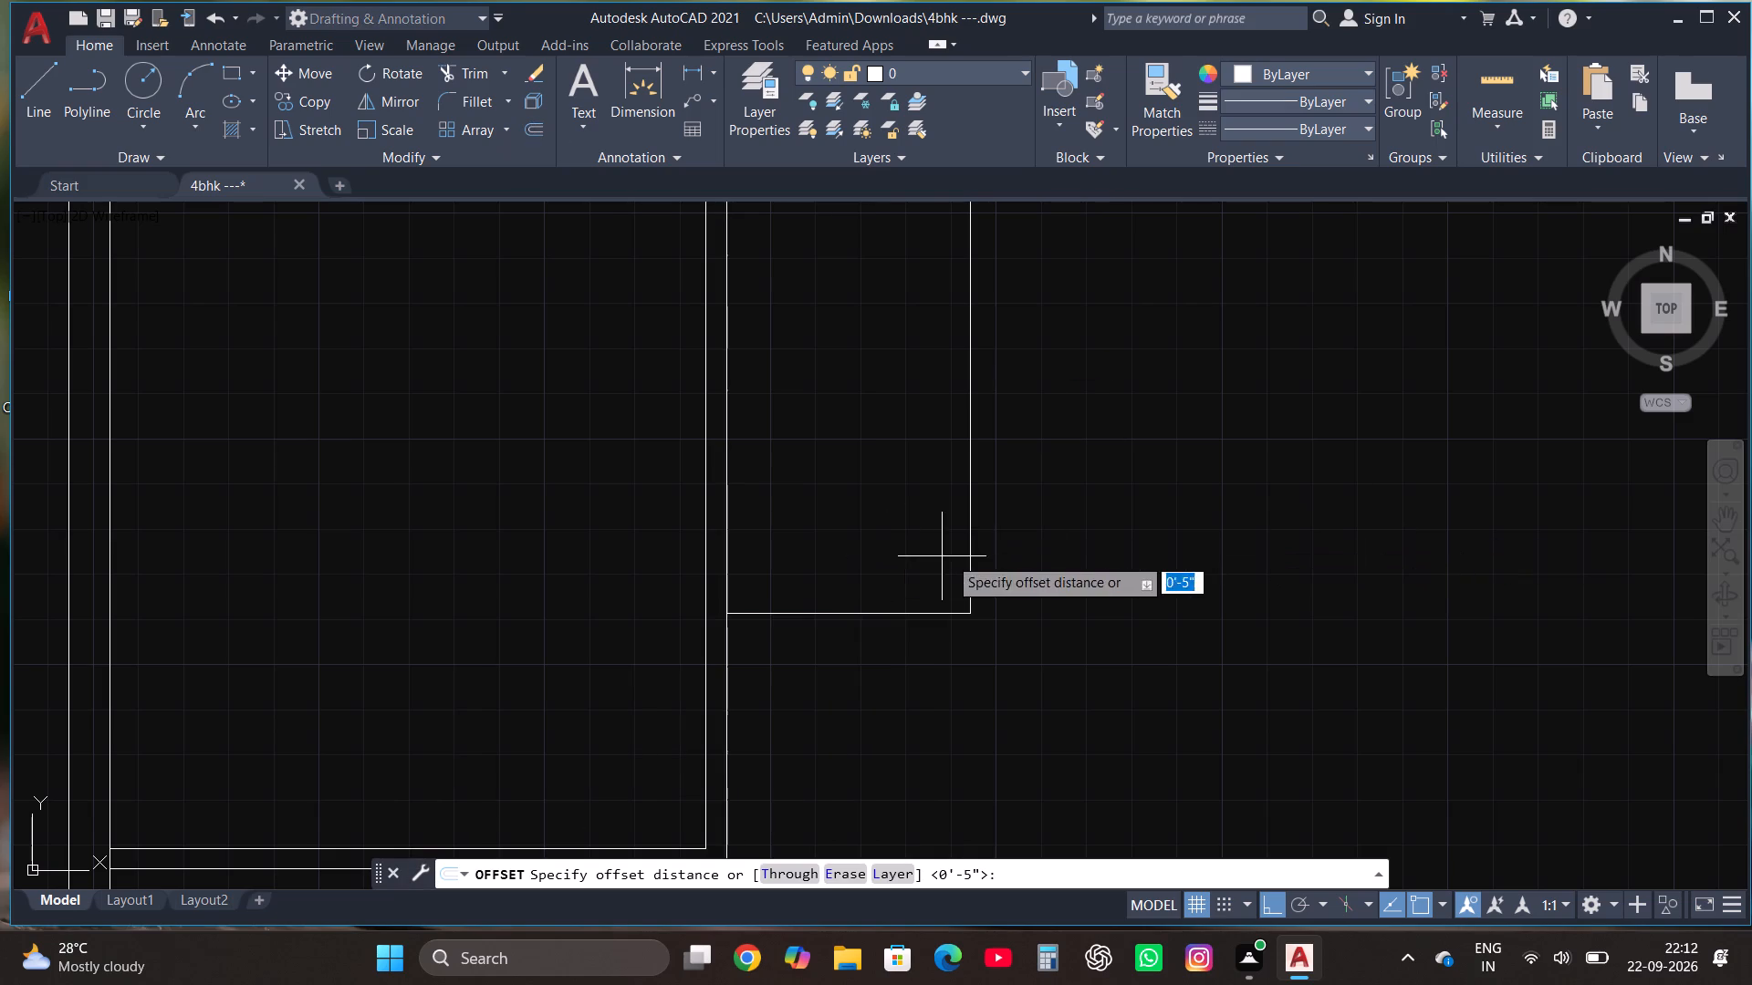
pyautogui.click(973, 547)
pyautogui.click(980, 547)
pyautogui.click(975, 530)
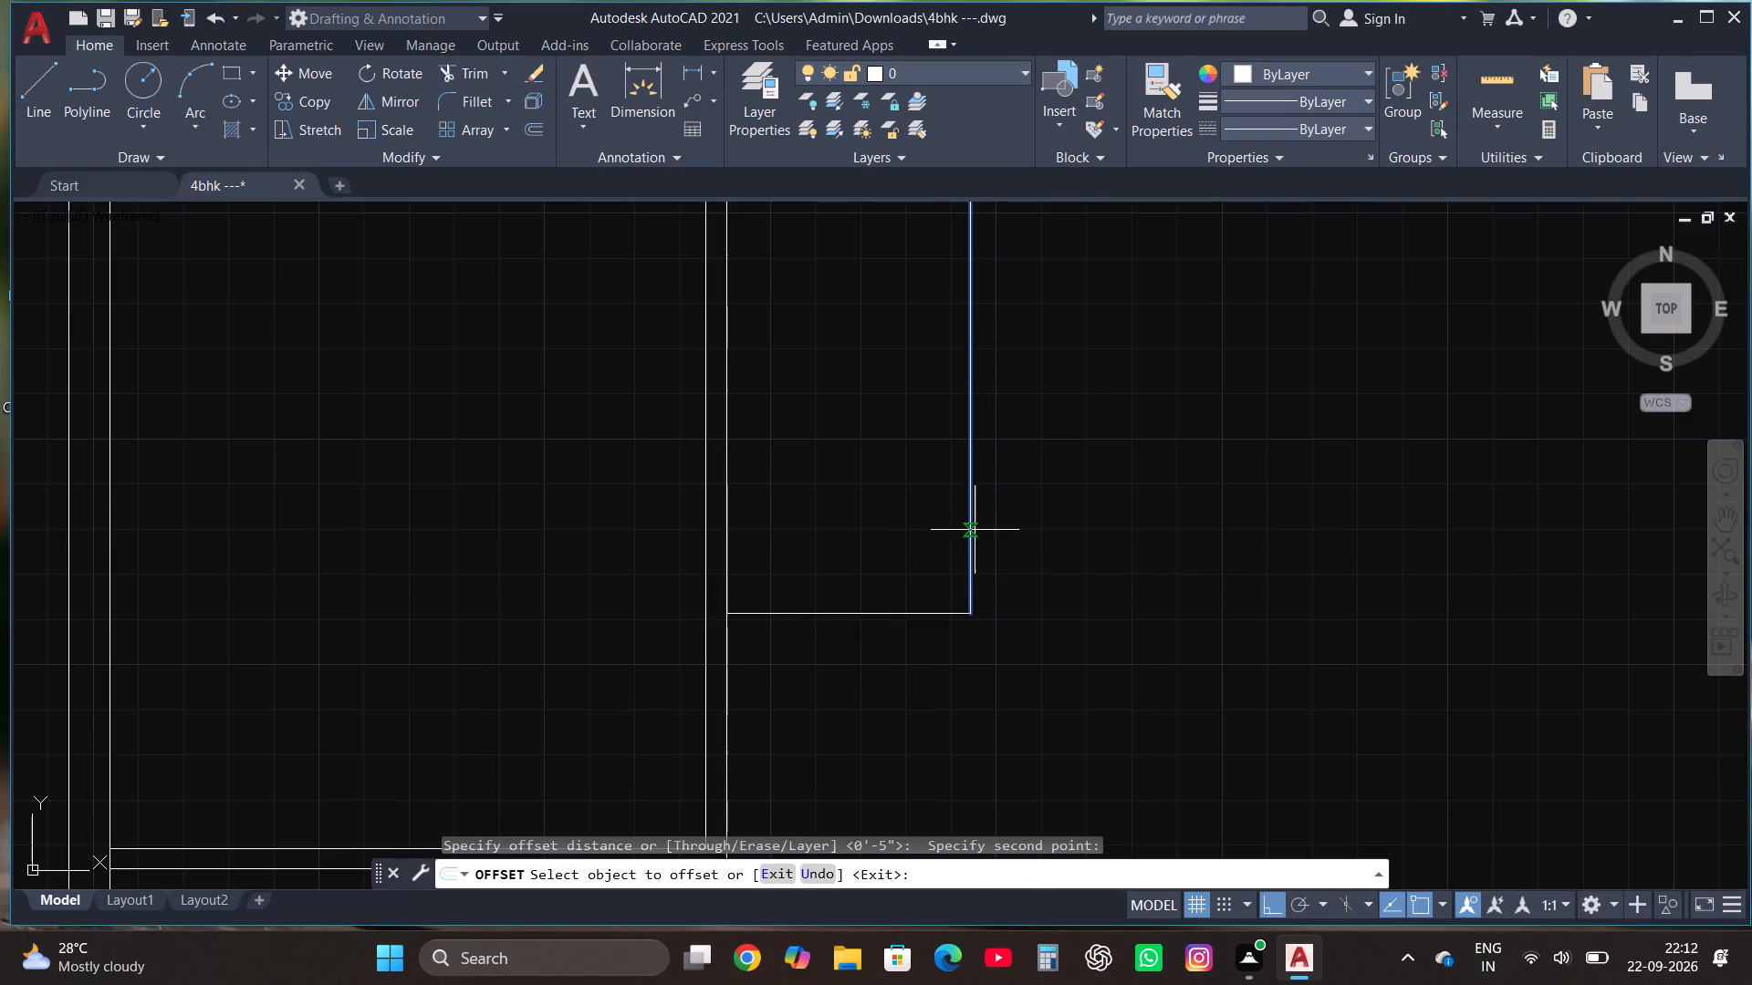
pyautogui.write('4.5"')
pyautogui.press('Return')
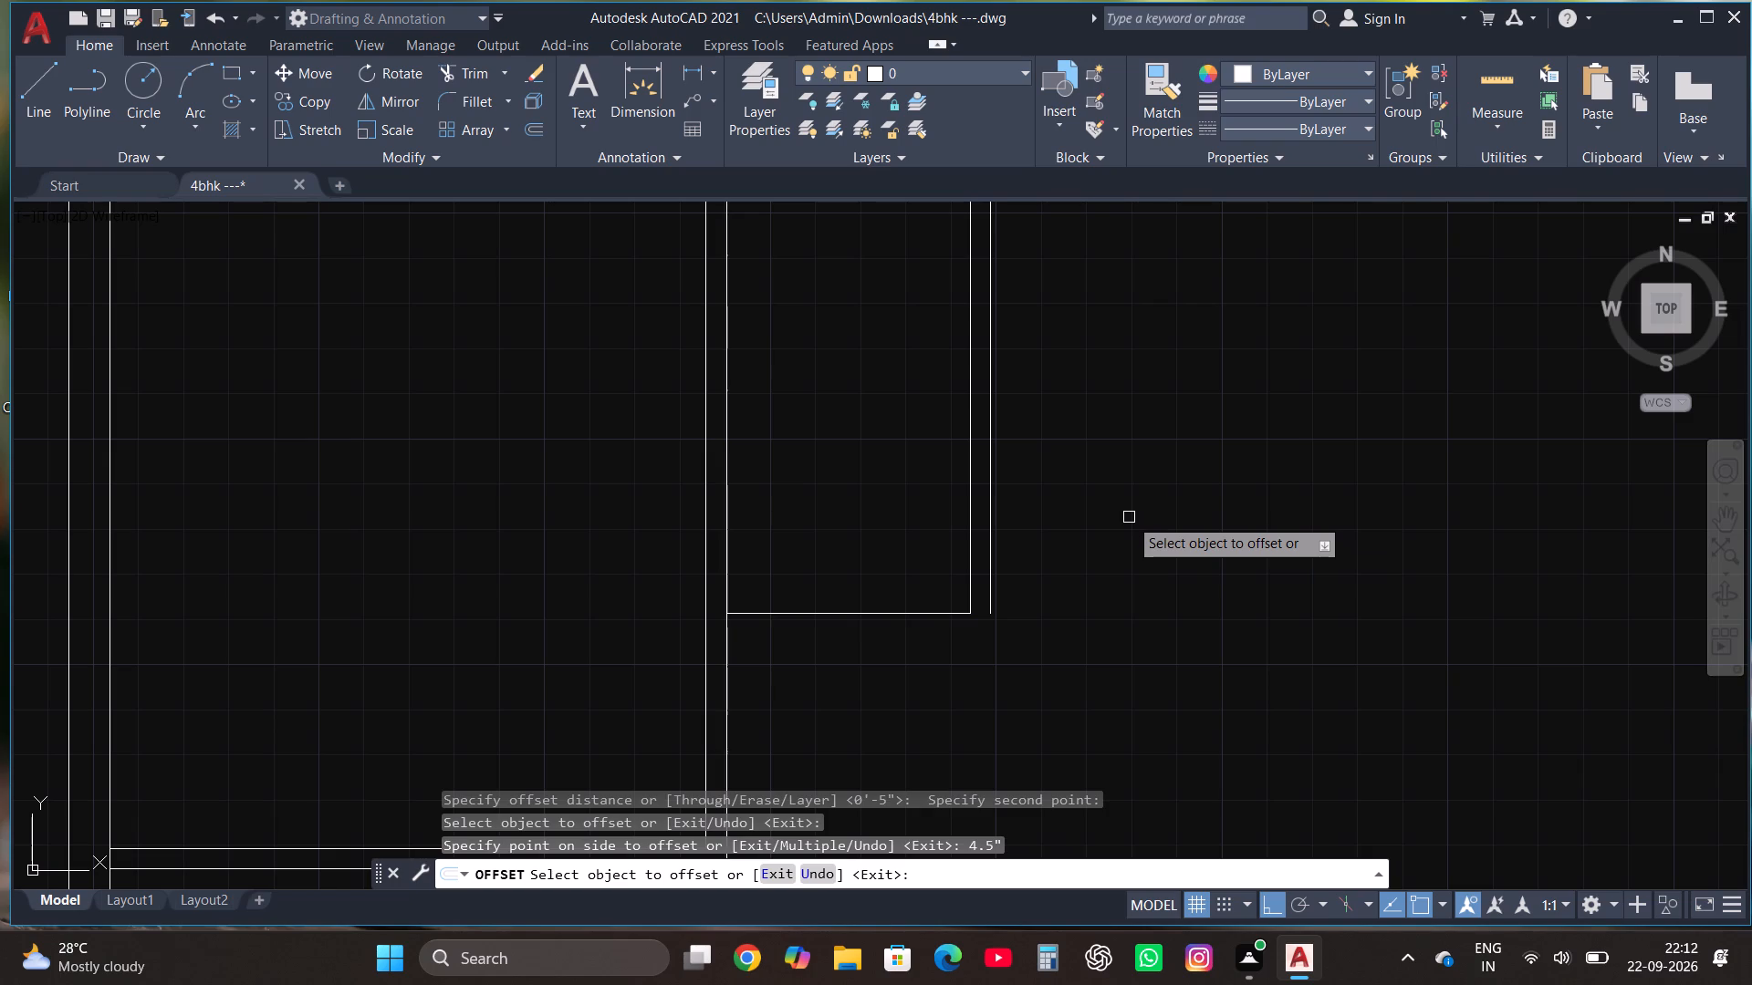
pyautogui.click(919, 612)
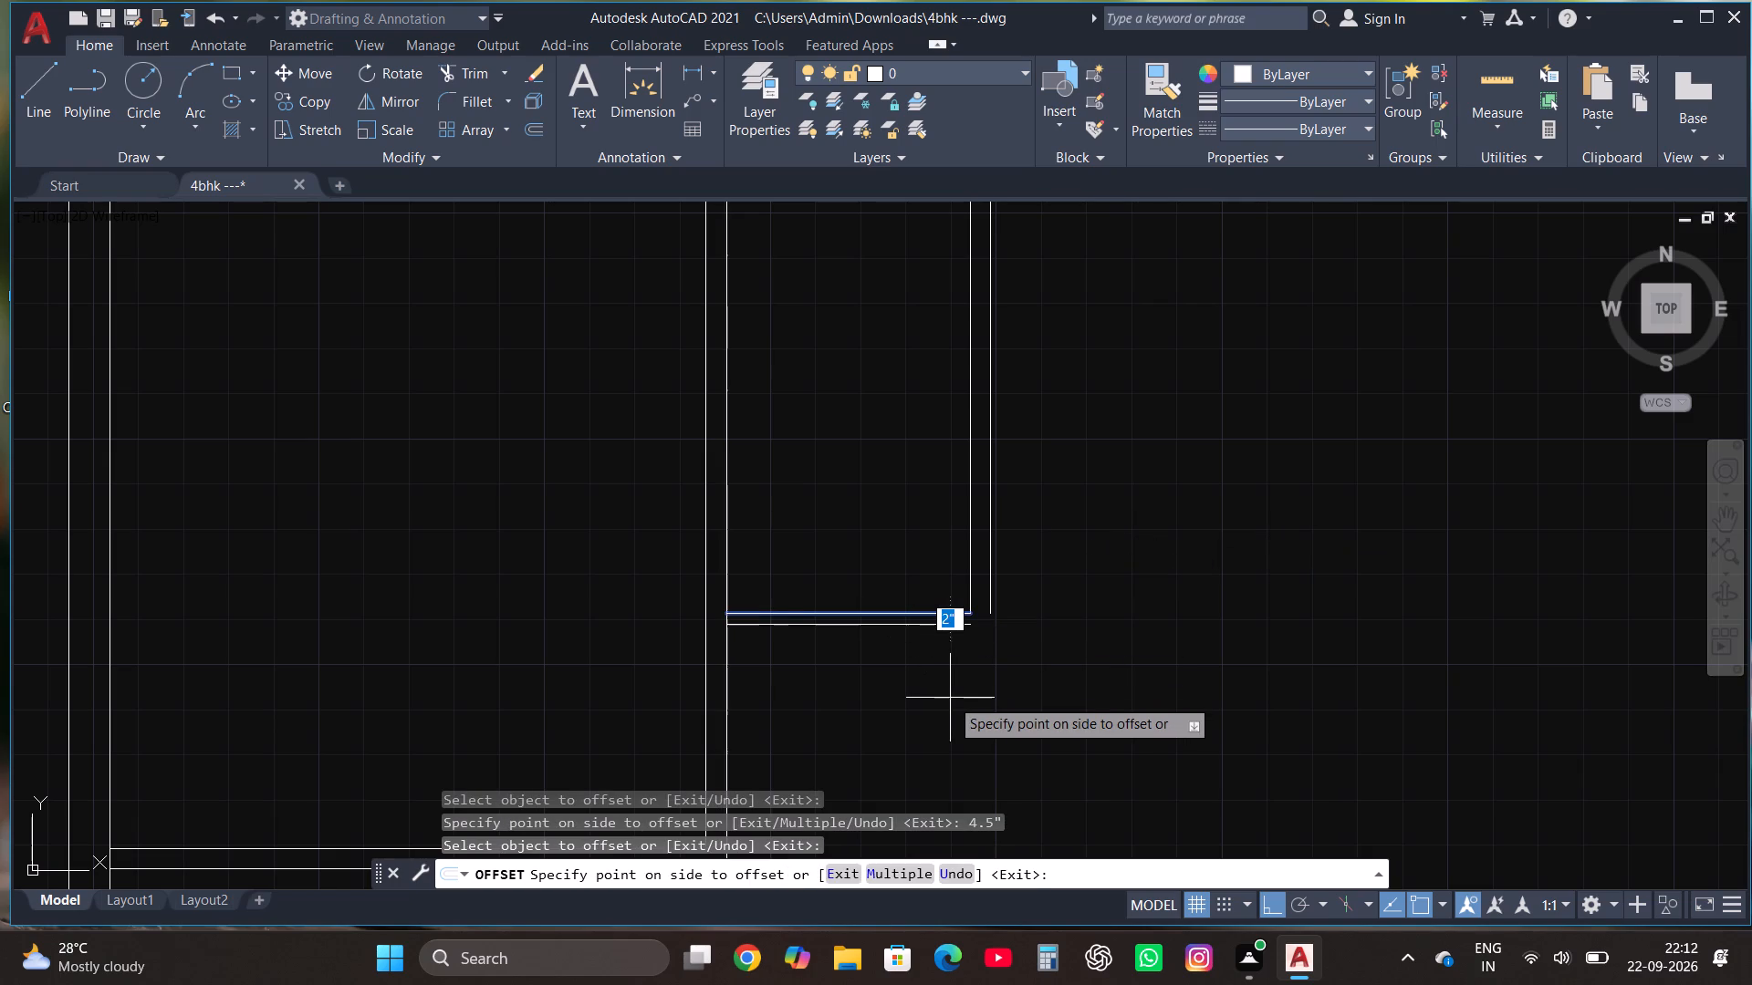
pyautogui.write('4.5"')
pyautogui.press('Return')
pyautogui.press('Escape')
# Fillet the small room's two offset partition lines so they join at its bottom-right outer corner.
pyautogui.scroll(-2, 950, 698)
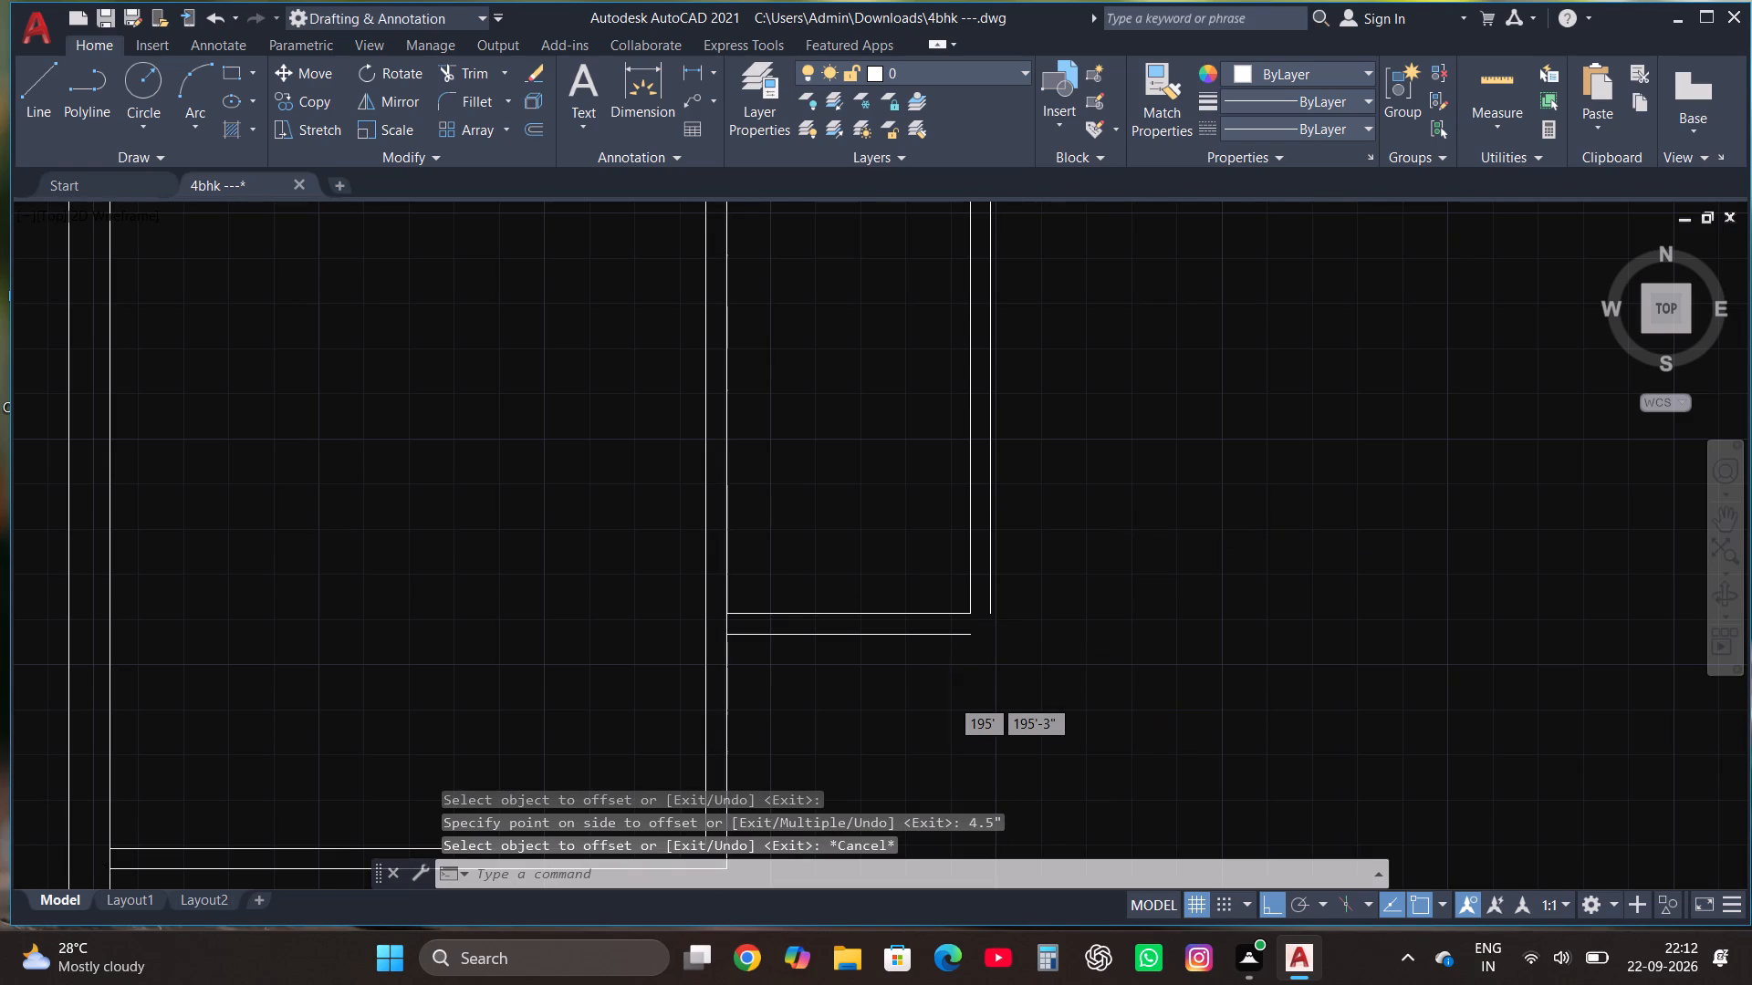
pyautogui.scroll(2, 982, 648)
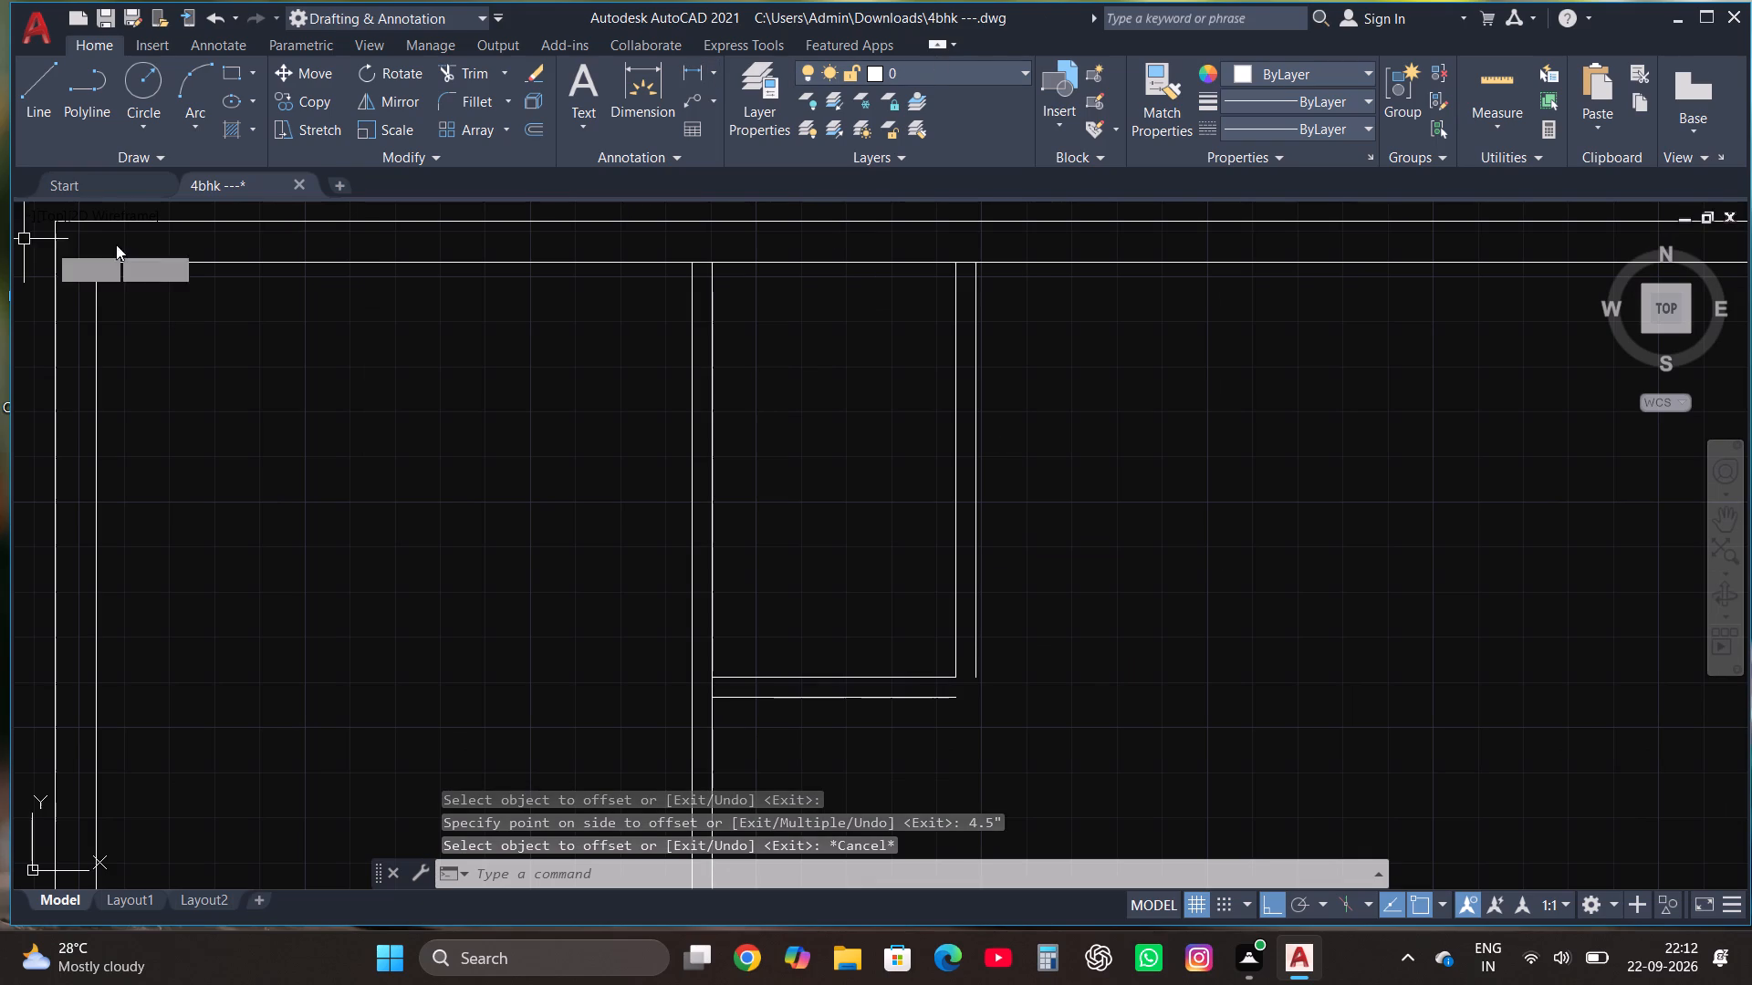
pyautogui.click(462, 109)
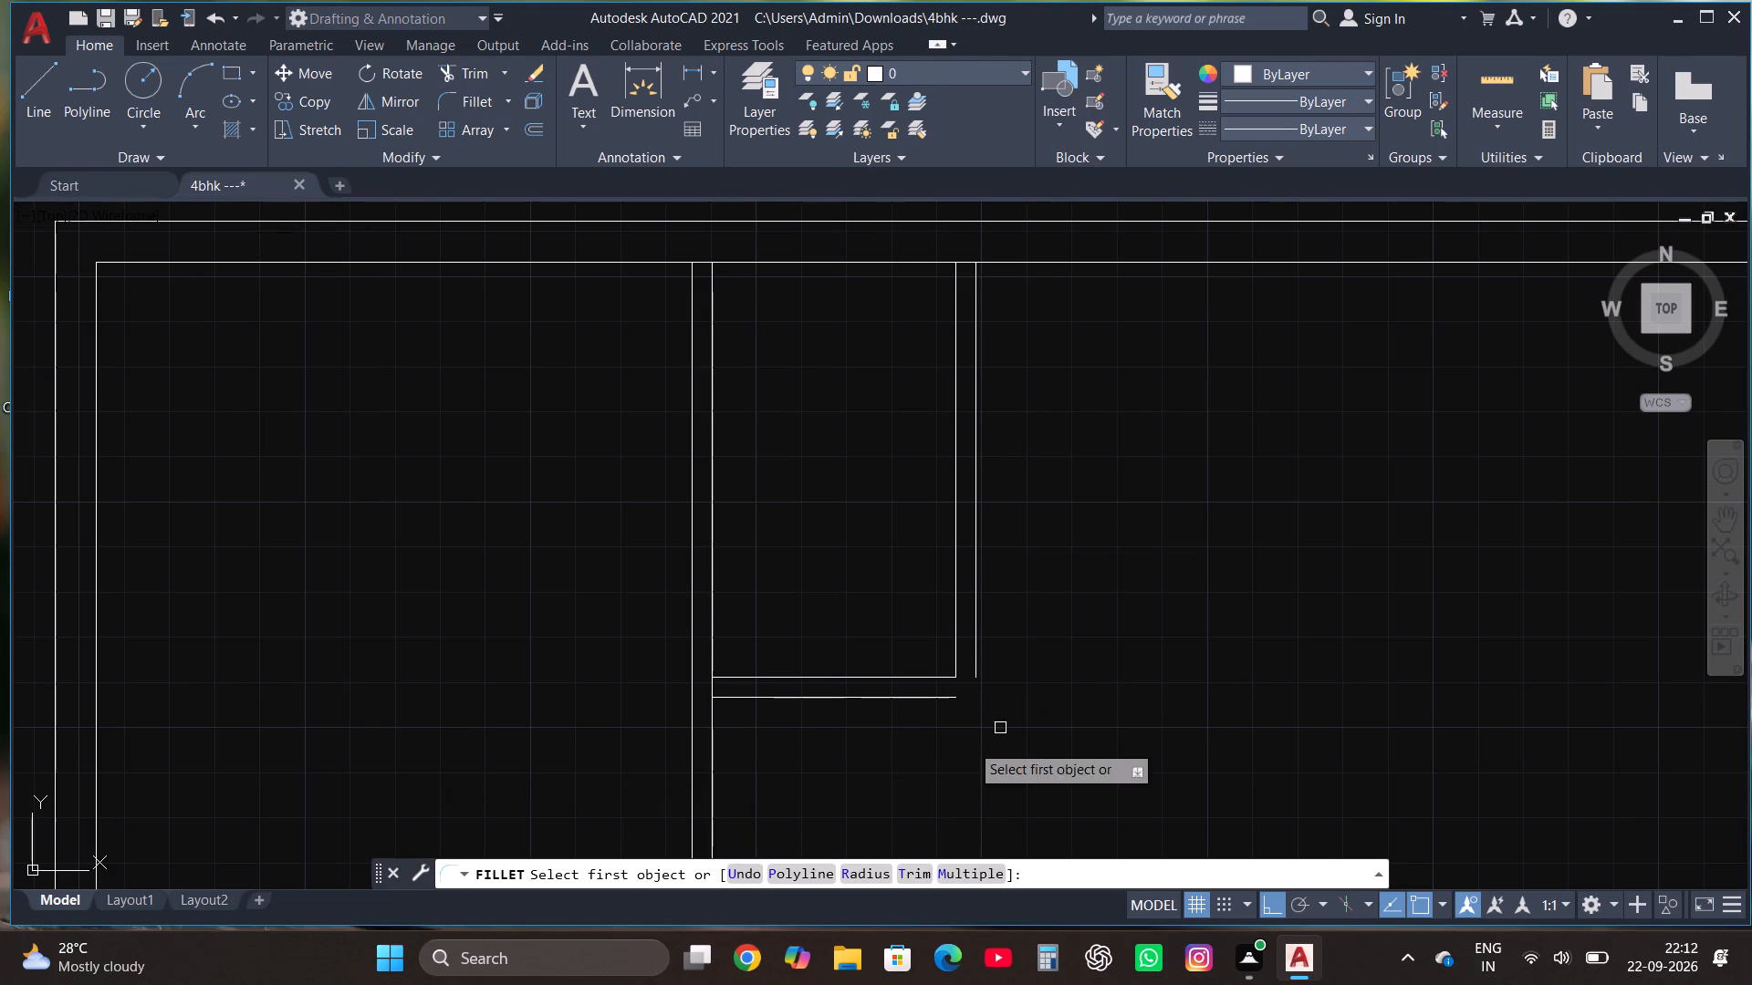
pyautogui.click(873, 690)
pyautogui.click(876, 693)
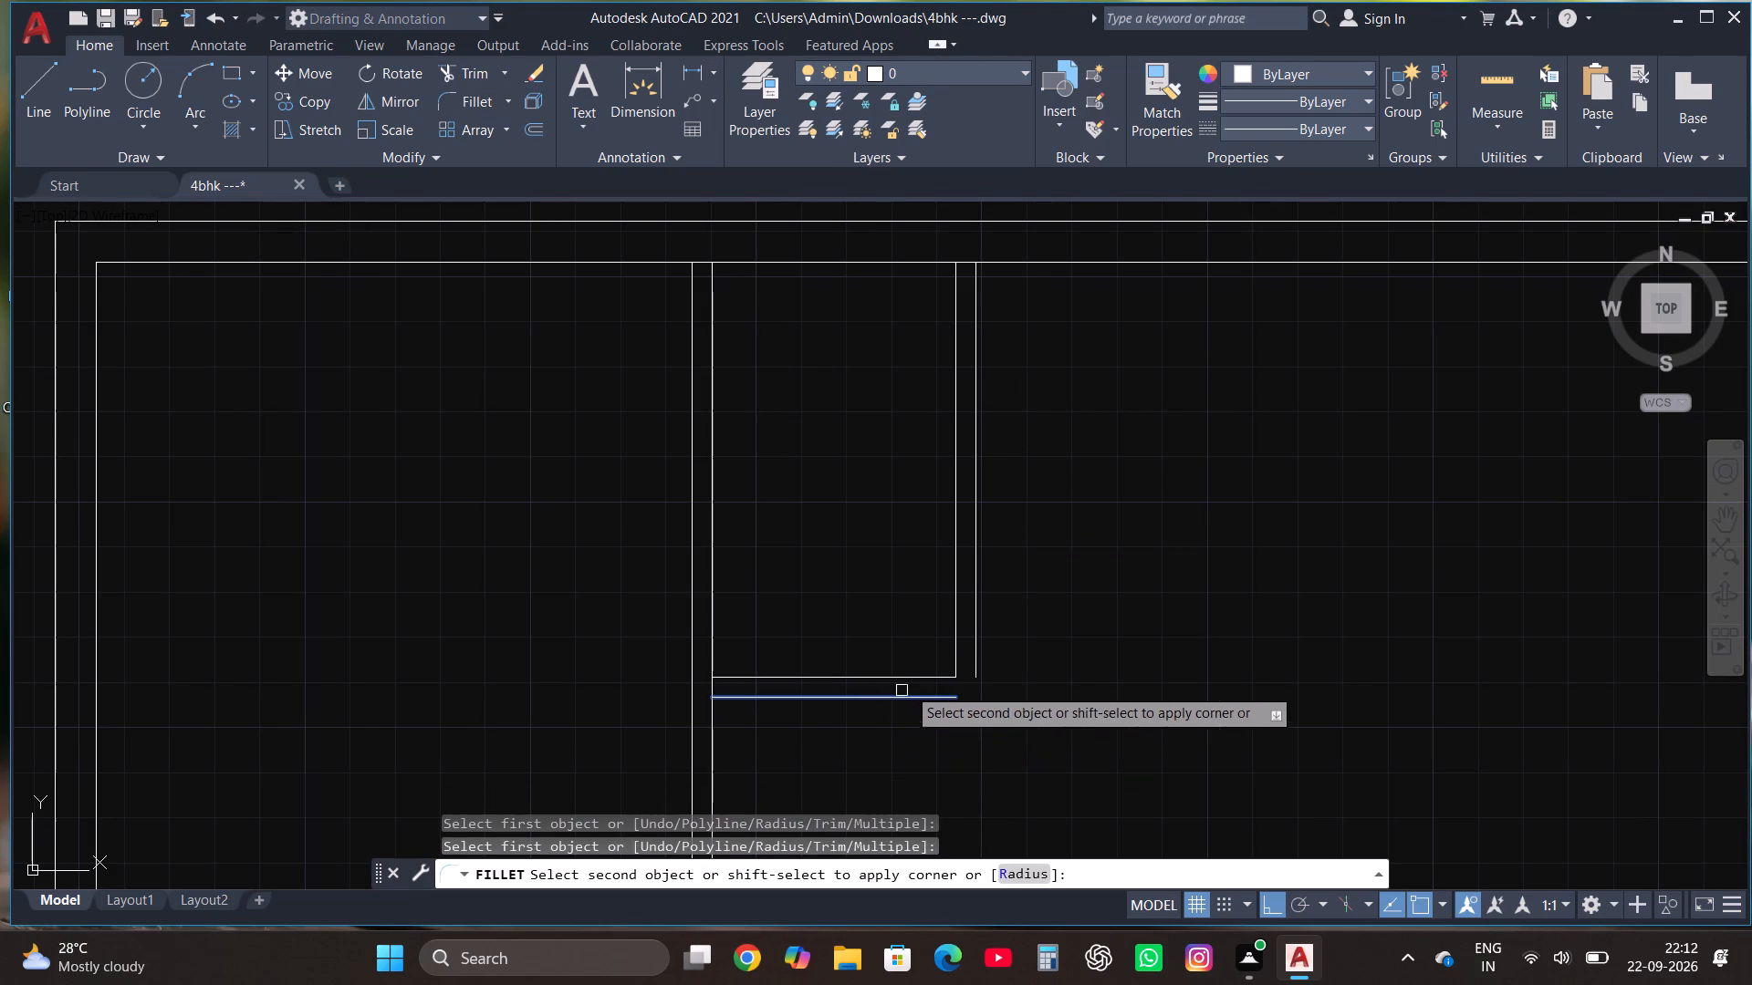
pyautogui.click(975, 607)
# Draw lines for a 10' by 12' room along the top wall's inner face, from the small room's right partition back to that partition's bottom-right outer corner.
pyautogui.scroll(-2, 1006, 629)
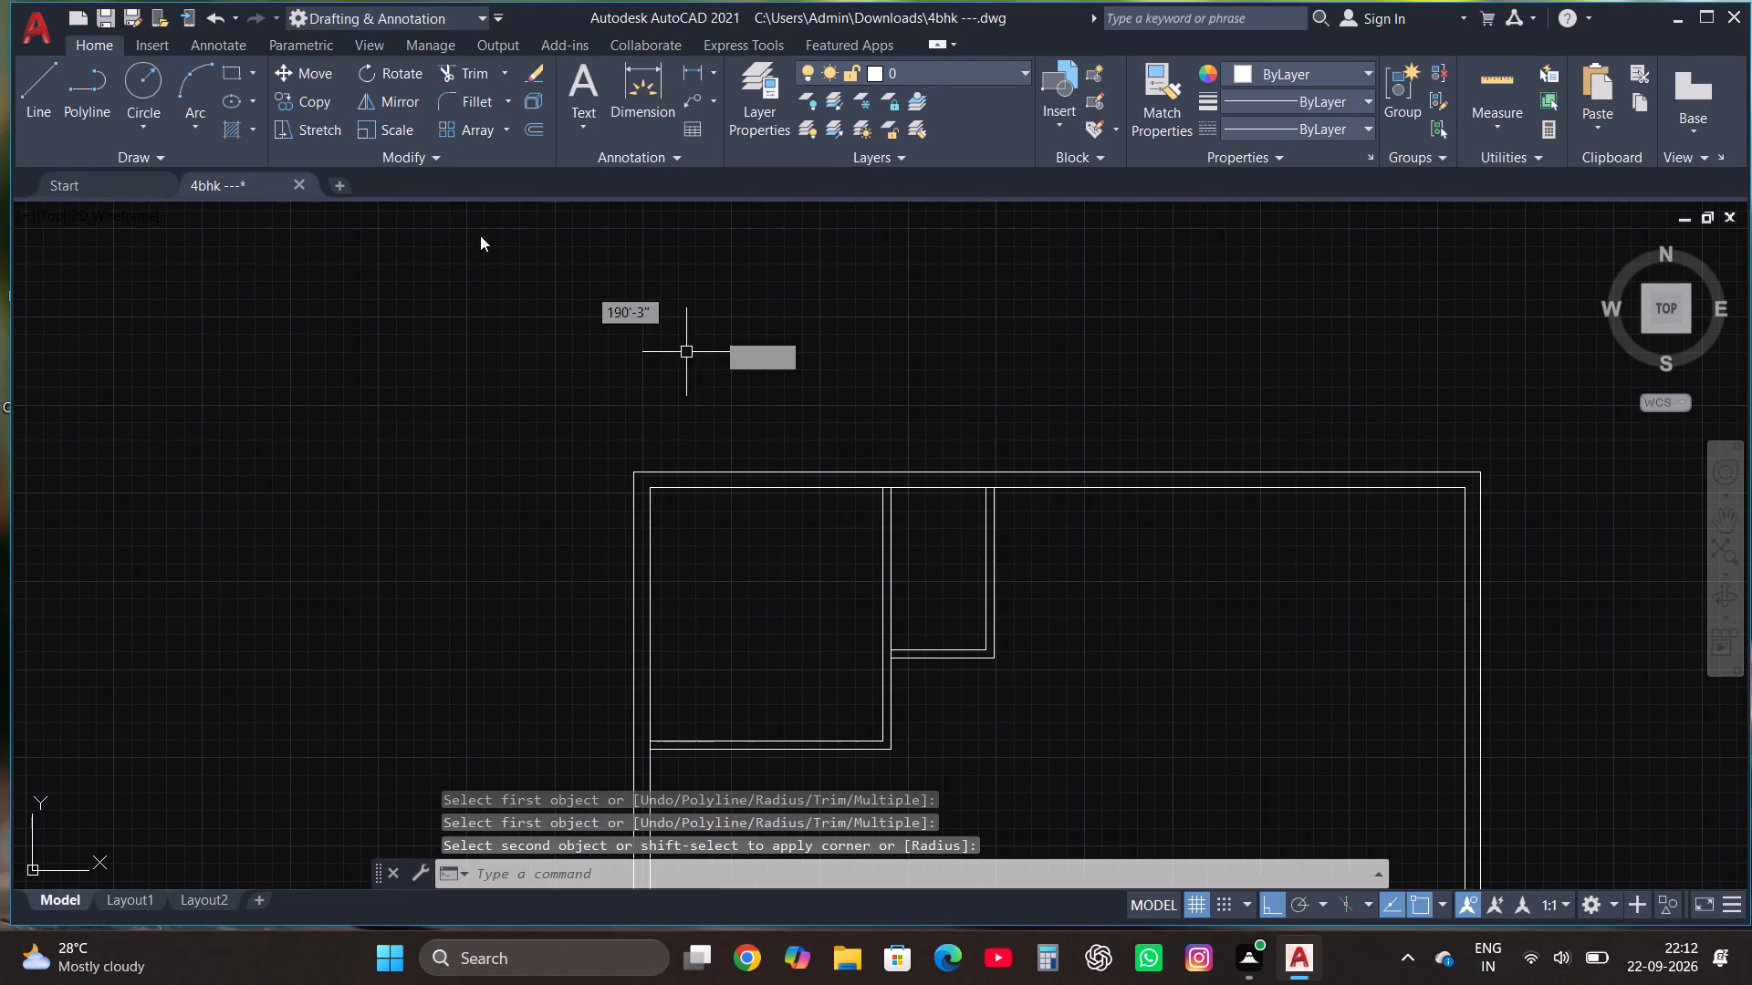
pyautogui.click(26, 81)
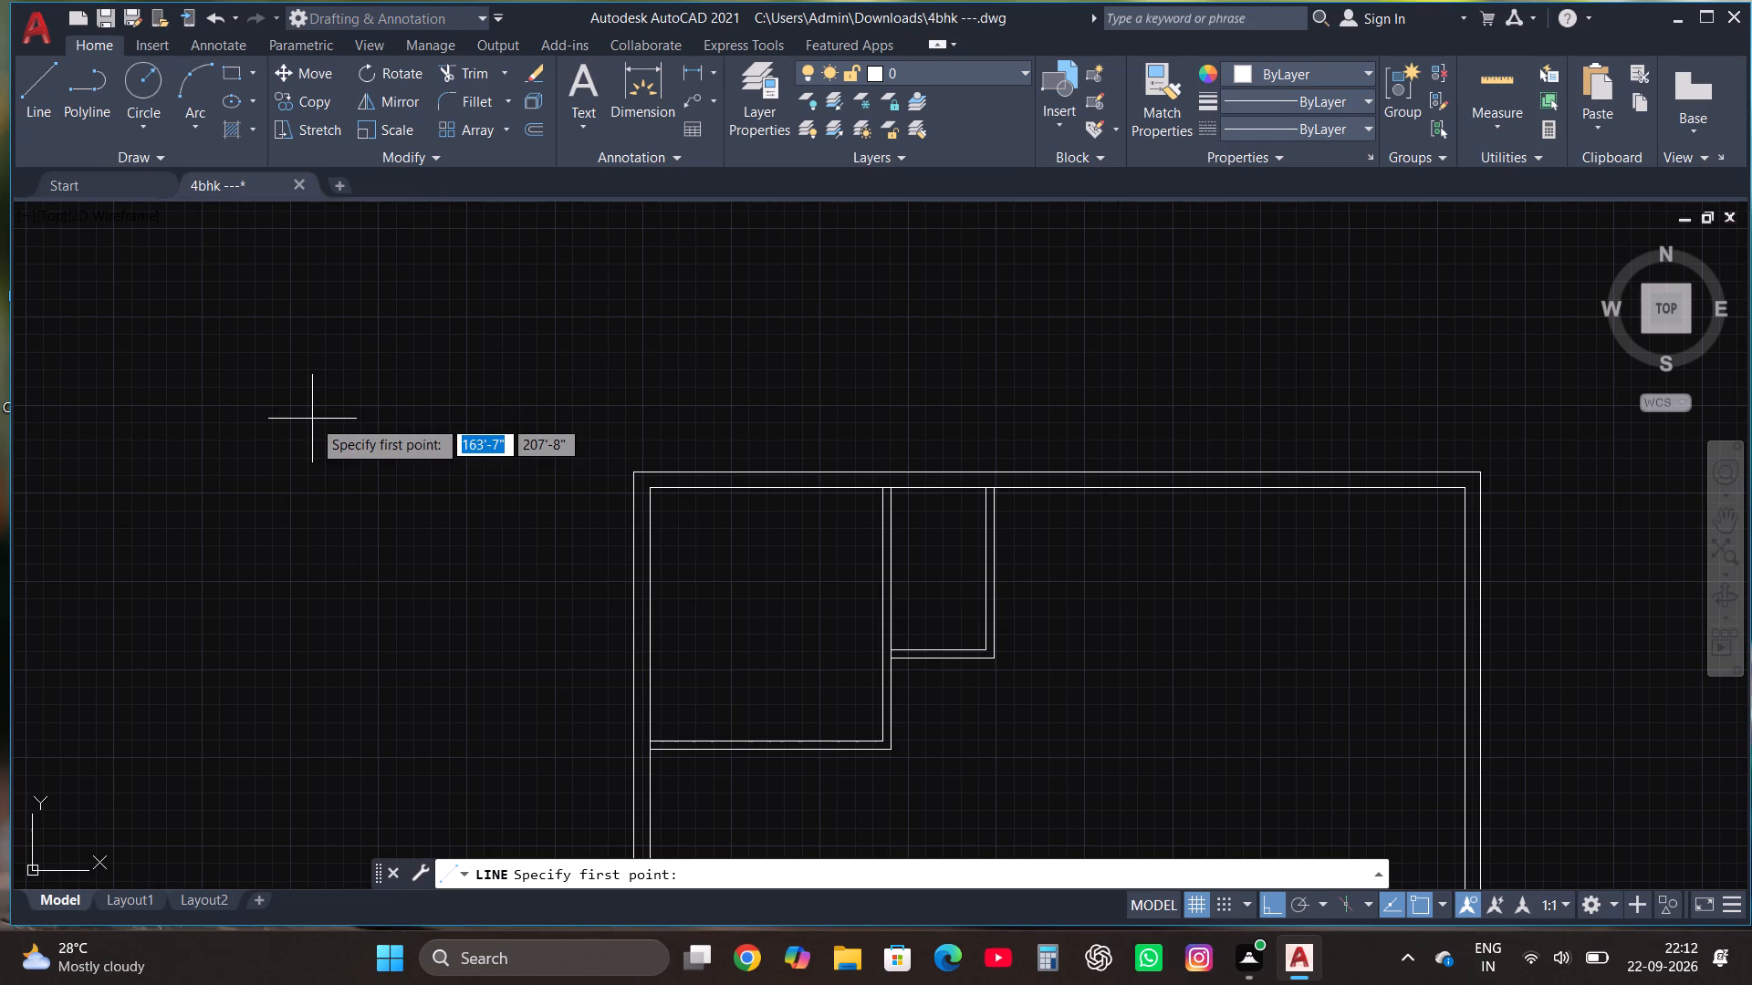
pyautogui.scroll(2, 1193, 545)
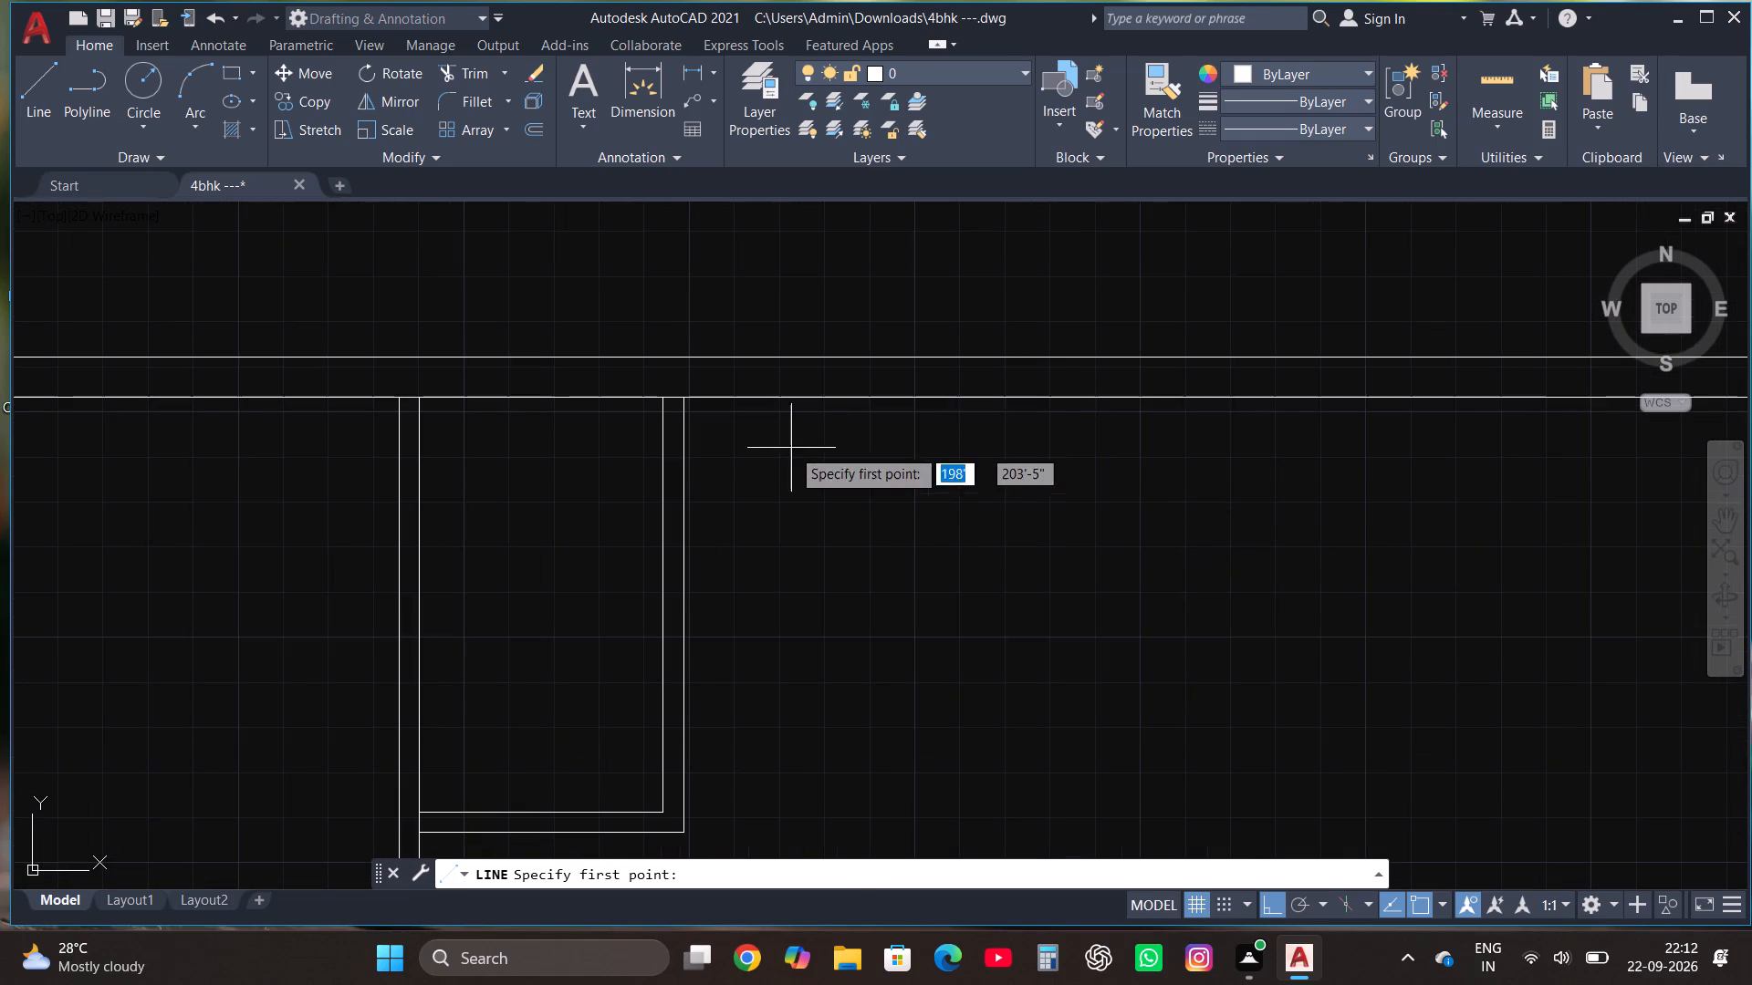
pyautogui.click(683, 401)
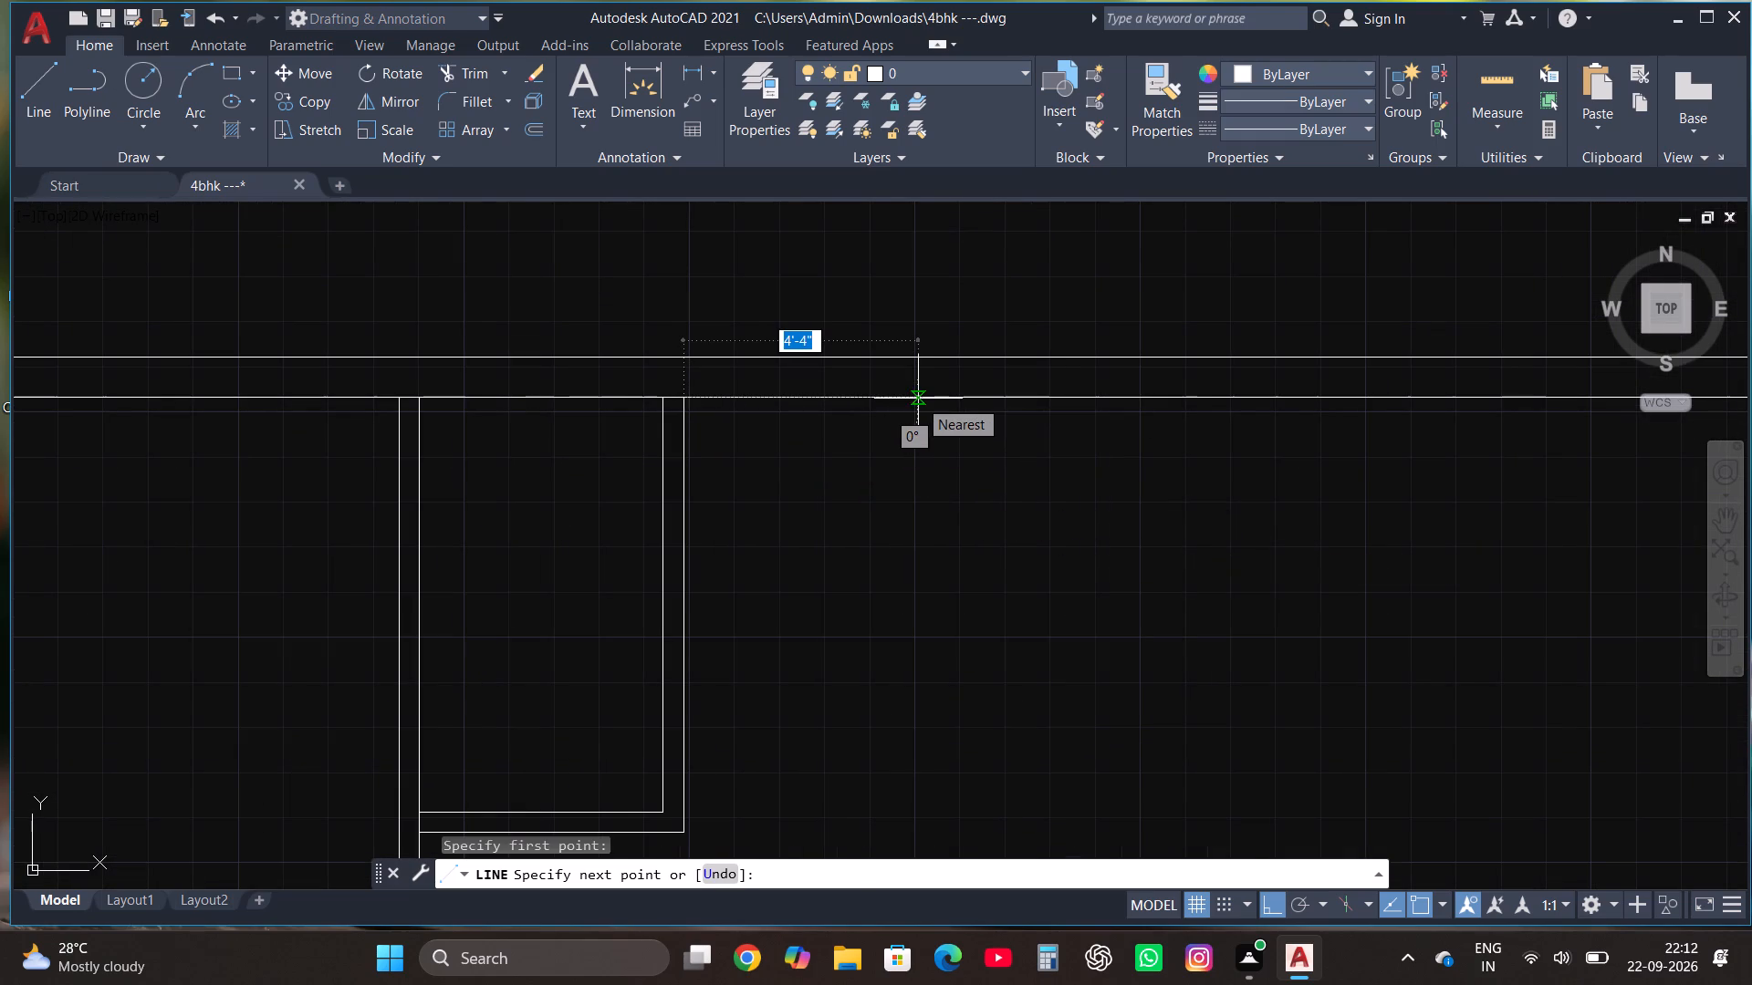
pyautogui.write("10'")
pyautogui.press('Return')
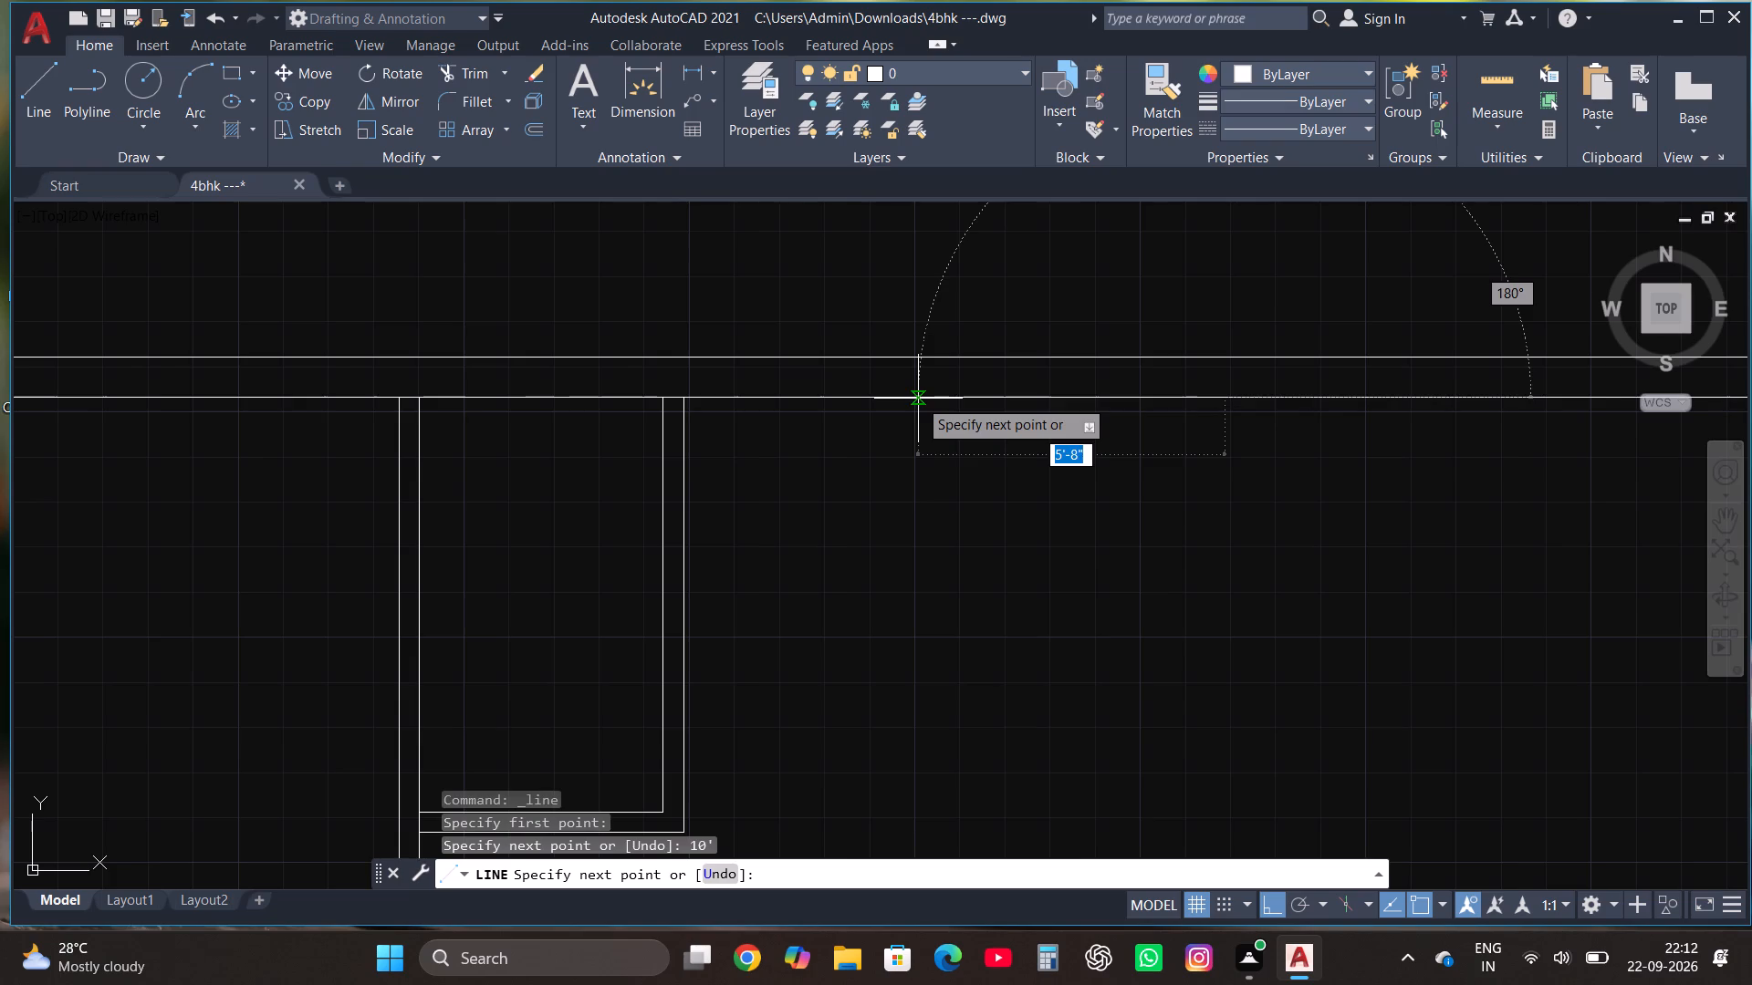
pyautogui.scroll(-3, 918, 399)
pyautogui.scroll(2, 1073, 502)
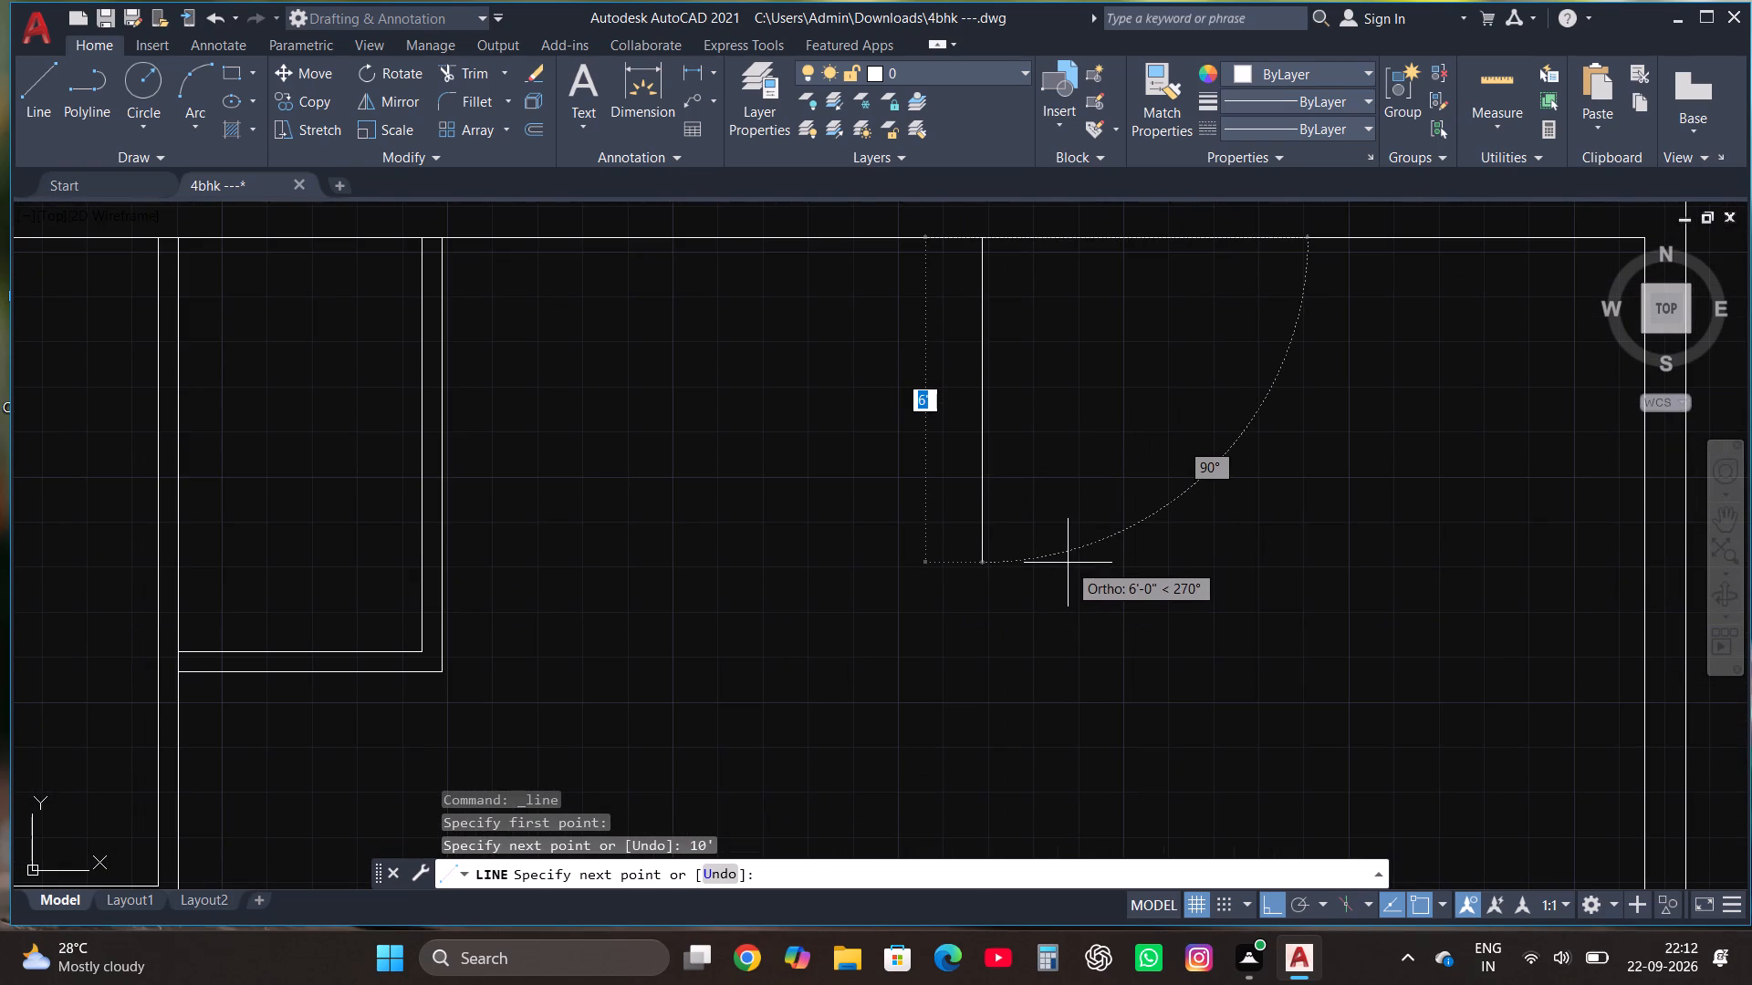
pyautogui.write("12'")
pyautogui.press('Return')
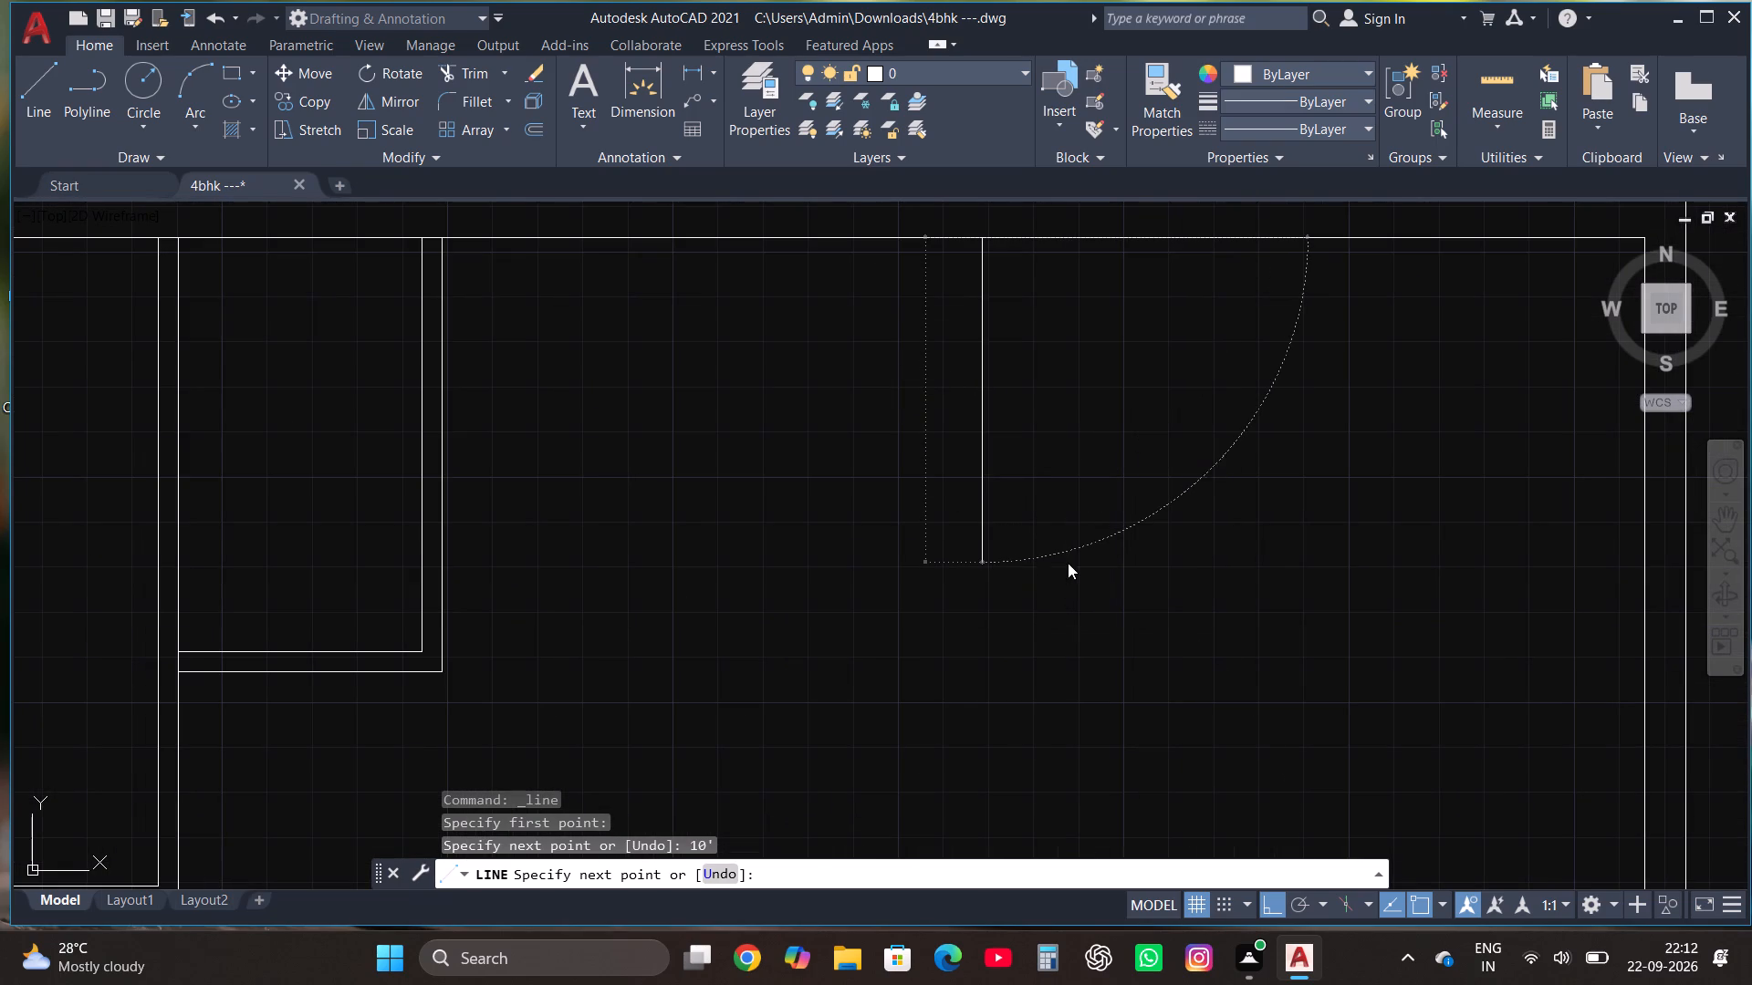
pyautogui.scroll(-2, 1005, 509)
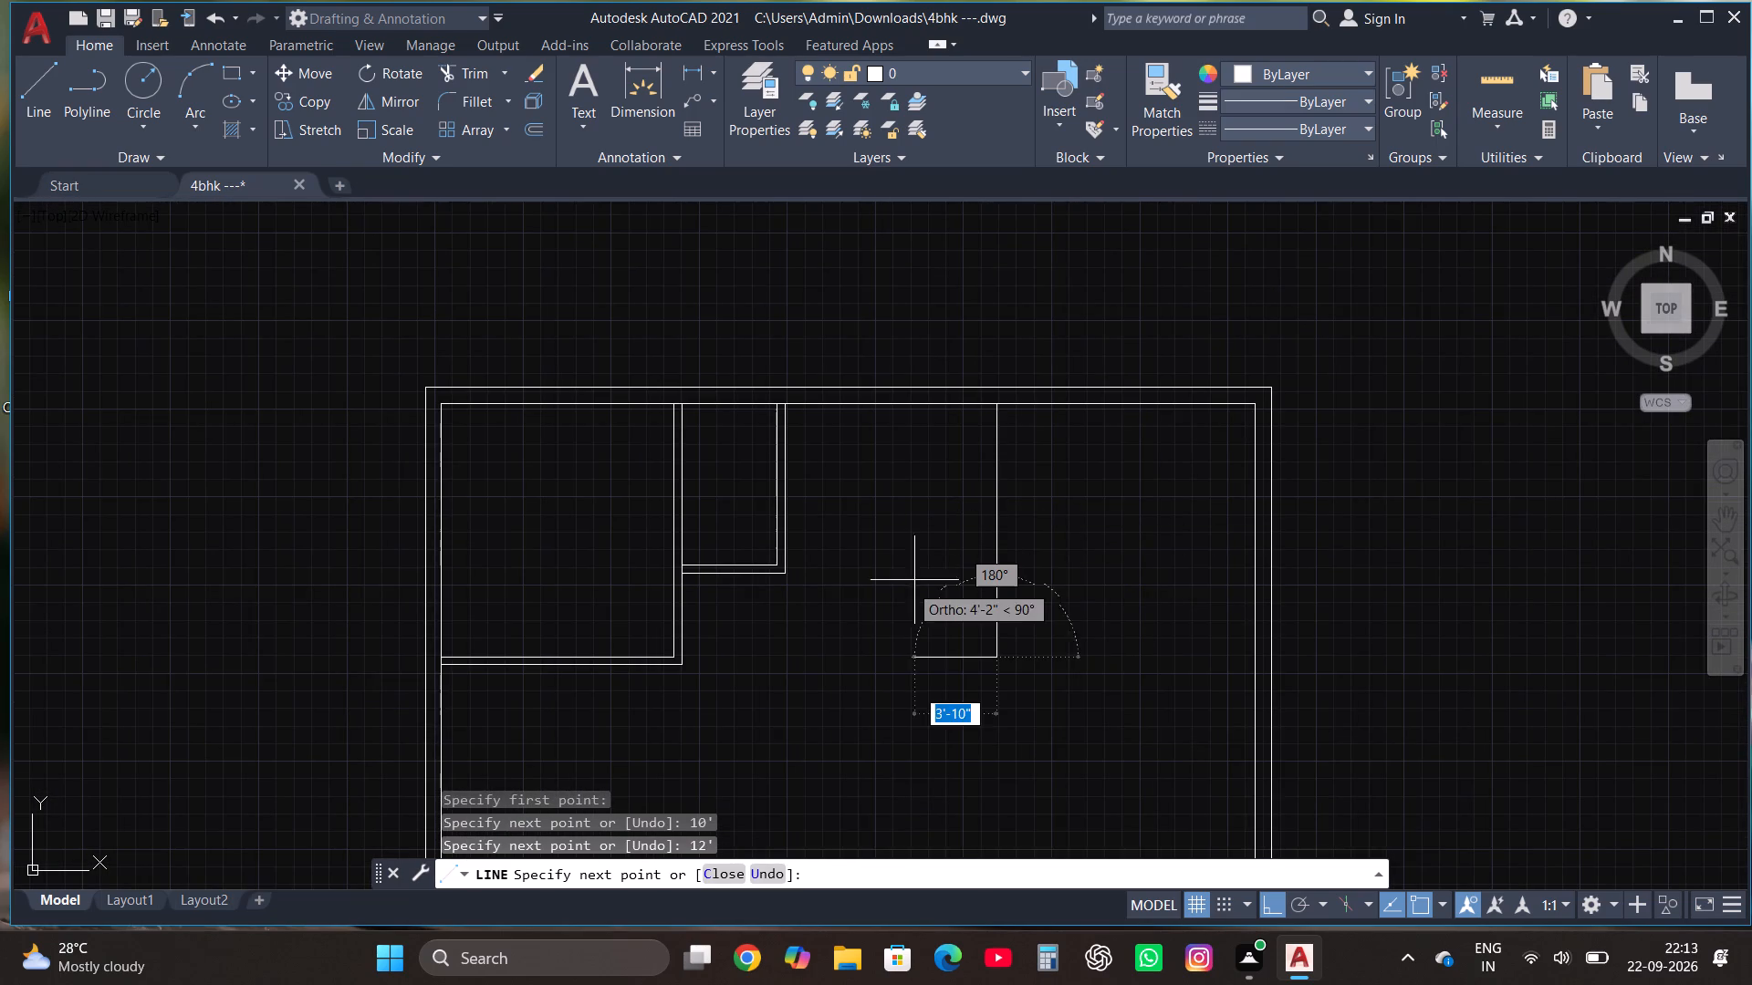
pyautogui.scroll(1, 902, 595)
pyautogui.write("10'")
pyautogui.press('Return')
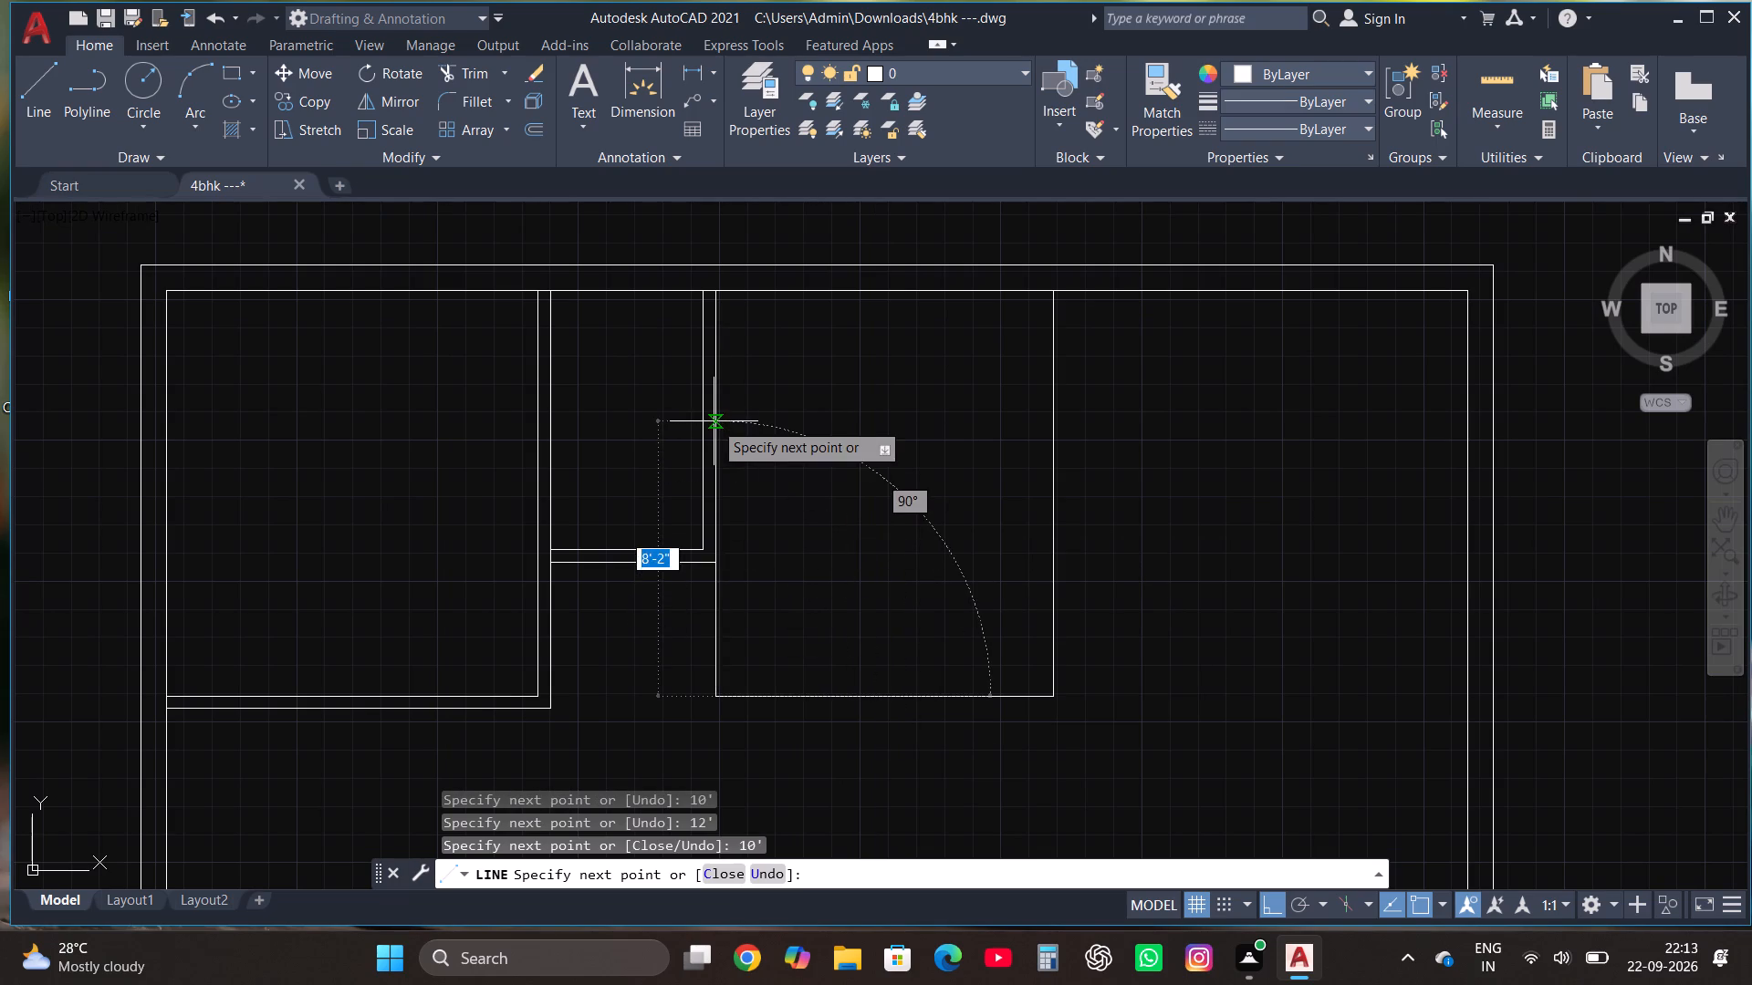
pyautogui.scroll(3, 719, 566)
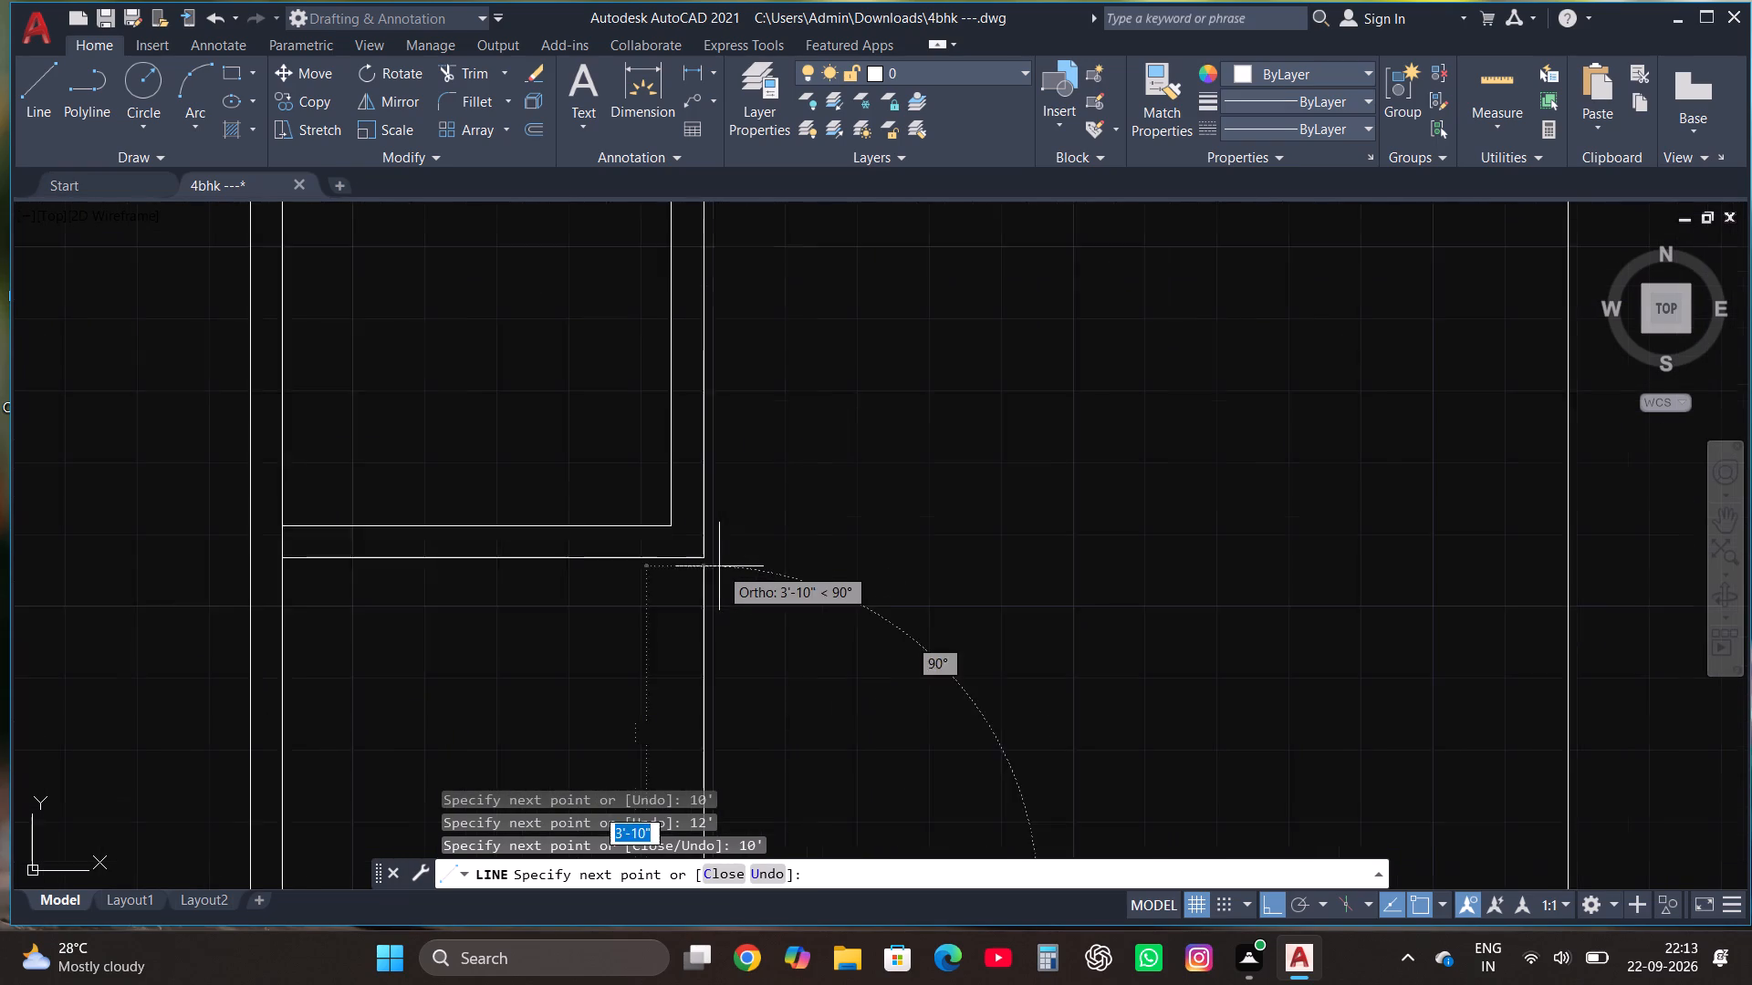
pyautogui.click(689, 554)
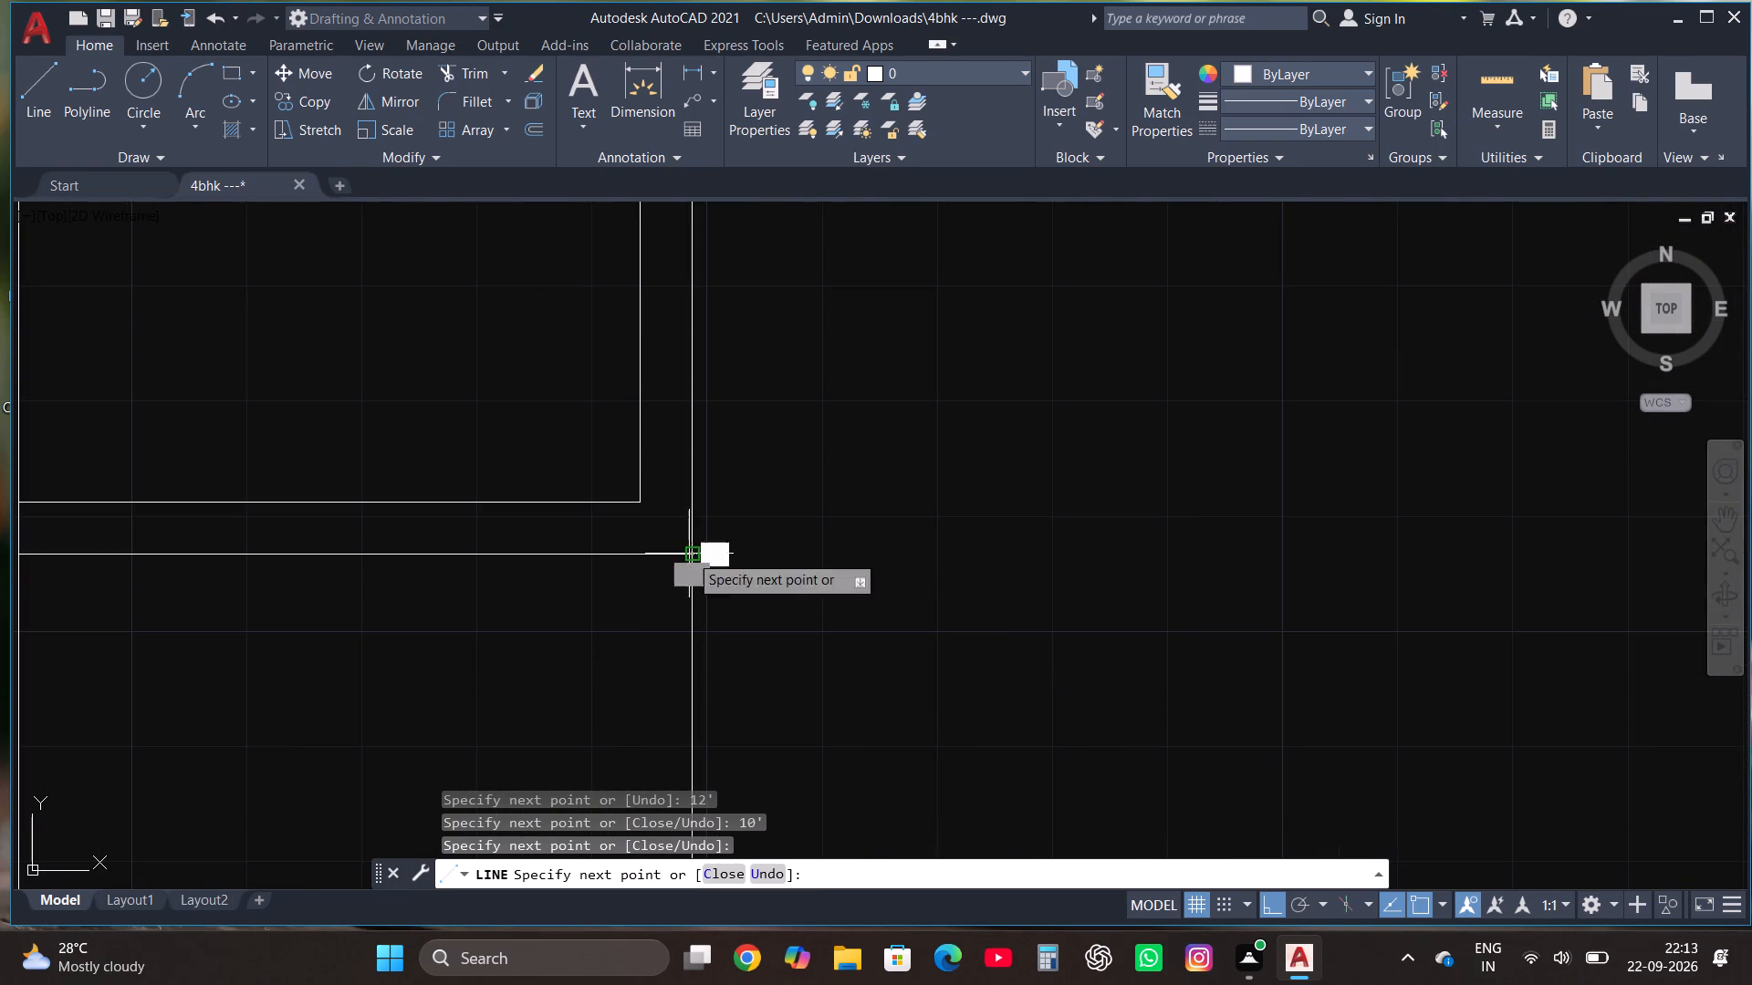
pyautogui.press('Escape')
# Offset the 10' by 12' room's short lower-left line, bottom line and right line outward by 4.5" to form partition walls.
pyautogui.scroll(-3, 739, 518)
pyautogui.click(1075, 700)
pyautogui.click(1030, 606)
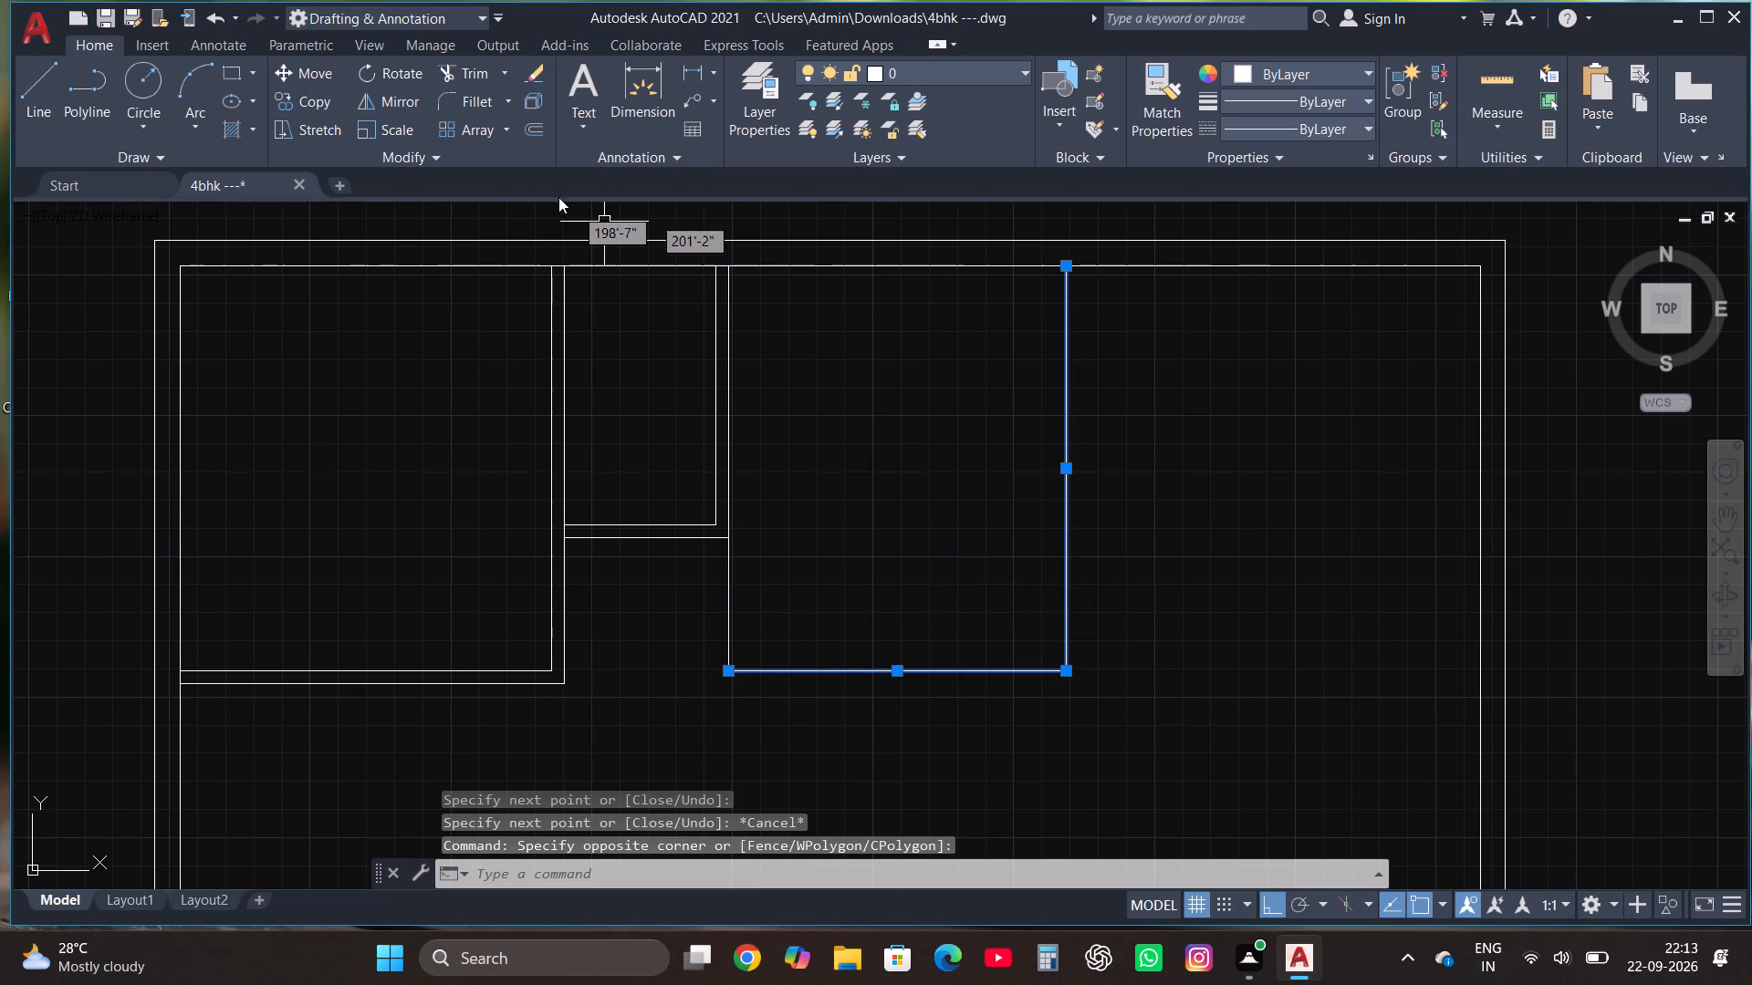
pyautogui.click(537, 130)
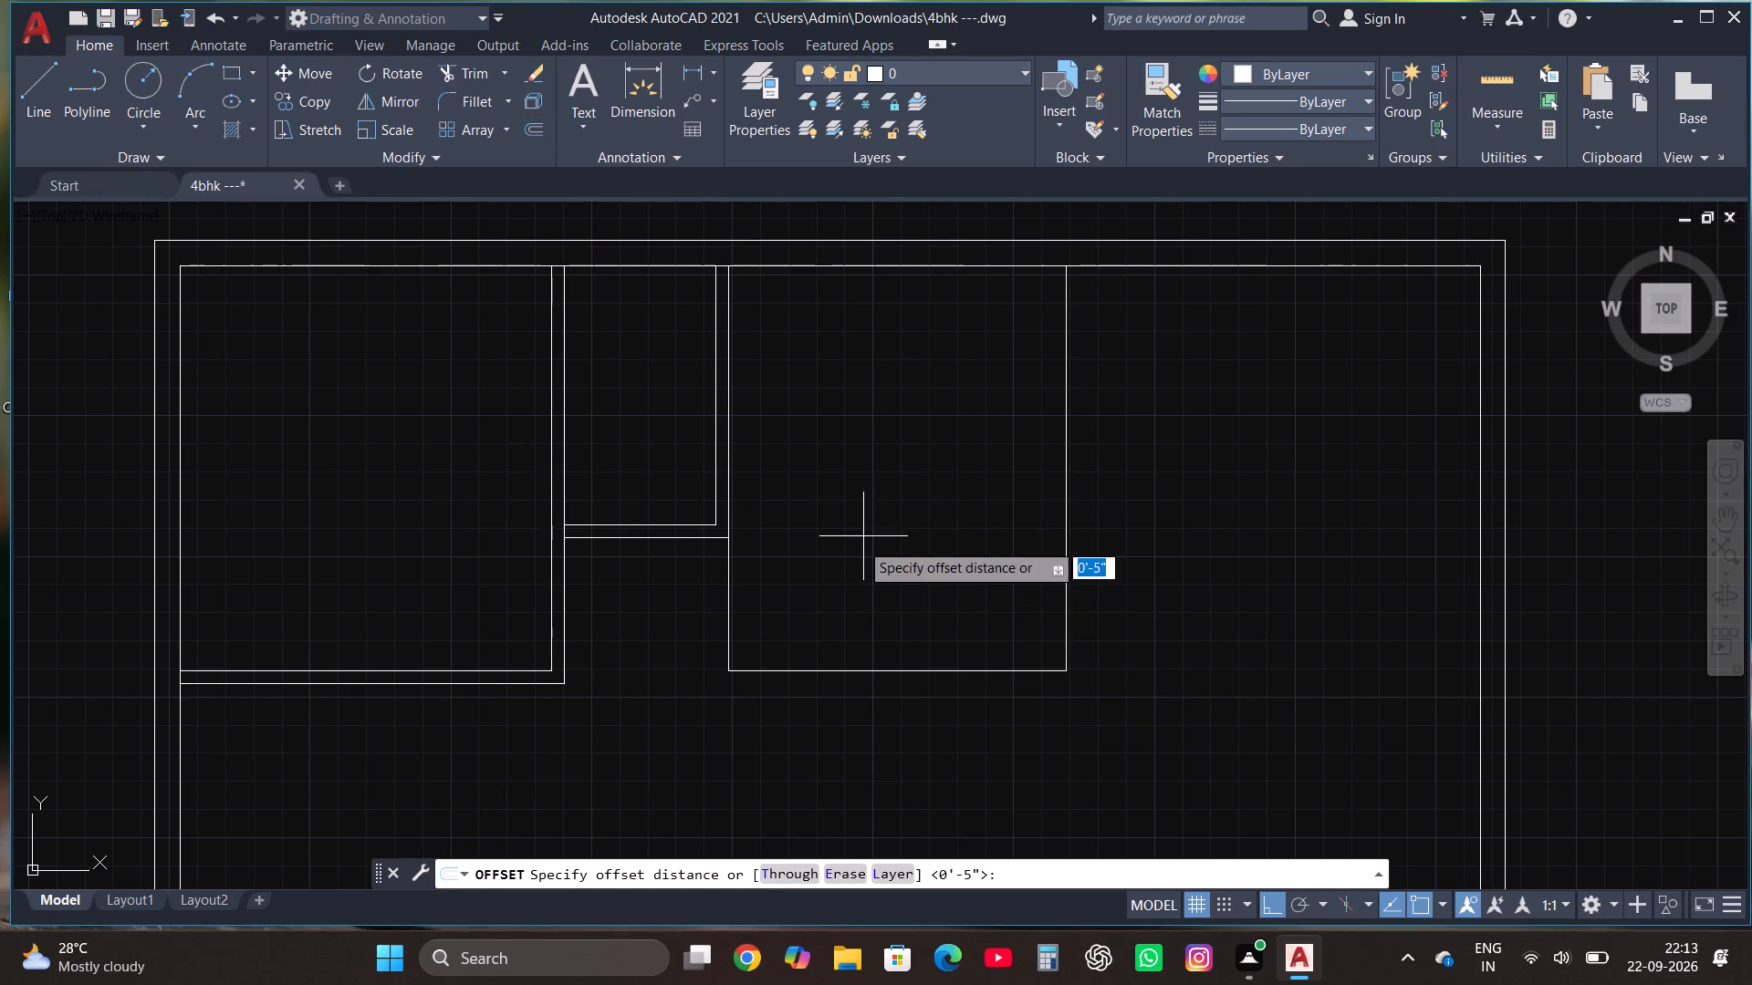
pyautogui.click(727, 594)
pyautogui.click(714, 588)
pyautogui.click(729, 595)
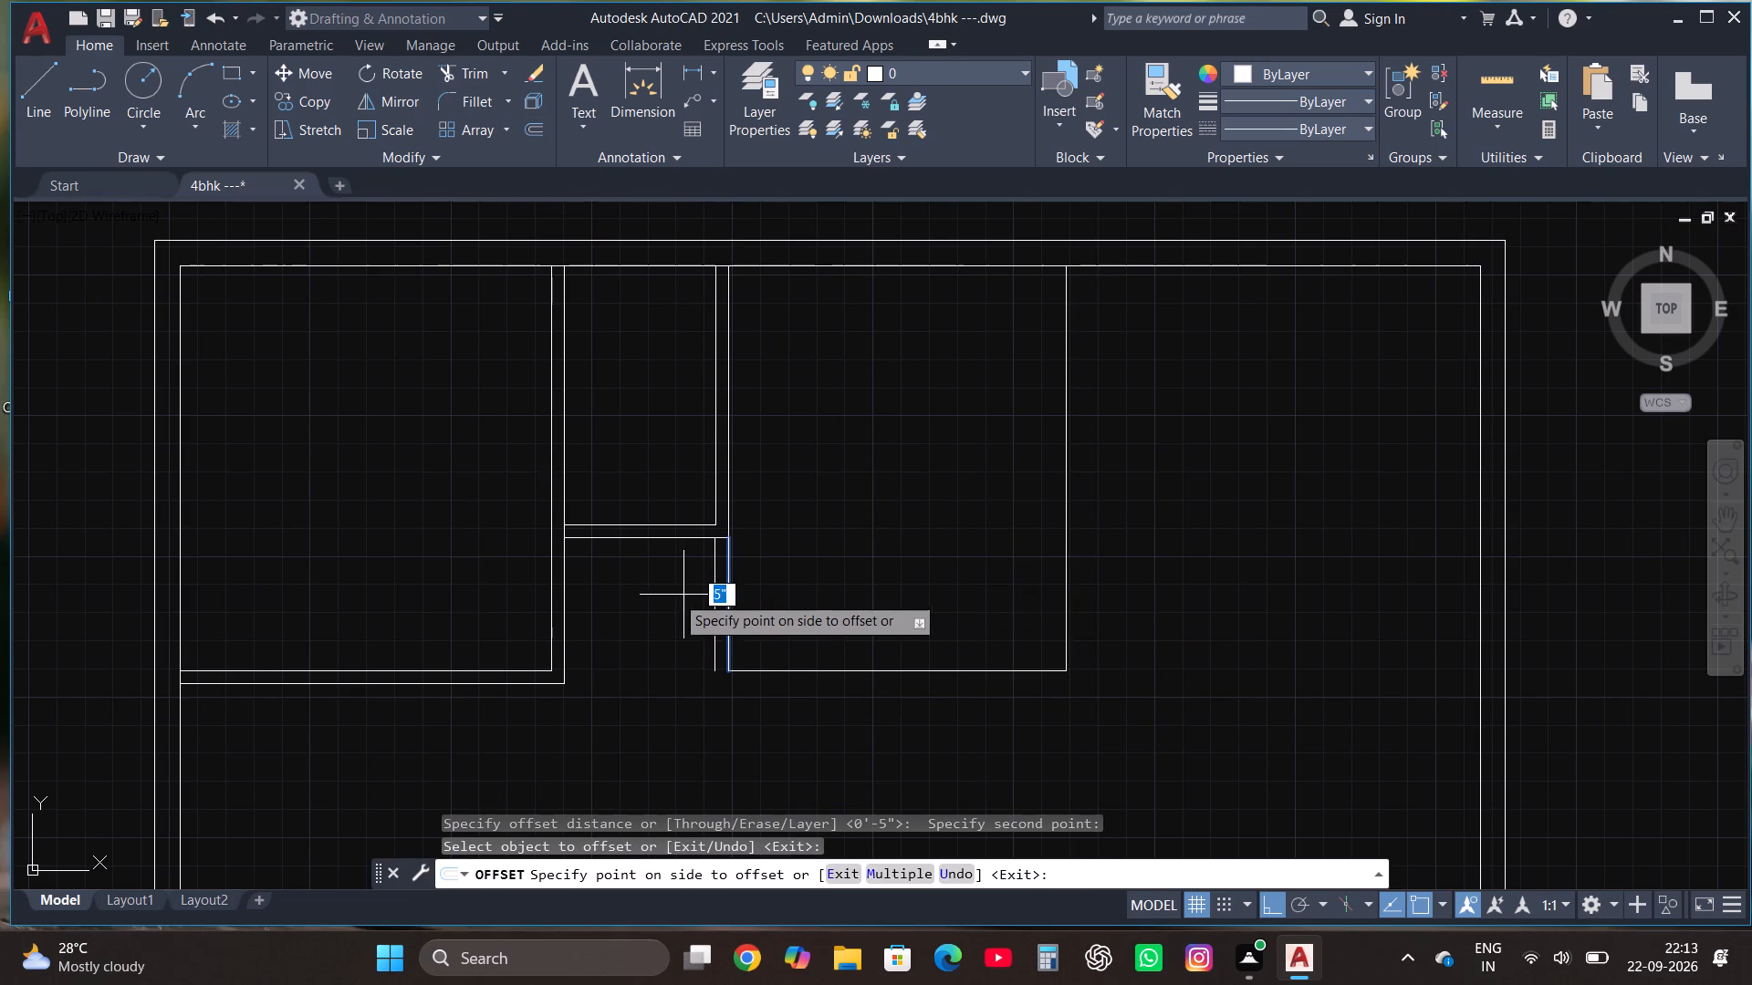
pyautogui.write('4.5"')
pyautogui.press('Return')
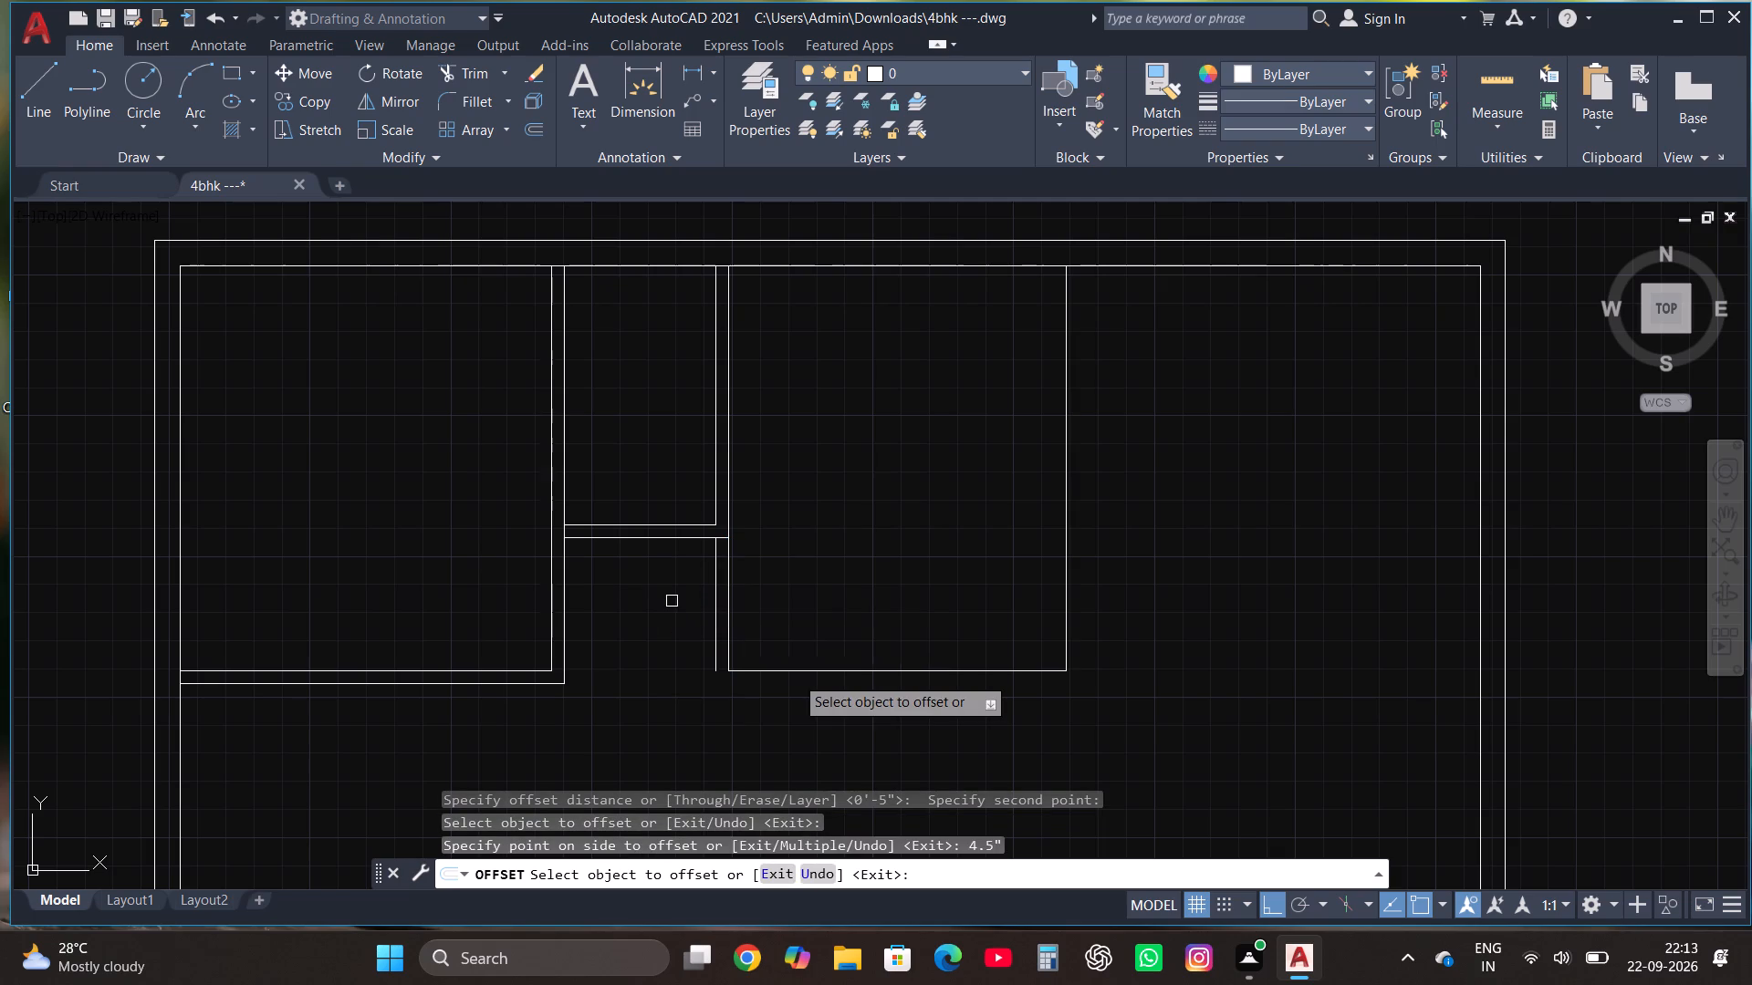
pyautogui.click(795, 670)
pyautogui.write('4.5"')
pyautogui.press('Return')
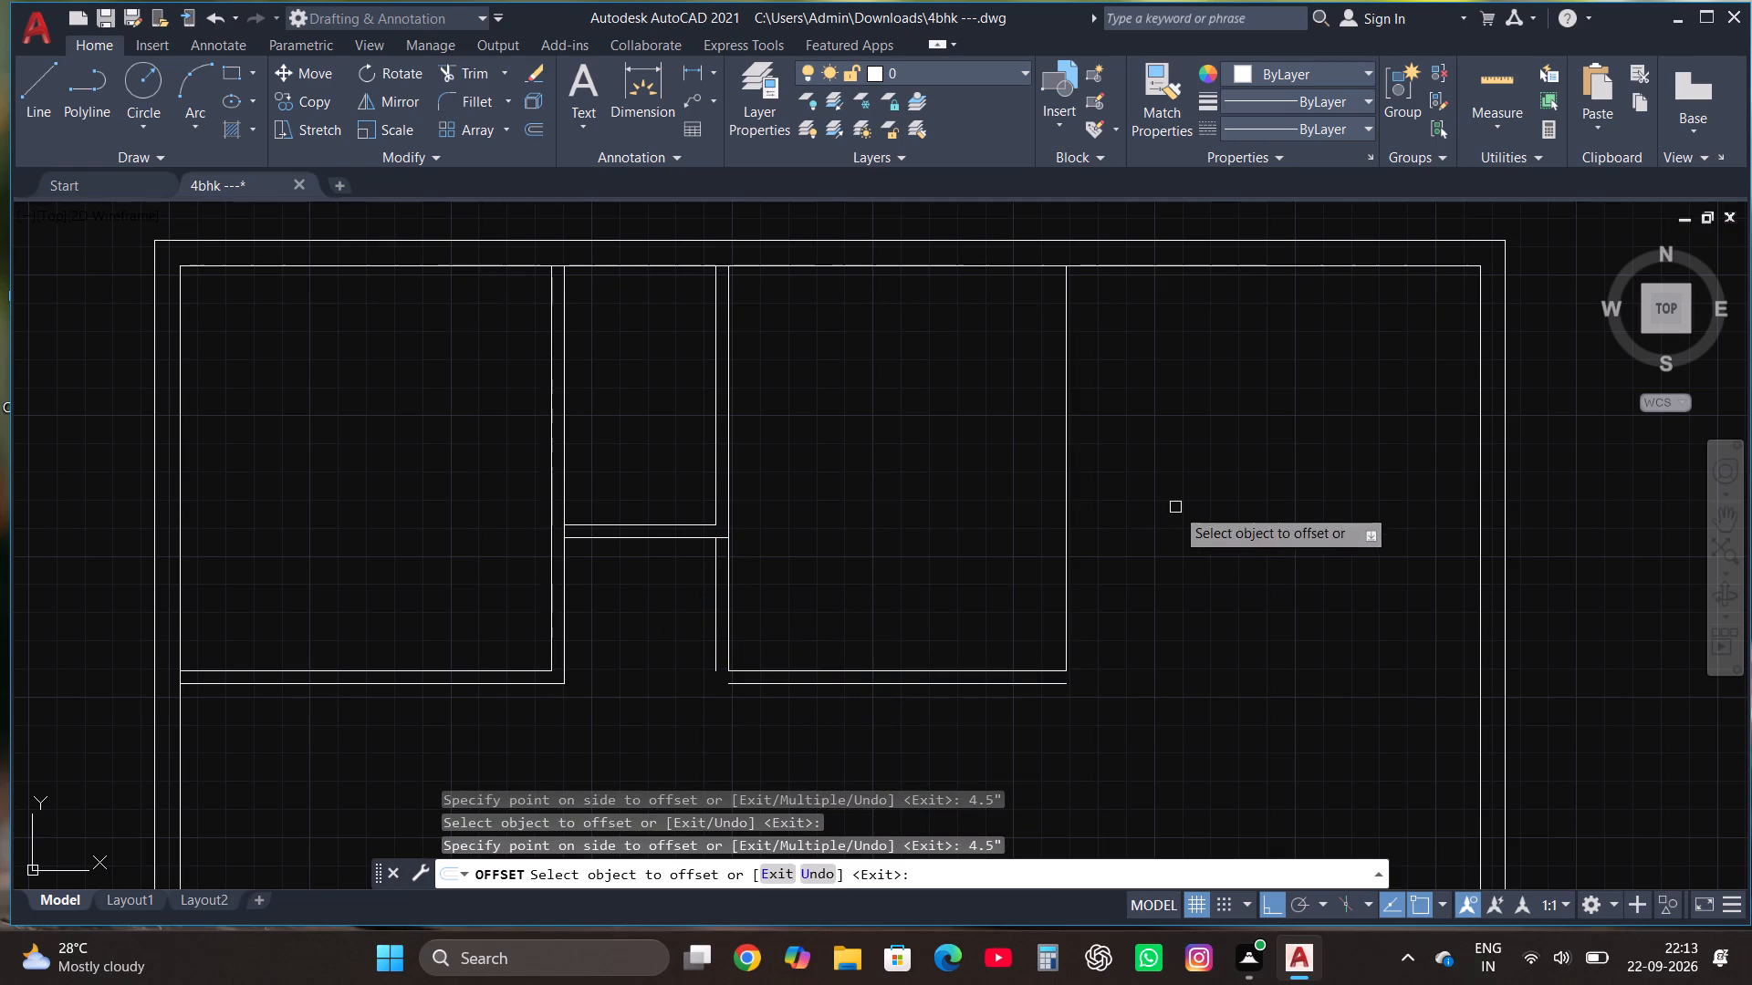
pyautogui.click(1068, 609)
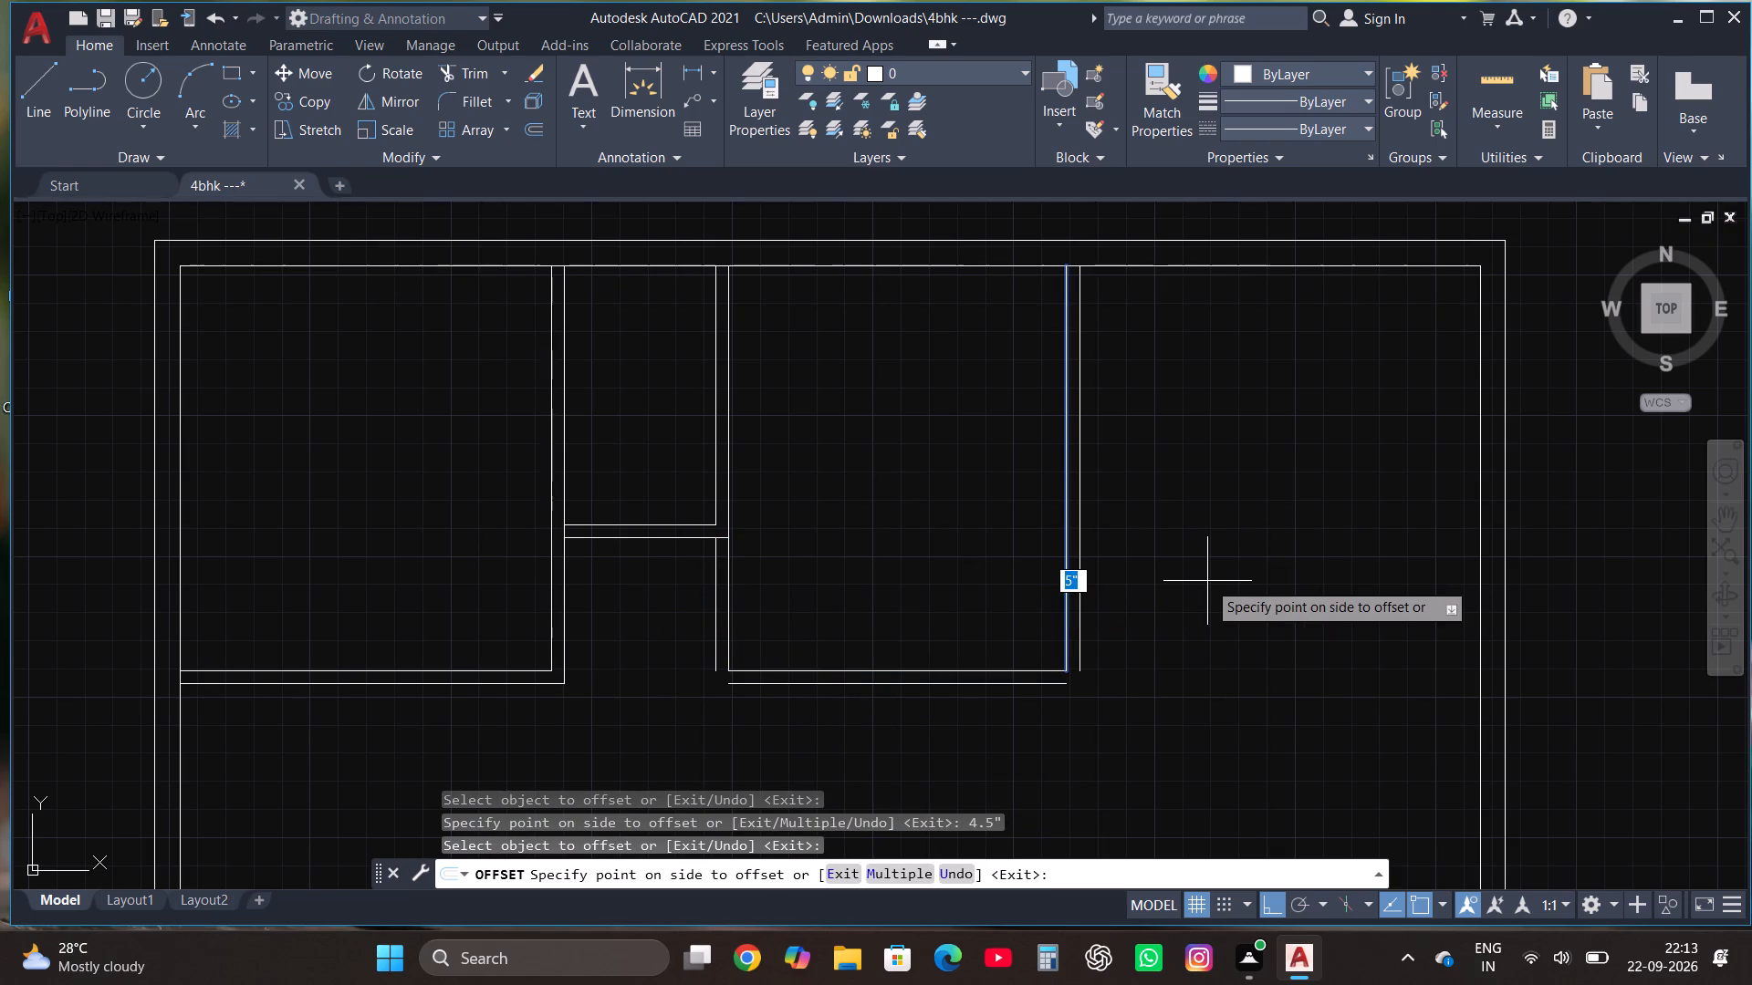
pyautogui.write('4.5"')
pyautogui.press('Return')
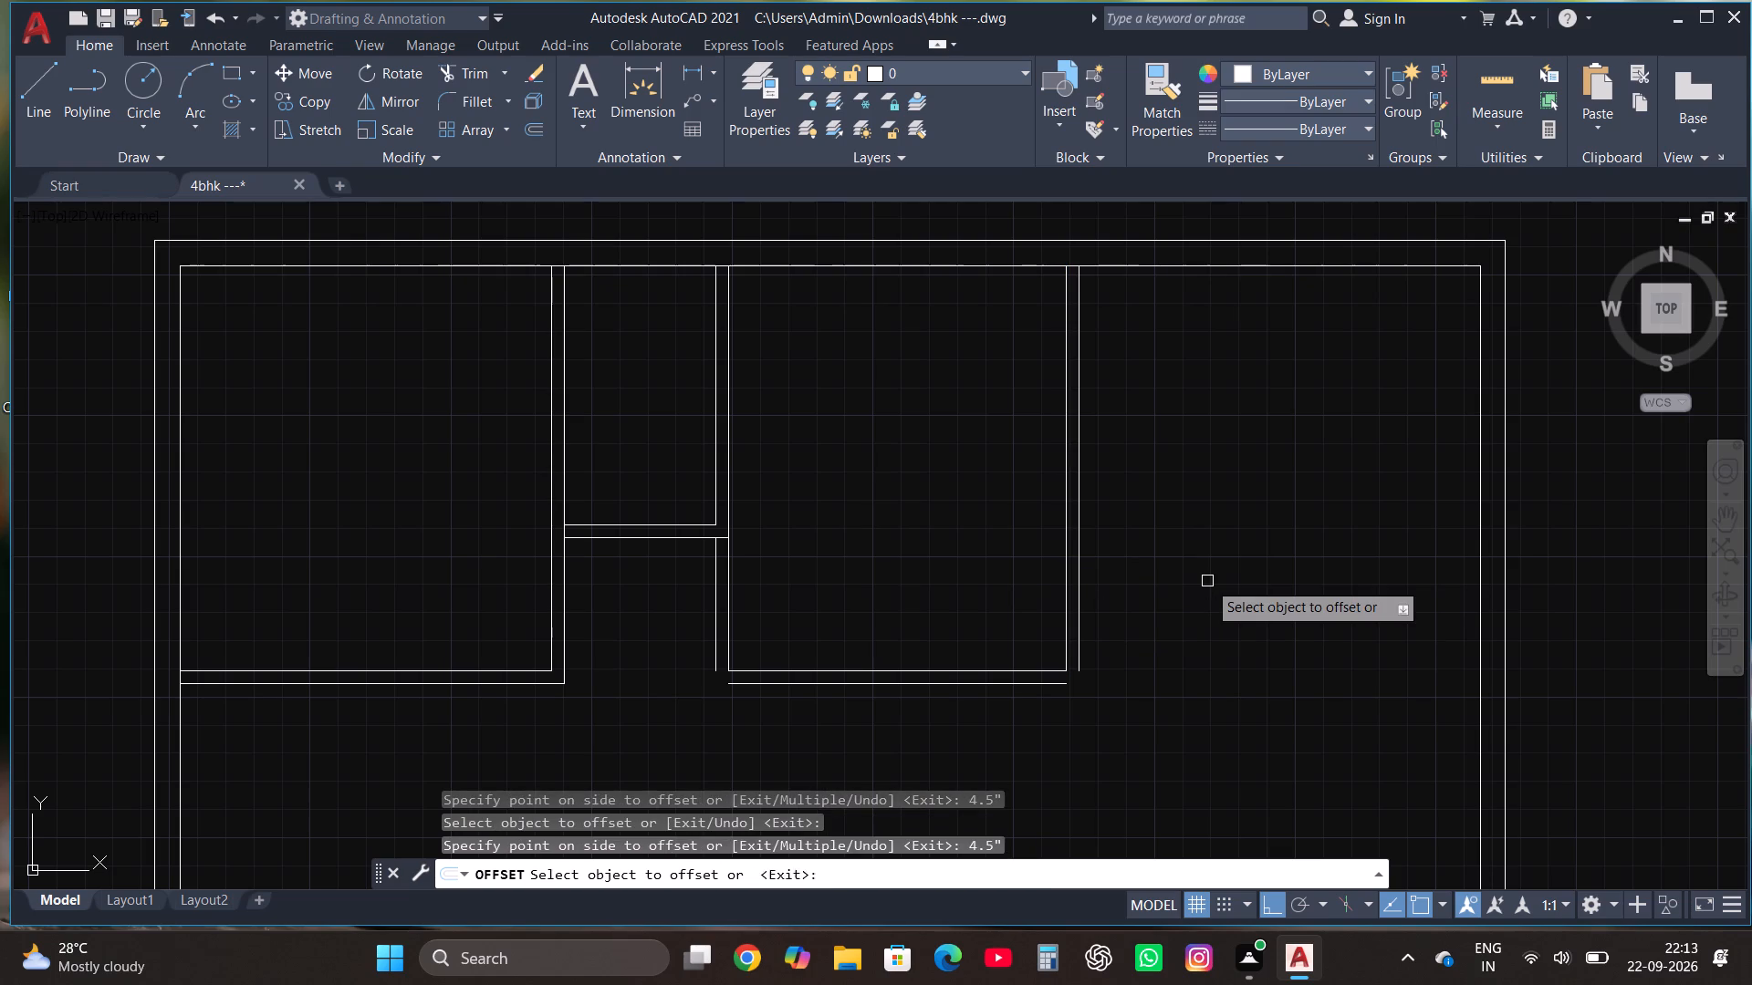
pyautogui.press('Escape')
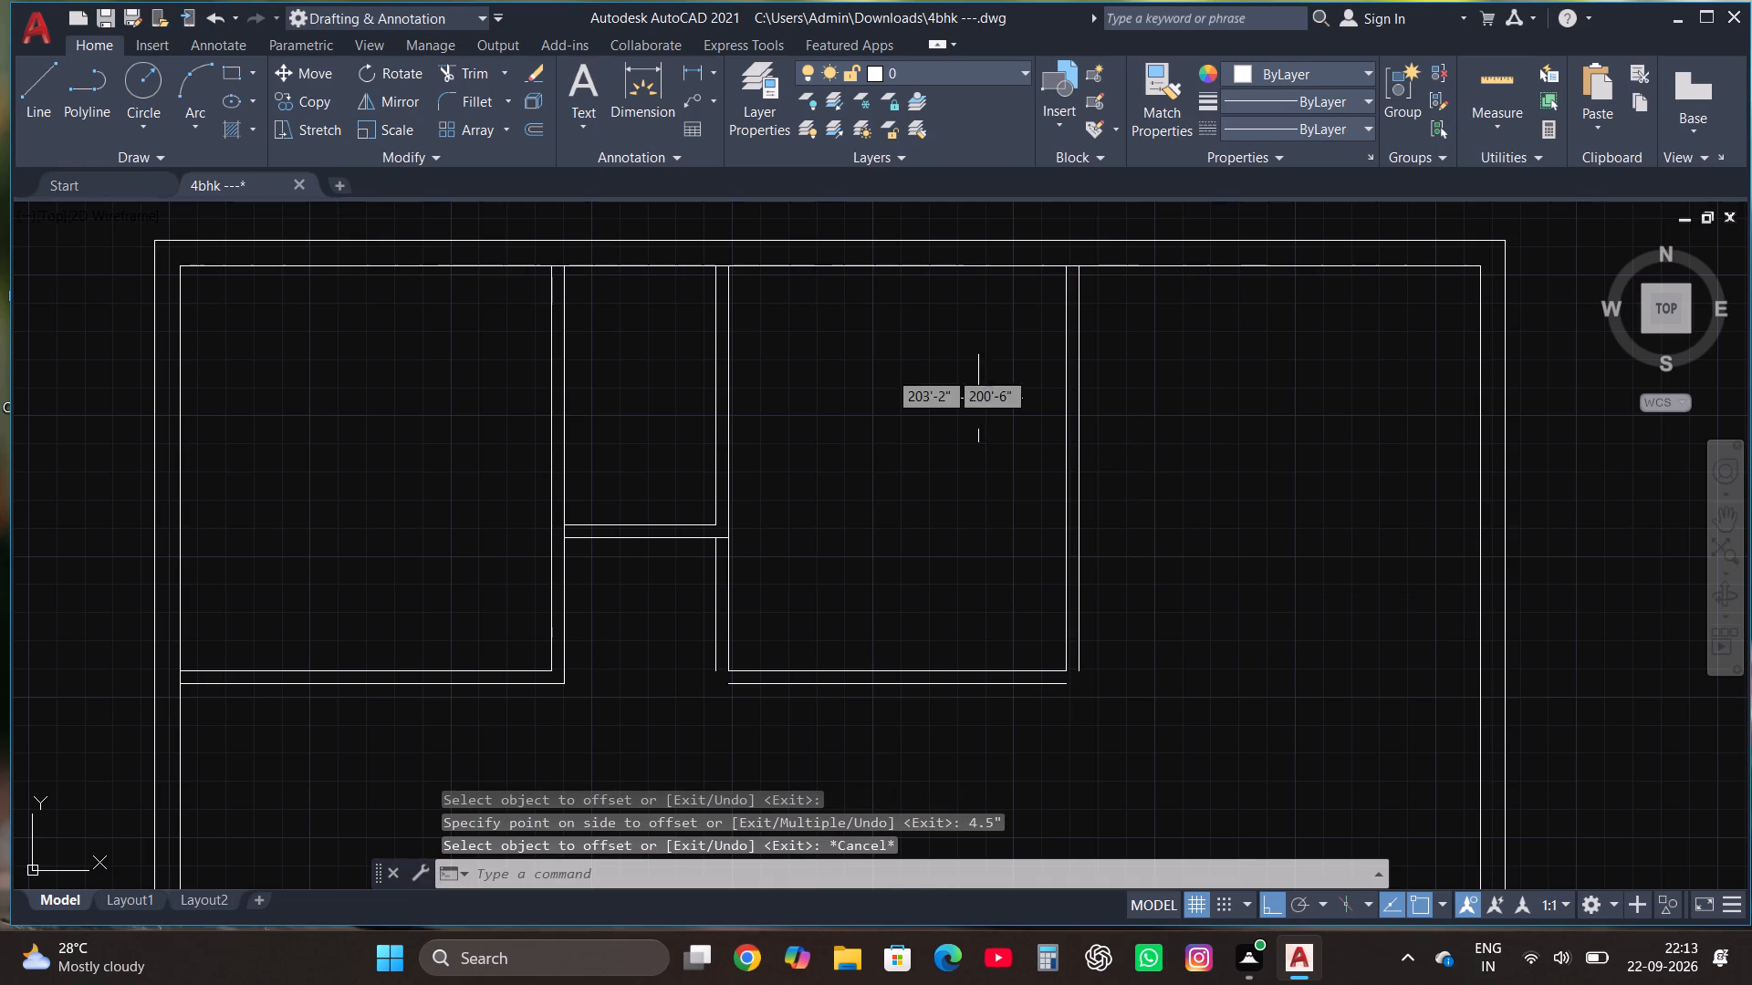
# Fillet the 10' by 12' room's offset partition lines so they join at its bottom-left and bottom-right outer corners.
pyautogui.click(470, 103)
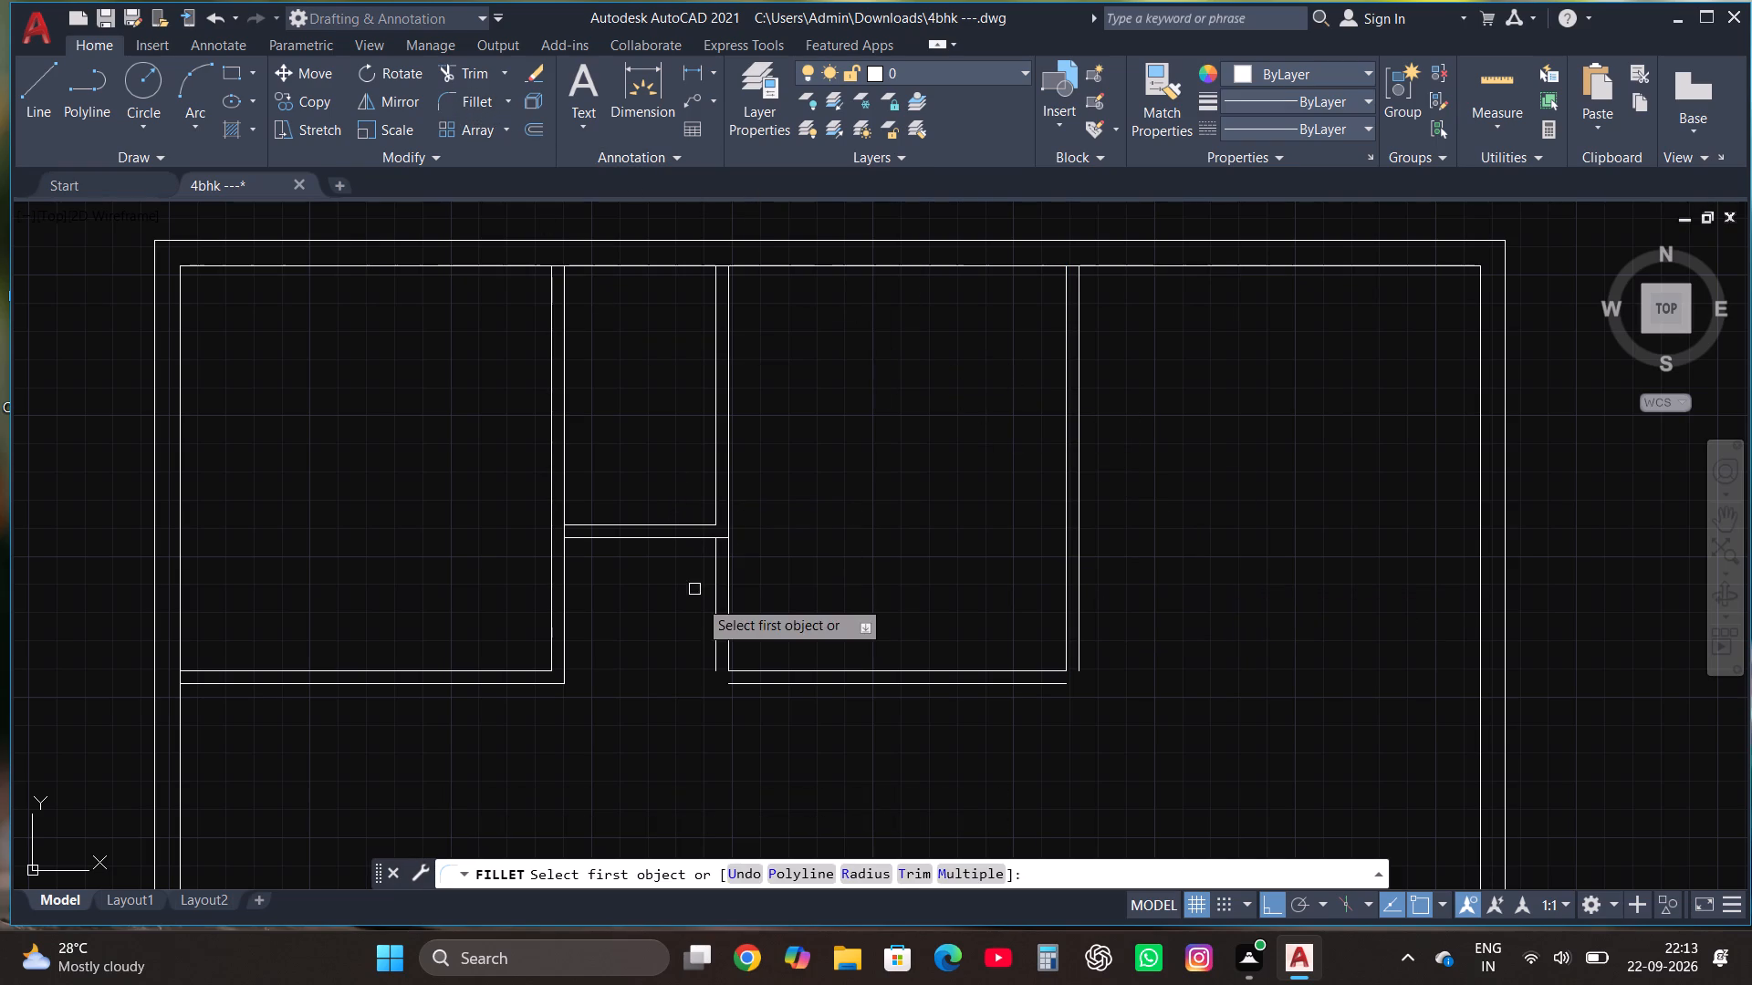
pyautogui.click(716, 640)
pyautogui.click(731, 680)
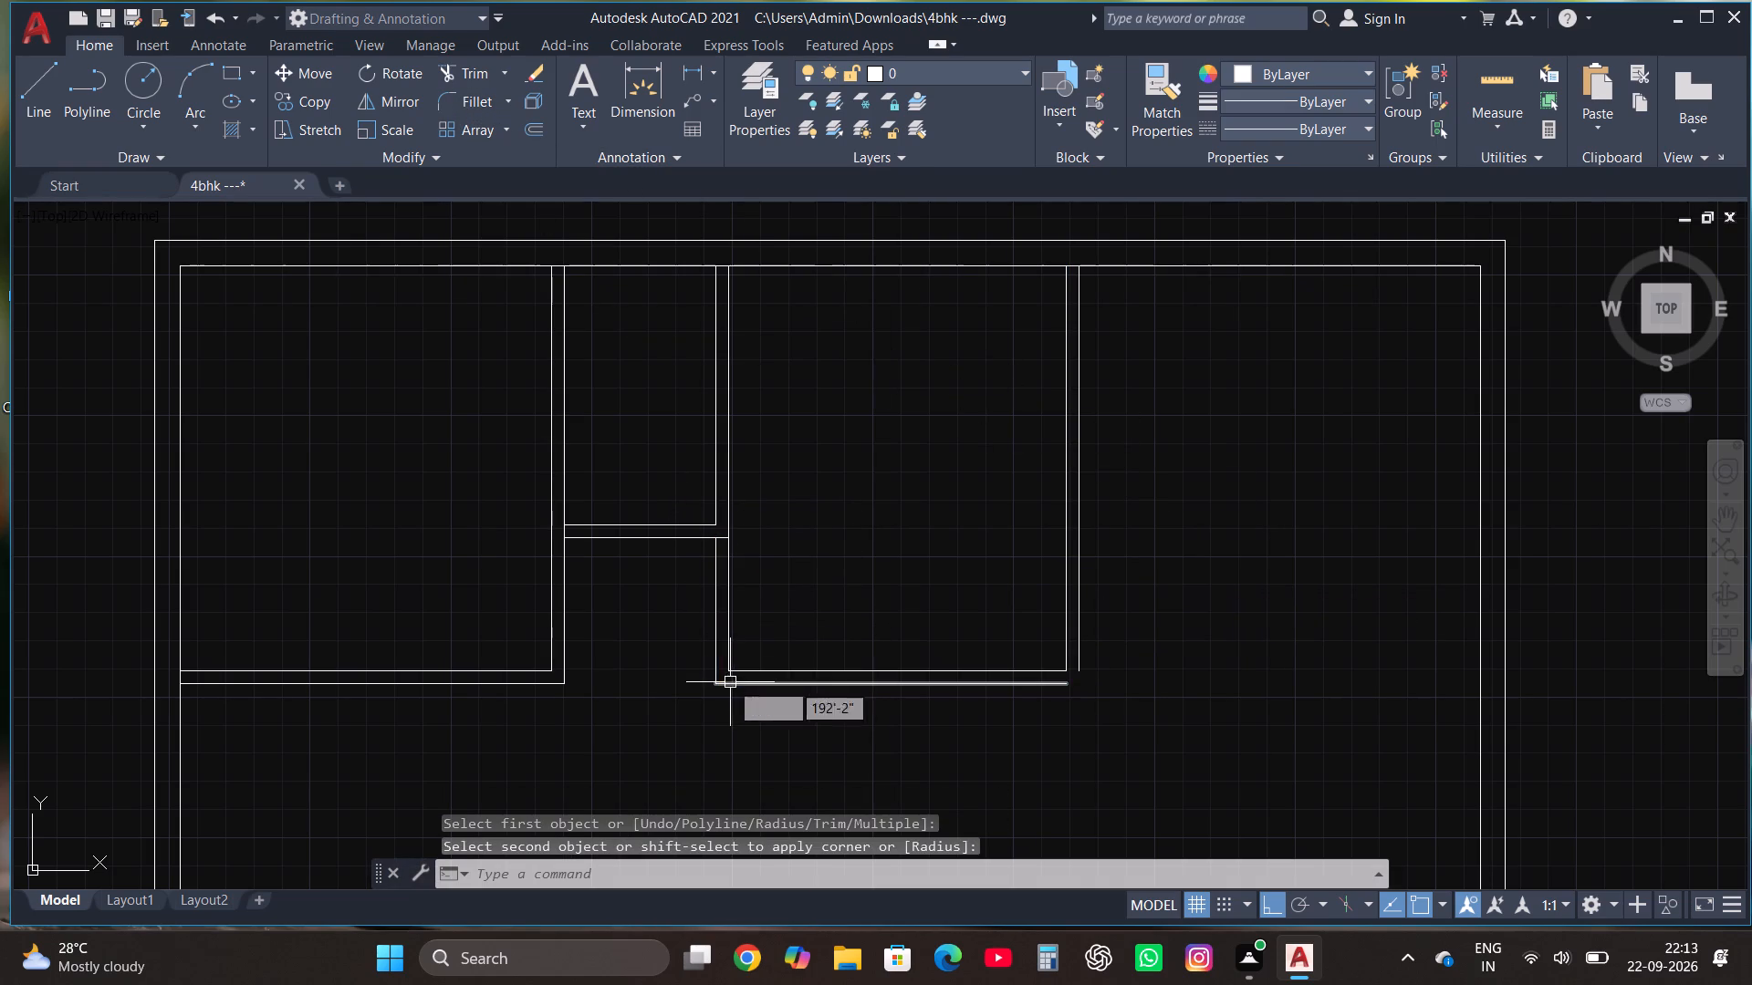
pyautogui.click(483, 100)
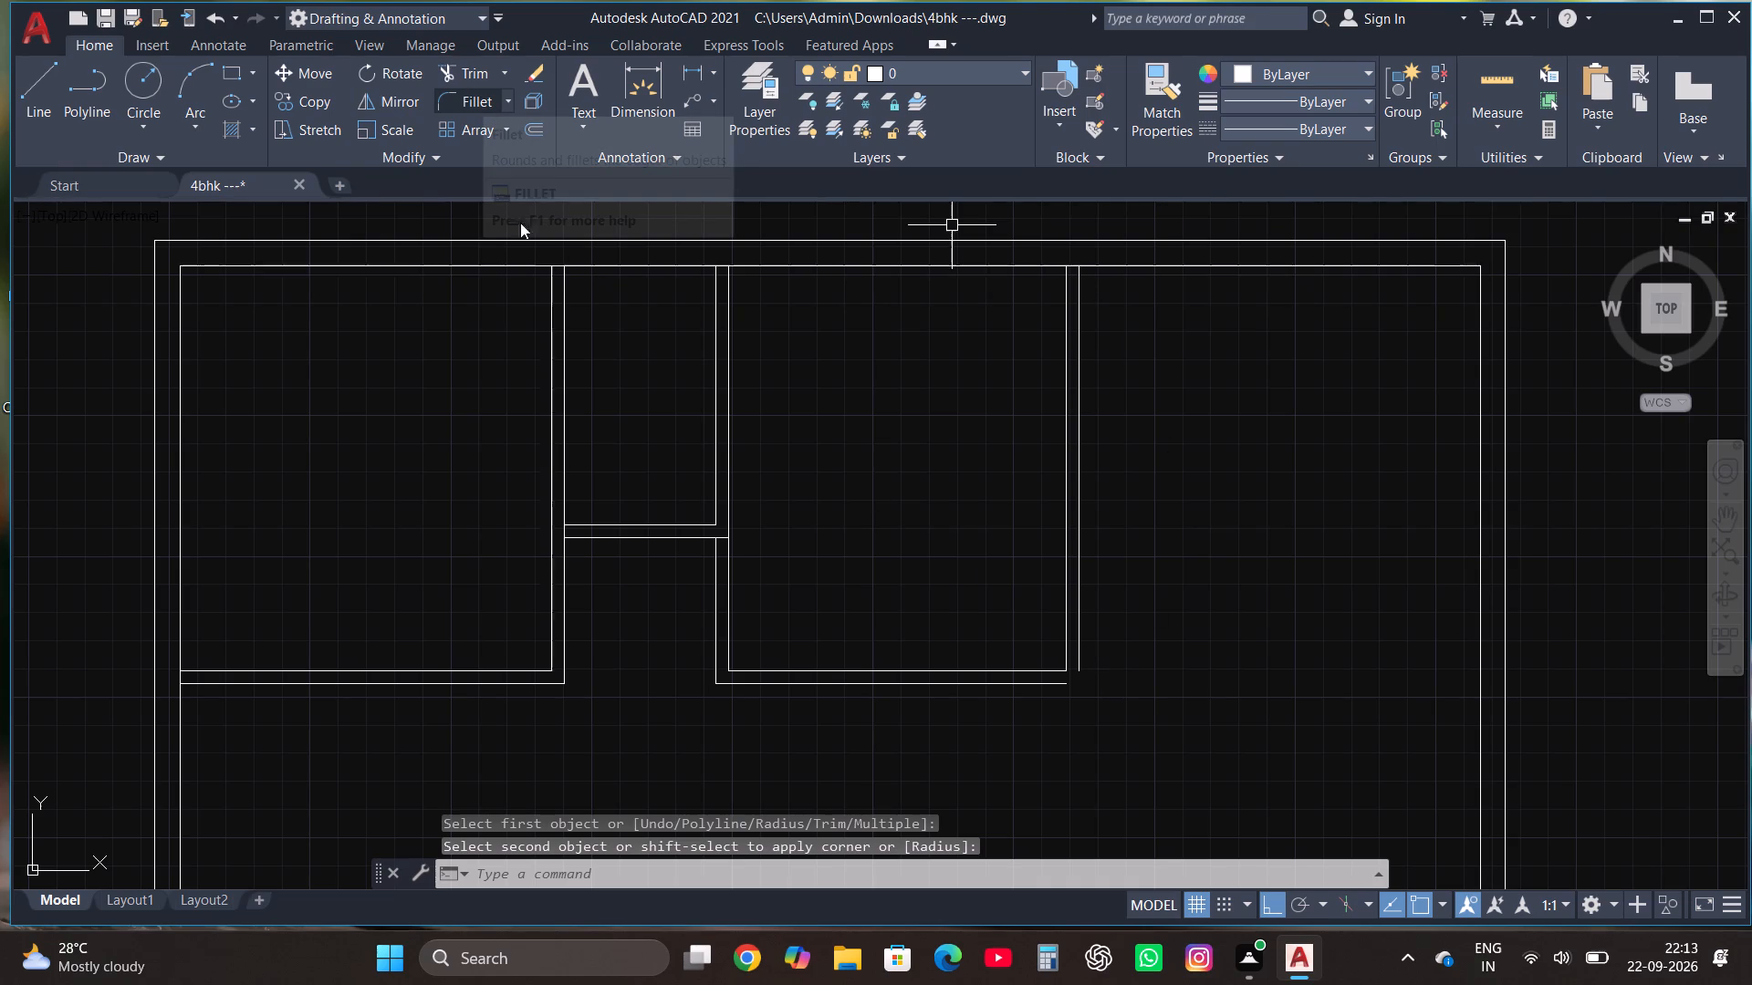
pyautogui.click(463, 104)
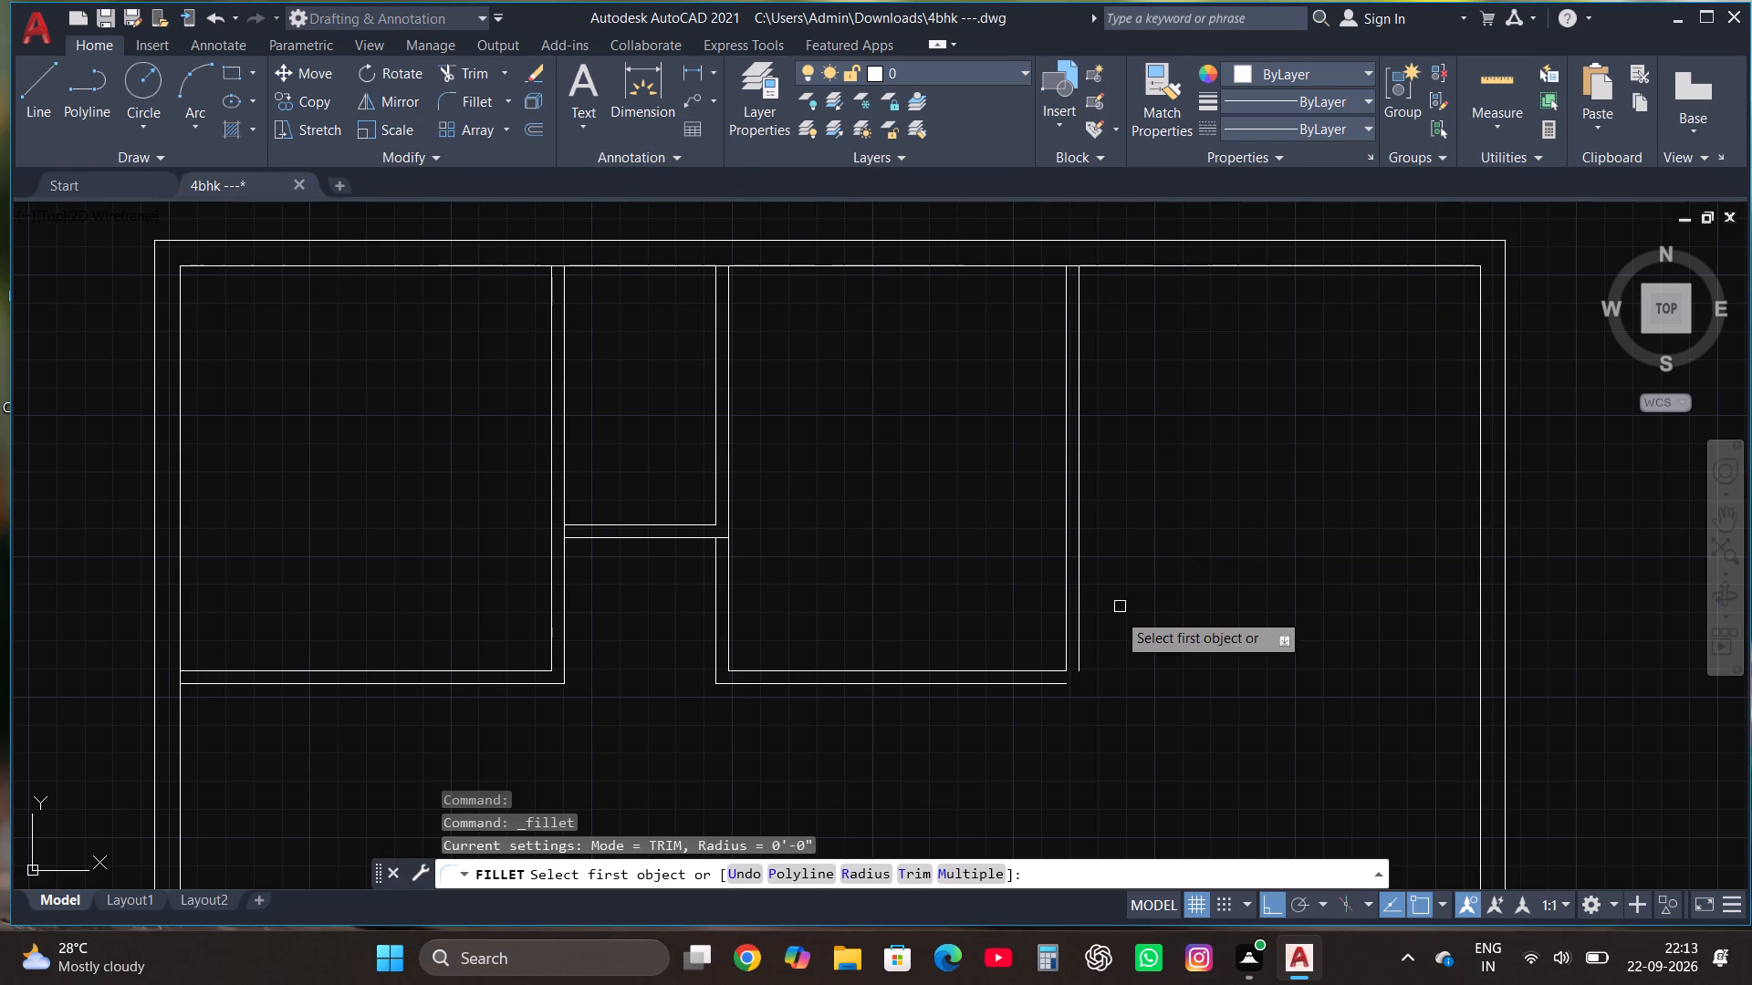
pyautogui.click(1038, 686)
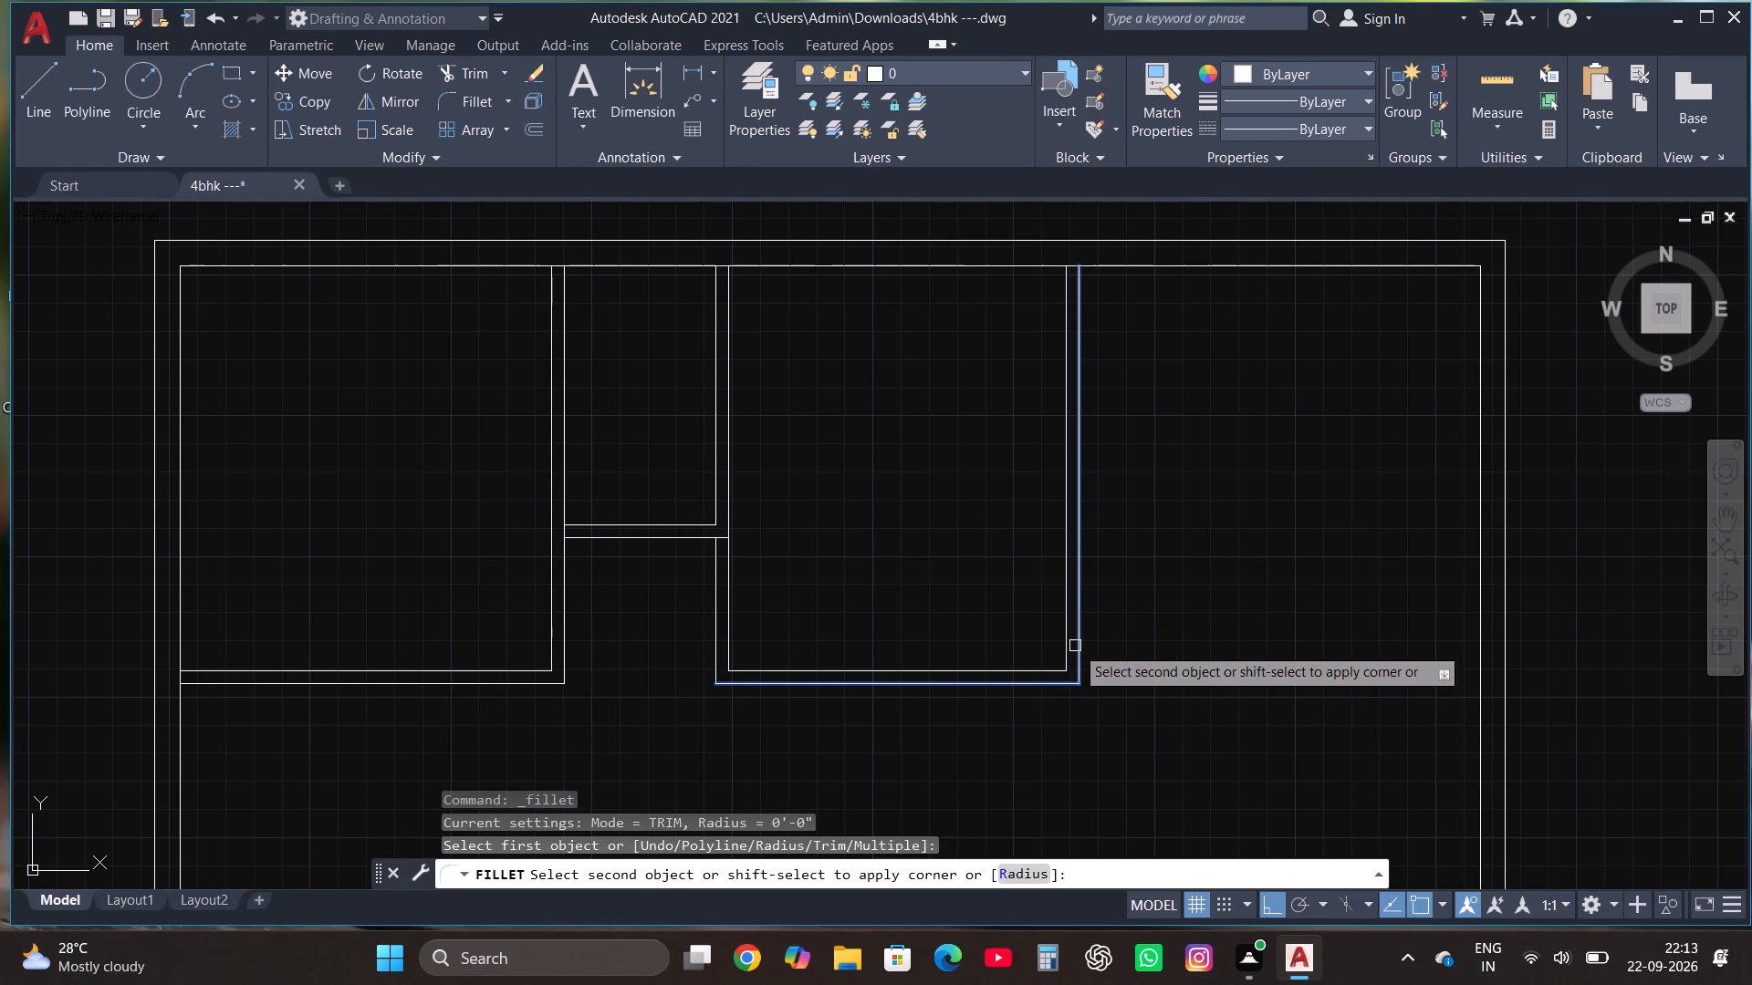
pyautogui.click(1075, 646)
# Draw a horizontal line from the 10' by 12' room's bottom-right outer partition corner across into the right outer wall.
pyautogui.scroll(-1, 861, 458)
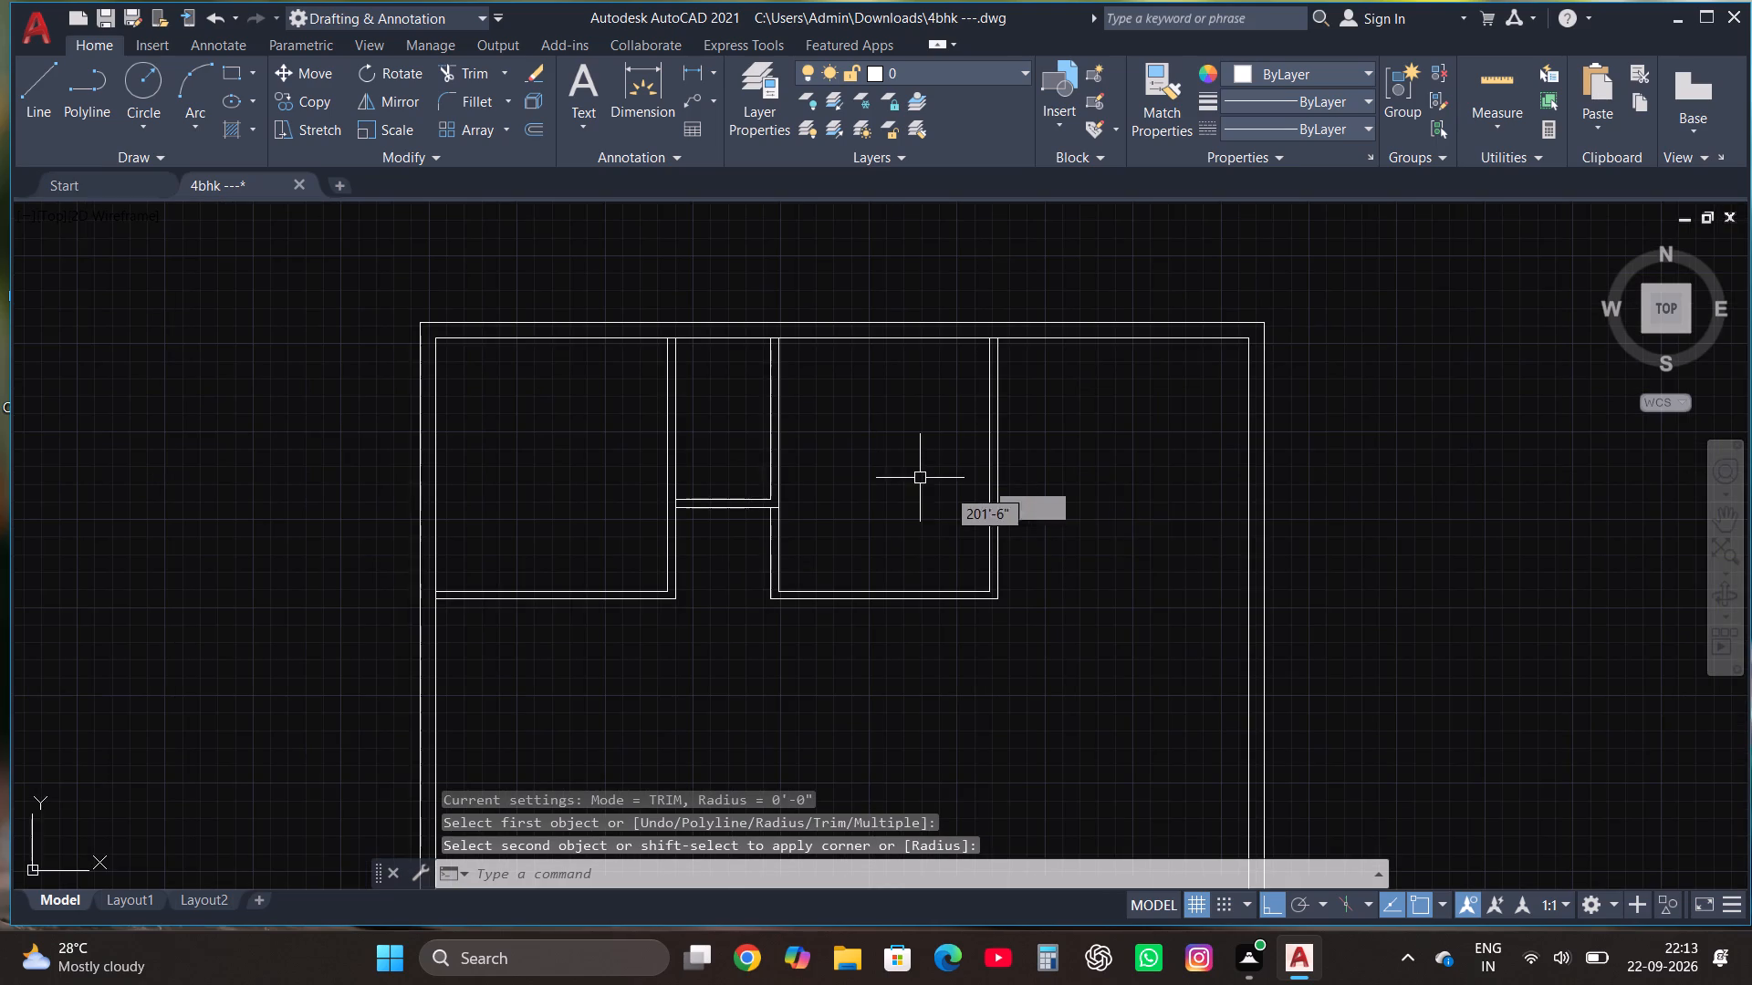
pyautogui.click(37, 82)
pyautogui.scroll(2, 1044, 531)
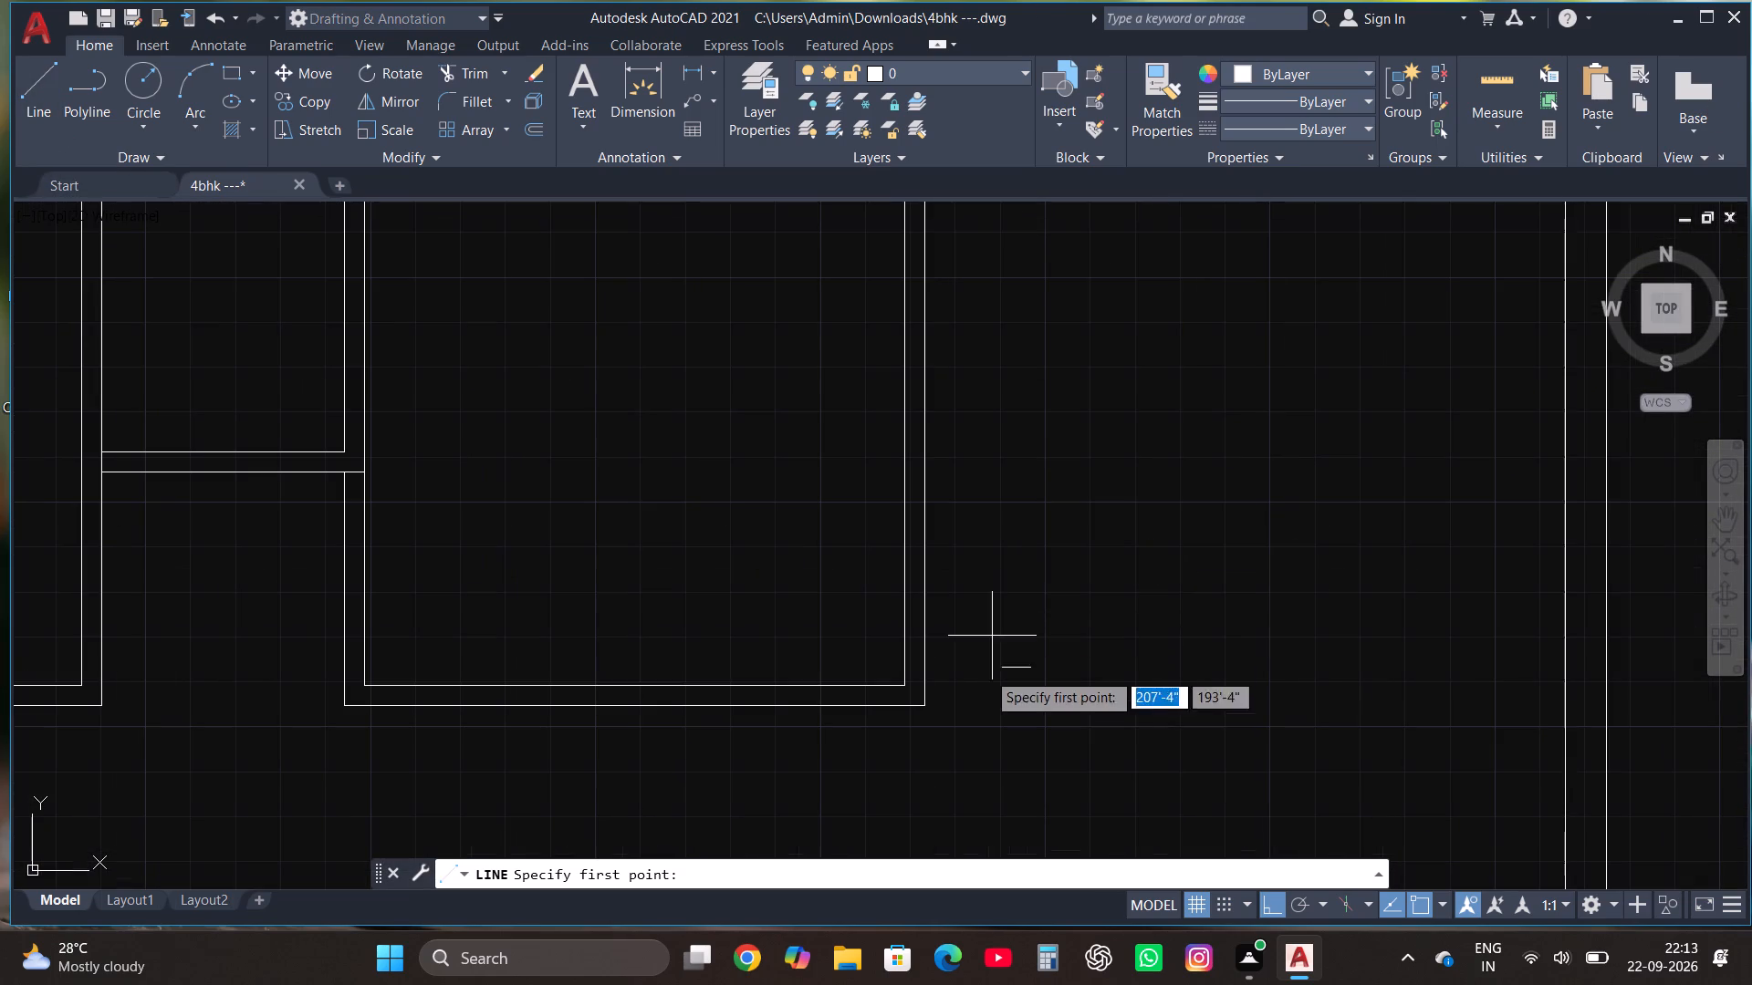
pyautogui.click(927, 701)
pyautogui.scroll(-1, 927, 701)
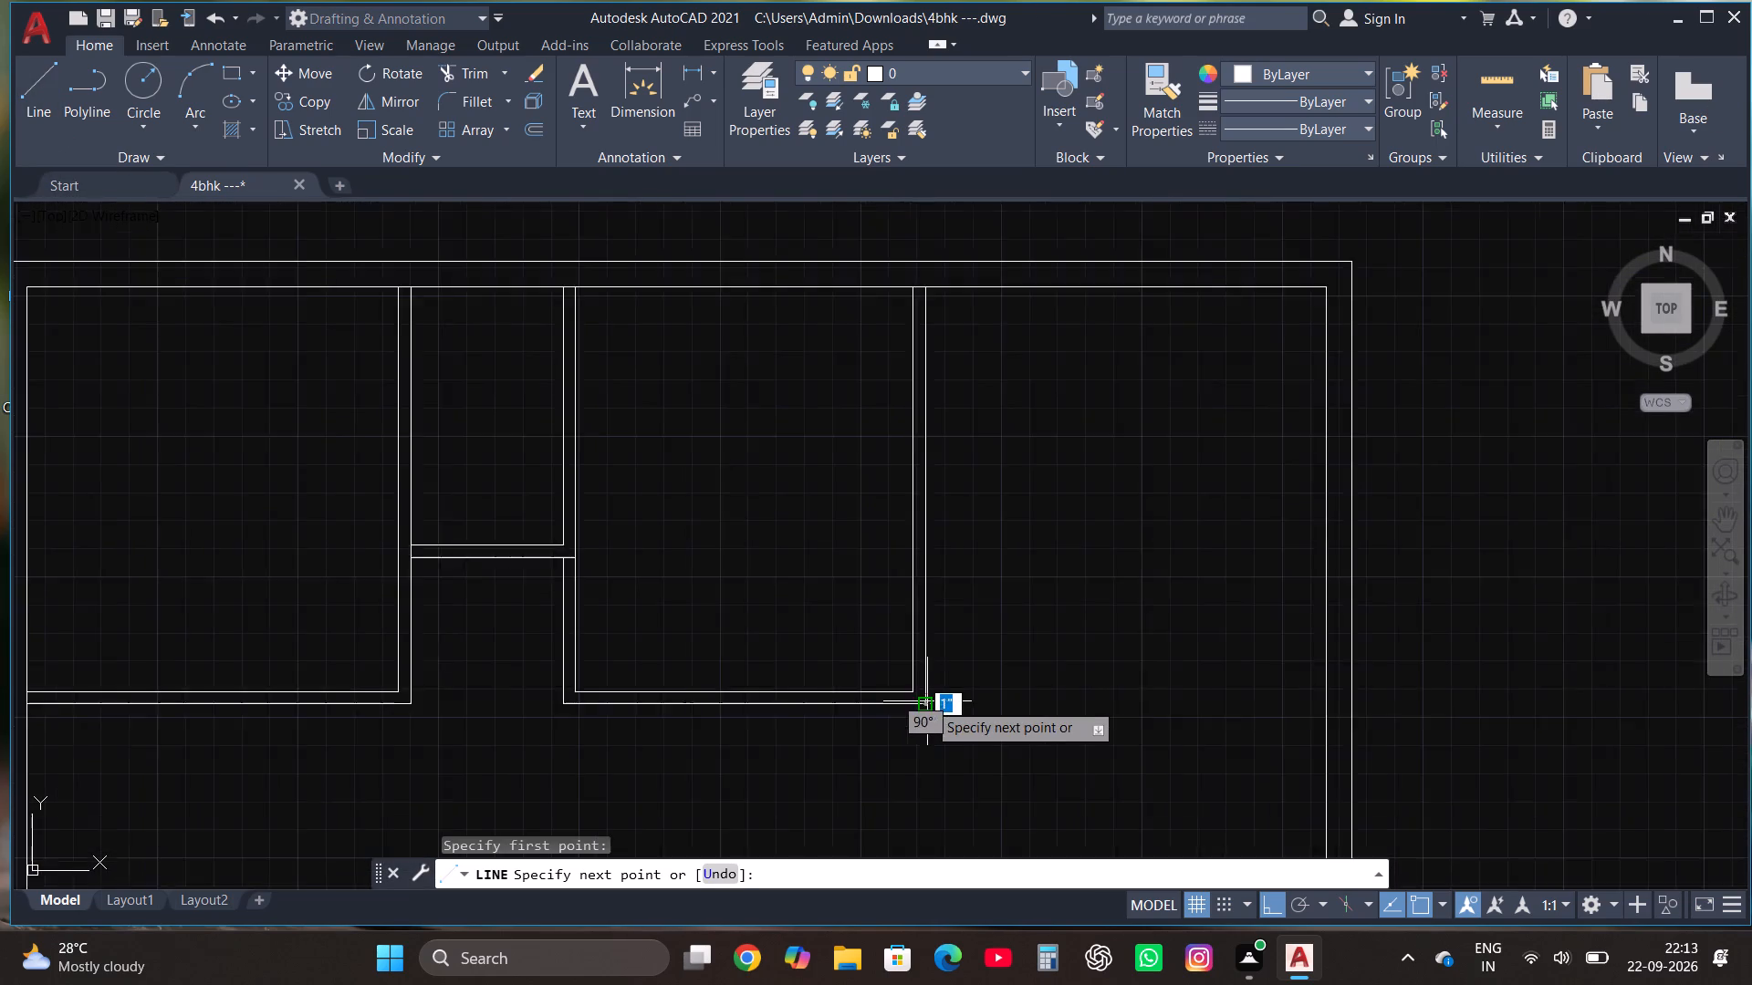
pyautogui.scroll(-1, 927, 701)
pyautogui.scroll(3, 1269, 682)
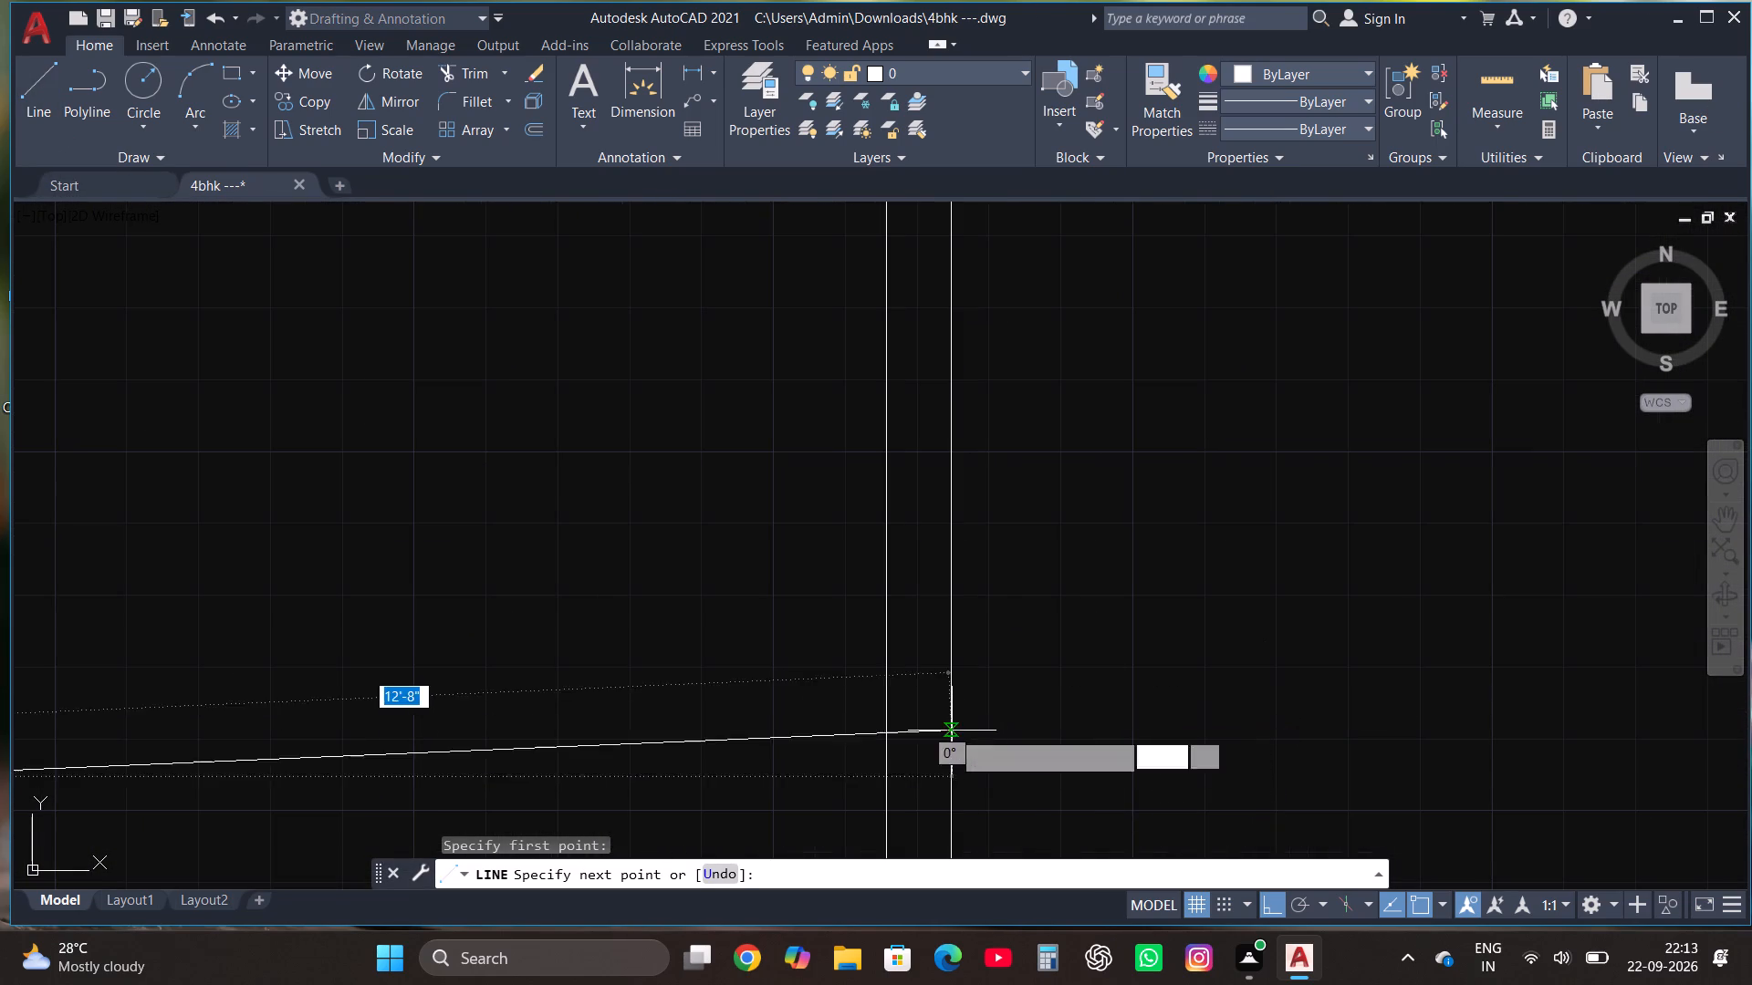
pyautogui.click(933, 748)
# Trim the new line's overshoot past the right outer wall's inner face.
pyautogui.click(465, 72)
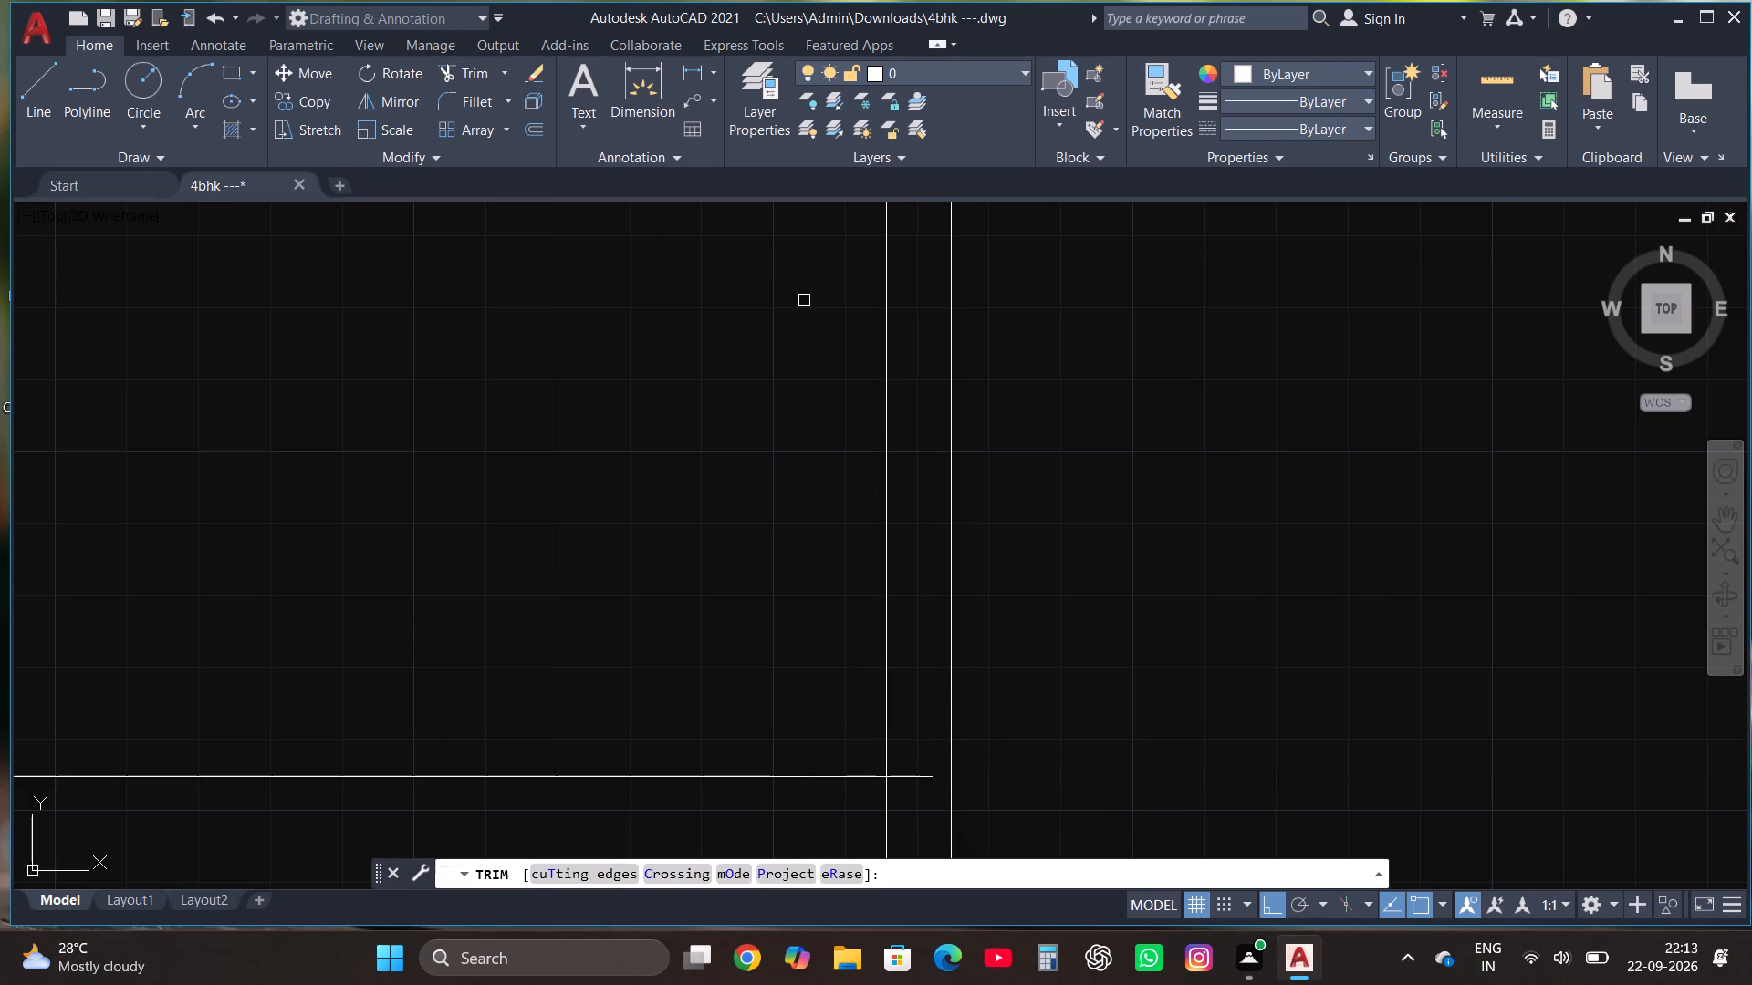
pyautogui.click(927, 763)
pyautogui.click(922, 779)
pyautogui.scroll(-1, 922, 779)
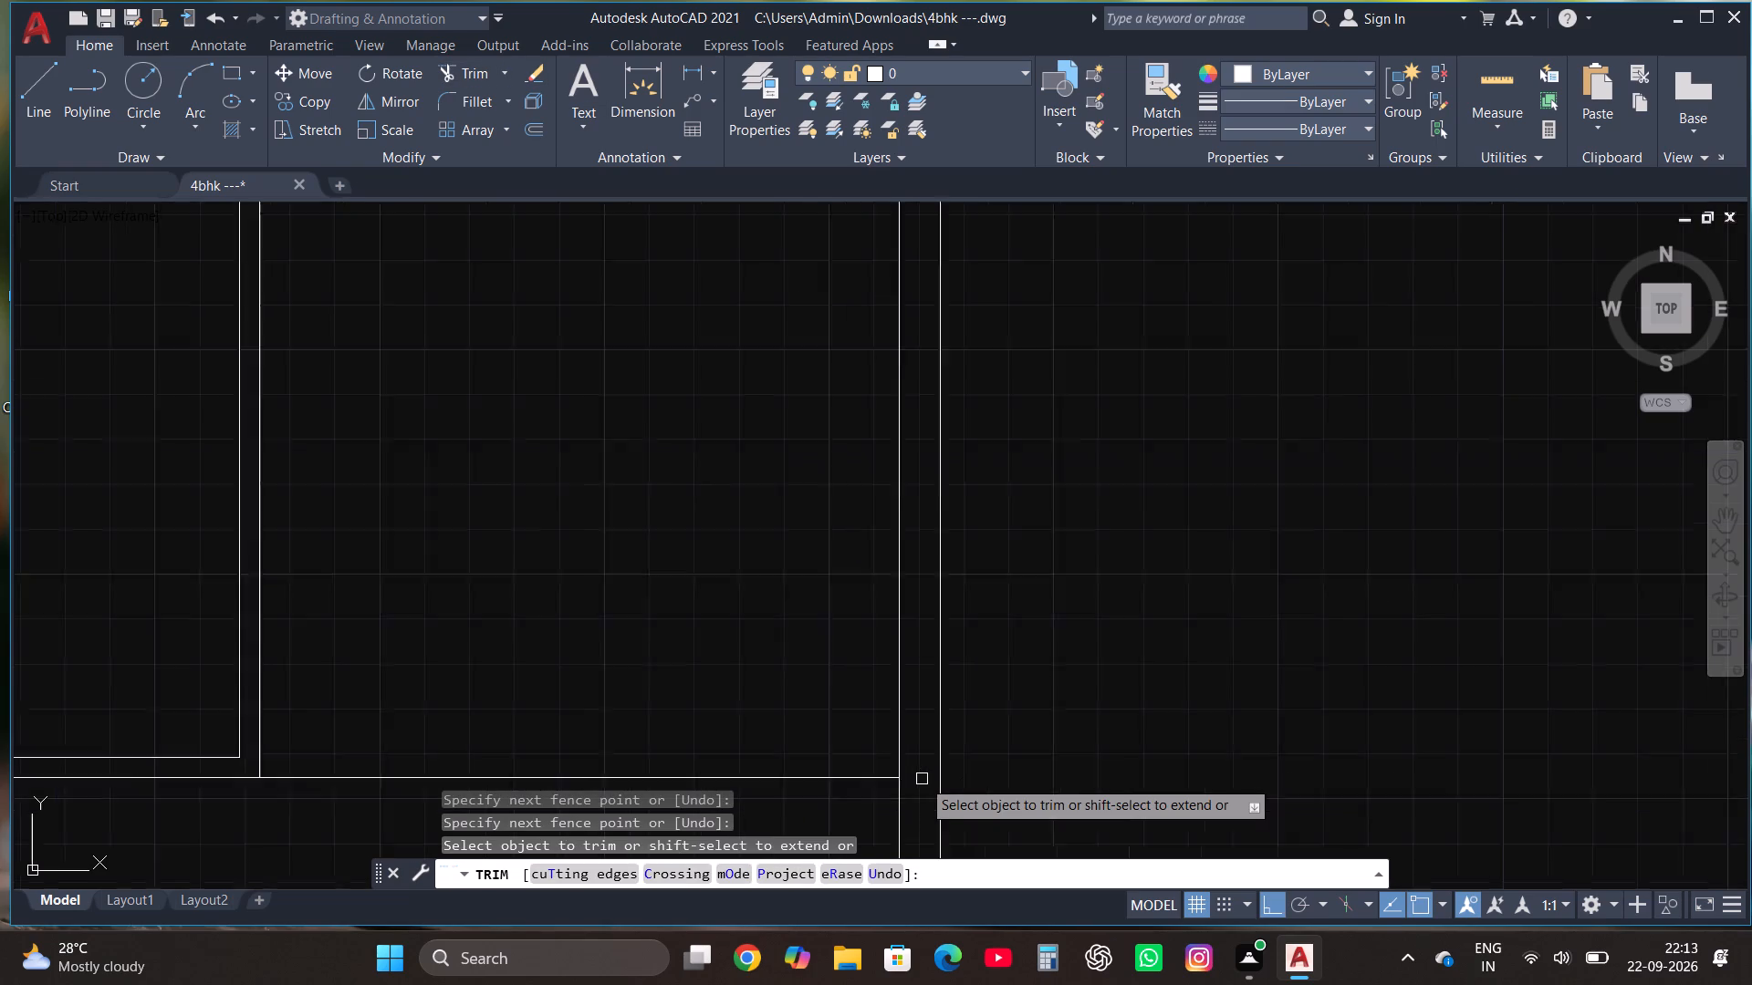
pyautogui.scroll(-2, 922, 779)
pyautogui.press('Escape')
# Draw a parallel horizontal line from the 10' by 12' room's bottom-right inner corner across into the right outer wall.
pyautogui.scroll(-2, 930, 764)
pyautogui.scroll(2, 881, 812)
pyautogui.click(38, 99)
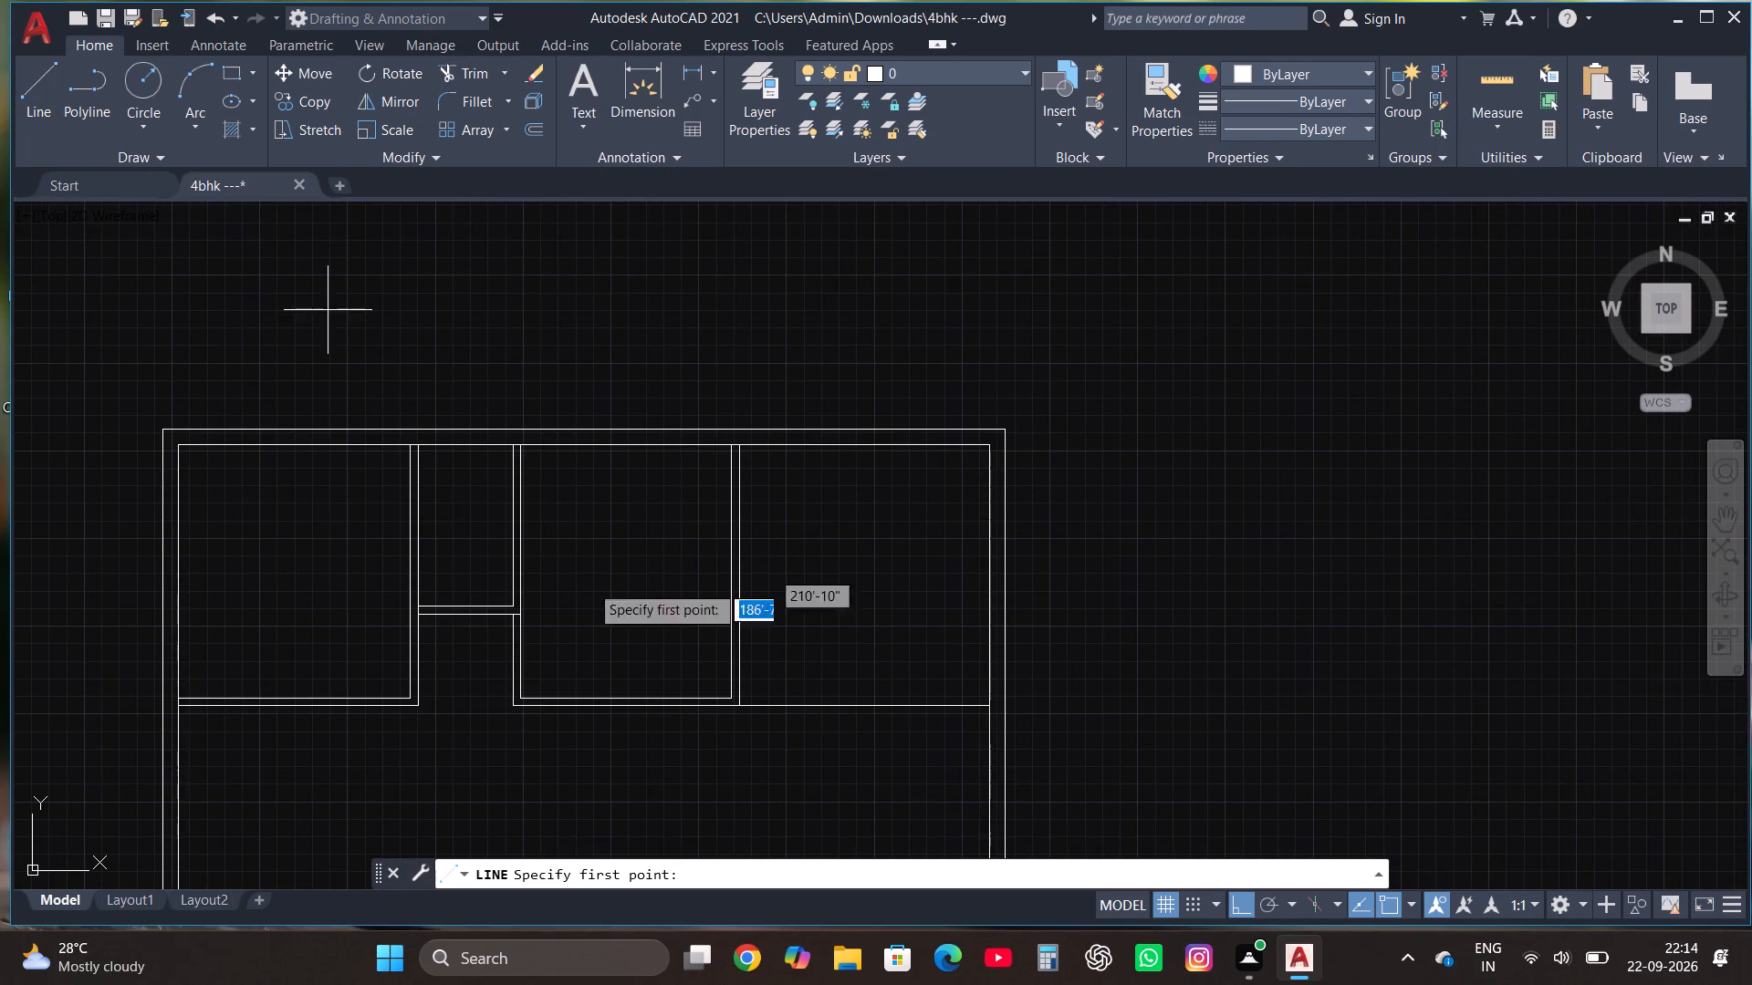
pyautogui.scroll(3, 721, 709)
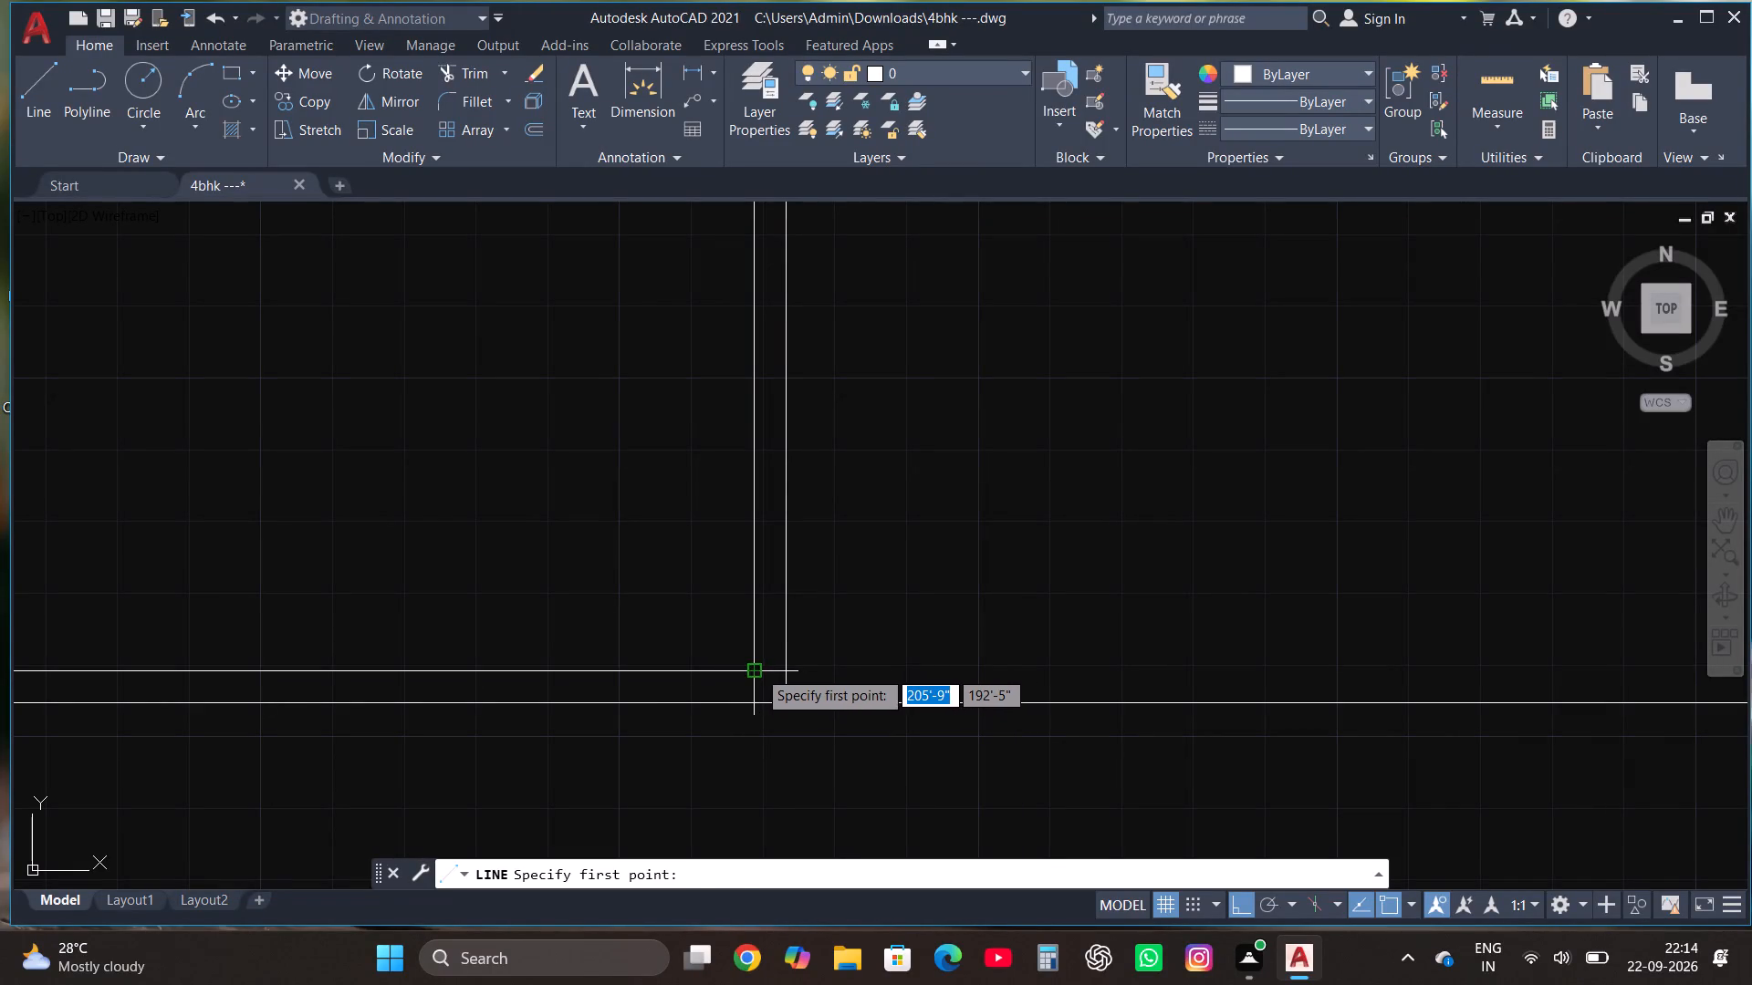
pyautogui.click(757, 669)
pyautogui.scroll(-3, 975, 667)
pyautogui.scroll(1, 1229, 662)
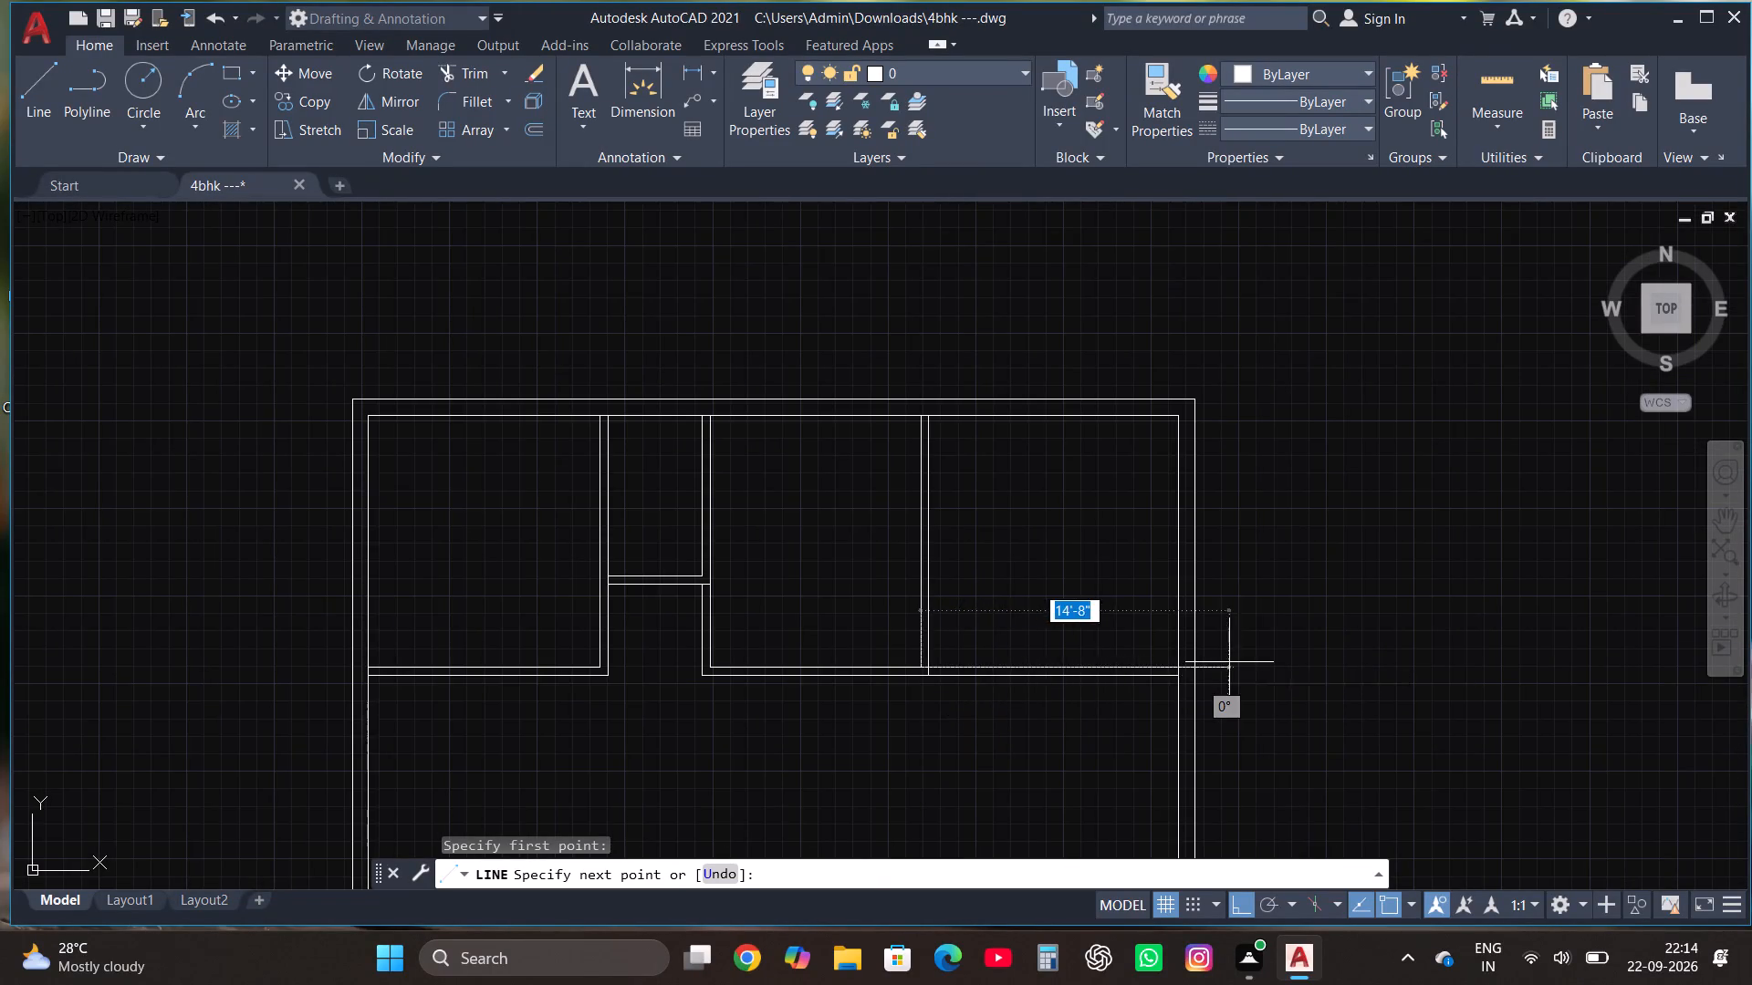
pyautogui.scroll(1, 1229, 662)
pyautogui.click(1126, 676)
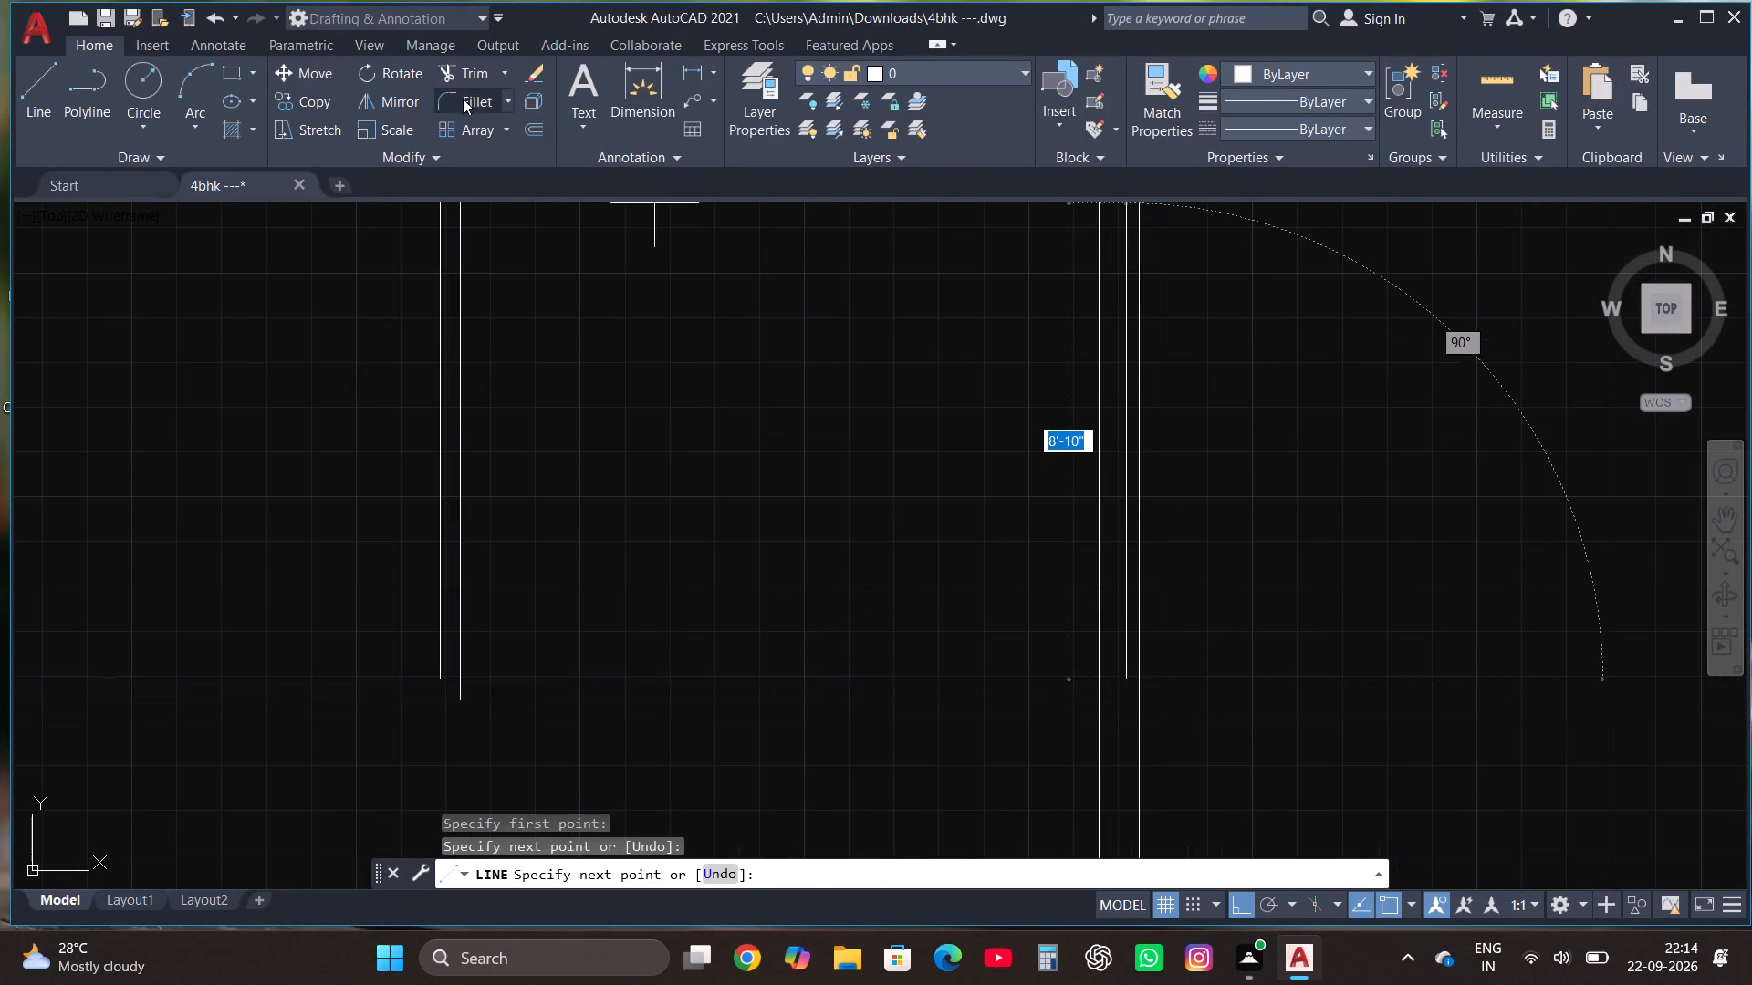
# Trim the second line's wall overshoot and the leftover segments where the top-right room's bottom partition meets the vertical partition and right wall.
pyautogui.click(471, 67)
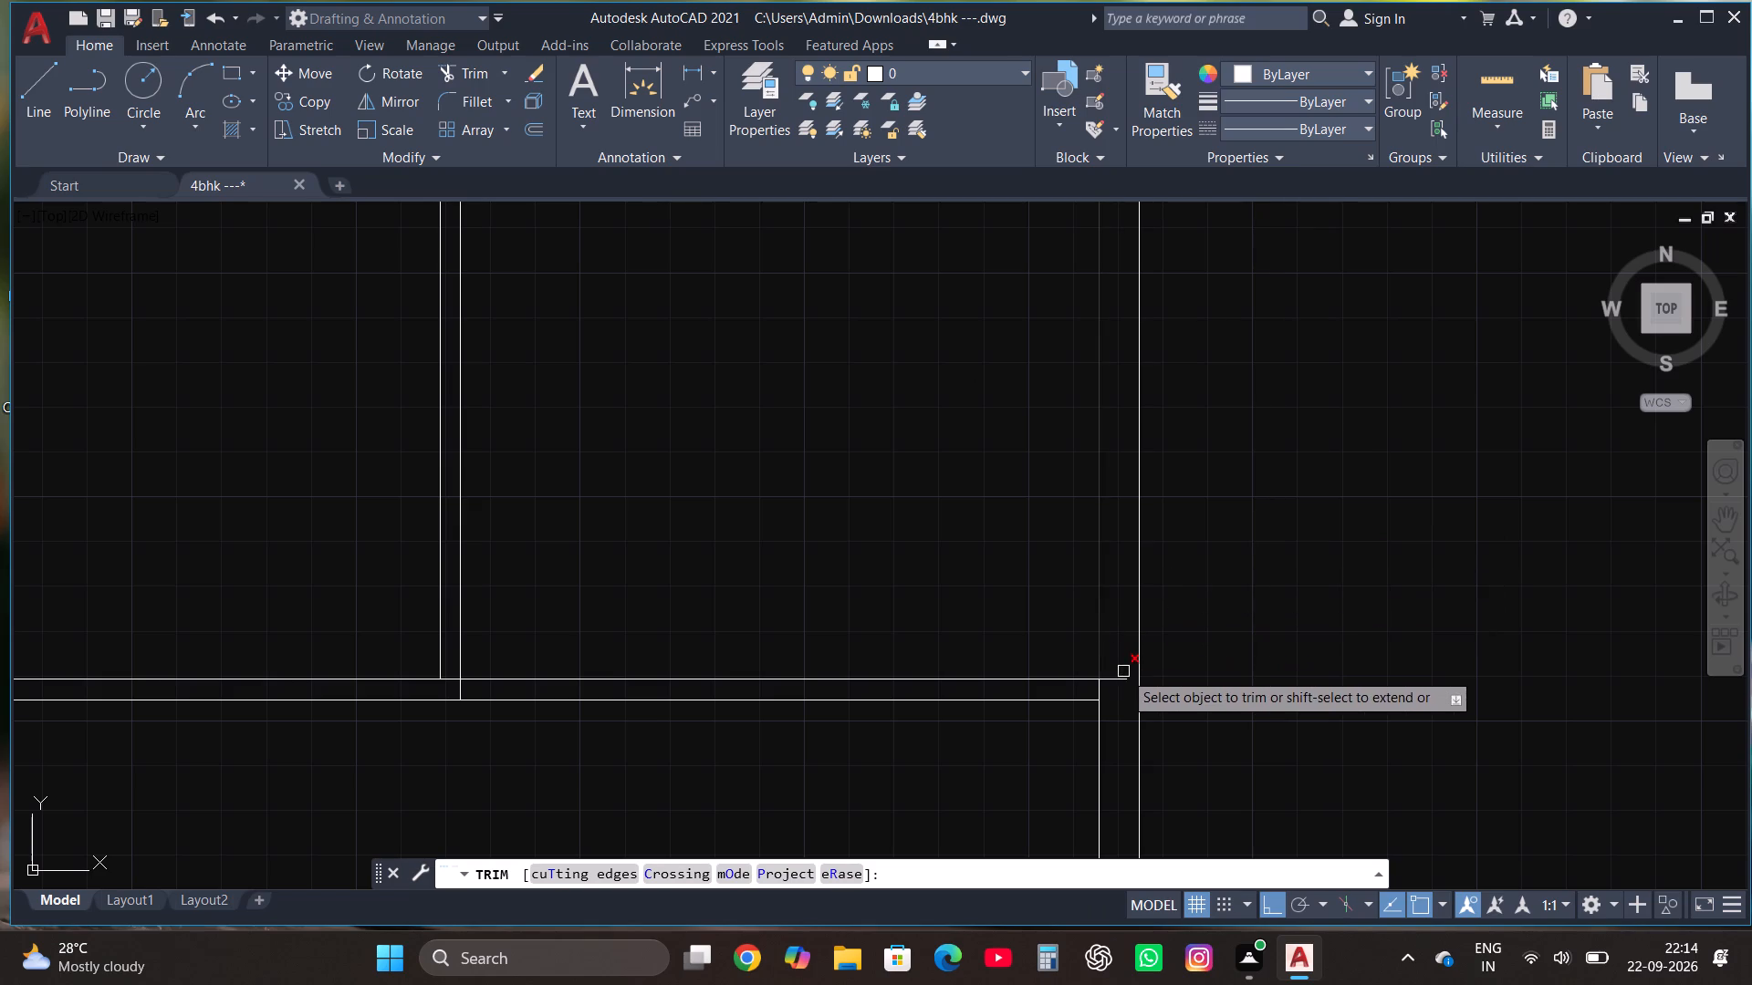
pyautogui.click(1123, 677)
pyautogui.scroll(-2, 1036, 579)
pyautogui.scroll(3, 890, 617)
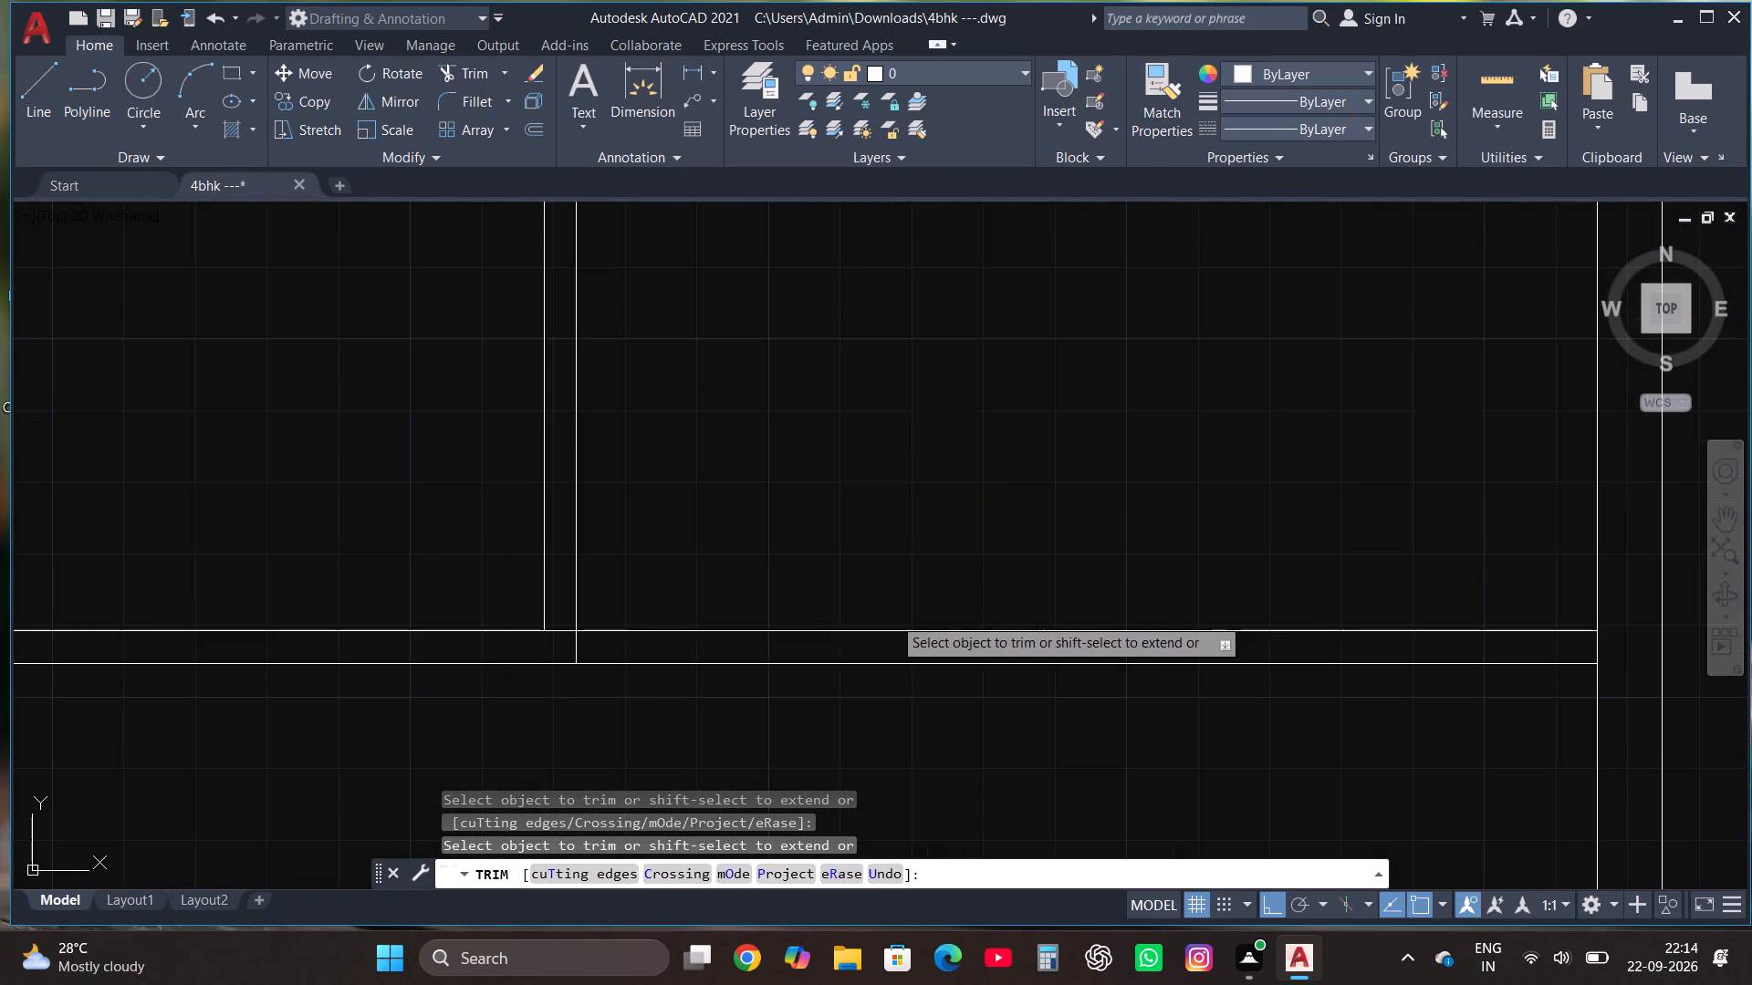
pyautogui.click(583, 648)
pyautogui.click(568, 647)
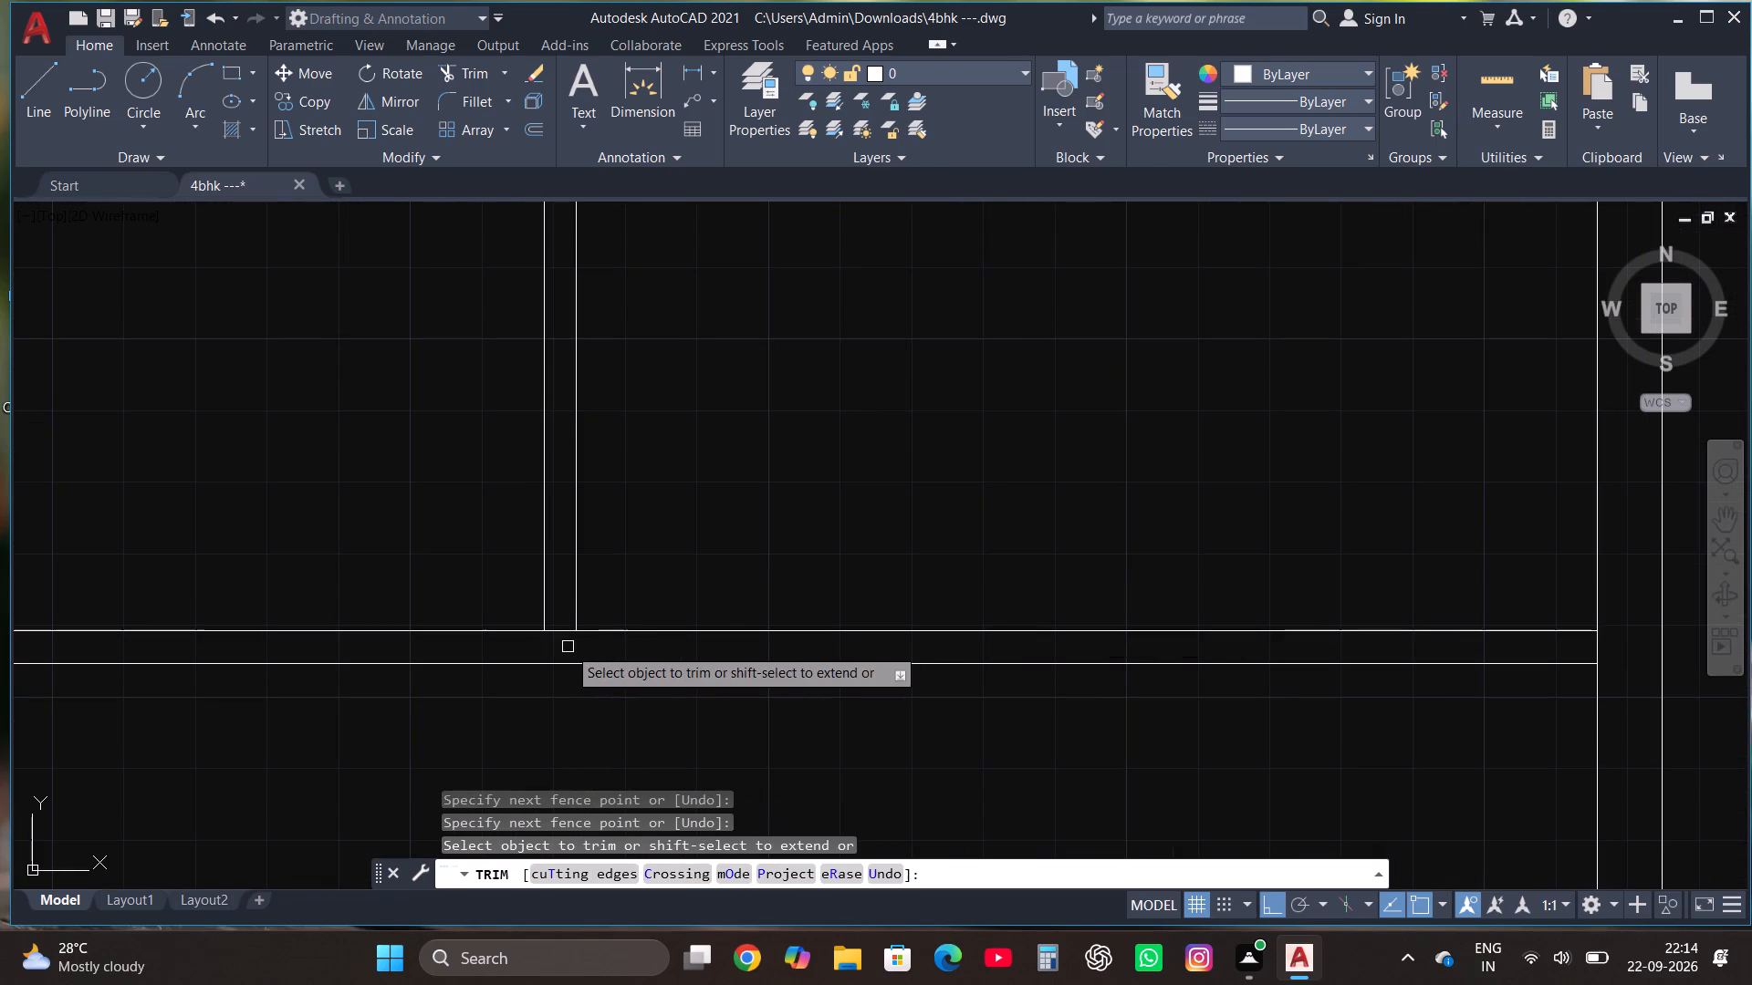
pyautogui.click(568, 629)
pyautogui.scroll(-1, 569, 633)
pyautogui.scroll(1, 1225, 635)
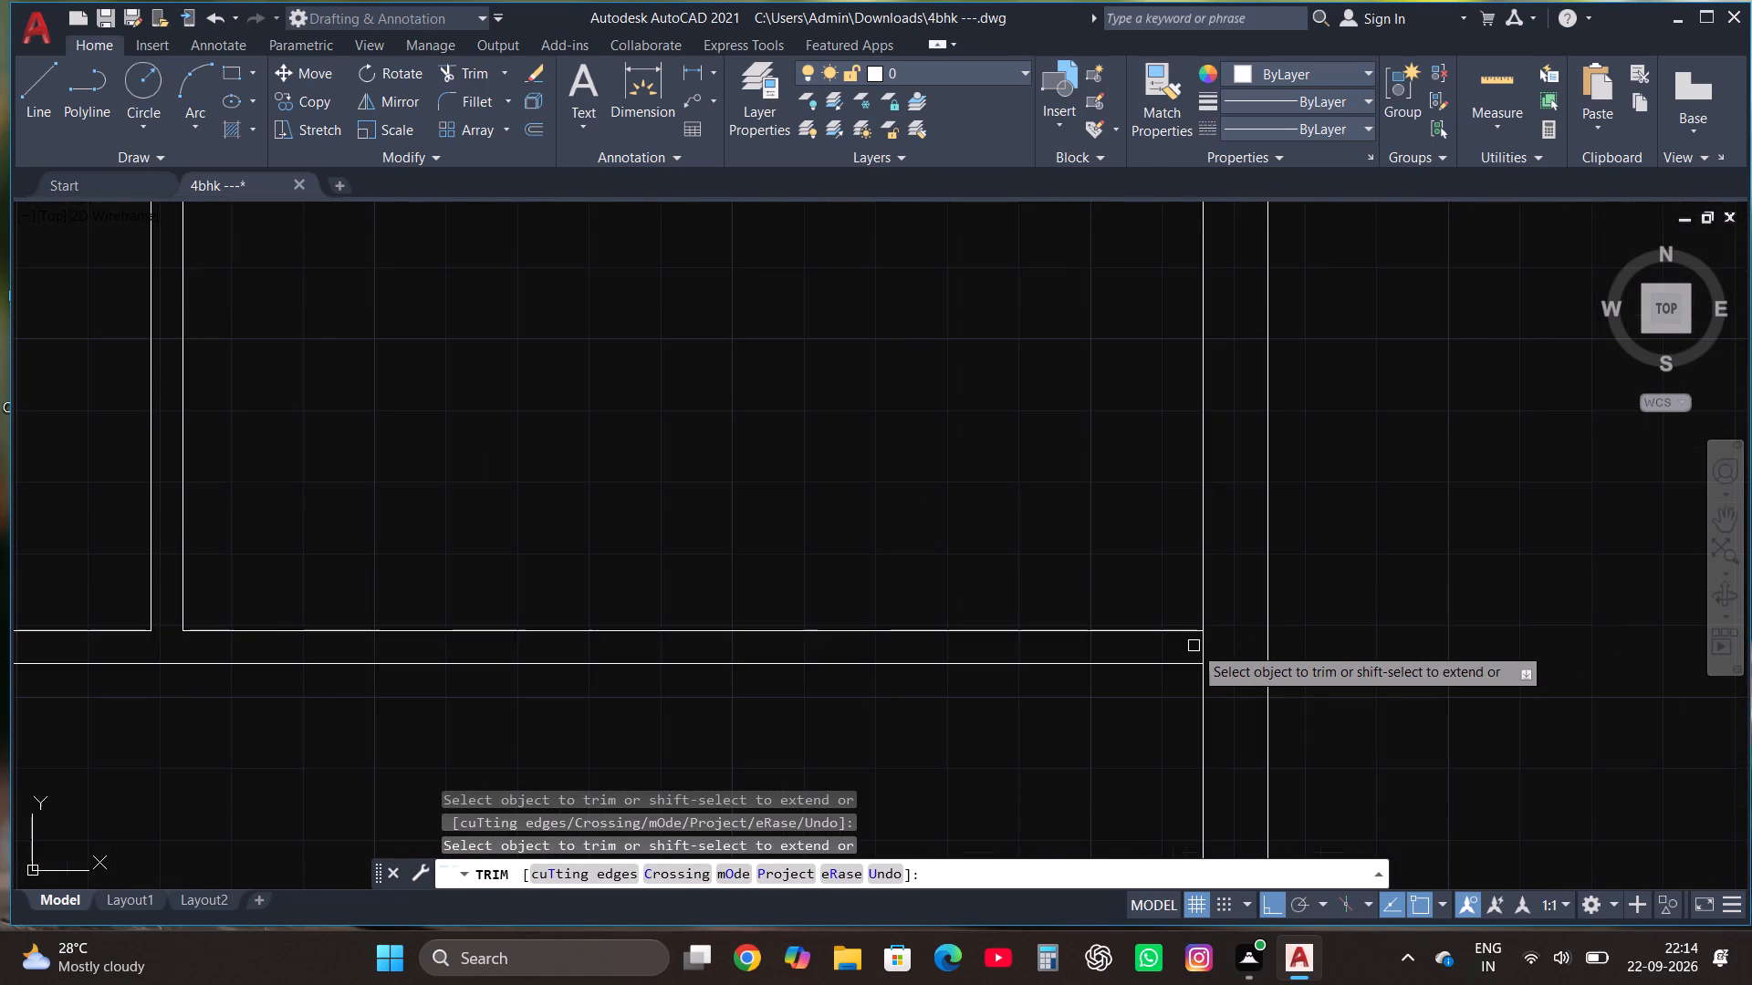
pyautogui.click(1194, 646)
pyautogui.click(1223, 648)
pyautogui.scroll(-3, 1215, 644)
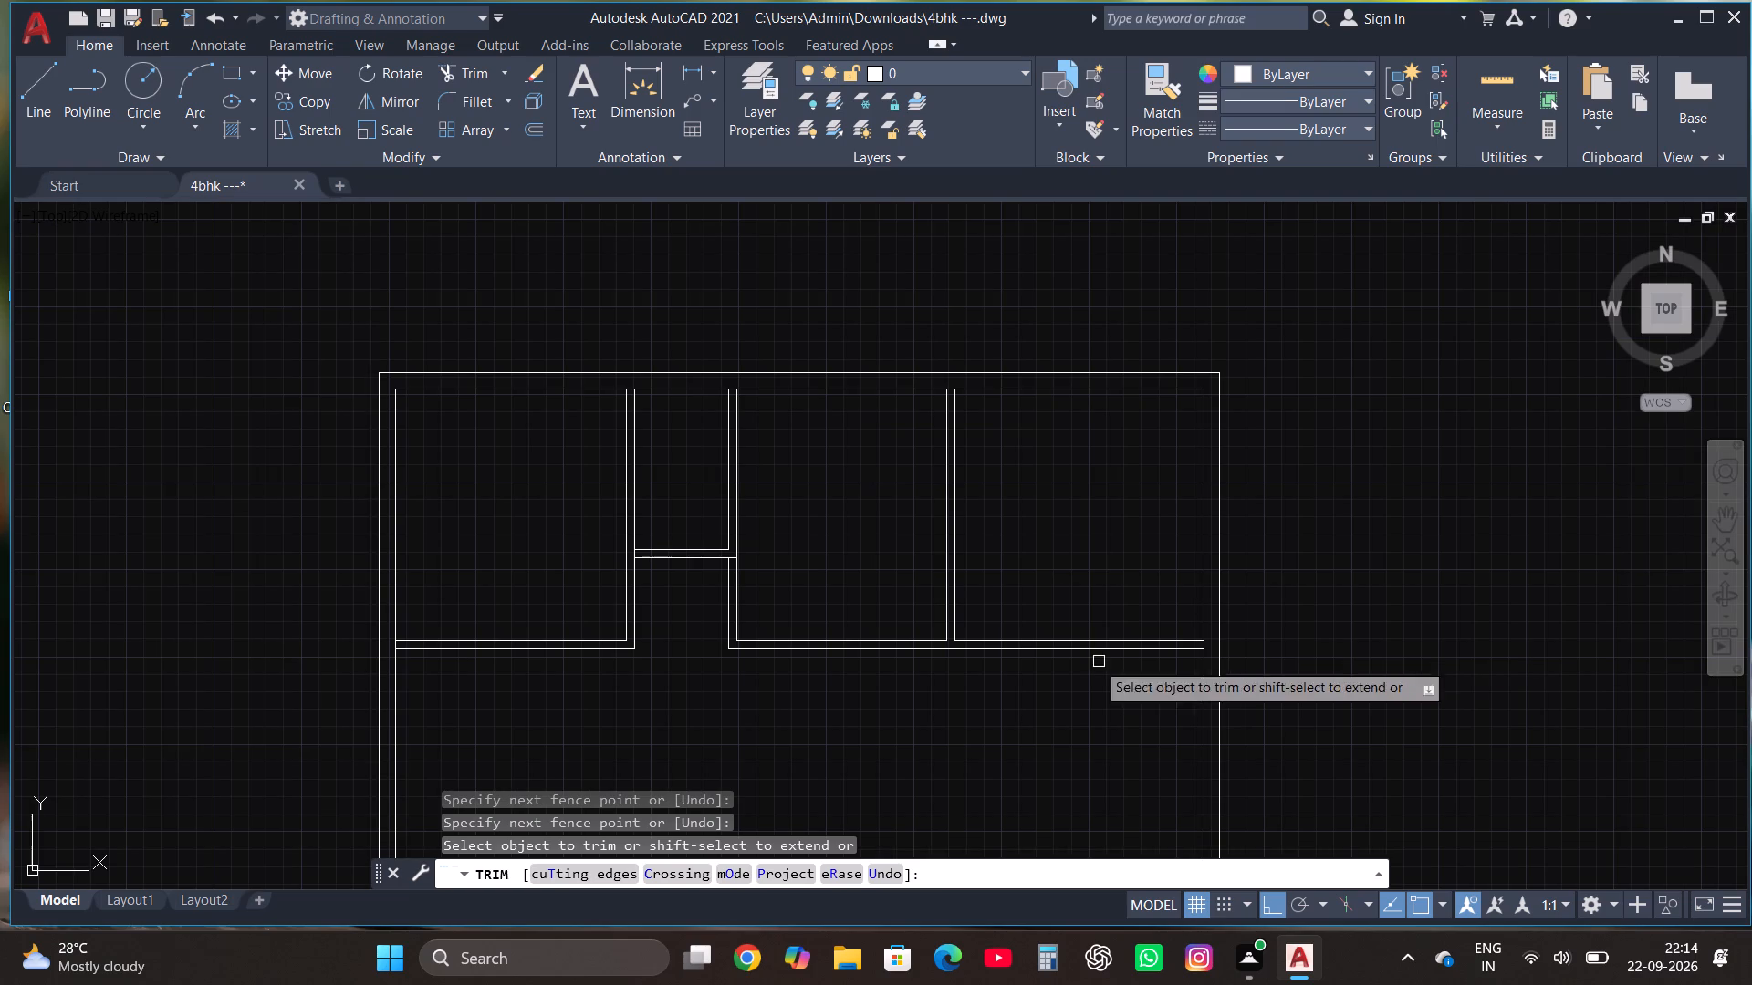
pyautogui.press('Escape')
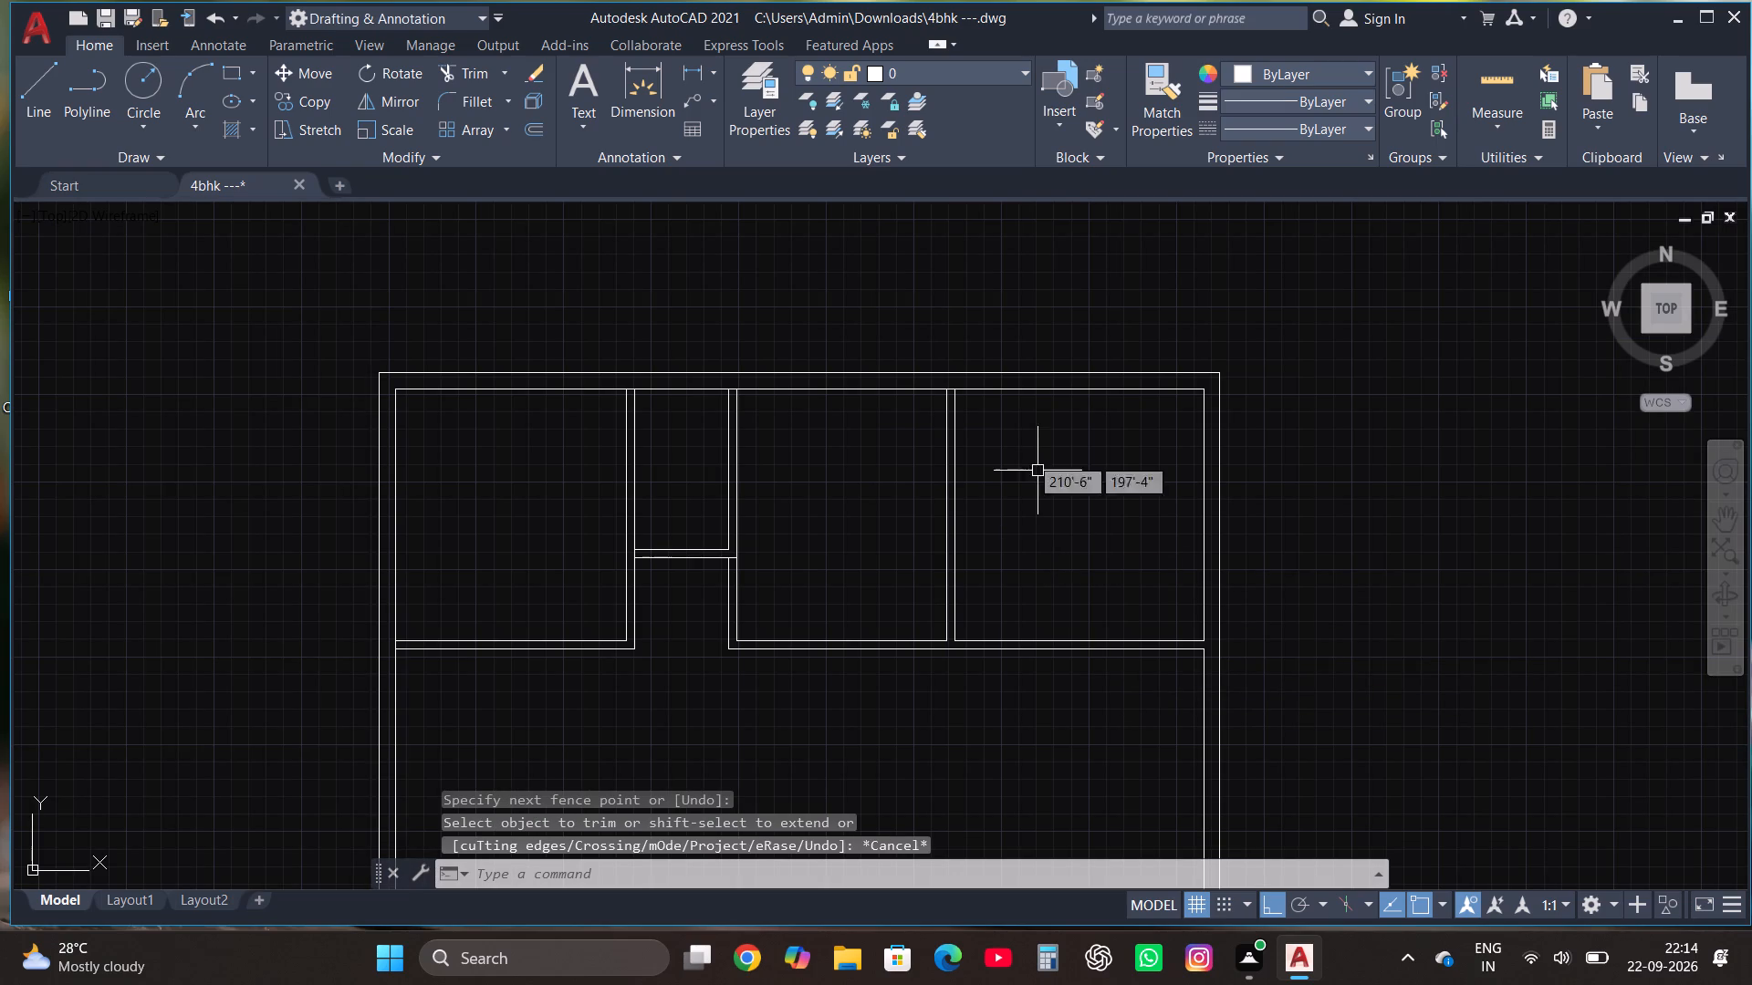
# Draw lines for a 7'8" wide by 4'7" deep room below the top-right room, starting from the right wall's inner face.
pyautogui.click(39, 97)
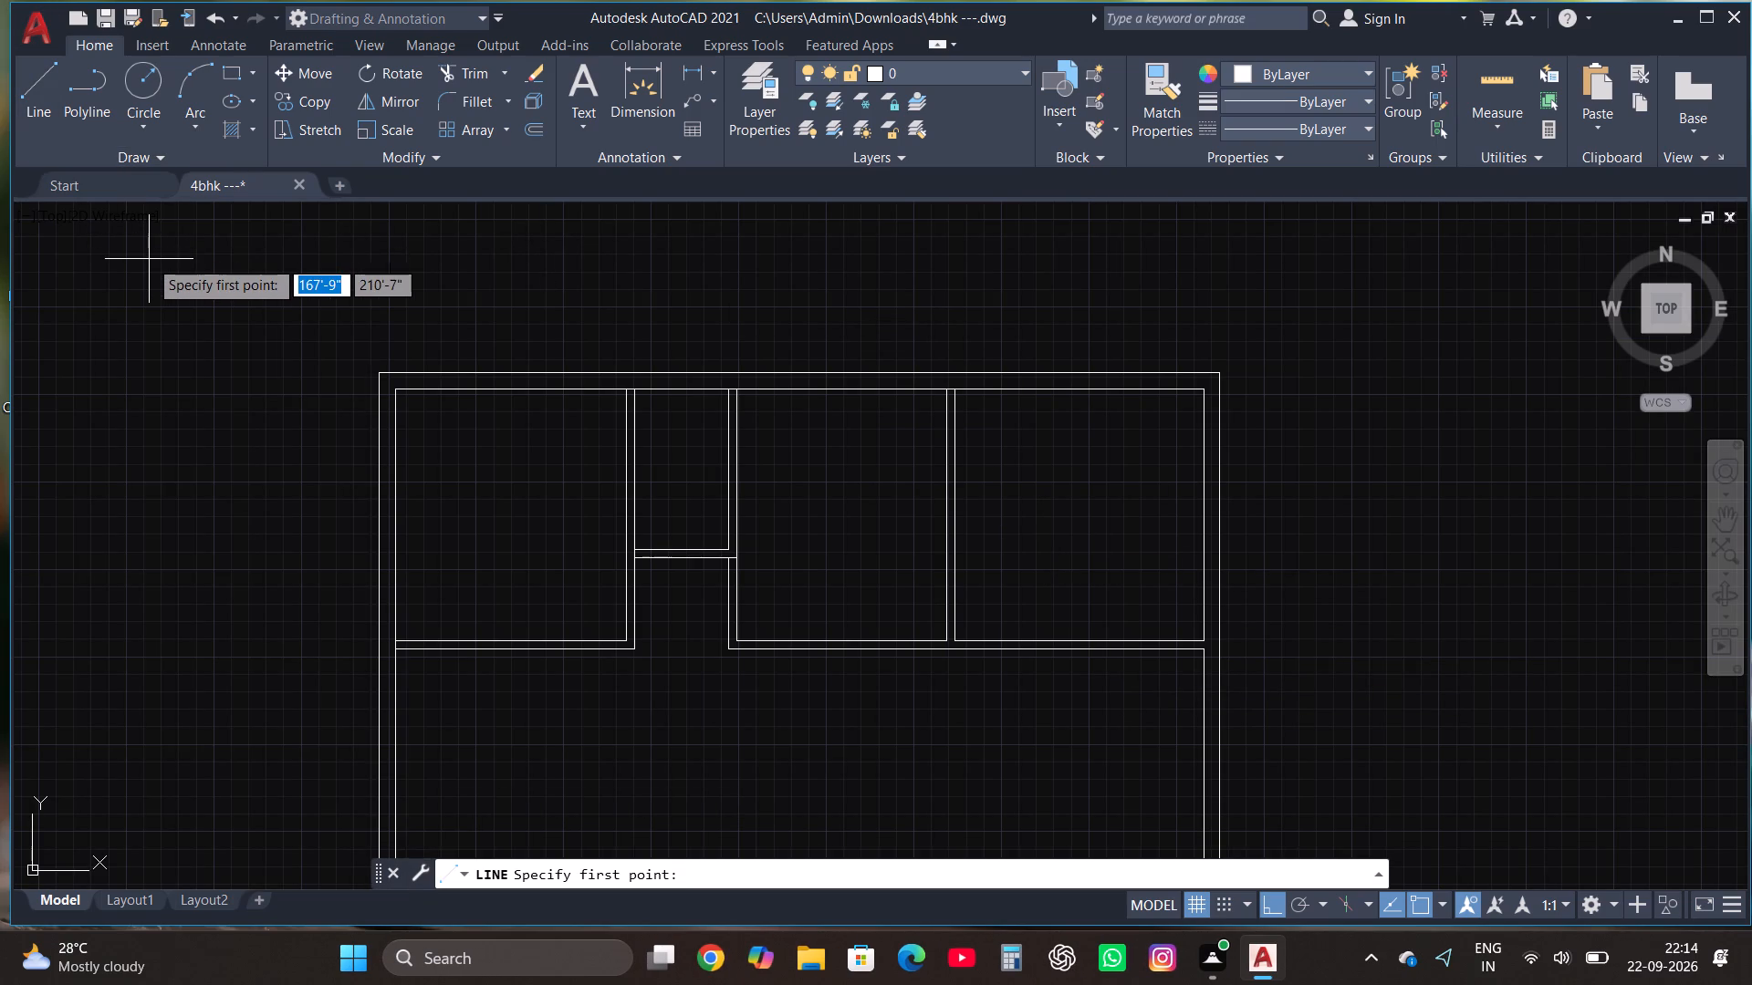
pyautogui.scroll(2, 1195, 695)
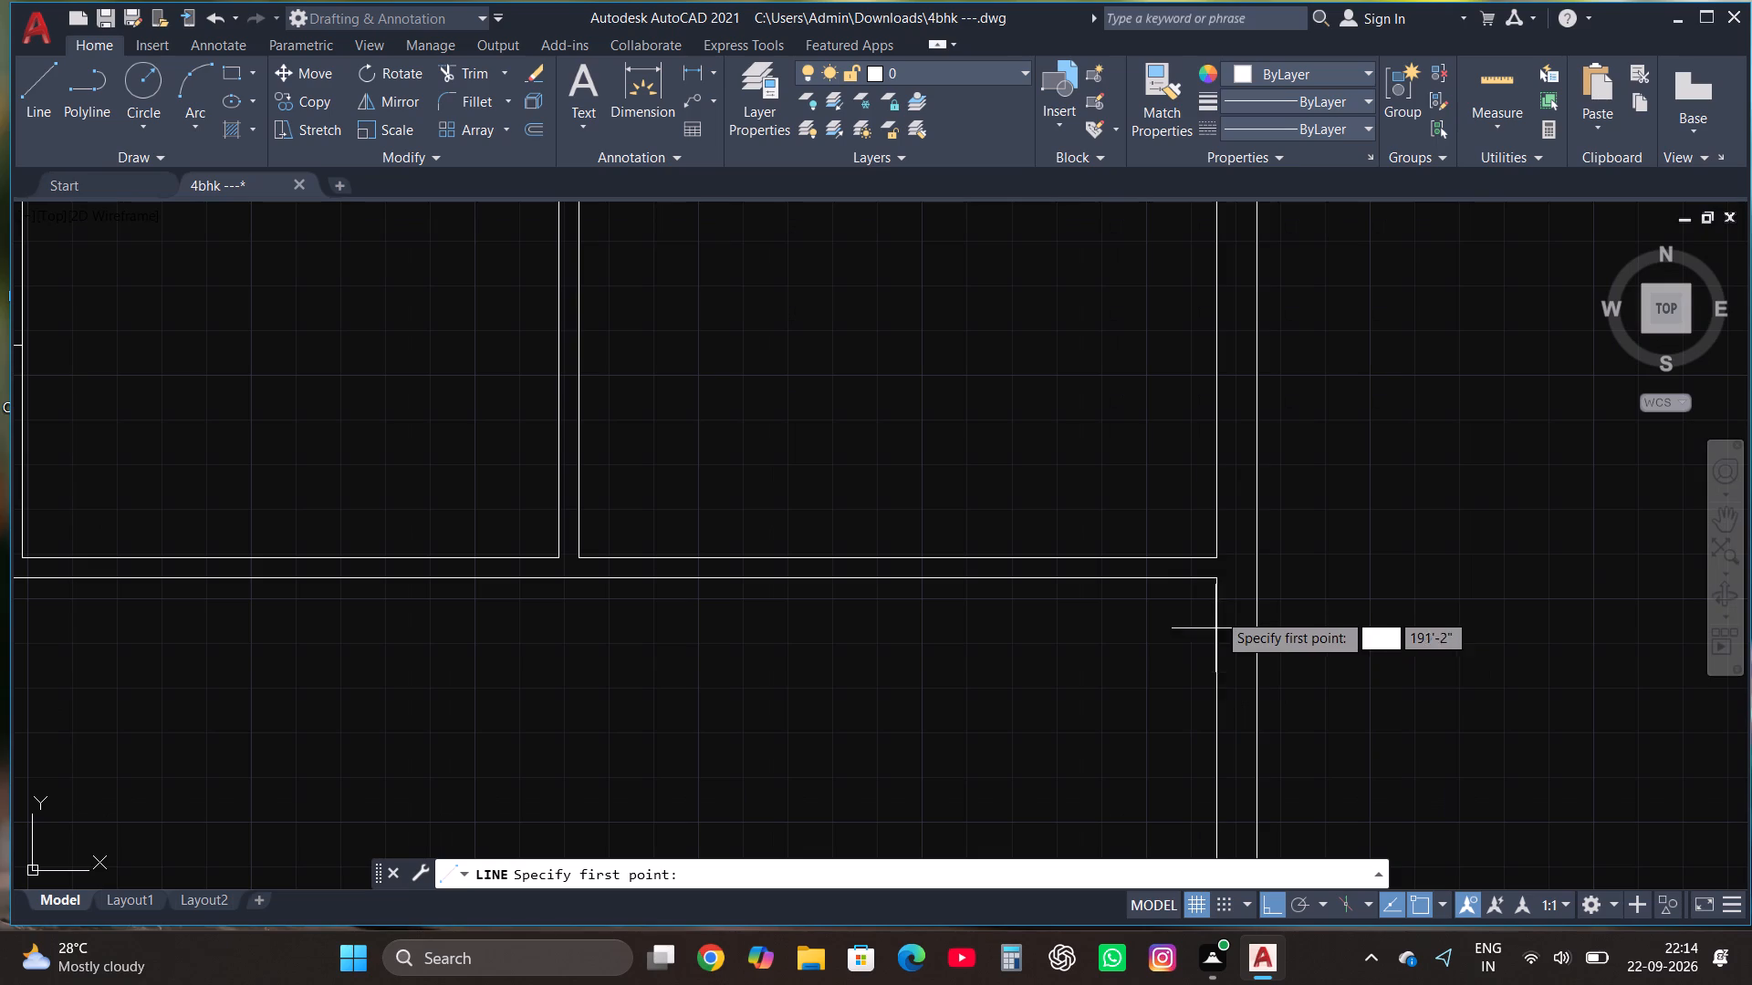
pyautogui.click(1218, 578)
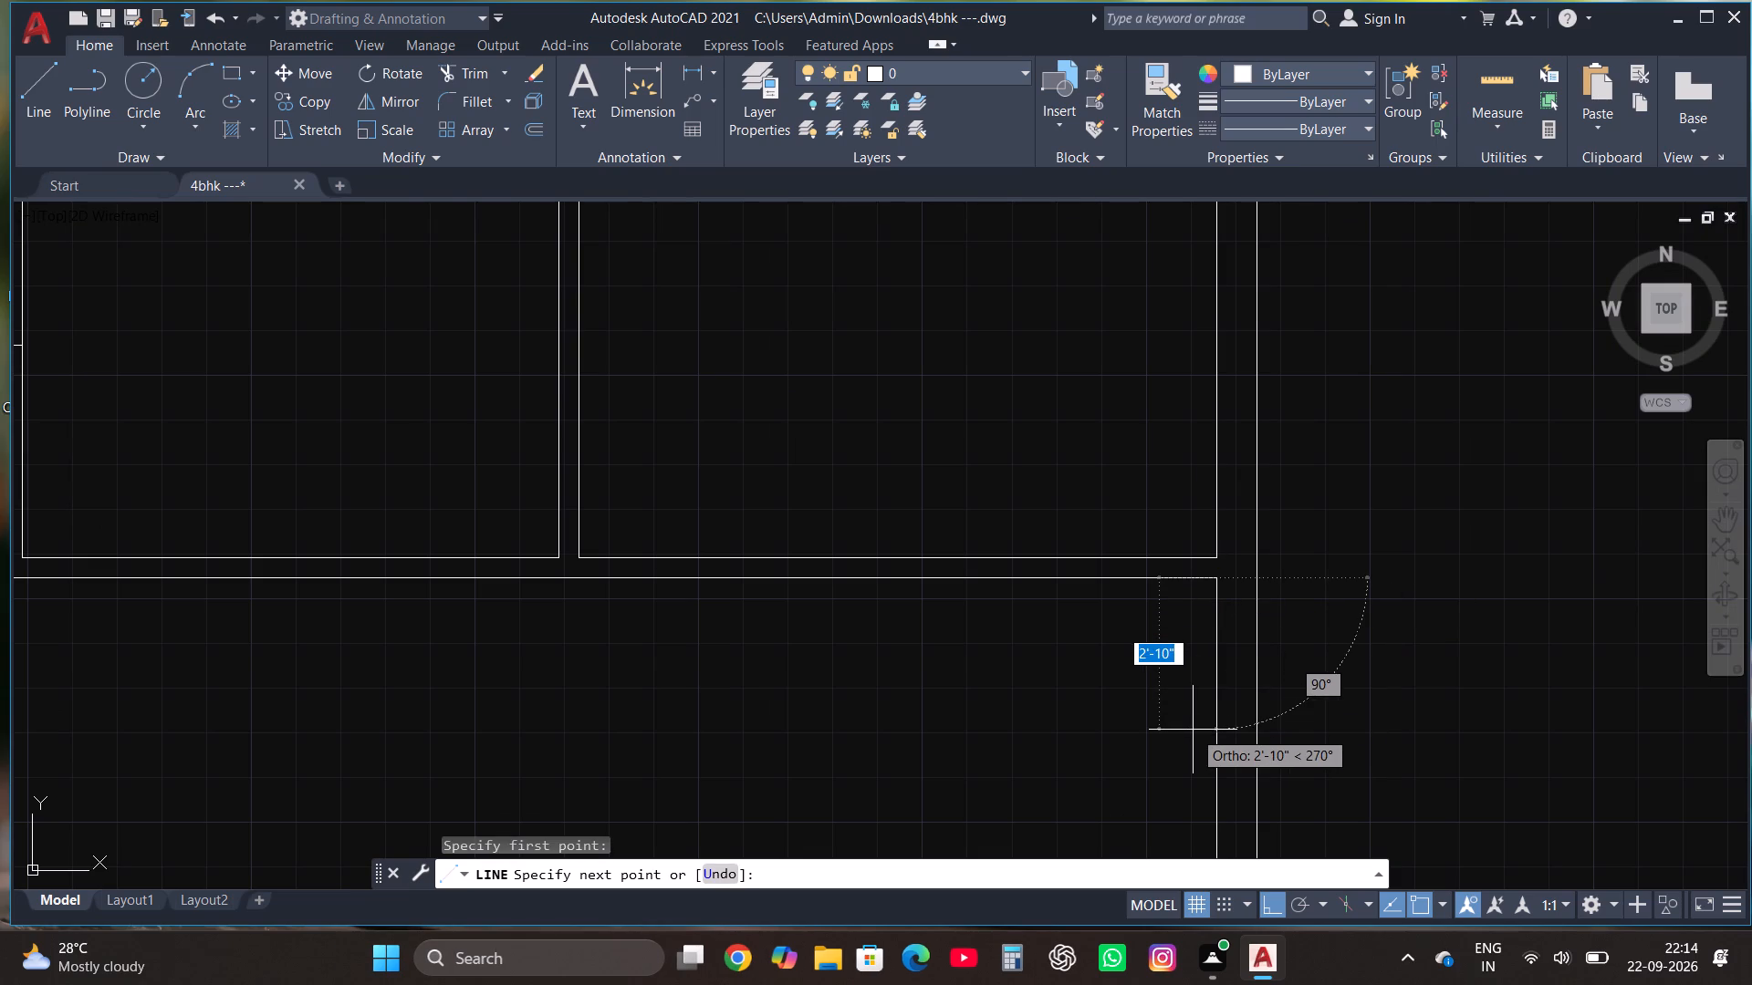
pyautogui.write('4\'7"')
pyautogui.press('Return')
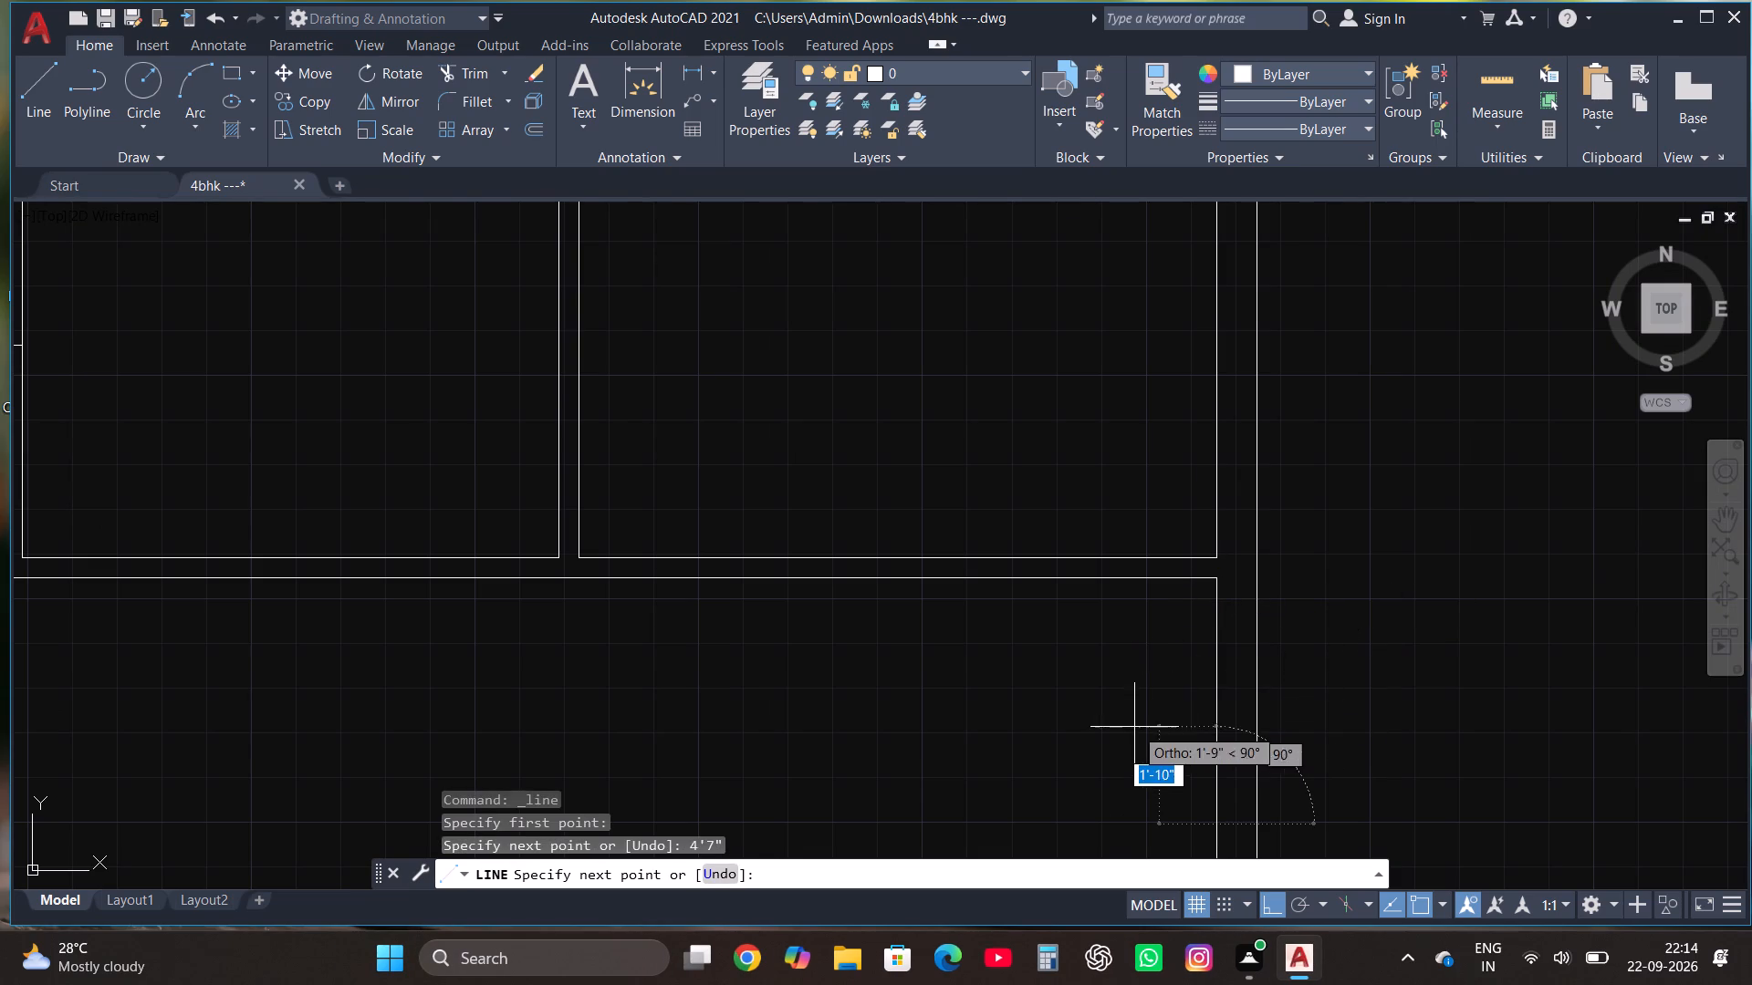
pyautogui.scroll(-2, 1134, 727)
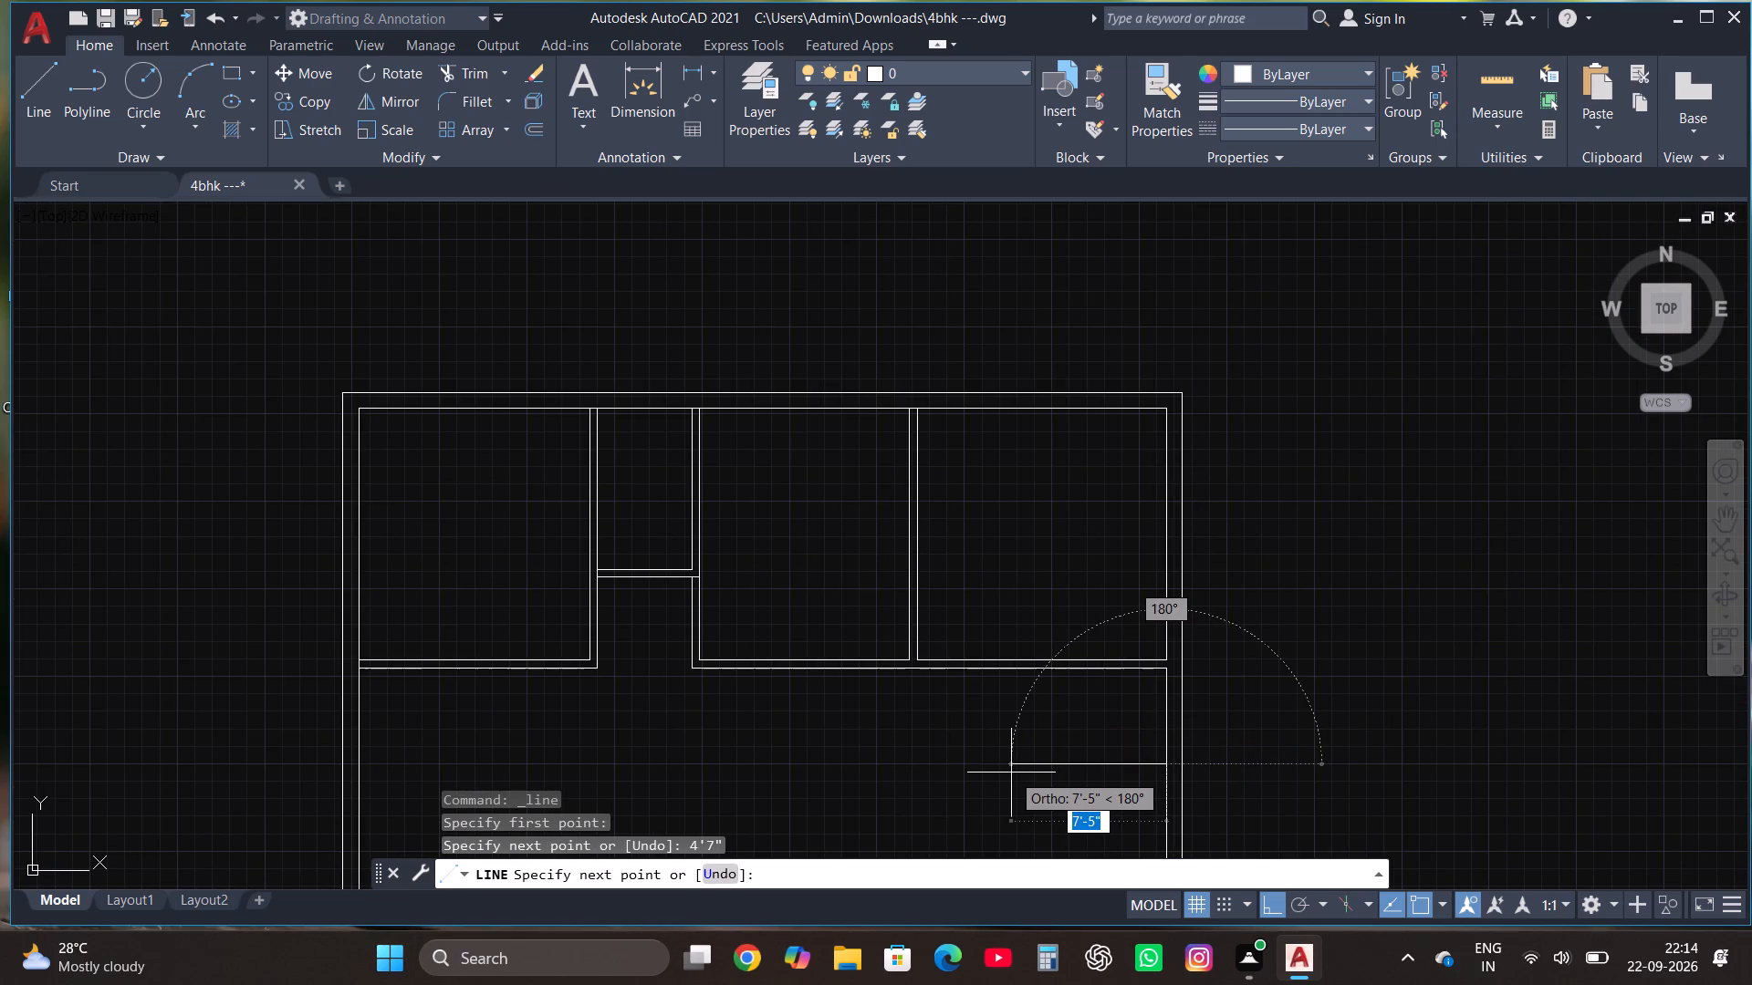
pyautogui.write('7\'8"')
pyautogui.press('Return')
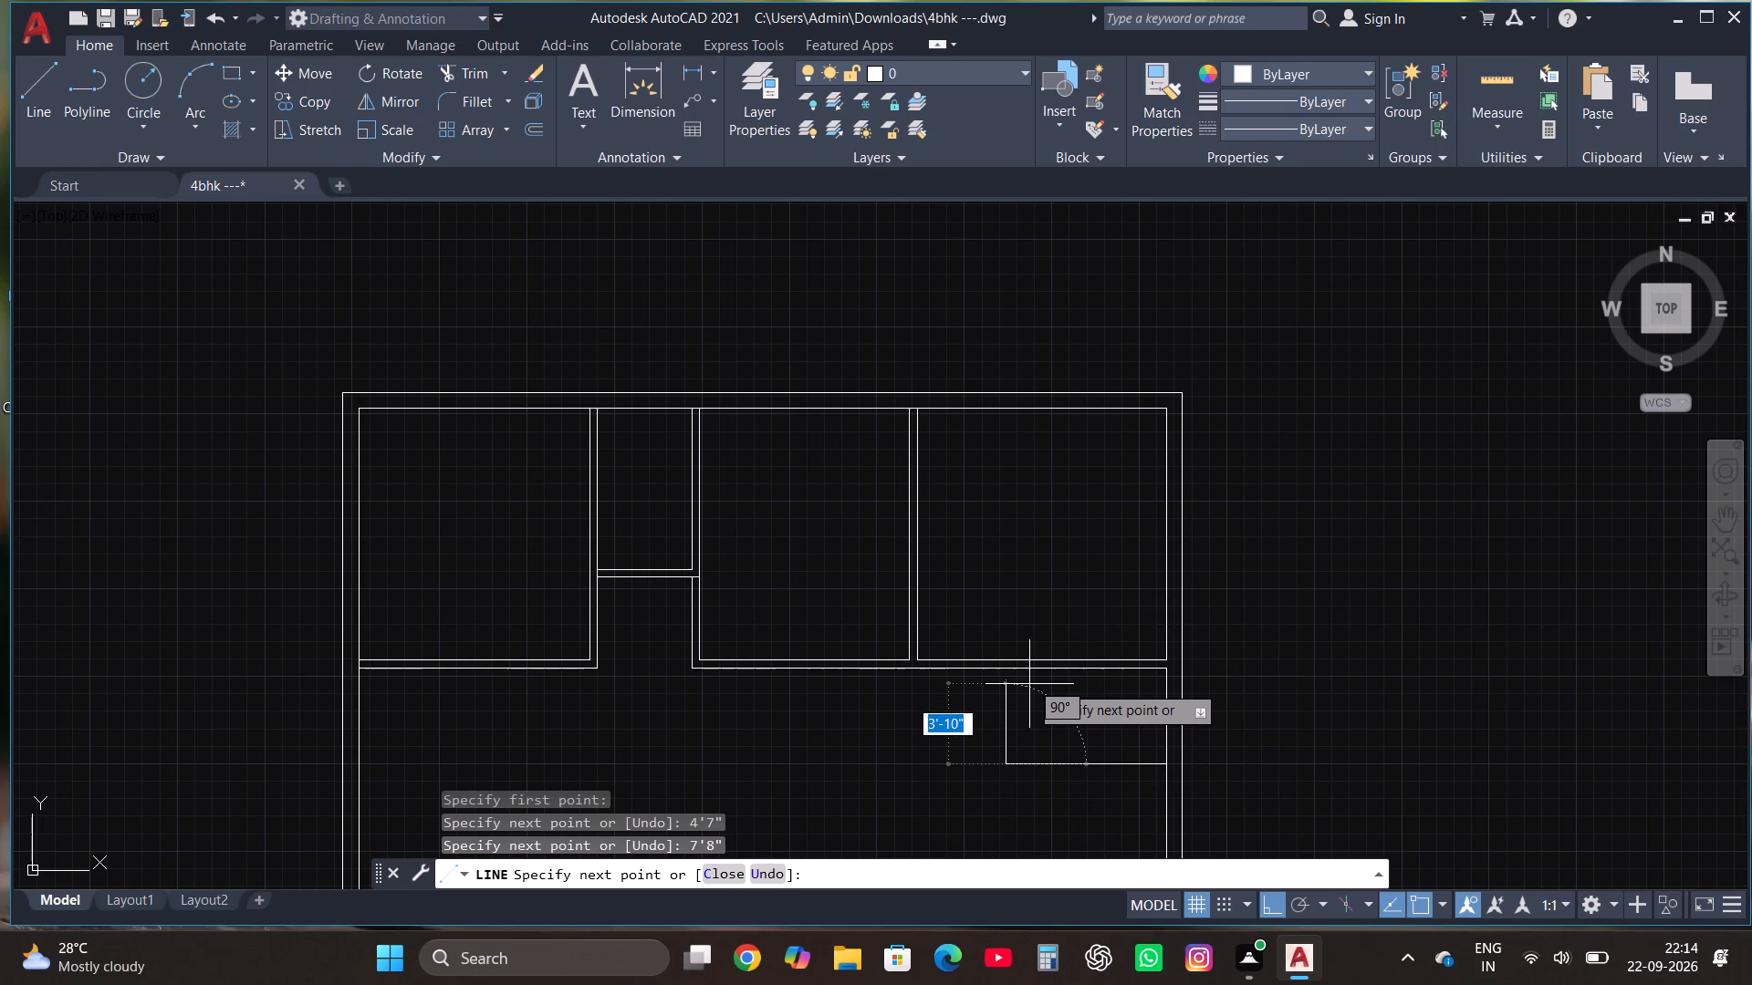
pyautogui.press('7')
pyautogui.press('BackSpace')
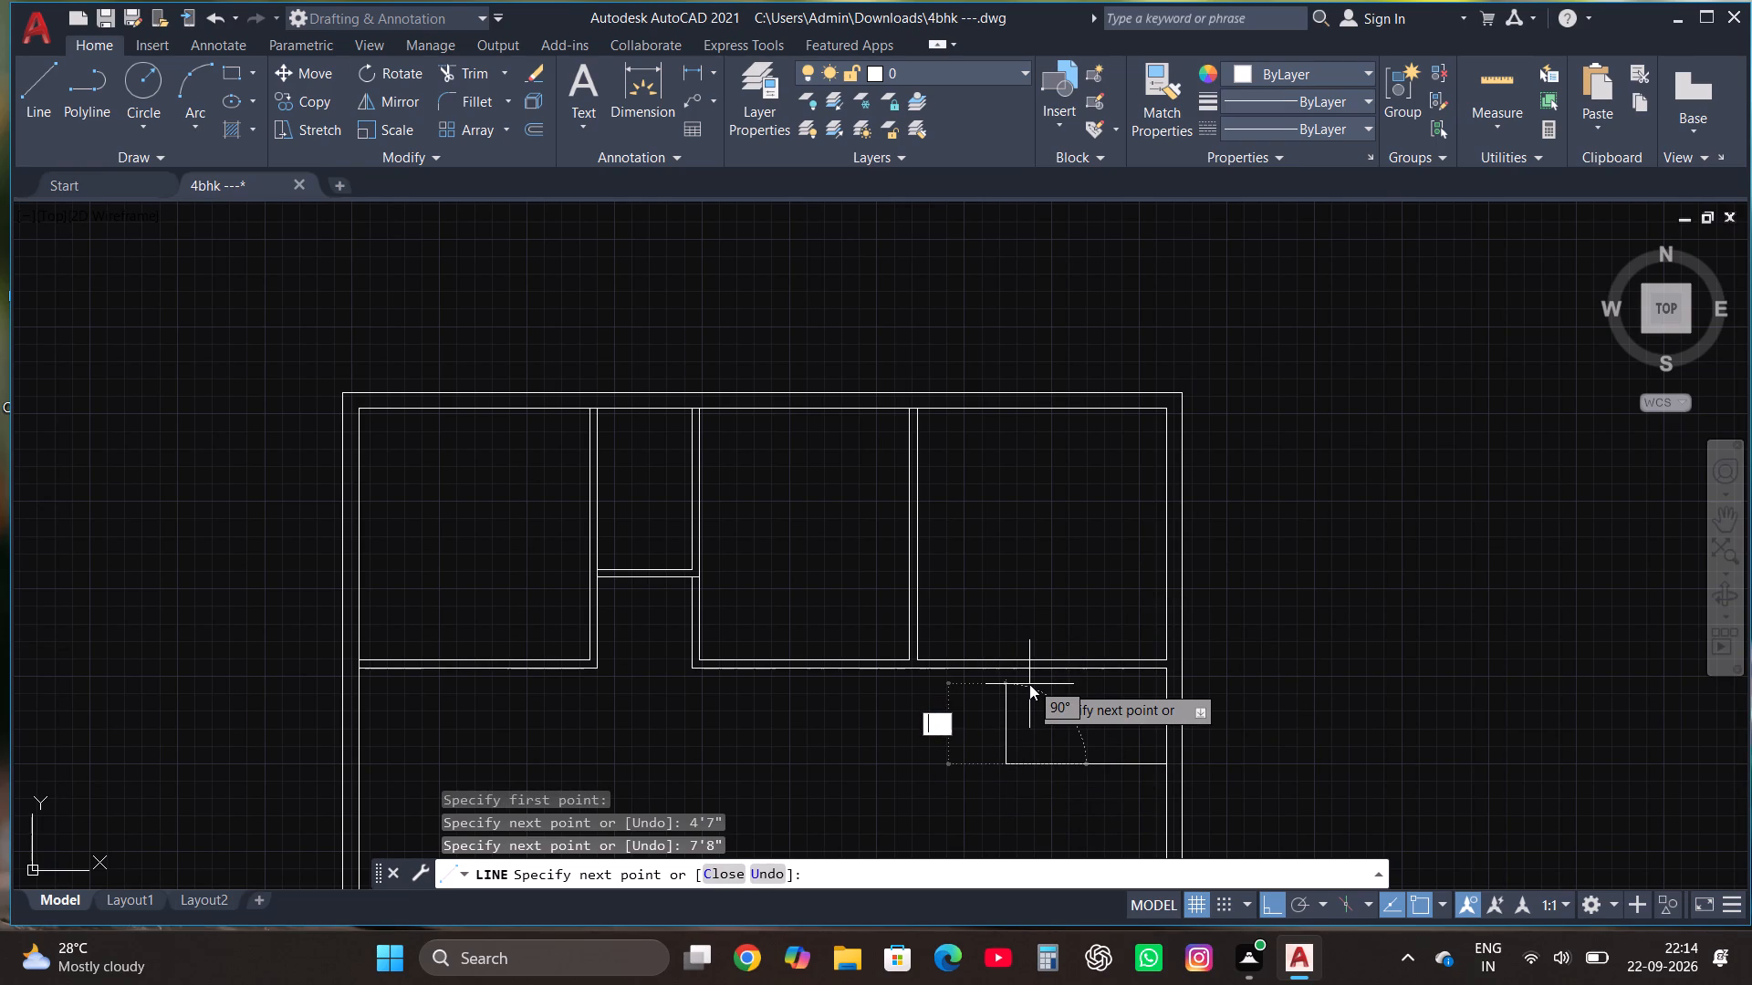
pyautogui.write("4'7")
pyautogui.hotkey('shift', '"')
pyautogui.press('Return')
pyautogui.press('Escape')
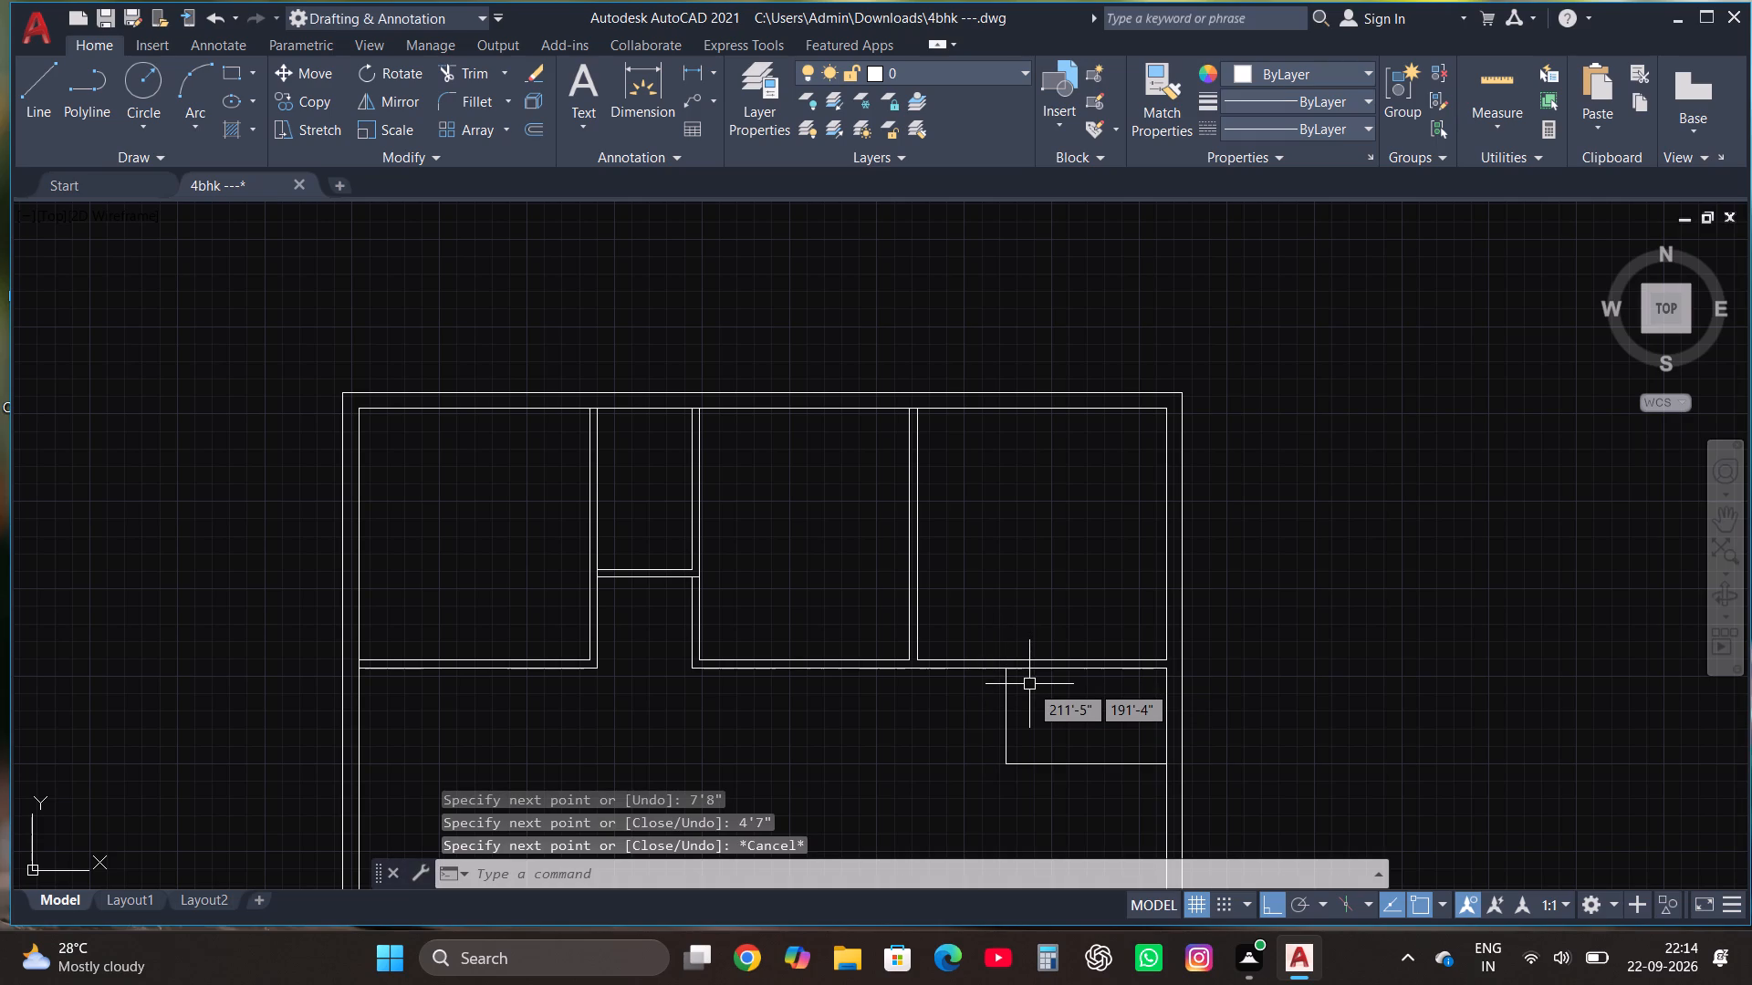
# Offset the 7'8" by 4'7" room's bottom and left lines outward by 4.5" to form its partitions.
pyautogui.click(1051, 780)
pyautogui.click(945, 699)
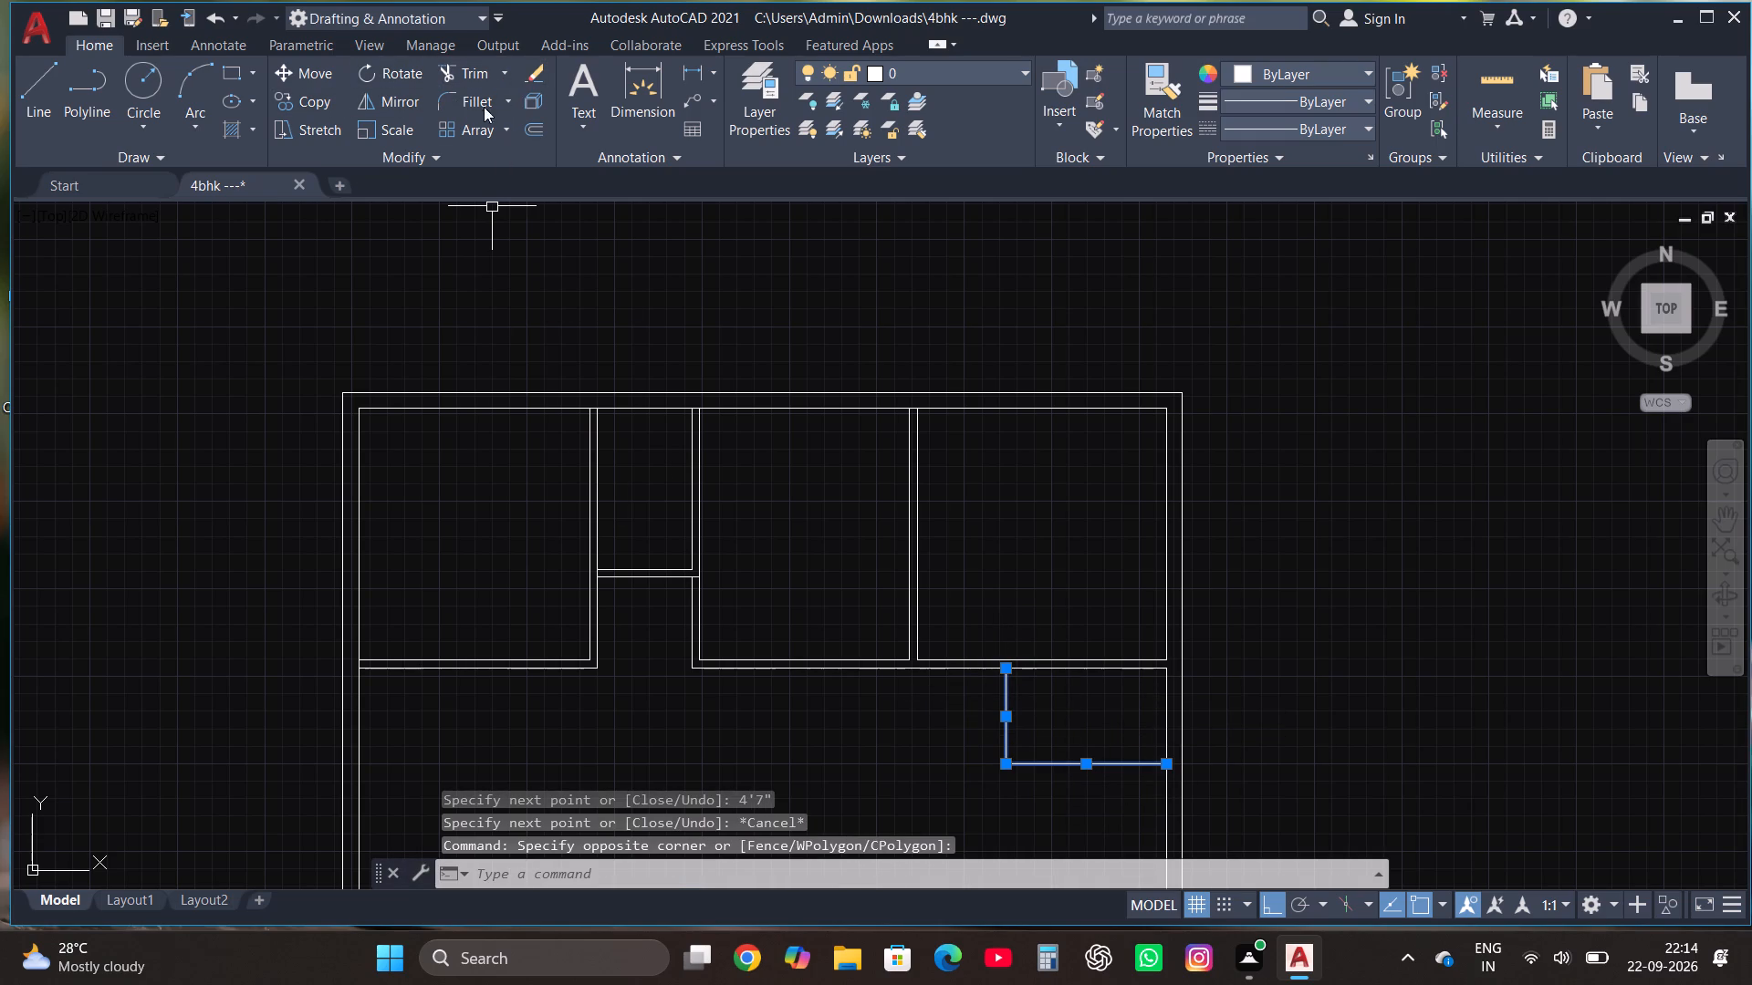
pyautogui.click(538, 125)
pyautogui.scroll(-1, 919, 326)
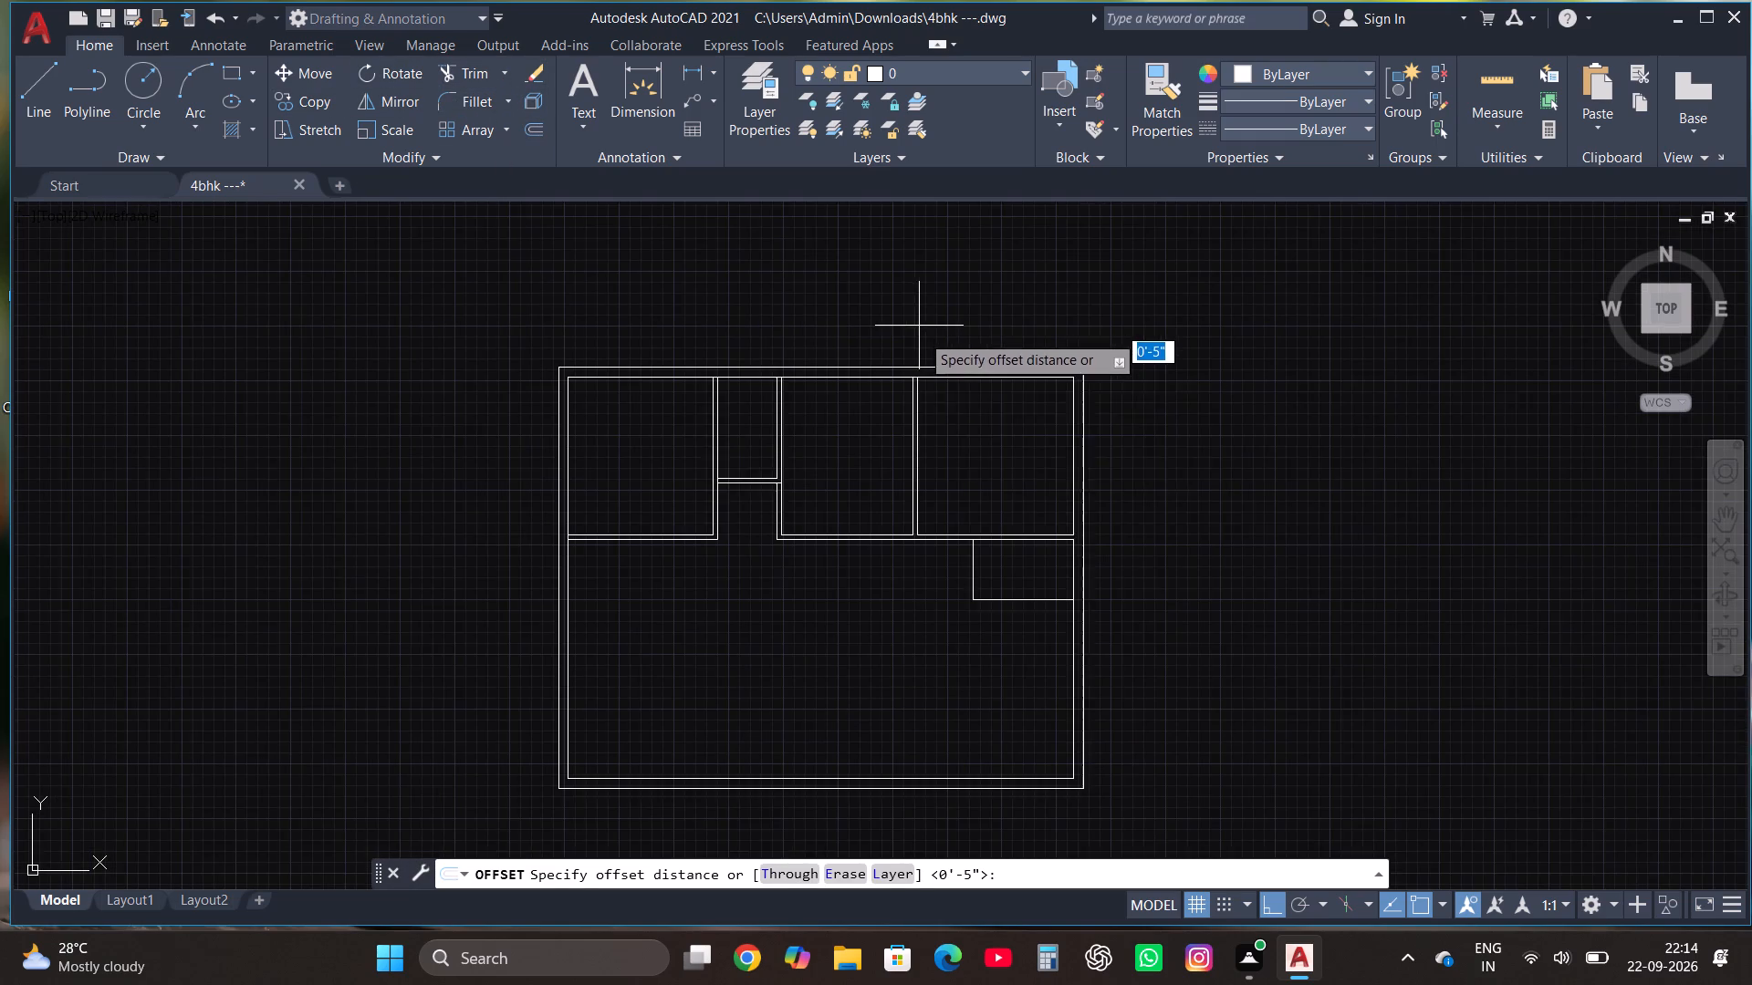
pyautogui.scroll(2, 1026, 612)
pyautogui.click(982, 591)
pyautogui.click(985, 620)
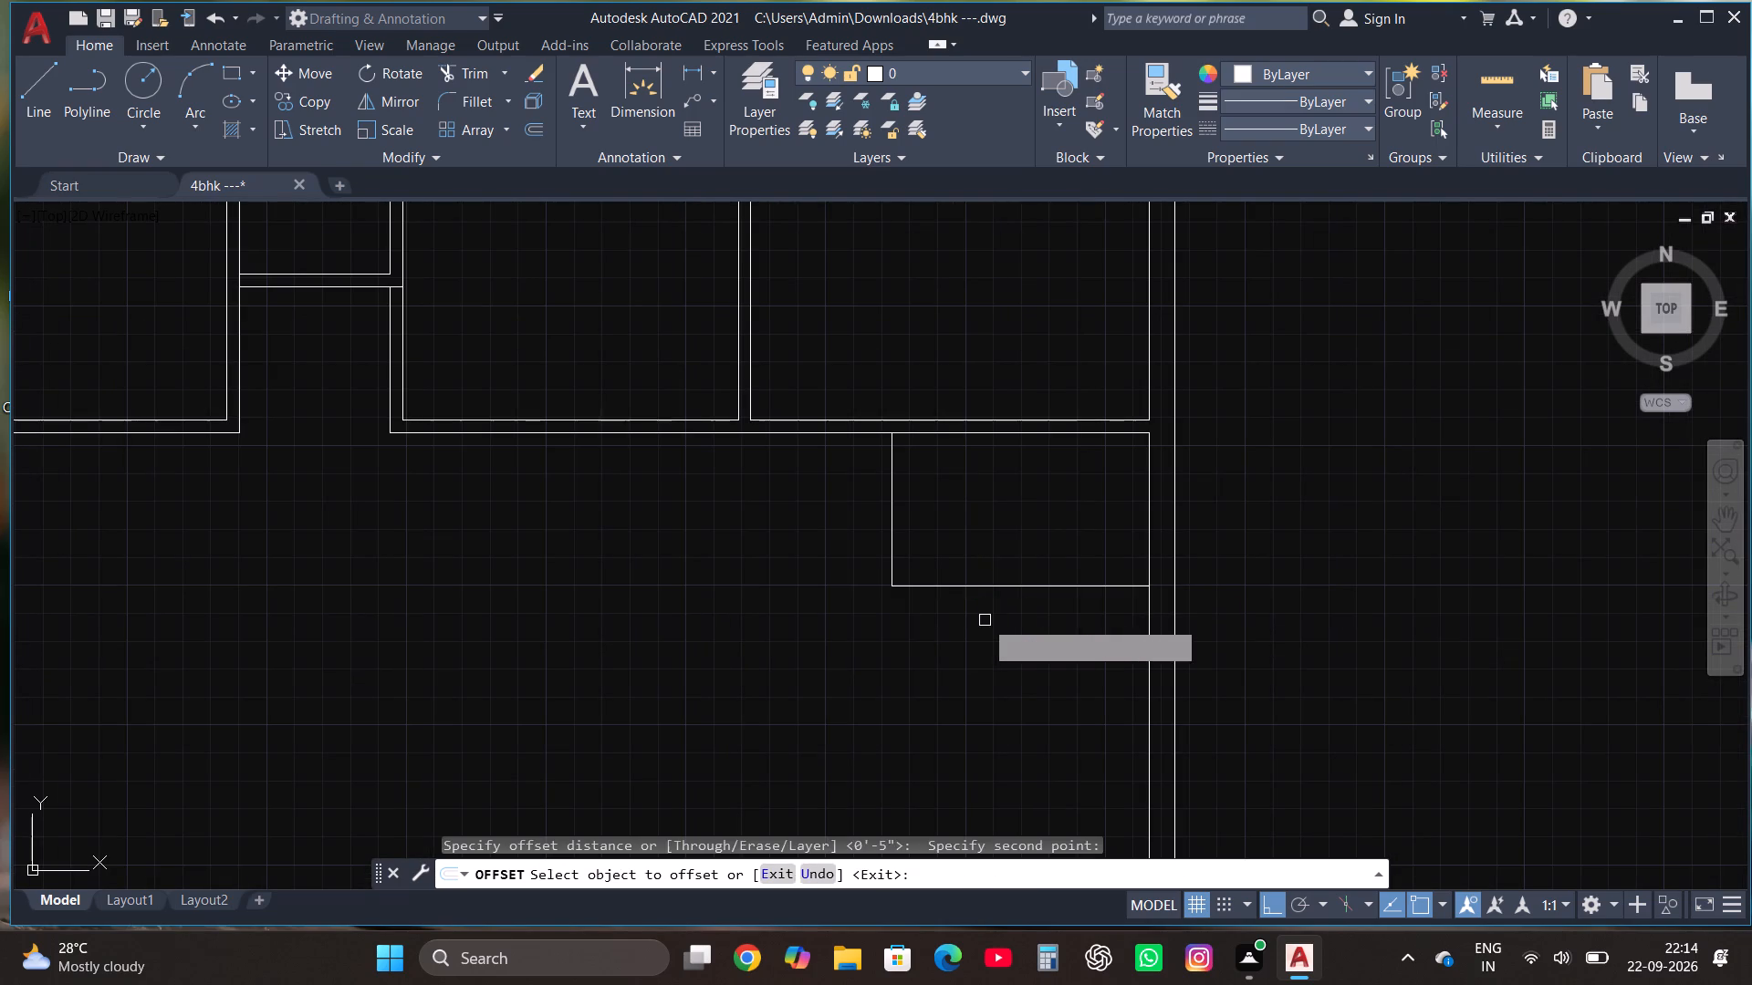
pyautogui.click(985, 584)
pyautogui.write('4.5"')
pyautogui.press('Return')
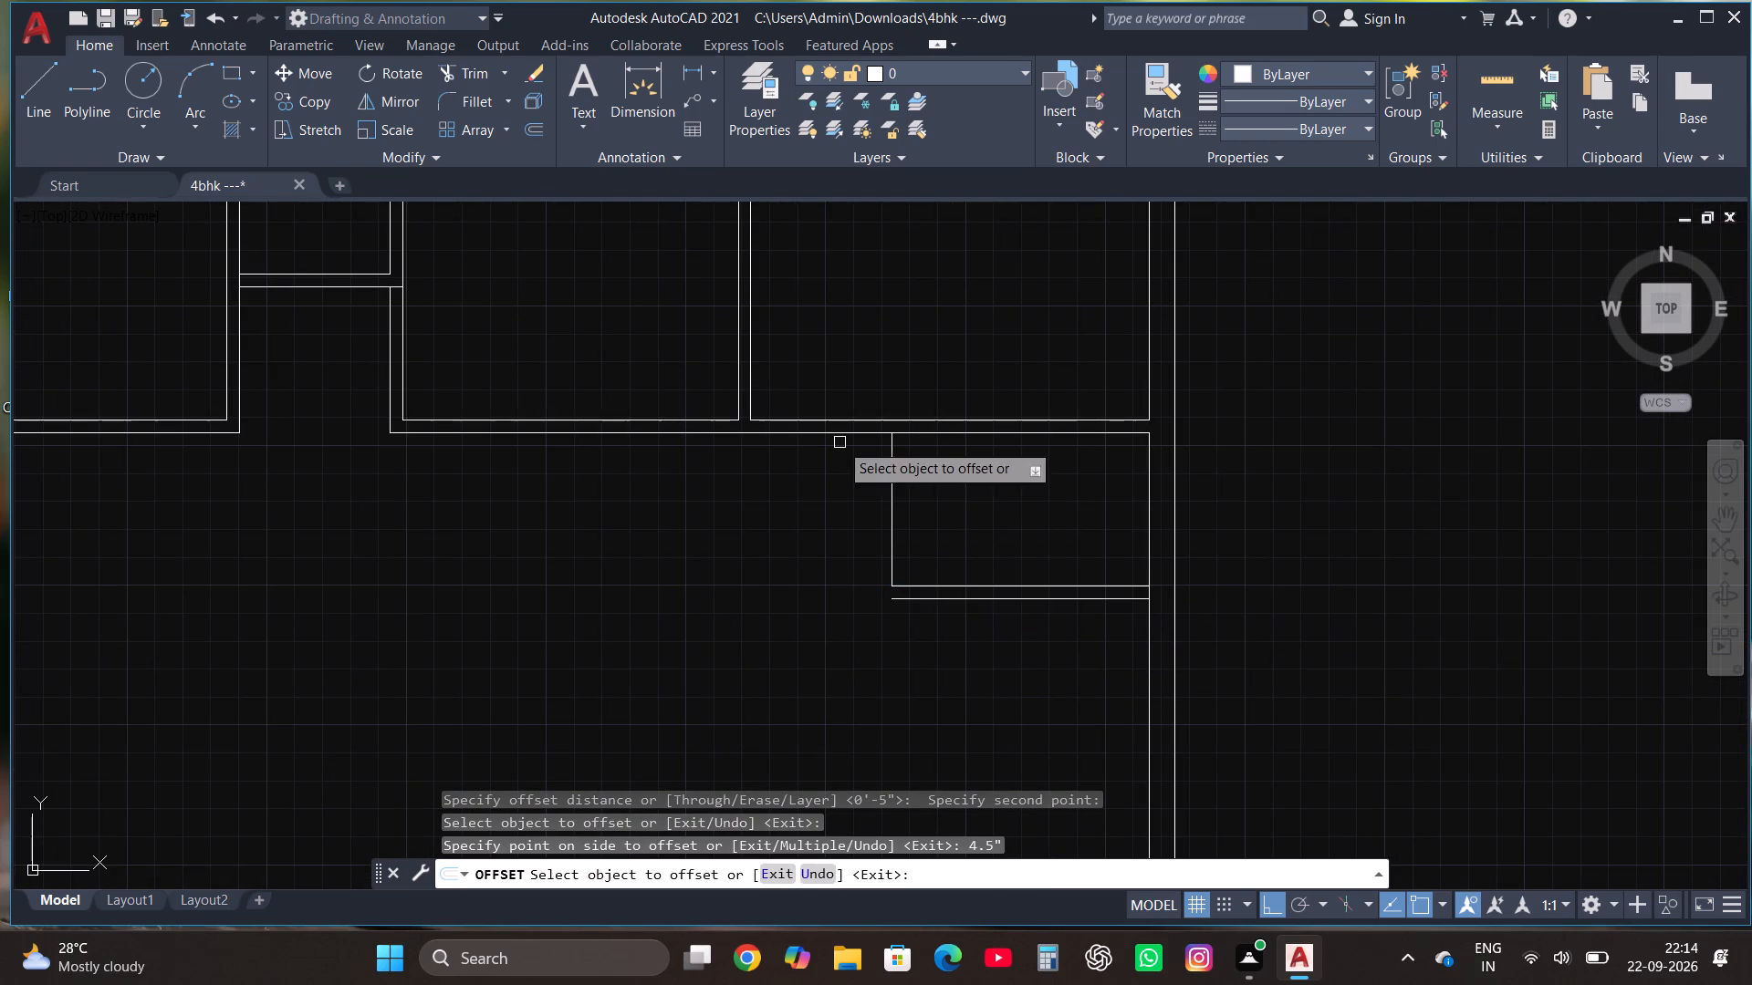
pyautogui.click(895, 518)
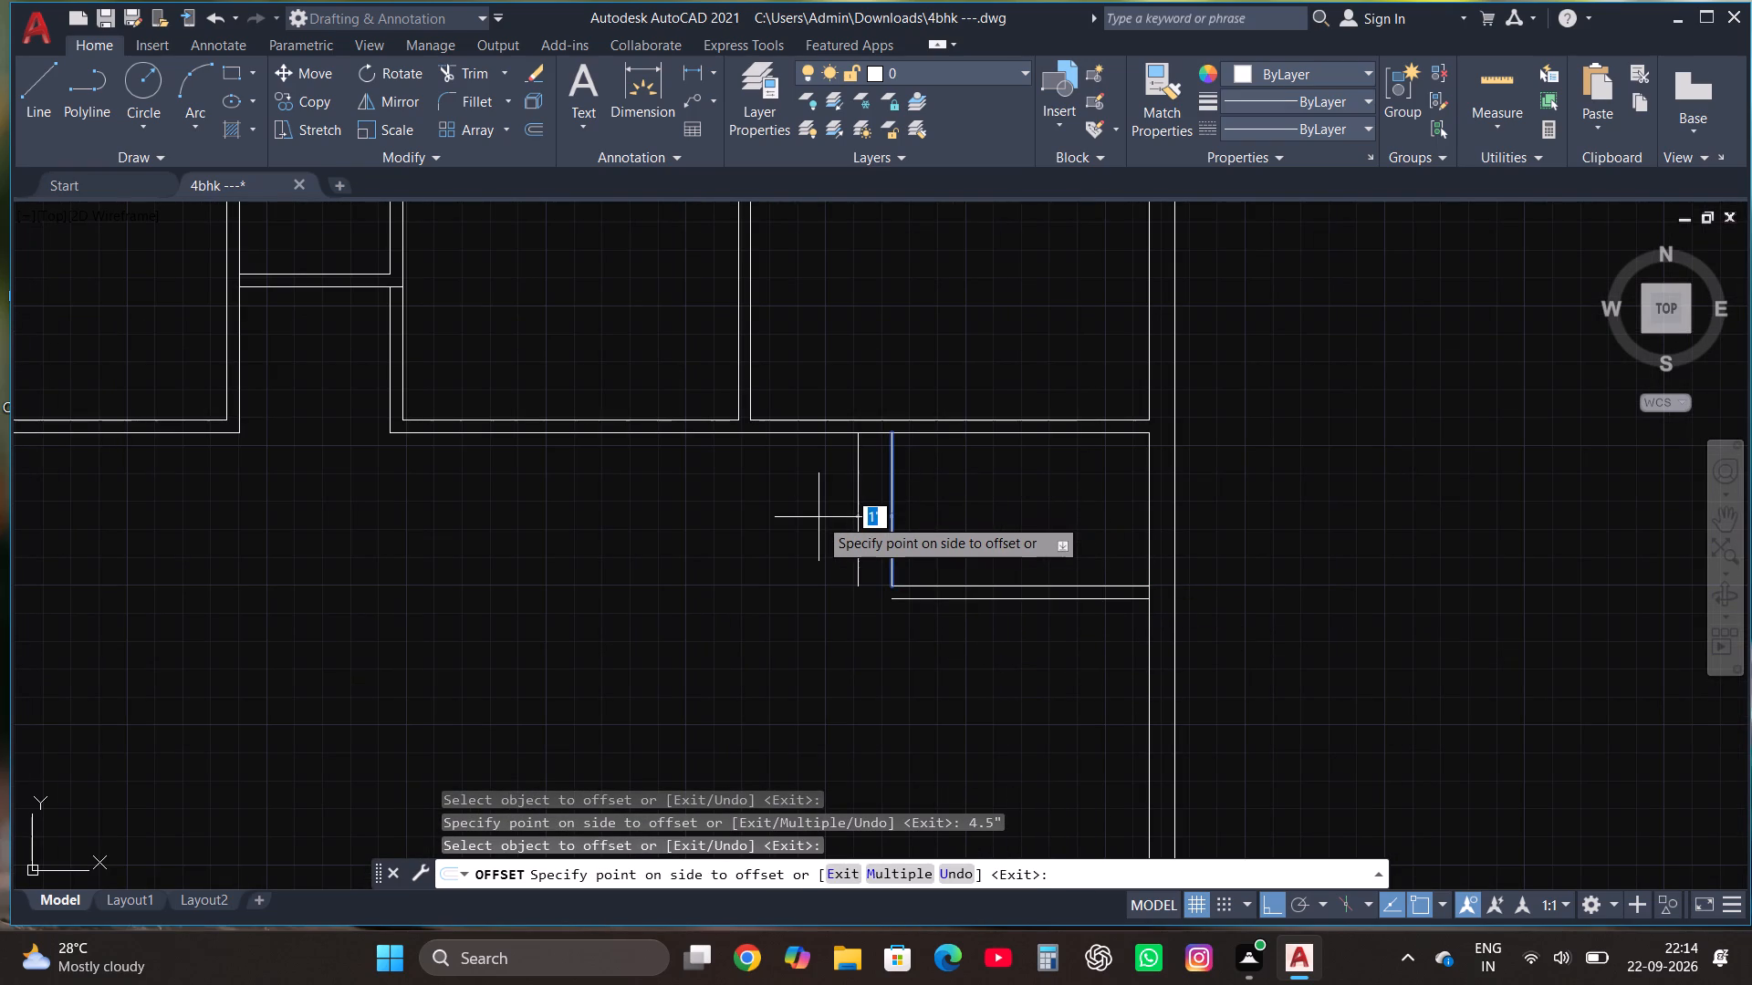
pyautogui.write('4.5"')
pyautogui.press('Return')
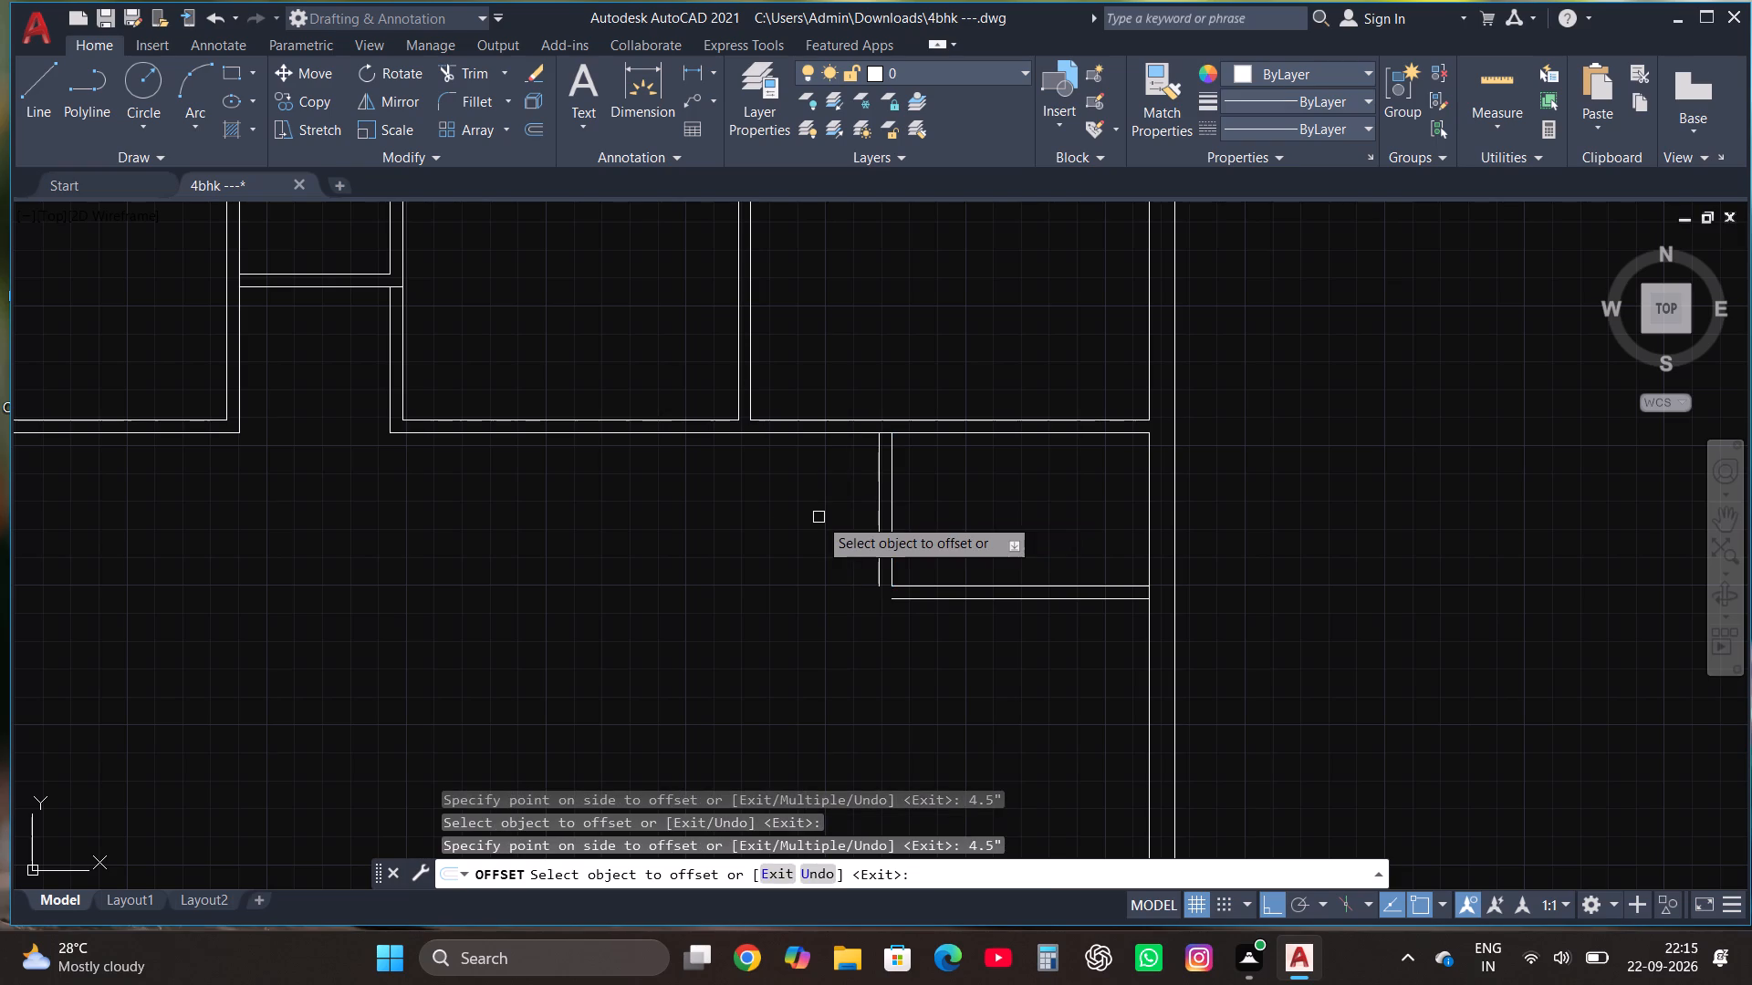
pyautogui.press('Escape')
# Fillet the two offset lines together to close the small room's outer bottom-left corner.
pyautogui.click(470, 90)
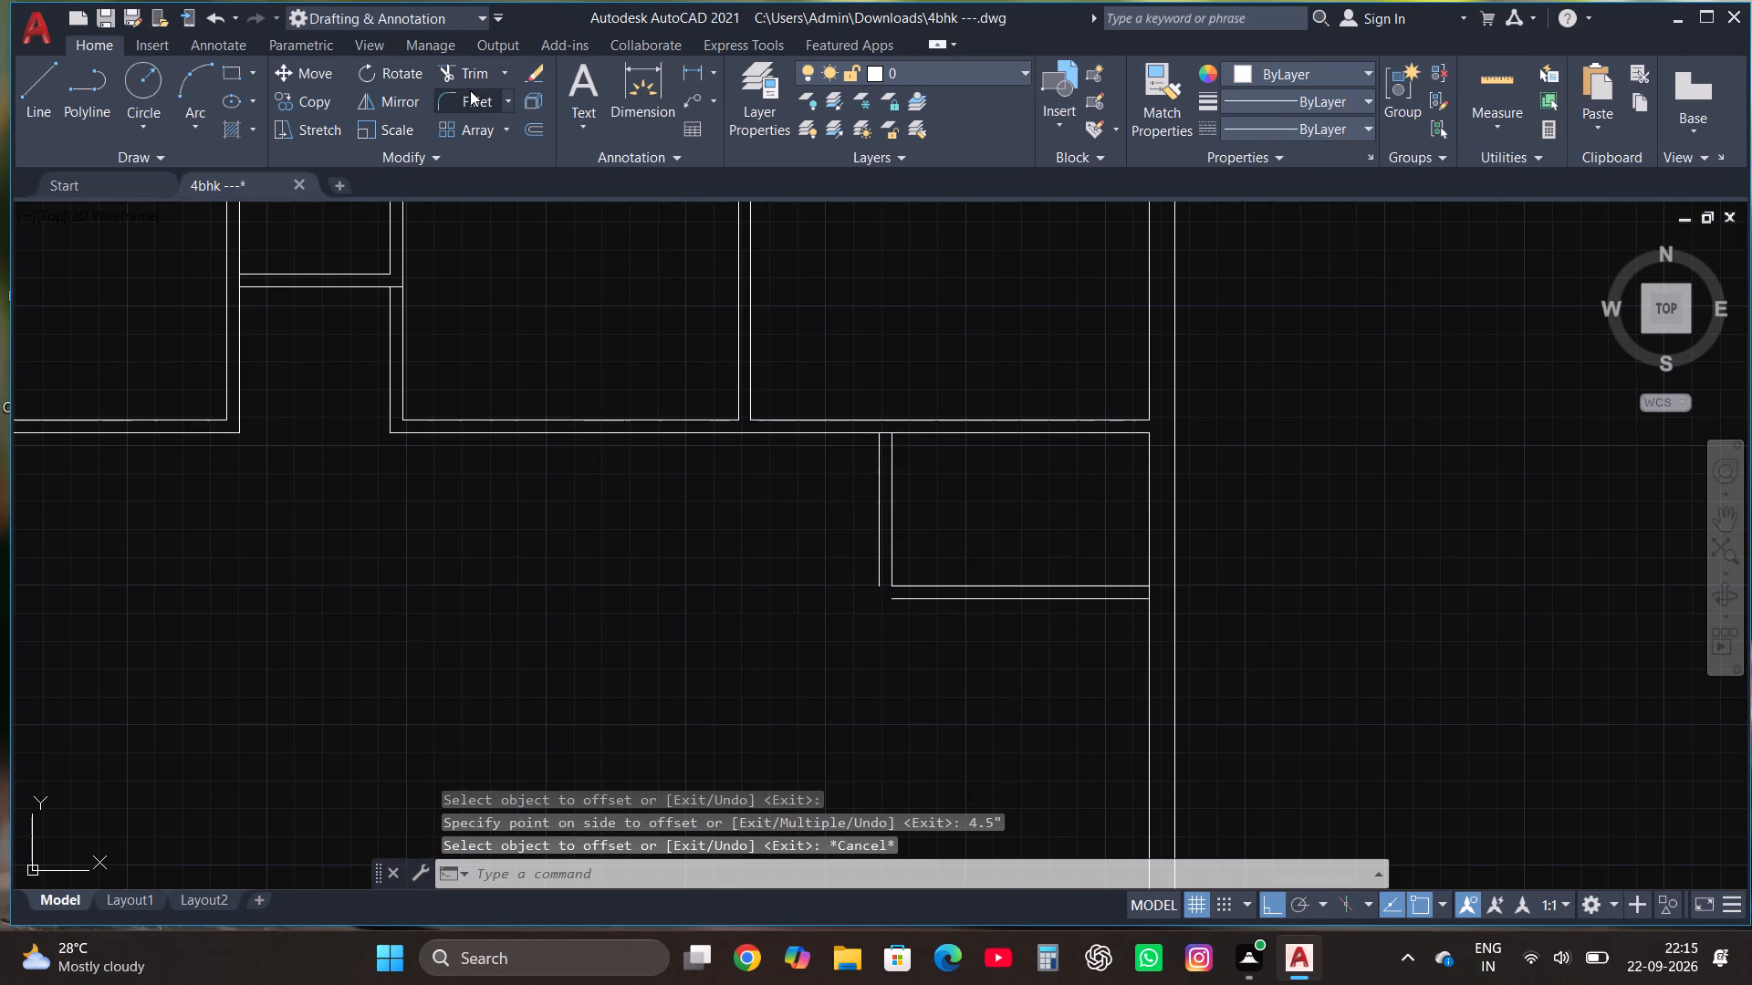
pyautogui.click(876, 521)
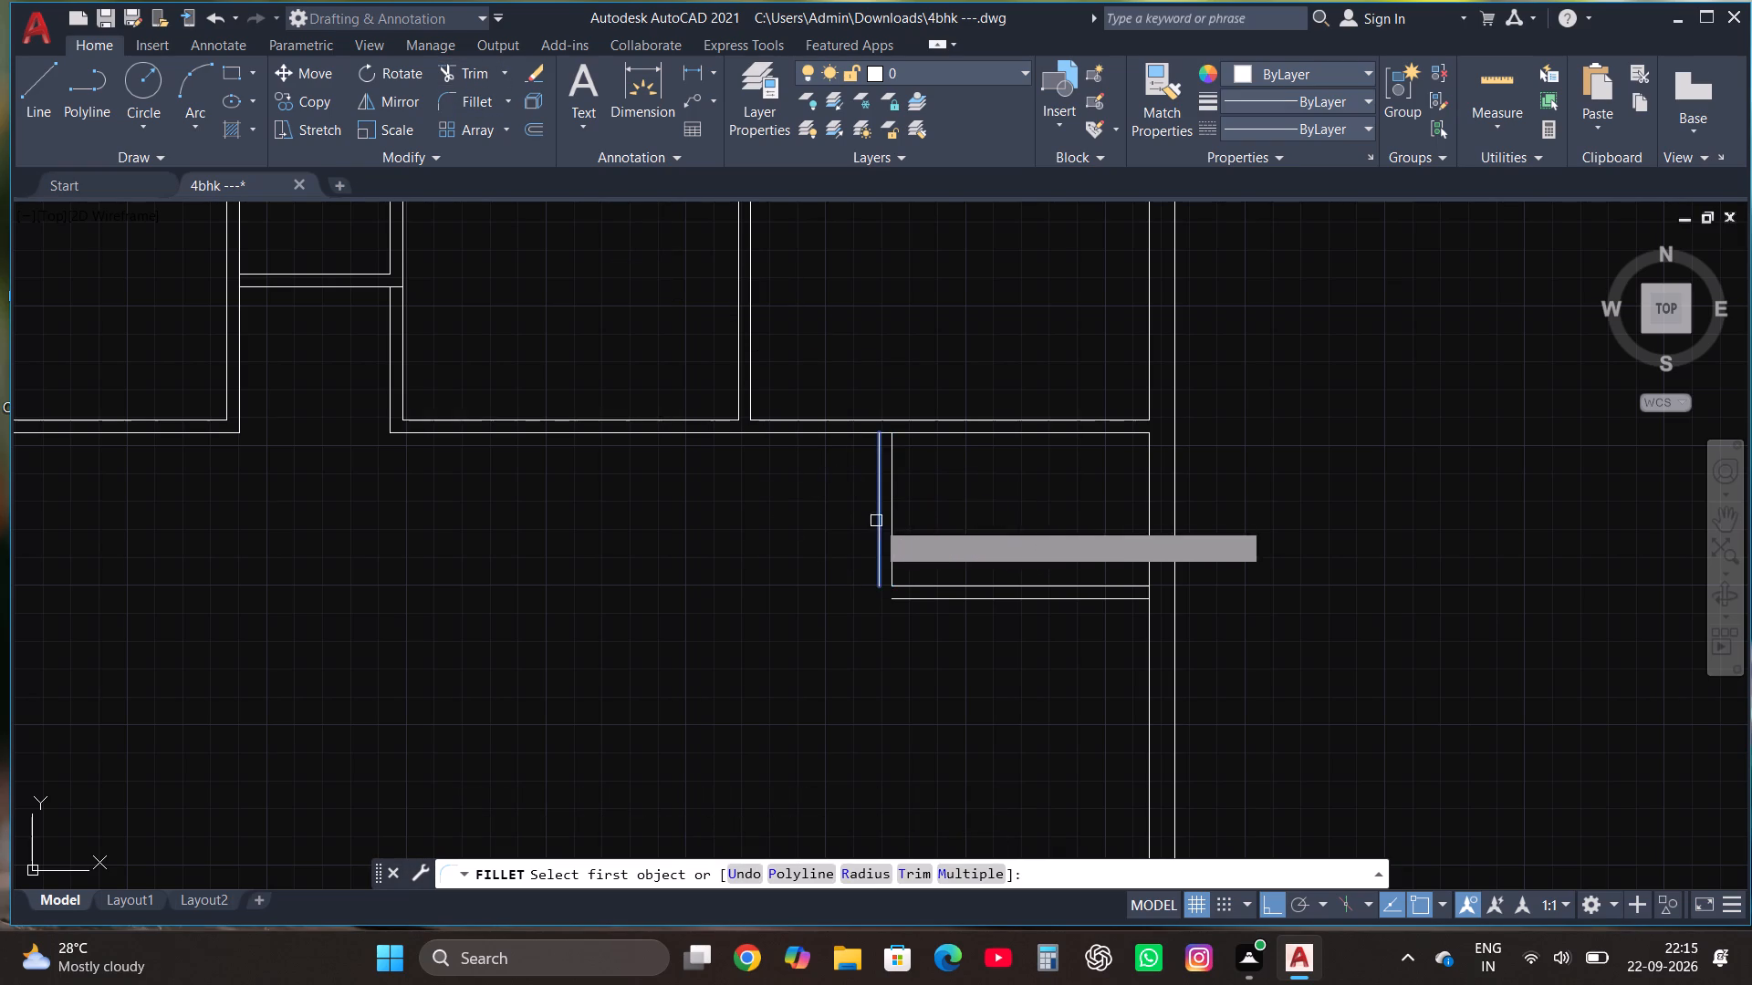
pyautogui.click(934, 604)
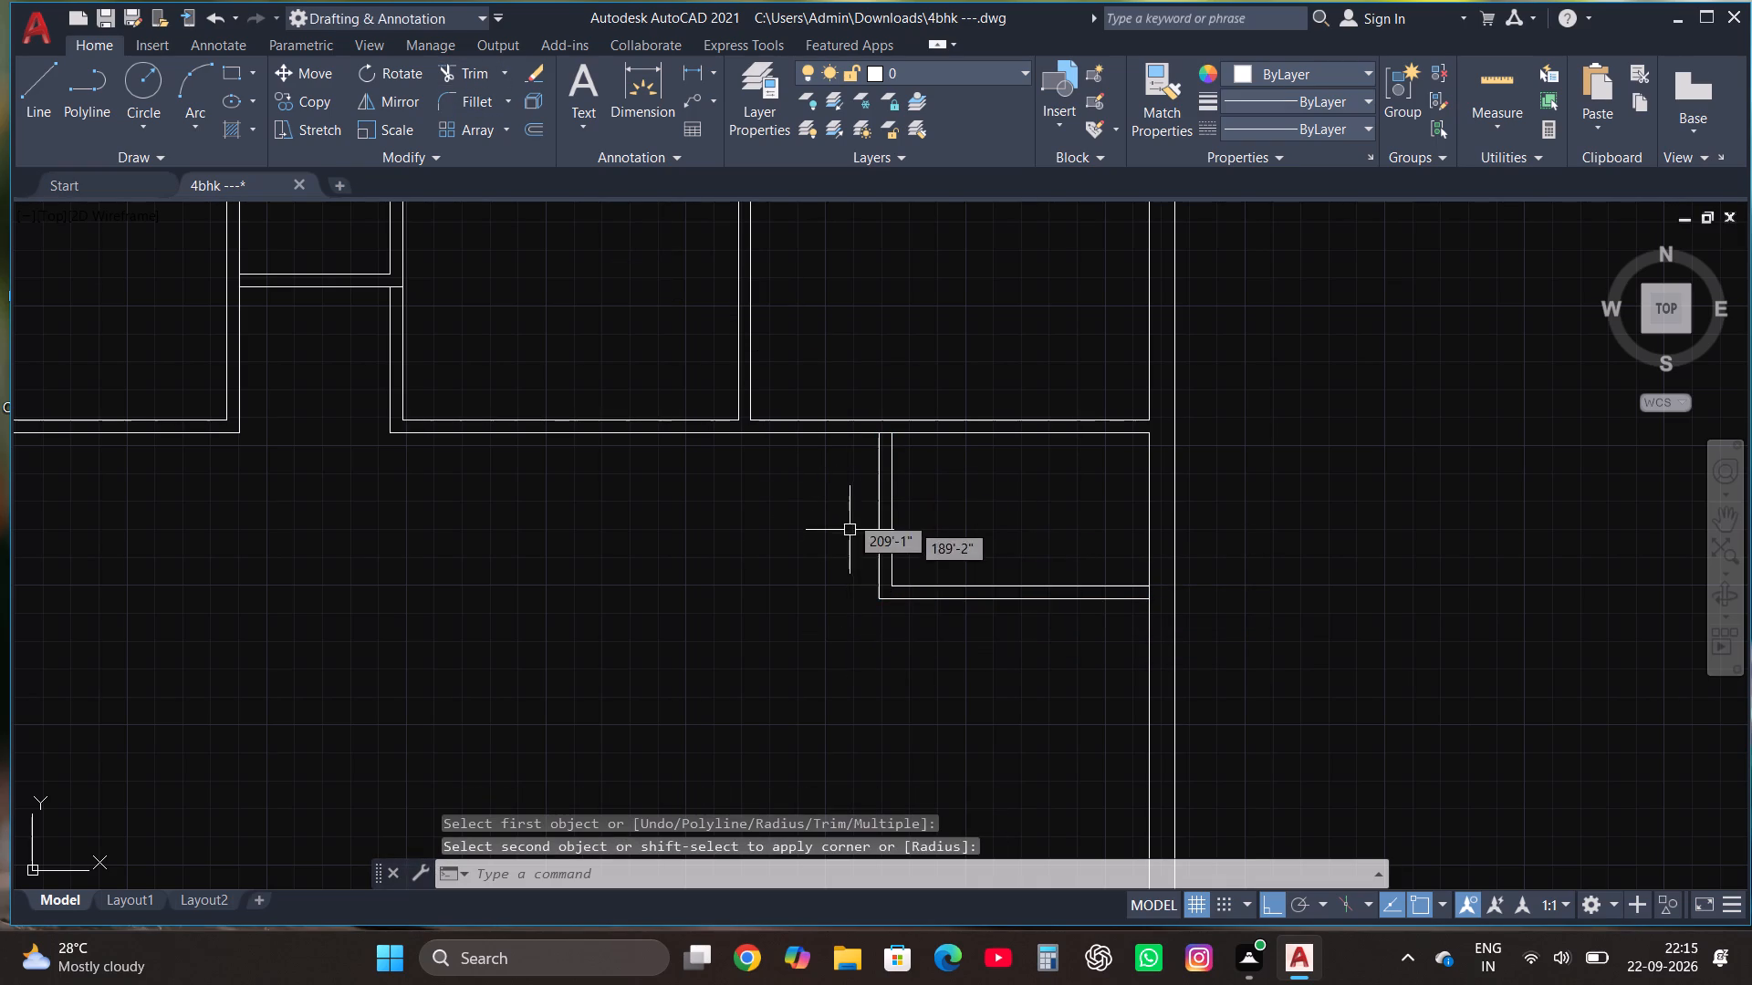
# Draw a line from the plan's bottom-right inner corner 12'6" left along the bottom wall and 13' up.
pyautogui.scroll(-1, 850, 515)
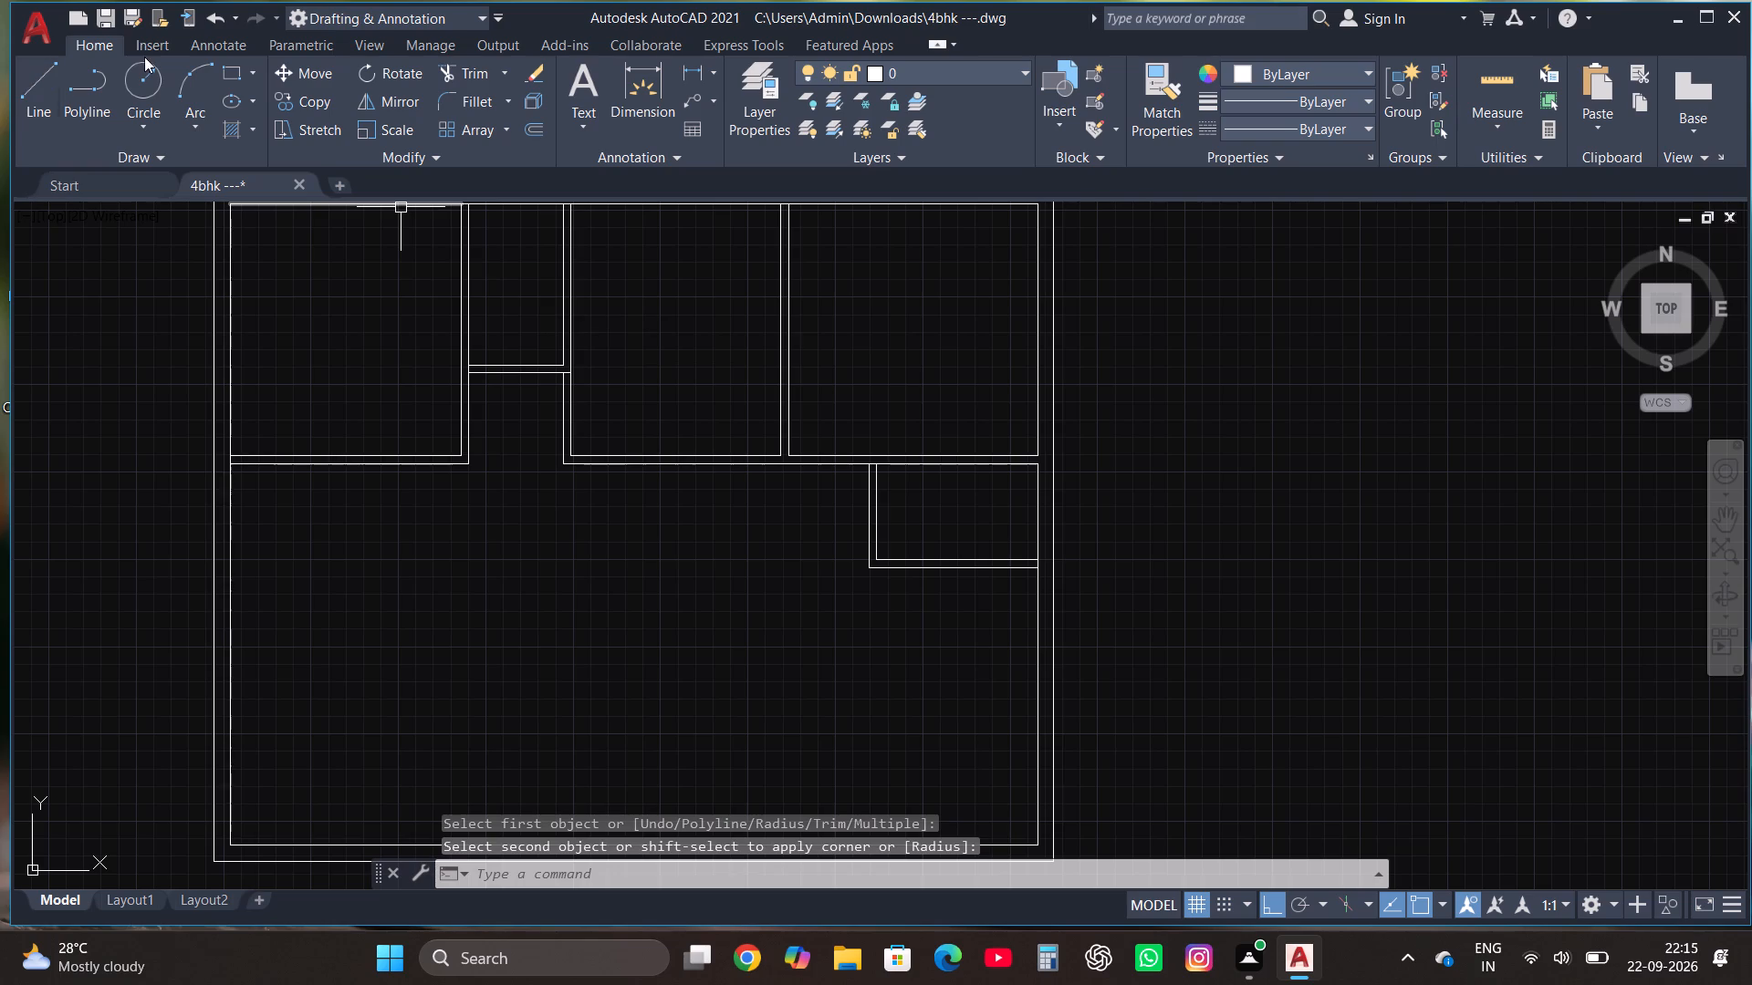
pyautogui.click(48, 77)
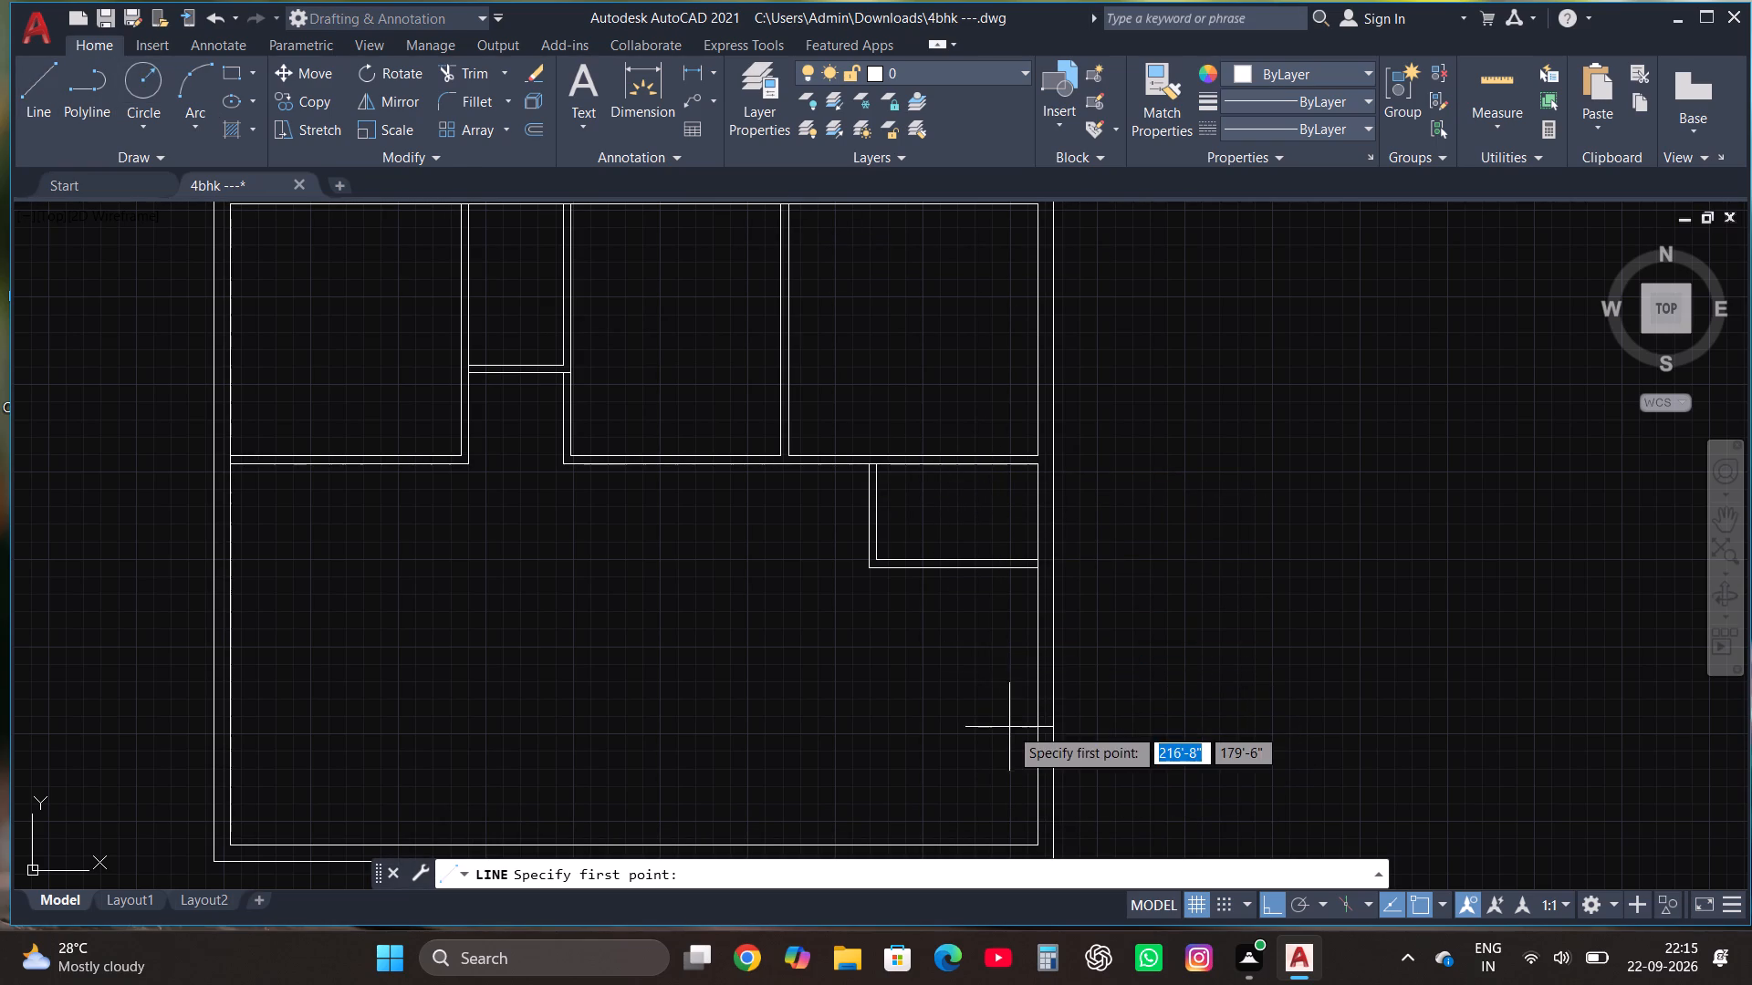
pyautogui.scroll(-2, 1001, 595)
pyautogui.scroll(4, 1010, 692)
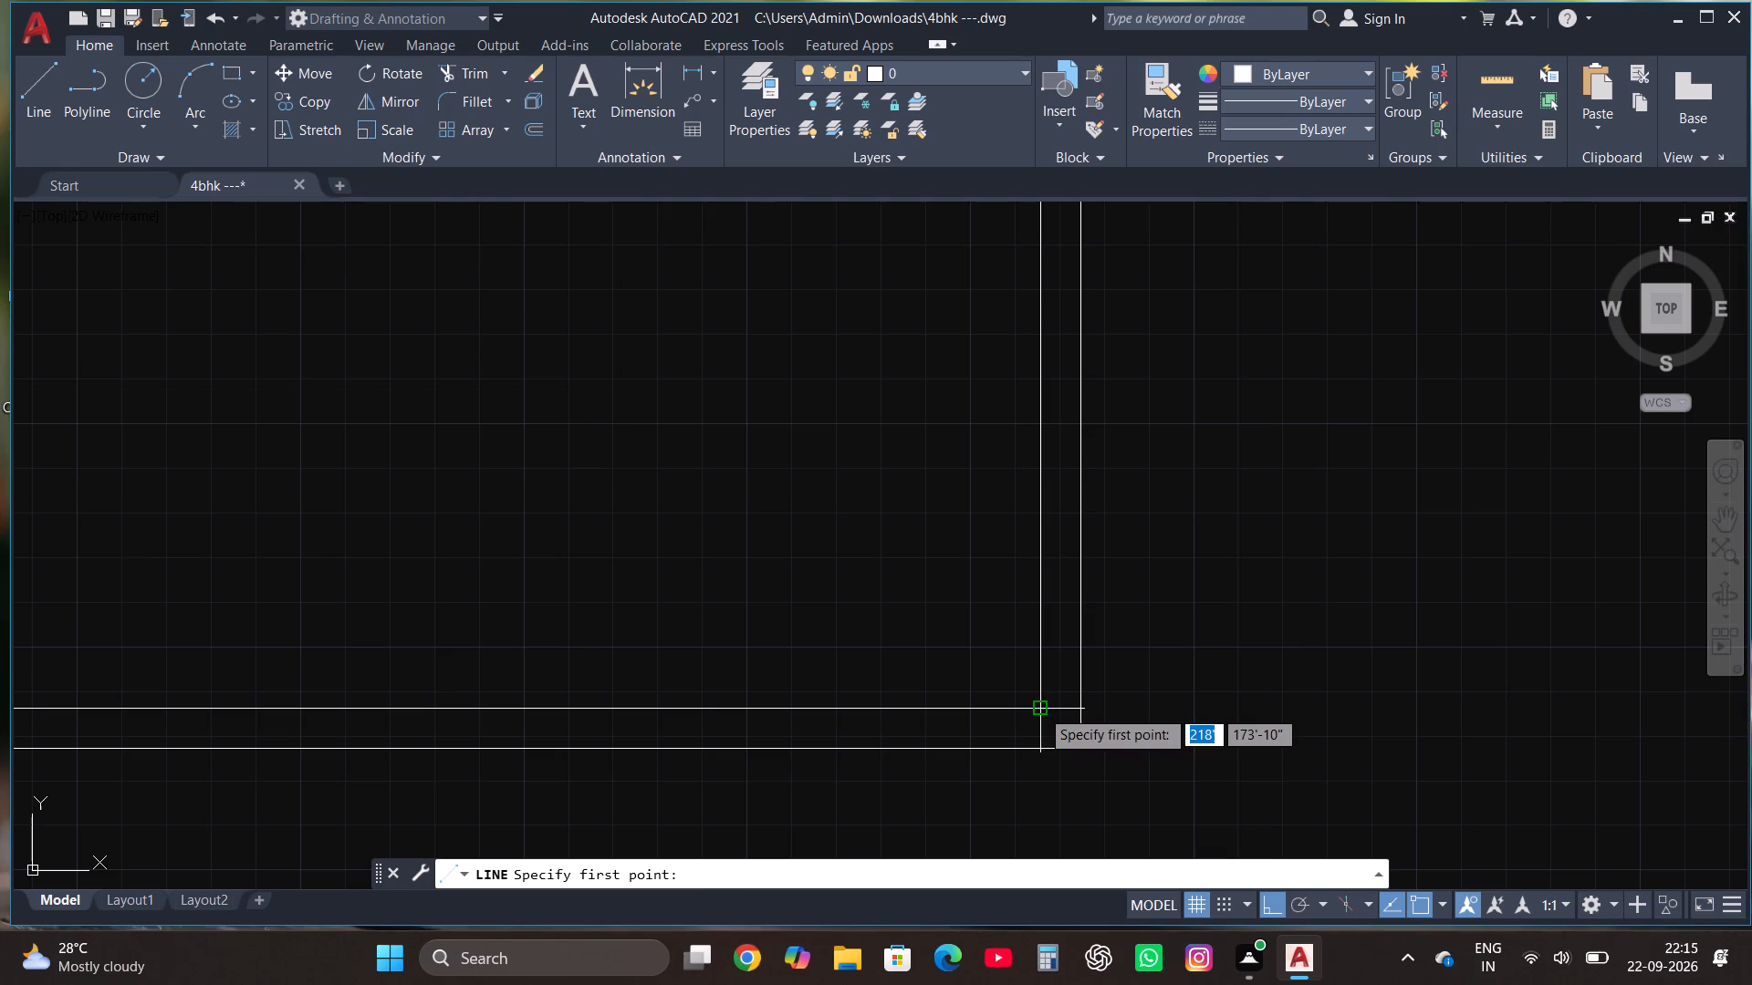
pyautogui.click(1040, 709)
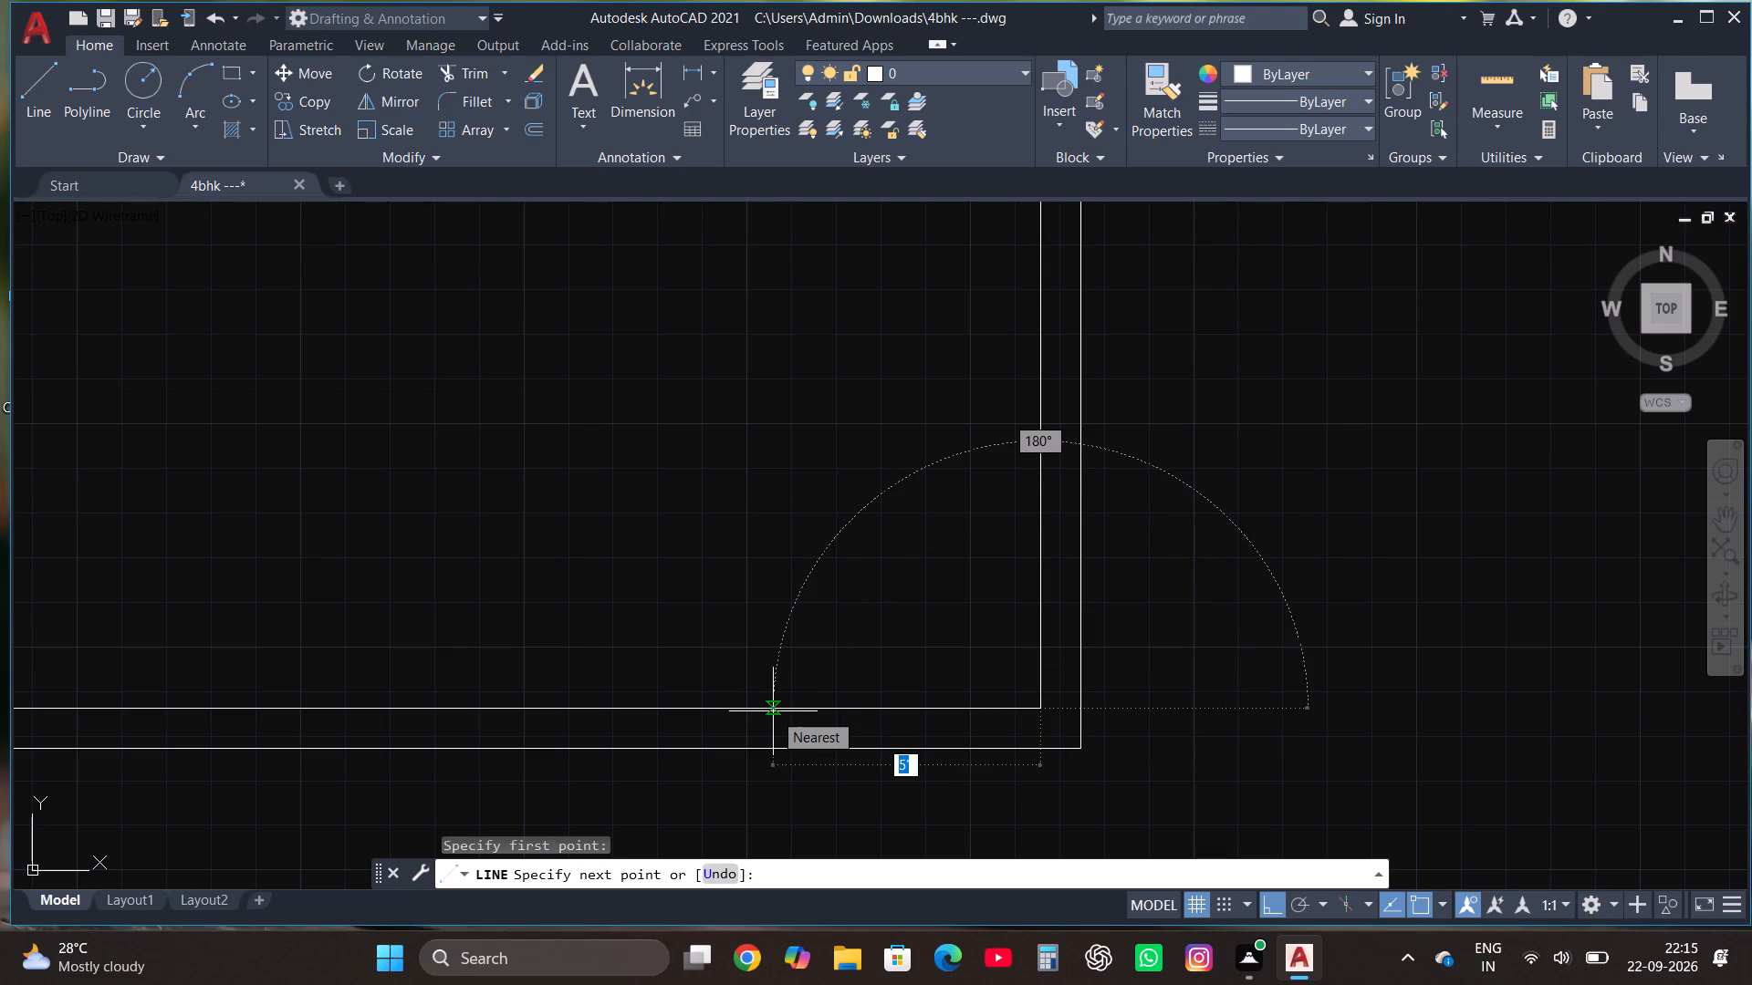
pyautogui.write("12'")
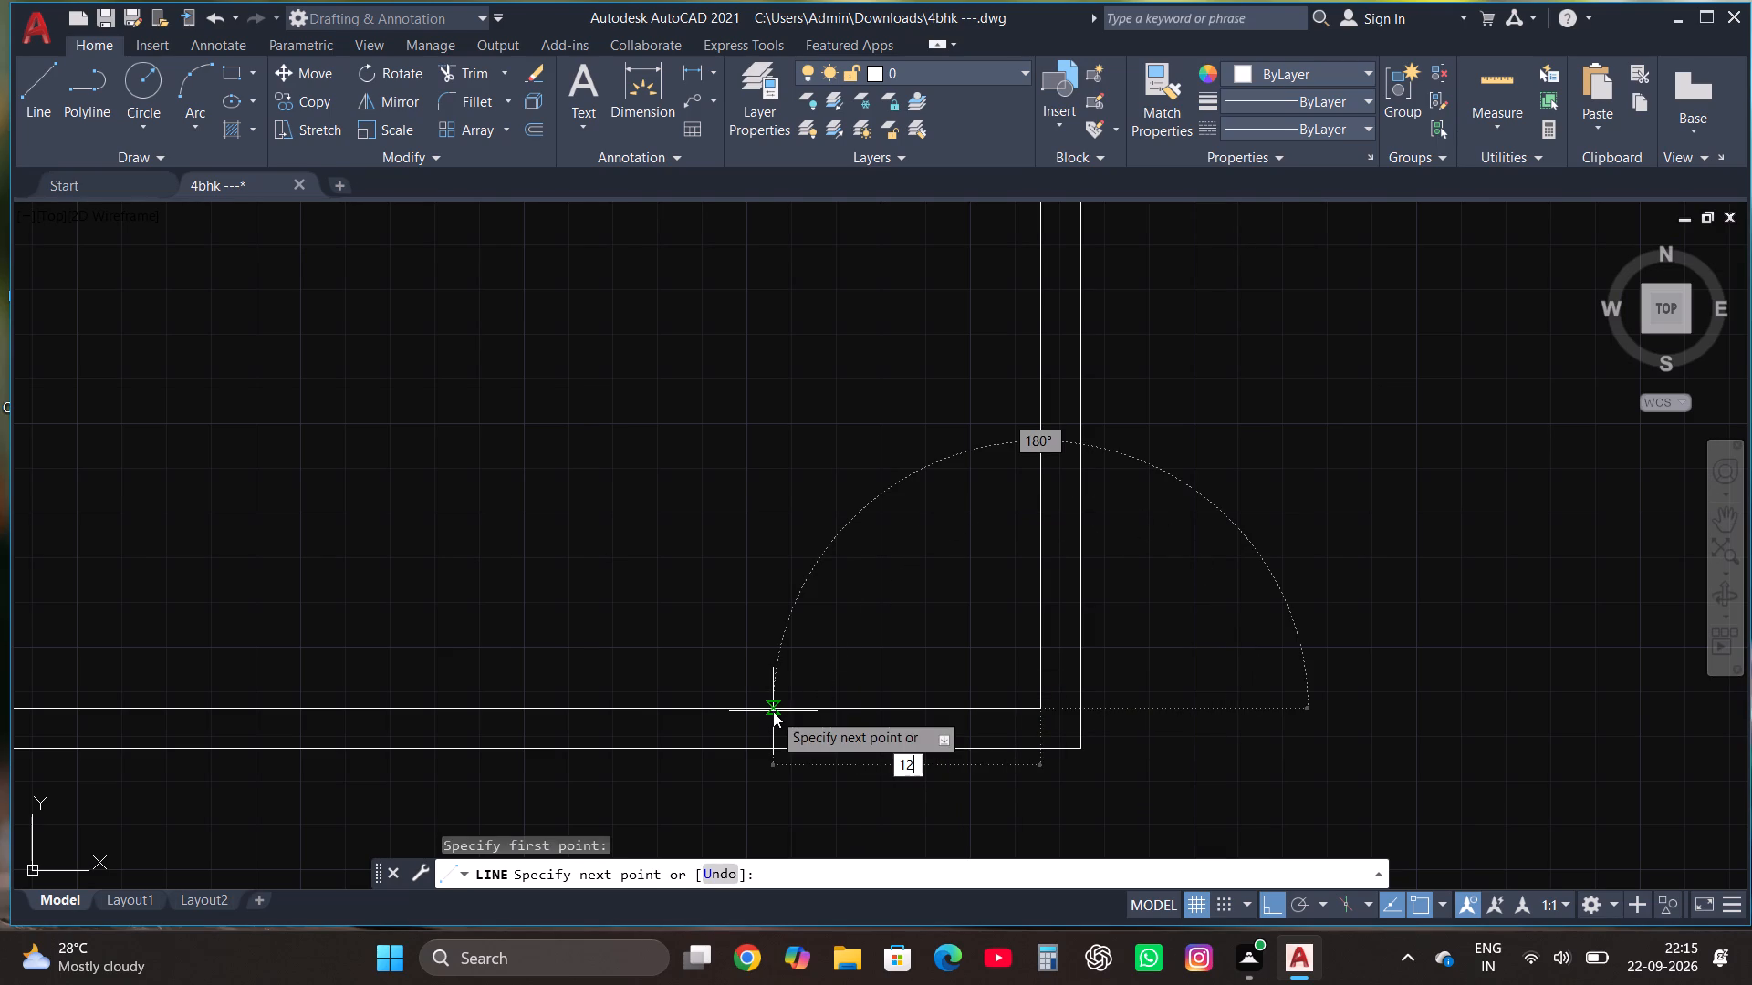
pyautogui.write('6"')
pyautogui.press('Return')
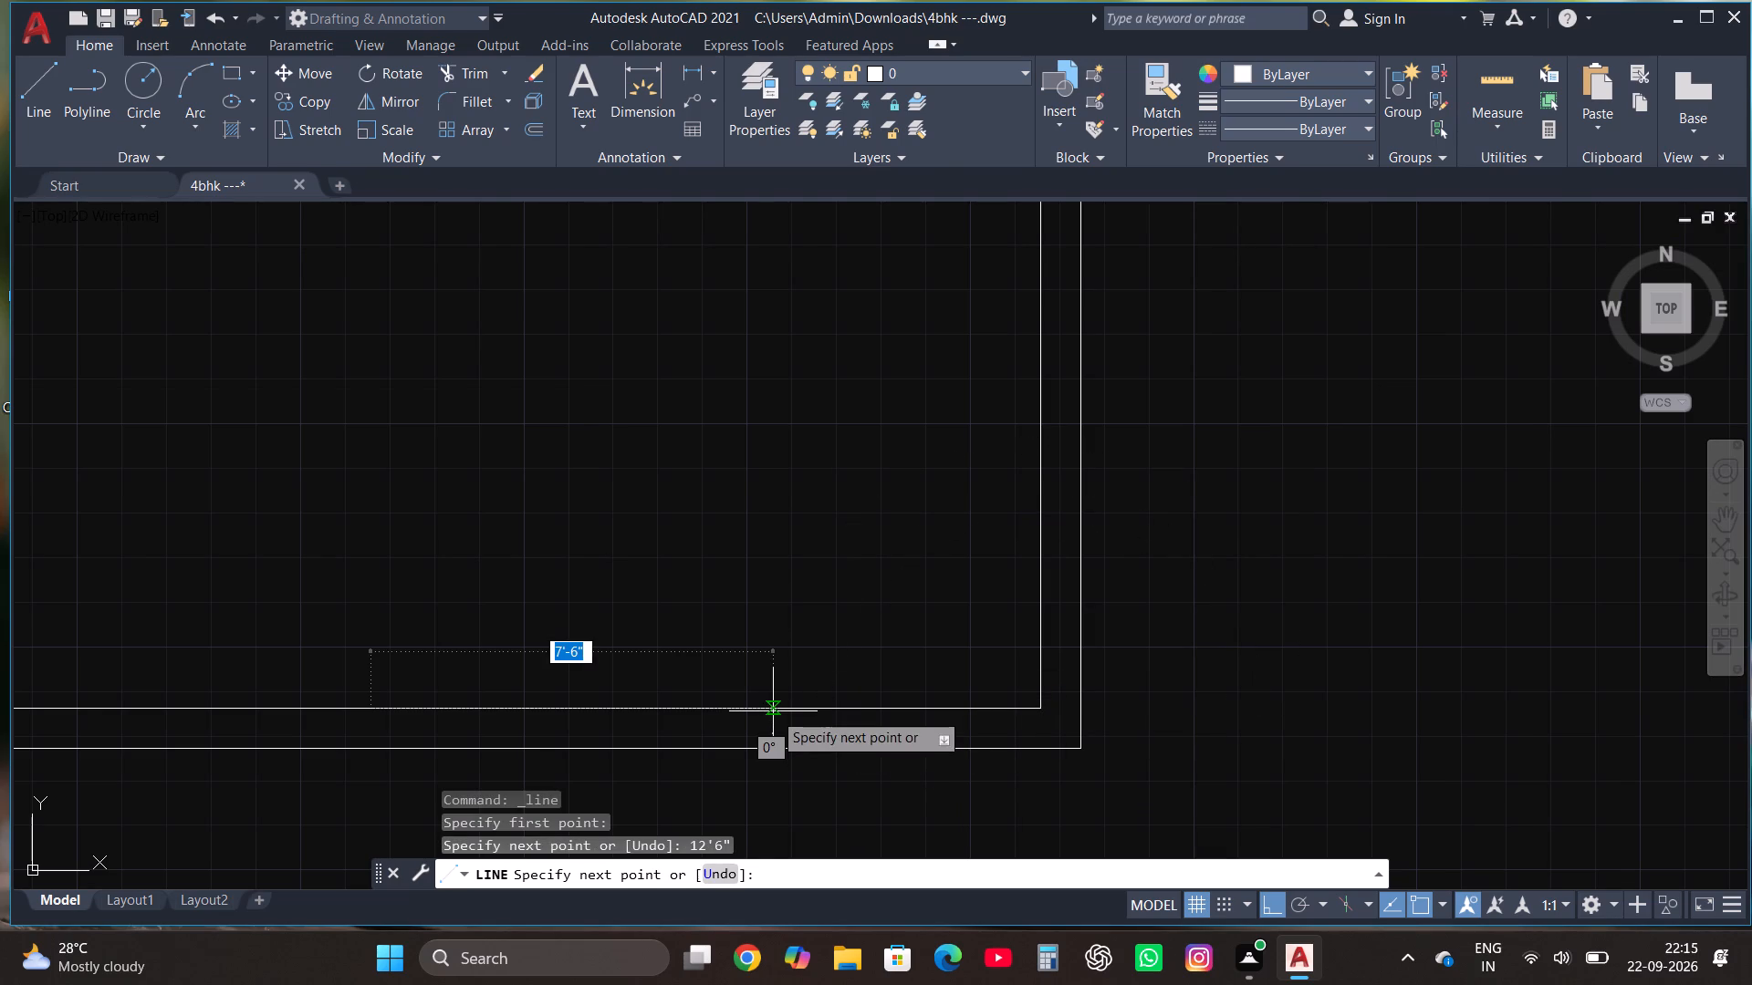
pyautogui.scroll(-2, 773, 711)
pyautogui.scroll(1, 658, 544)
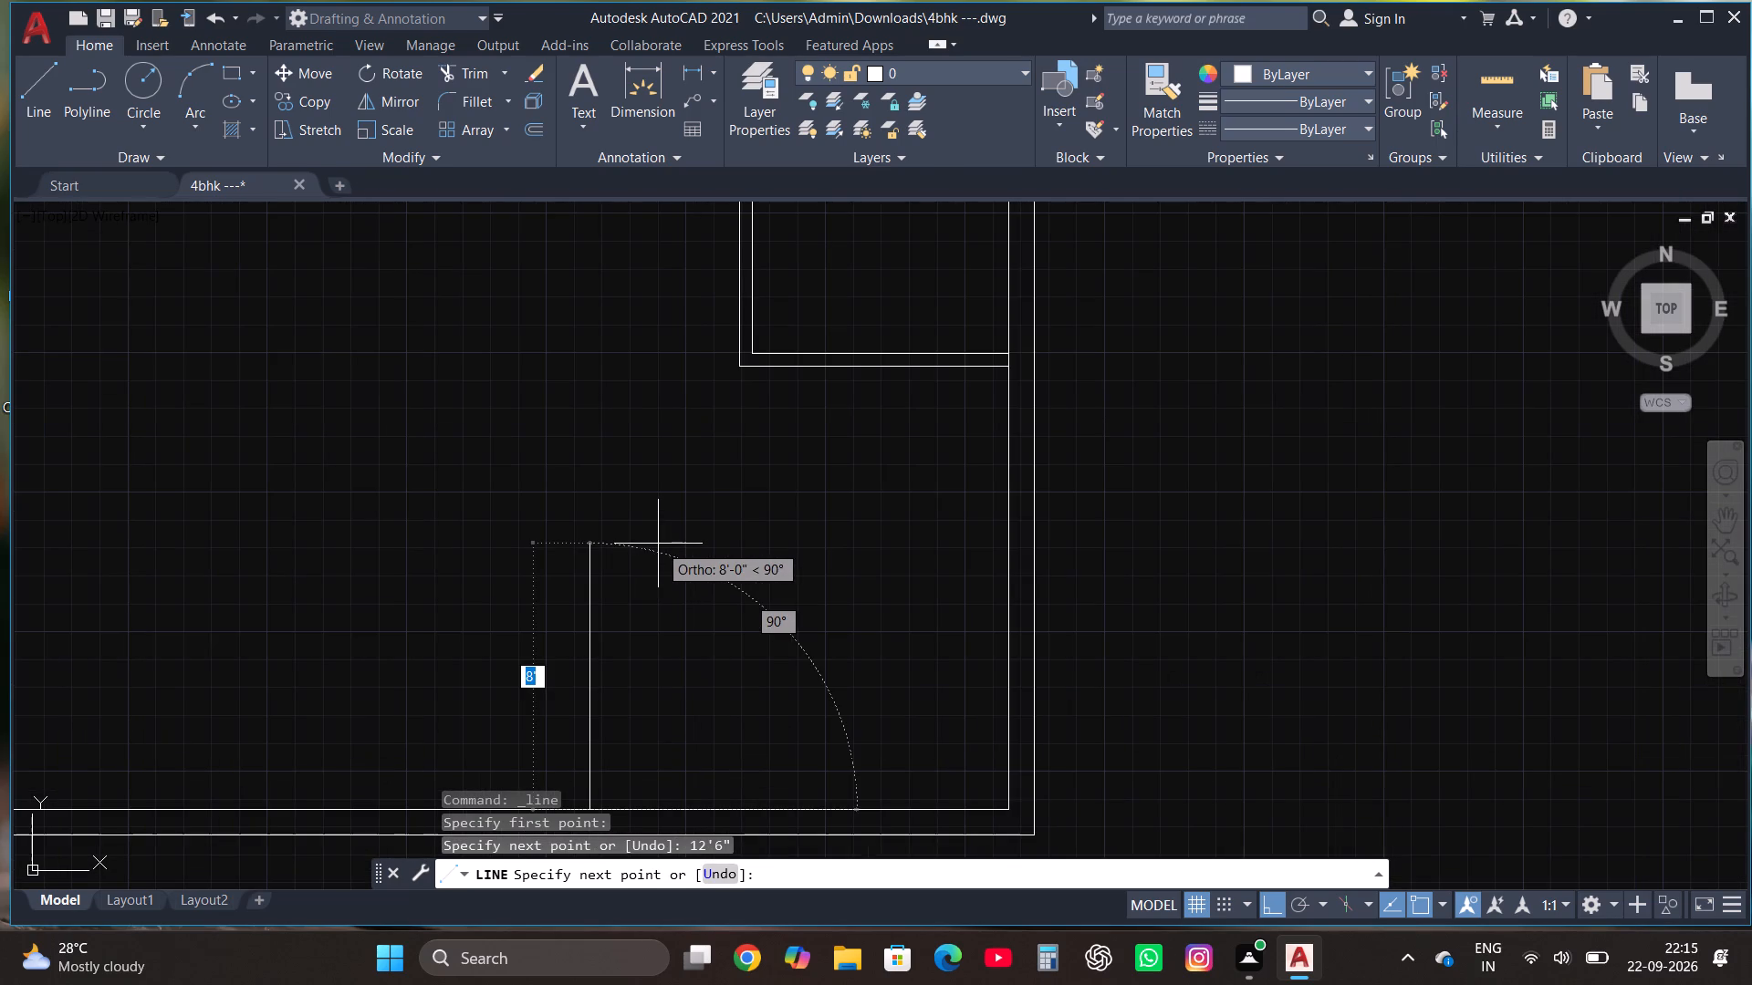
pyautogui.write("13'")
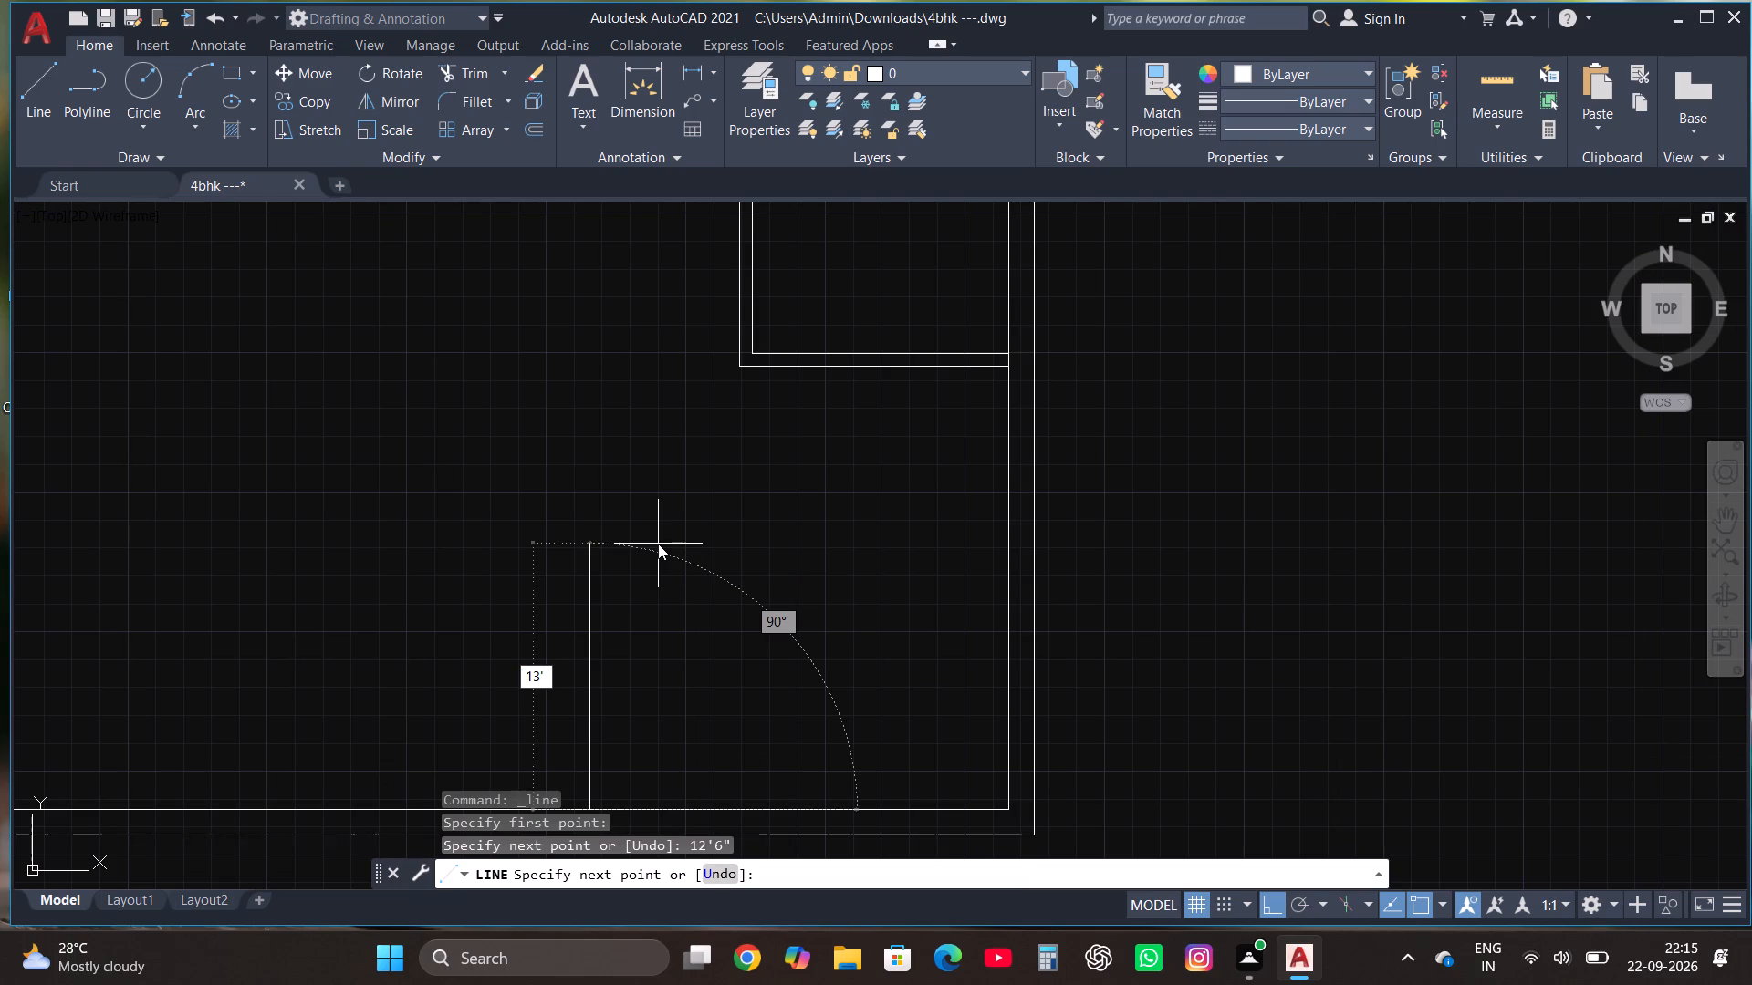
pyautogui.press('Return')
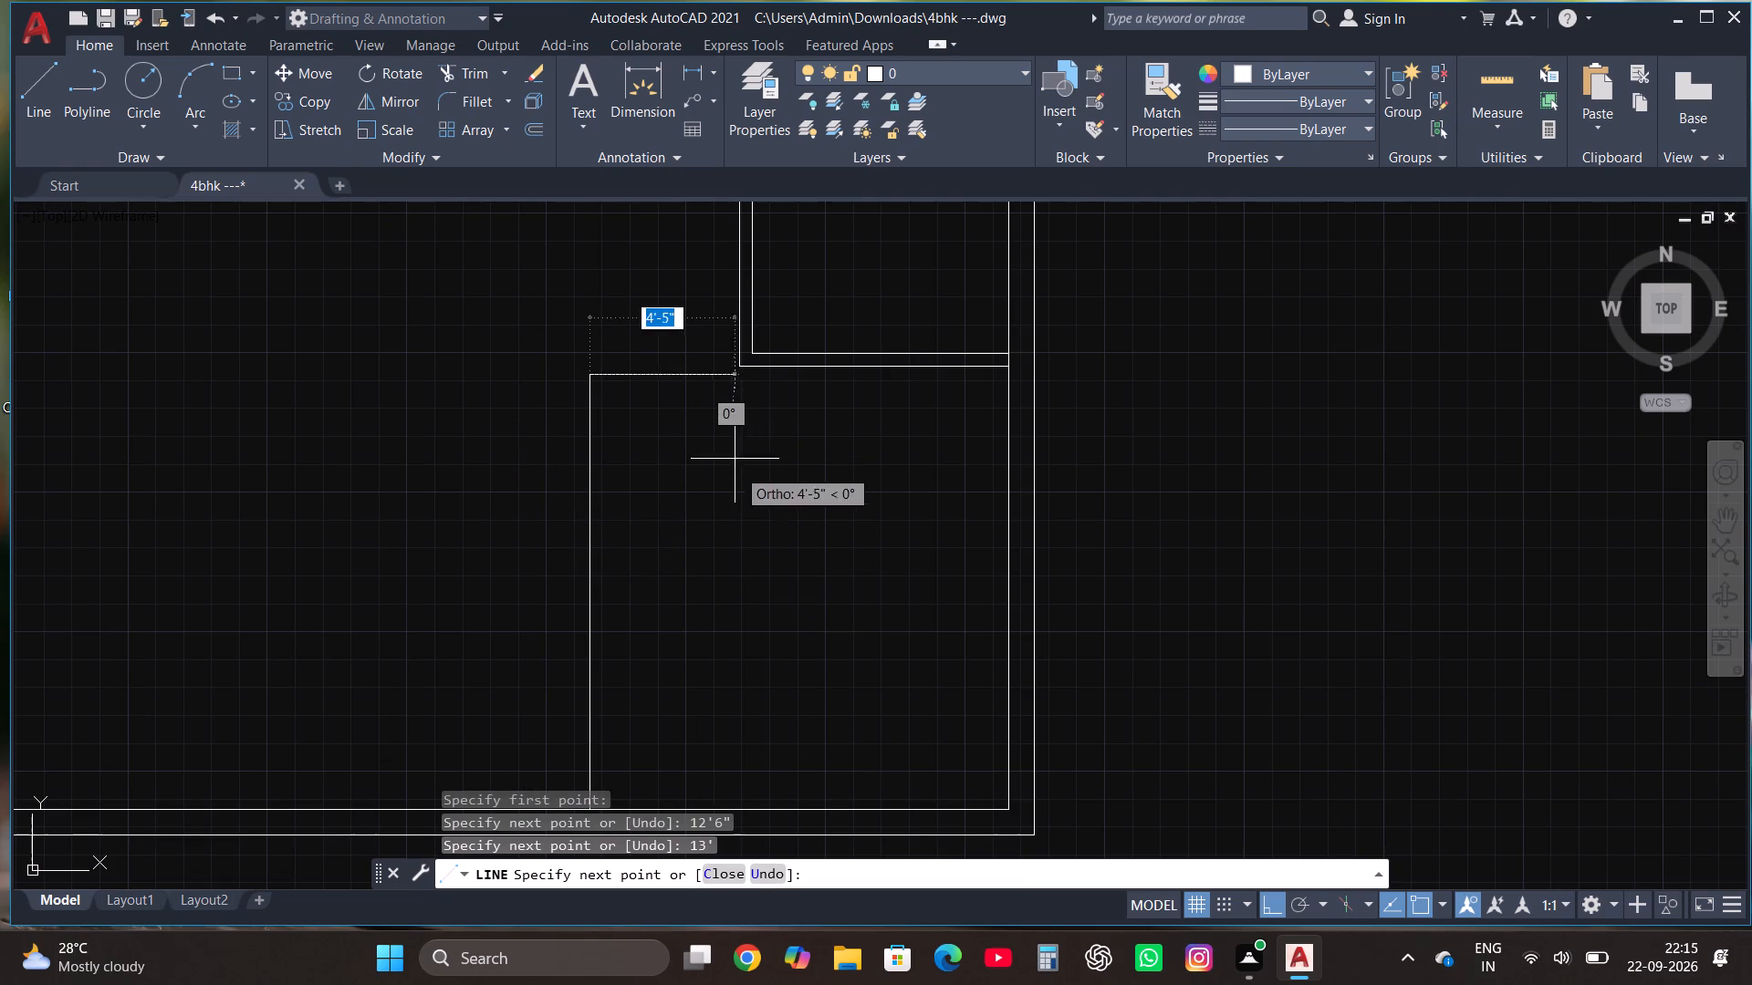
# Continue the line up to the level of the small room's outer bottom line and across to join its partition's bottom-left corner.
pyautogui.scroll(1, 600, 347)
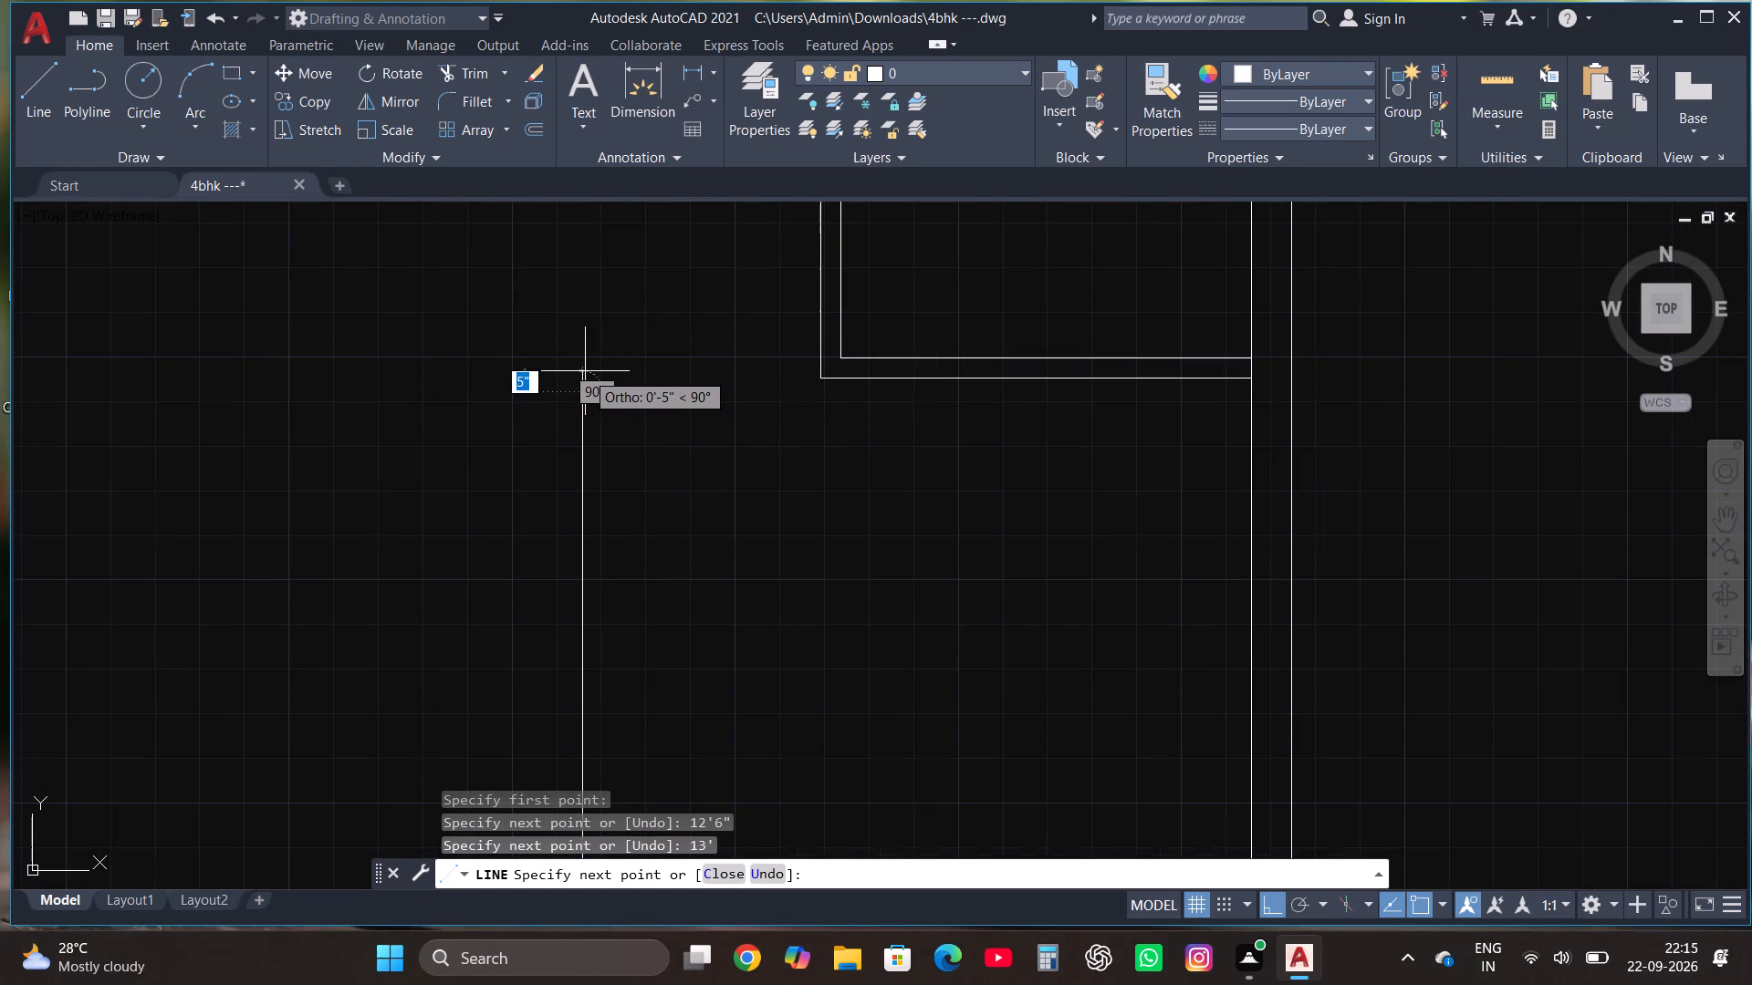
pyautogui.scroll(3, 585, 371)
pyautogui.scroll(-2, 581, 397)
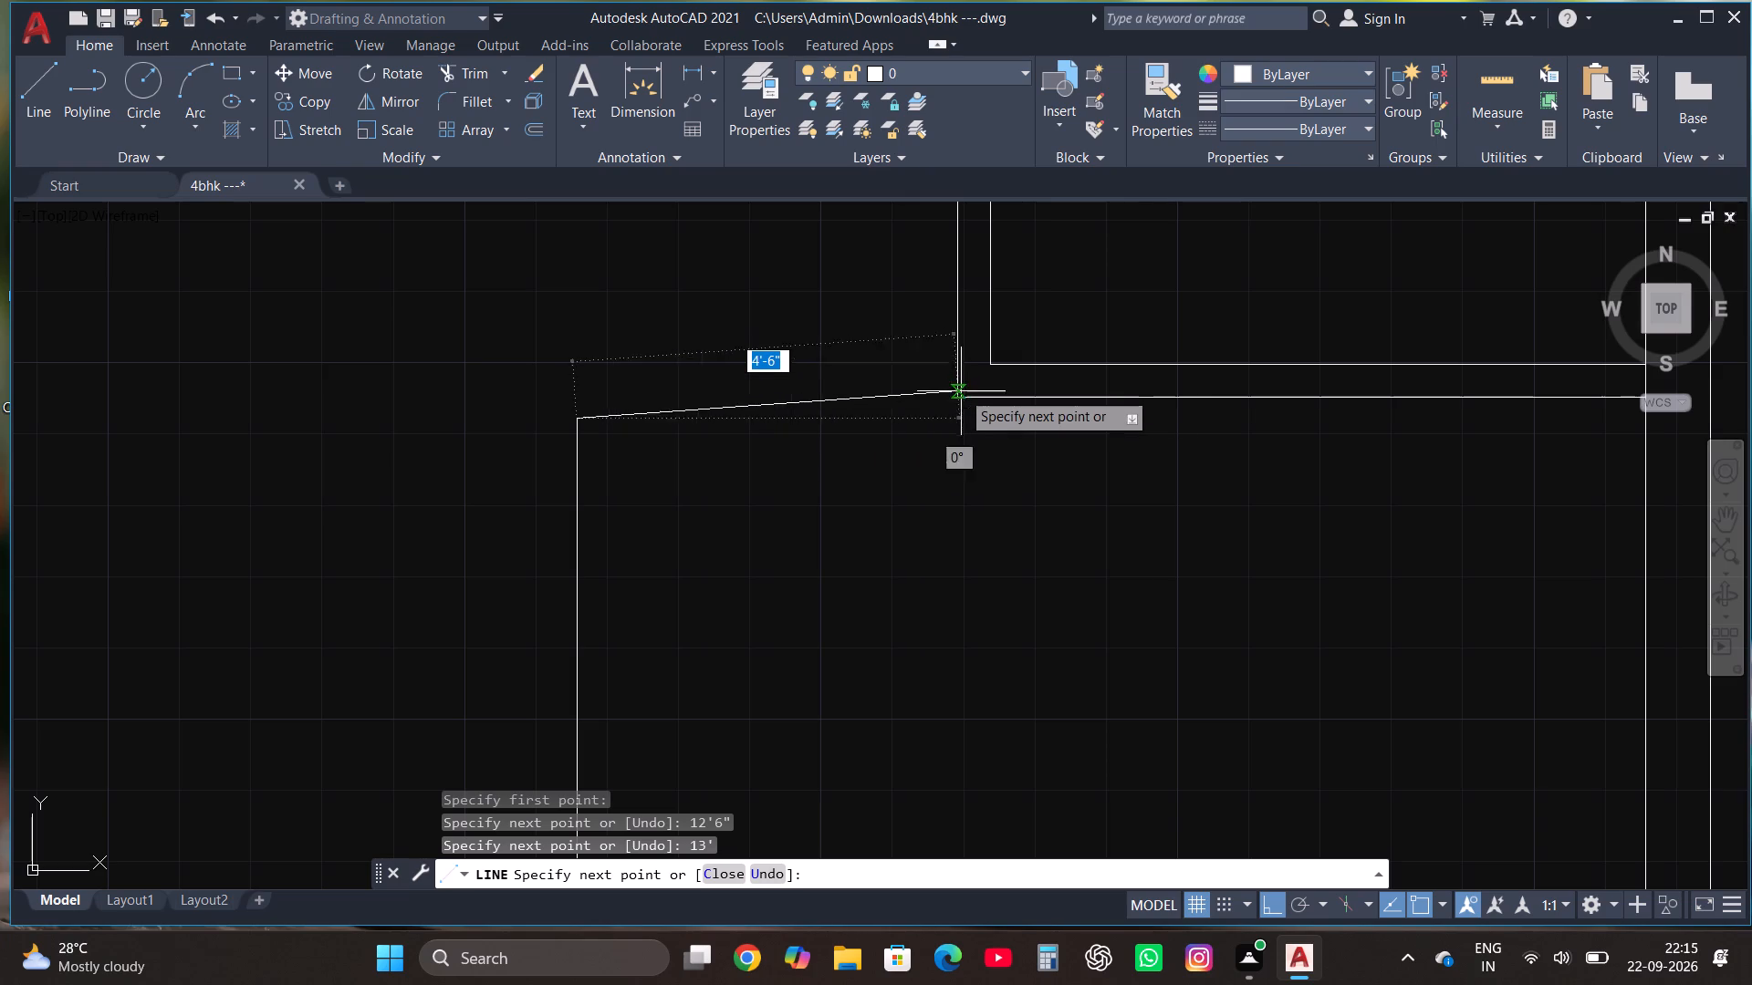
pyautogui.click(581, 394)
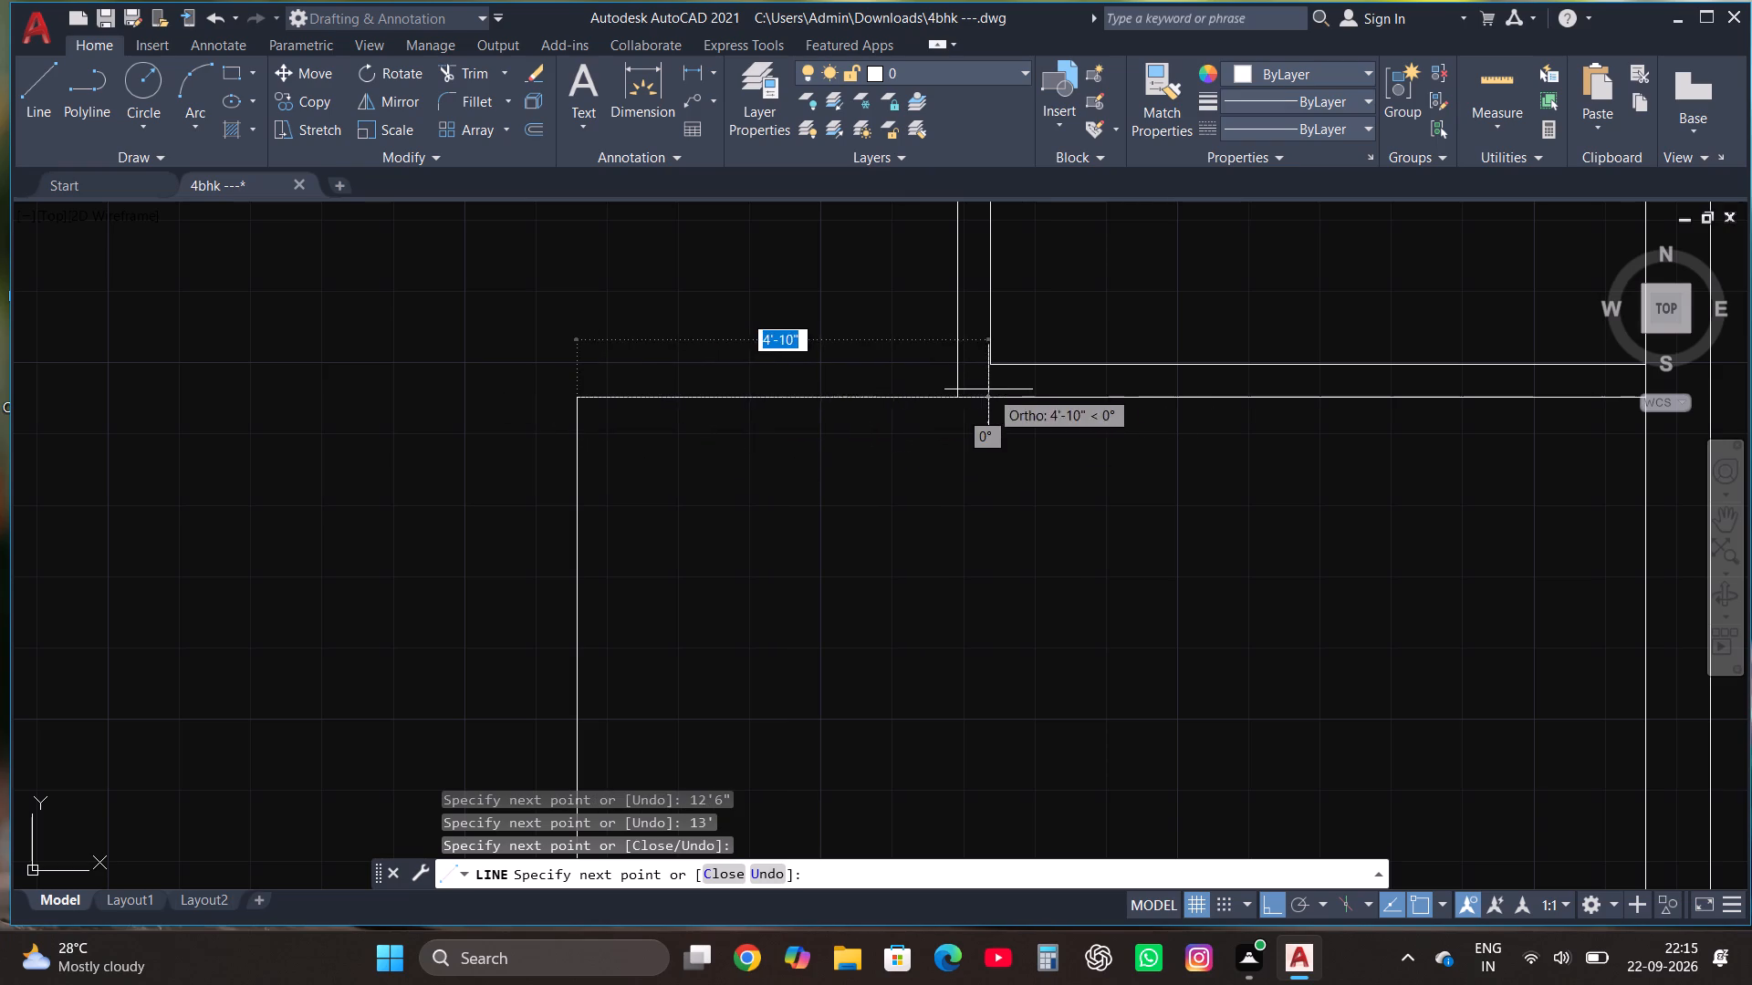
pyautogui.click(973, 399)
pyautogui.press('Escape')
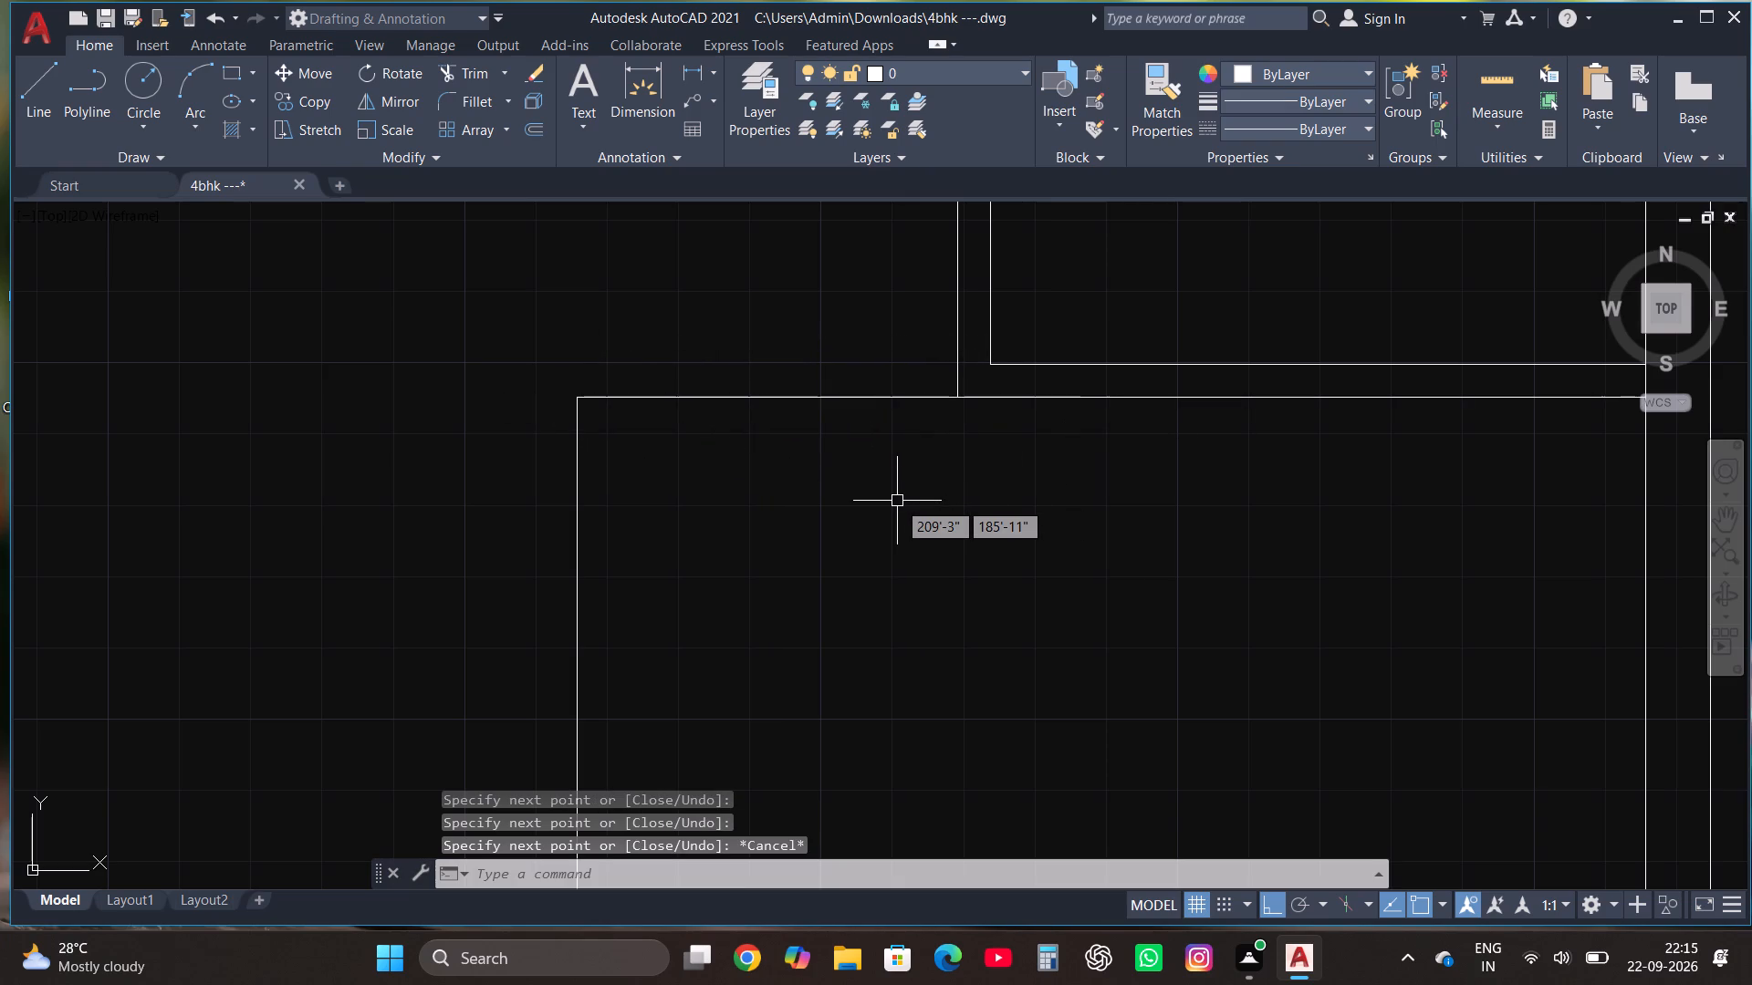
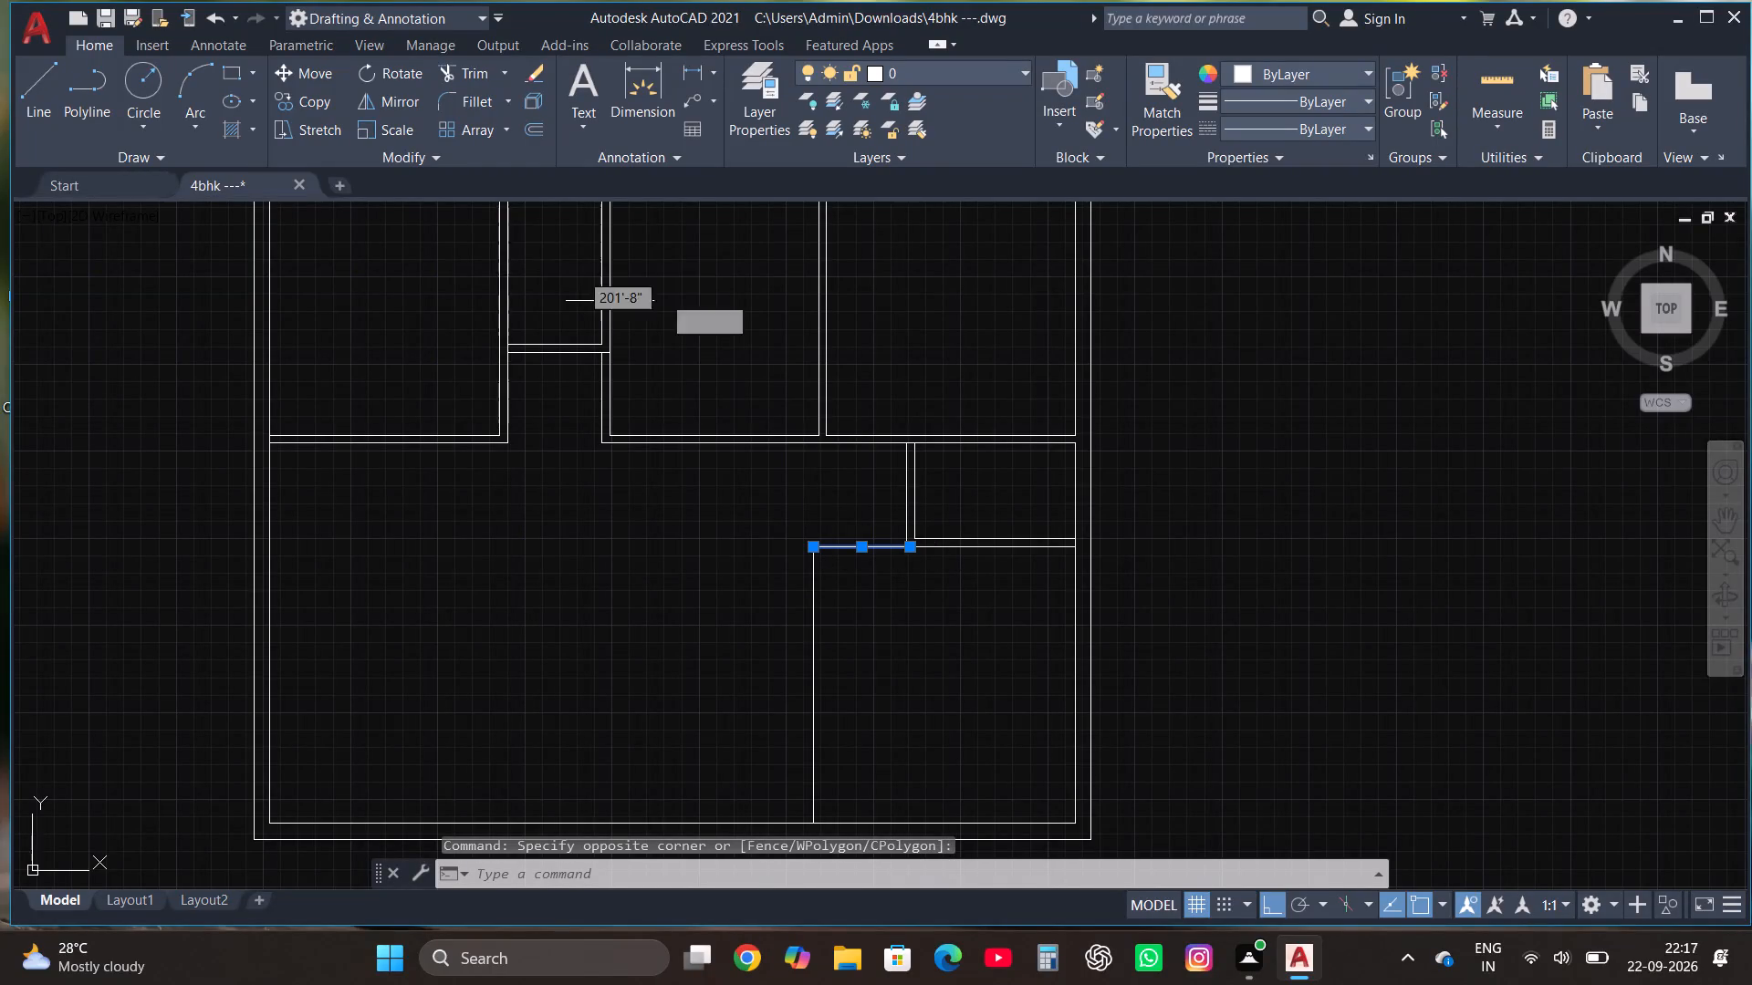
# Offset the bottom-right room's short top line upward and its left line outward by 4.5" to form the partitions.
pyautogui.click(527, 128)
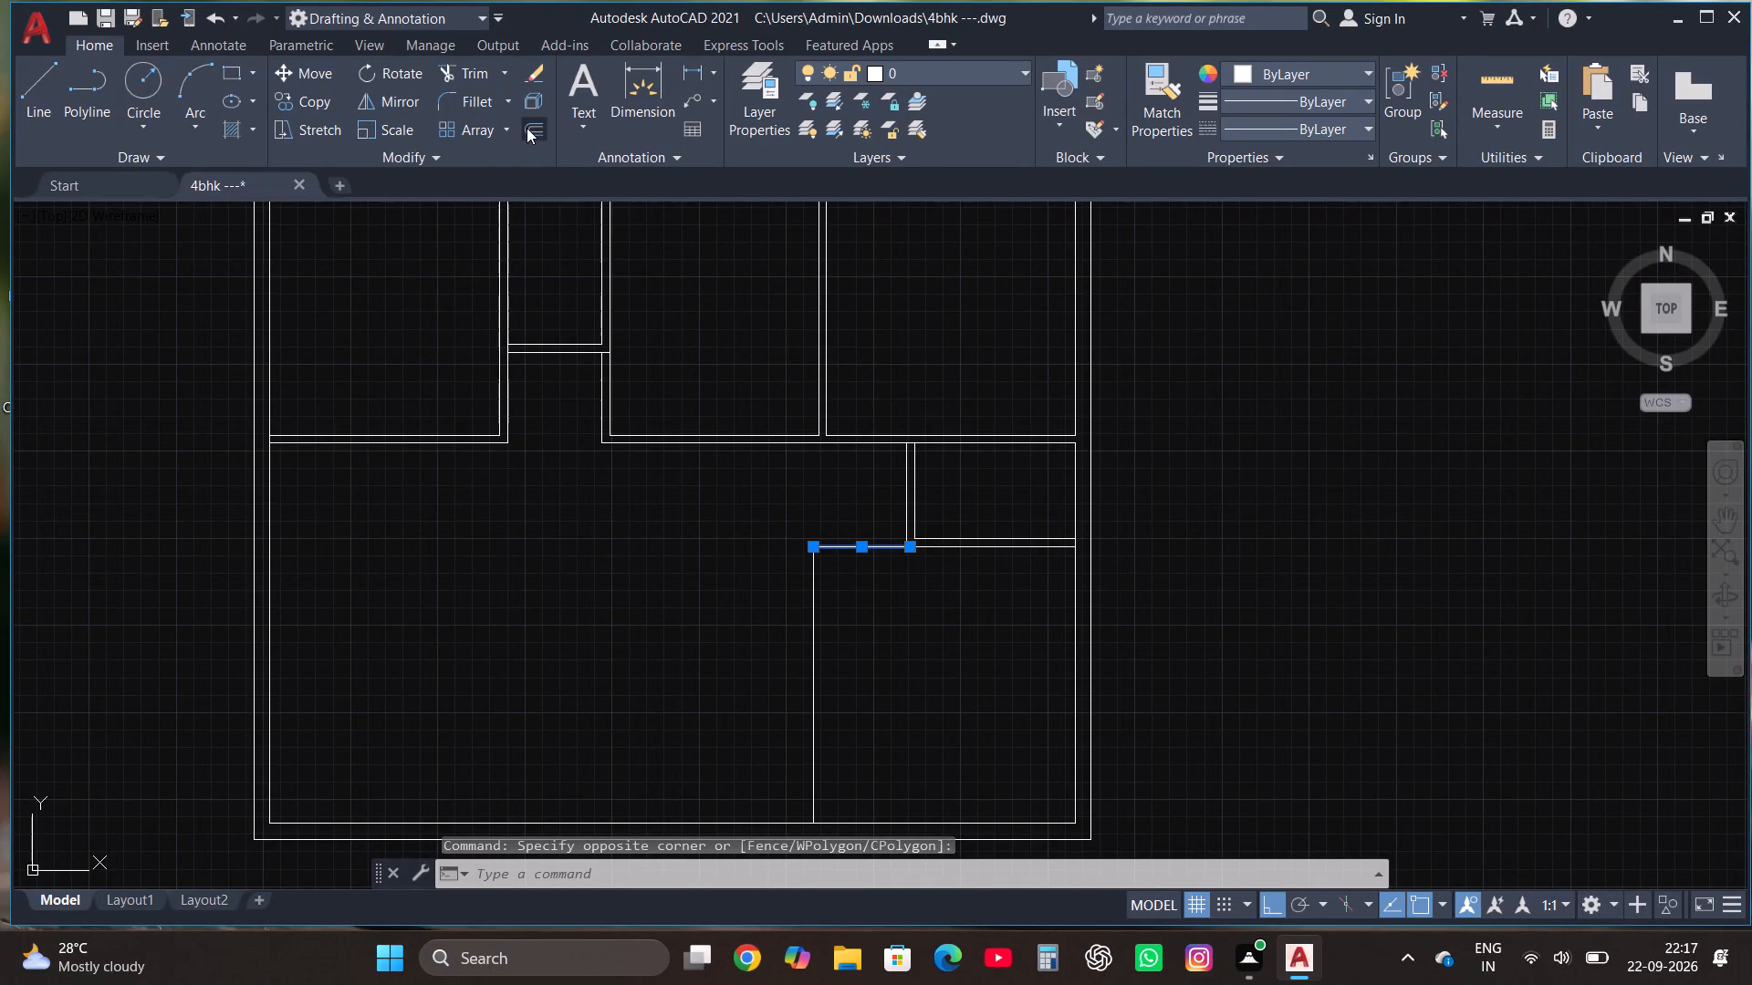
pyautogui.scroll(2, 858, 558)
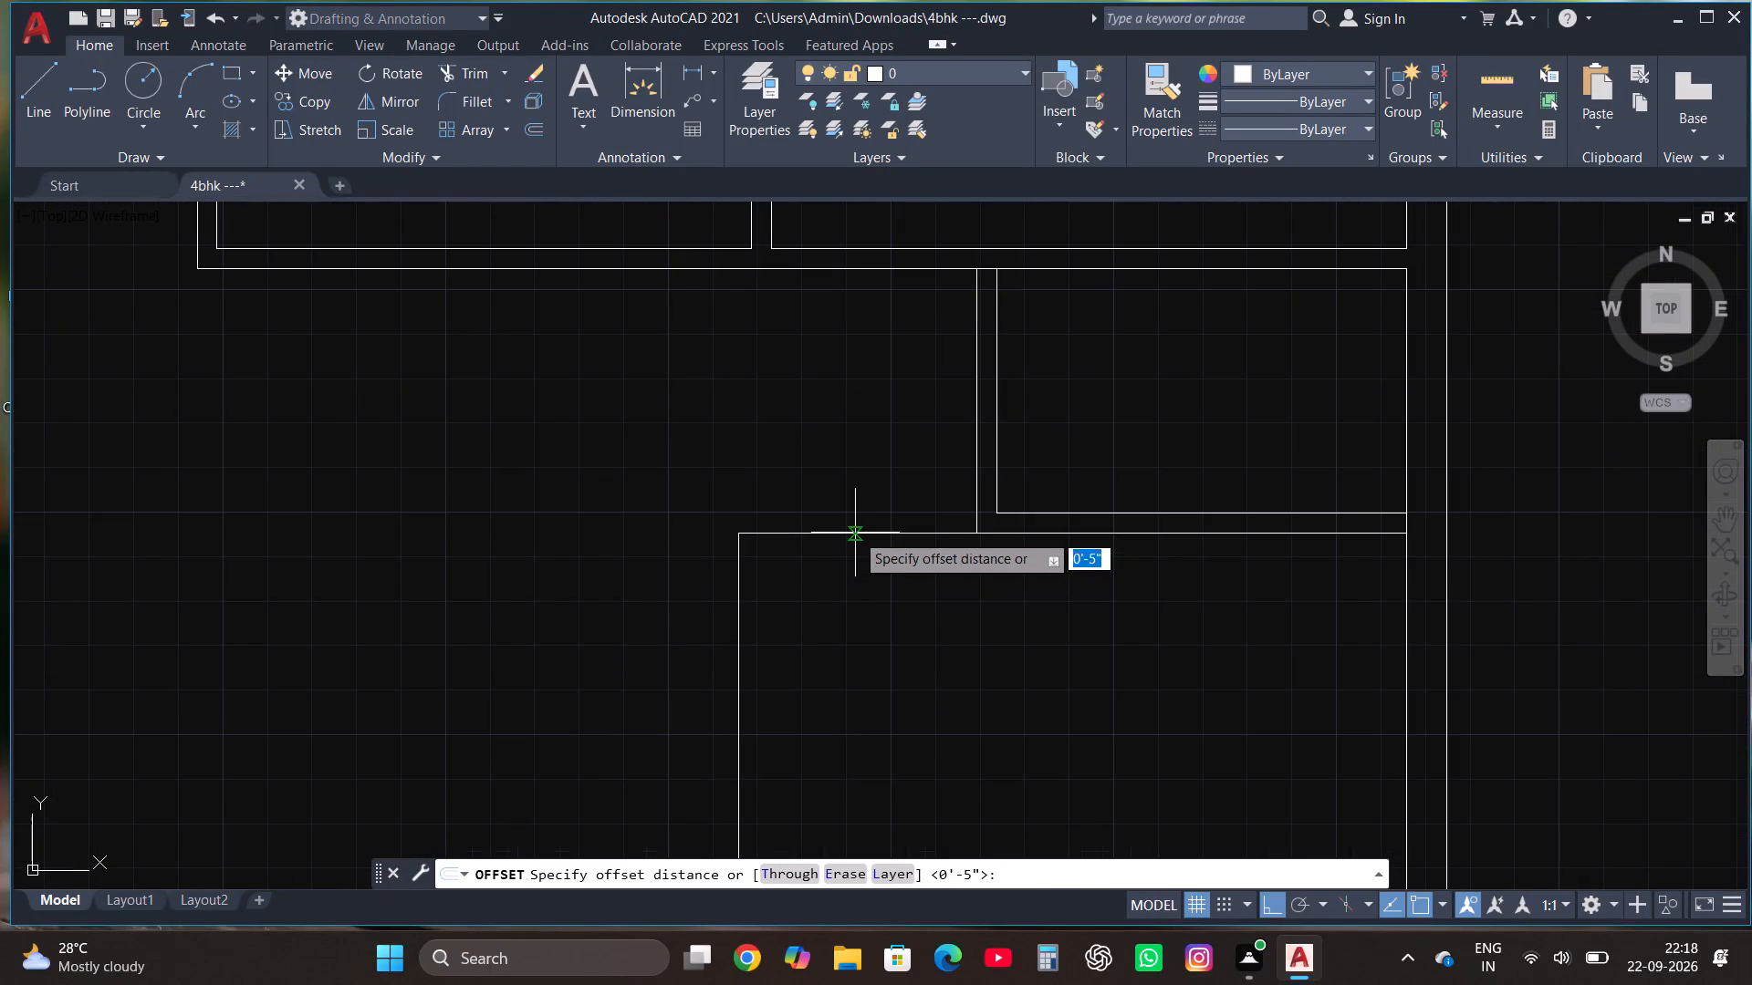
pyautogui.click(855, 533)
pyautogui.click(849, 511)
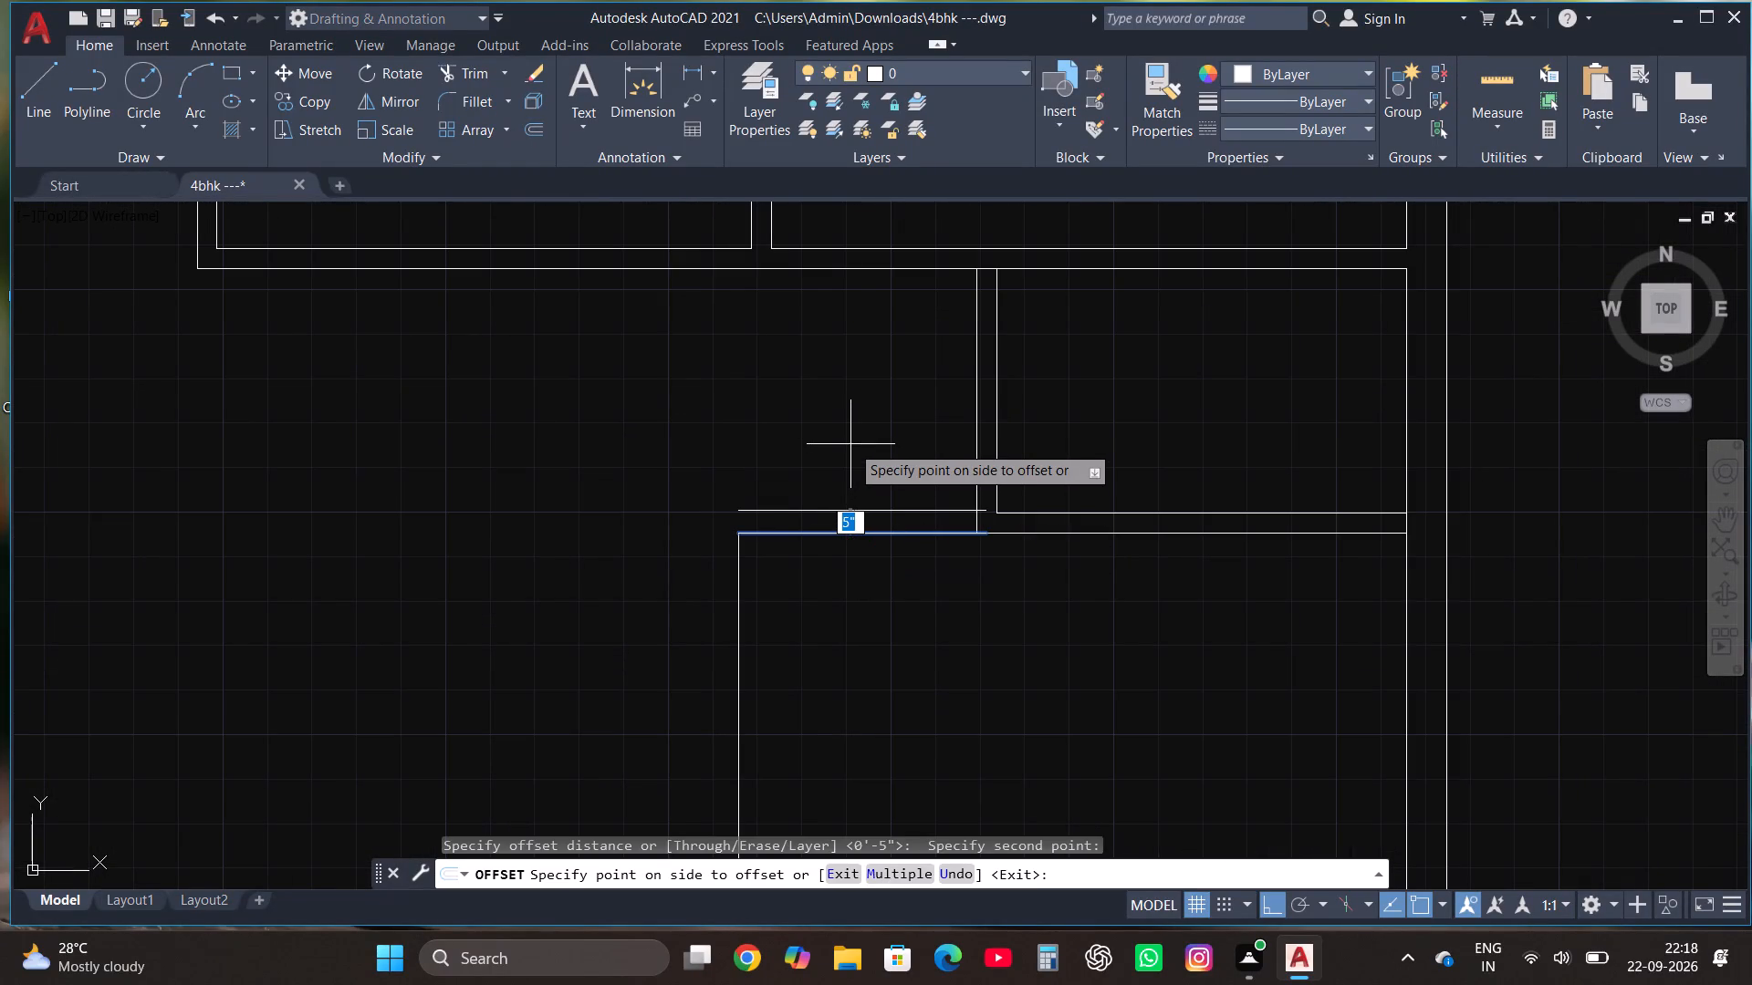
pyautogui.write('4.5"')
pyautogui.press('Return')
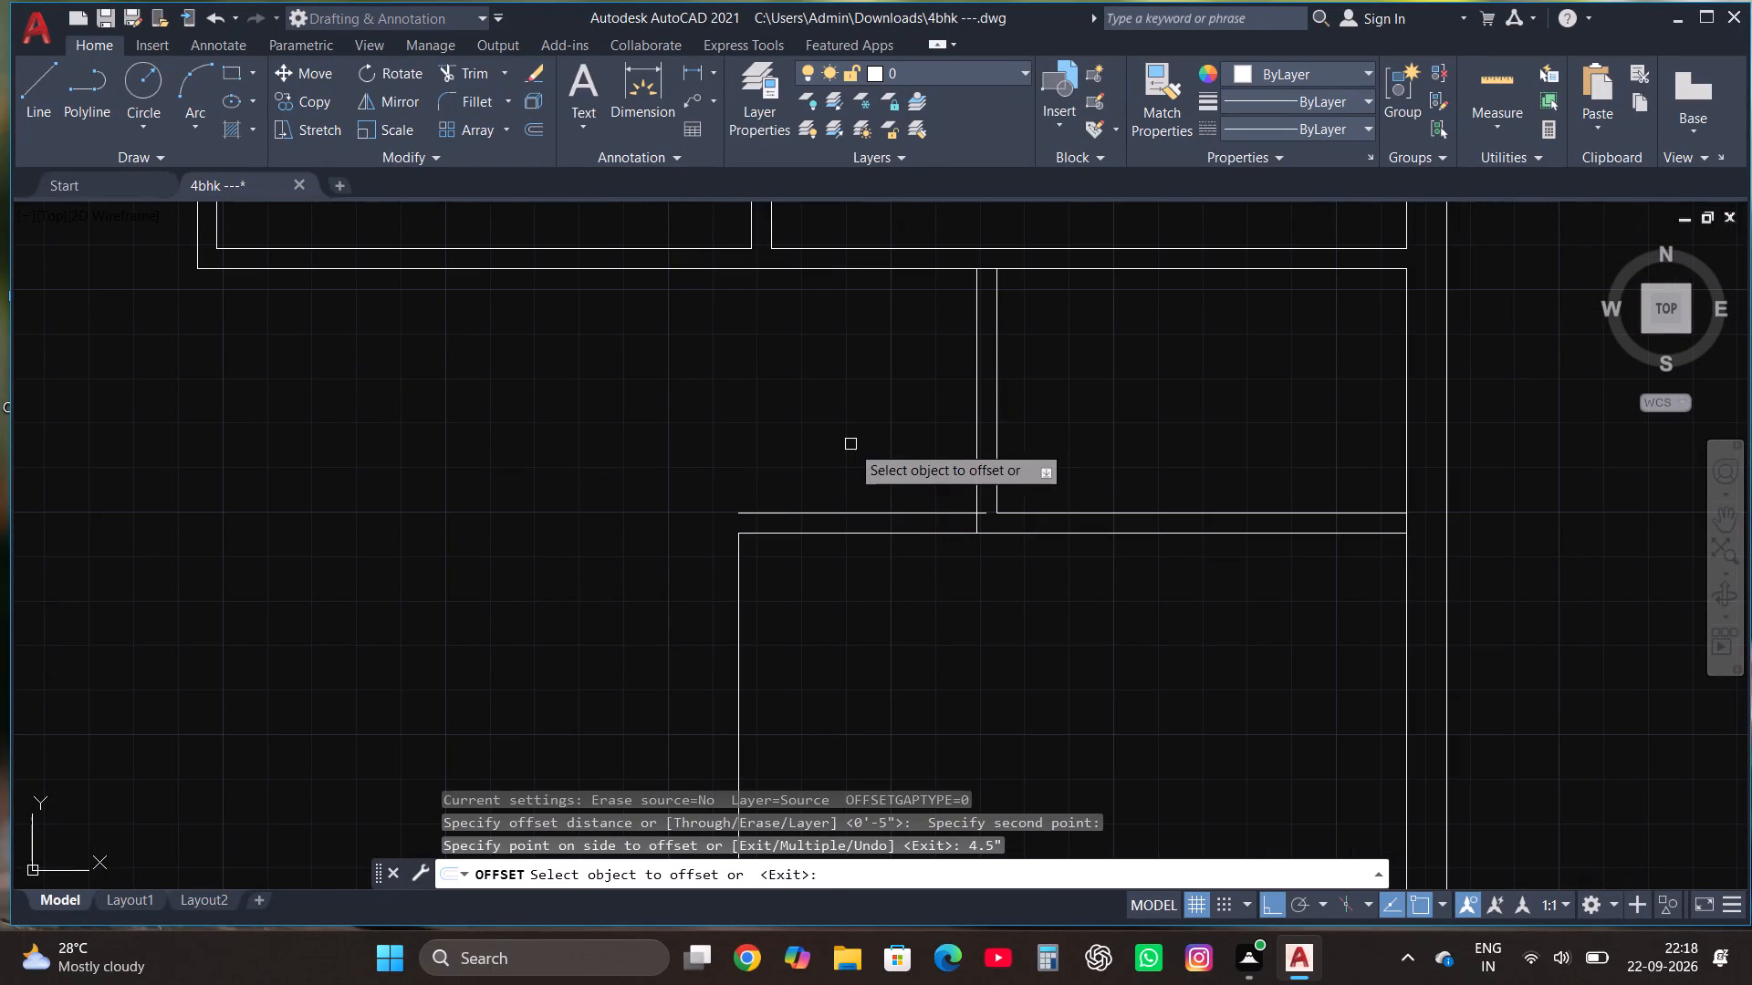
pyautogui.click(745, 620)
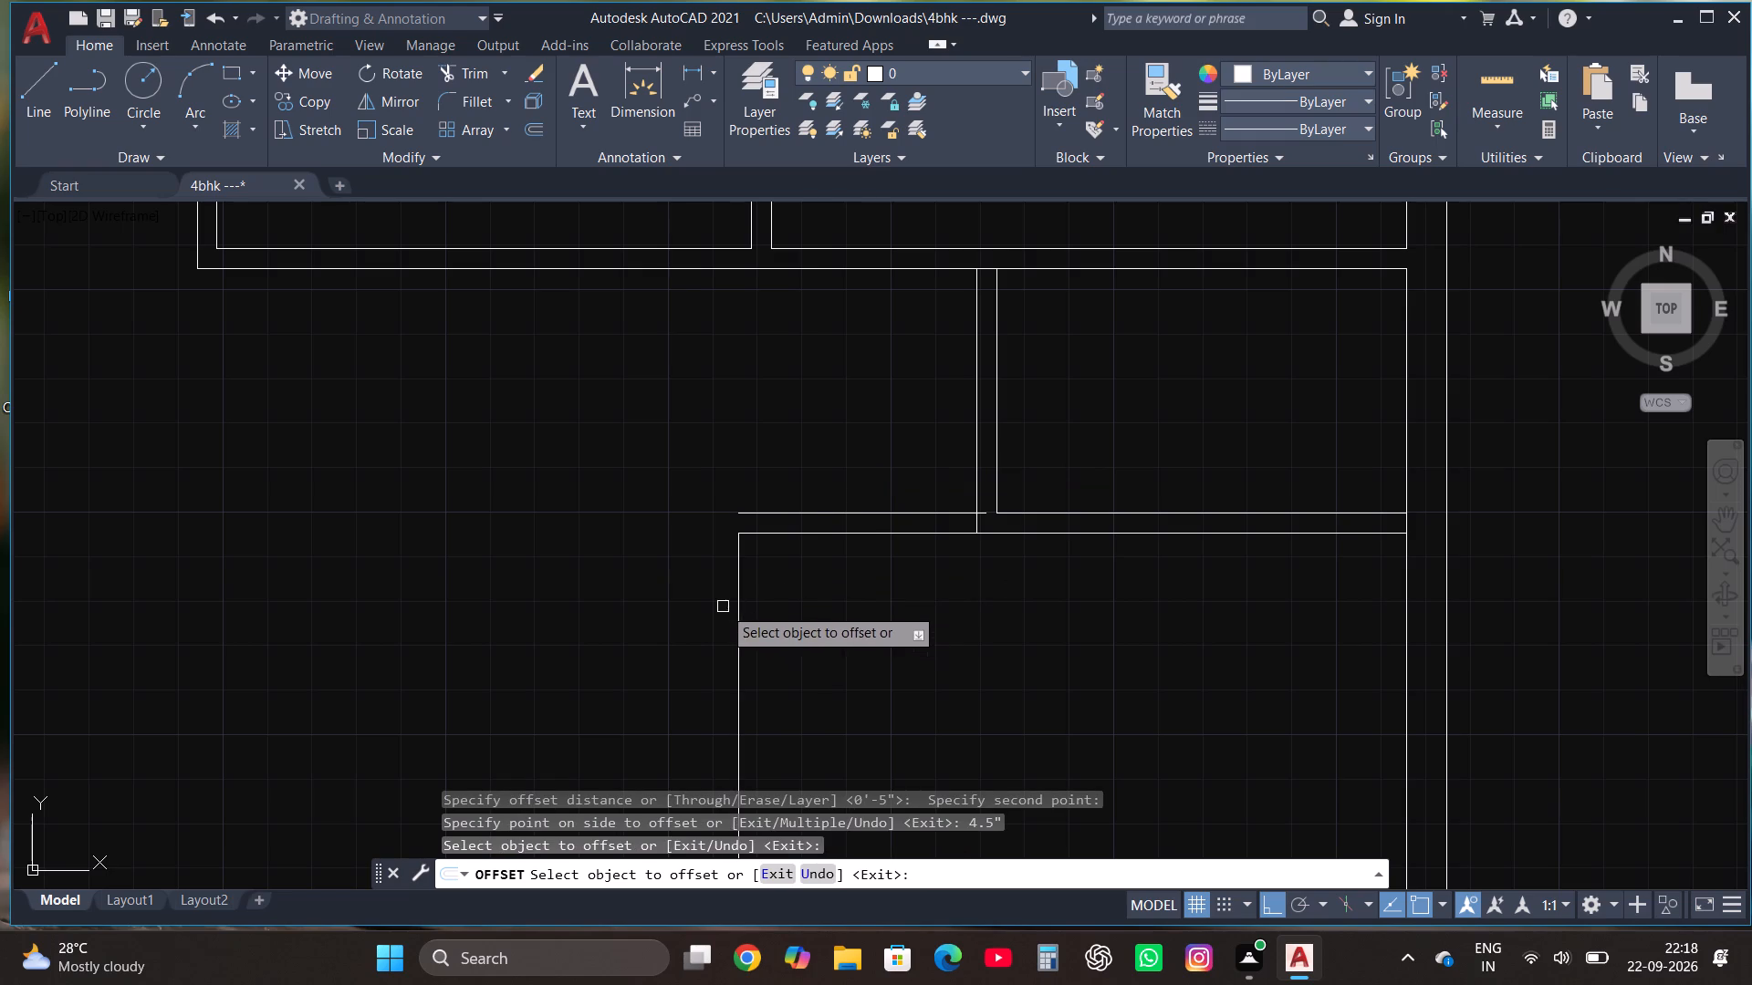
pyautogui.click(738, 648)
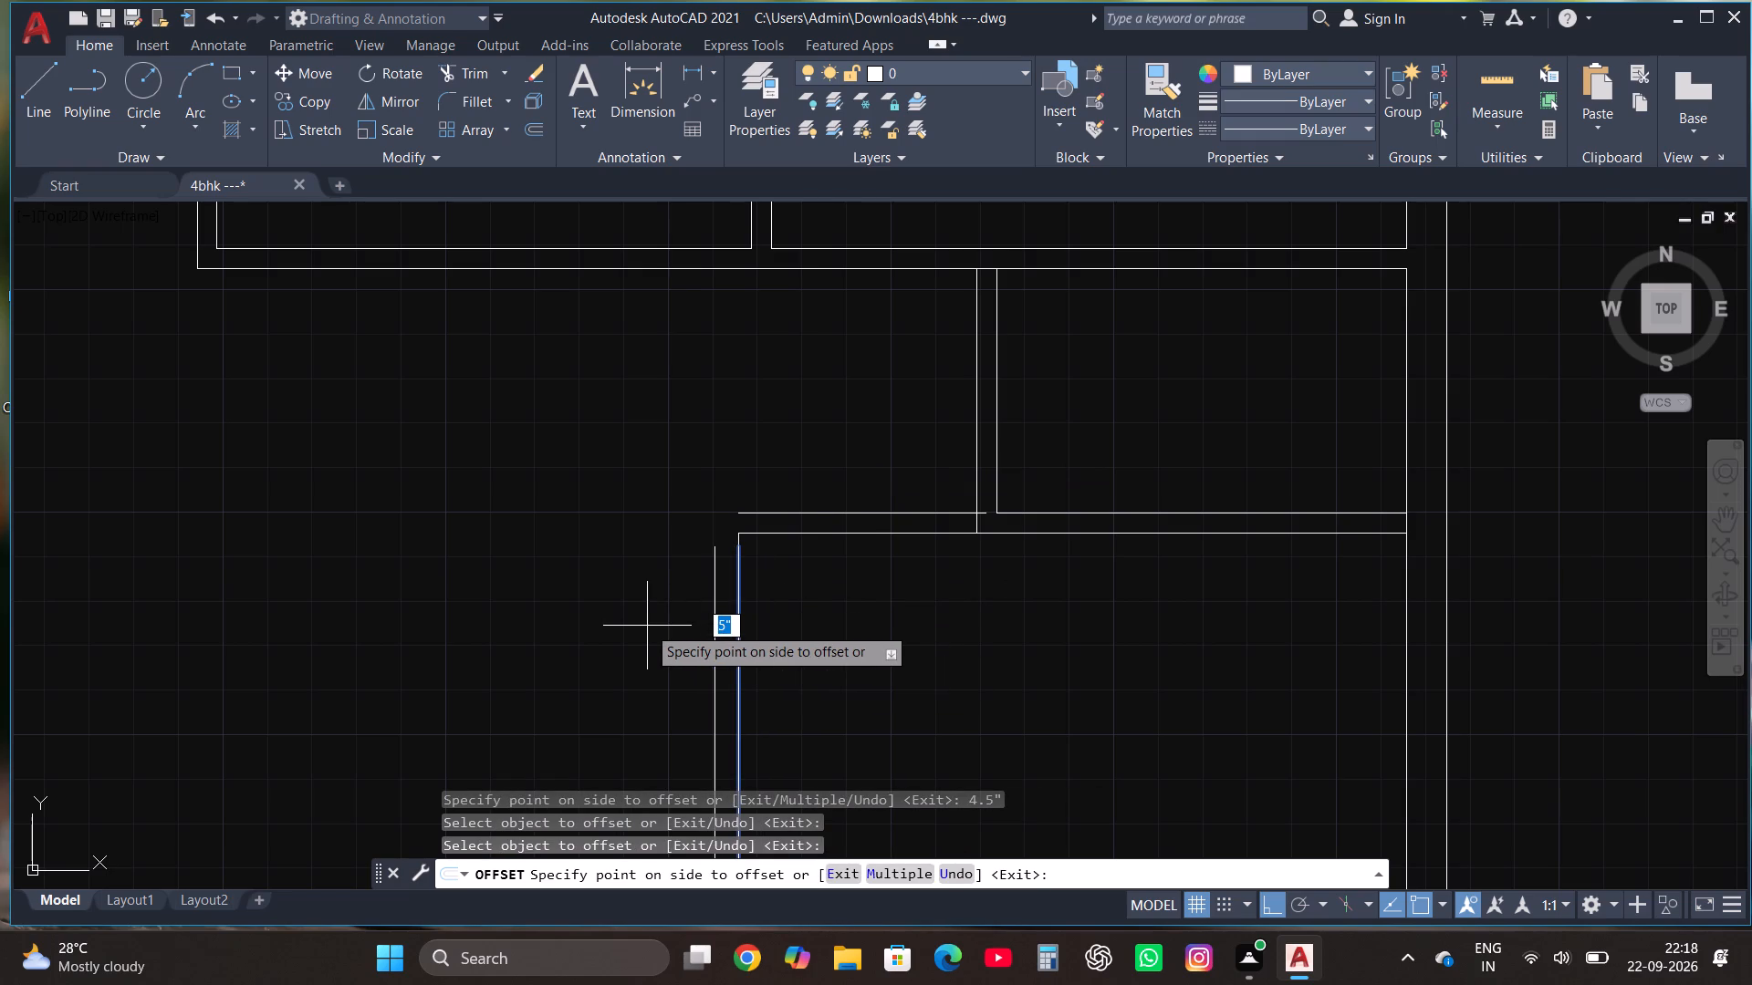
pyautogui.write('4.5"')
pyautogui.press('Return')
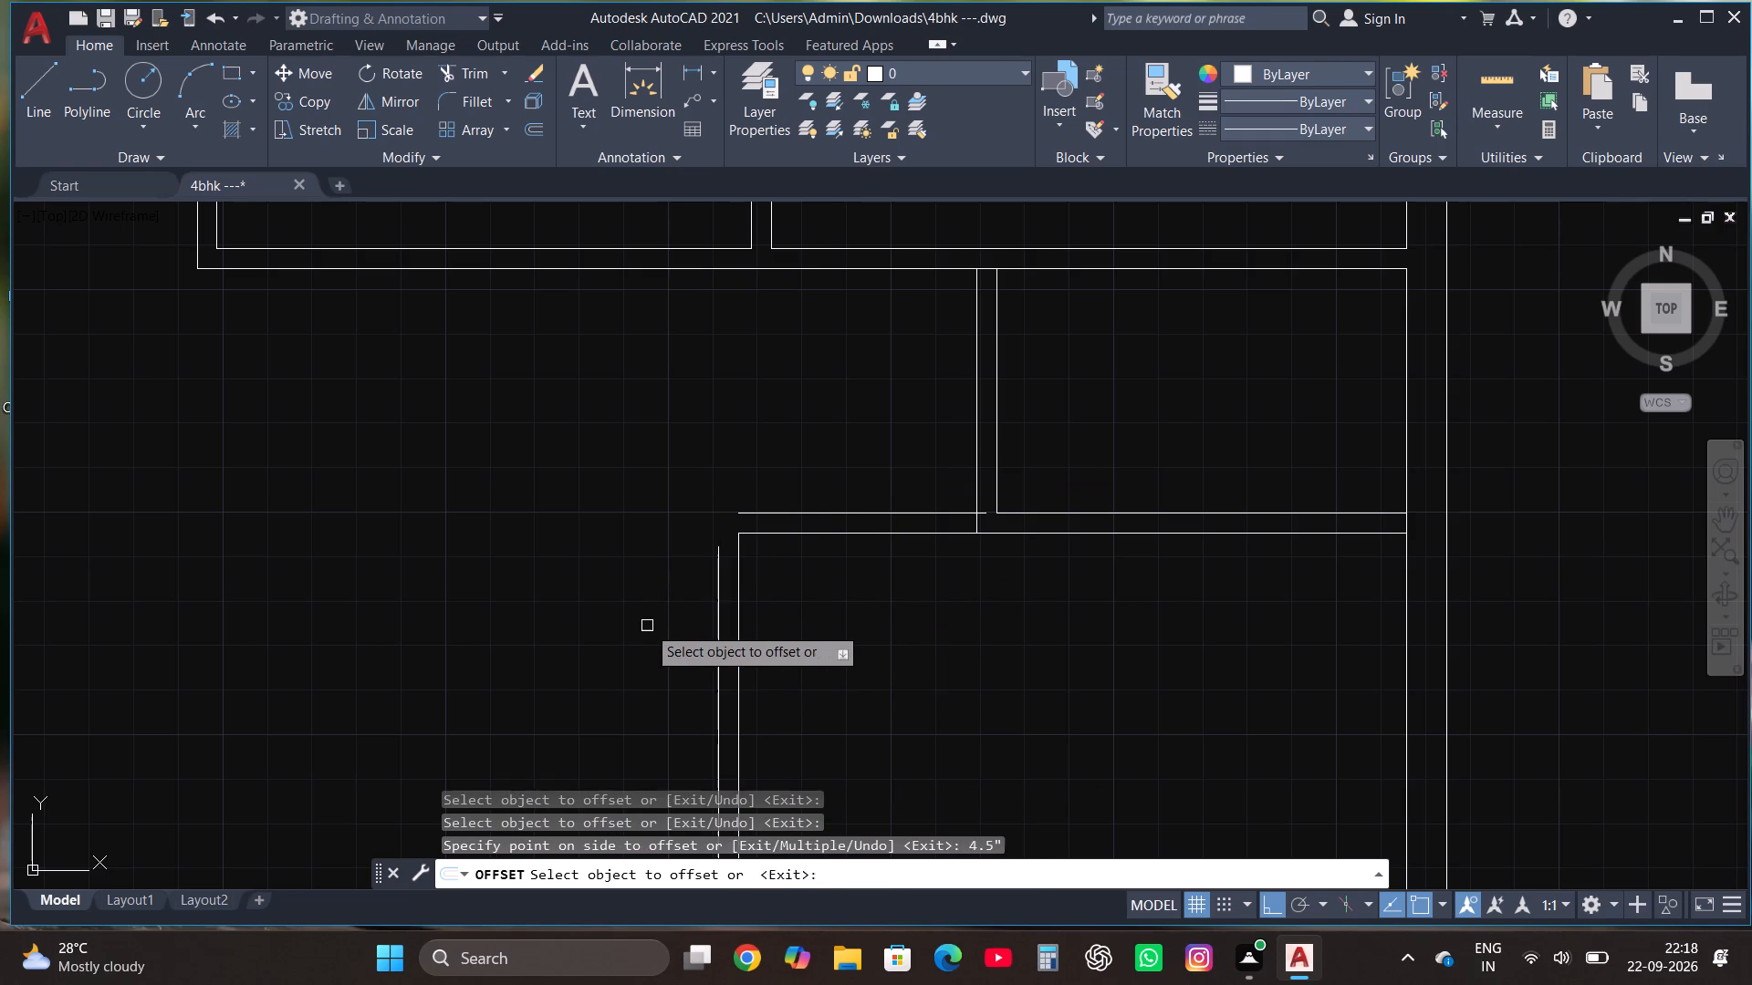
# Fillet the two offset lines together to close the bottom-right room's outer top-left corner.
pyautogui.scroll(-3, 664, 620)
pyautogui.scroll(1, 720, 611)
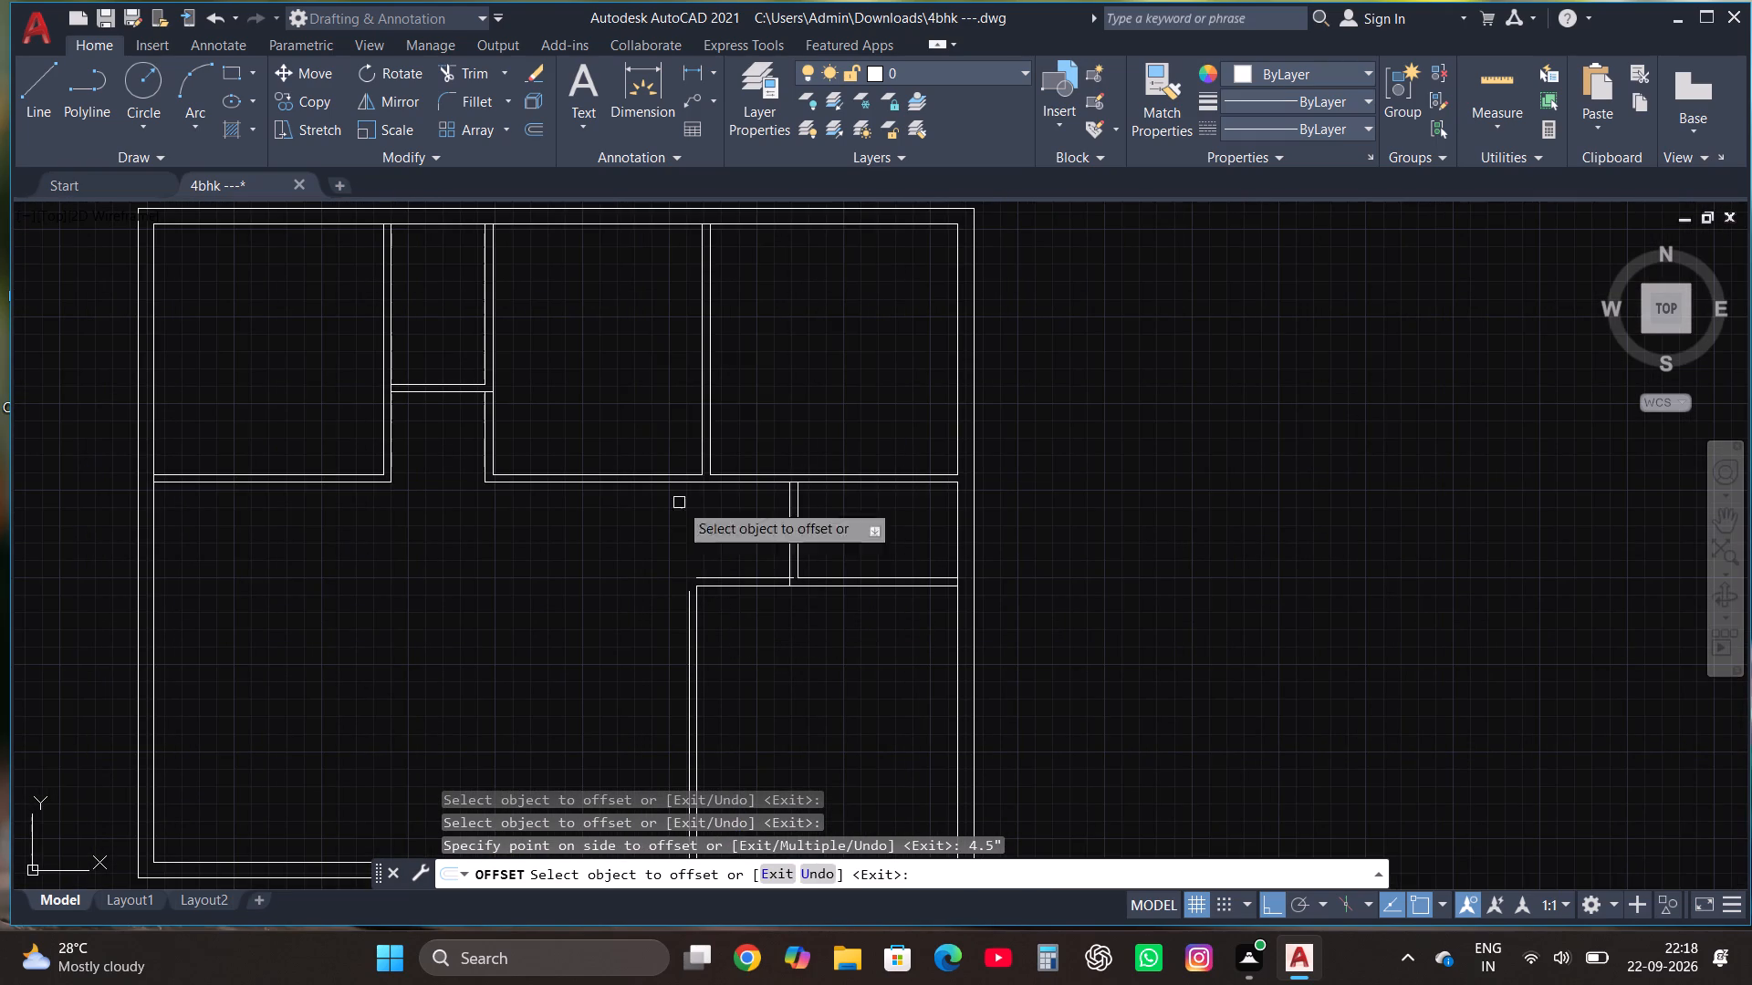
pyautogui.click(472, 102)
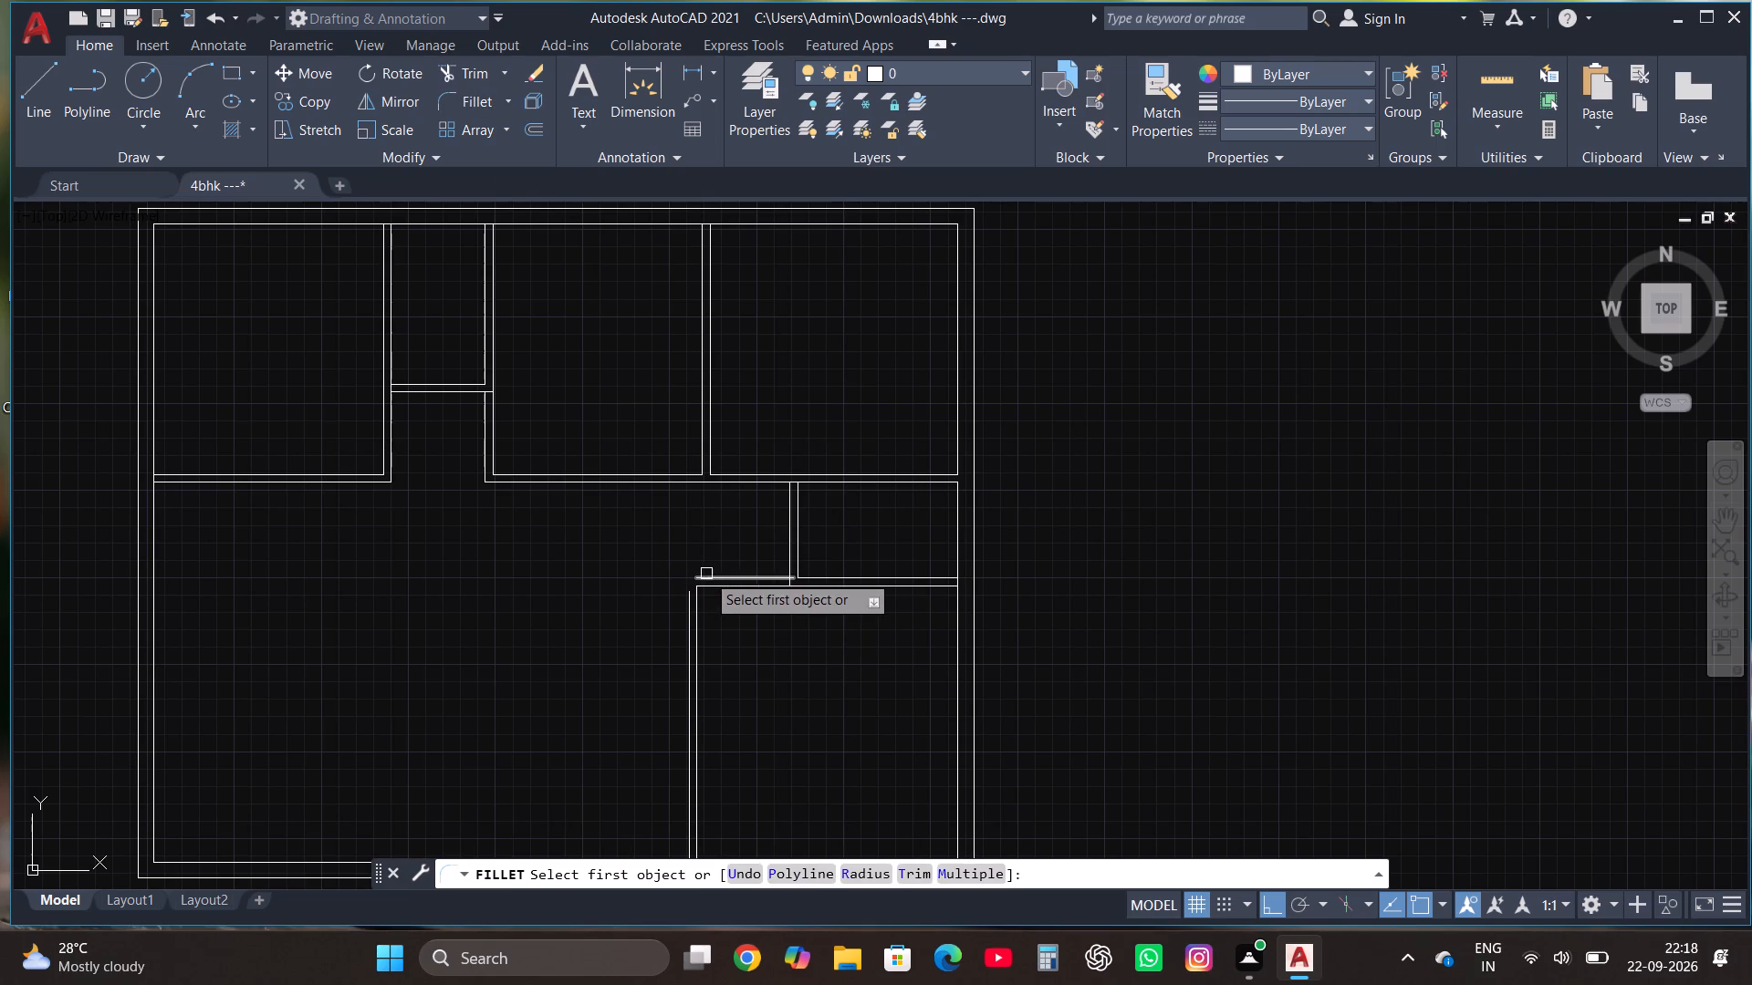
pyautogui.click(706, 574)
pyautogui.click(687, 607)
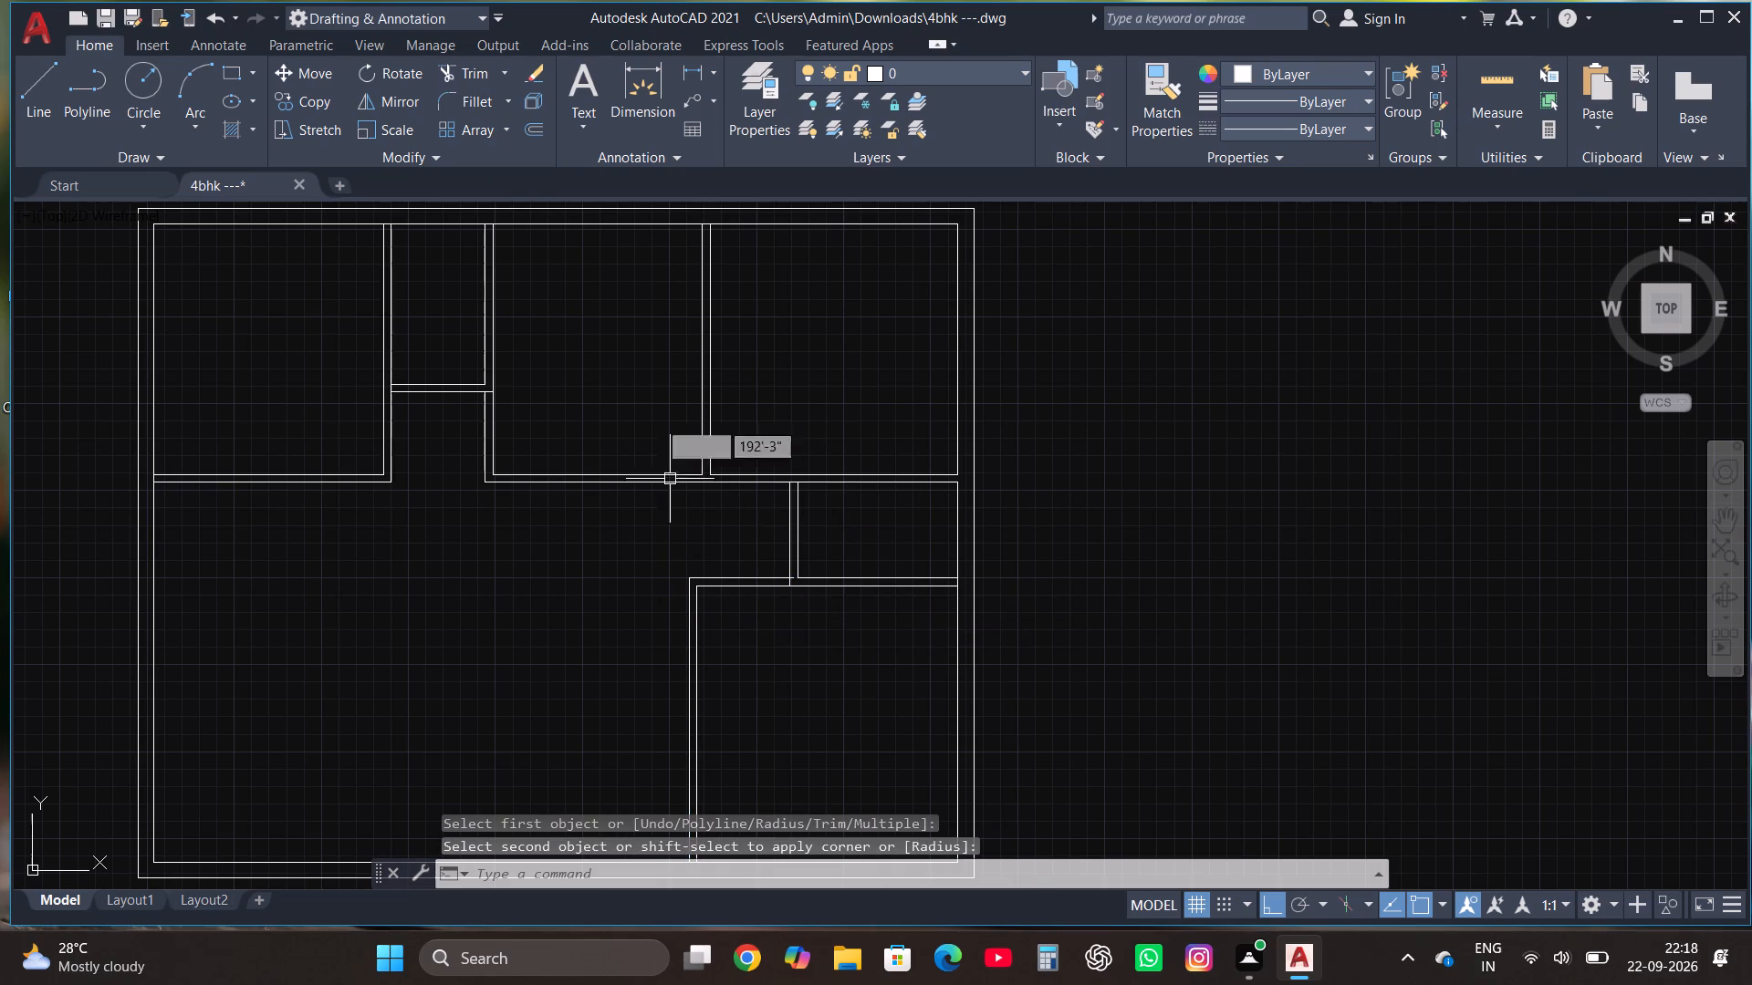
# Trim the overlapping line ends where the small upper room's left partition meets the bottom-right room's top partition.
pyautogui.click(475, 78)
pyautogui.scroll(3, 777, 592)
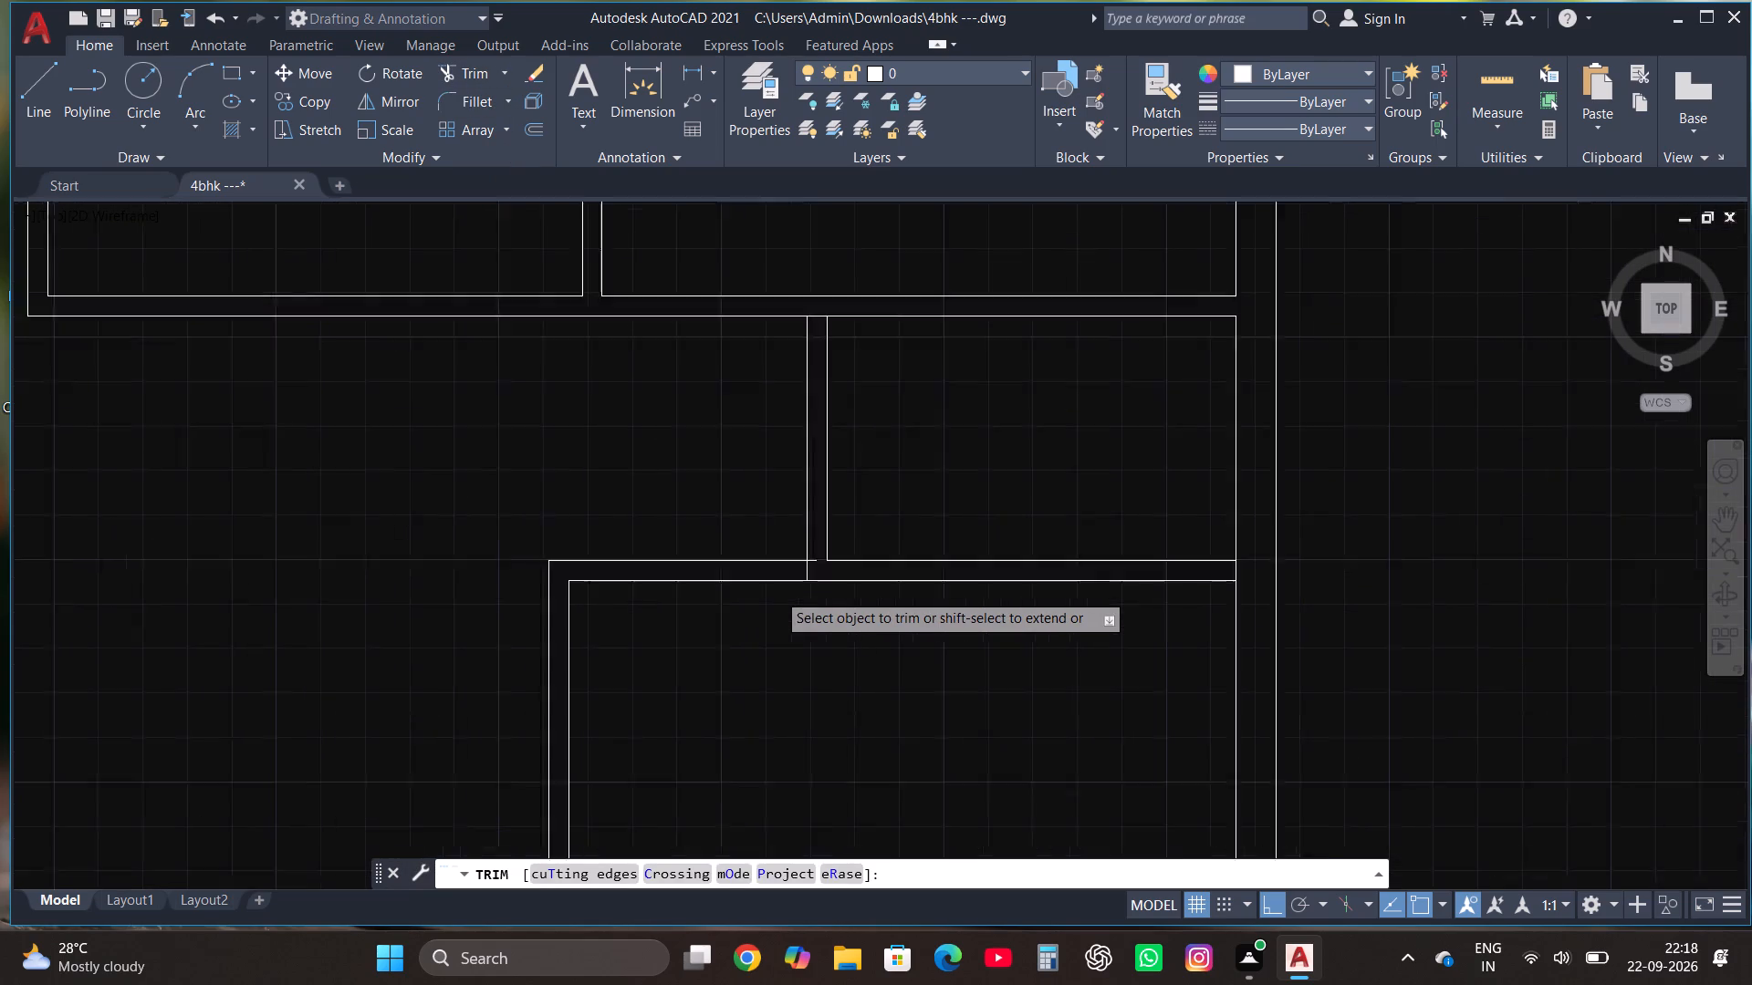
pyautogui.click(823, 565)
pyautogui.click(835, 542)
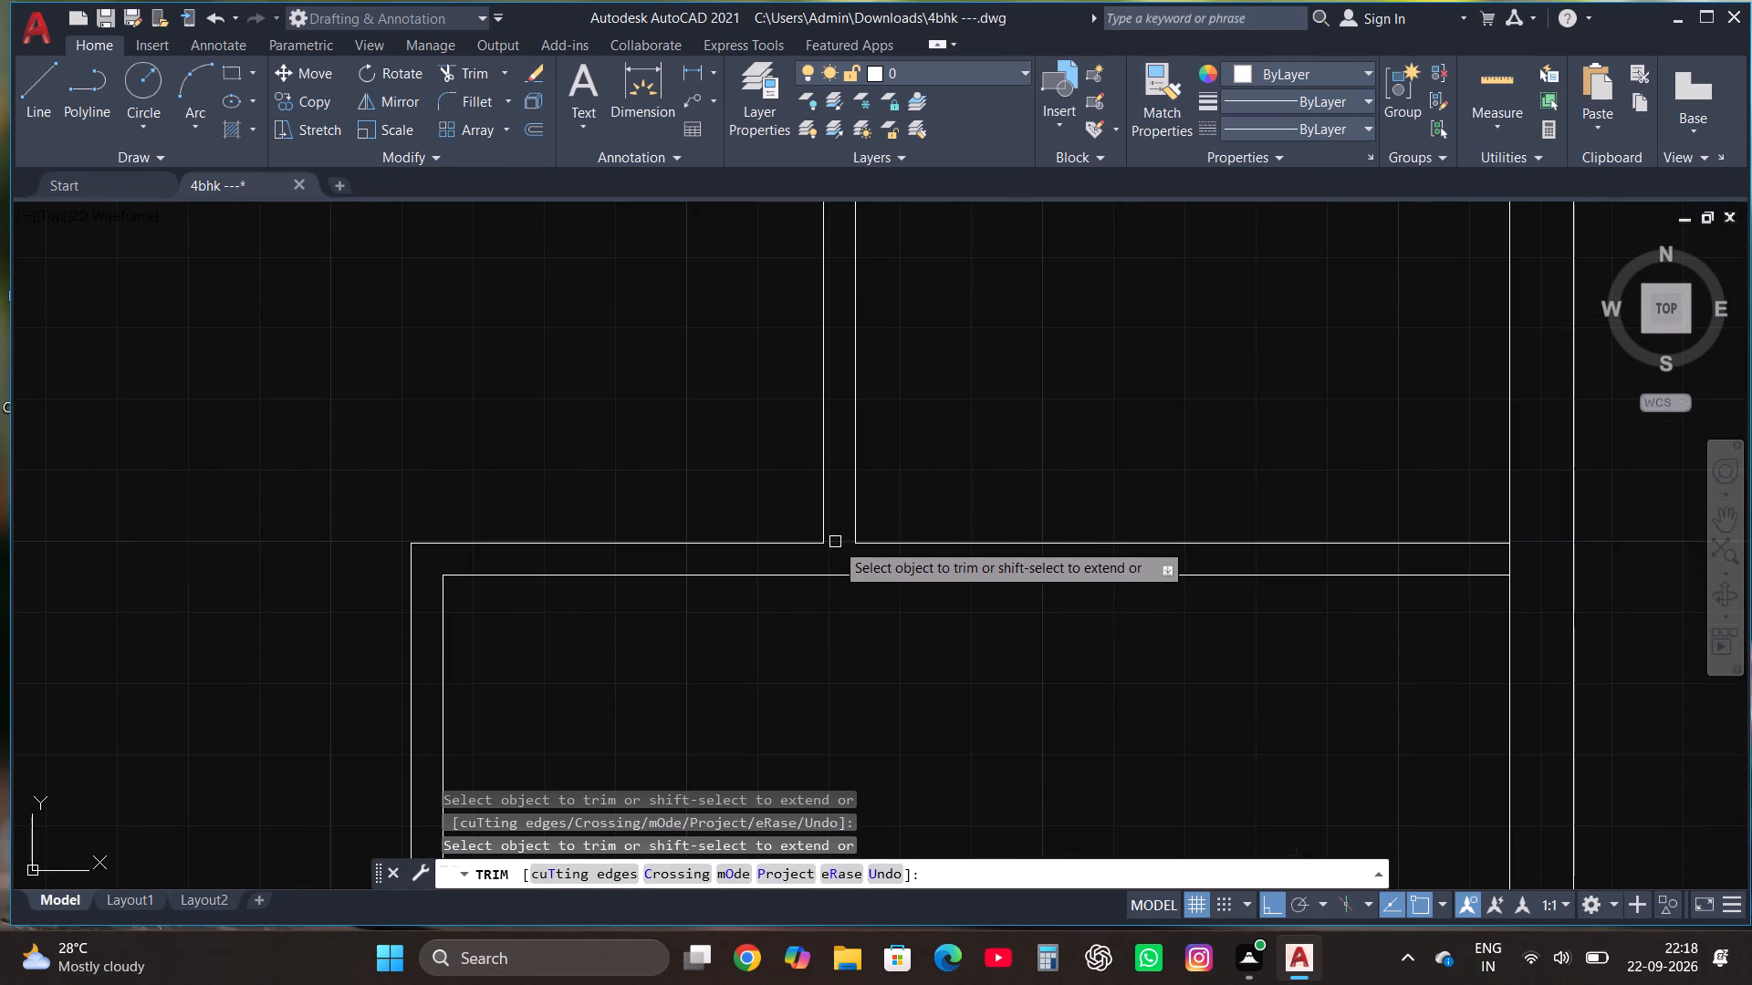
pyautogui.scroll(-4, 825, 586)
pyautogui.press('Escape')
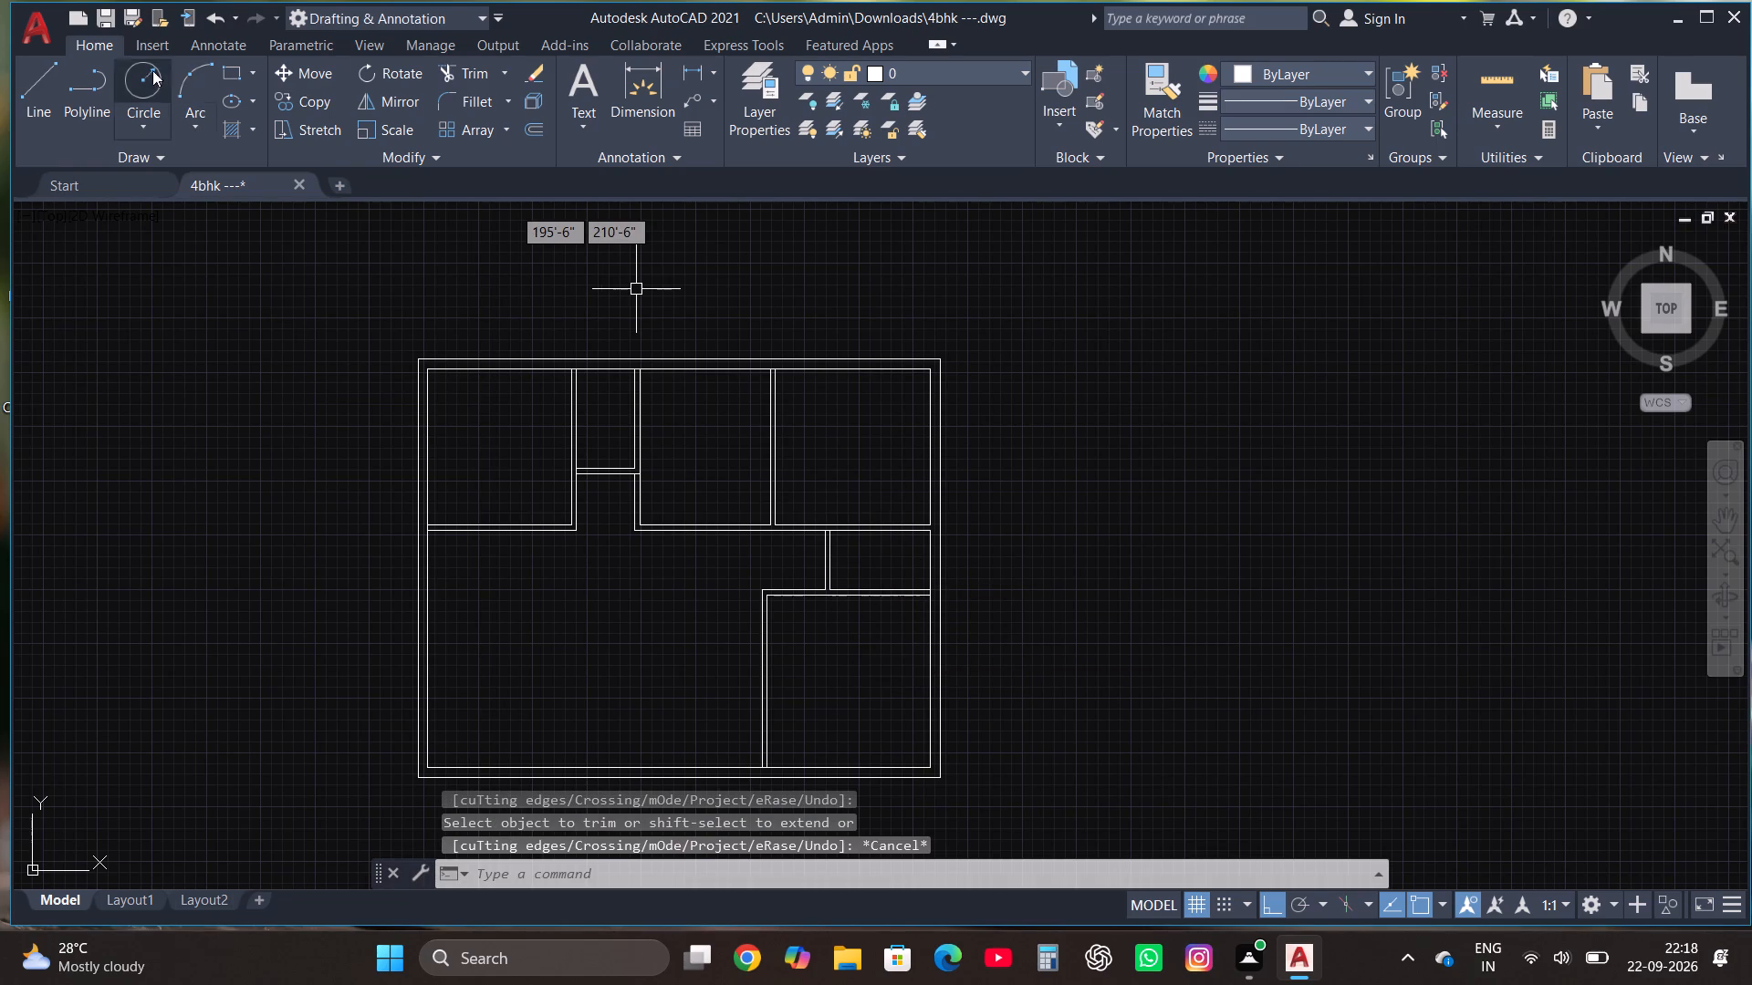
# Draw a line from the foot of the bottom-right room's left partition 4'7" left, 7'9" up and 4'7" back right.
pyautogui.click(26, 94)
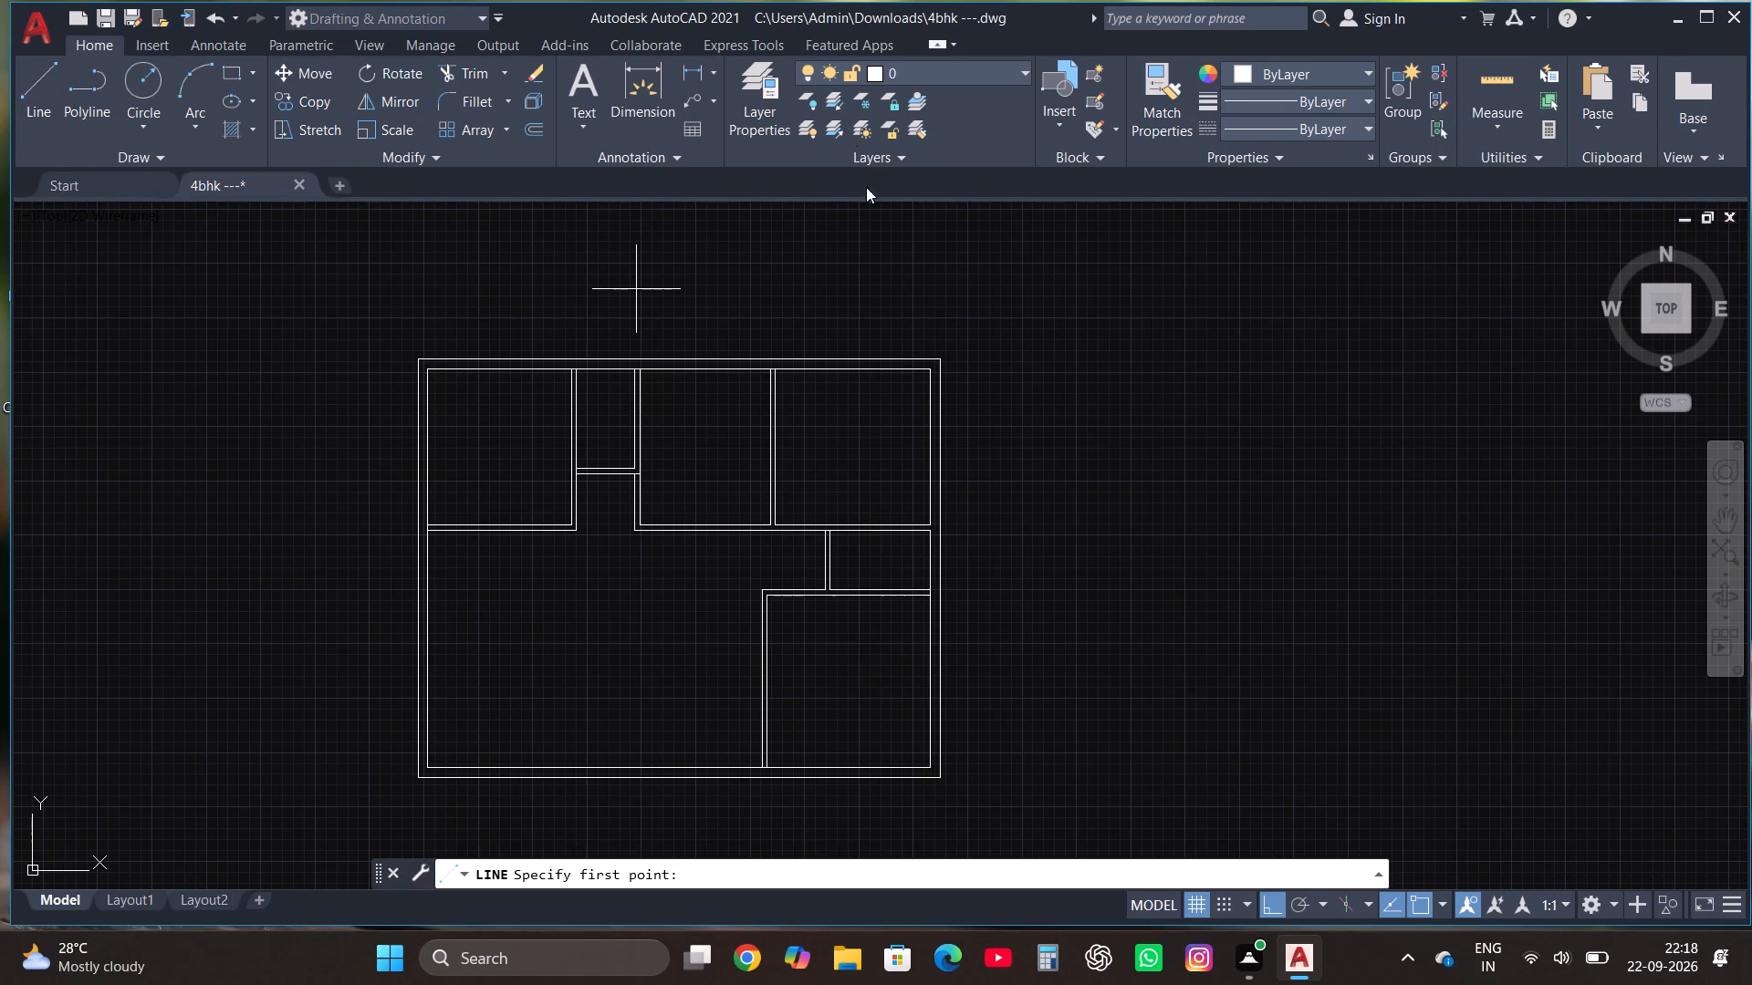
pyautogui.scroll(3, 765, 769)
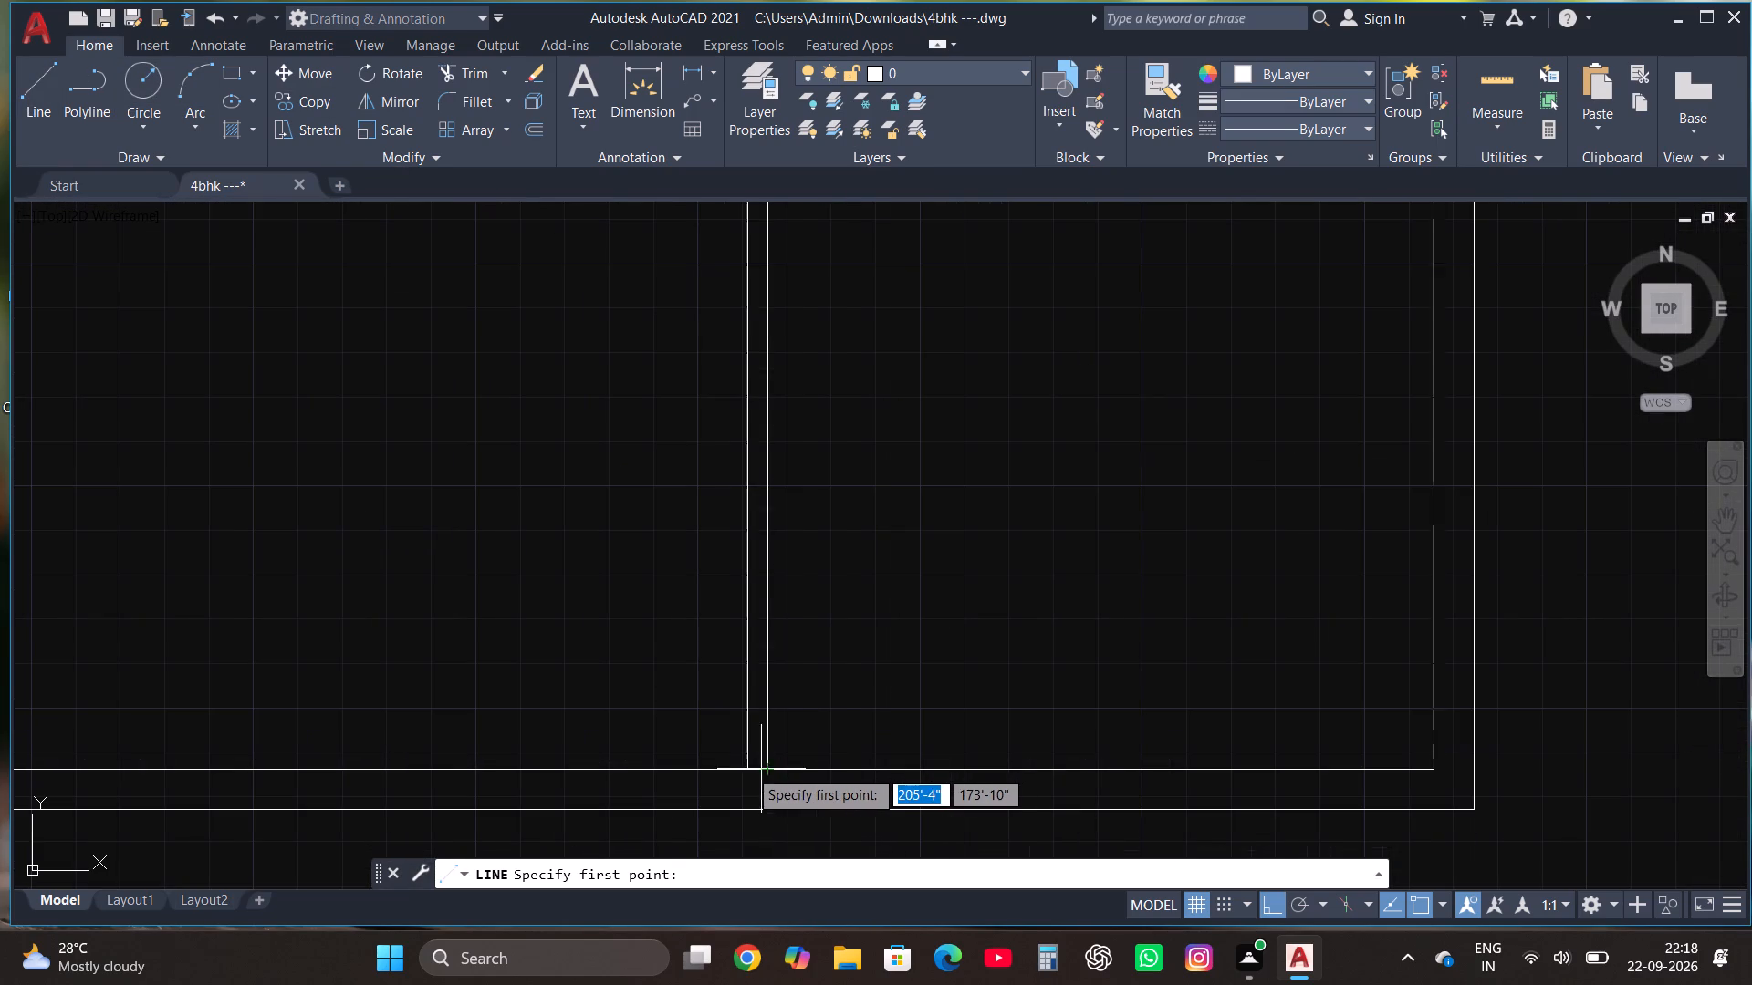
pyautogui.click(747, 768)
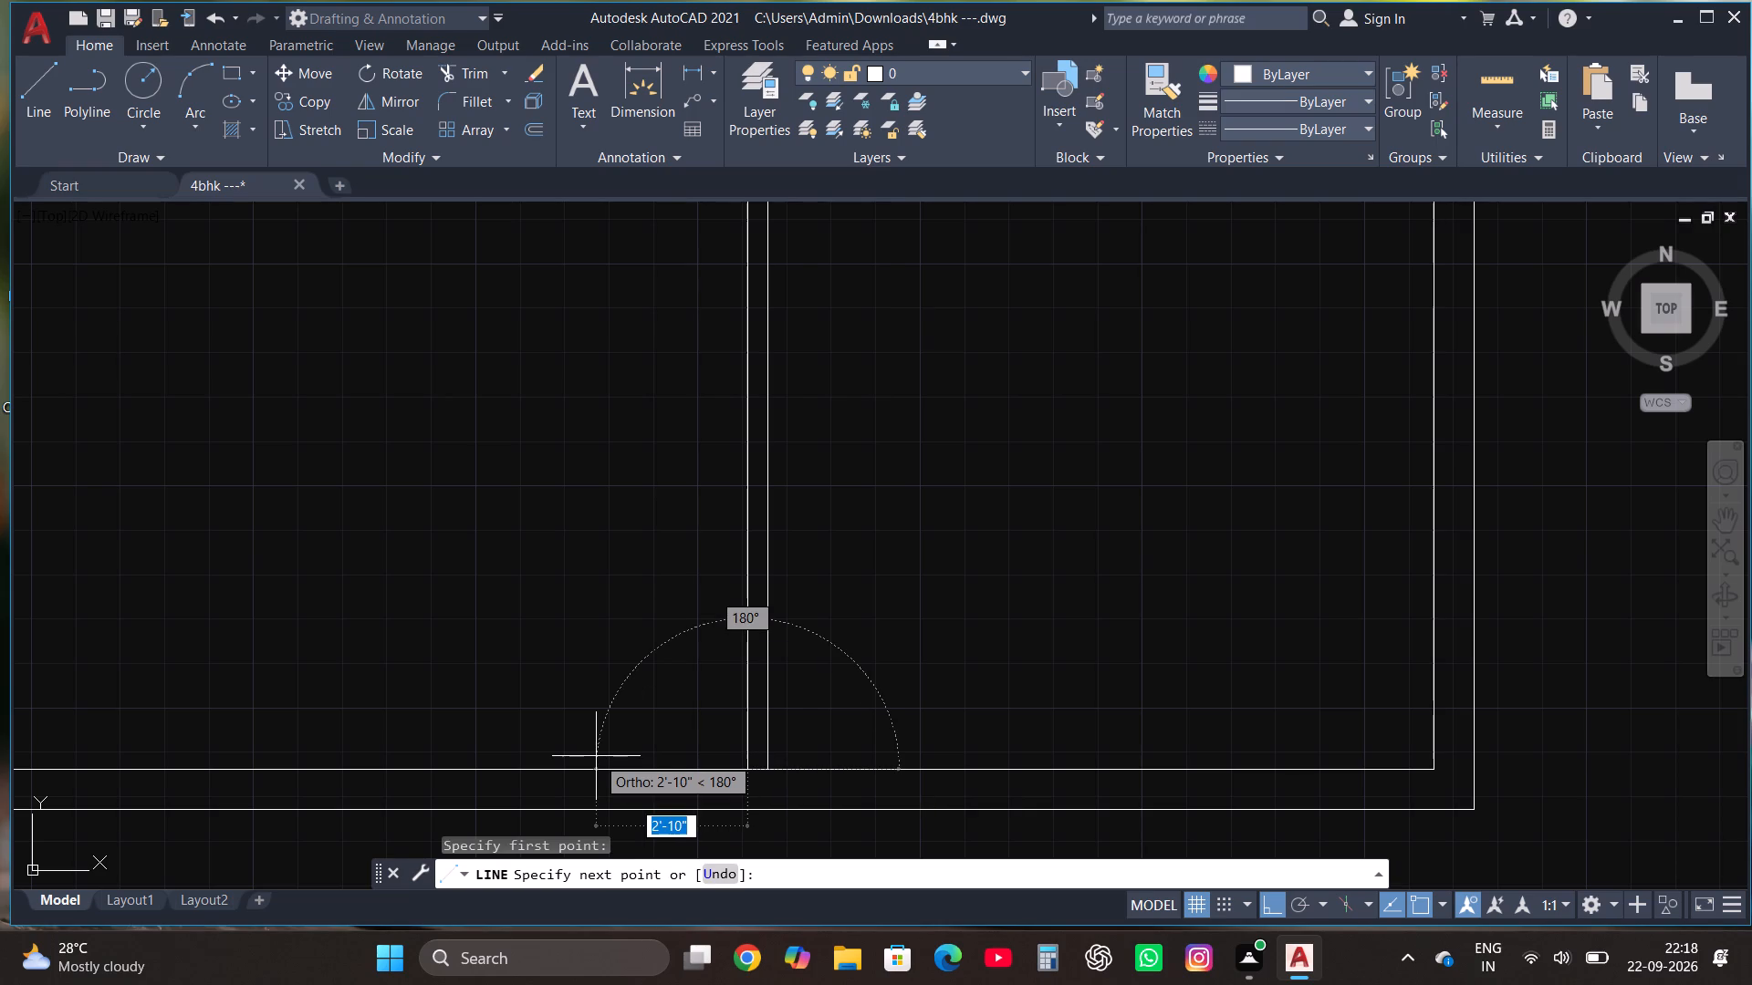
pyautogui.write('4\'7"')
pyautogui.press('Return')
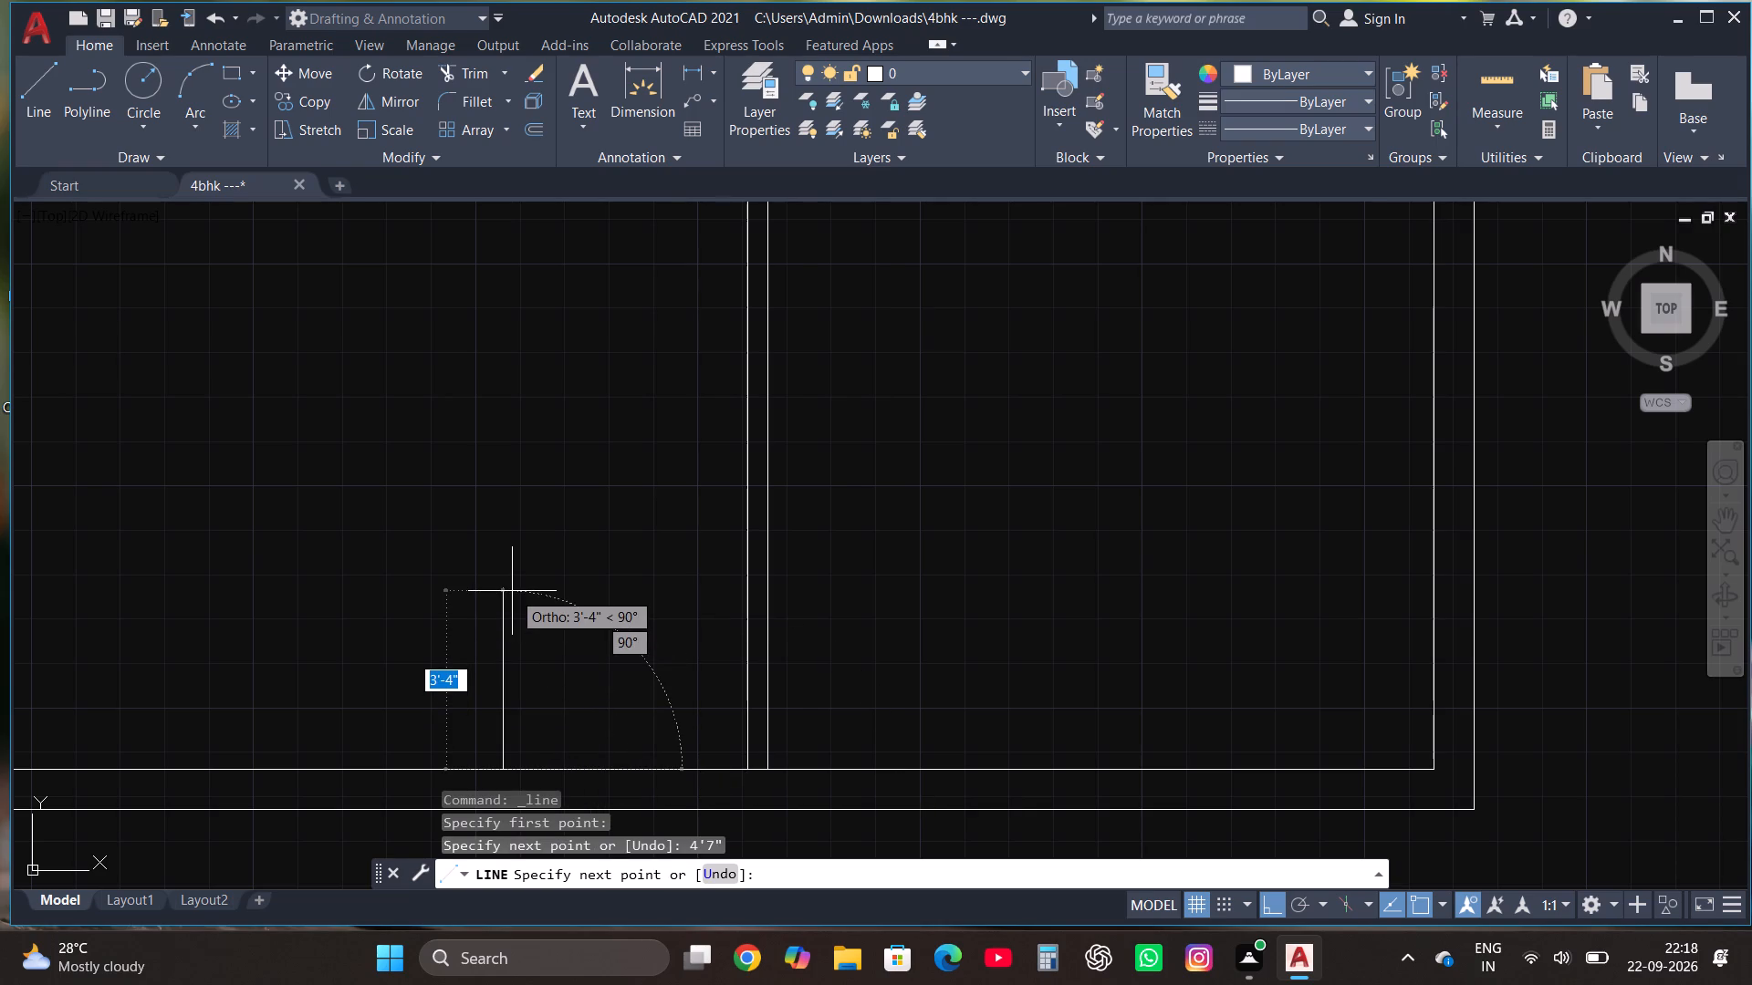
pyautogui.write("7'9")
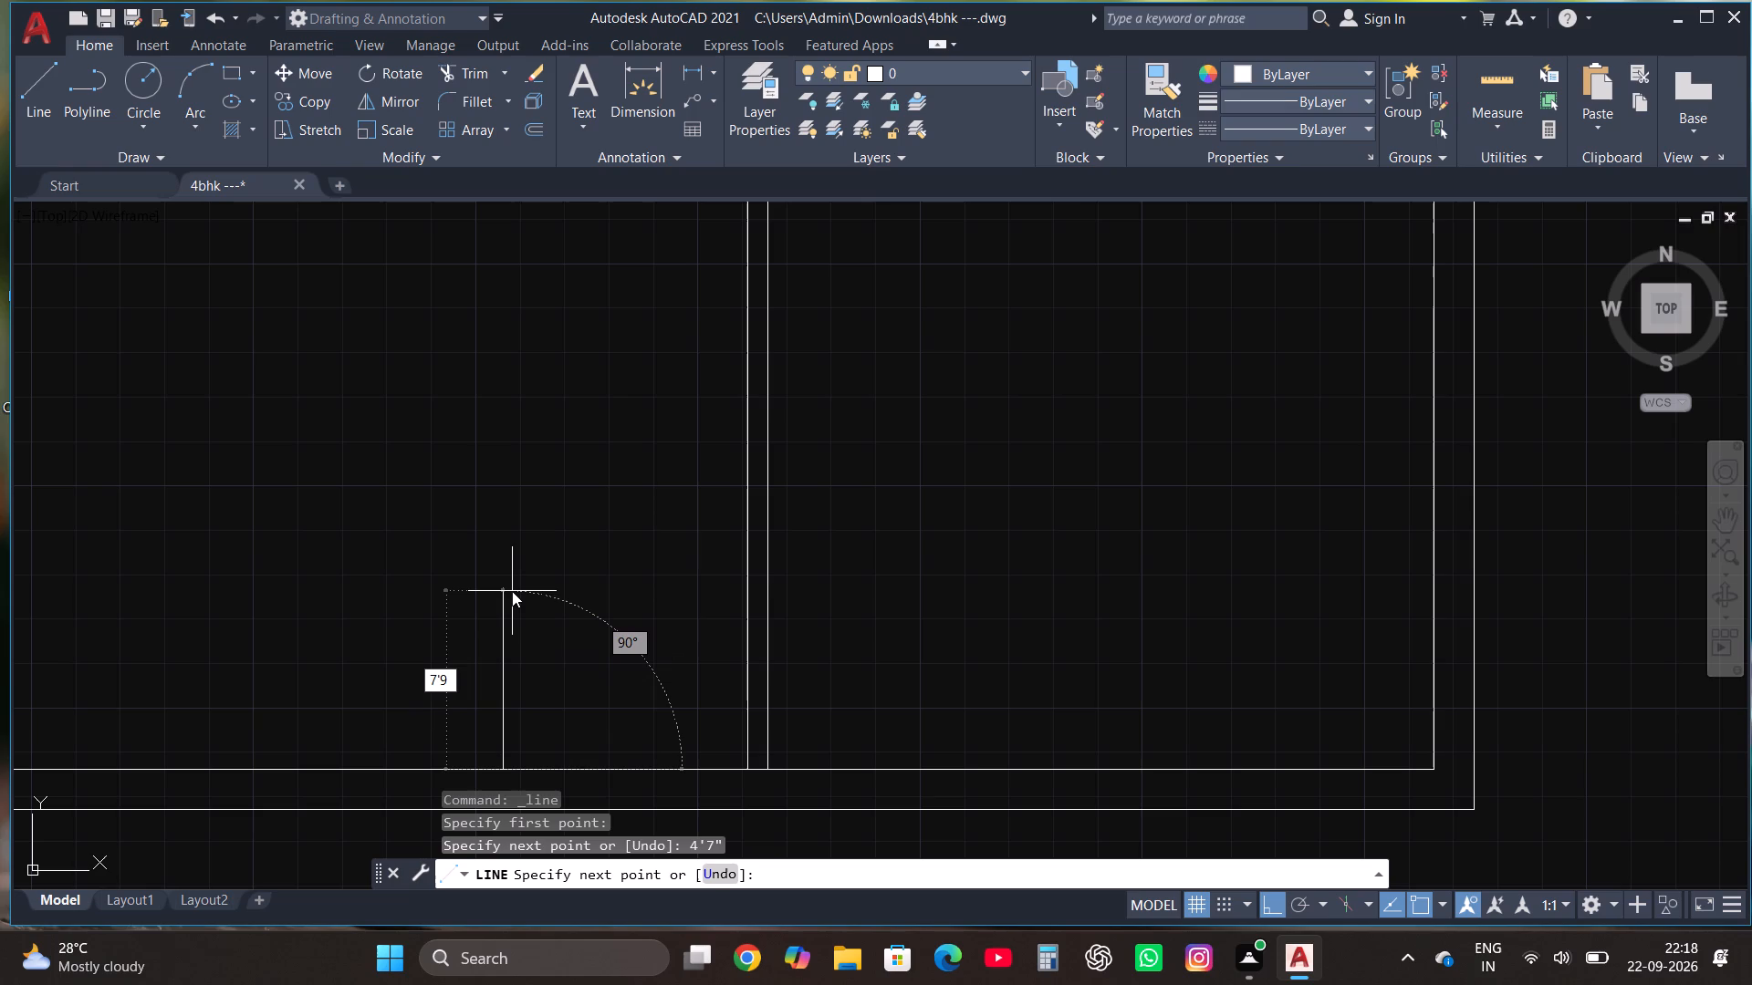
pyautogui.hotkey('shift', '"')
pyautogui.press('Return')
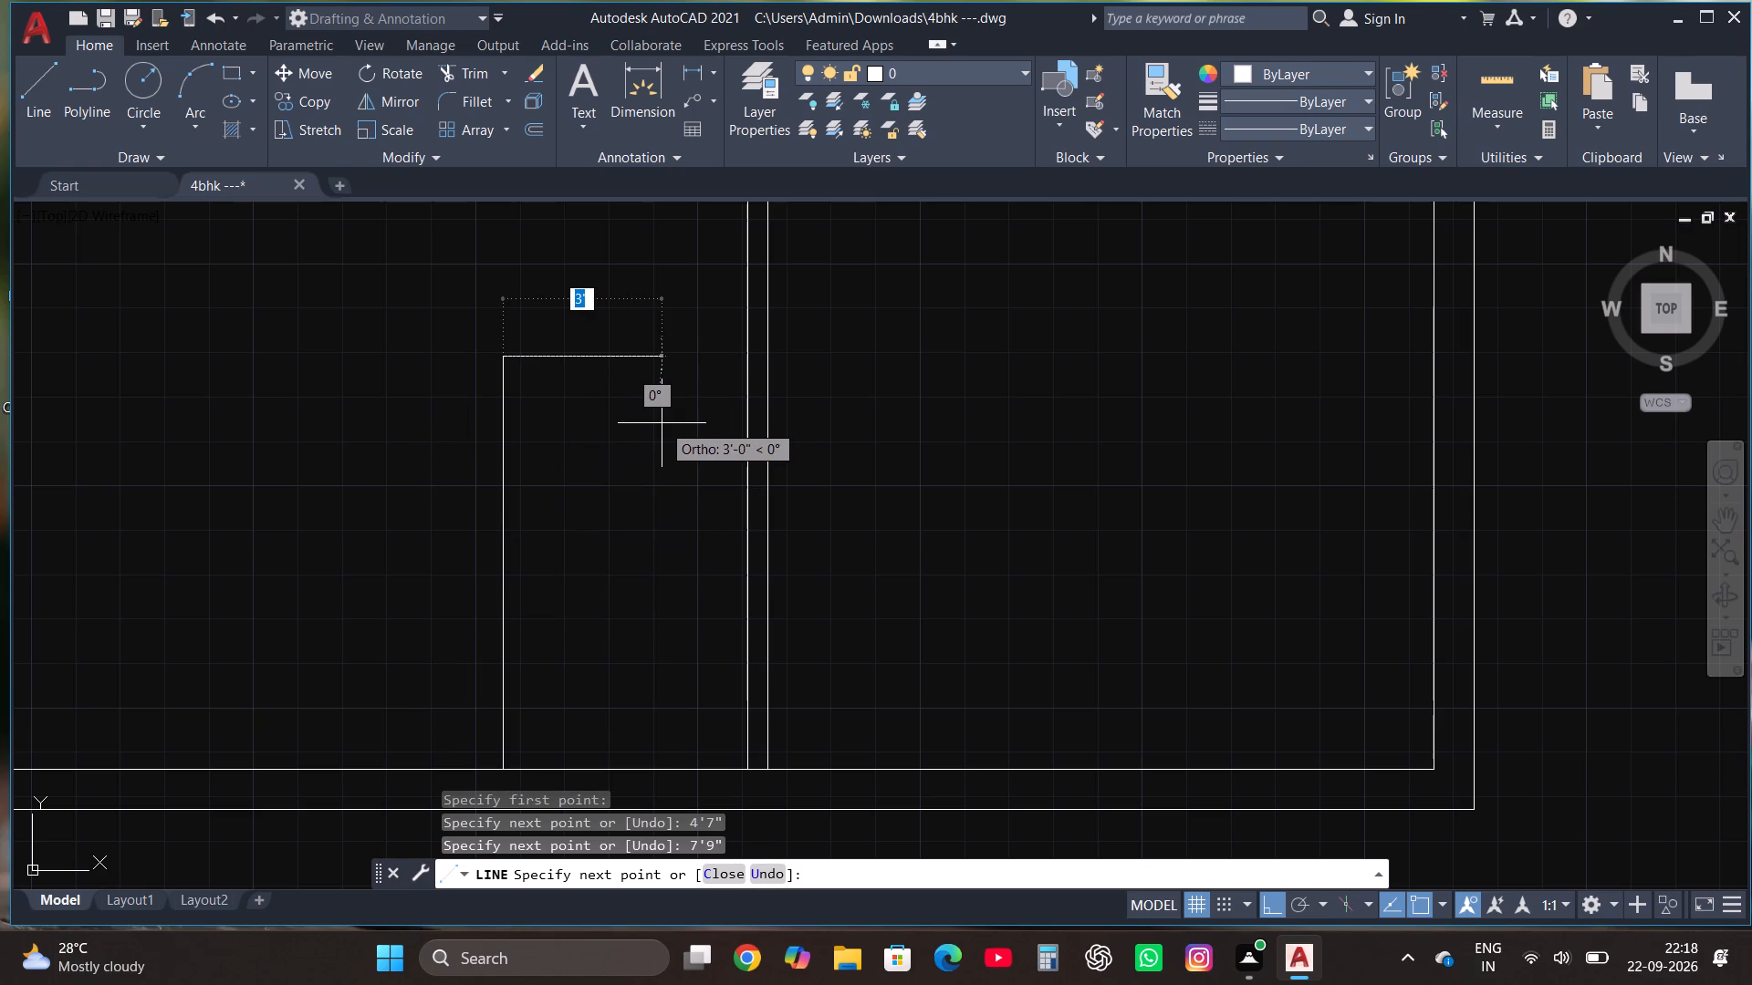
pyautogui.write('4\'7"')
pyautogui.press('Return')
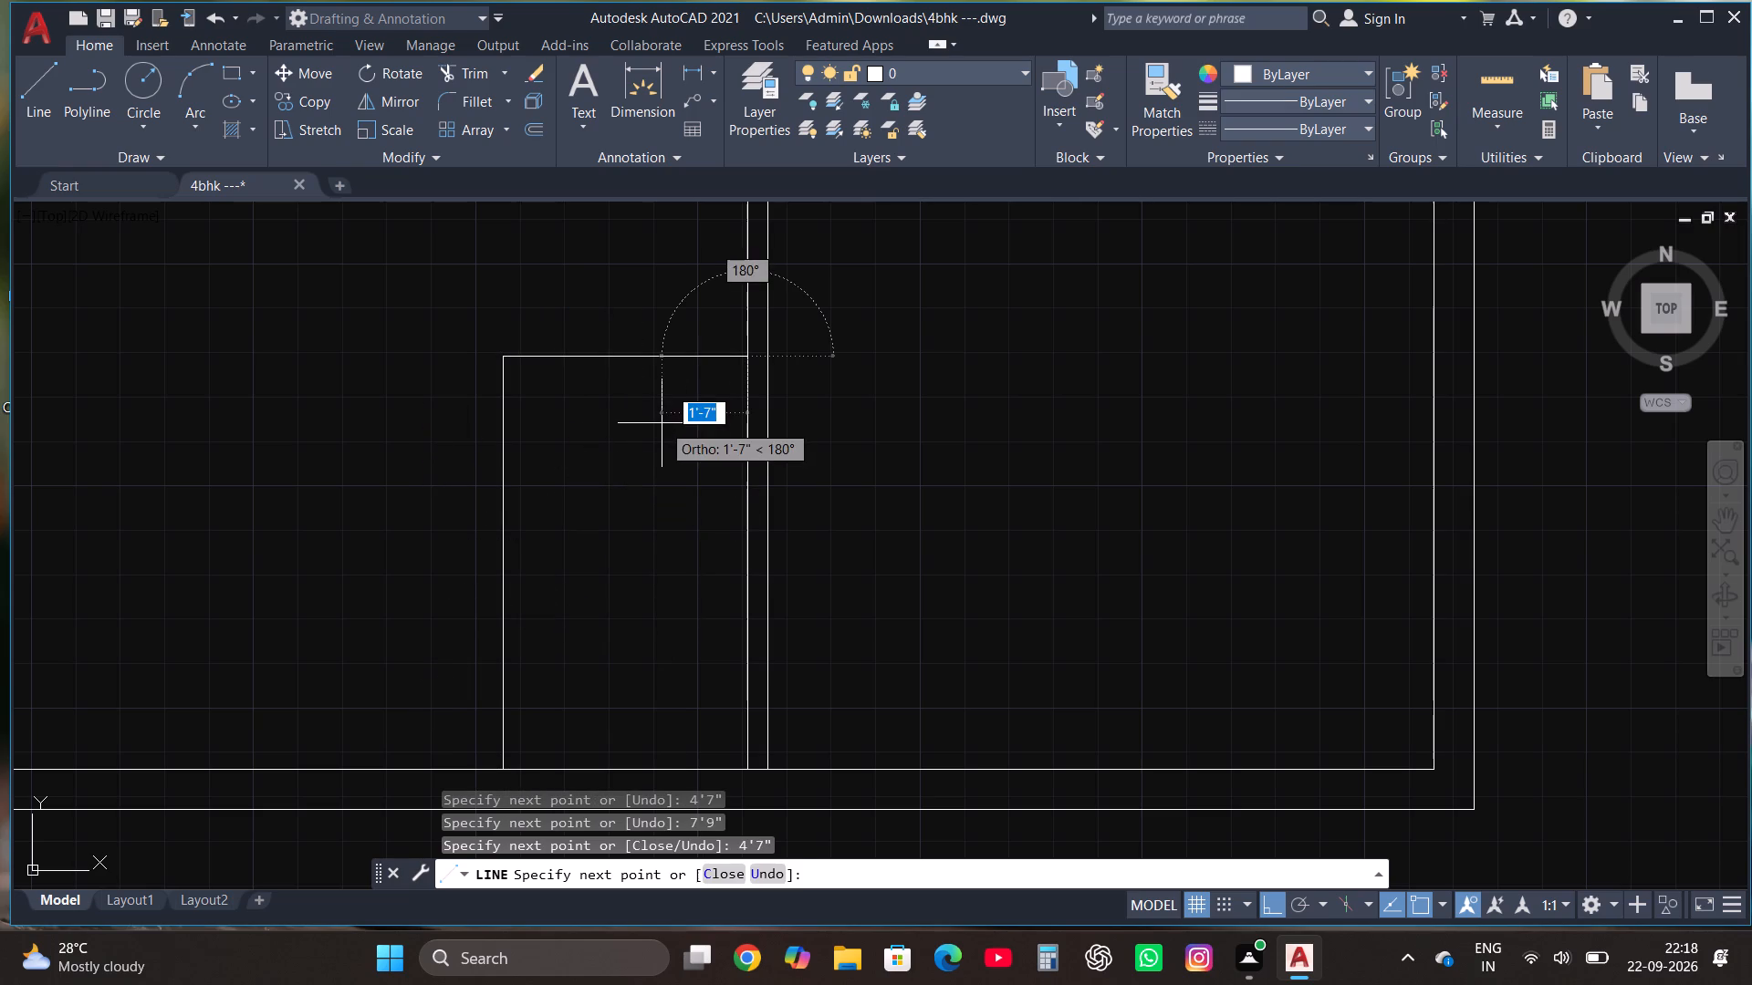
pyautogui.press('Escape')
# Offset the 4'7" by 7'9" room's left and top lines outward by 4.5" to form its partitions.
pyautogui.scroll(-1, 662, 427)
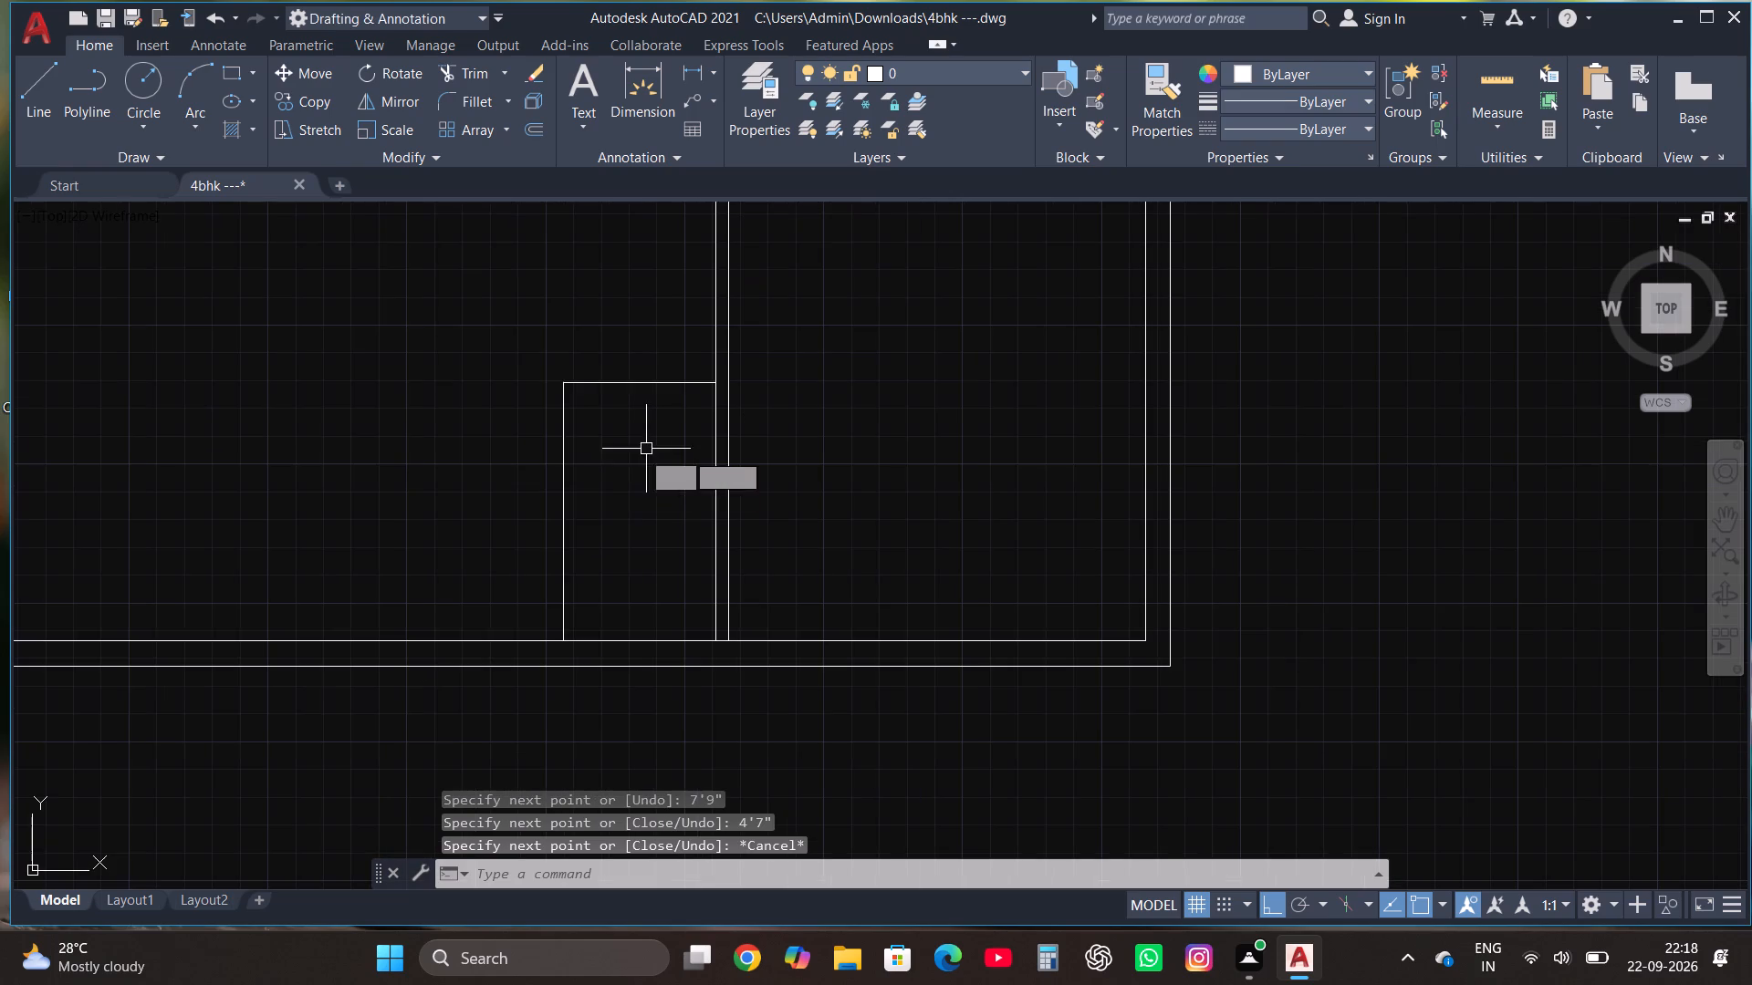
pyautogui.click(577, 477)
pyautogui.click(508, 358)
pyautogui.click(535, 127)
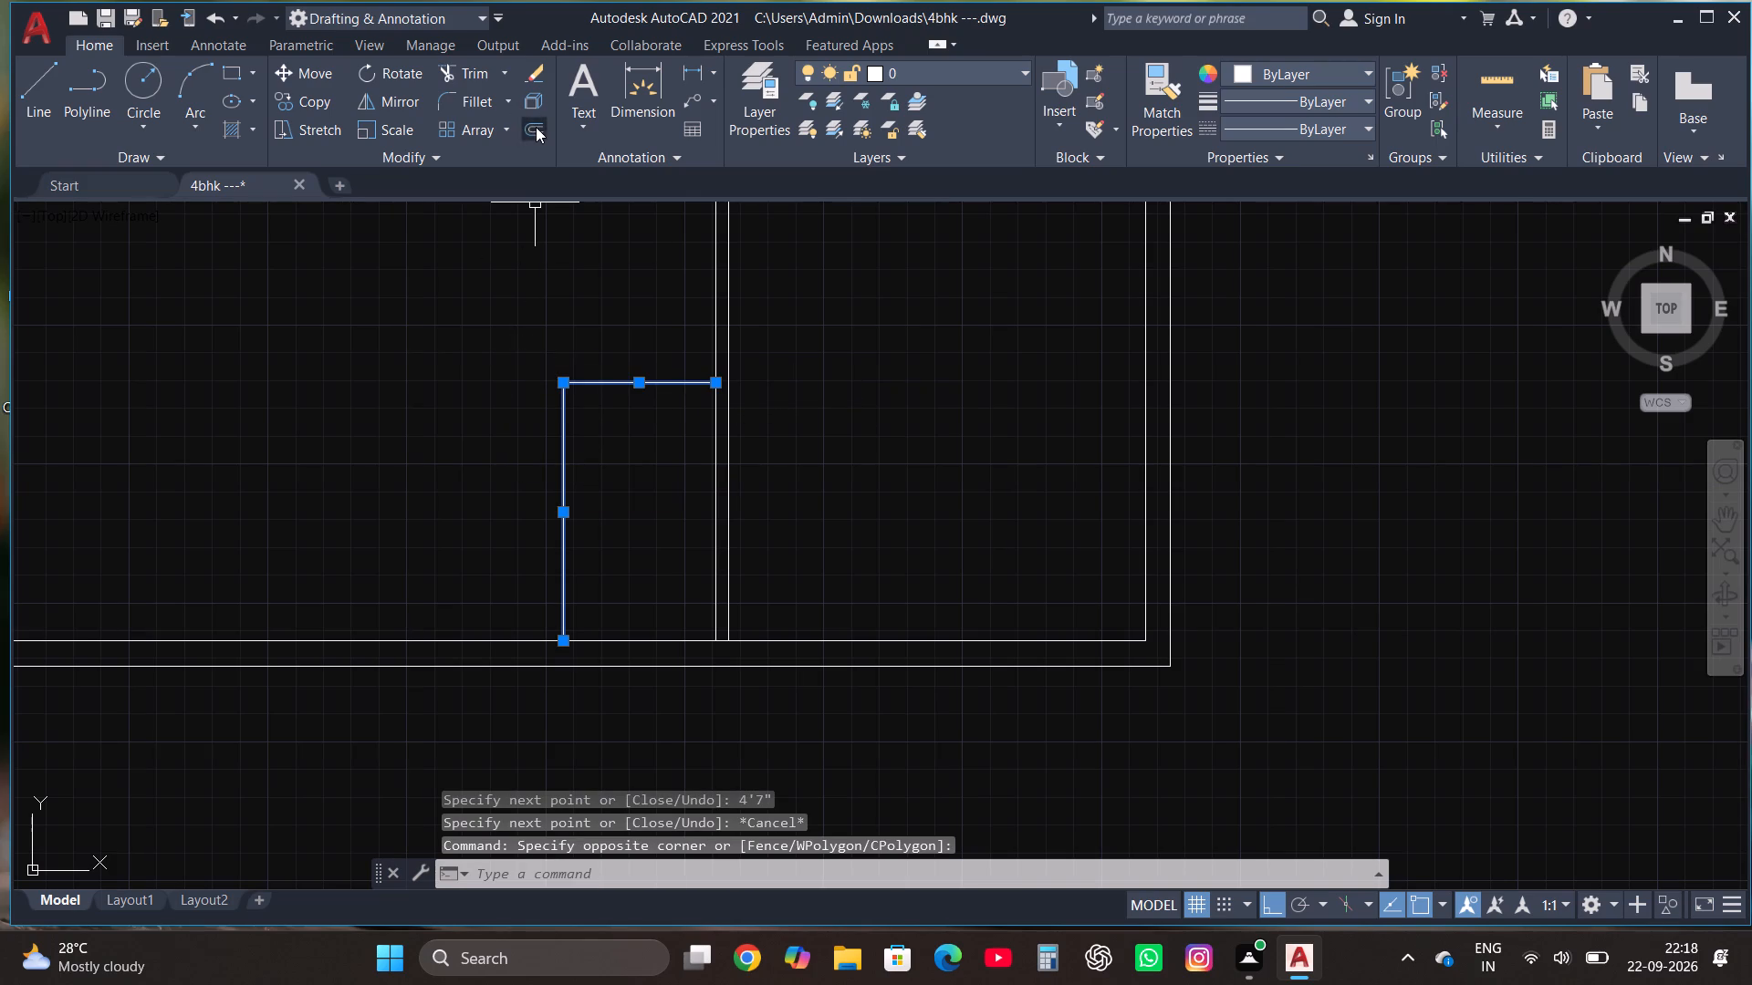
pyautogui.click(563, 511)
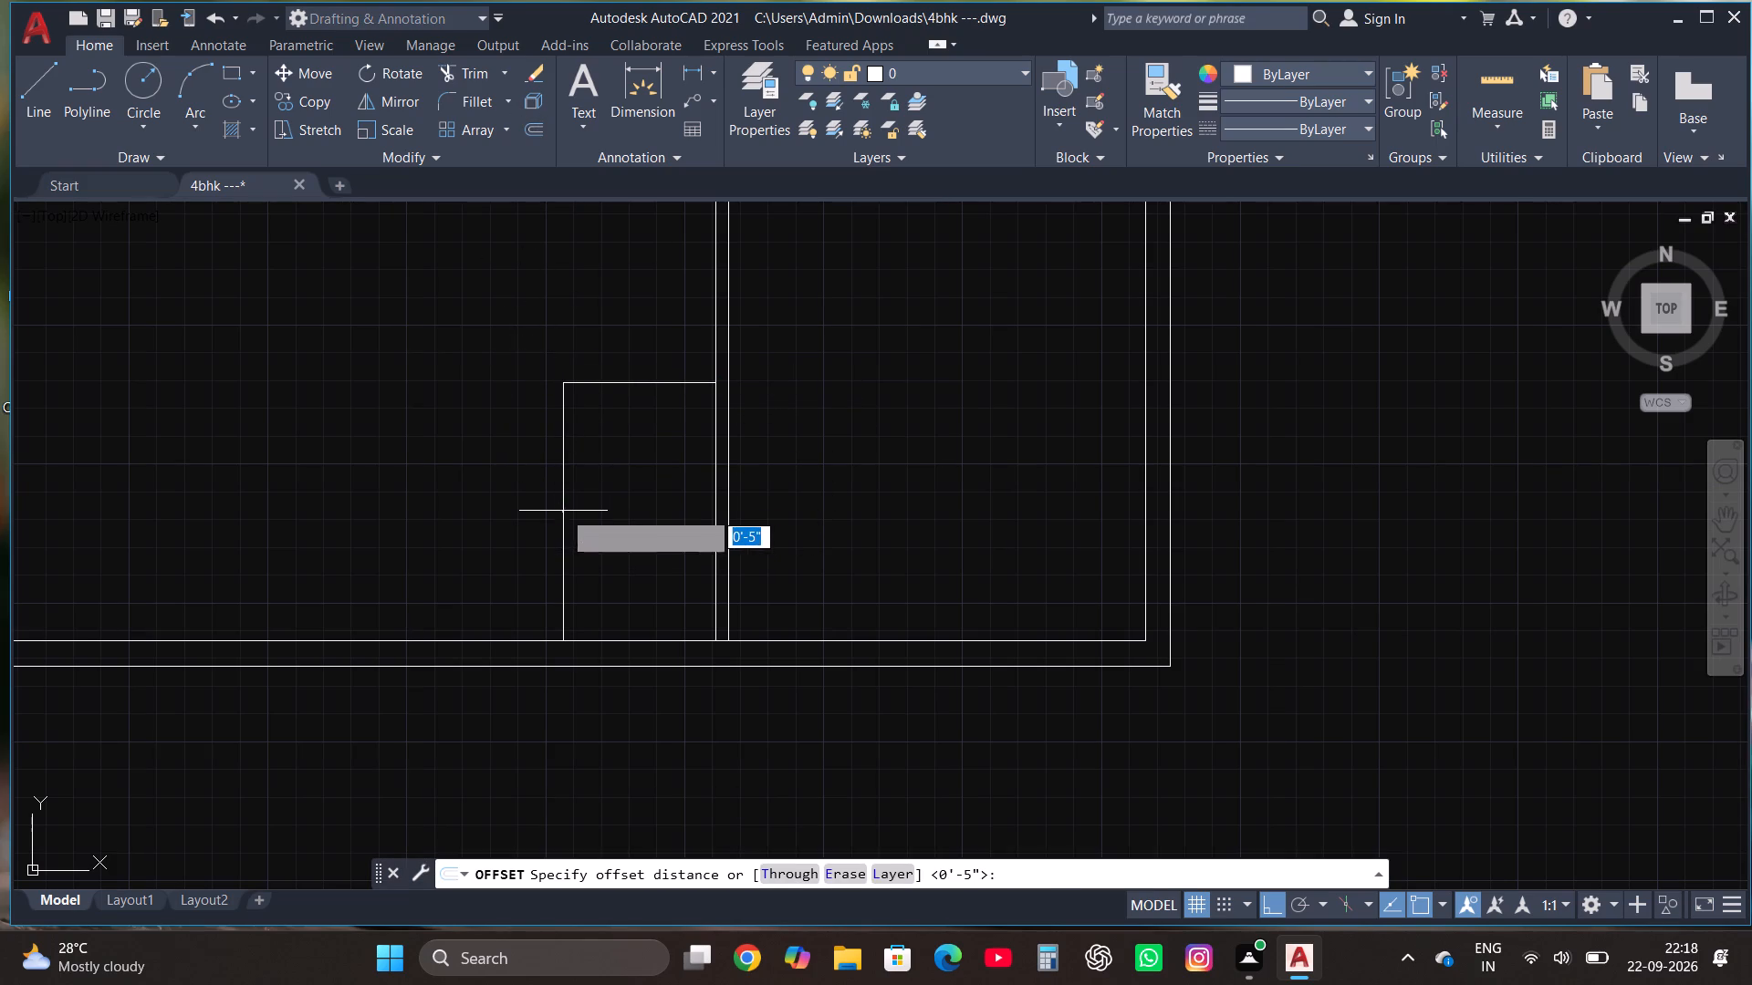
pyautogui.click(547, 504)
pyautogui.click(561, 513)
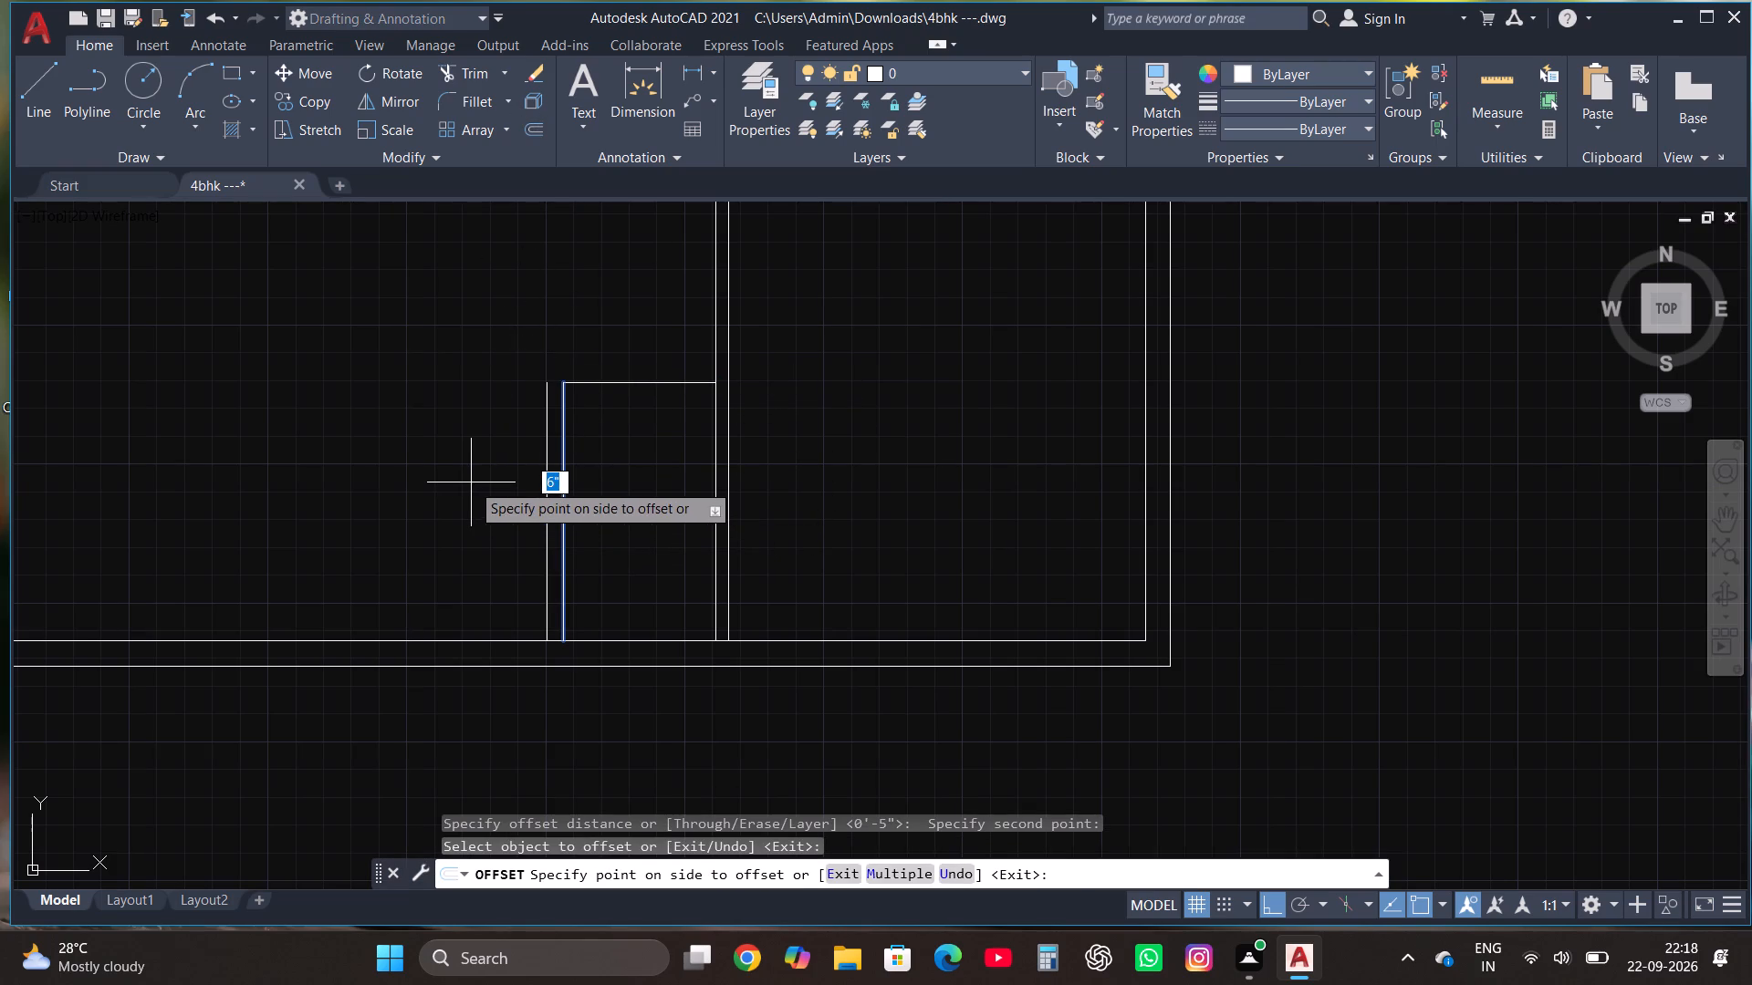
pyautogui.write('4.5"')
pyautogui.press('Return')
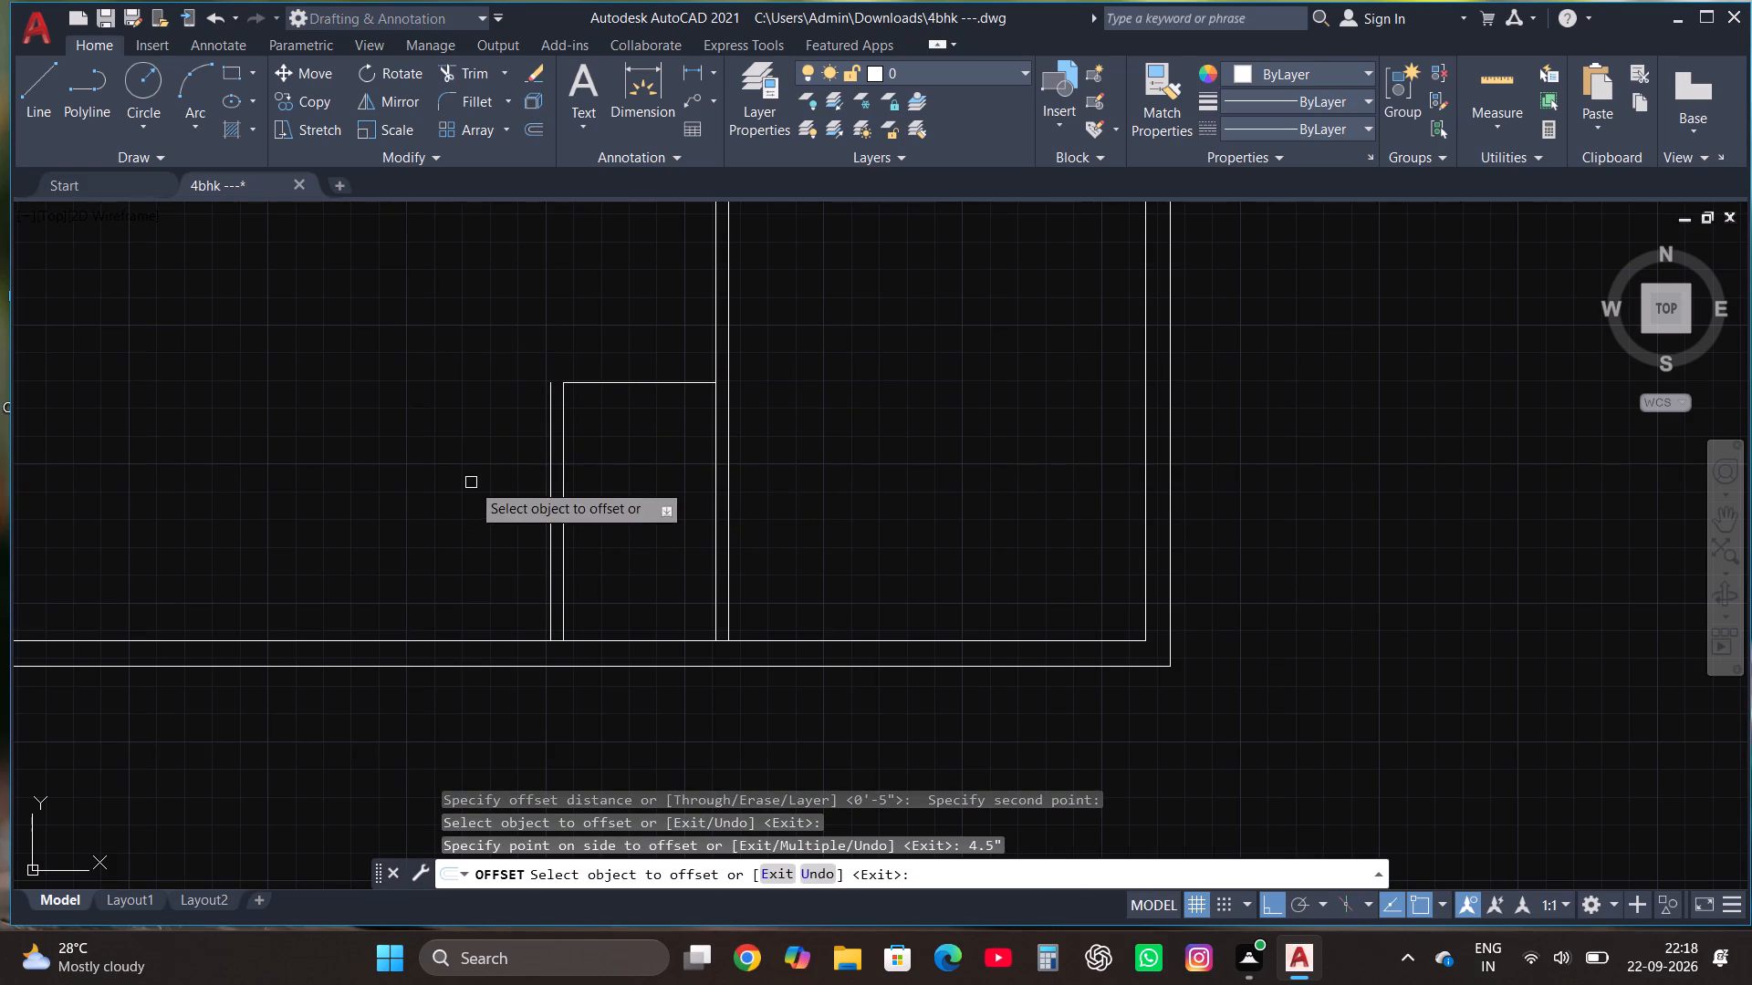
pyautogui.click(593, 379)
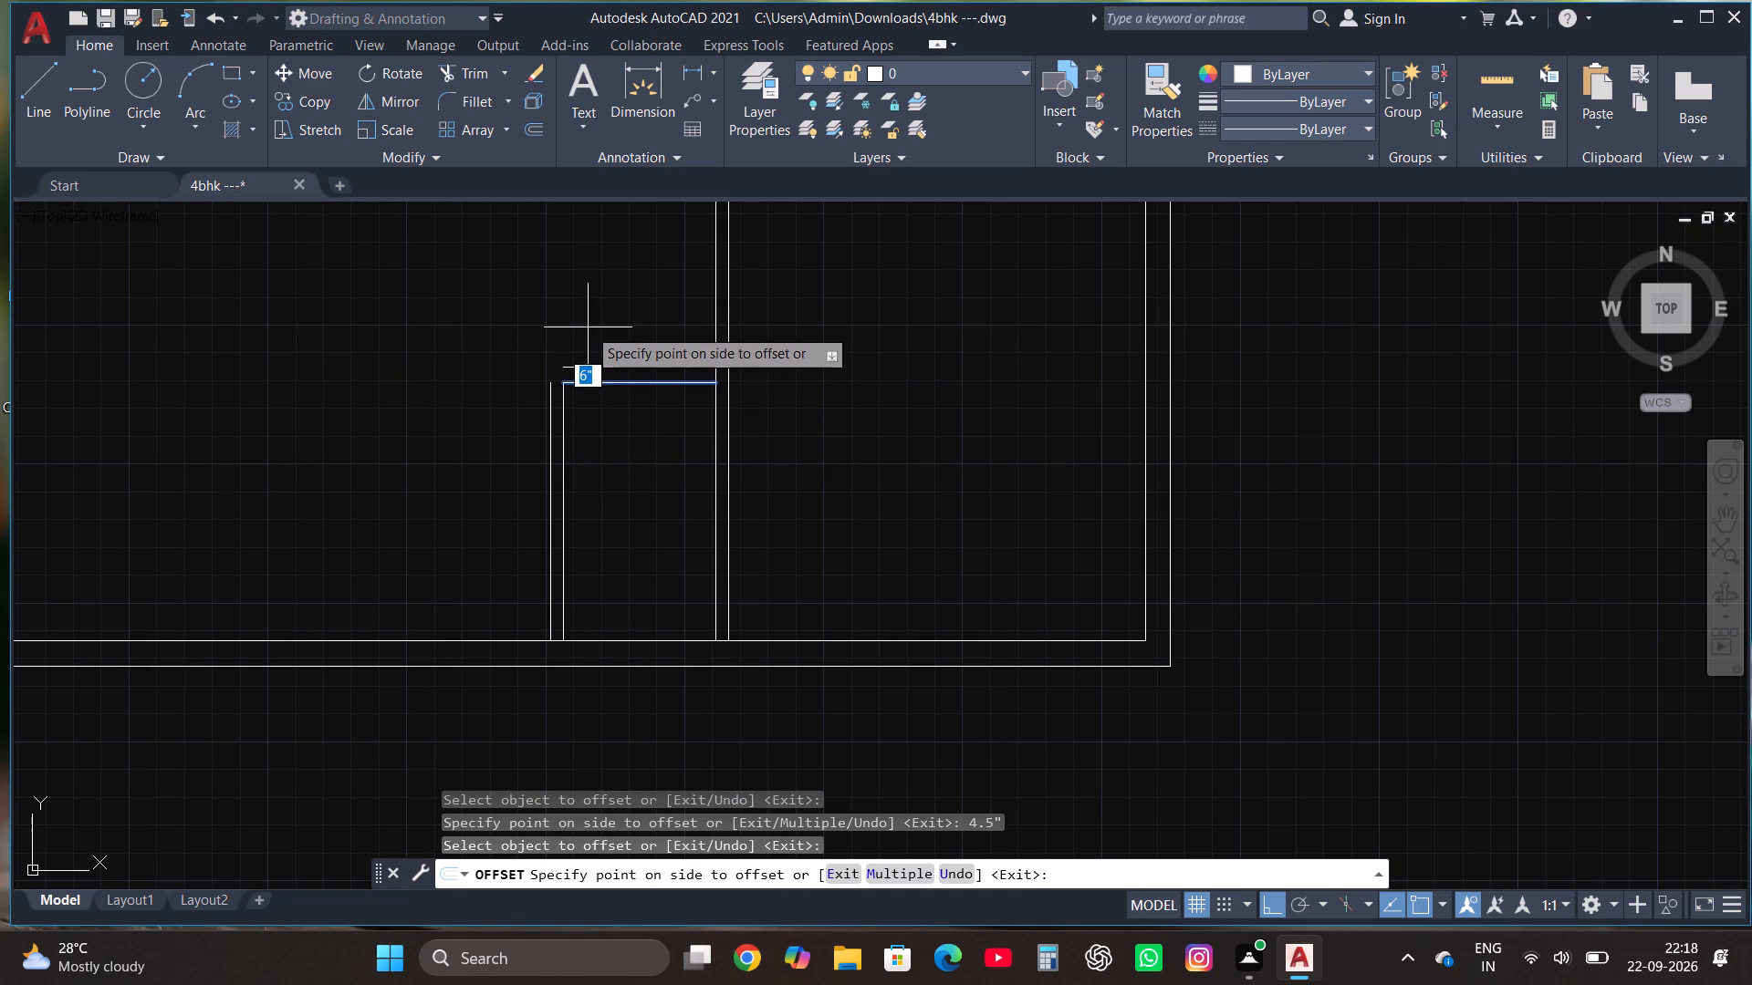
pyautogui.write('4.5"')
pyautogui.press('Return')
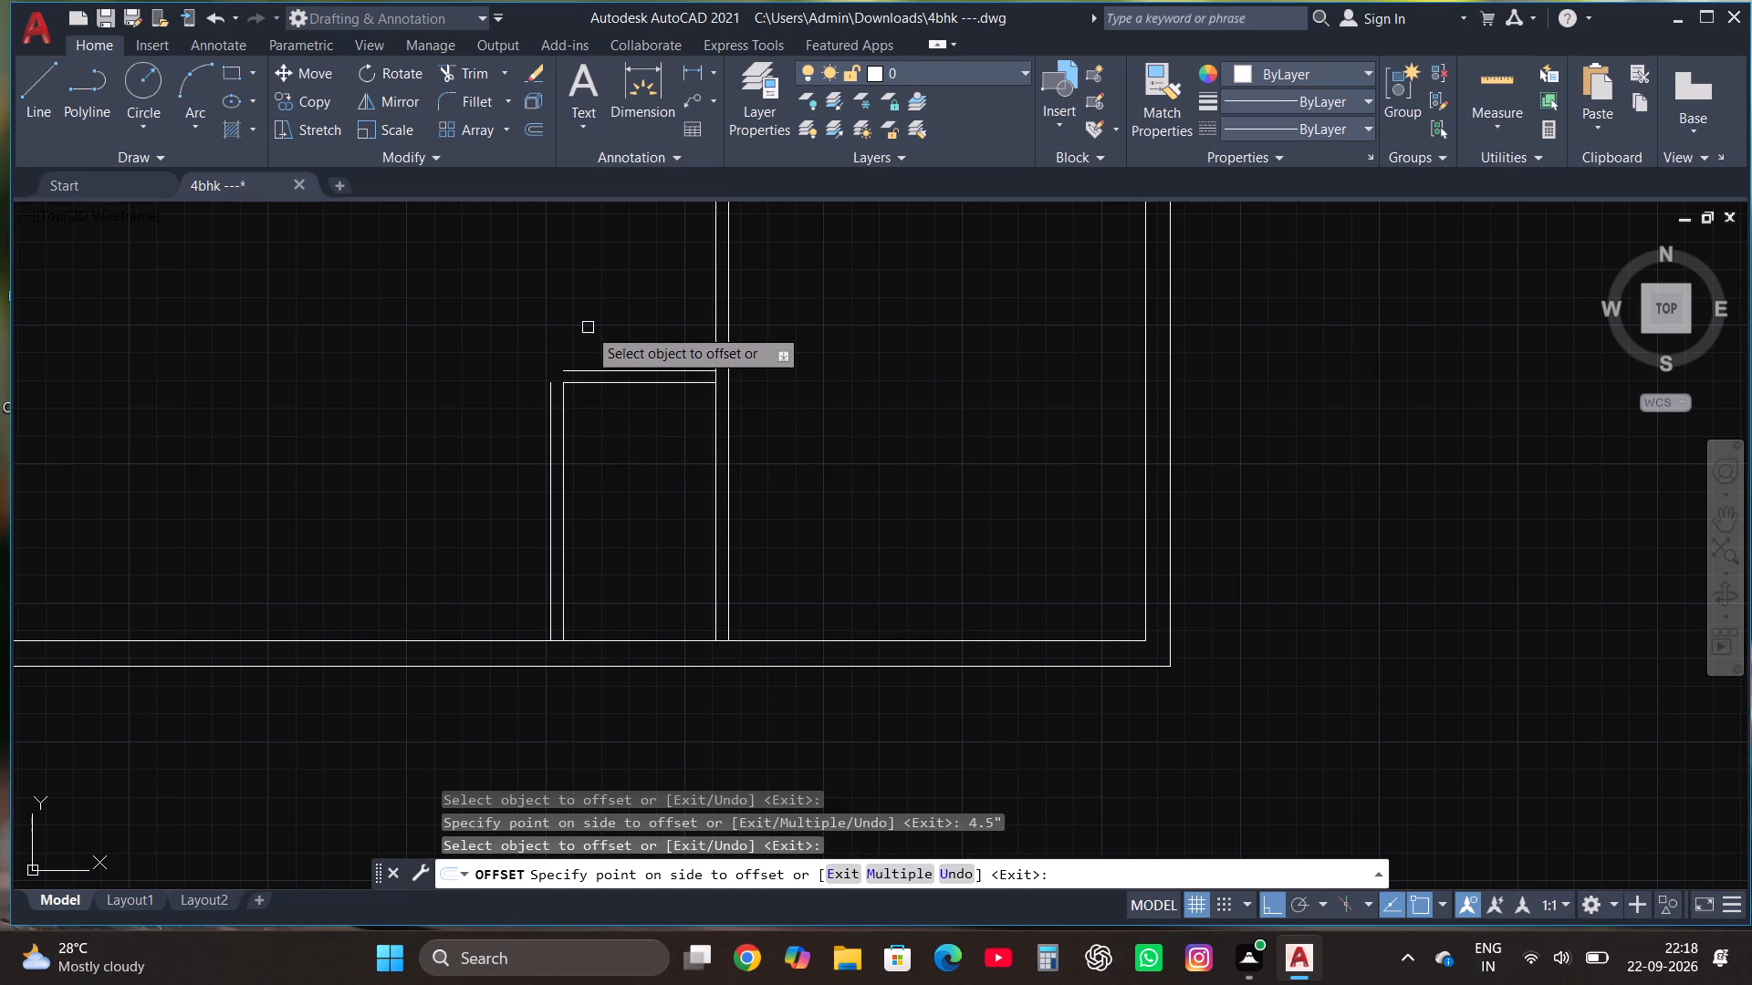
# Fillet the two offset lines together to close the 4'7" by 7'9" room's outer top-left corner.
pyautogui.click(470, 104)
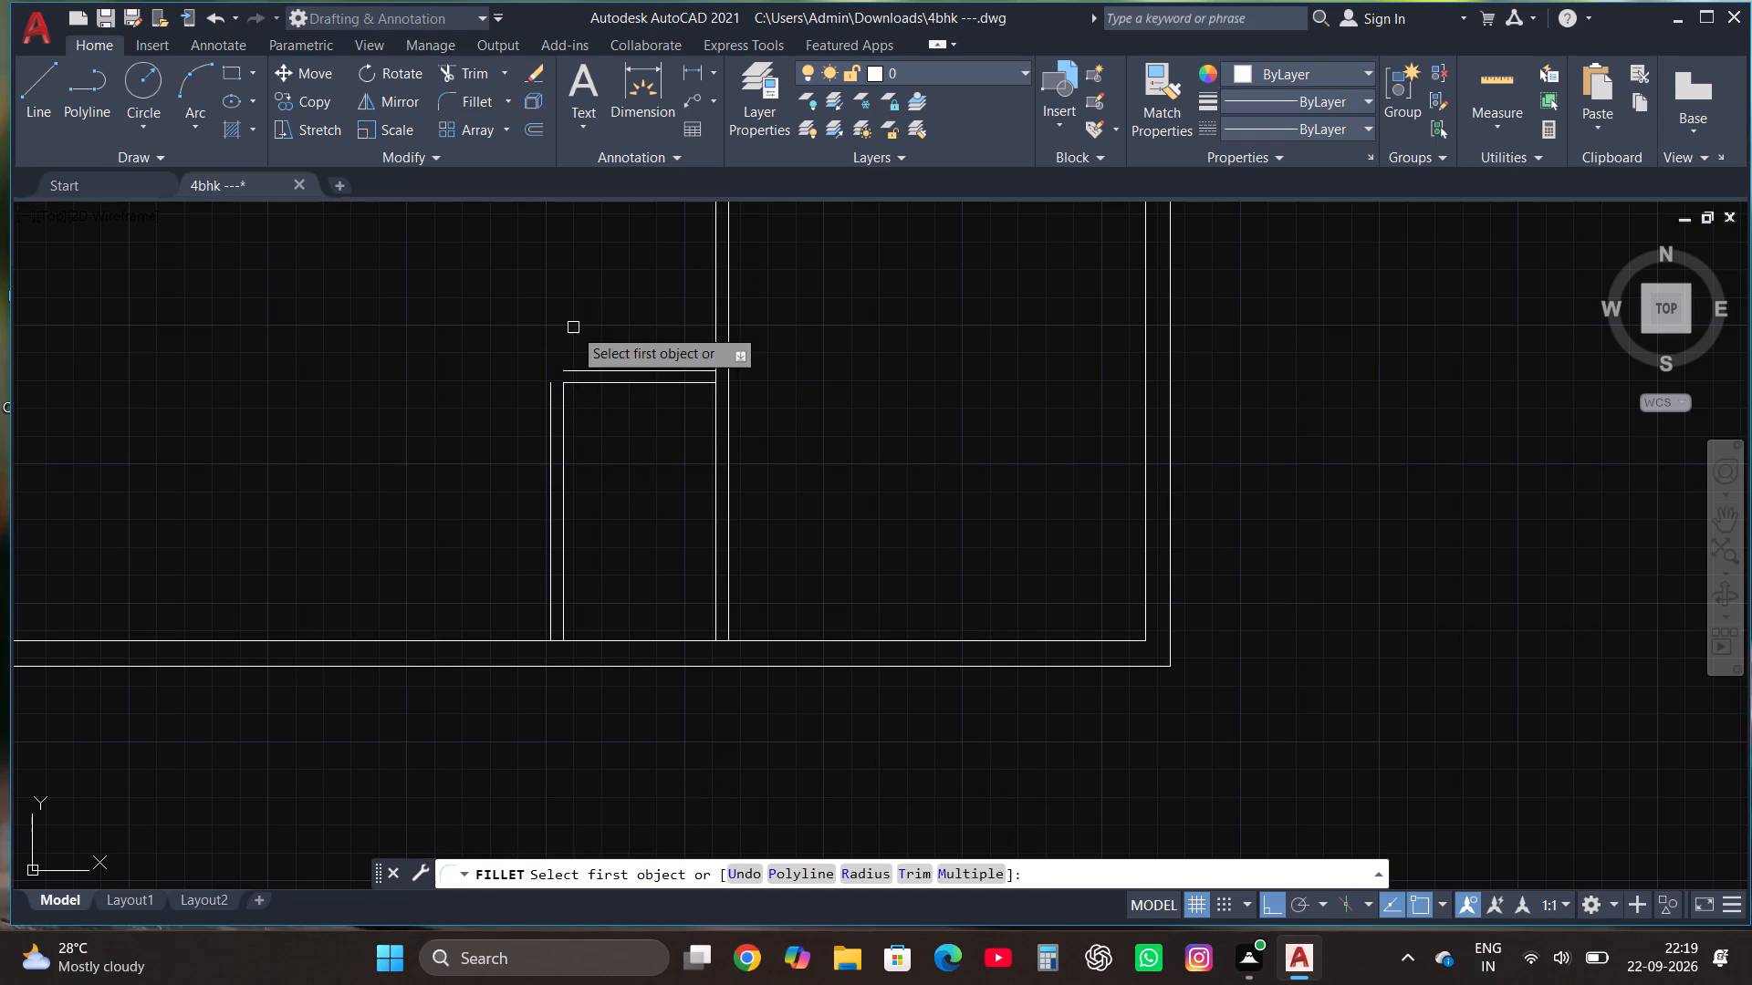
pyautogui.click(602, 370)
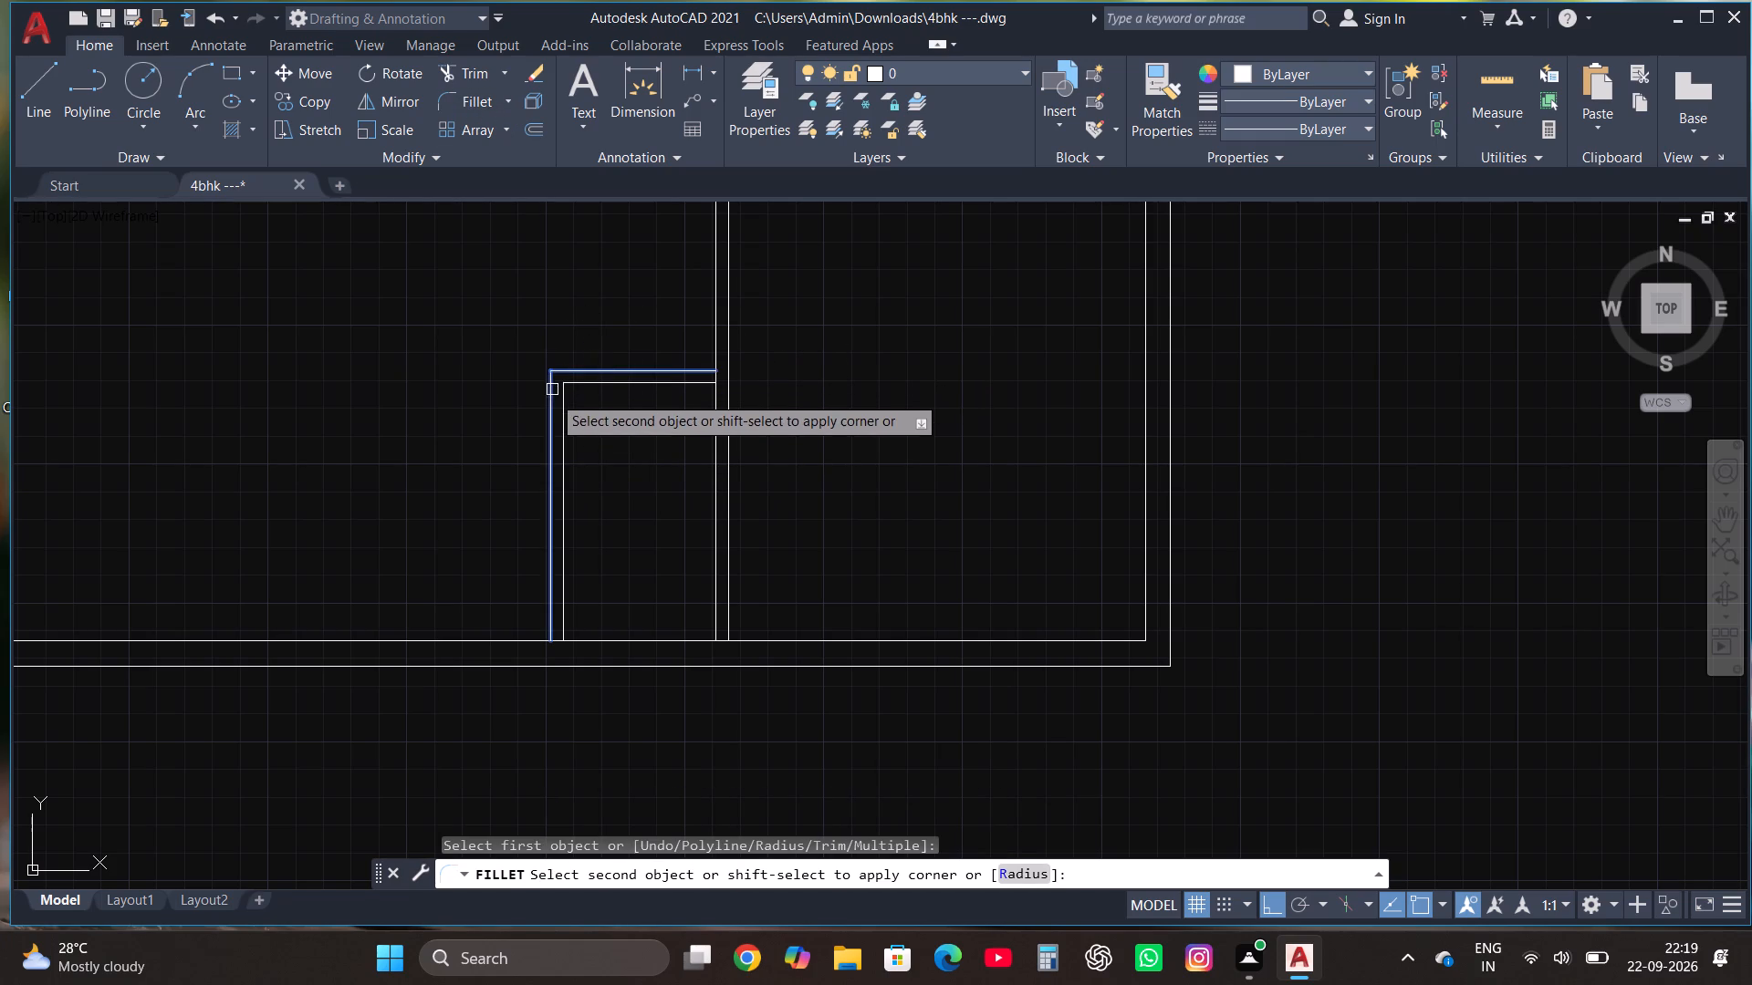
pyautogui.click(552, 407)
# Draw a horizontal line from the 4'7" by 7'9" room's outer left side, level with its inner top line, left into the outer wall.
pyautogui.scroll(-2, 728, 586)
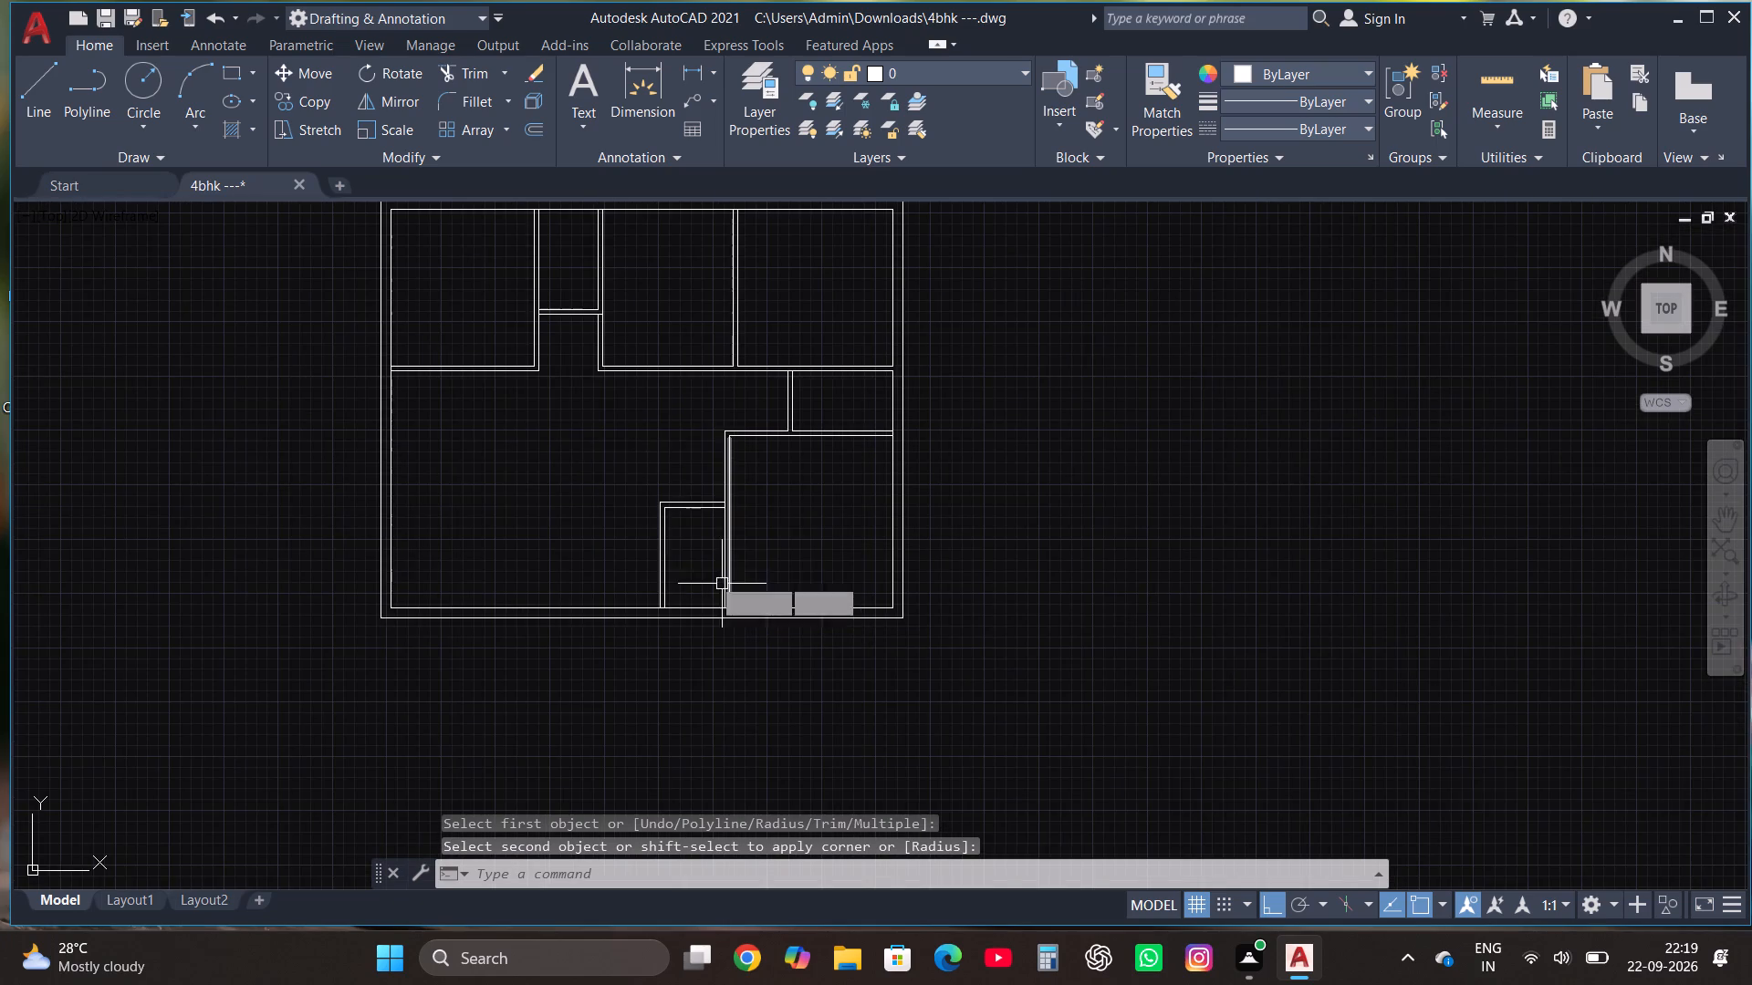
pyautogui.click(49, 88)
pyautogui.scroll(-1, 1111, 475)
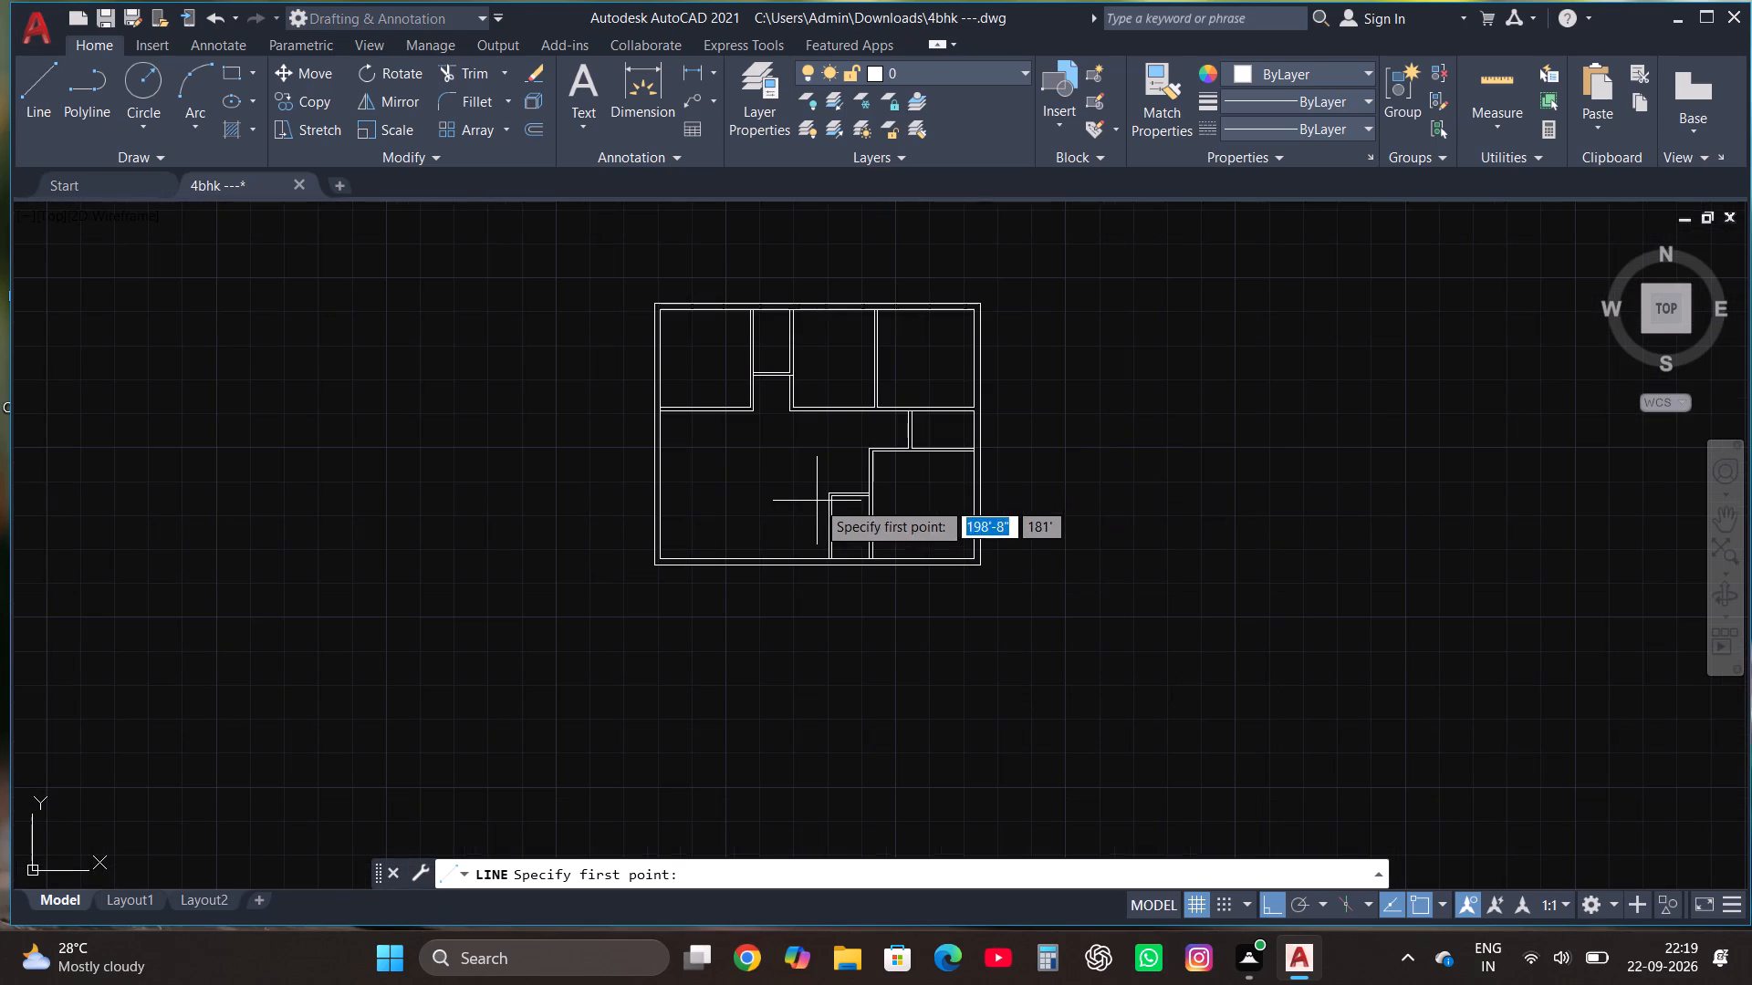
pyautogui.scroll(2, 798, 507)
pyautogui.scroll(1, 889, 488)
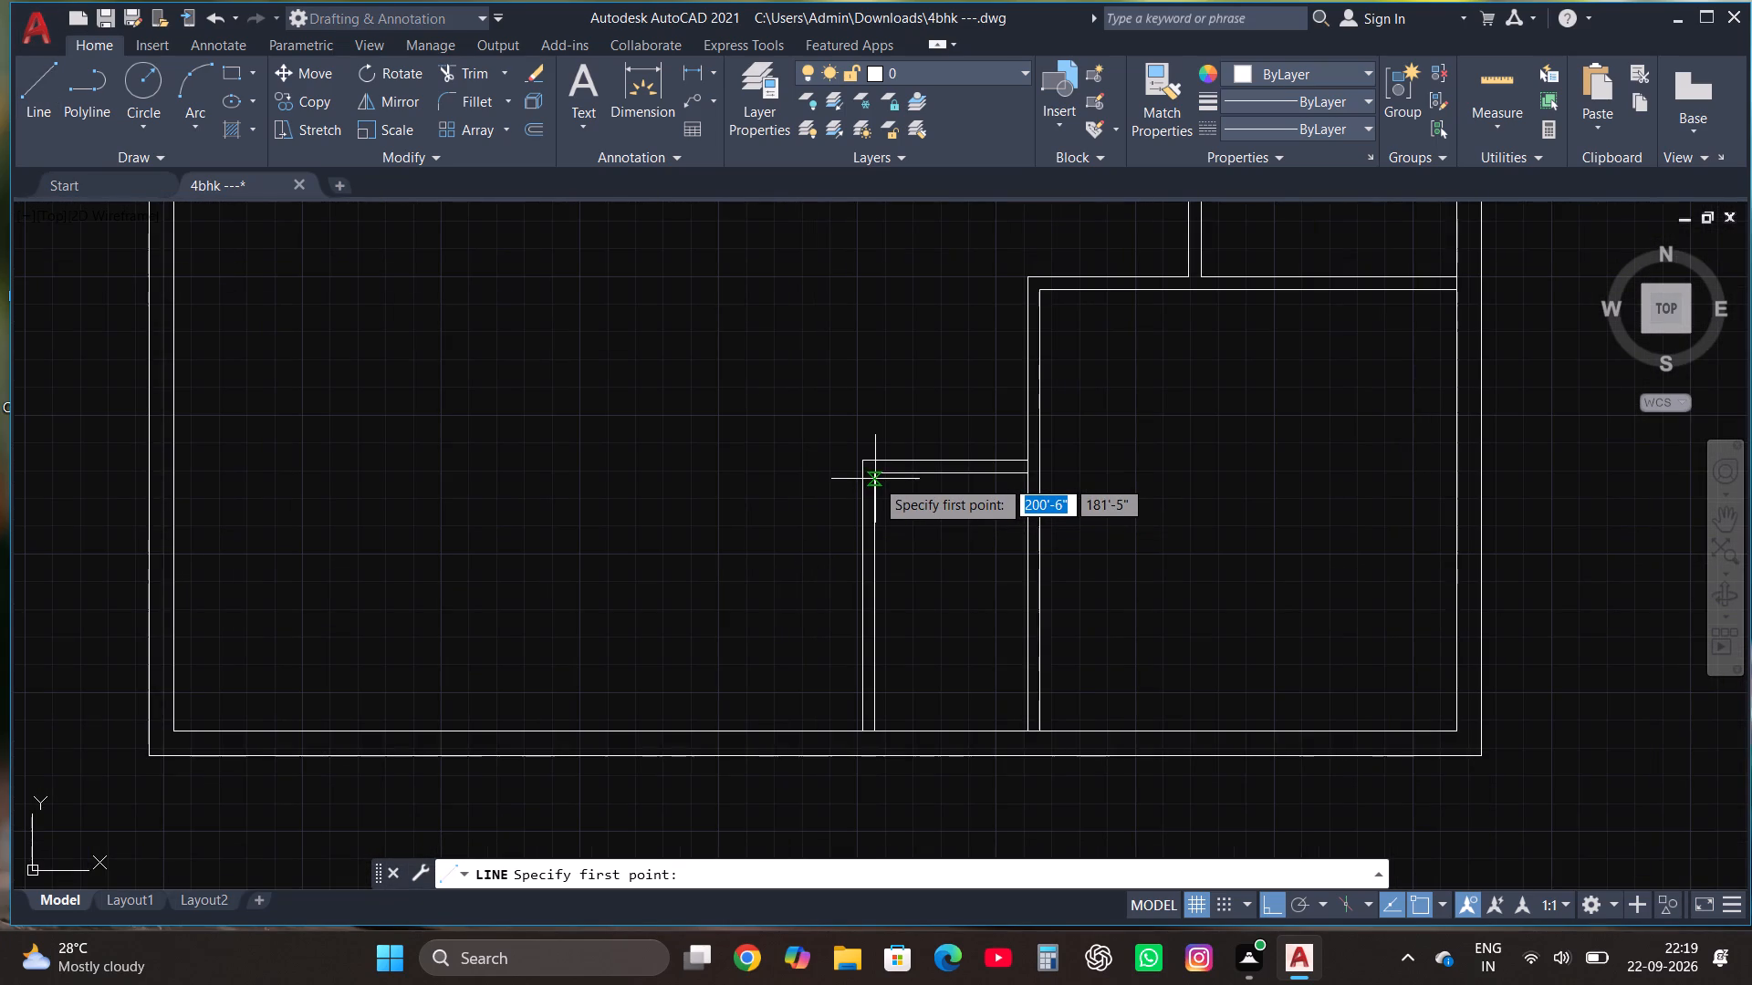
pyautogui.scroll(4, 875, 479)
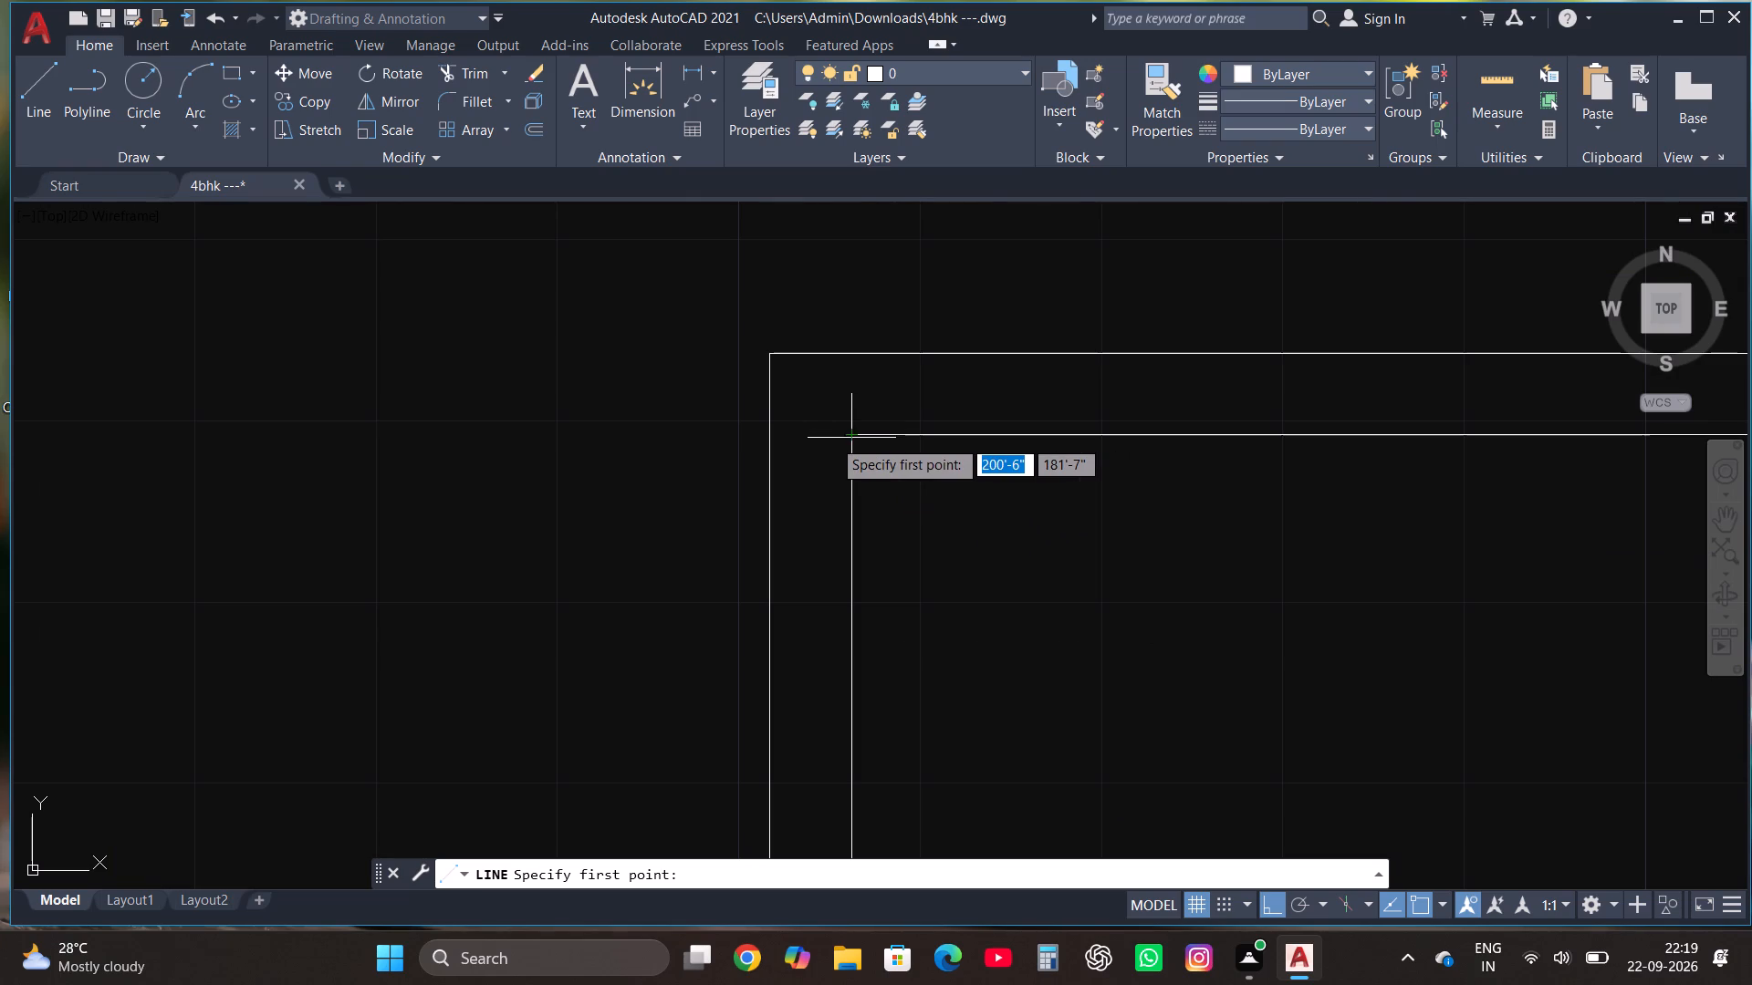
pyautogui.click(765, 435)
pyautogui.scroll(-6, 765, 435)
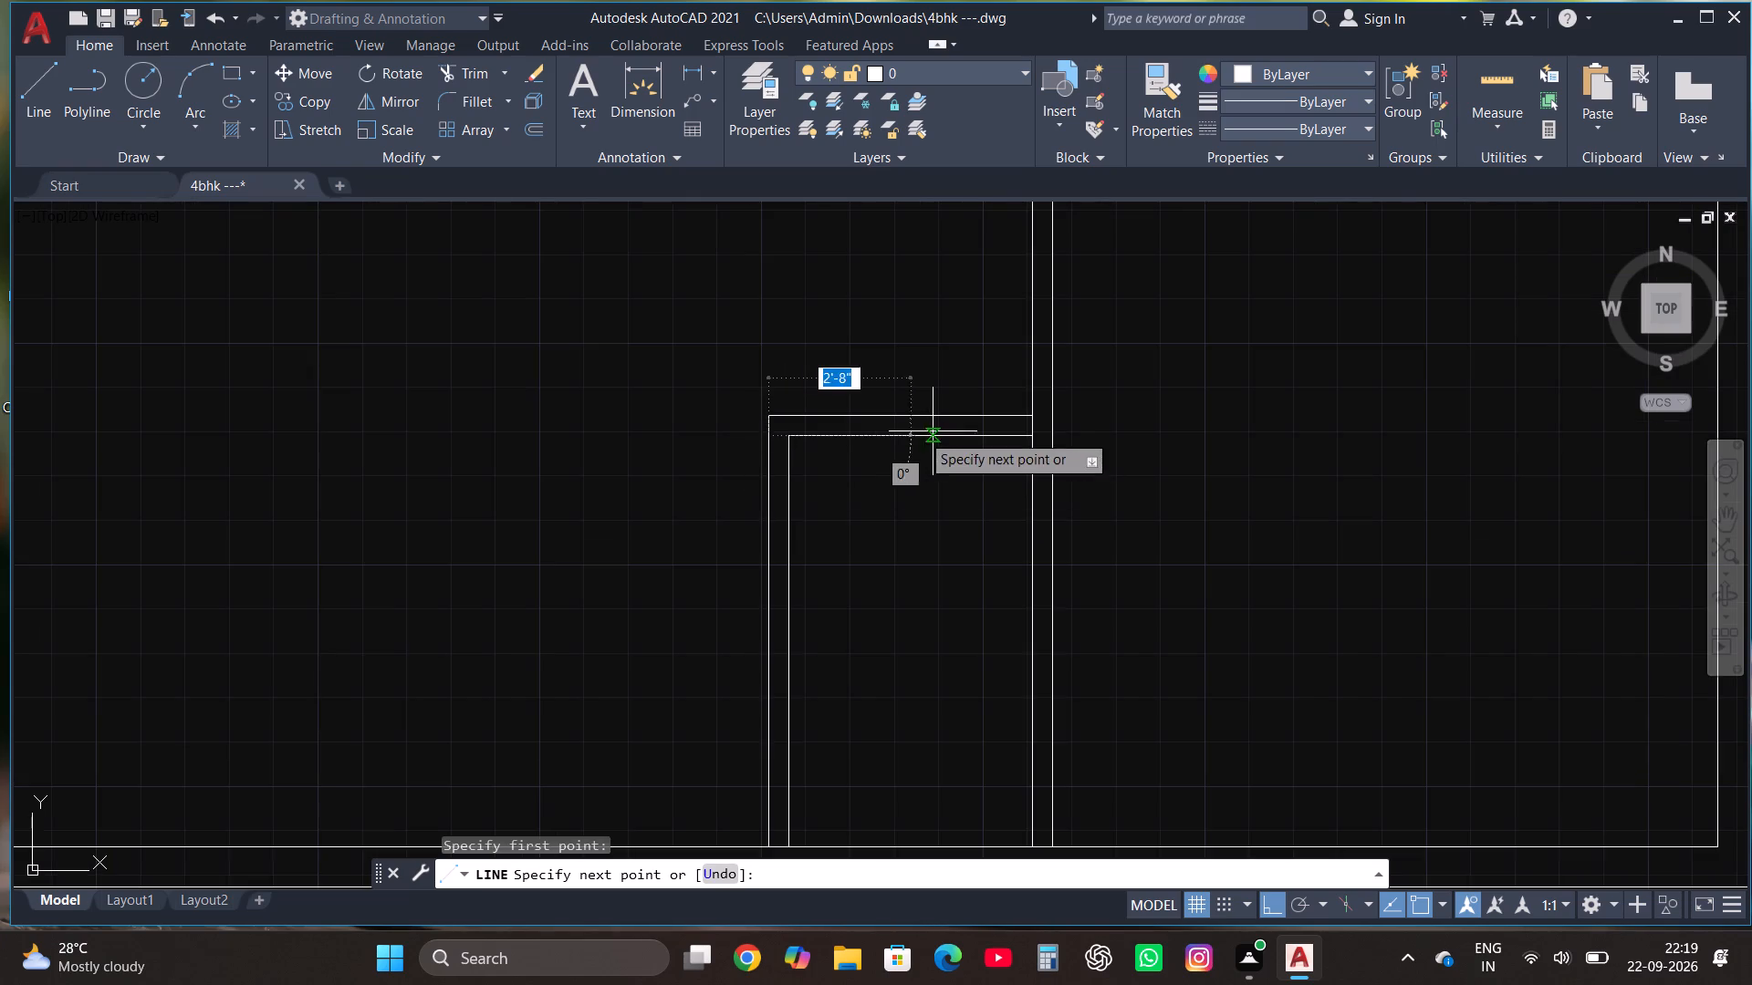
pyautogui.scroll(-4, 934, 431)
pyautogui.scroll(4, 626, 460)
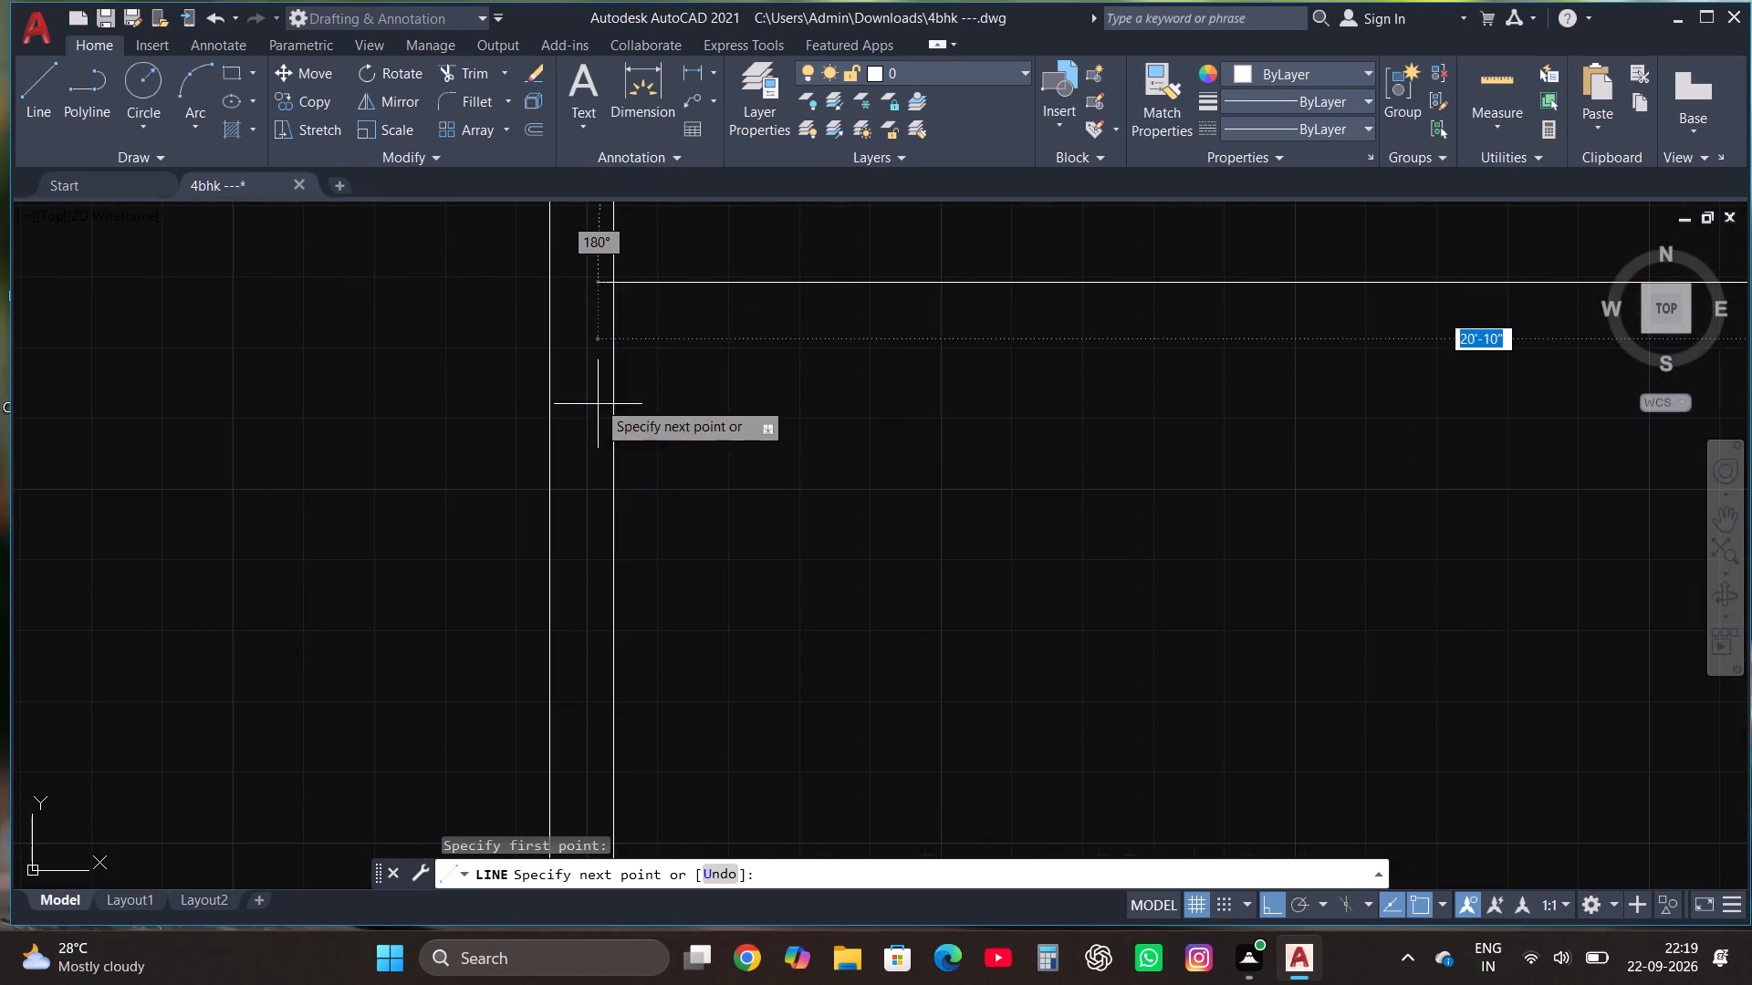
pyautogui.click(570, 347)
pyautogui.scroll(-1, 635, 551)
pyautogui.scroll(2, 632, 342)
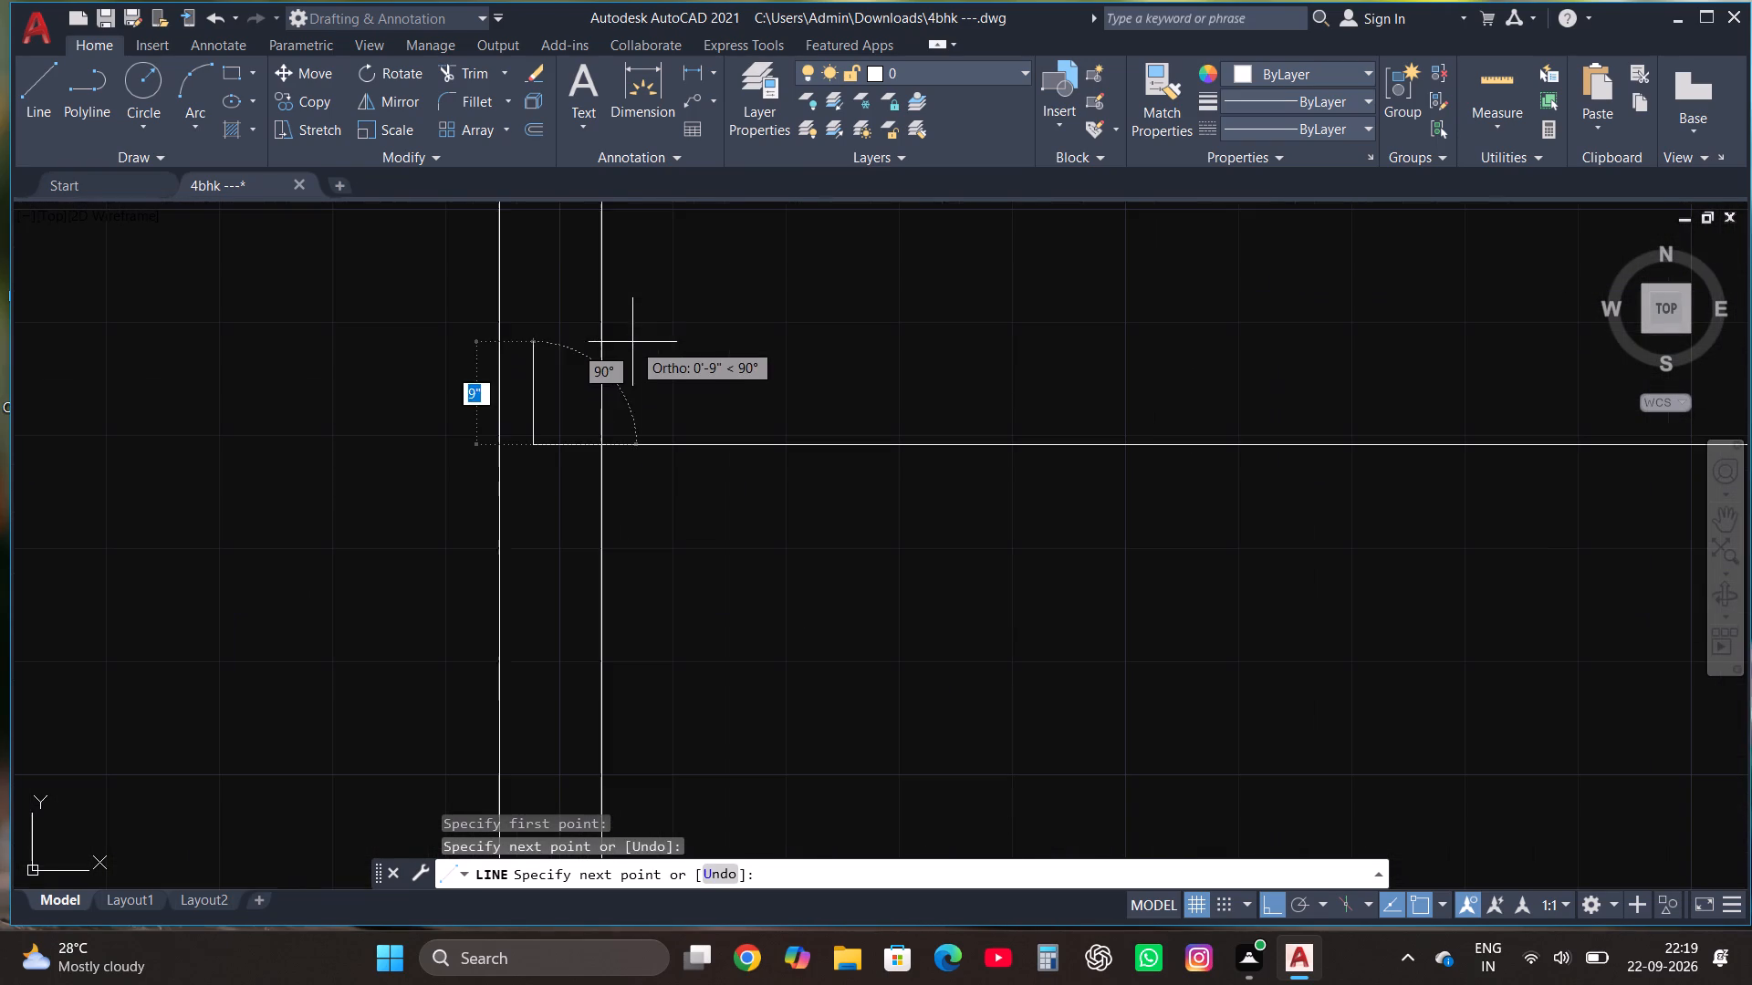
# Trim the new horizontal line's end that runs into the left outer wall.
pyautogui.click(483, 67)
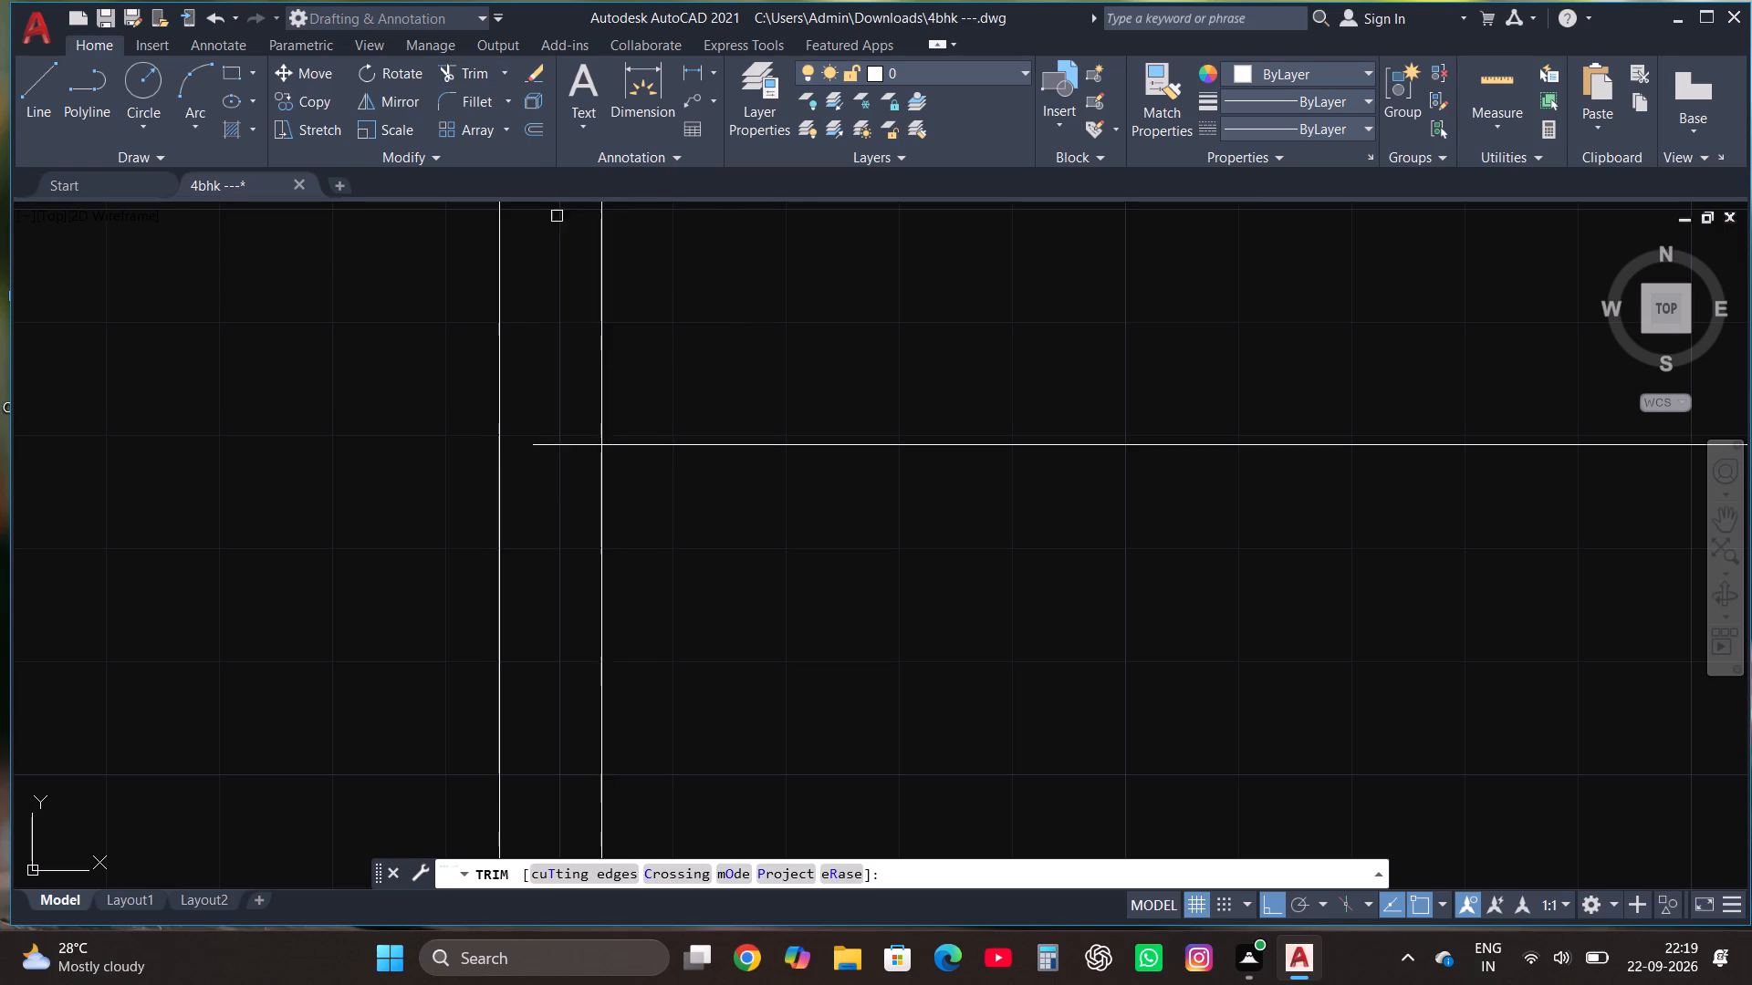
pyautogui.click(565, 416)
pyautogui.click(564, 499)
pyautogui.scroll(-2, 564, 499)
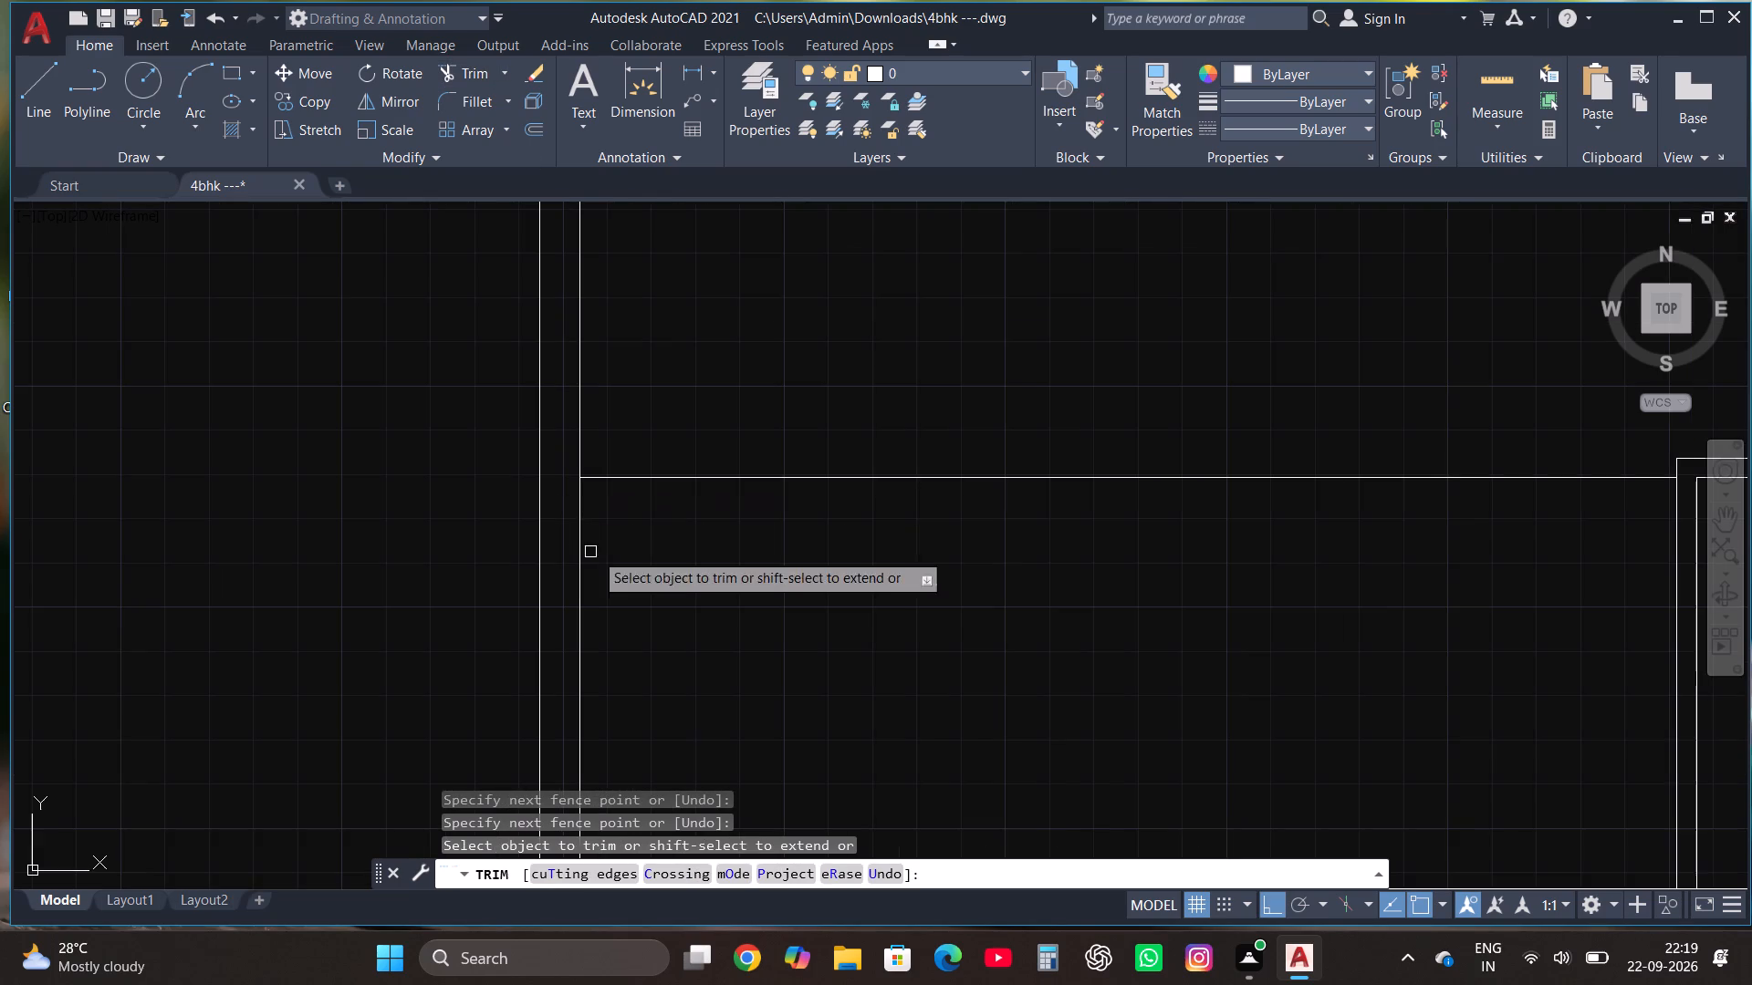
# Draw a second horizontal line from the 4'7" by 7'9" room's outer top-left corner left into the outer wall.
pyautogui.click(50, 88)
pyautogui.scroll(-1, 507, 667)
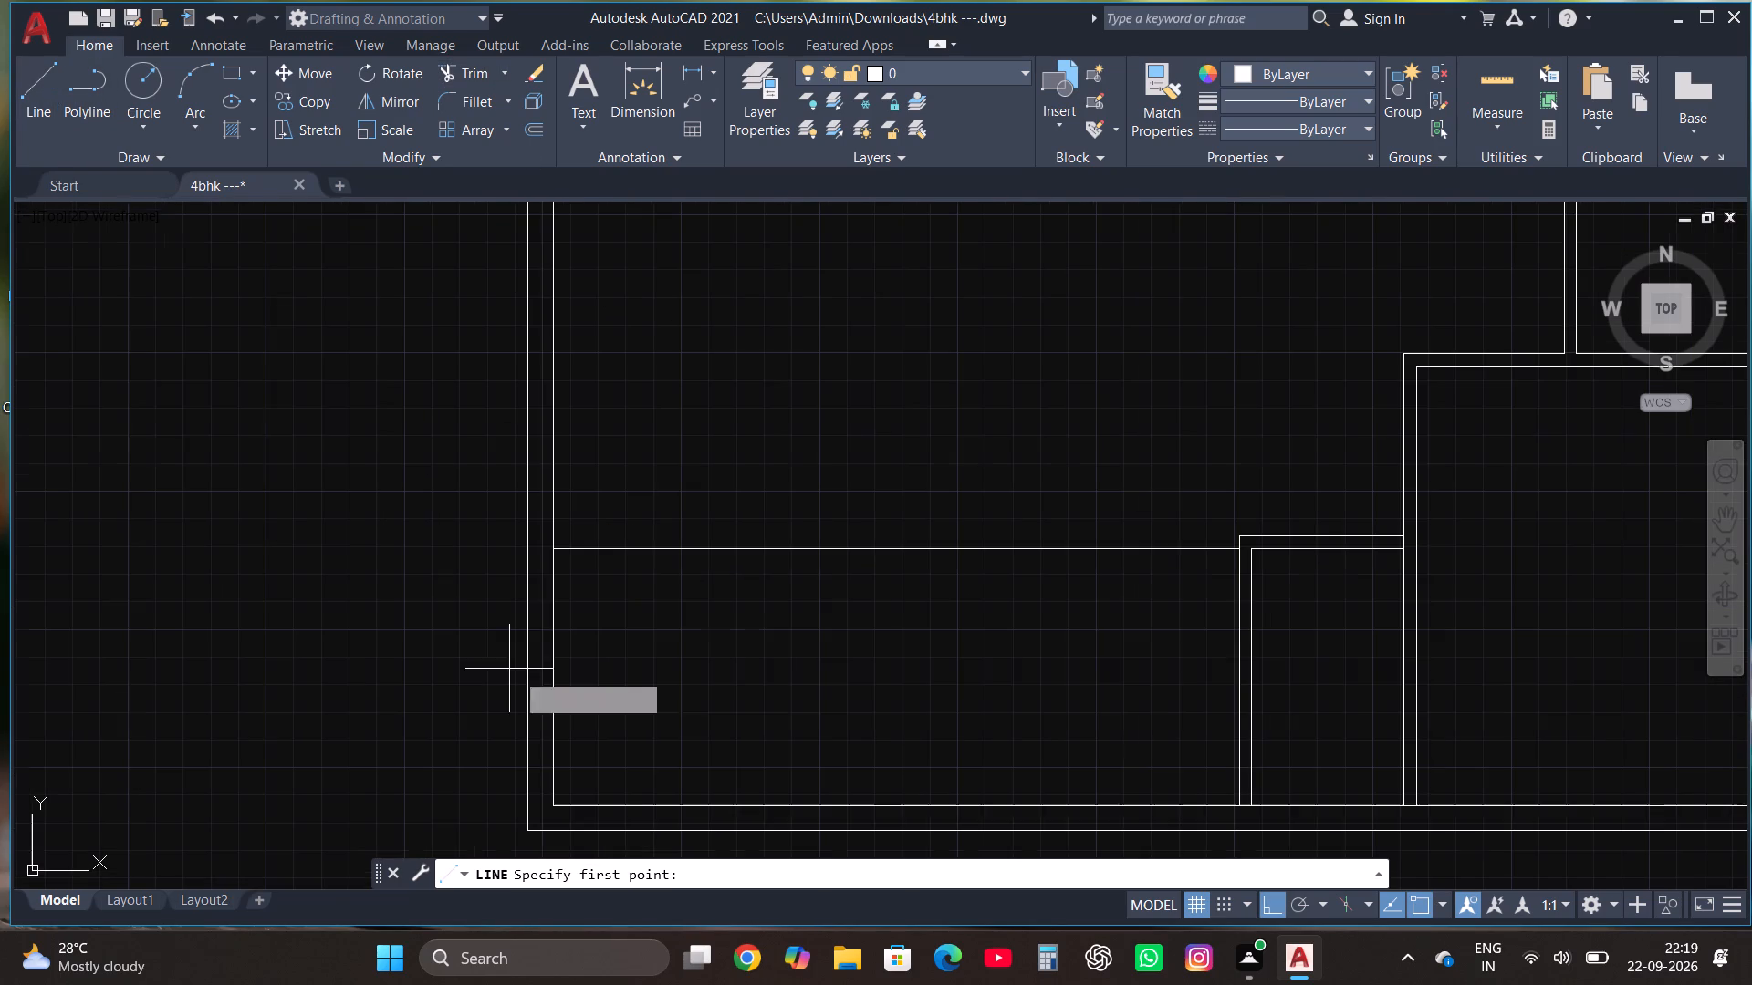
pyautogui.click(1239, 537)
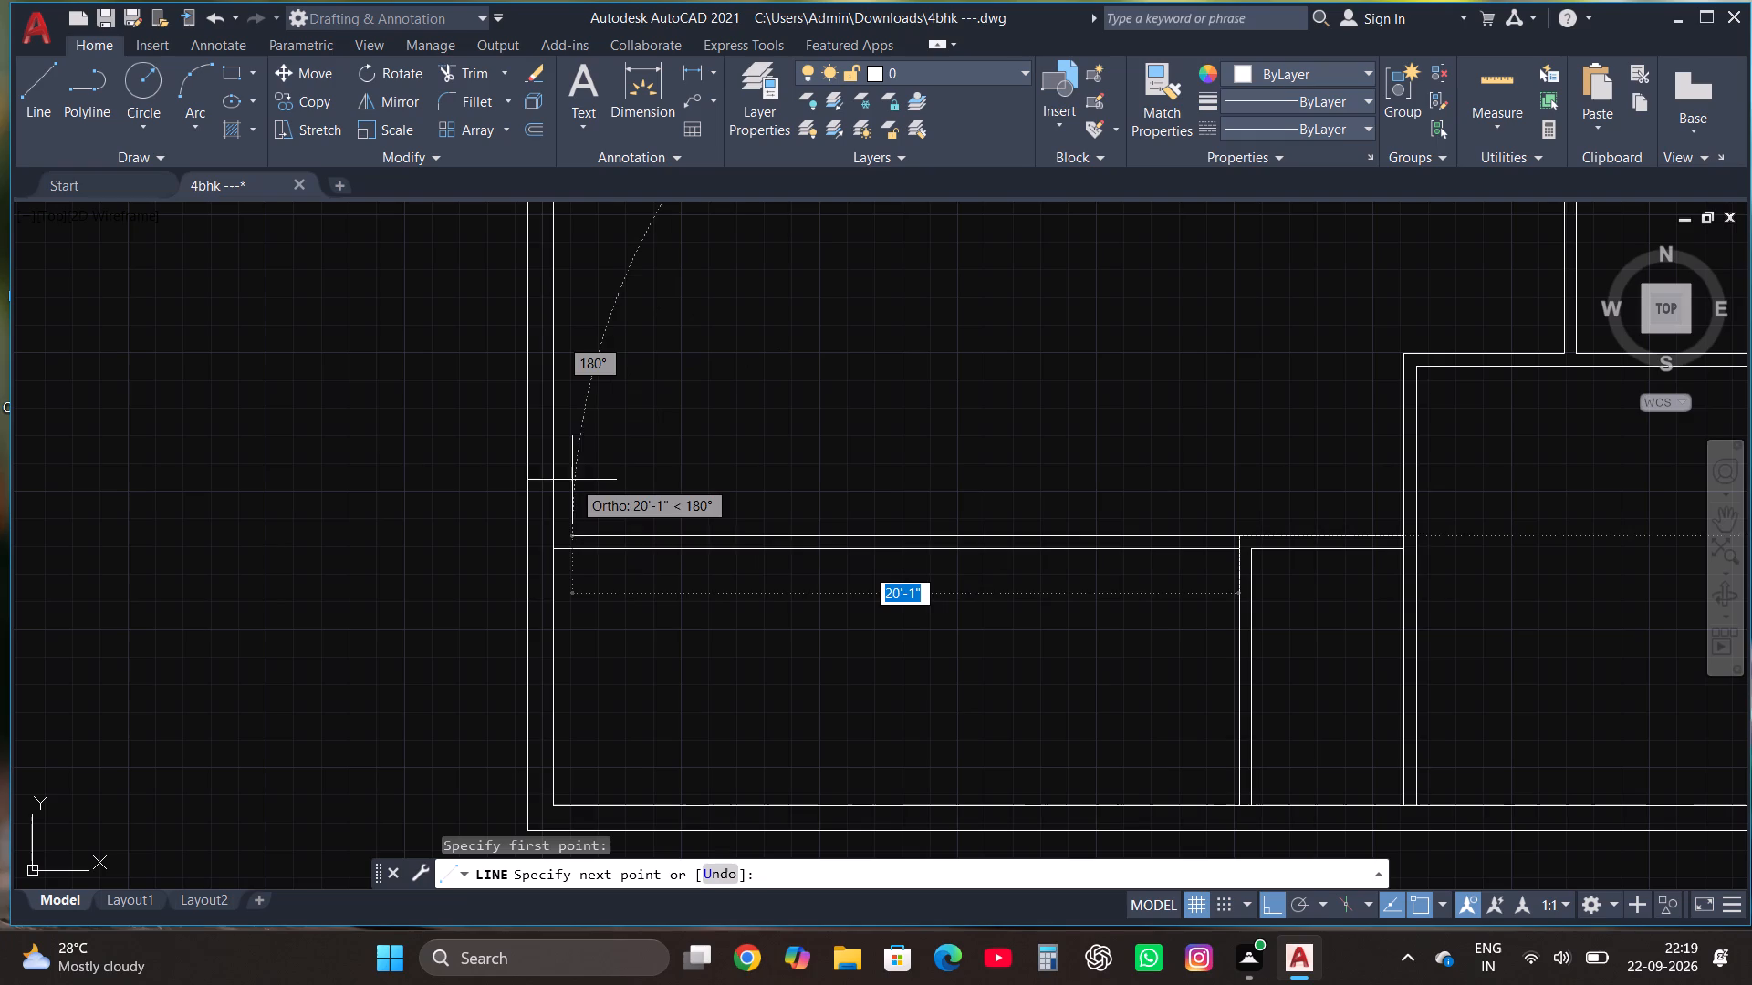
pyautogui.scroll(3, 544, 523)
pyautogui.click(517, 571)
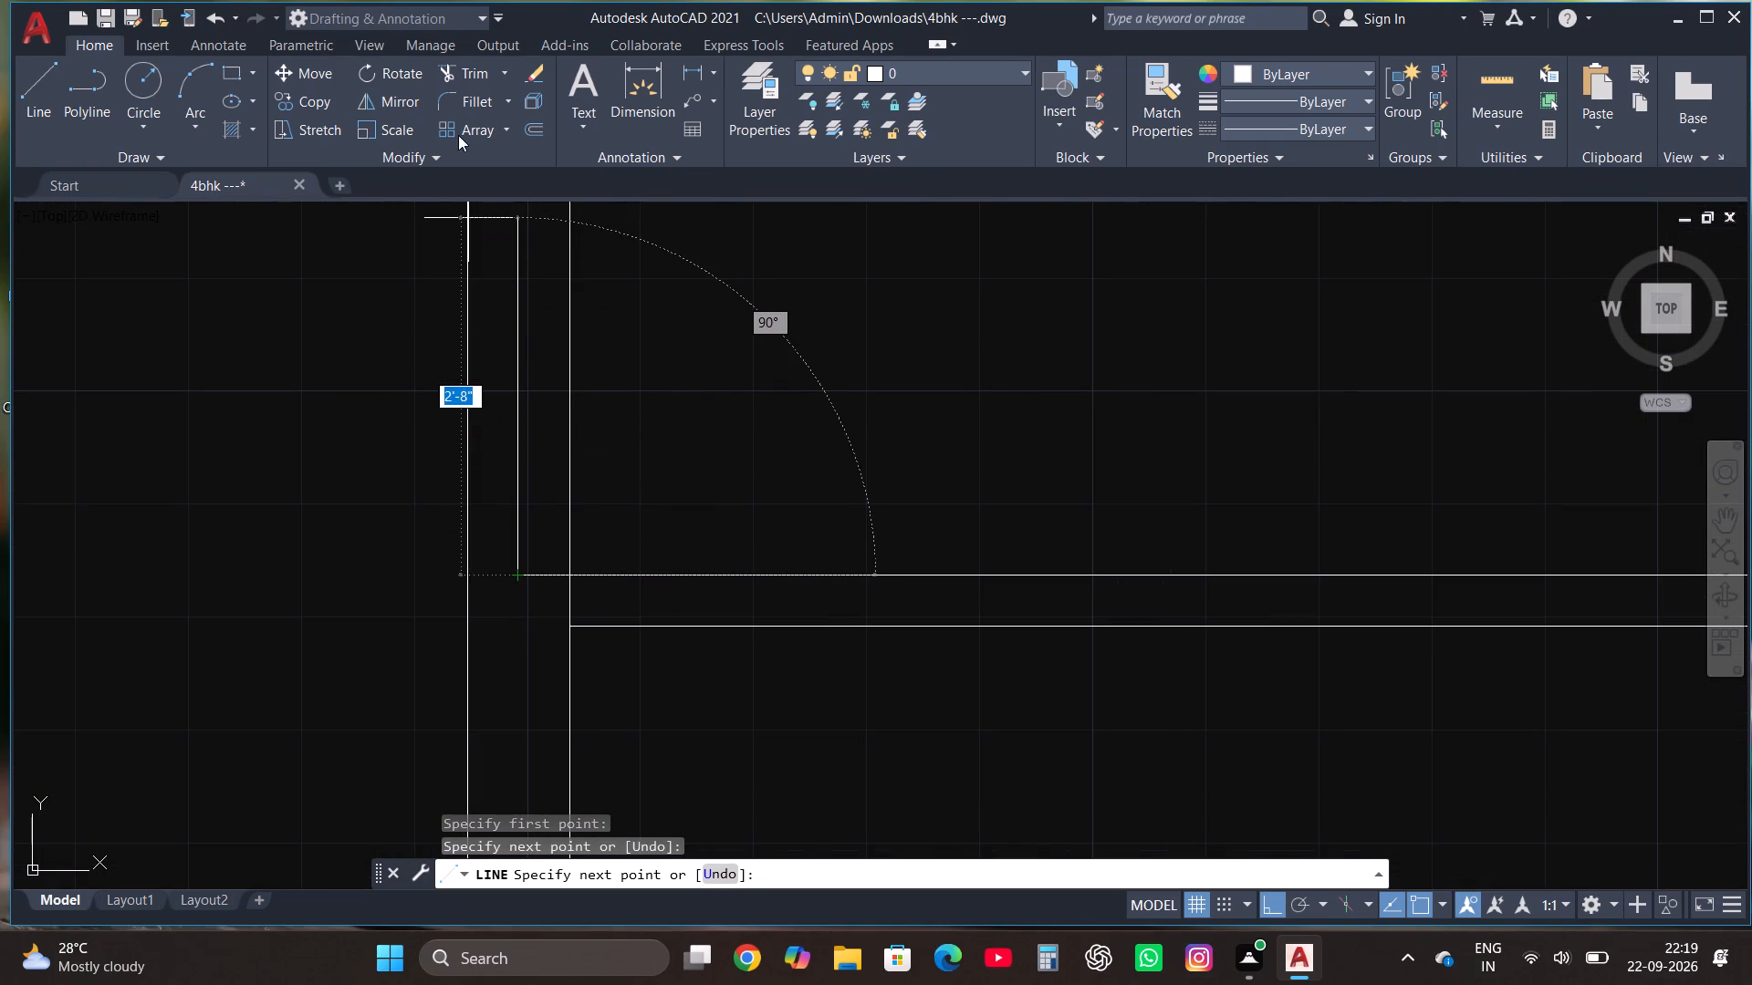
# Trim the second horizontal line's end back to the inner face of the left outer wall.
pyautogui.click(474, 78)
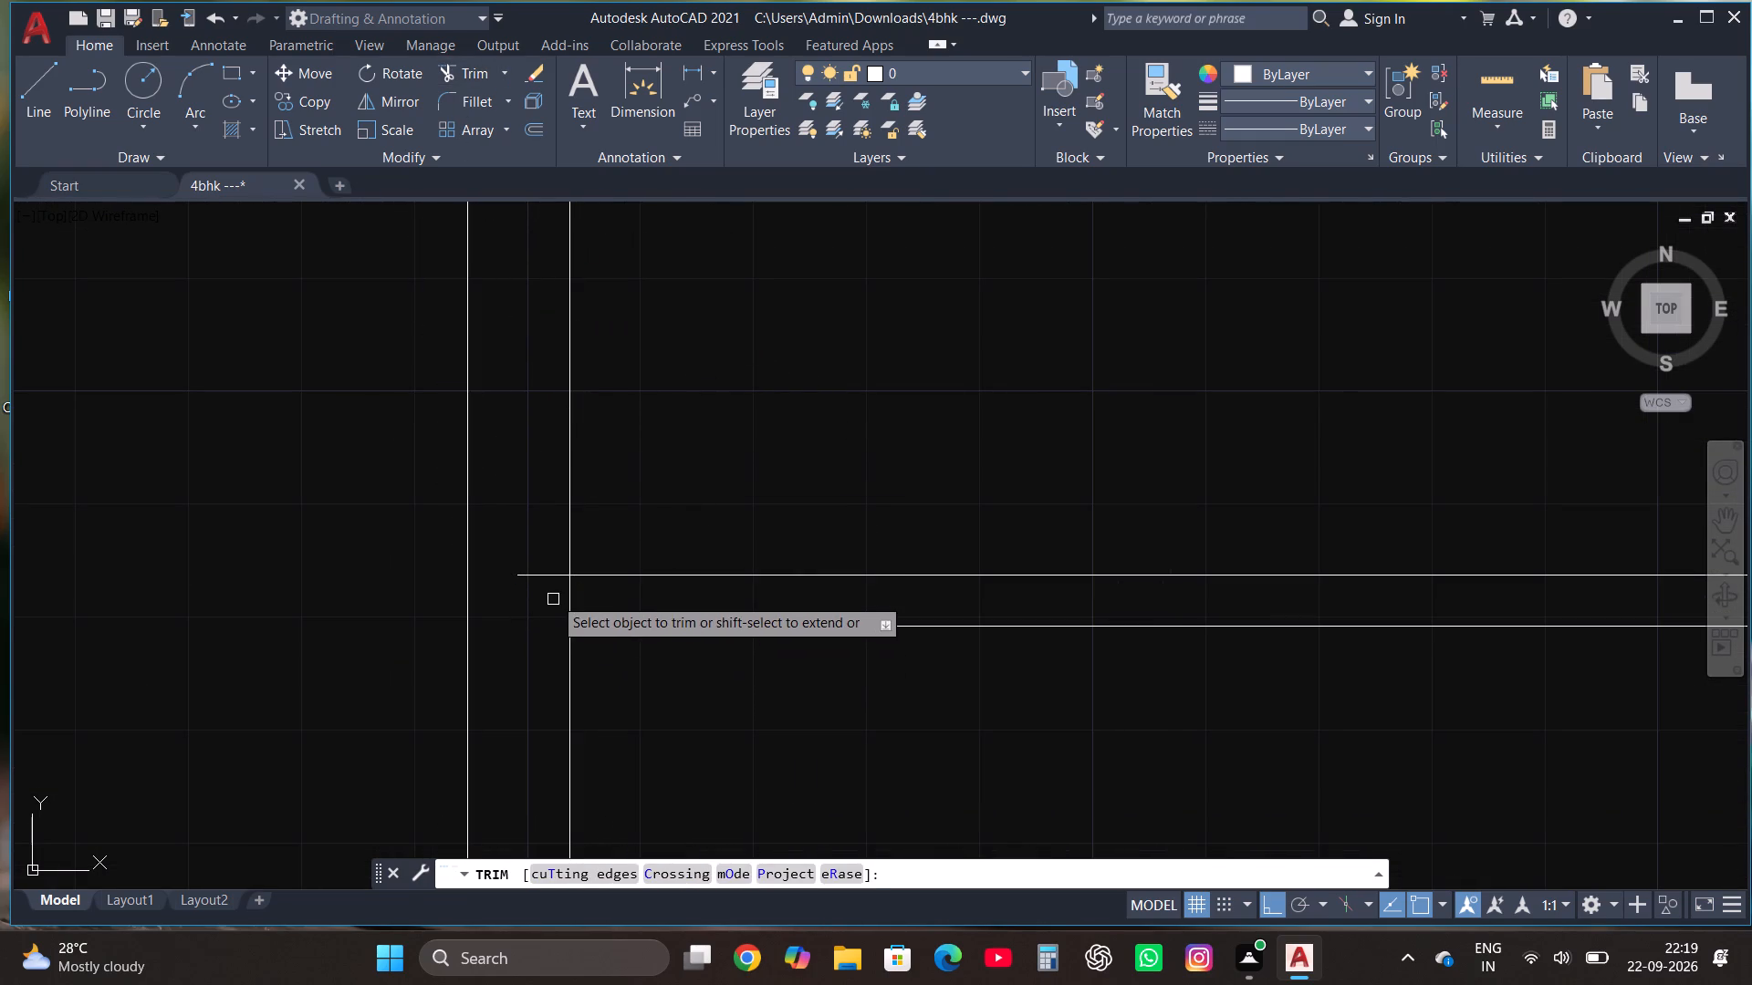
pyautogui.click(543, 577)
pyautogui.press('Escape')
pyautogui.scroll(-3, 543, 583)
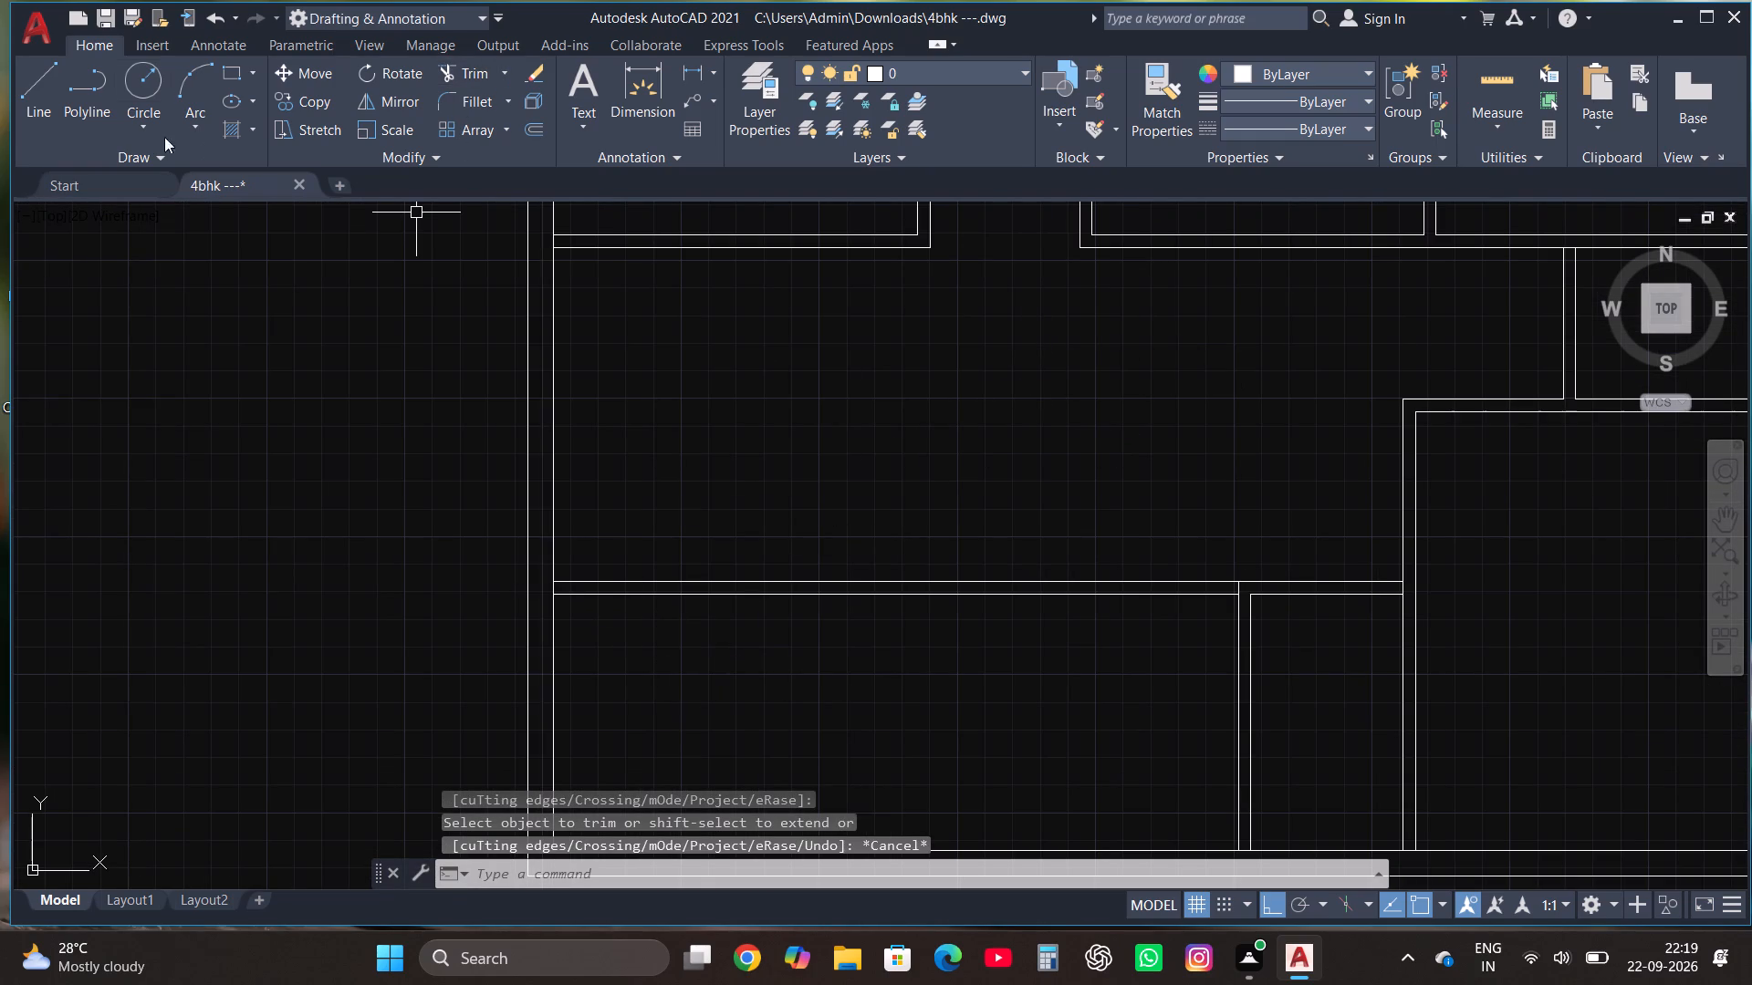
# Draw a line from the outer wall's inner face below the top-left room, 9'7" right along its bottom partition and 10'3" down.
pyautogui.click(33, 93)
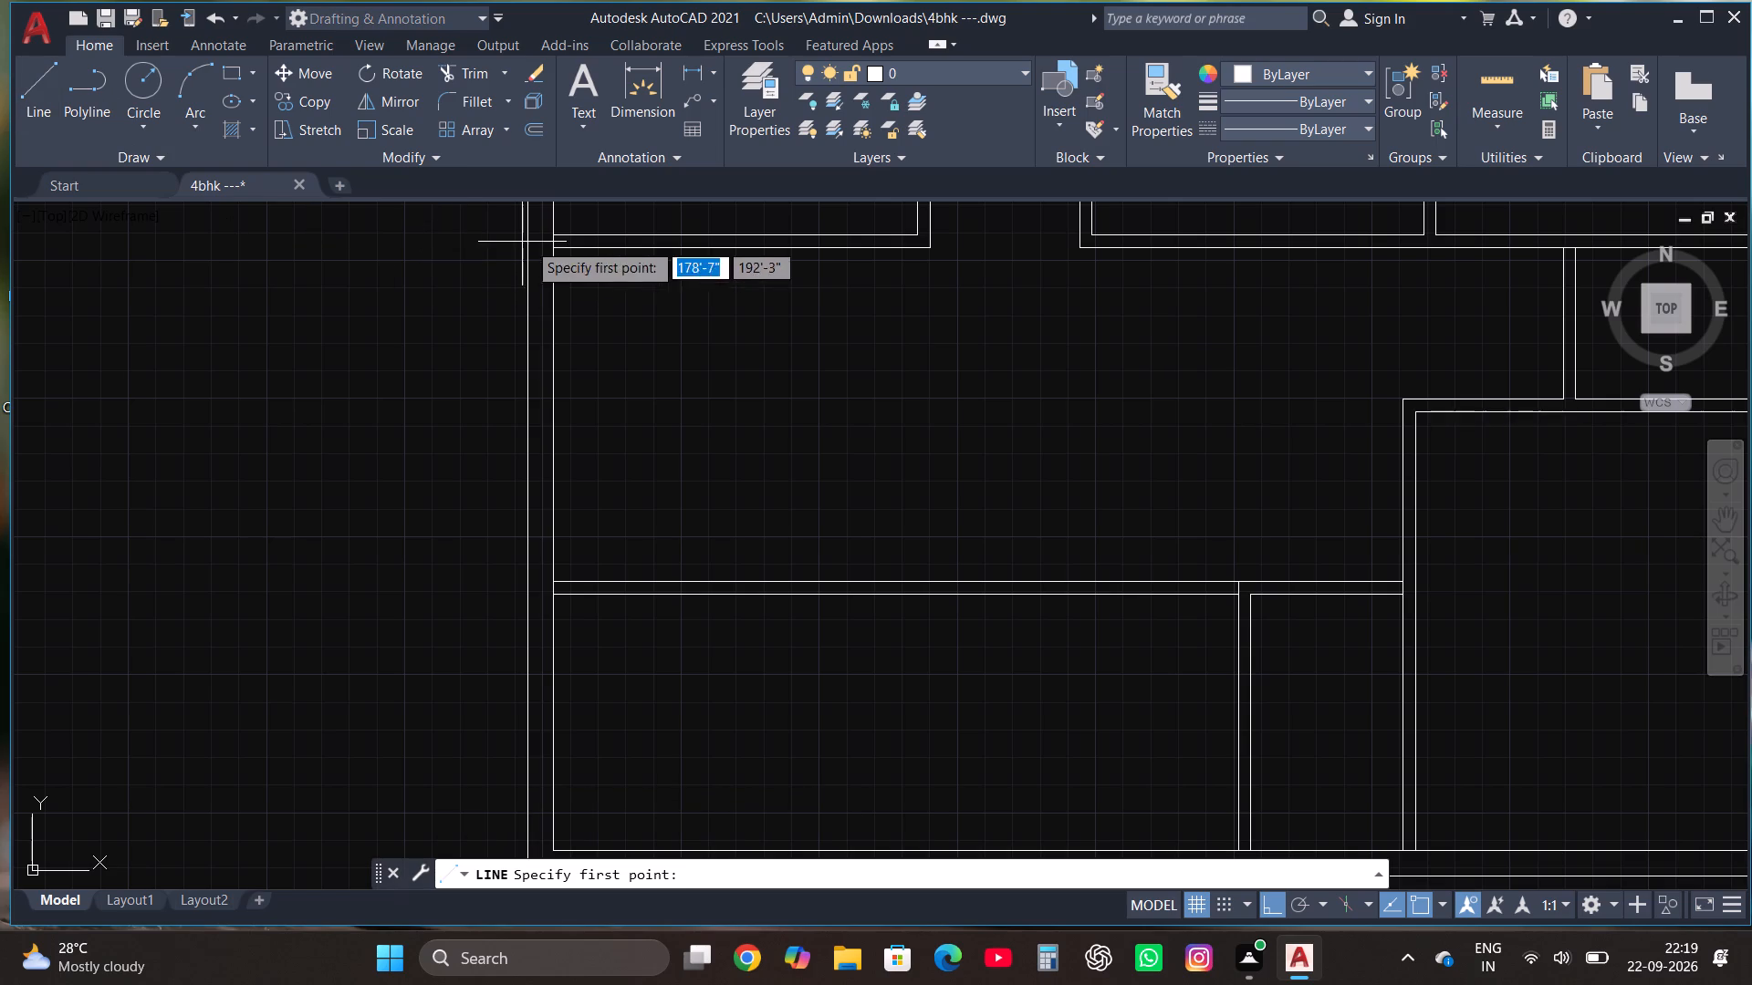
pyautogui.scroll(3, 563, 233)
pyautogui.click(512, 289)
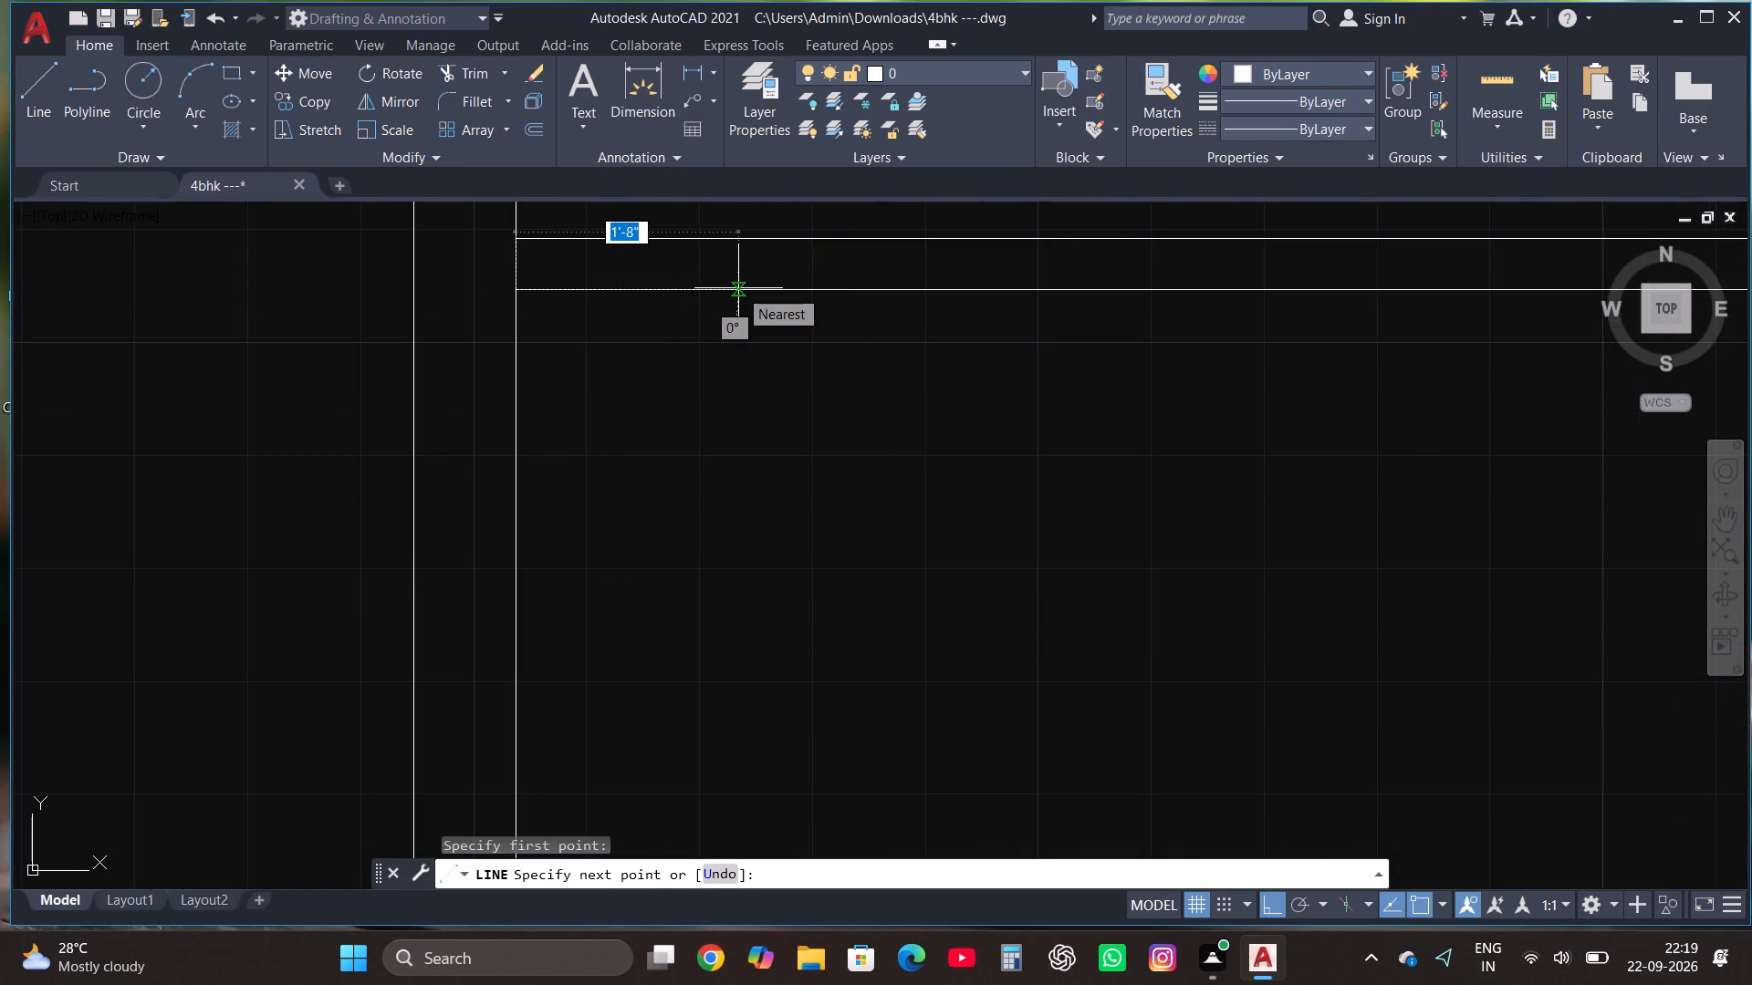
pyautogui.write('9\'7"')
pyautogui.press('Return')
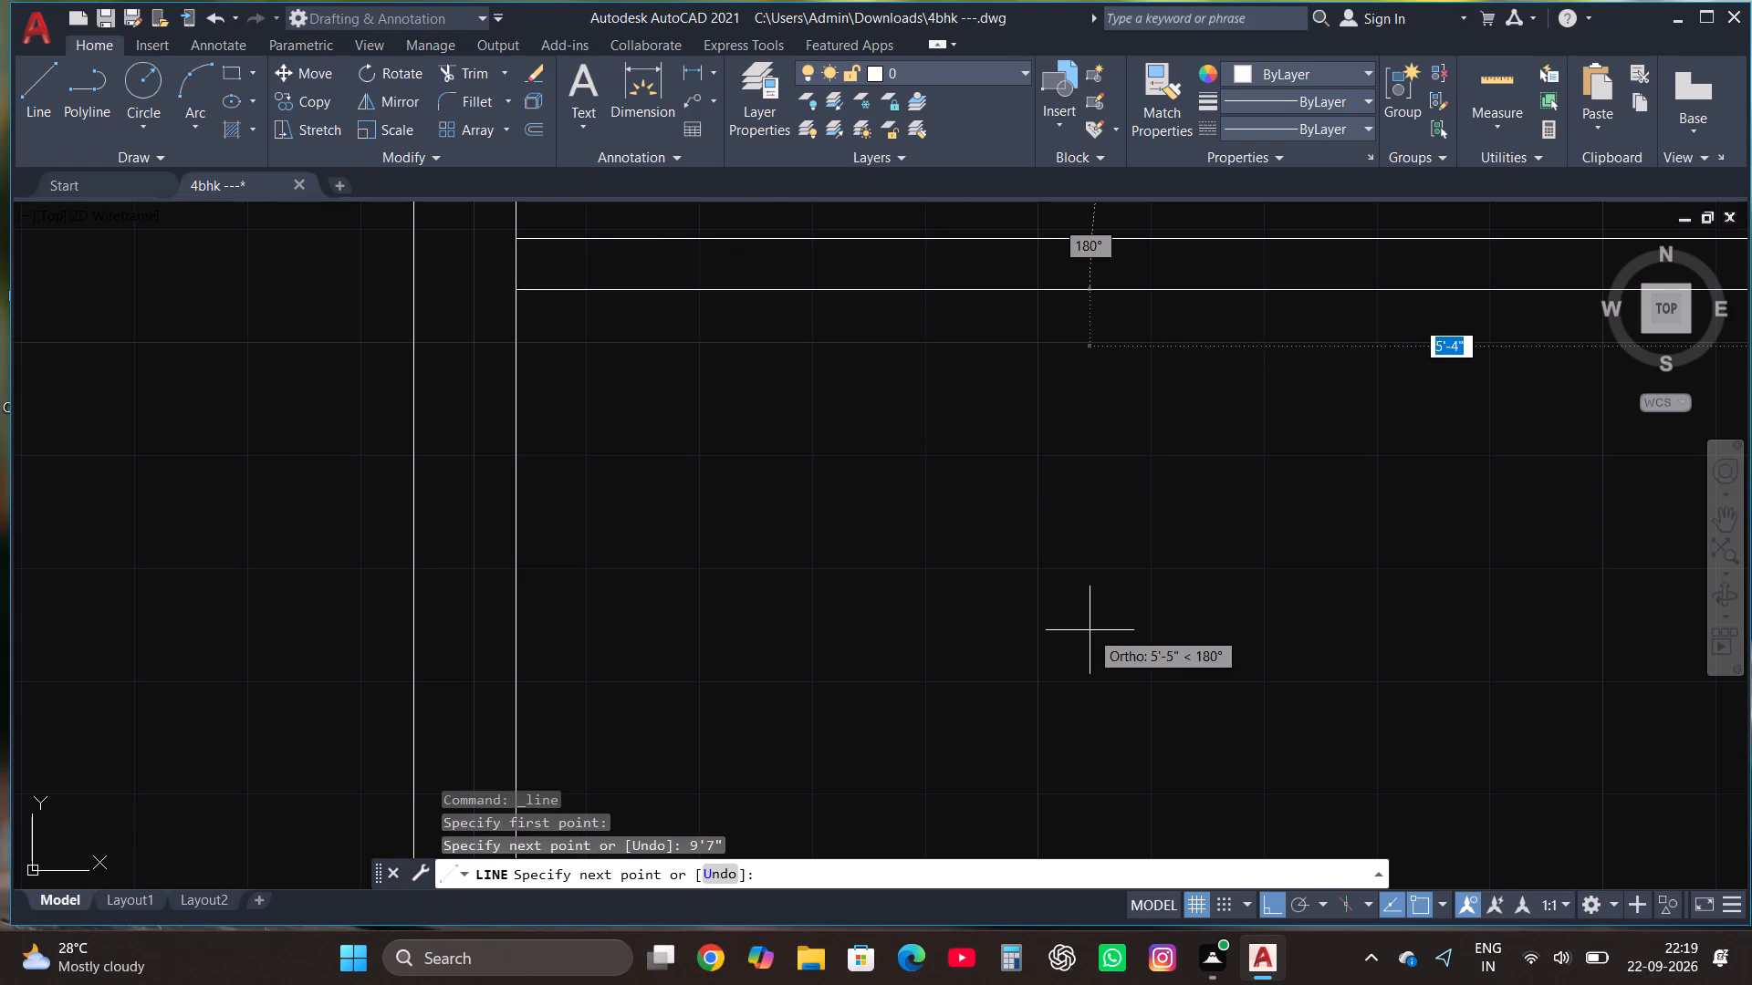
pyautogui.scroll(-4, 1010, 622)
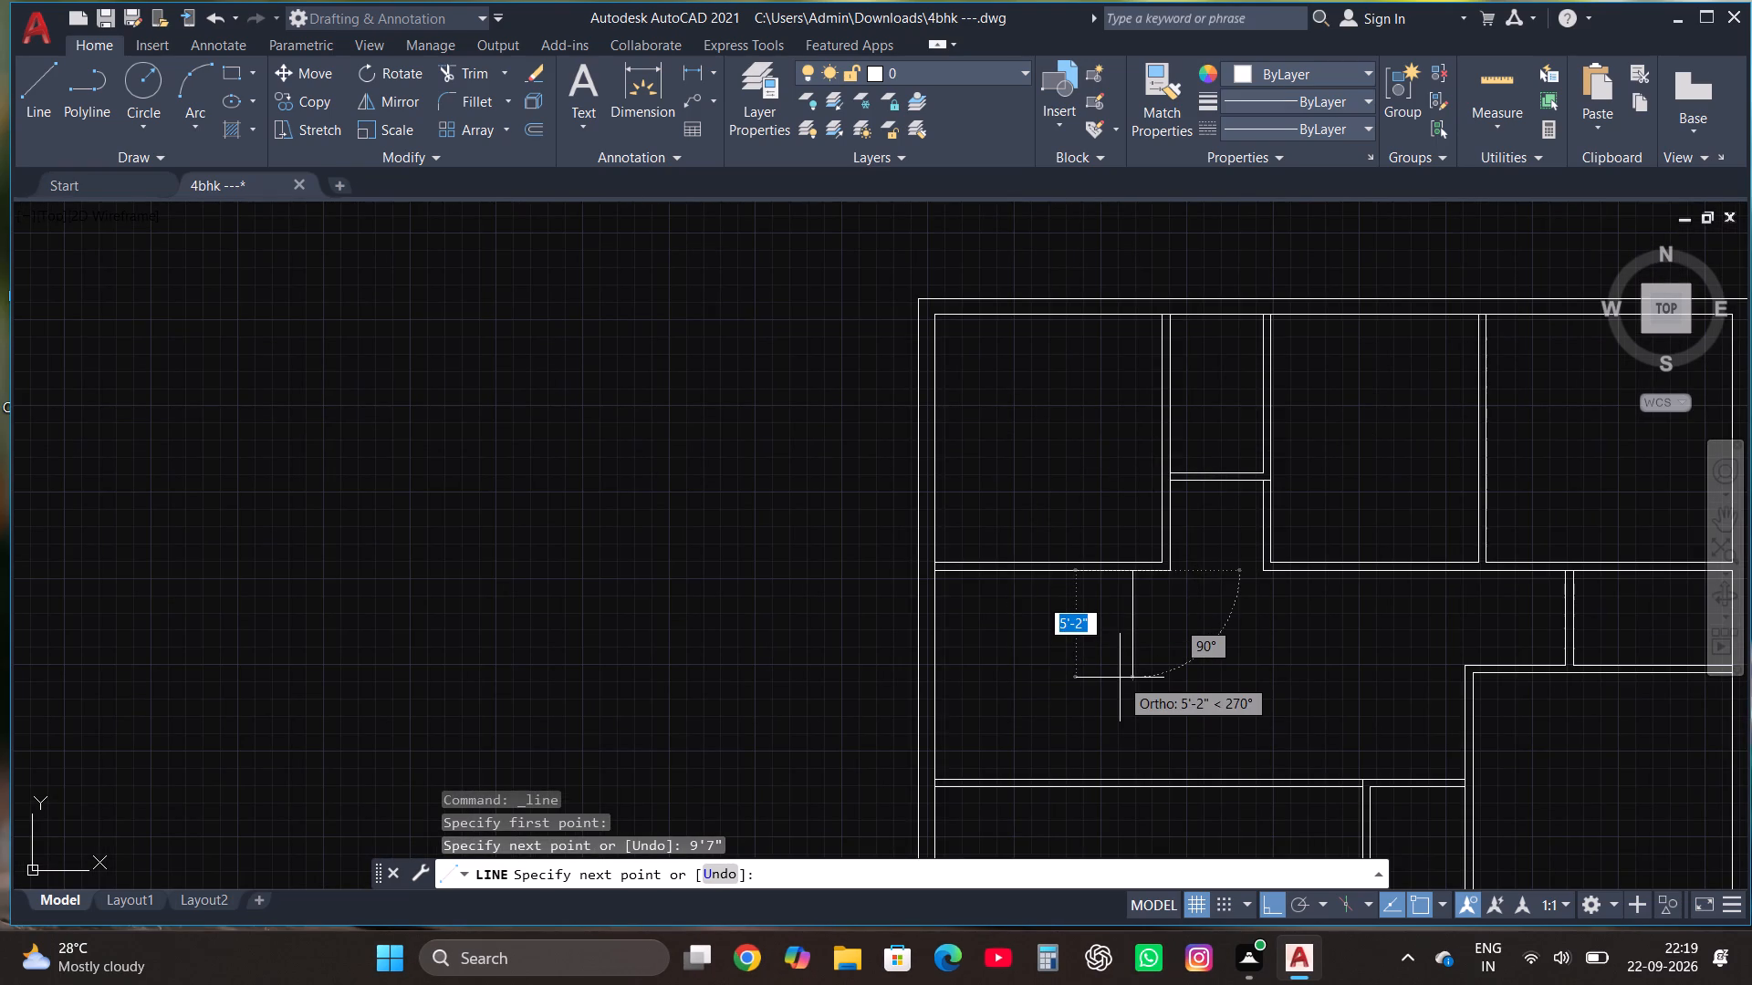
pyautogui.scroll(1, 1120, 678)
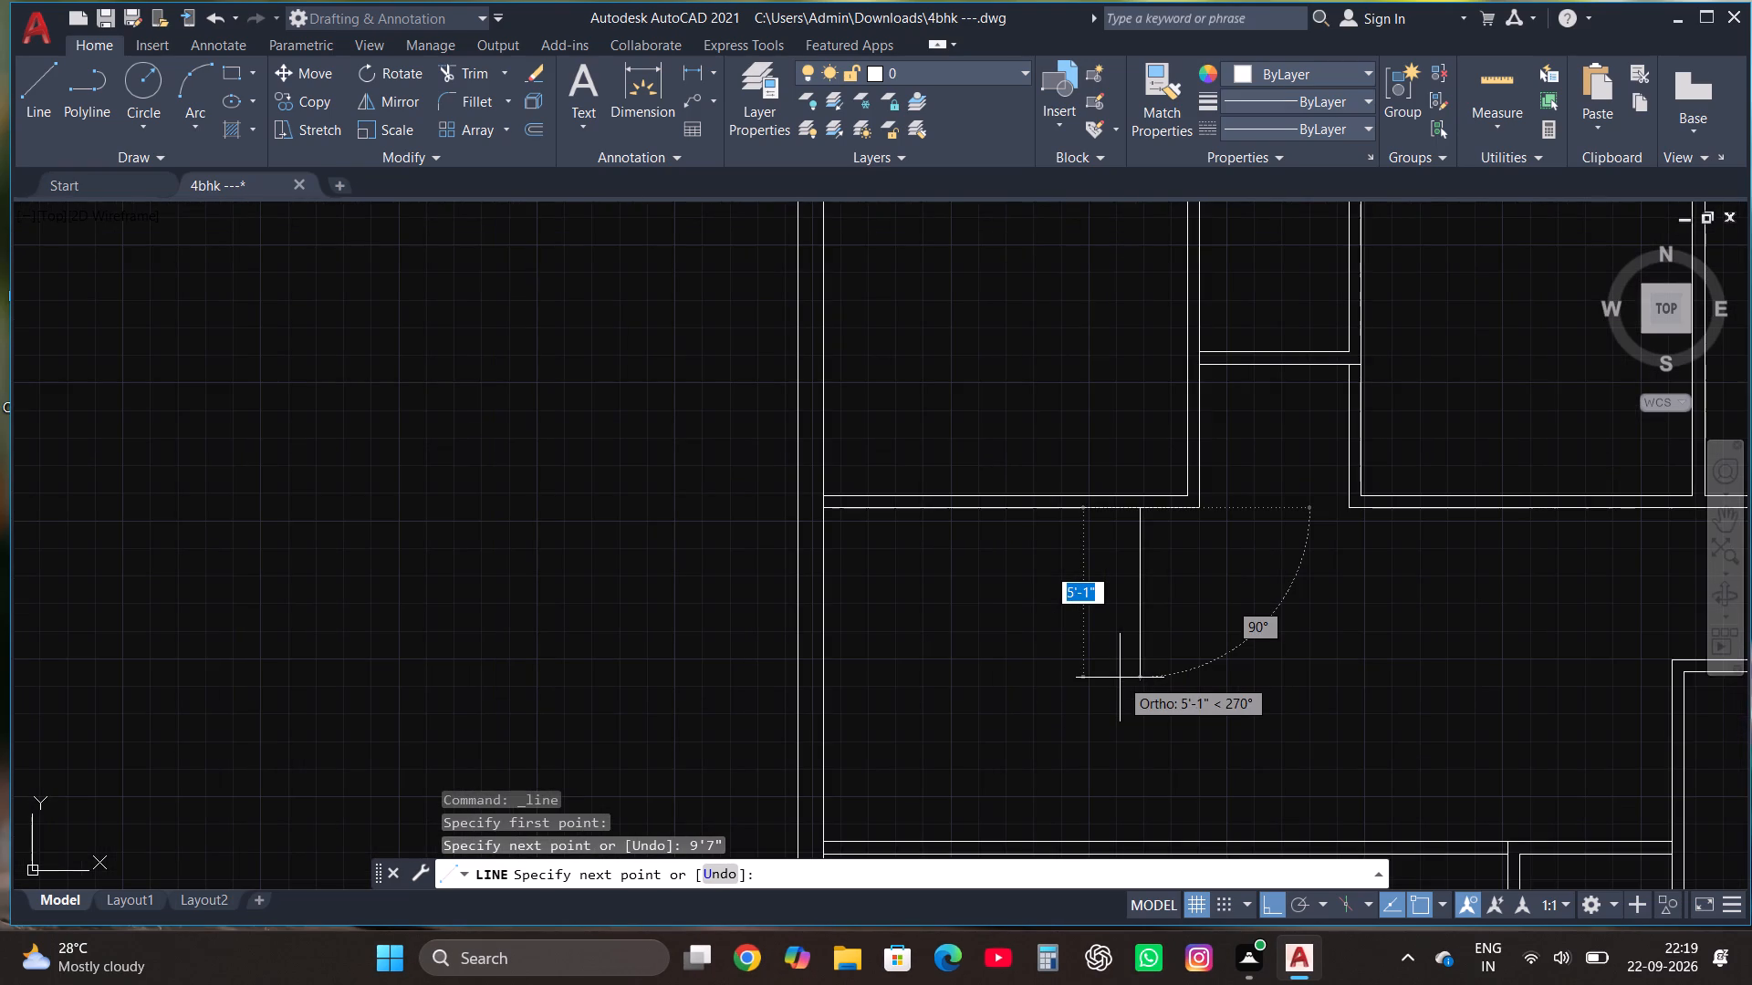
pyautogui.write("10'")
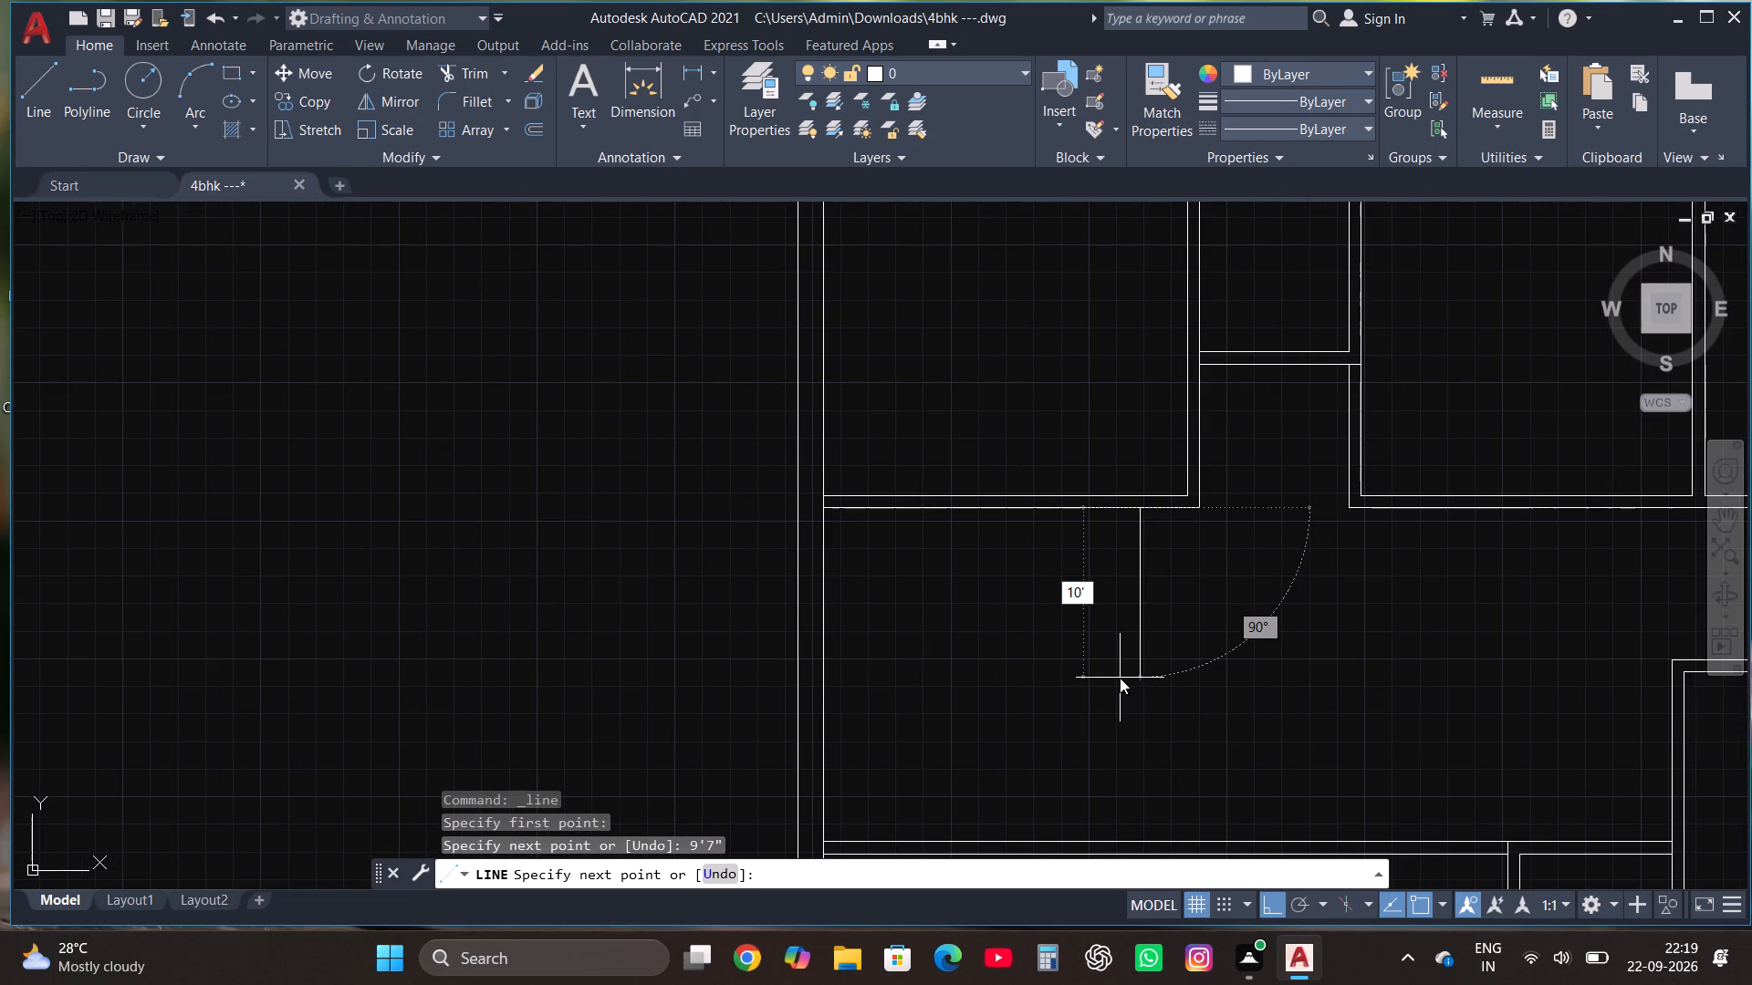
pyautogui.press('3')
pyautogui.hotkey('shift', '"')
pyautogui.press('Return')
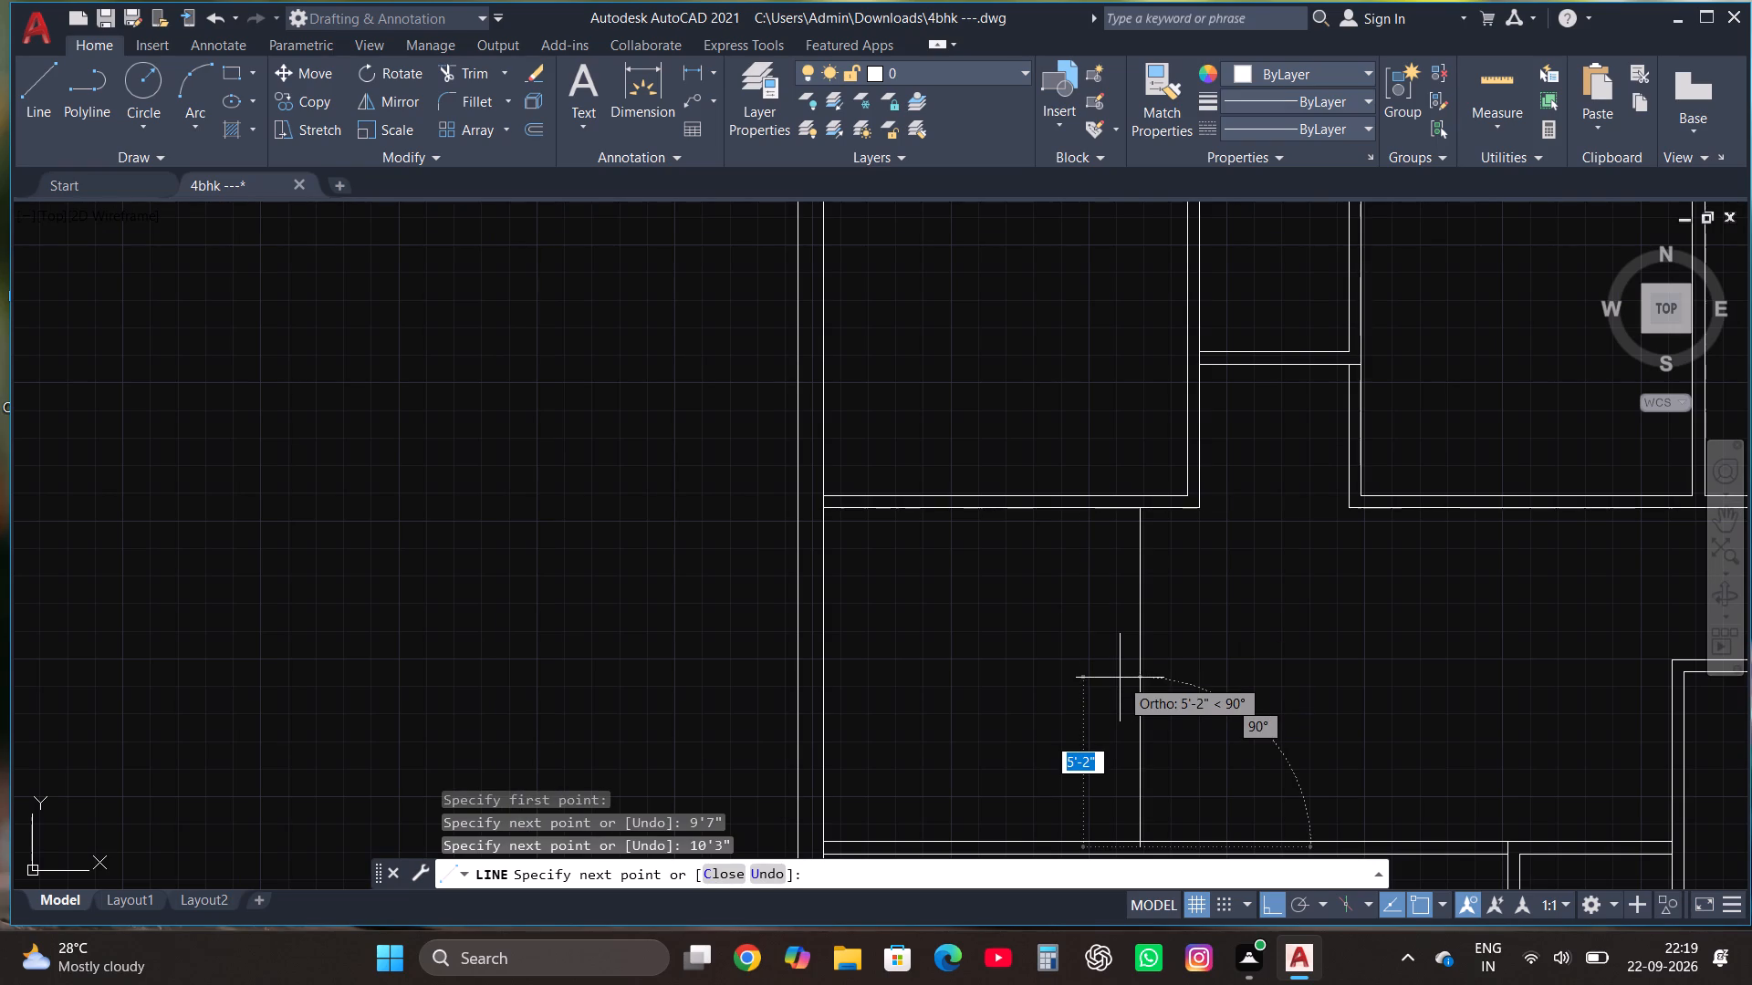
pyautogui.scroll(-2, 1120, 678)
pyautogui.scroll(2, 1125, 805)
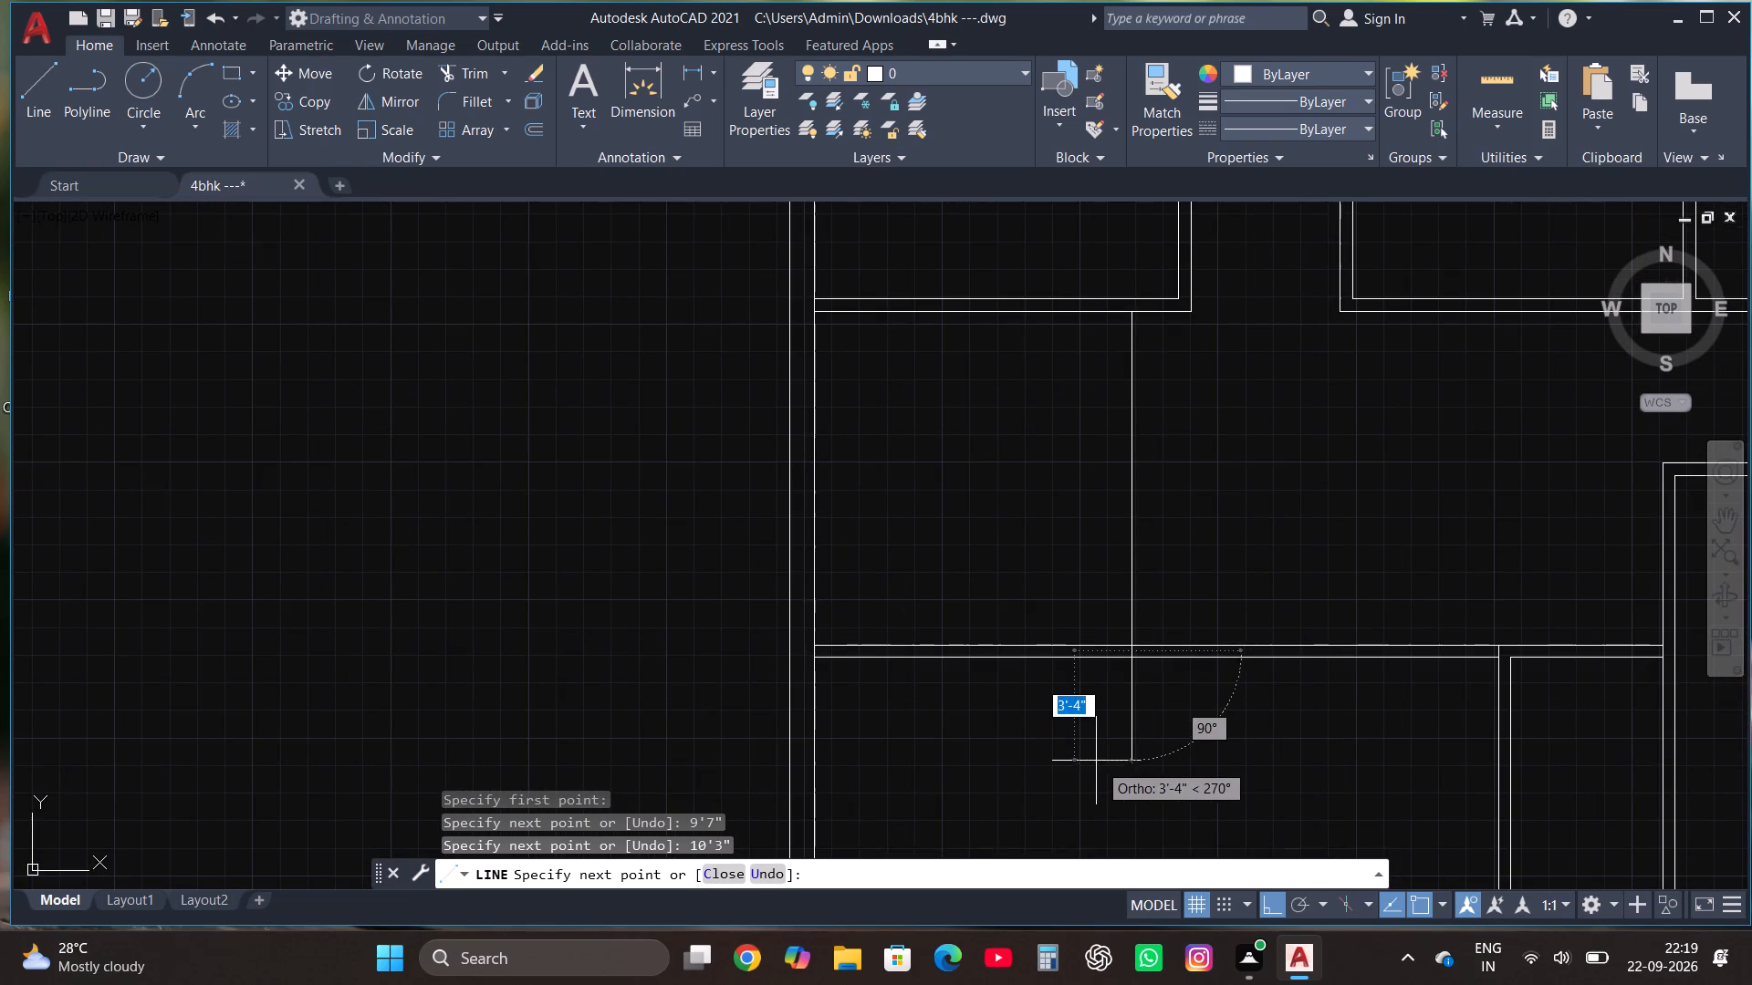
pyautogui.press('Escape')
pyautogui.scroll(2, 1185, 625)
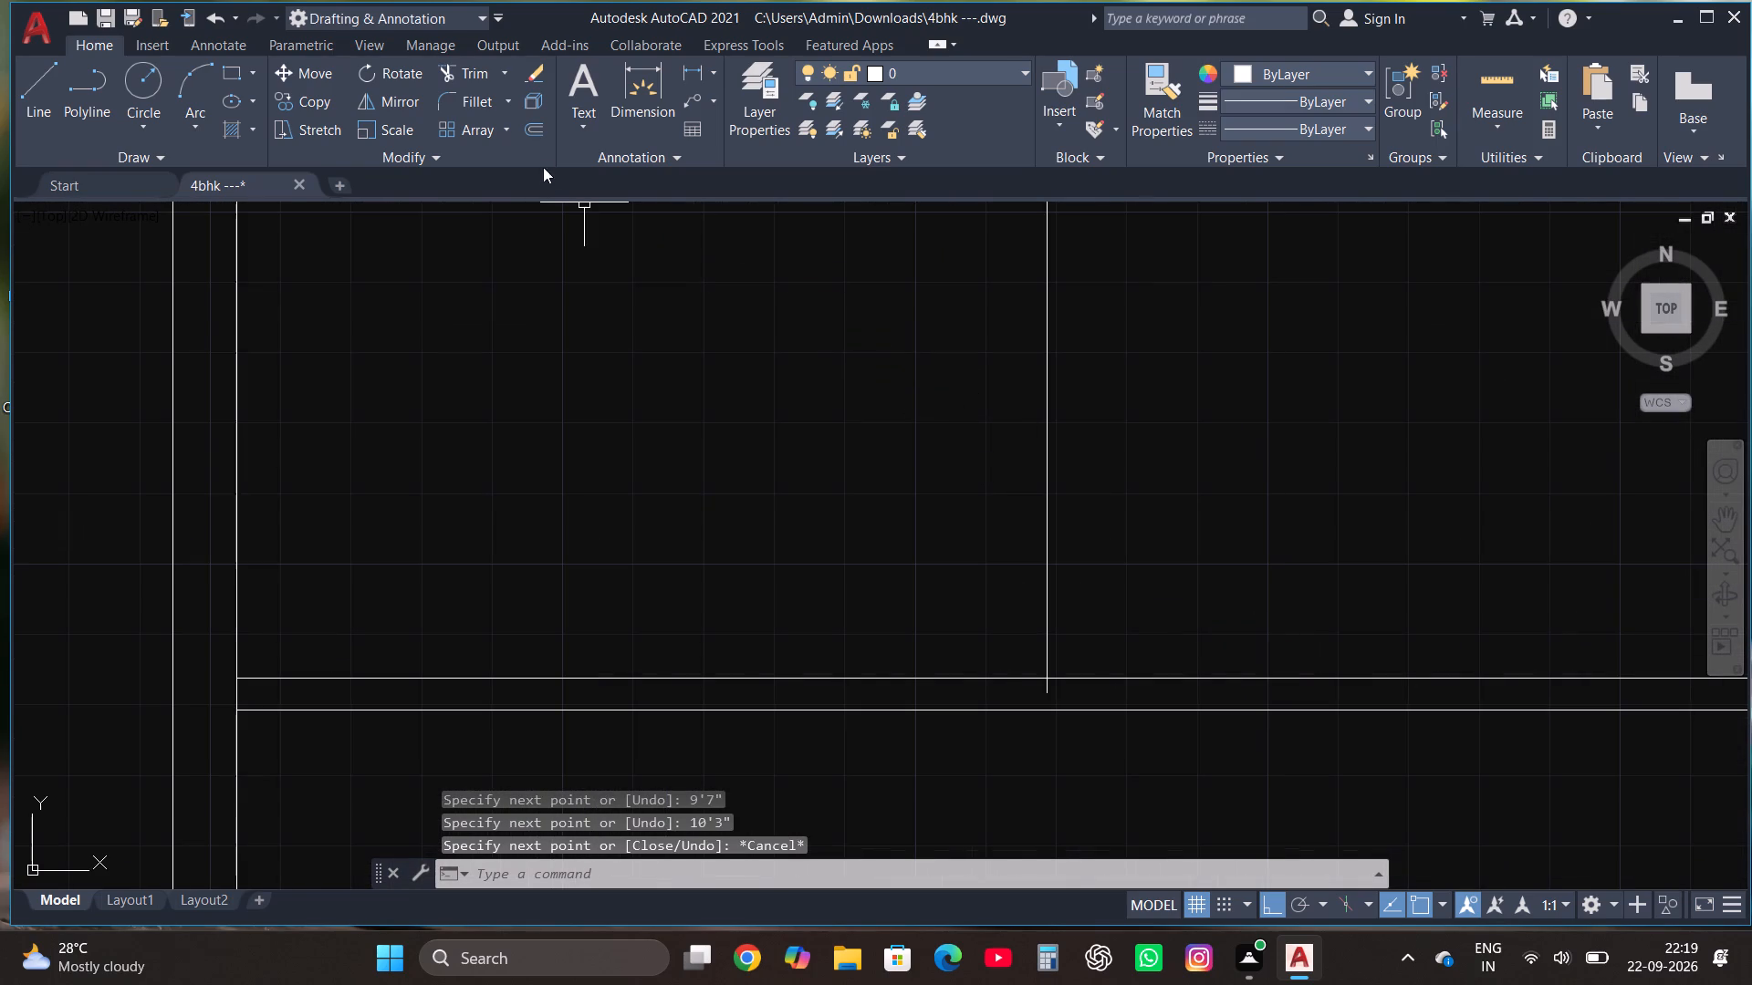
# Trim the 10'3" vertical line's overshoot at the upper line of the new horizontal partition.
pyautogui.click(465, 67)
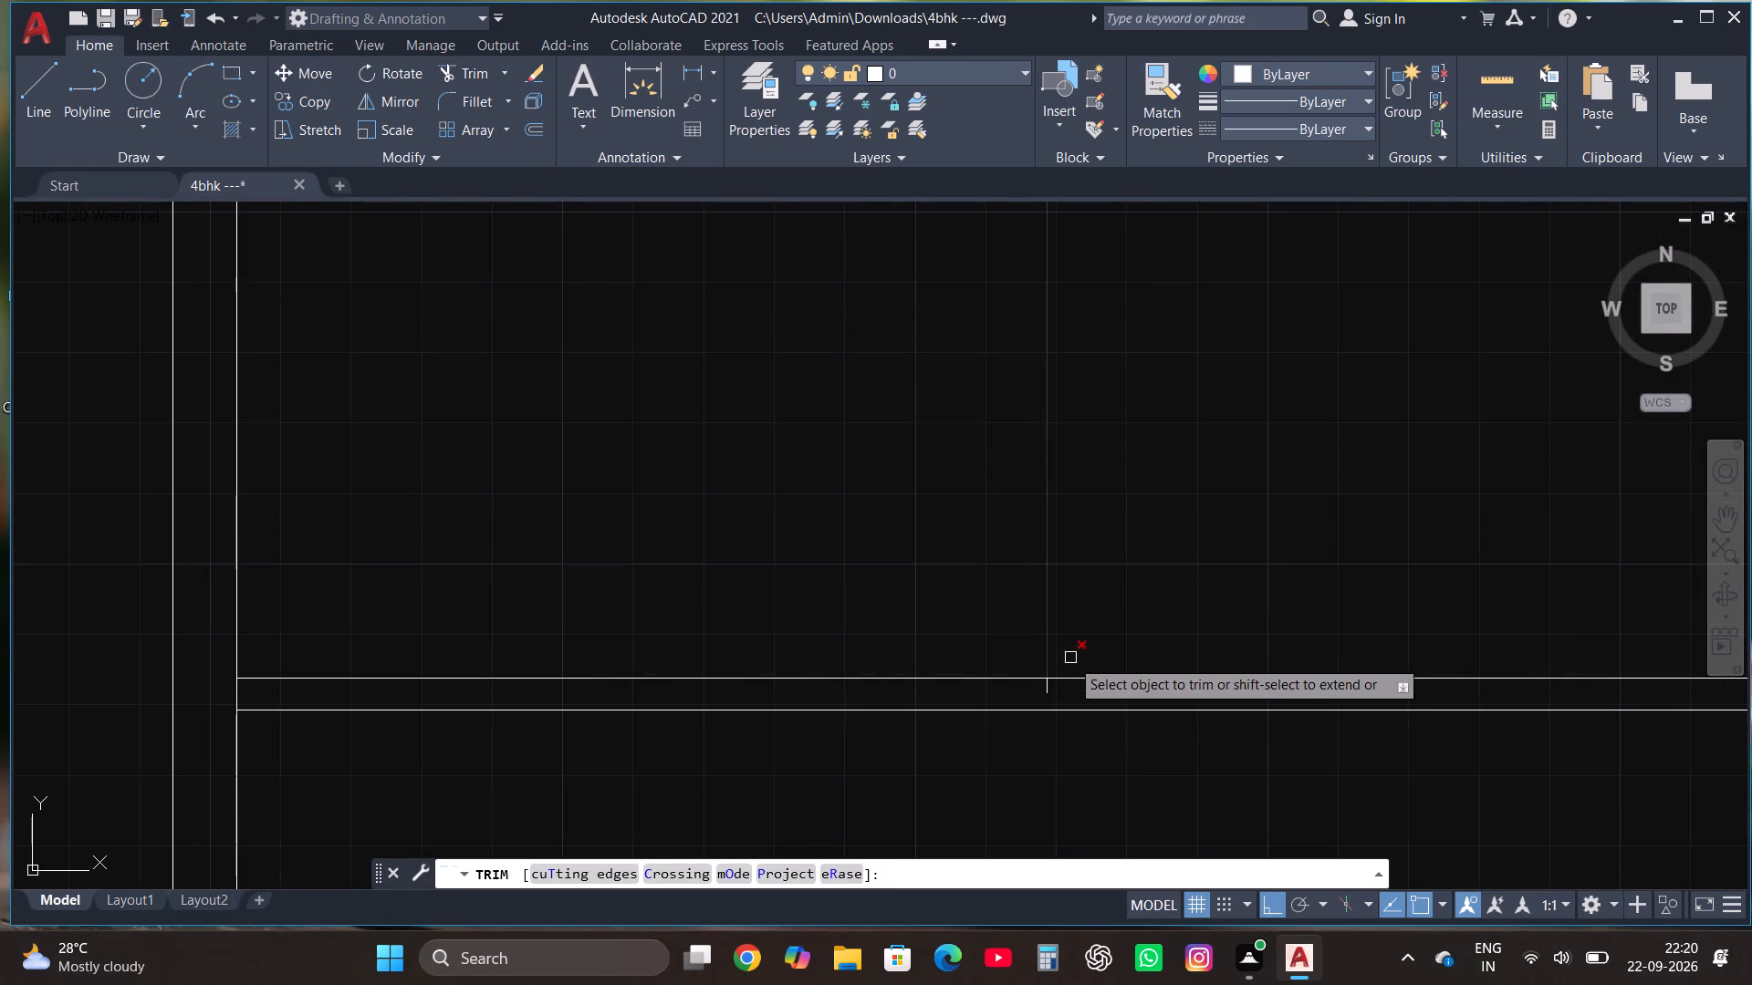
pyautogui.click(1048, 692)
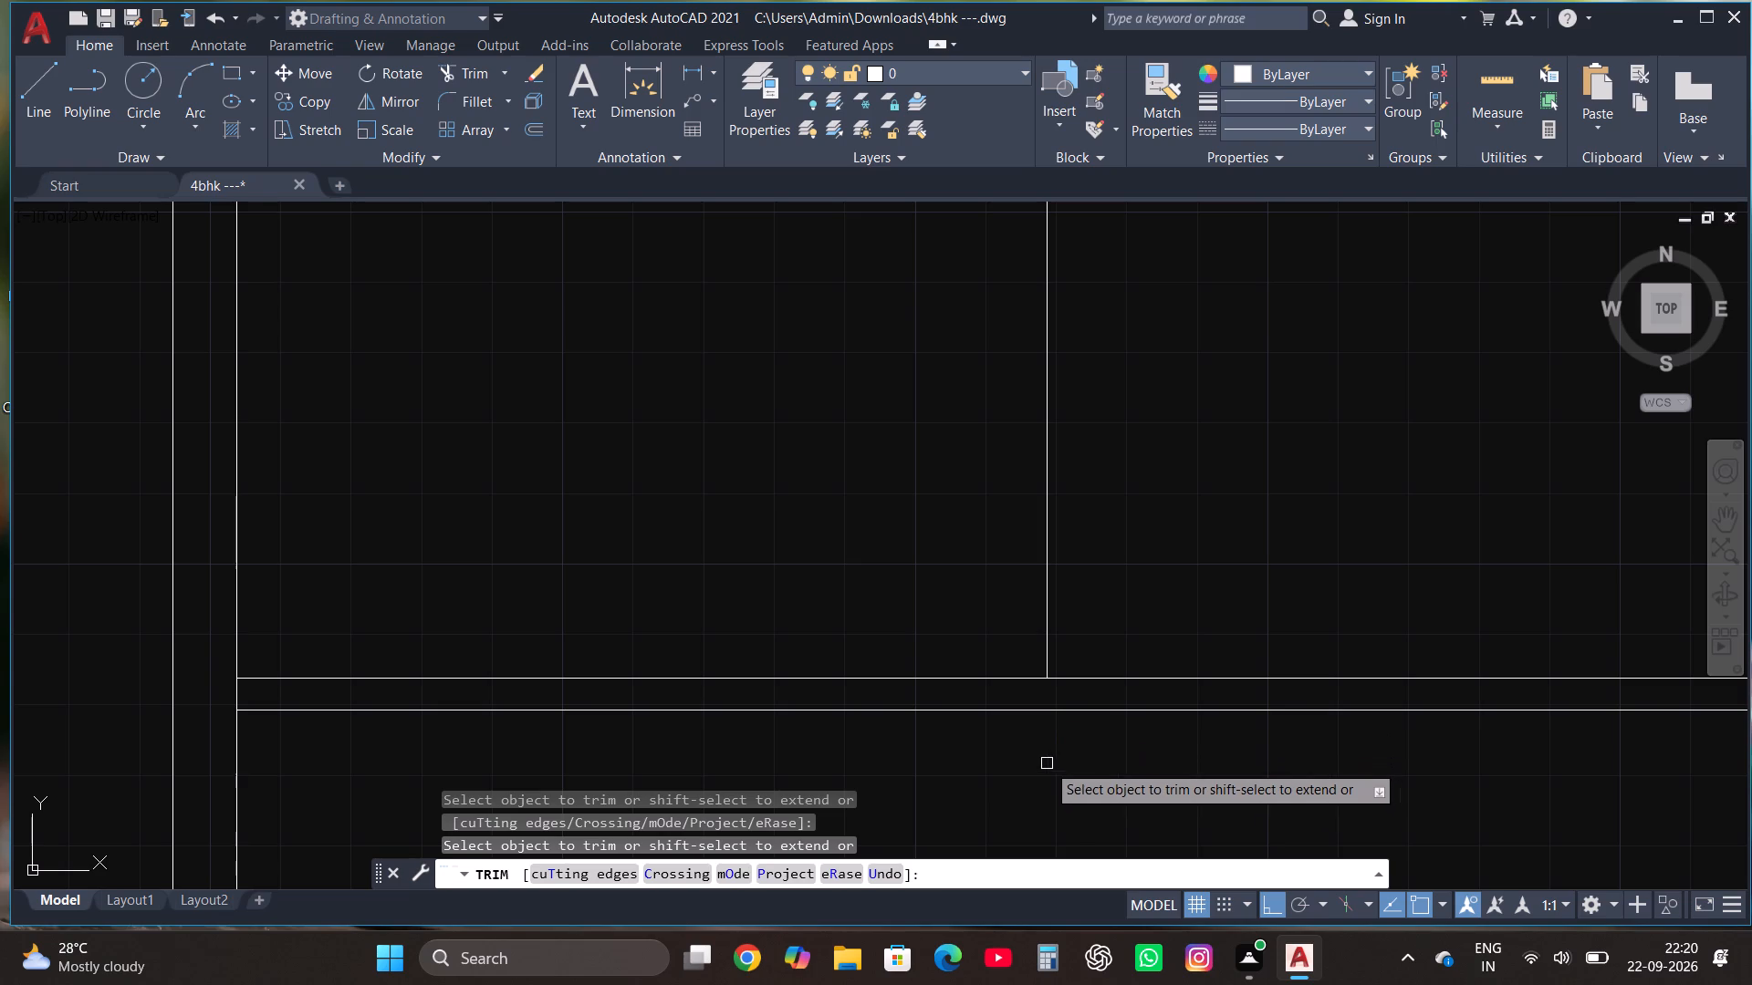
pyautogui.press('Escape')
pyautogui.scroll(-2, 1047, 763)
# Copy the vertical line 4.5" to the right to form the middle-left room's right partition.
pyautogui.click(1038, 613)
pyautogui.click(1031, 607)
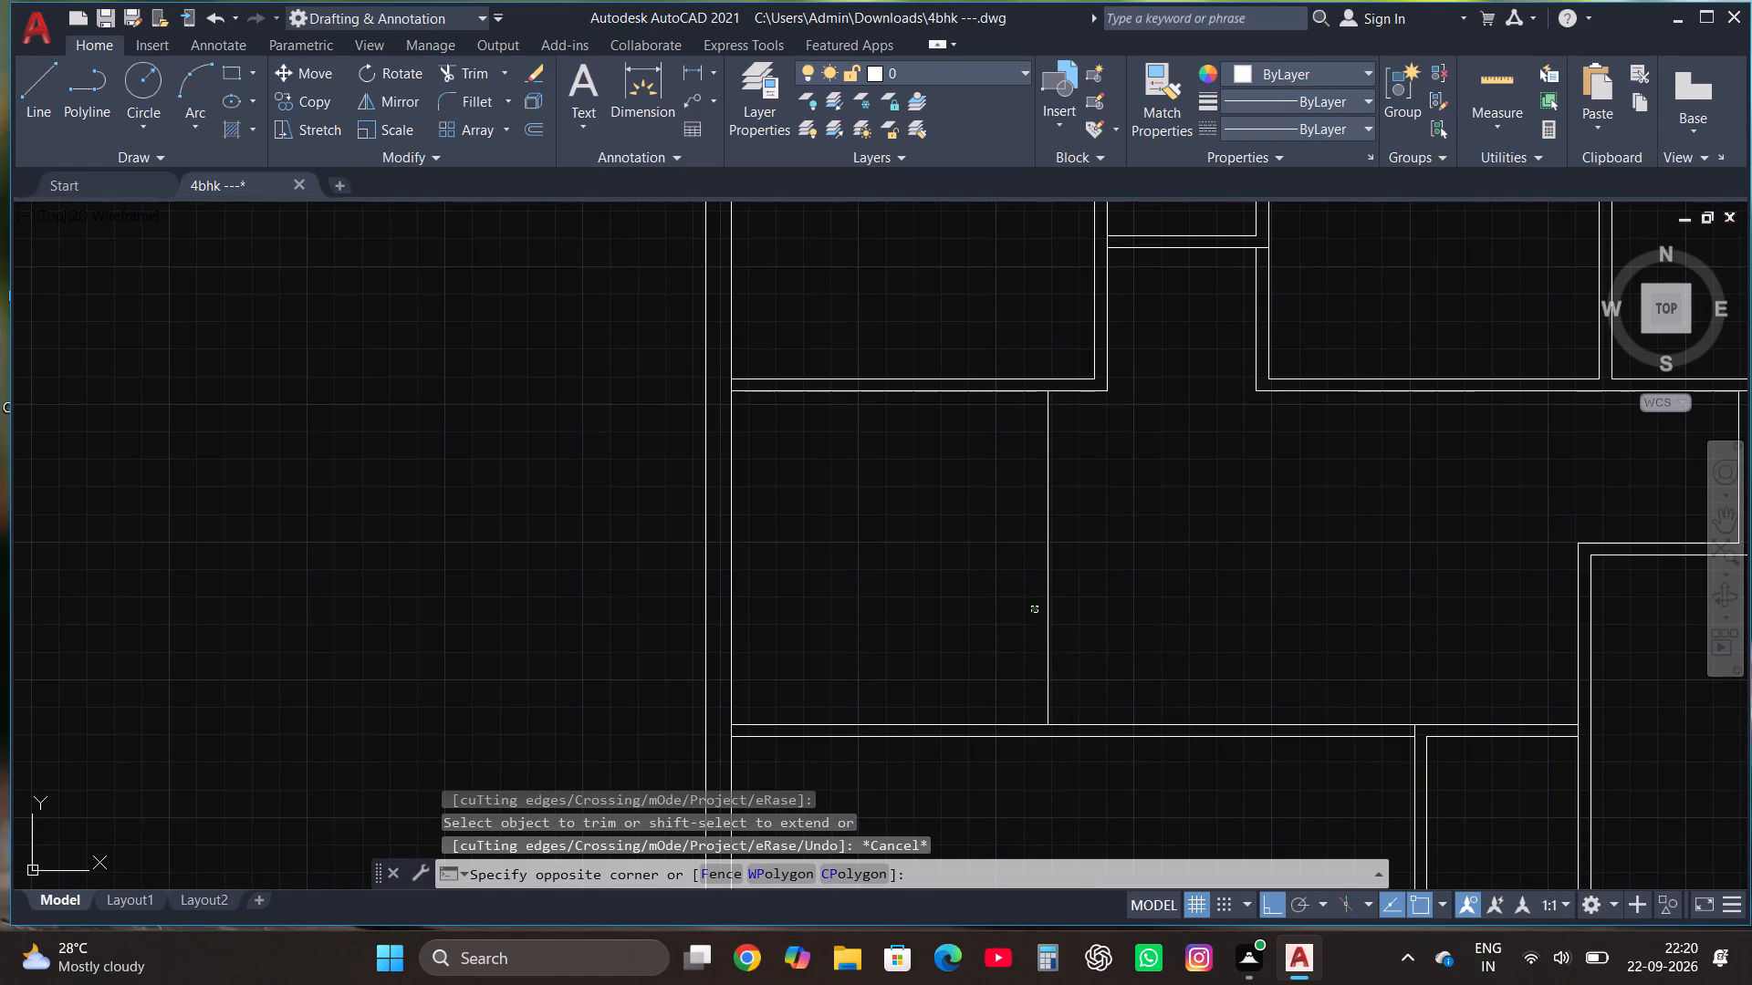
pyautogui.click(1105, 663)
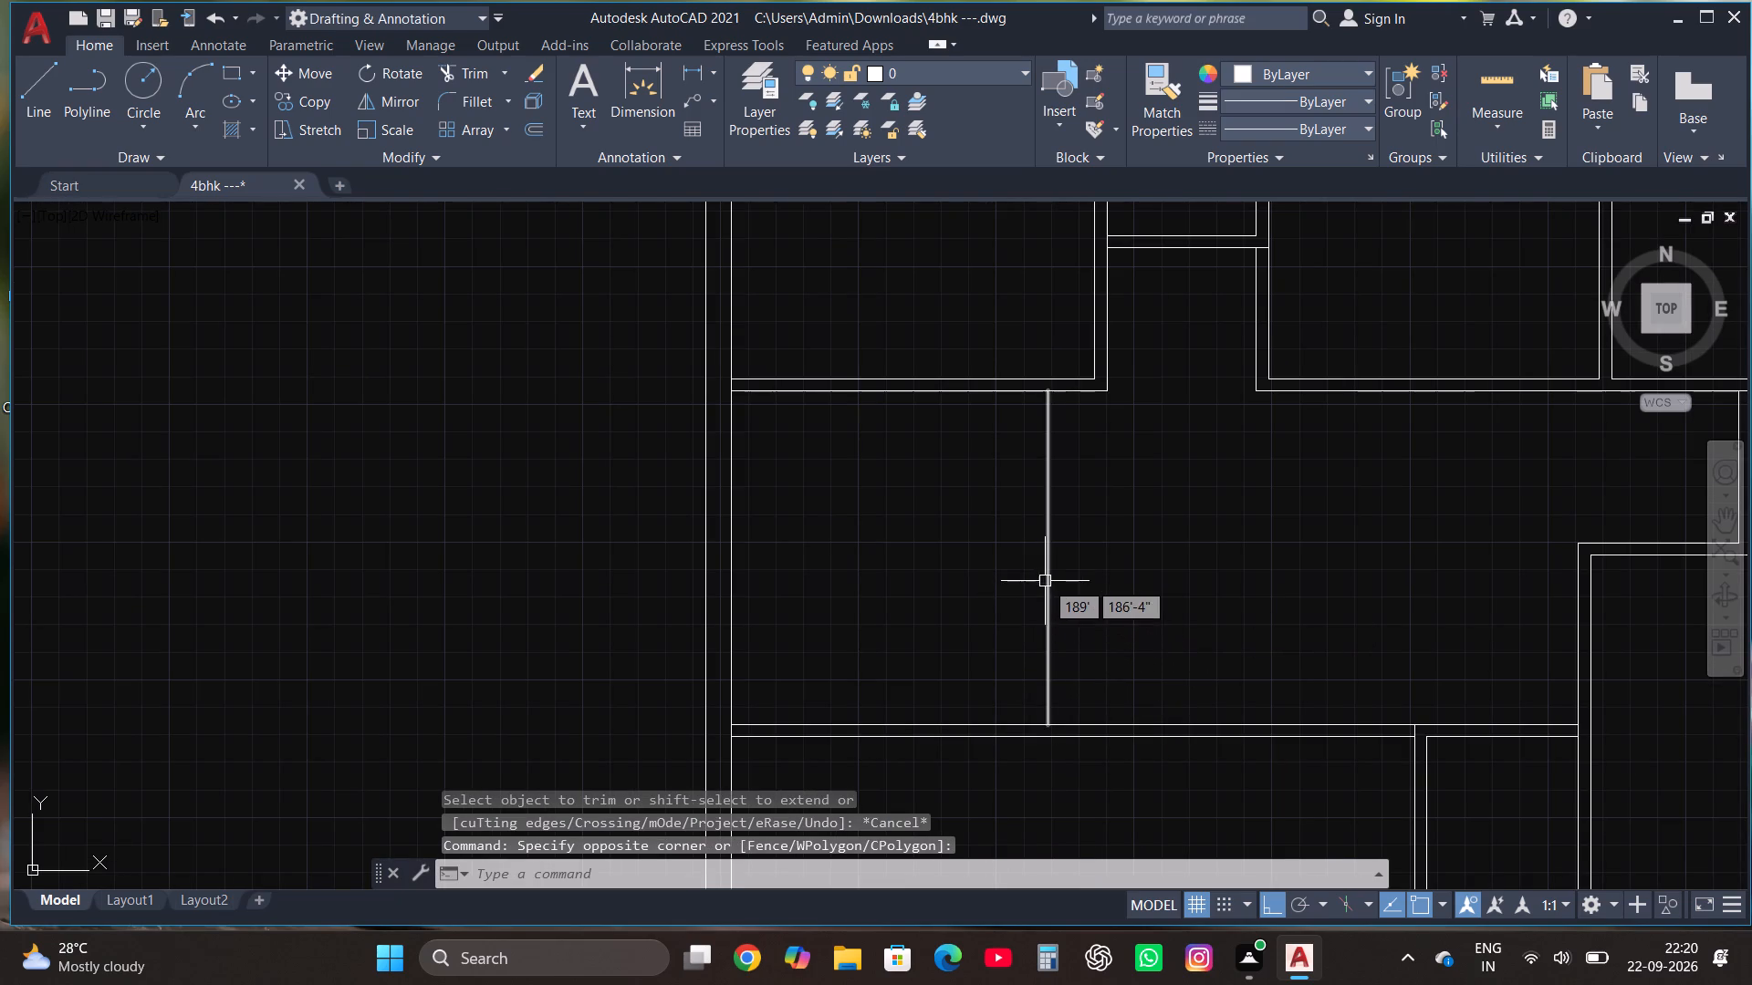
pyautogui.click(1045, 581)
pyautogui.click(316, 98)
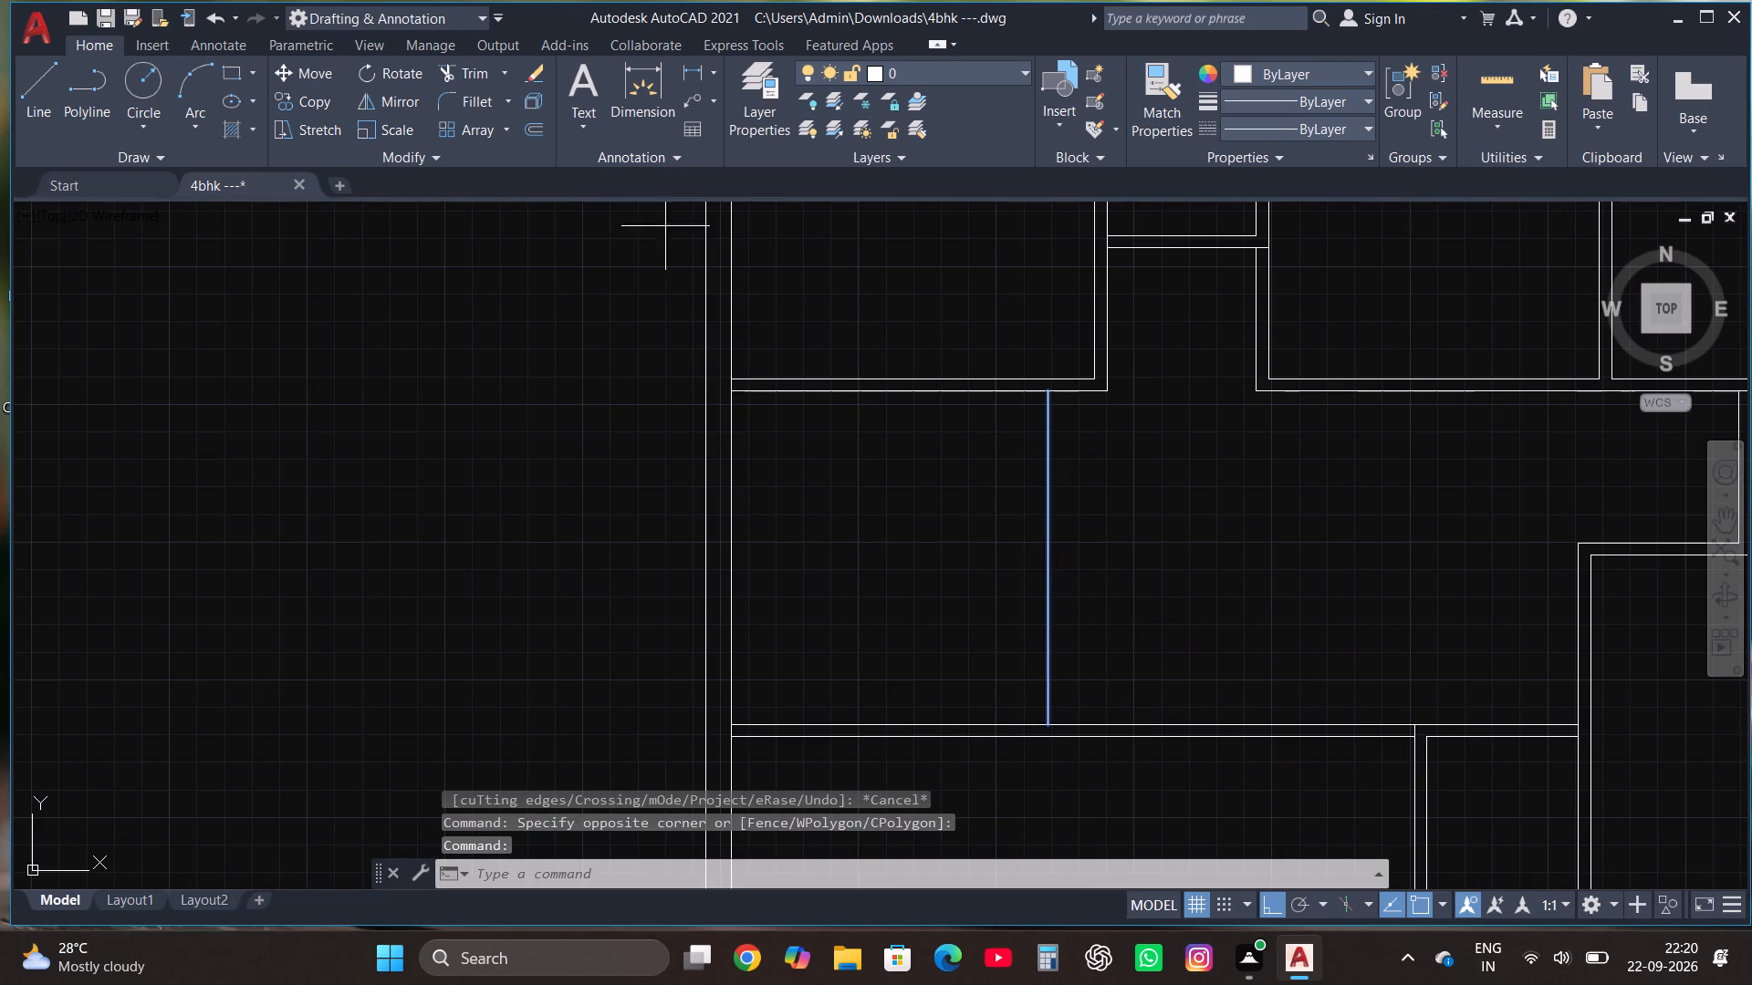
pyautogui.click(1048, 594)
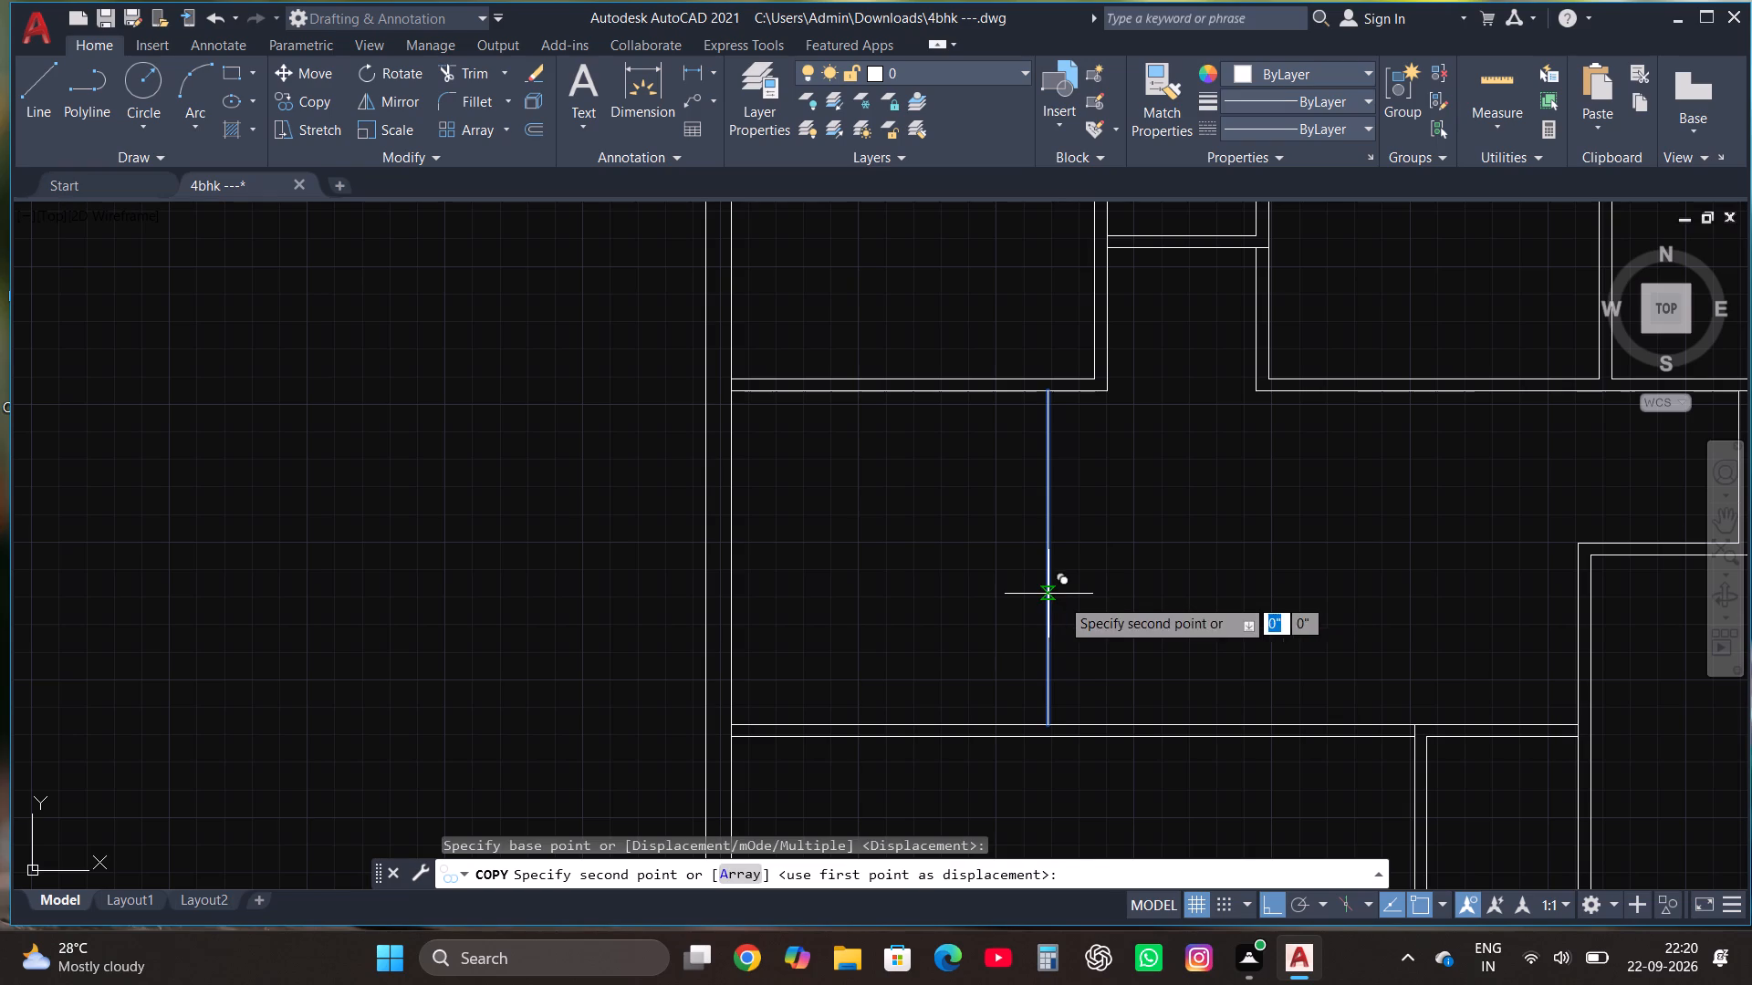
pyautogui.write('4.5"')
pyautogui.press('Return')
pyautogui.press('Escape')
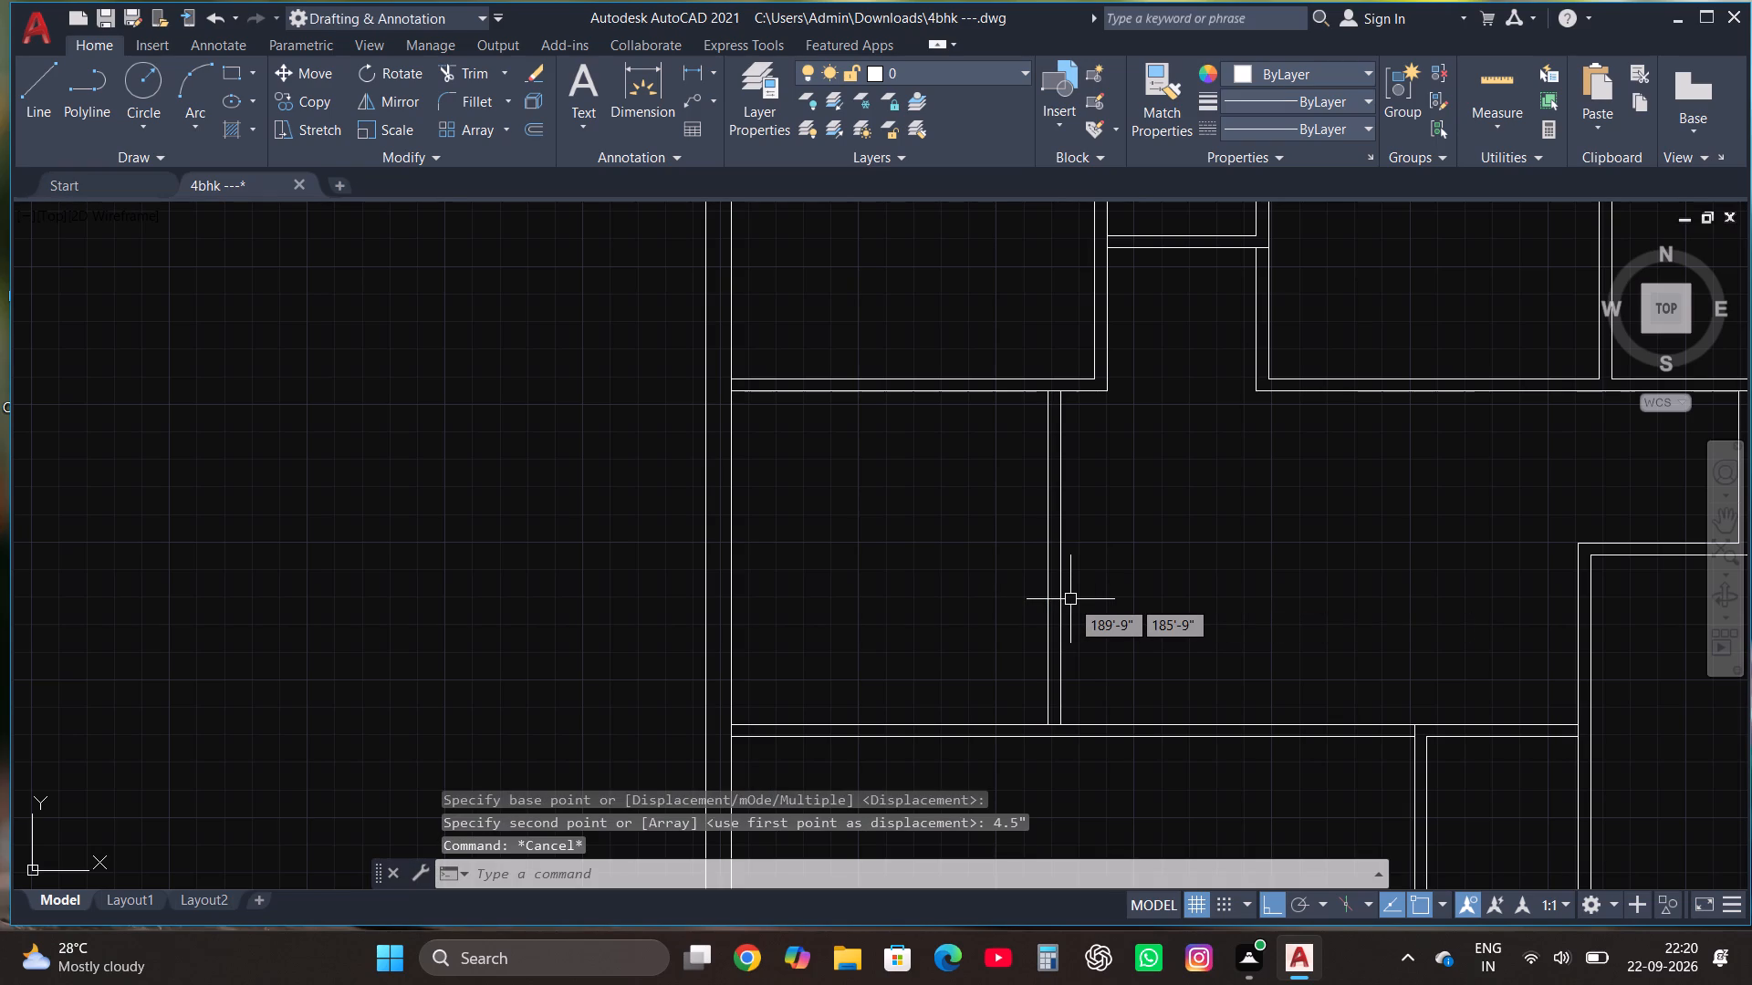
# Save the 4bhk floor plan drawing.
pyautogui.scroll(-2, 1070, 599)
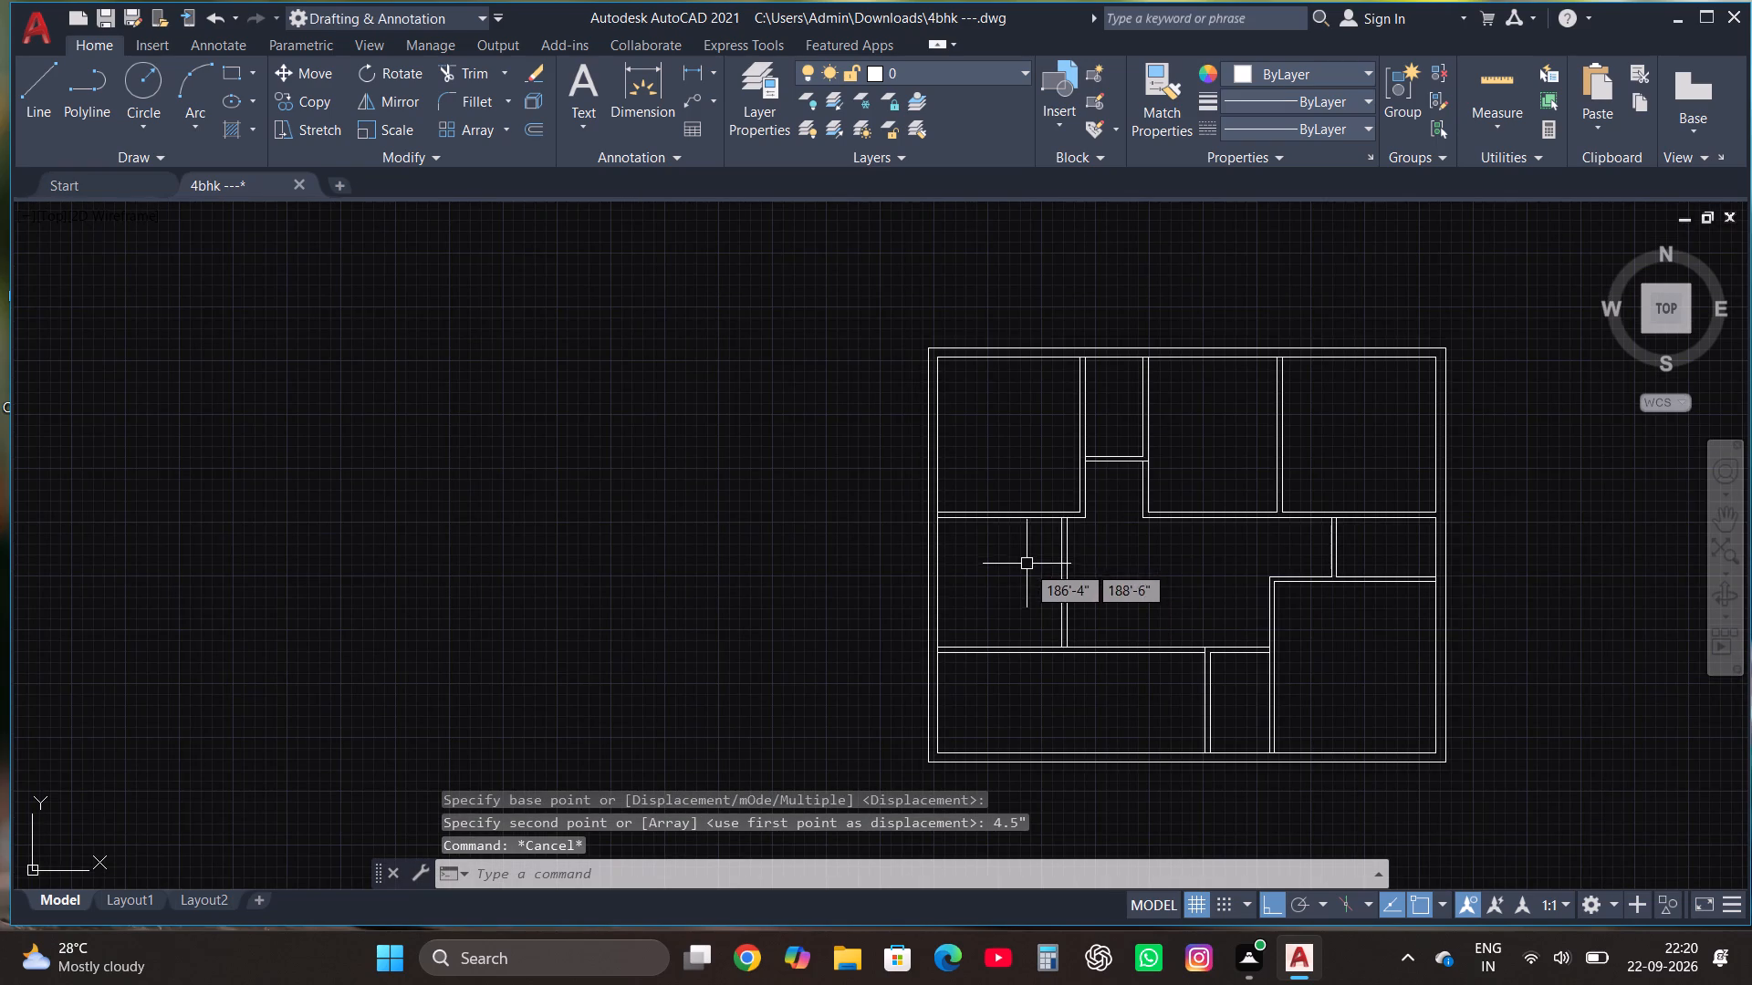
pyautogui.scroll(-1, 992, 662)
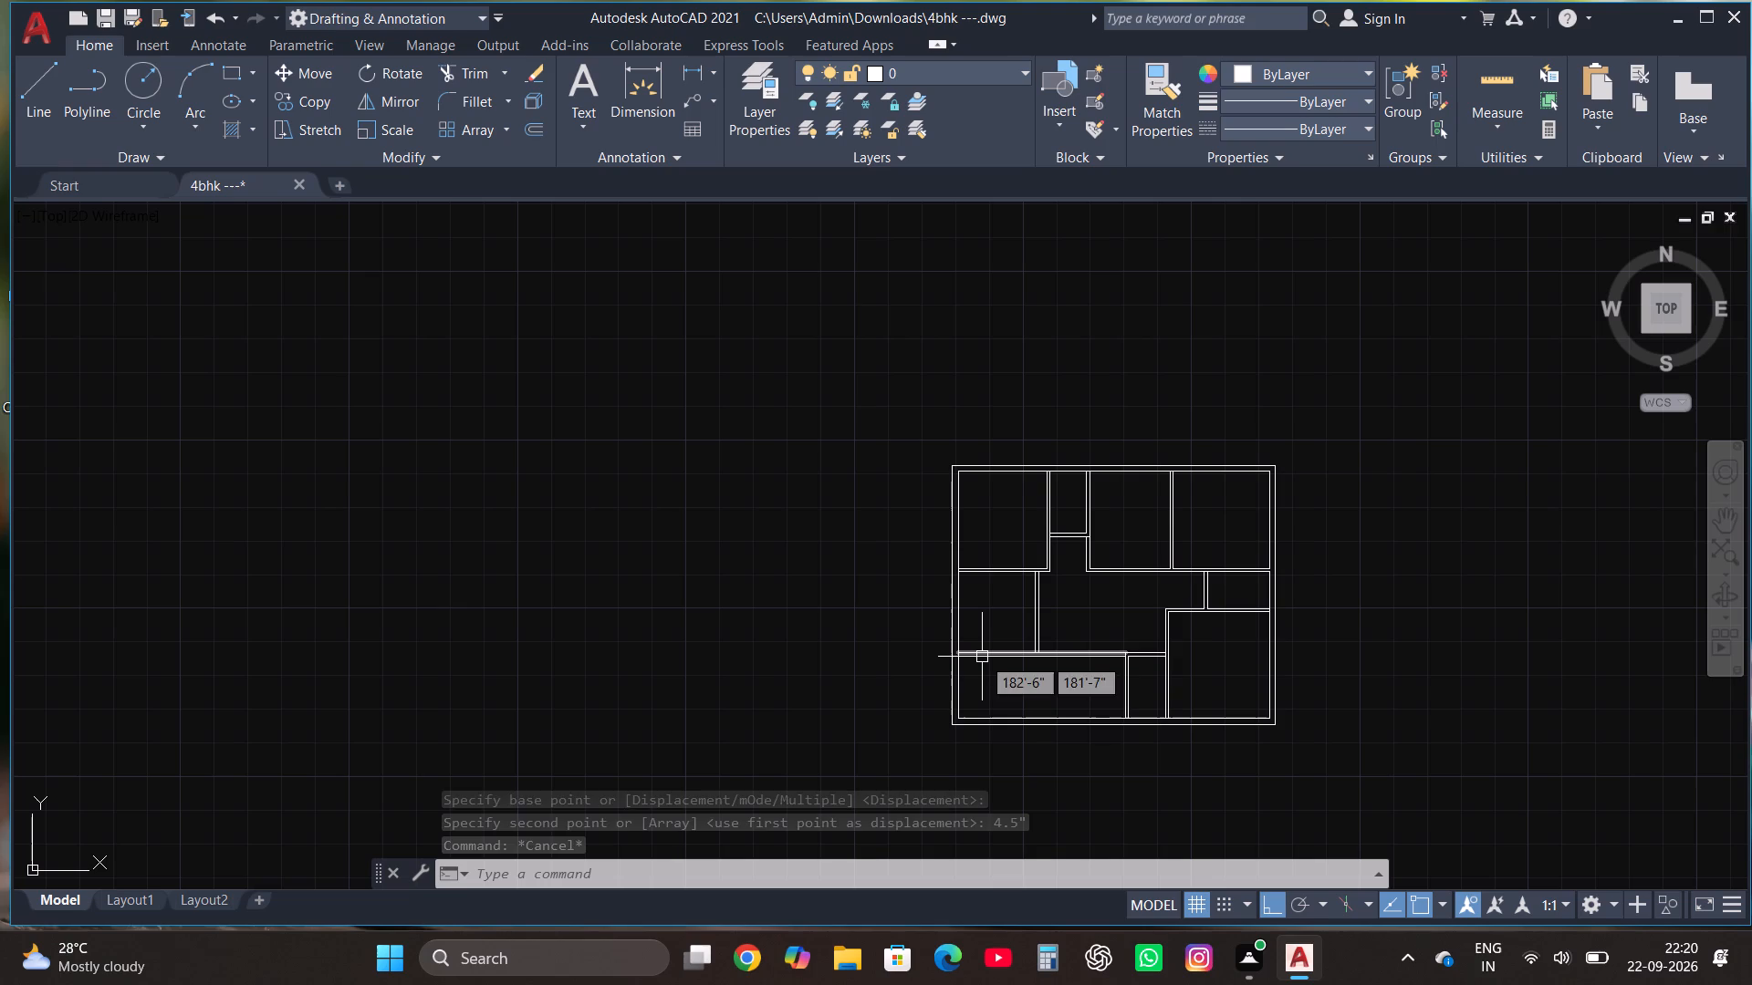
pyautogui.hotkey('ctrl', 's')
pyautogui.keyDown('ctrl'); pyautogui.click(982, 657); pyautogui.keyUp('ctrl')
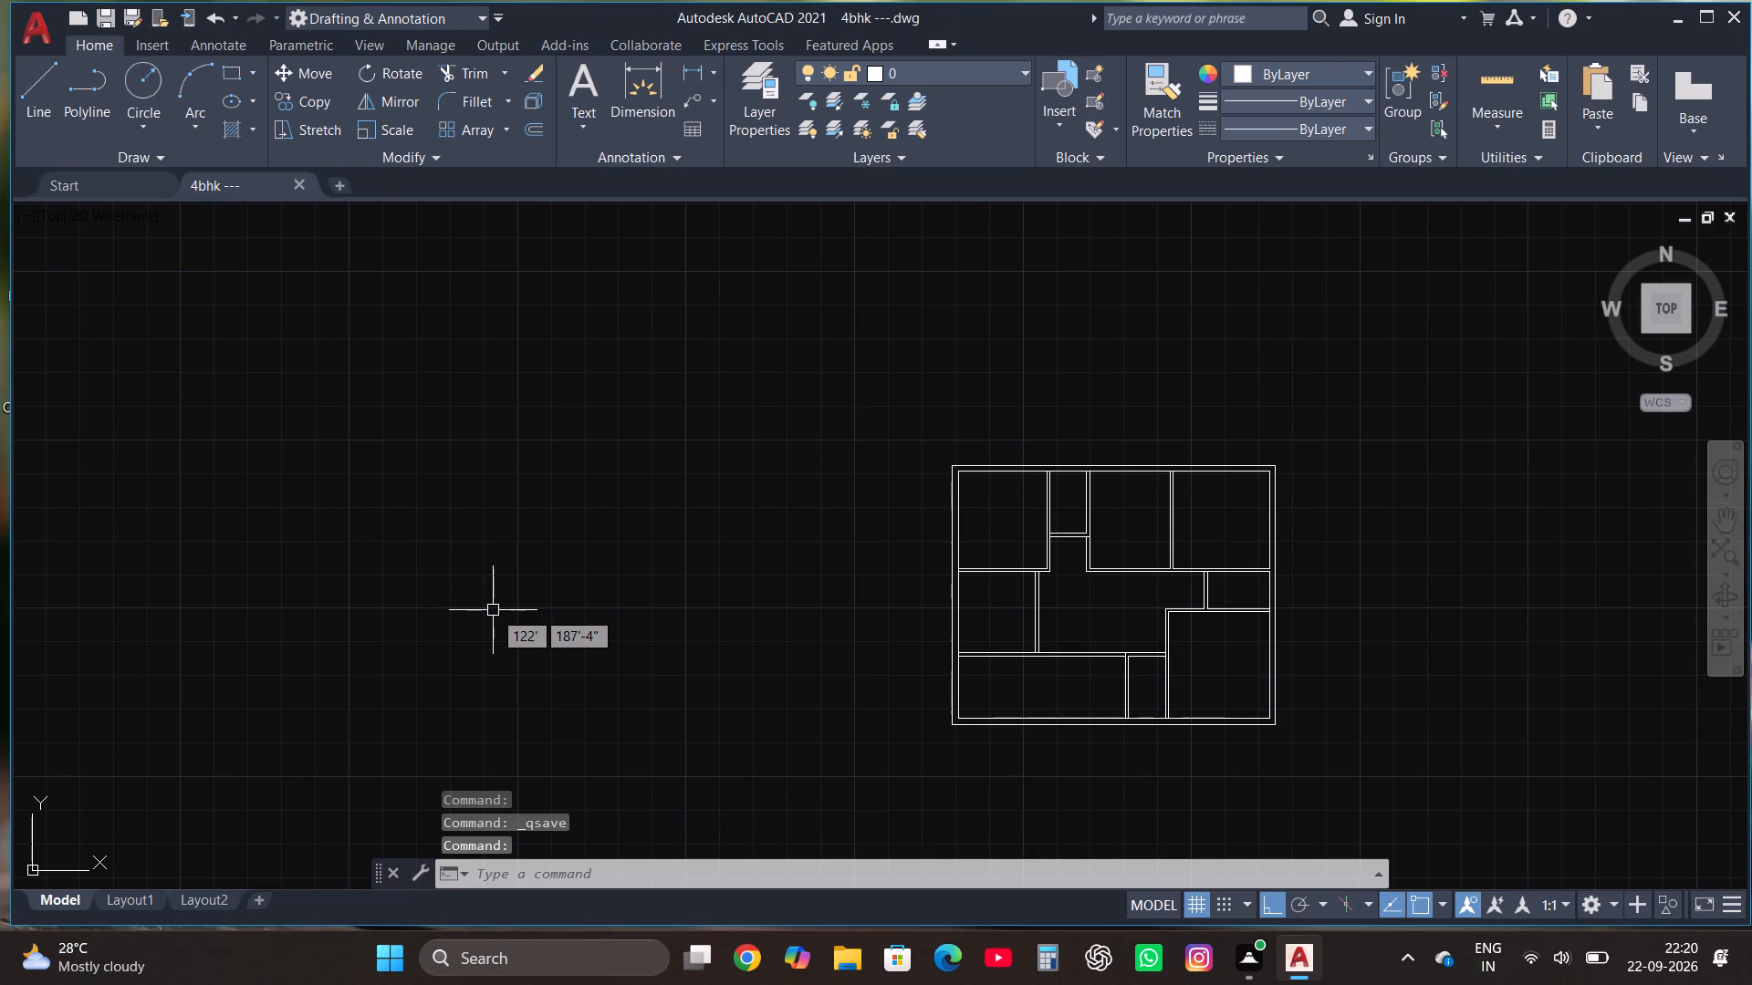
# Insert the Door - Imperial block in the empty space left of the floor plan.
pyautogui.write('tool')
pyautogui.click(596, 656)
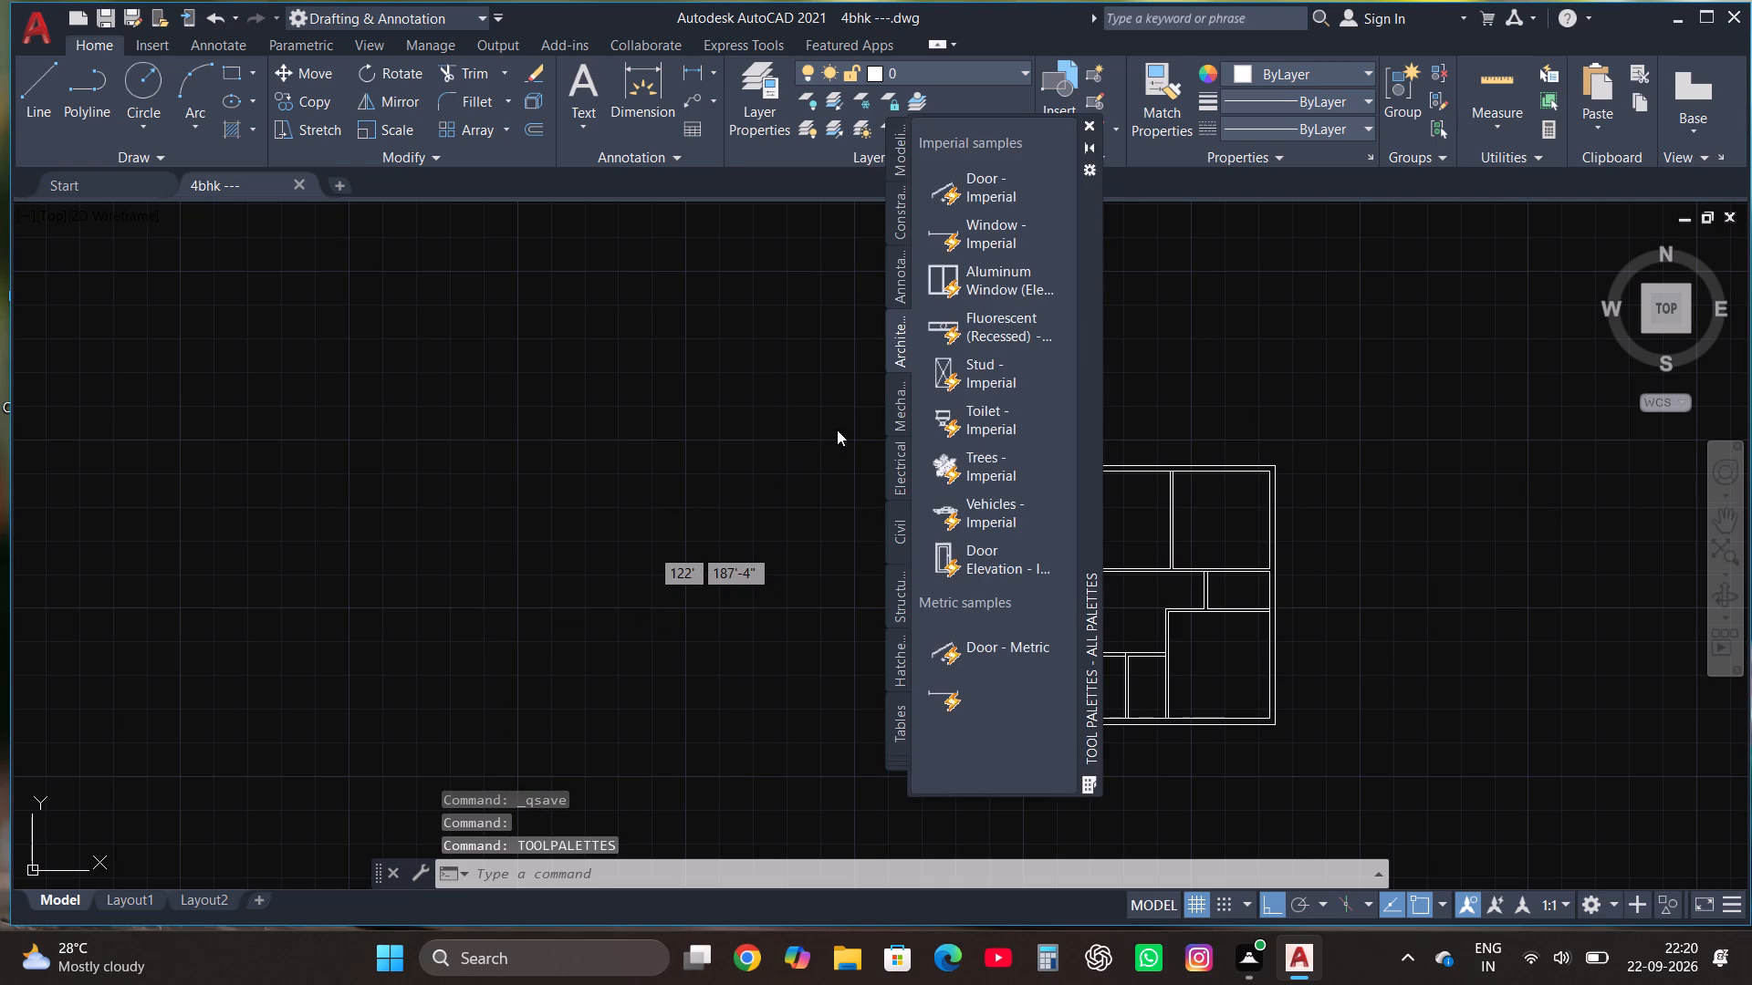
pyautogui.click(976, 202)
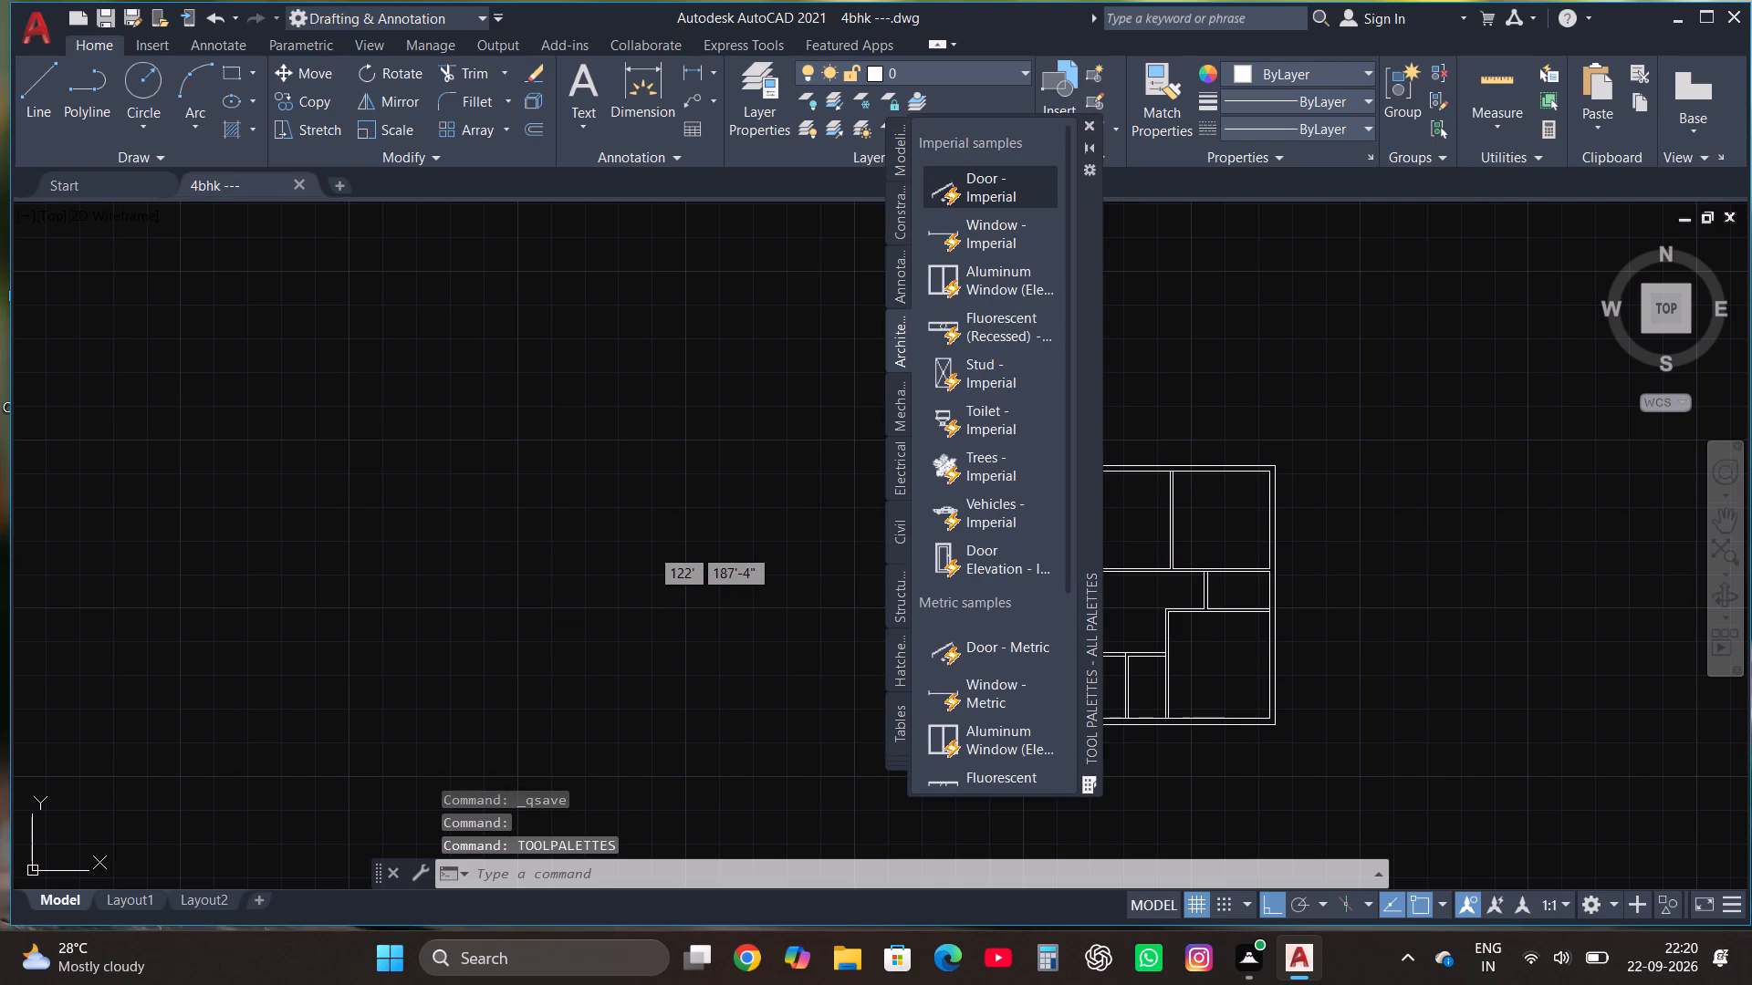
pyautogui.click(531, 497)
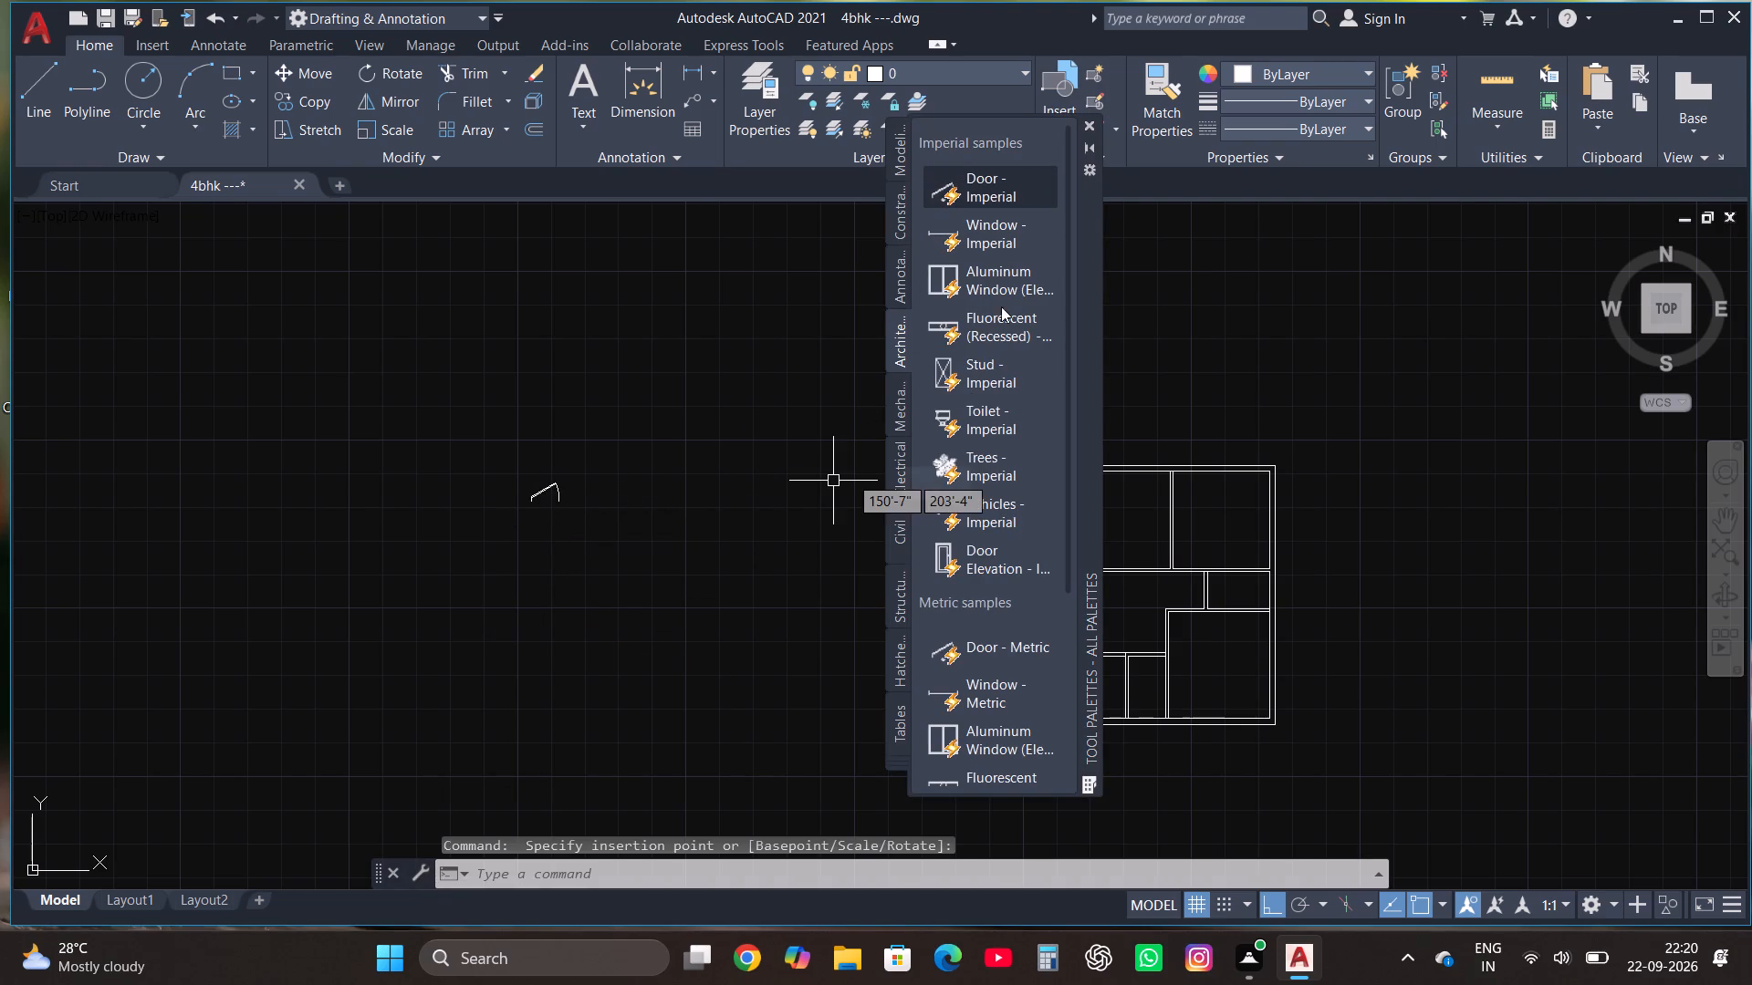
# Insert the Toilet - Imperial block below the door block and close the tool palettes.
pyautogui.click(964, 411)
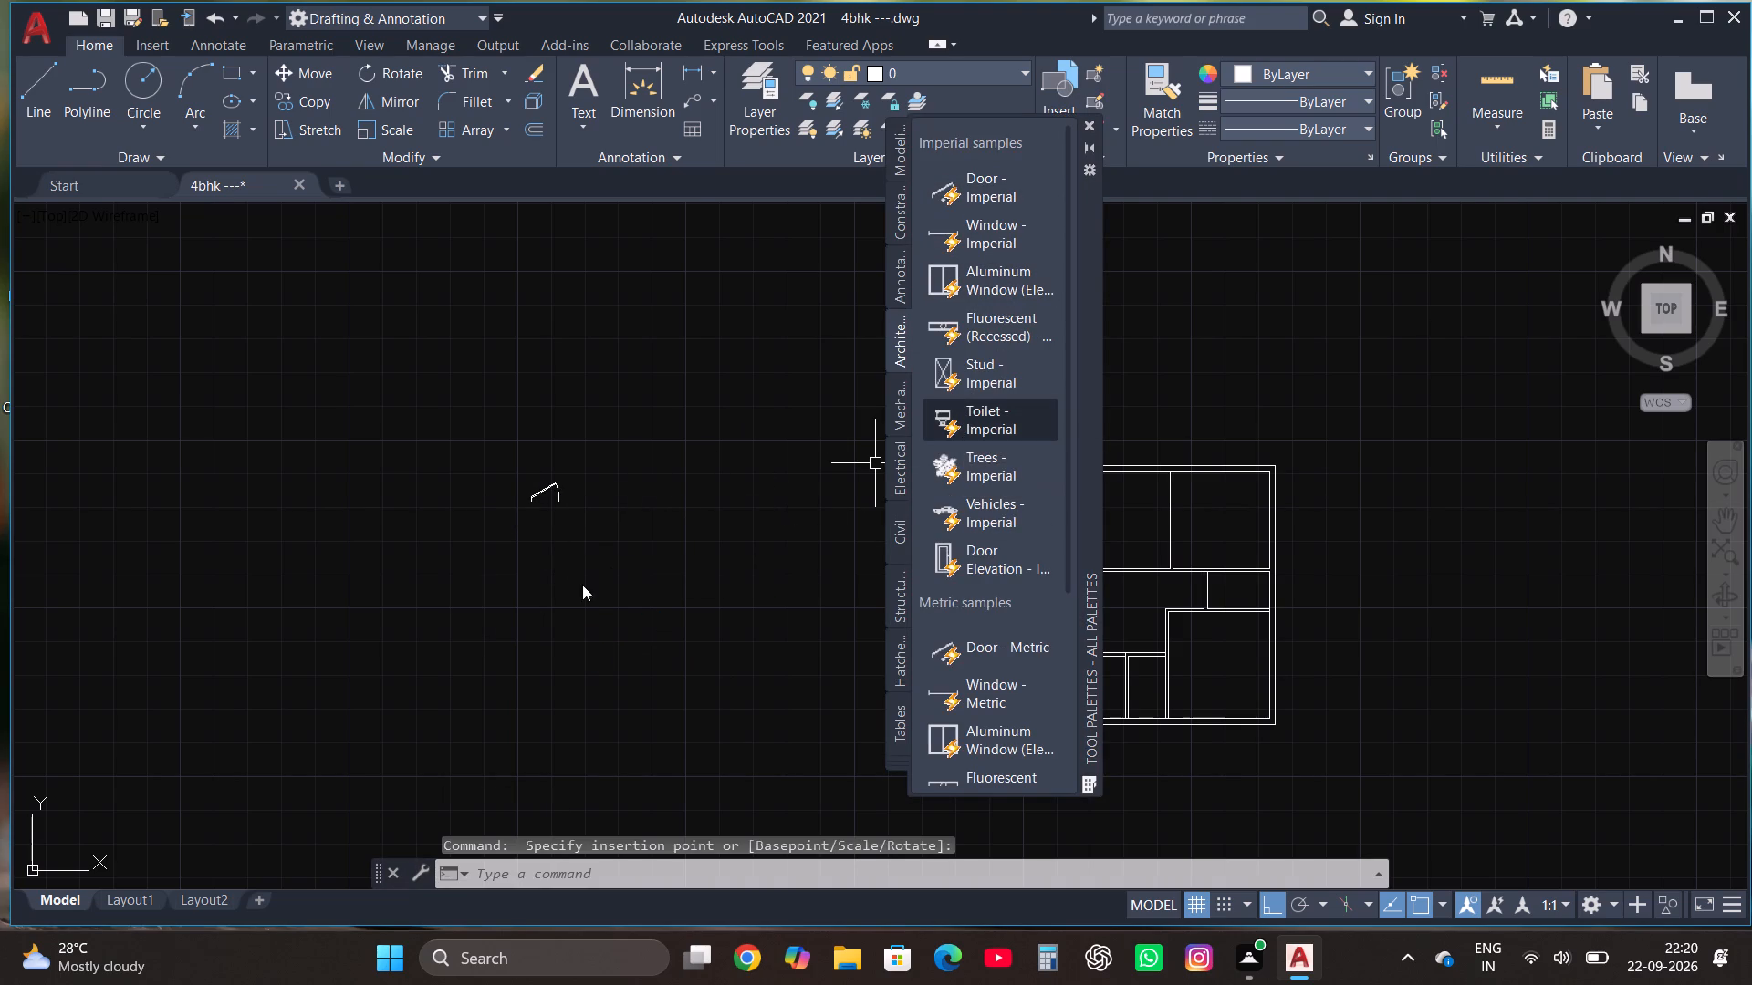
pyautogui.click(558, 593)
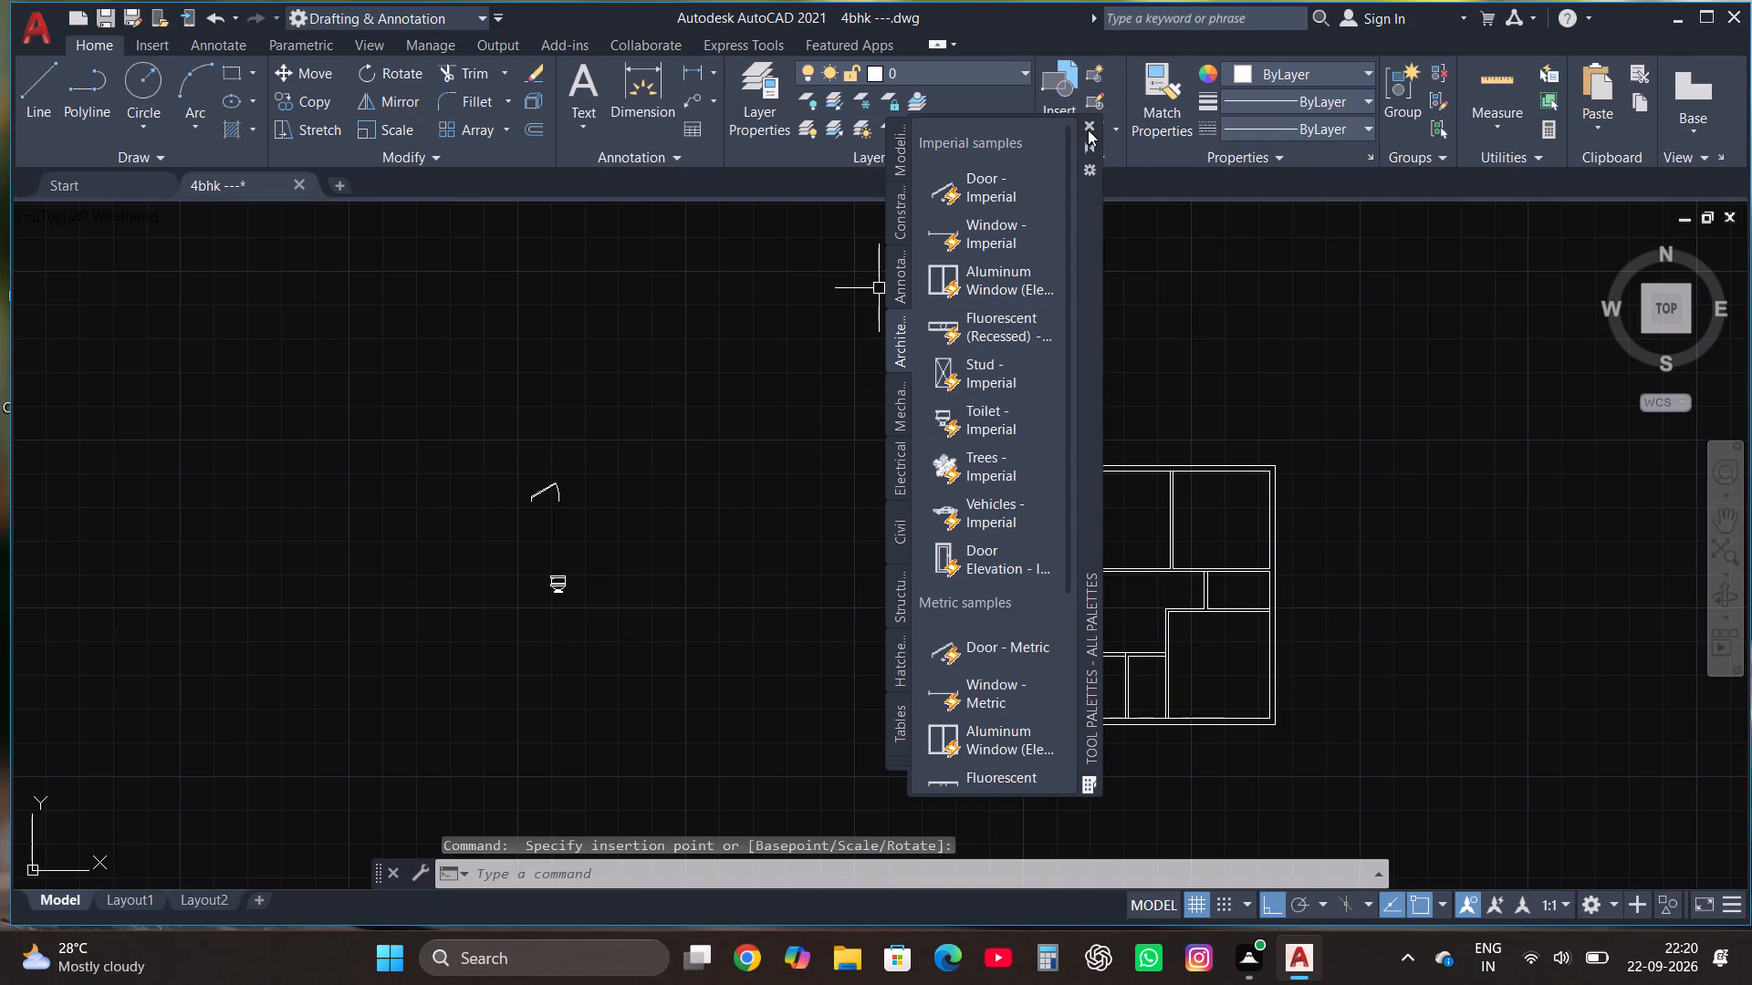
pyautogui.click(1087, 122)
# Set the door block's opening angle to Open 90º.
pyautogui.scroll(-1, 1190, 400)
pyautogui.scroll(2, 862, 468)
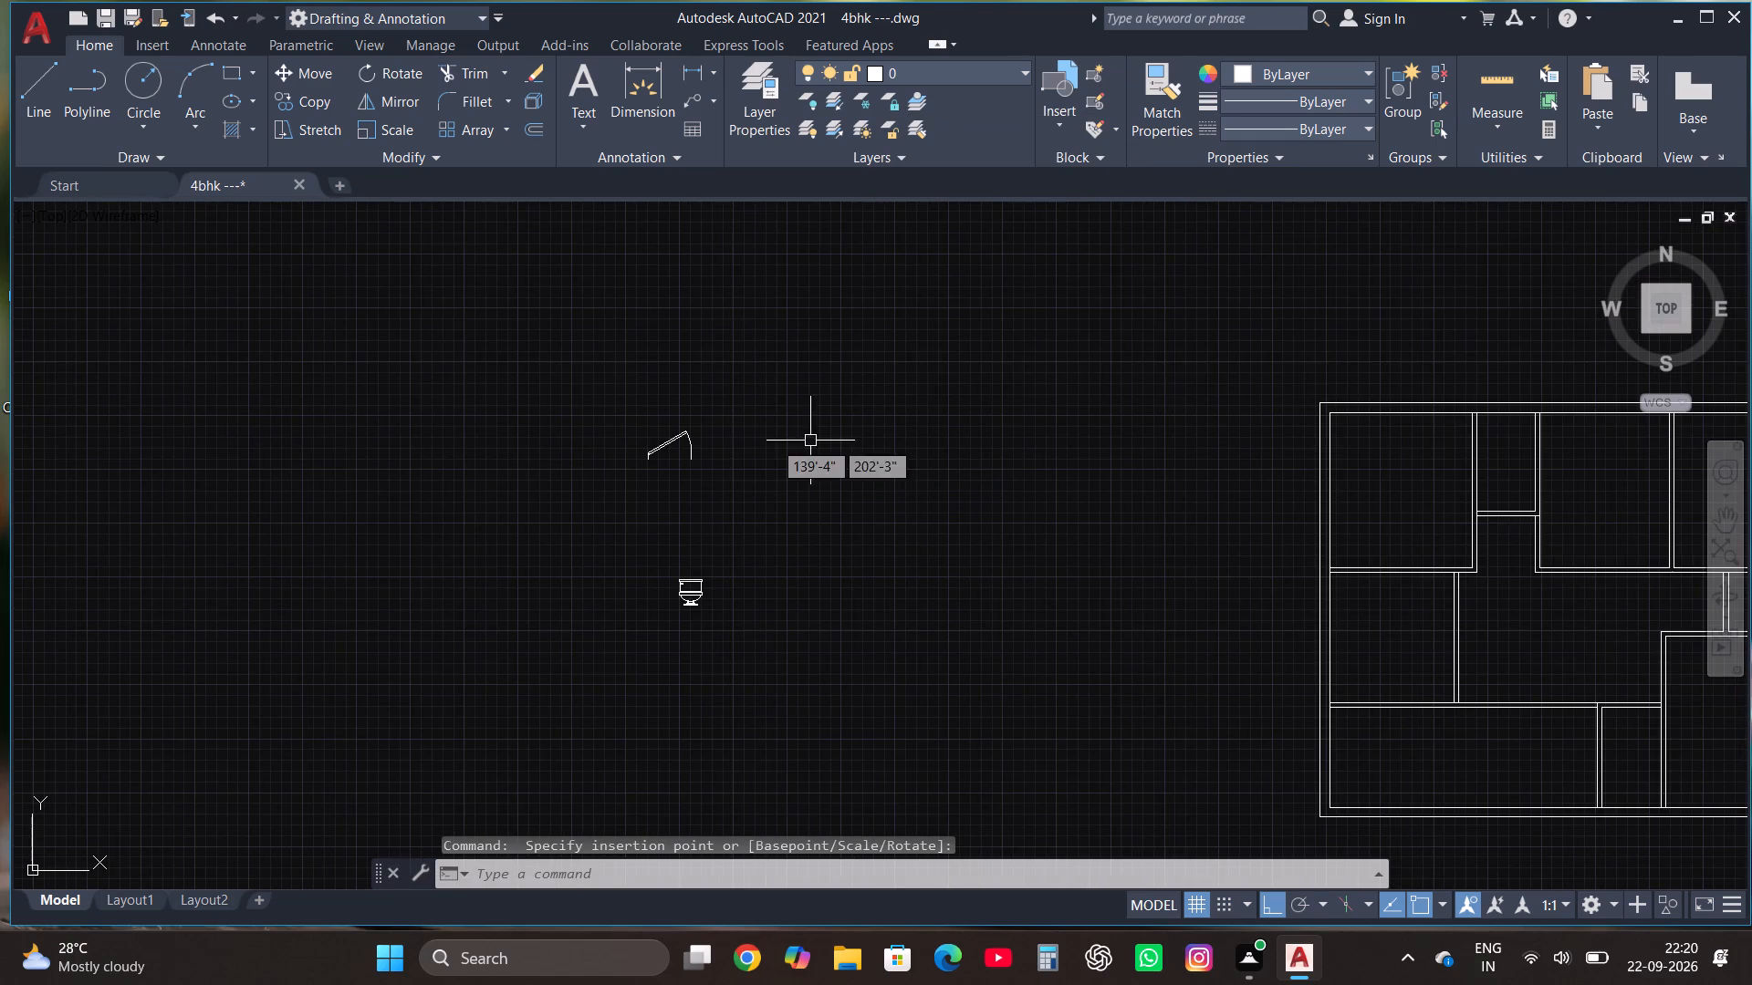
pyautogui.click(687, 439)
pyautogui.click(644, 435)
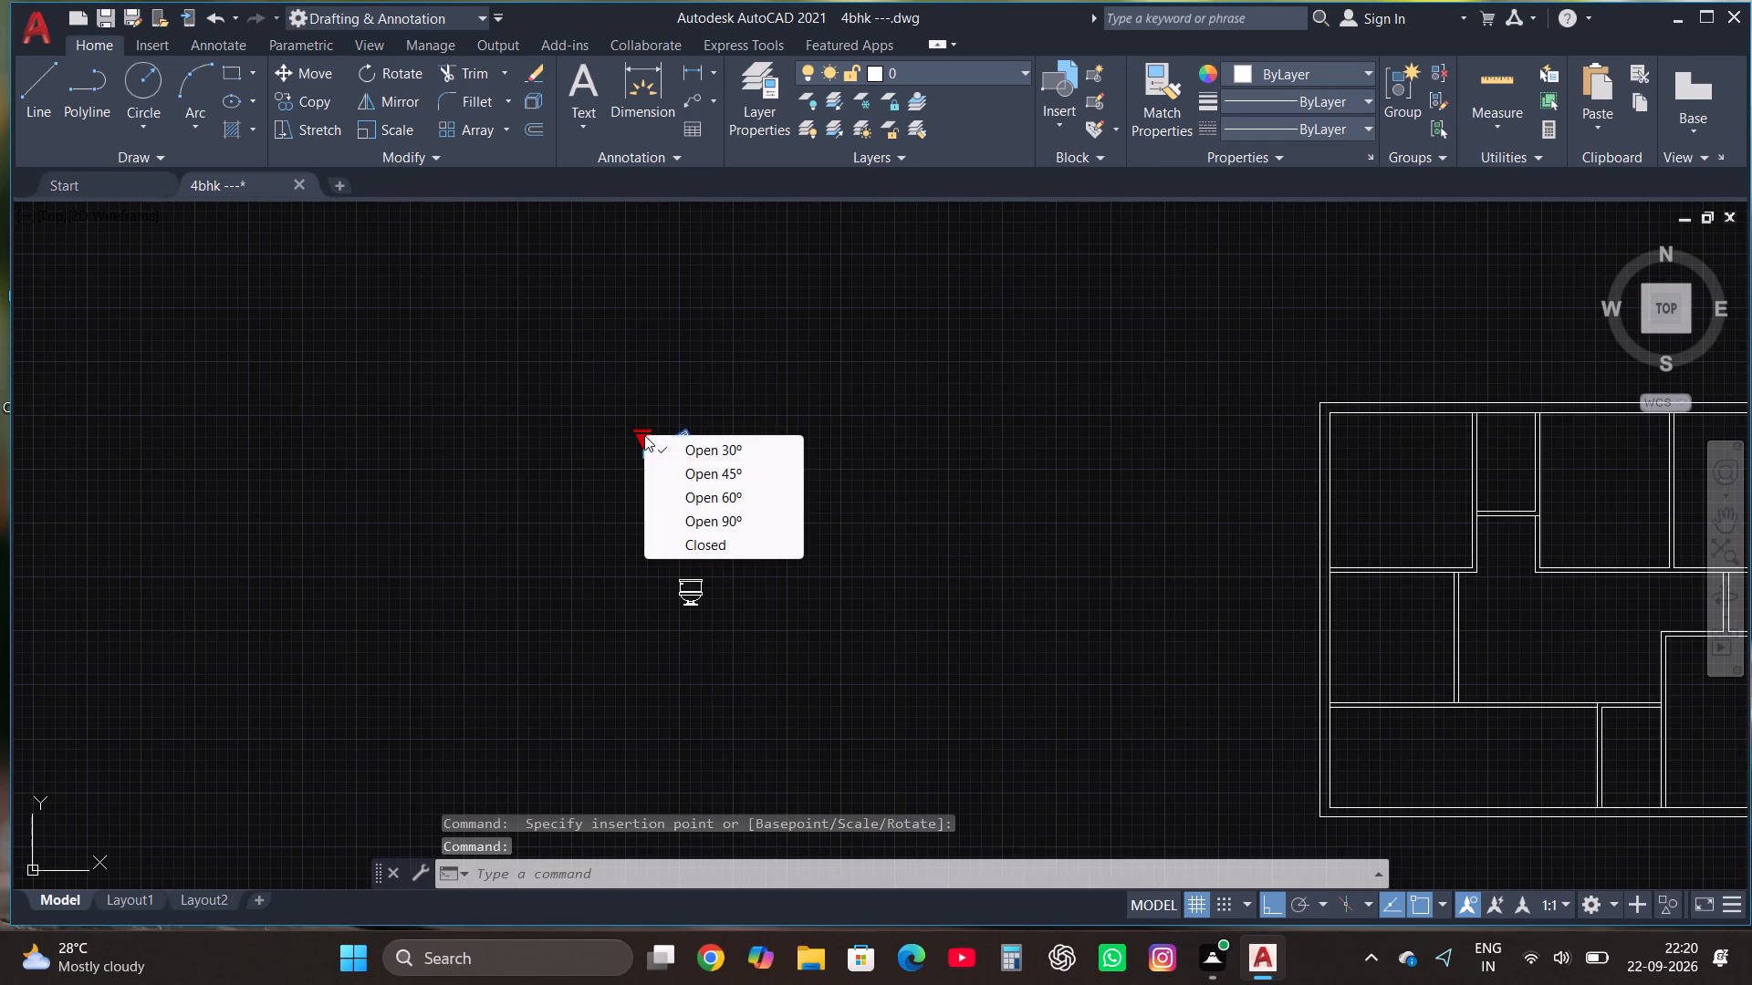
pyautogui.click(729, 516)
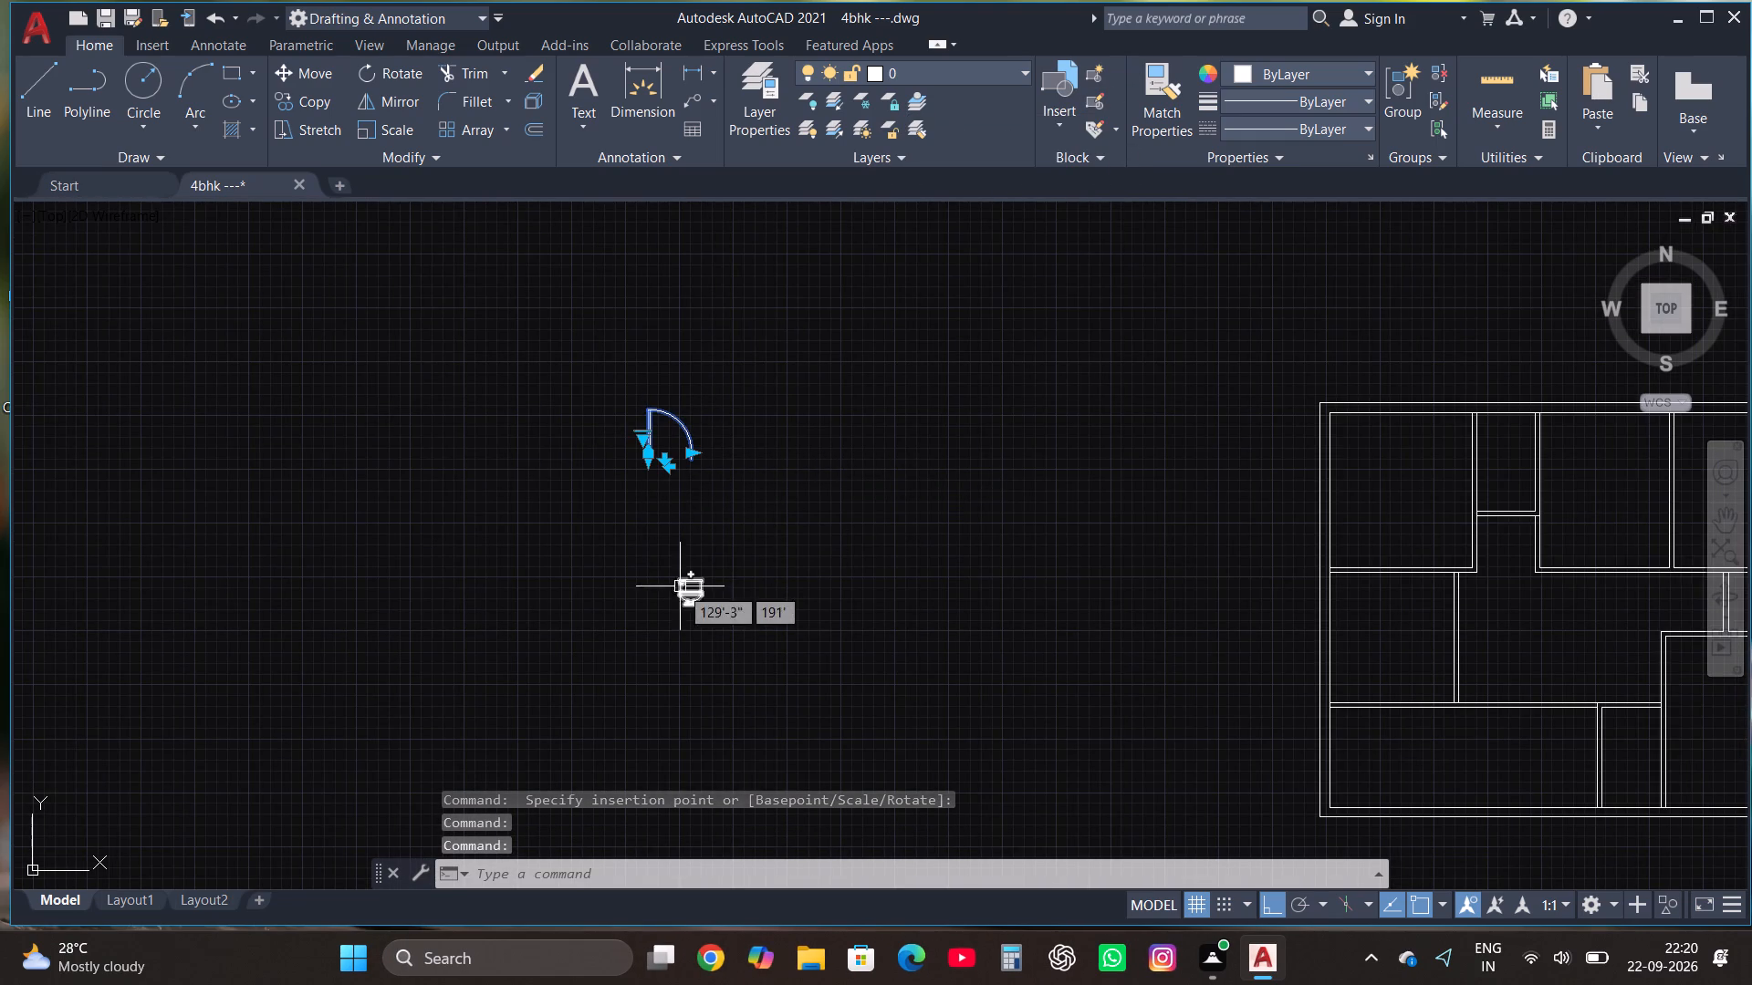
# Switch the toilet block to its plan view.
pyautogui.click(680, 586)
pyautogui.click(675, 615)
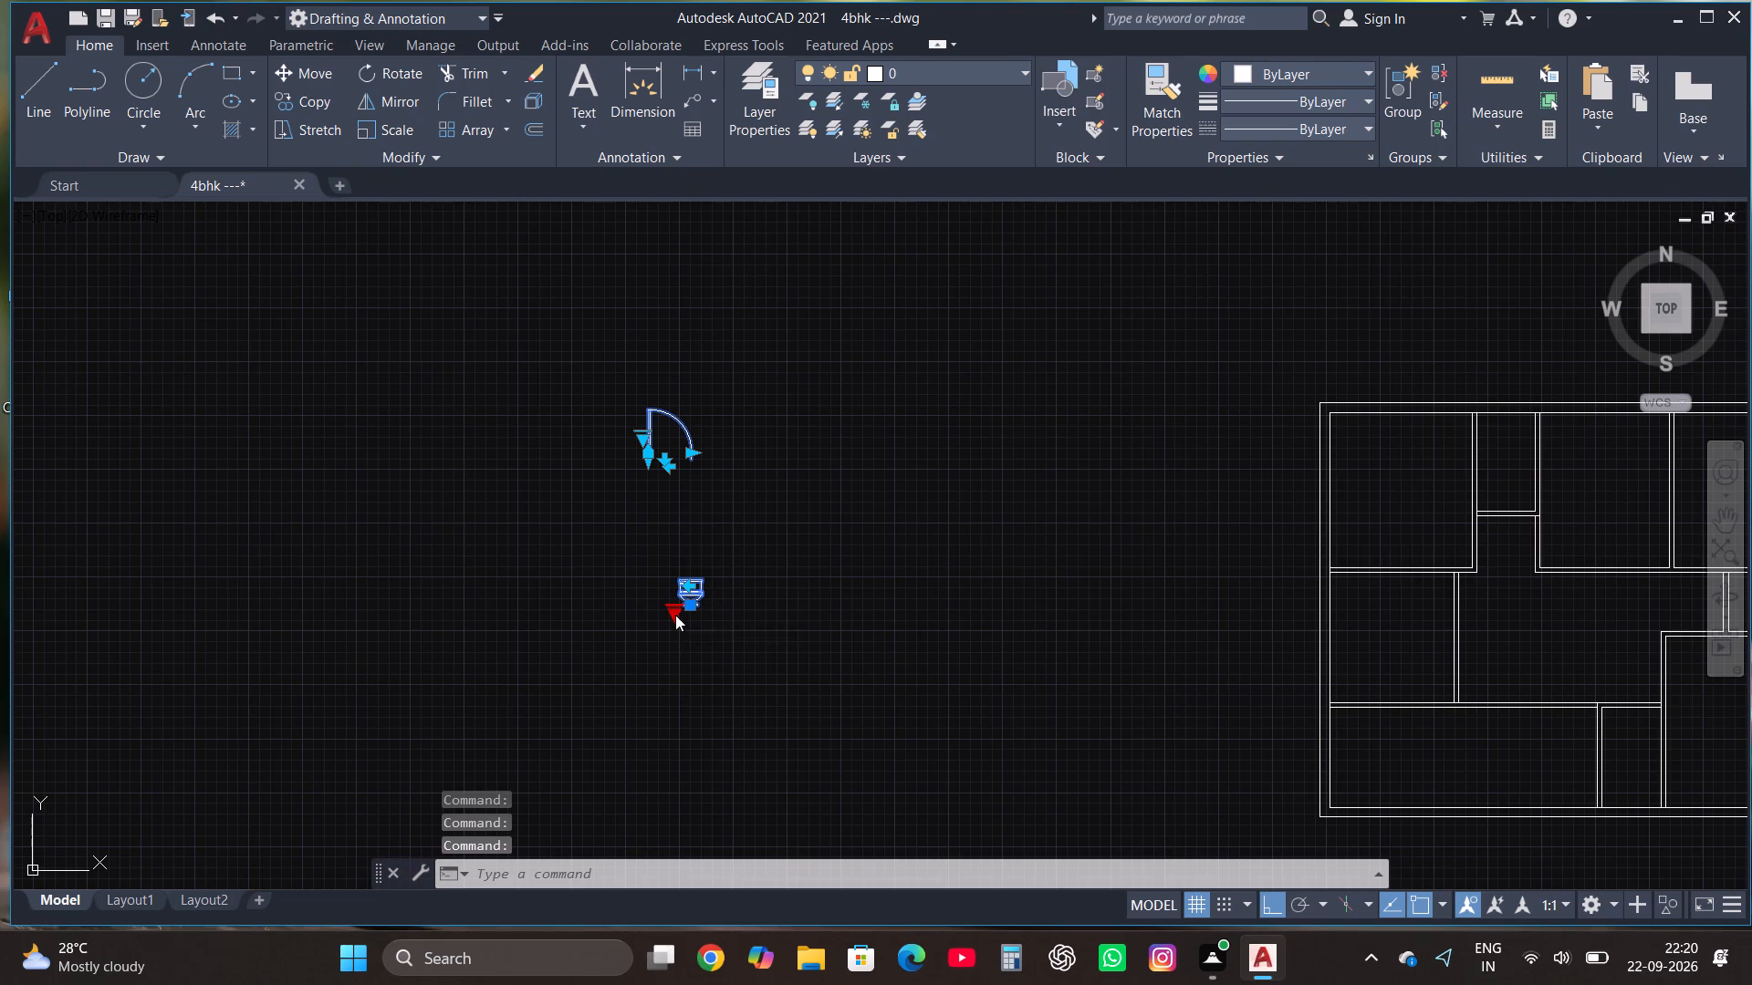
pyautogui.click(801, 653)
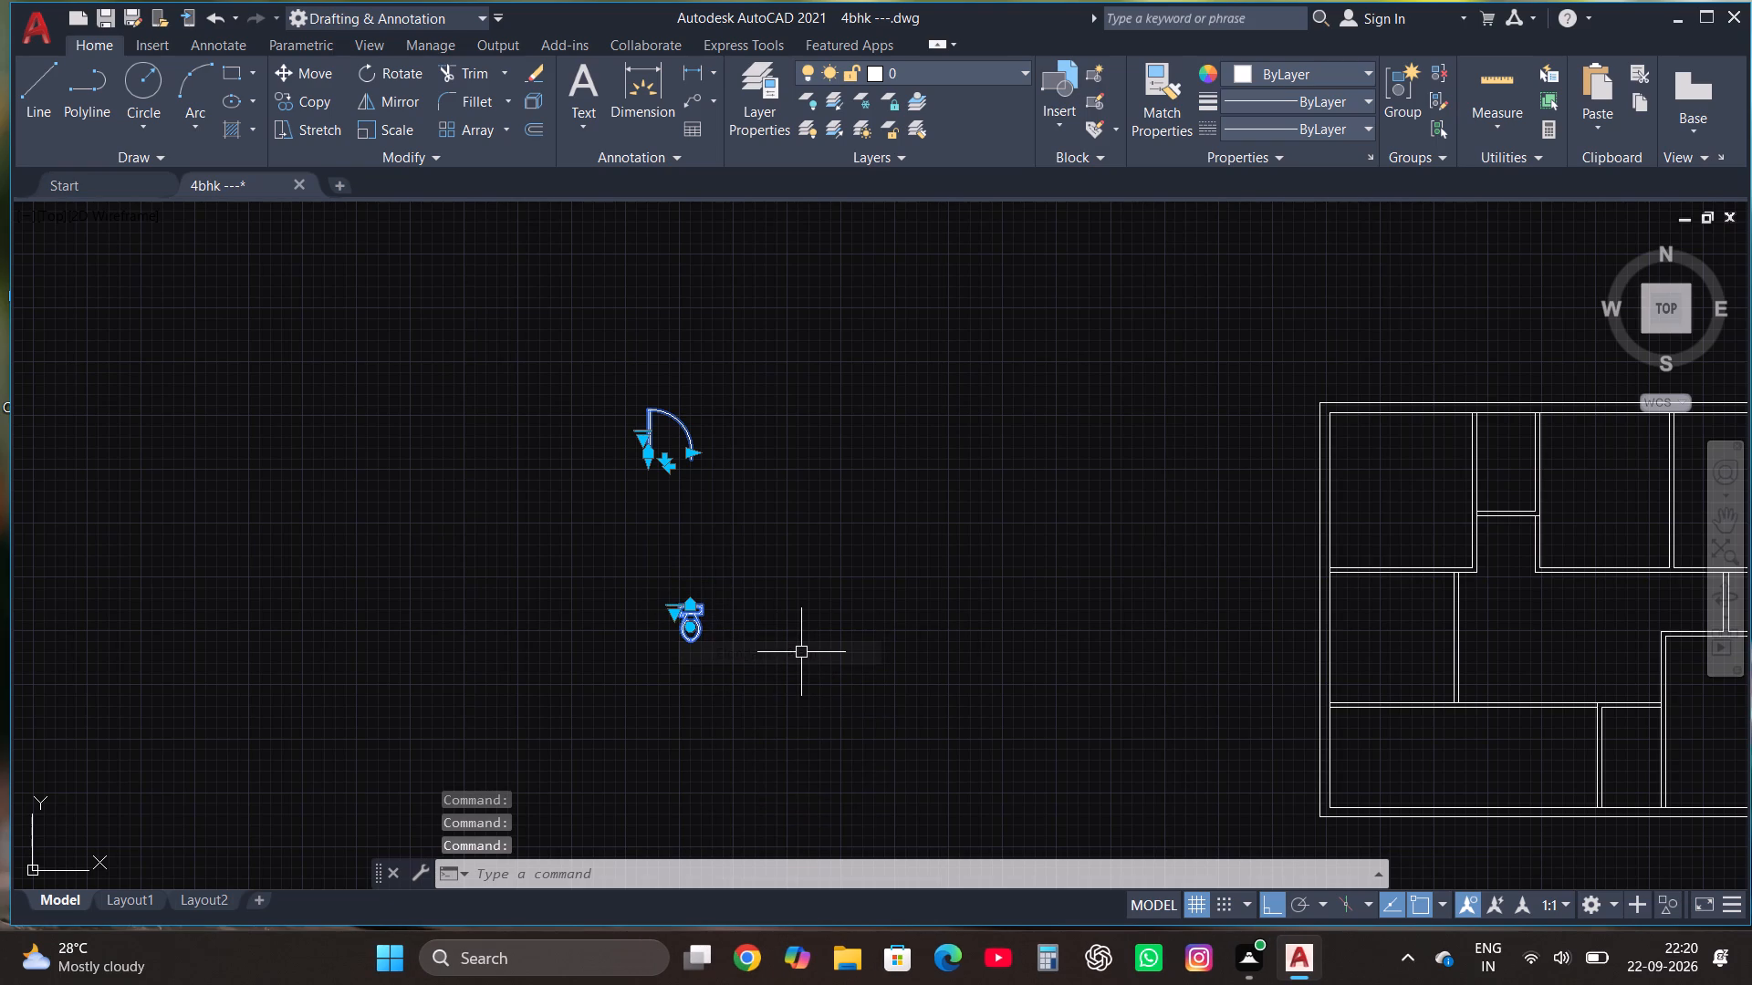
pyautogui.press('Escape')
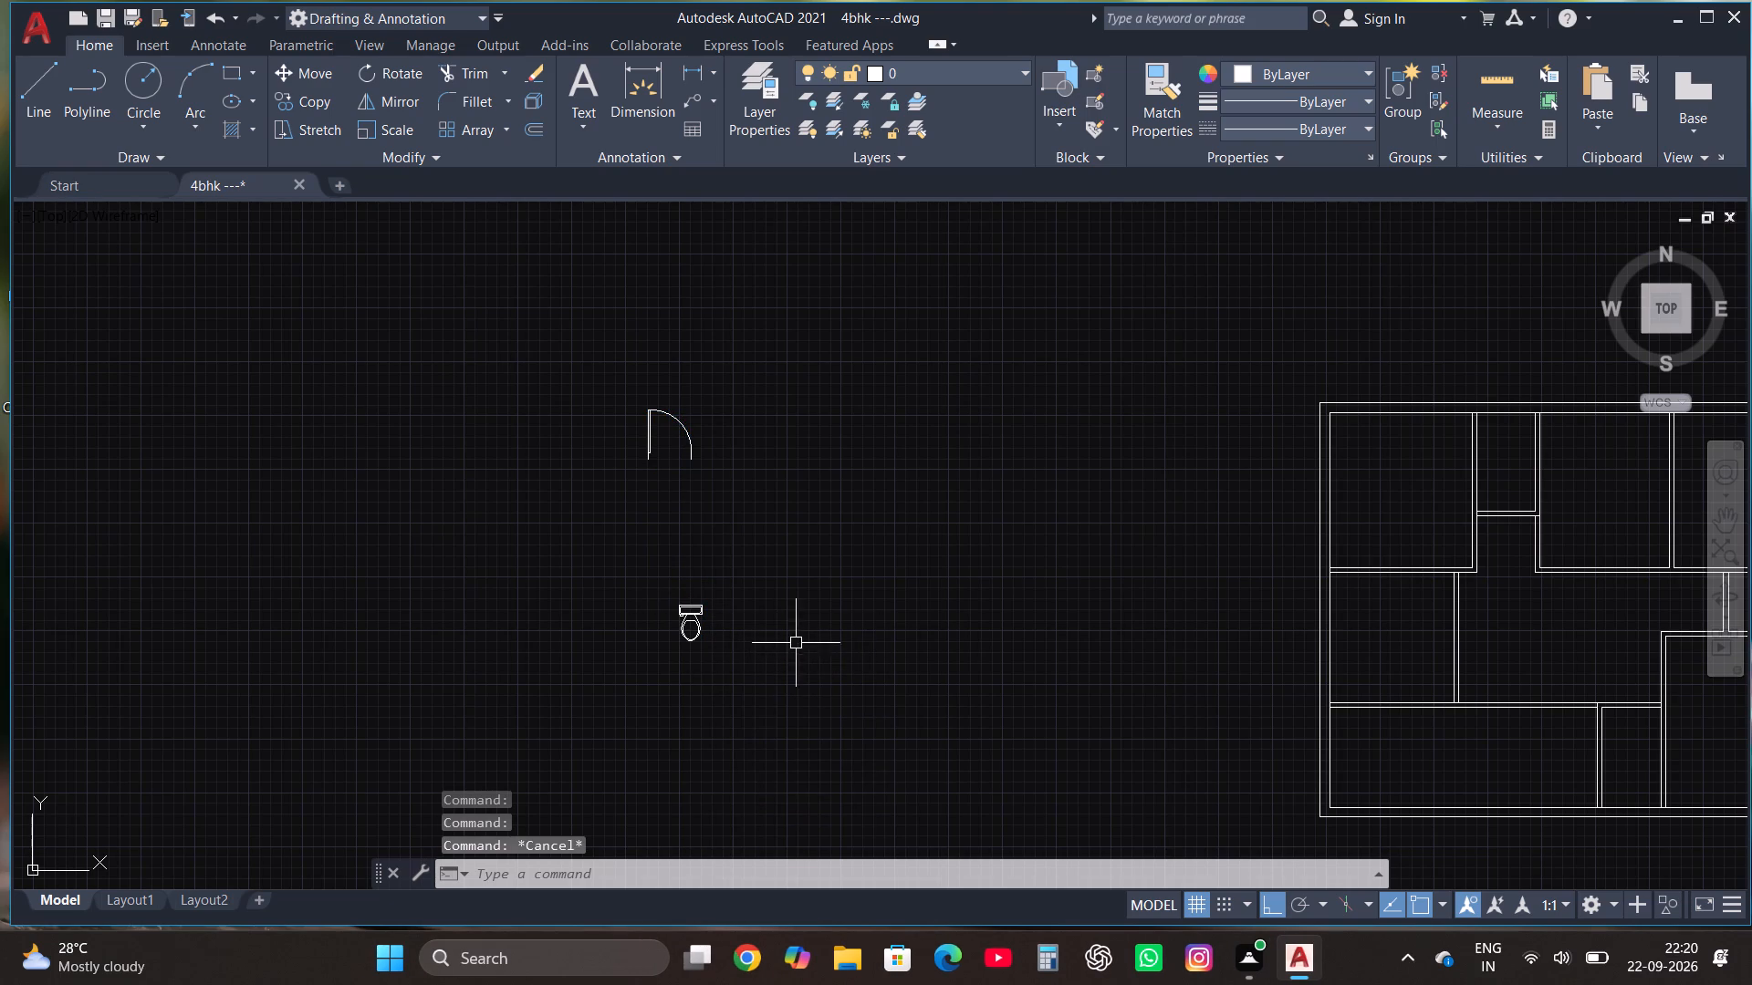
# Mirror the door about a vertical line on its right side, keeping the original.
pyautogui.moveTo(728, 514); pyautogui.dragTo(735, 499)
pyautogui.click(615, 364)
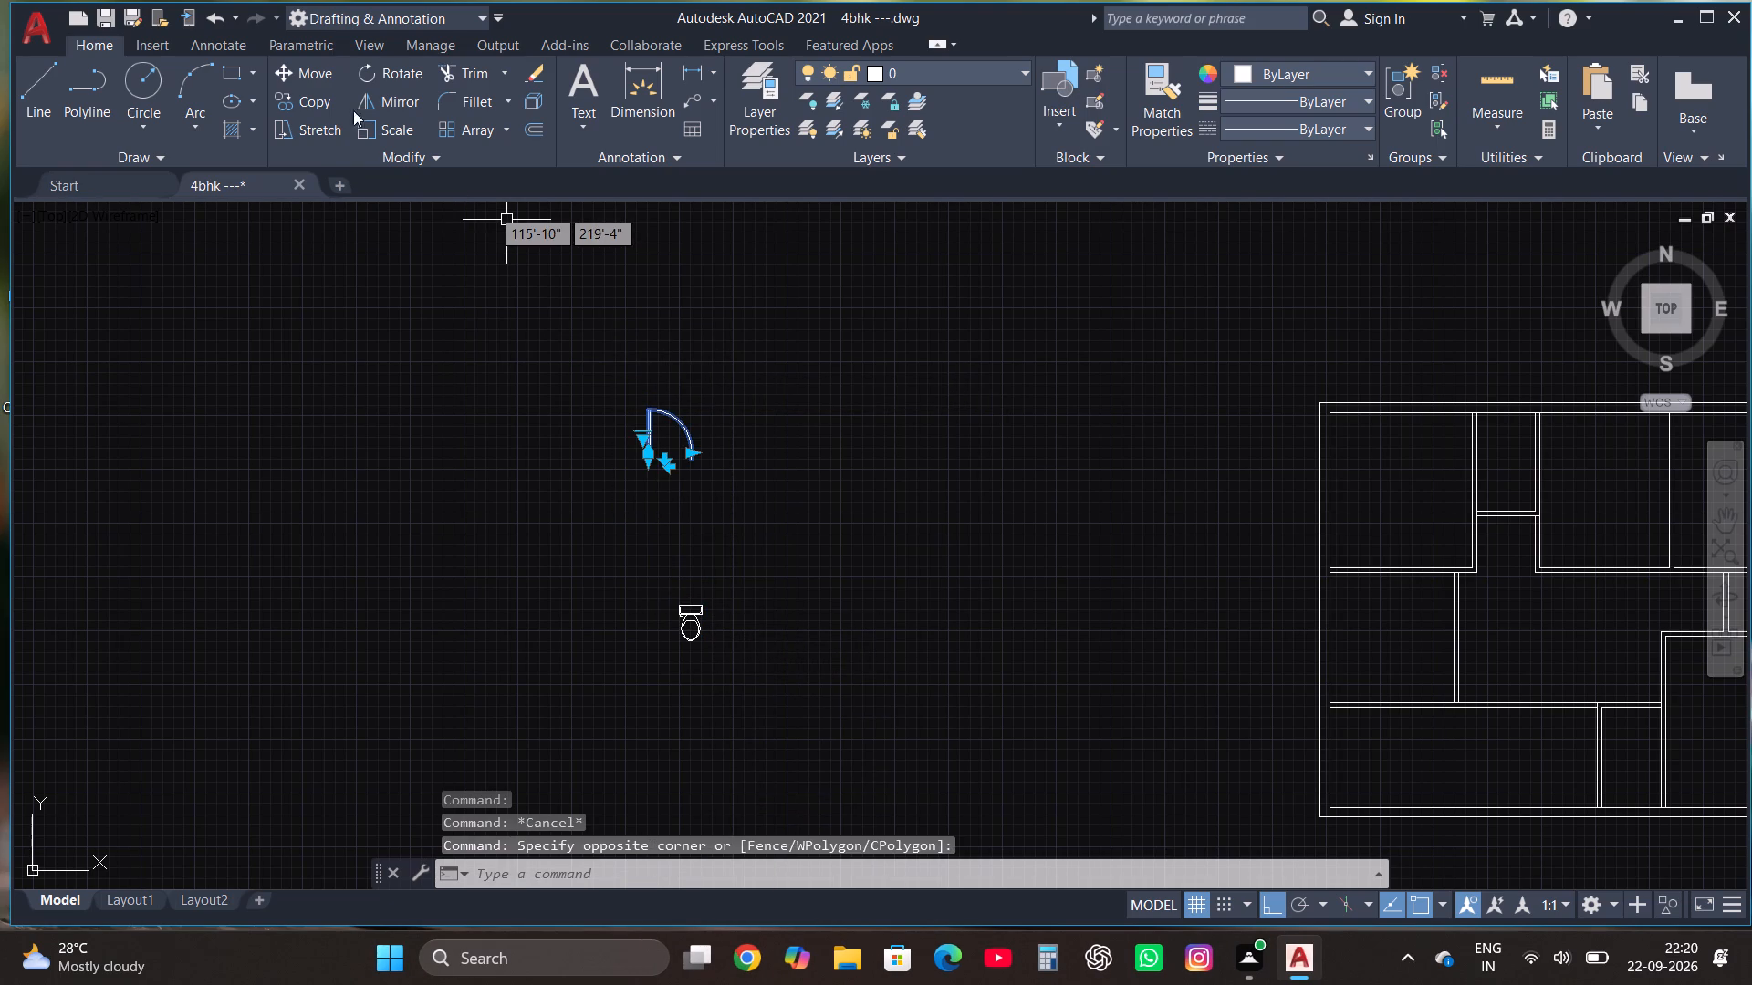
pyautogui.click(399, 107)
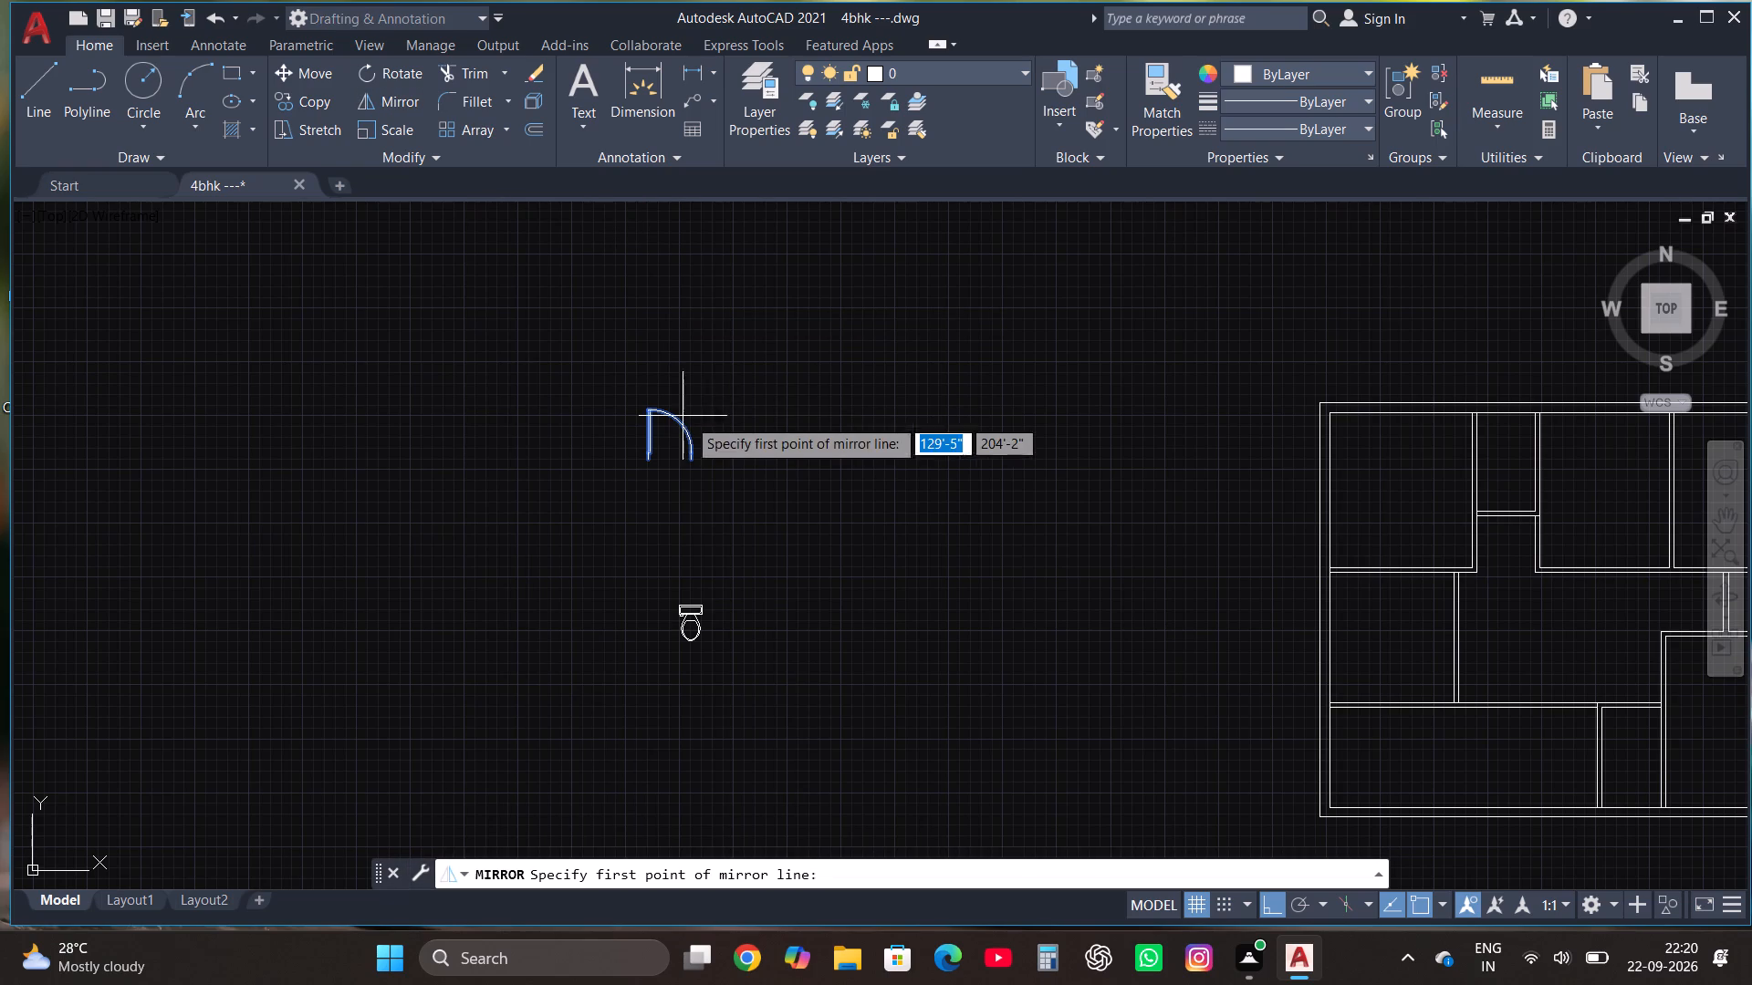
pyautogui.click(723, 439)
pyautogui.click(783, 596)
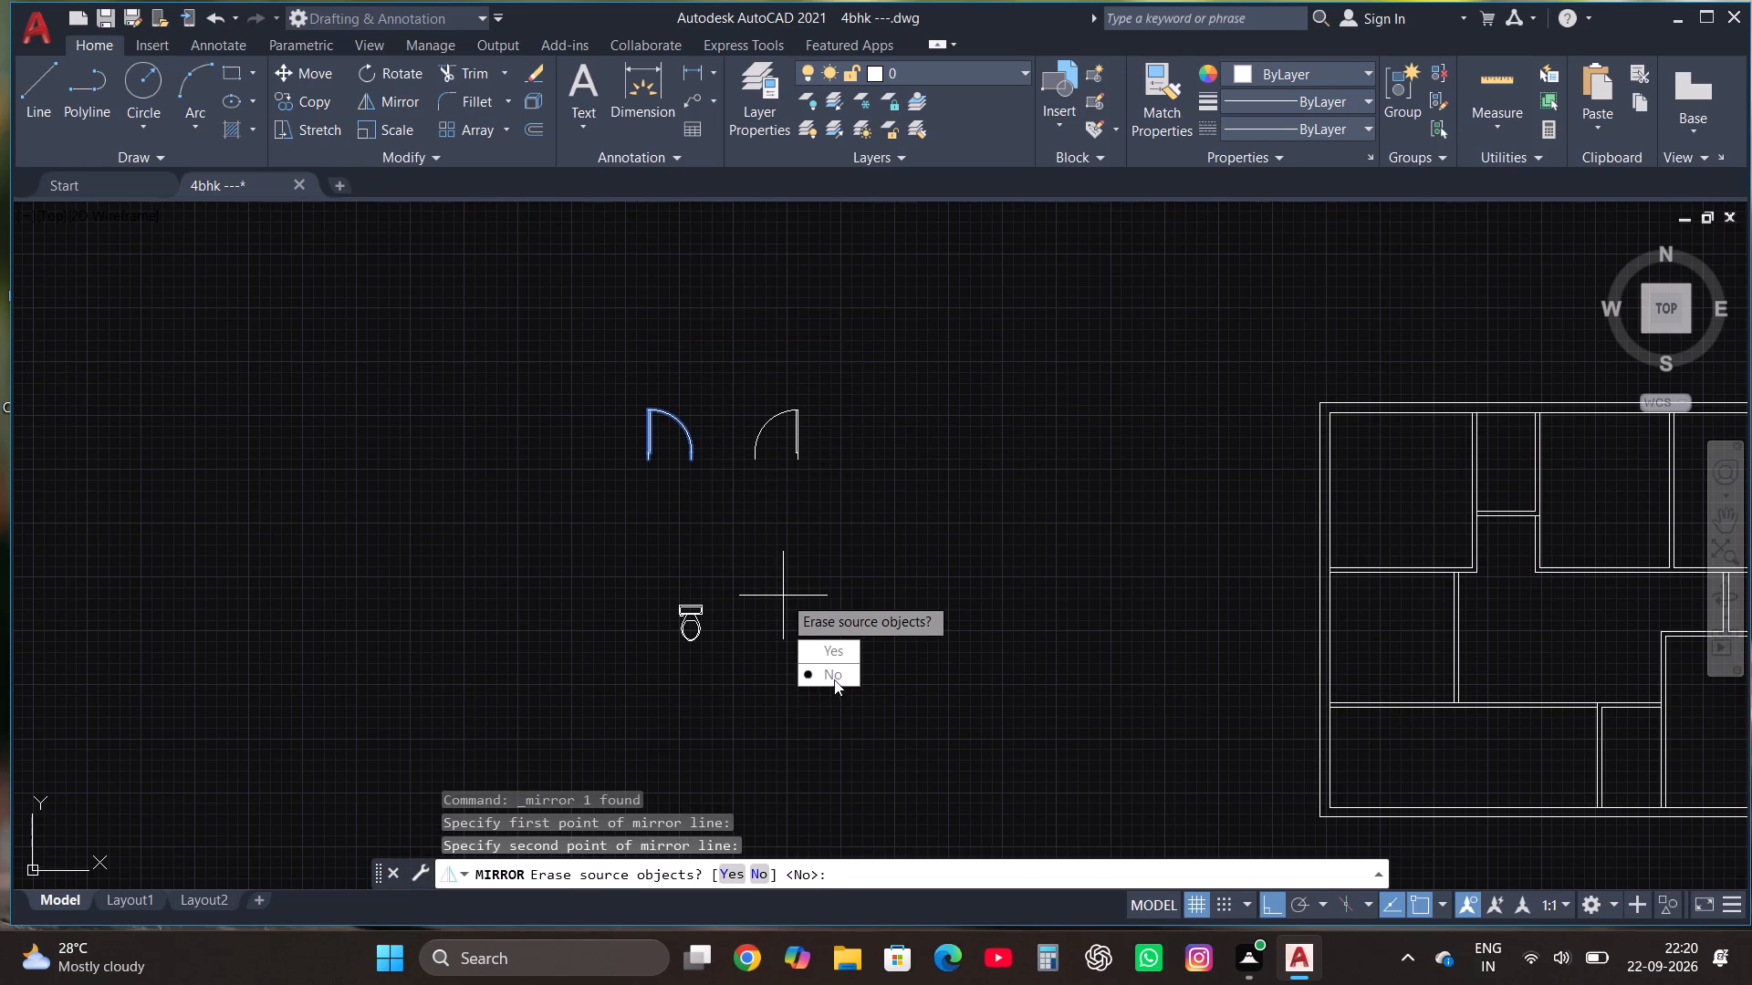
pyautogui.moveTo(836, 682); pyautogui.dragTo(783, 596)
# Mirror both doors downward about a horizontal line just below them, keeping the originals.
pyautogui.moveTo(593, 501); pyautogui.dragTo(593, 488)
pyautogui.click(944, 379)
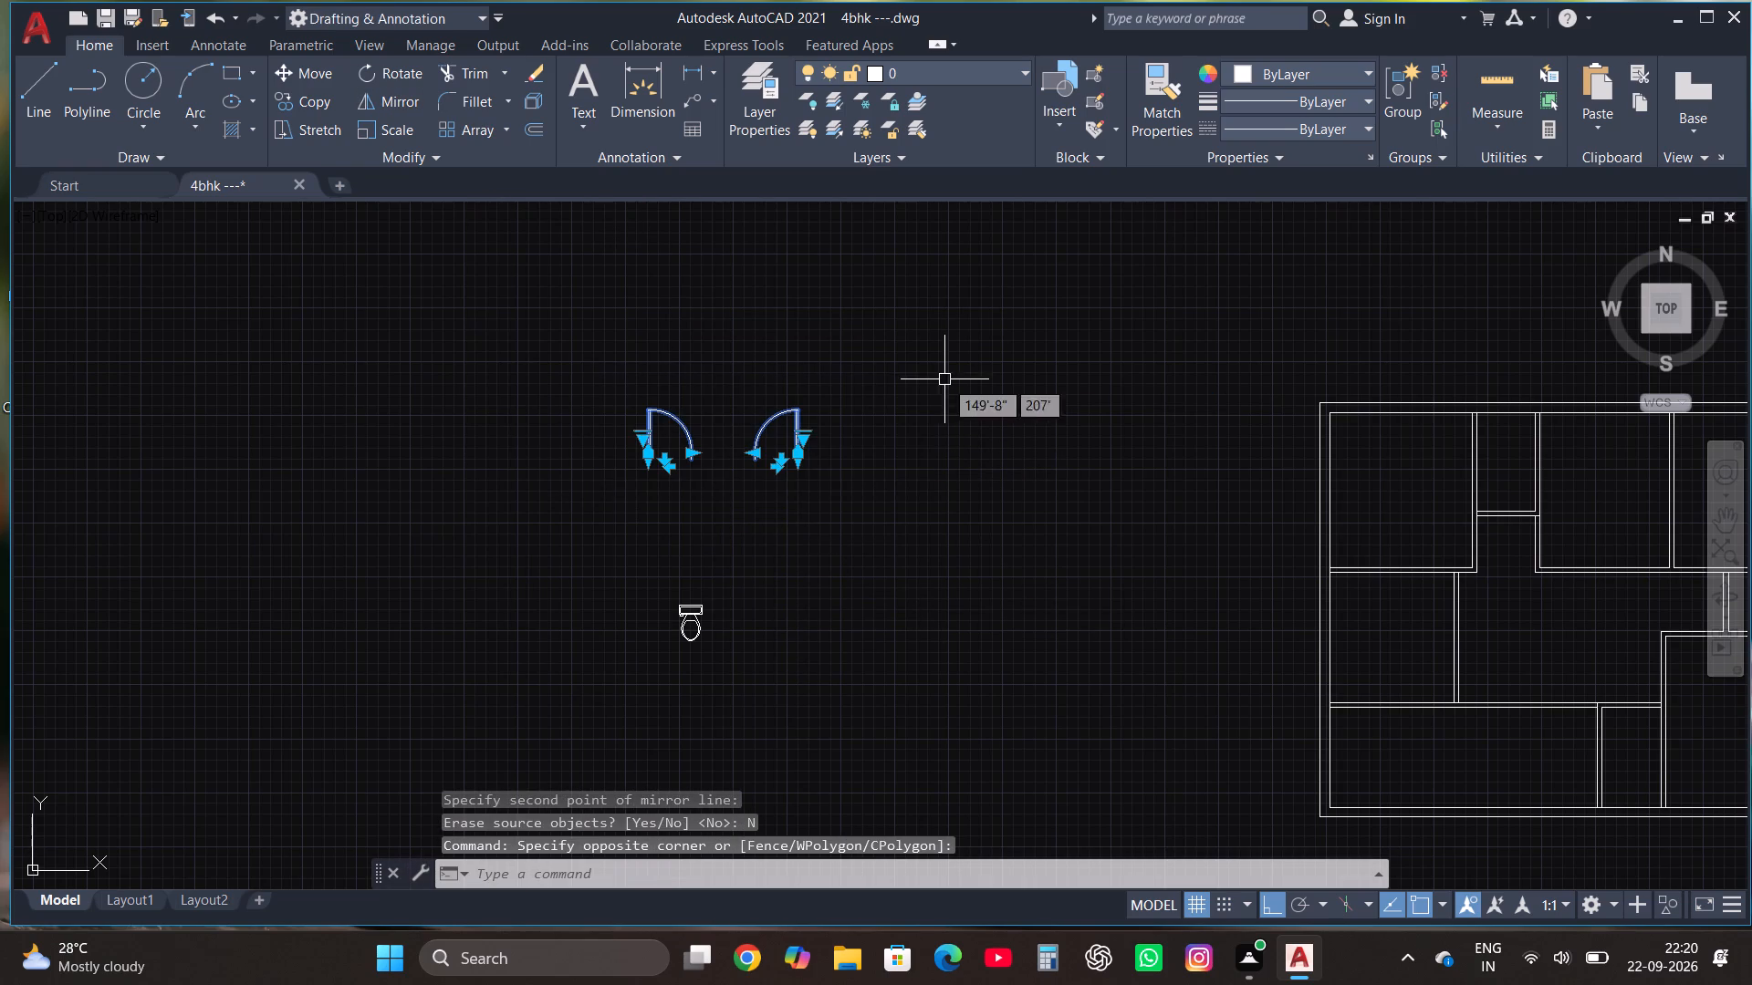
pyautogui.click(393, 101)
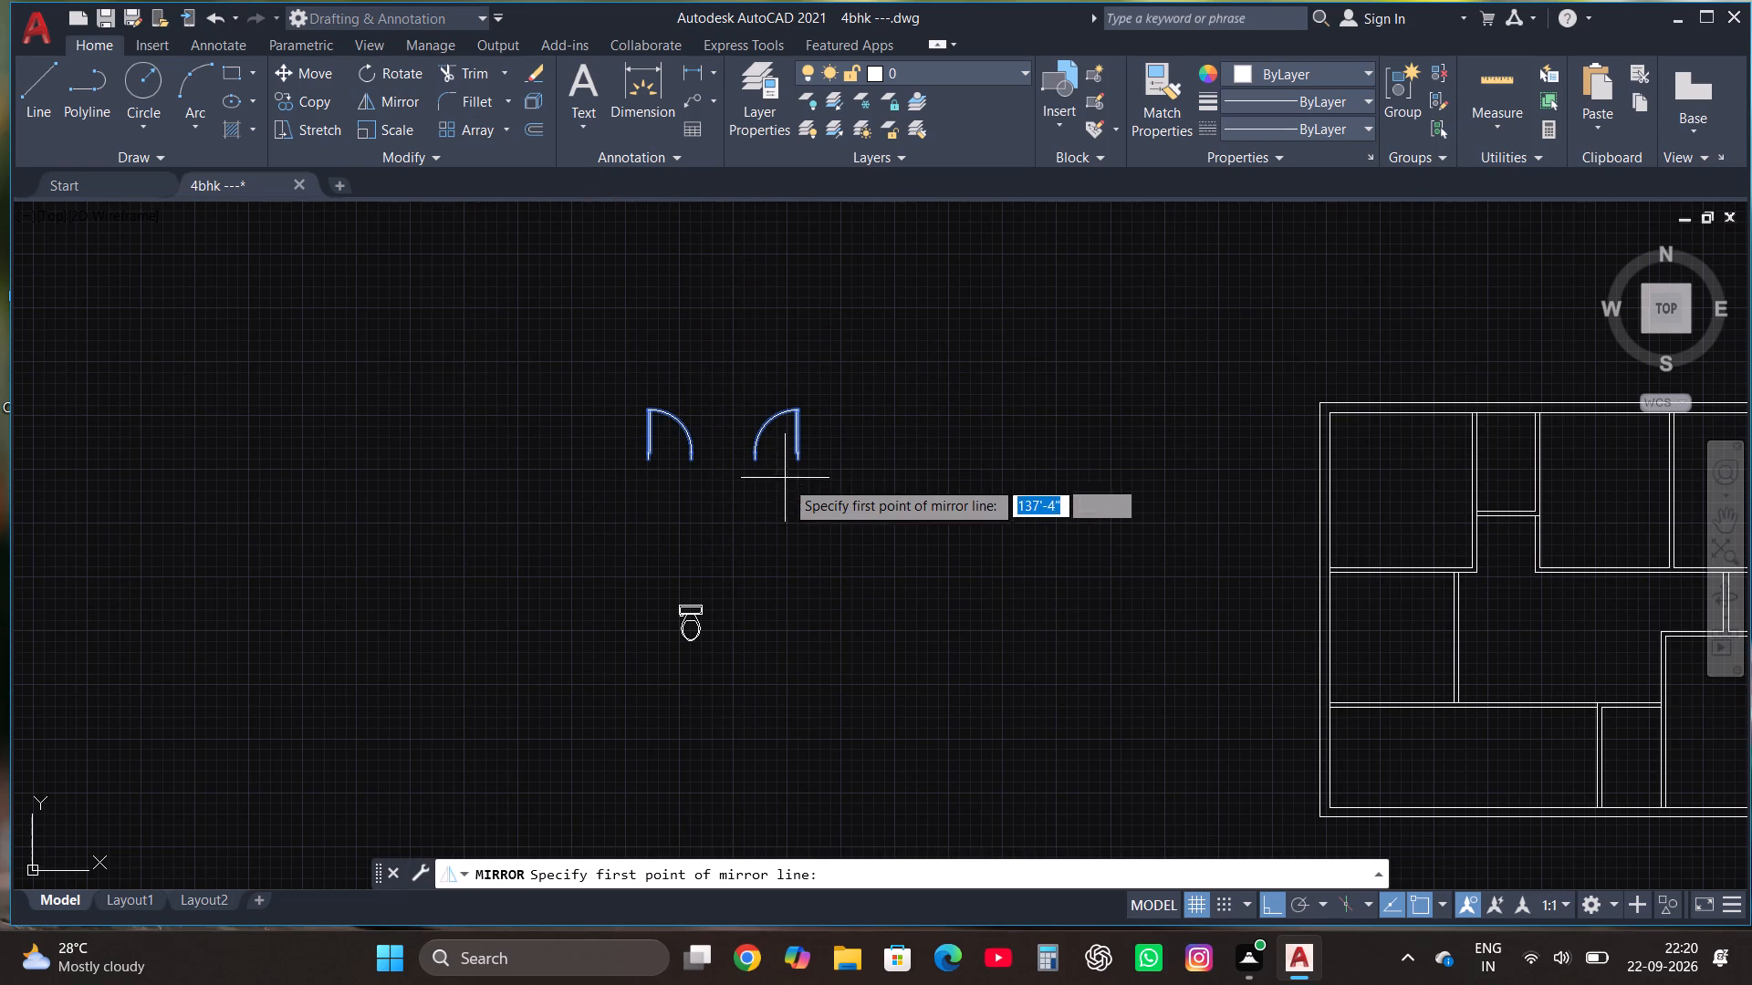
pyautogui.click(716, 469)
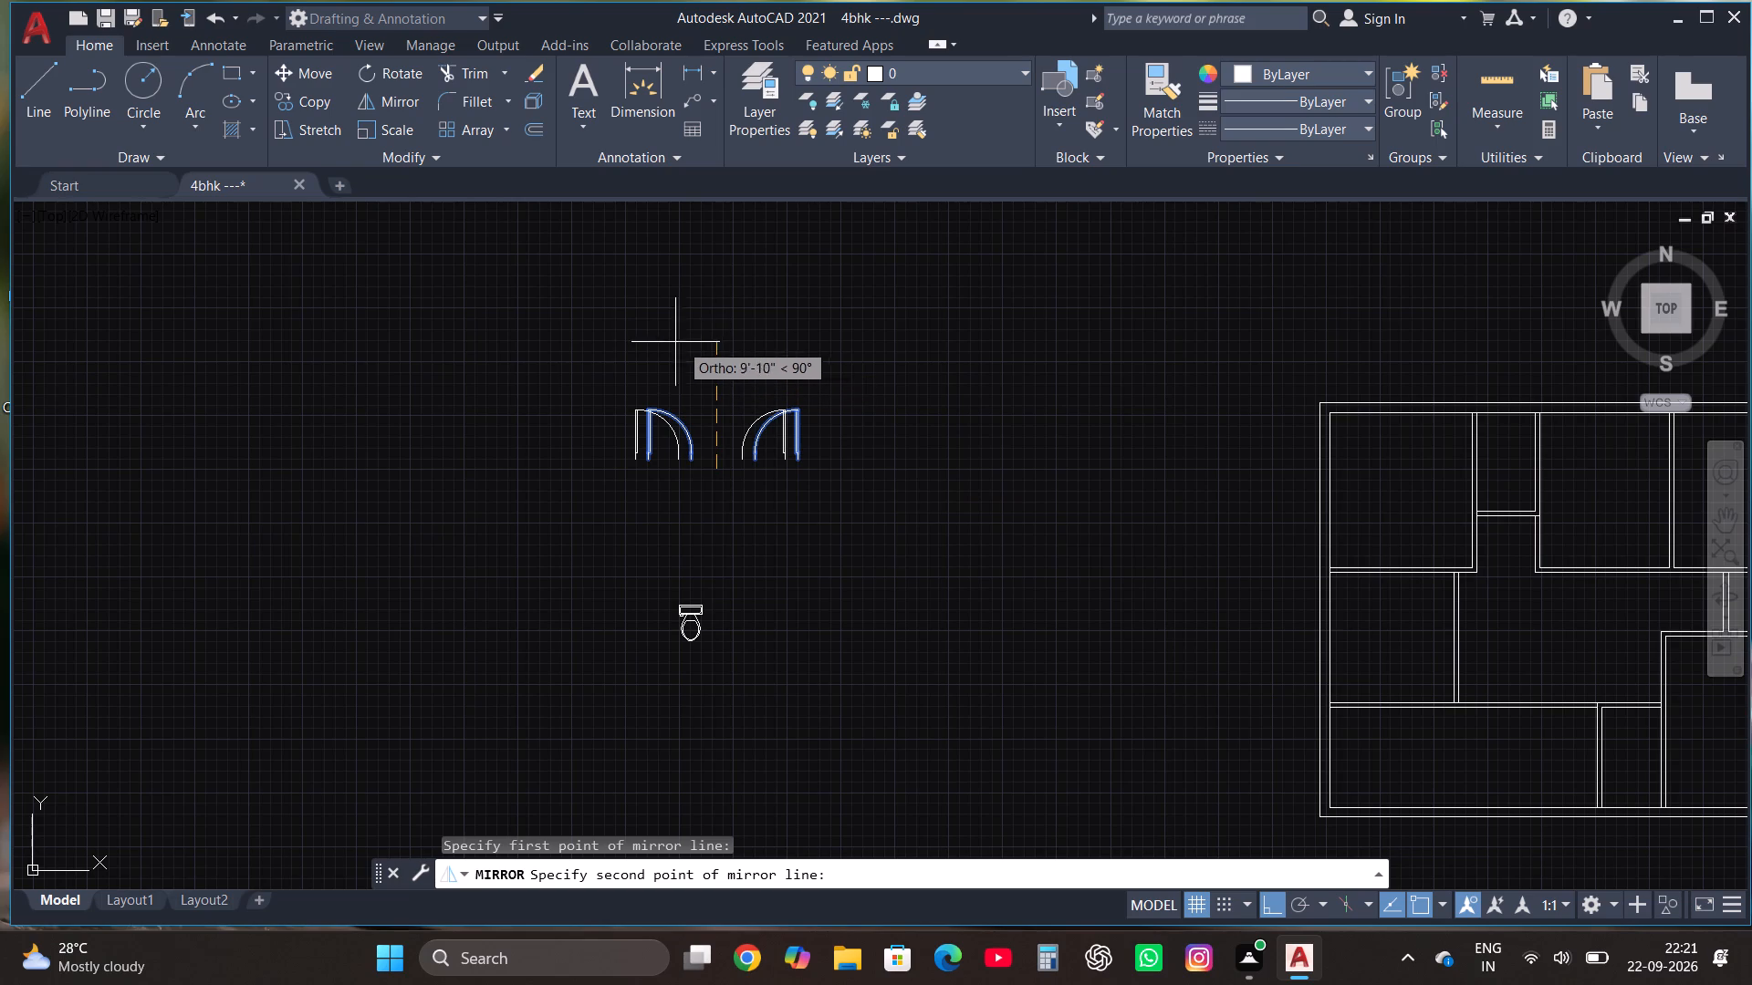
pyautogui.click(535, 399)
pyautogui.moveTo(589, 477); pyautogui.dragTo(535, 399)
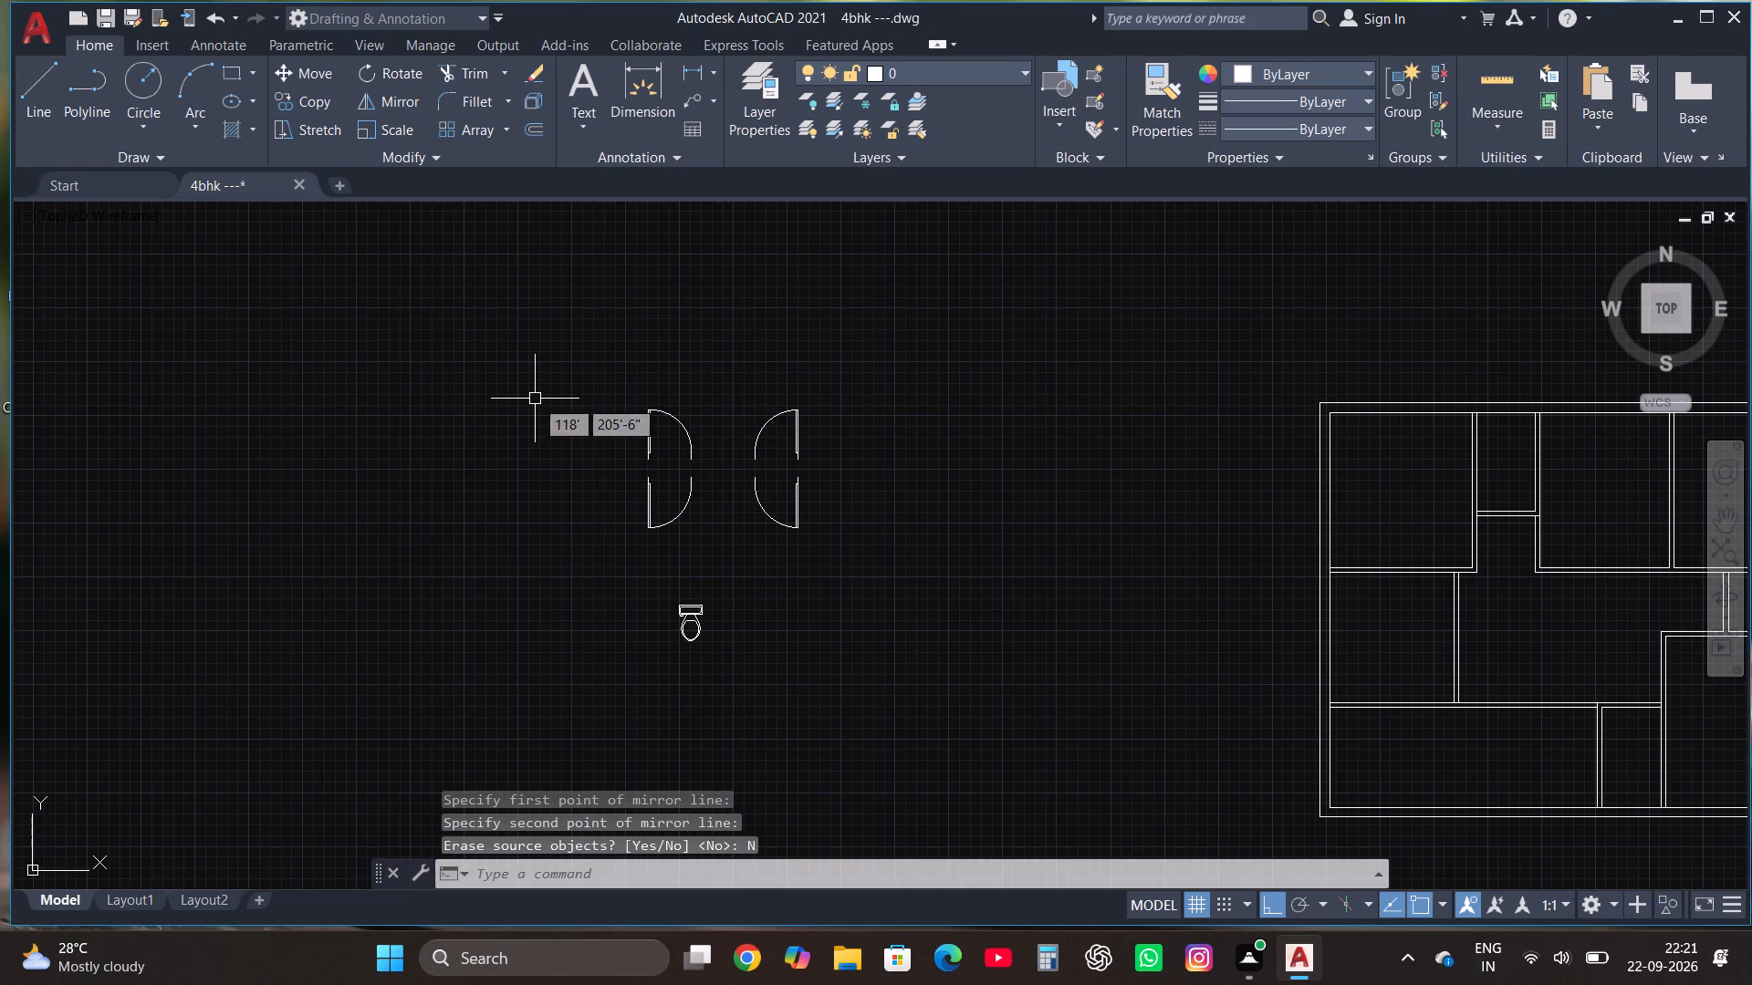
# Copy the upper-left door to the empty space straight above the group of four doors.
pyautogui.click(644, 403)
pyautogui.click(655, 444)
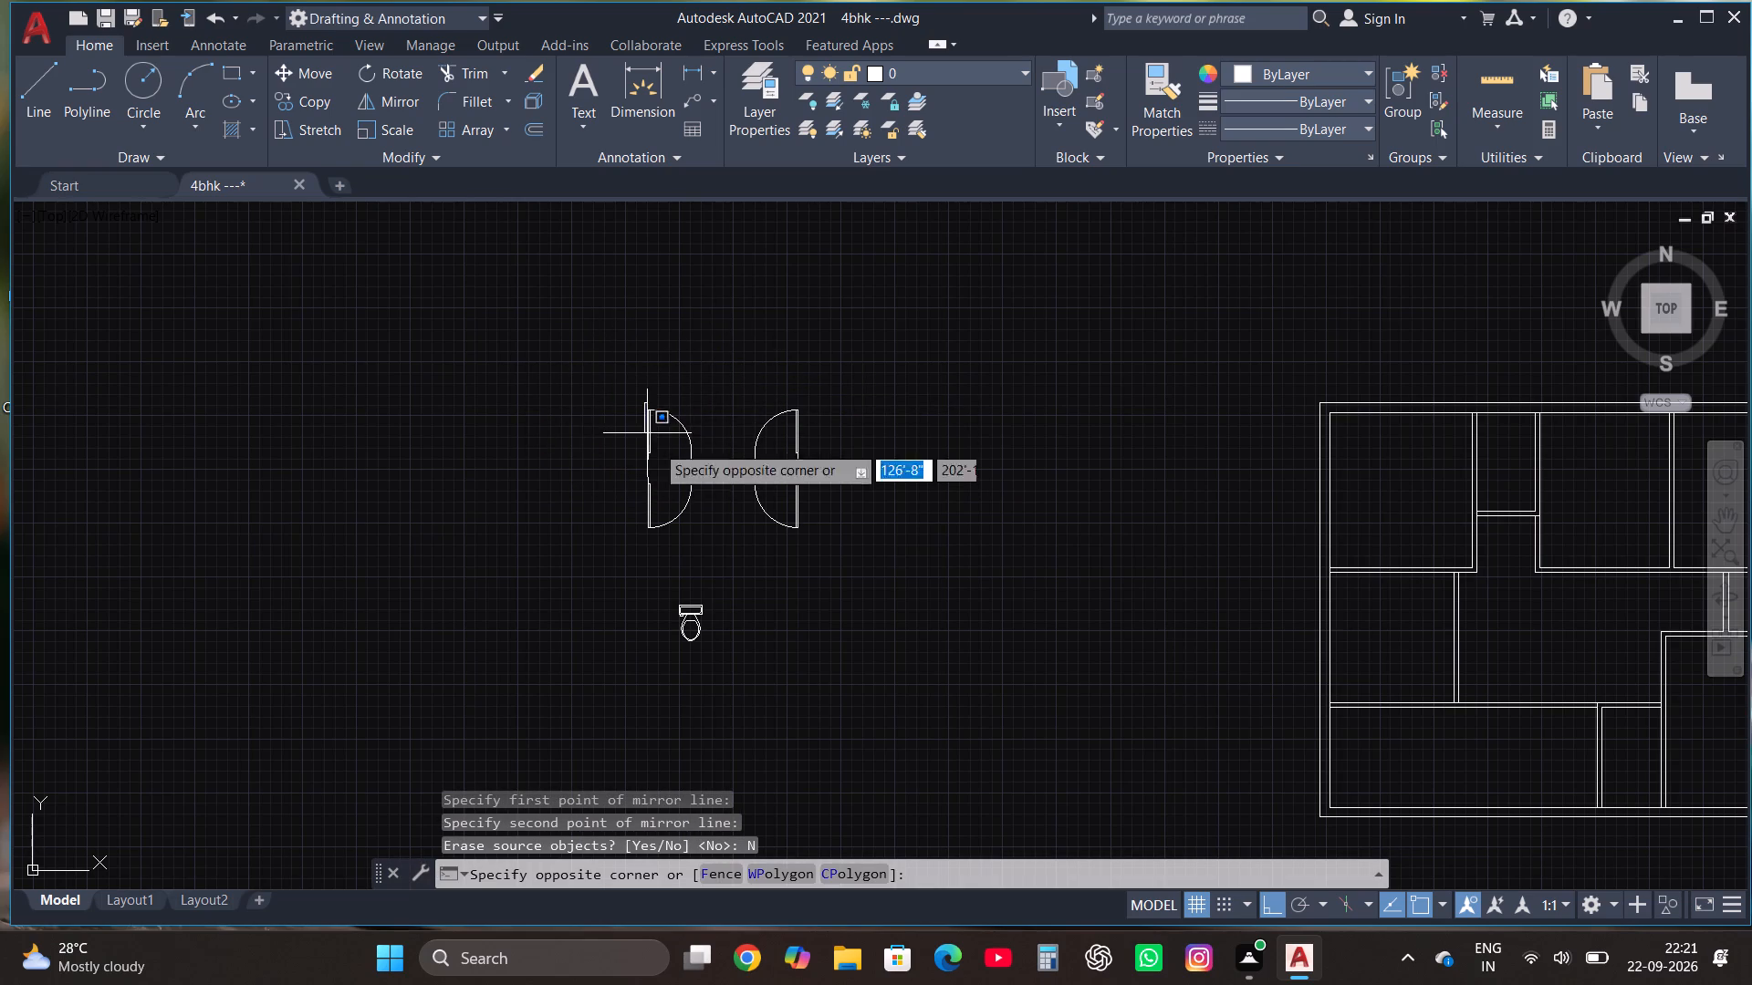
pyautogui.click(654, 443)
pyautogui.click(638, 420)
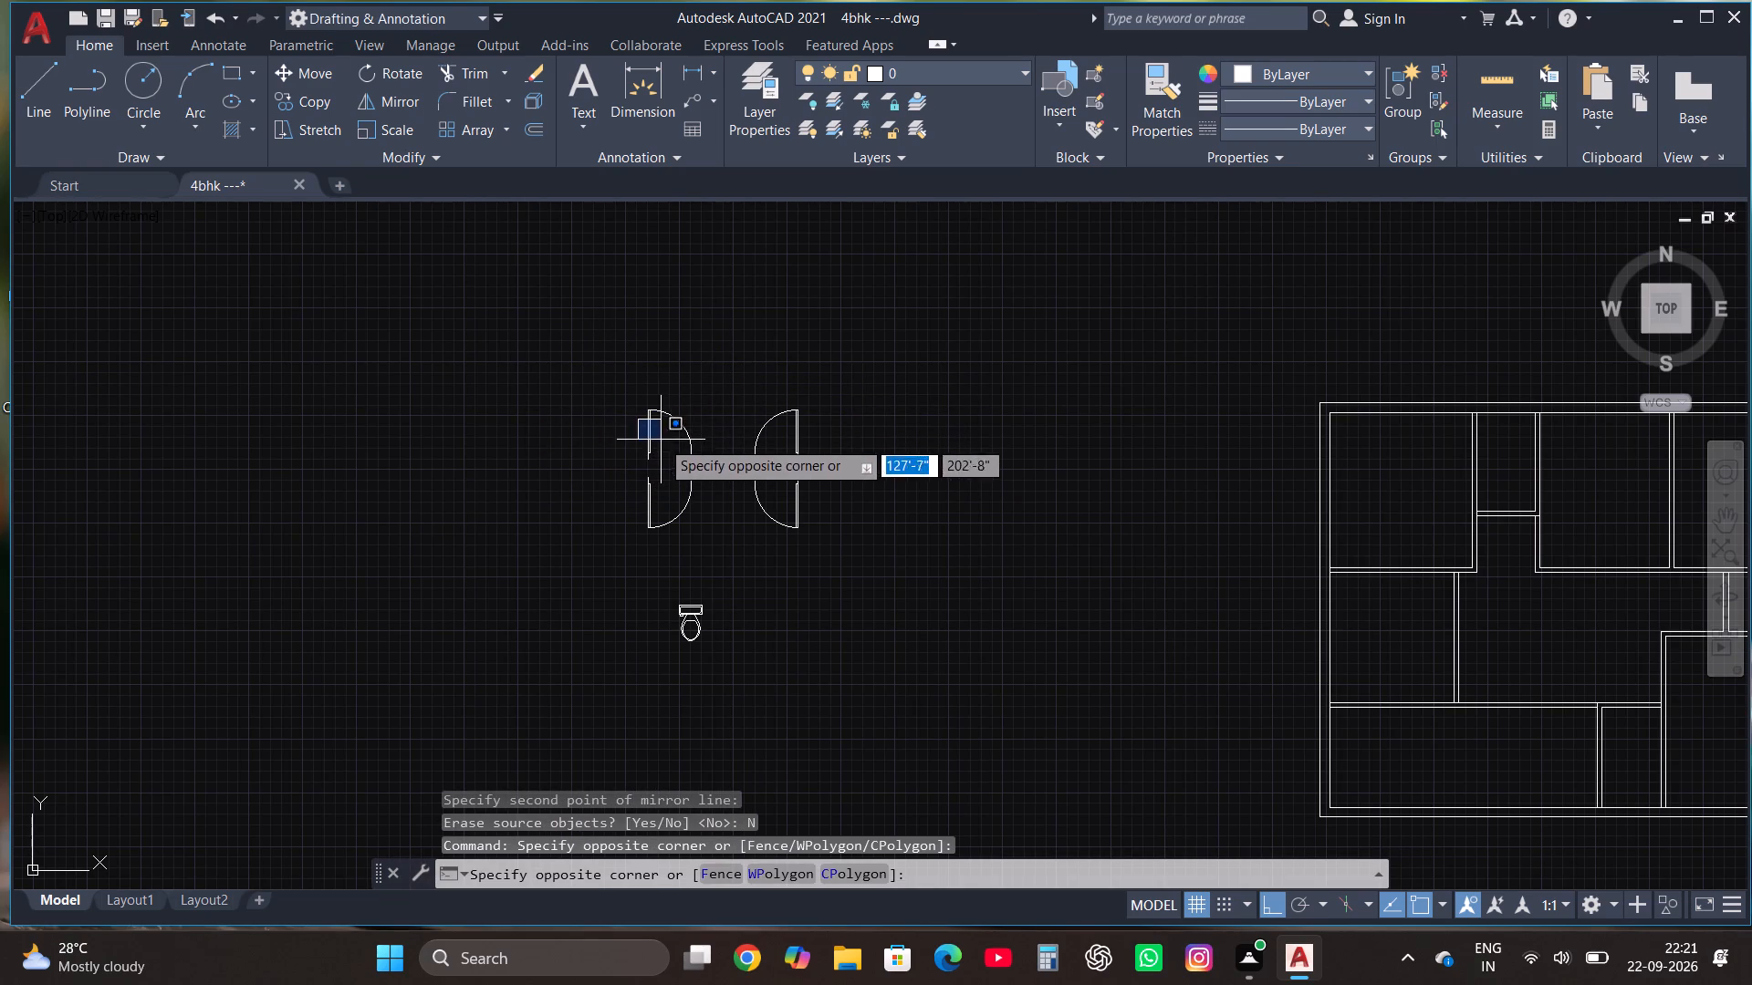
pyautogui.click(662, 441)
pyautogui.click(647, 431)
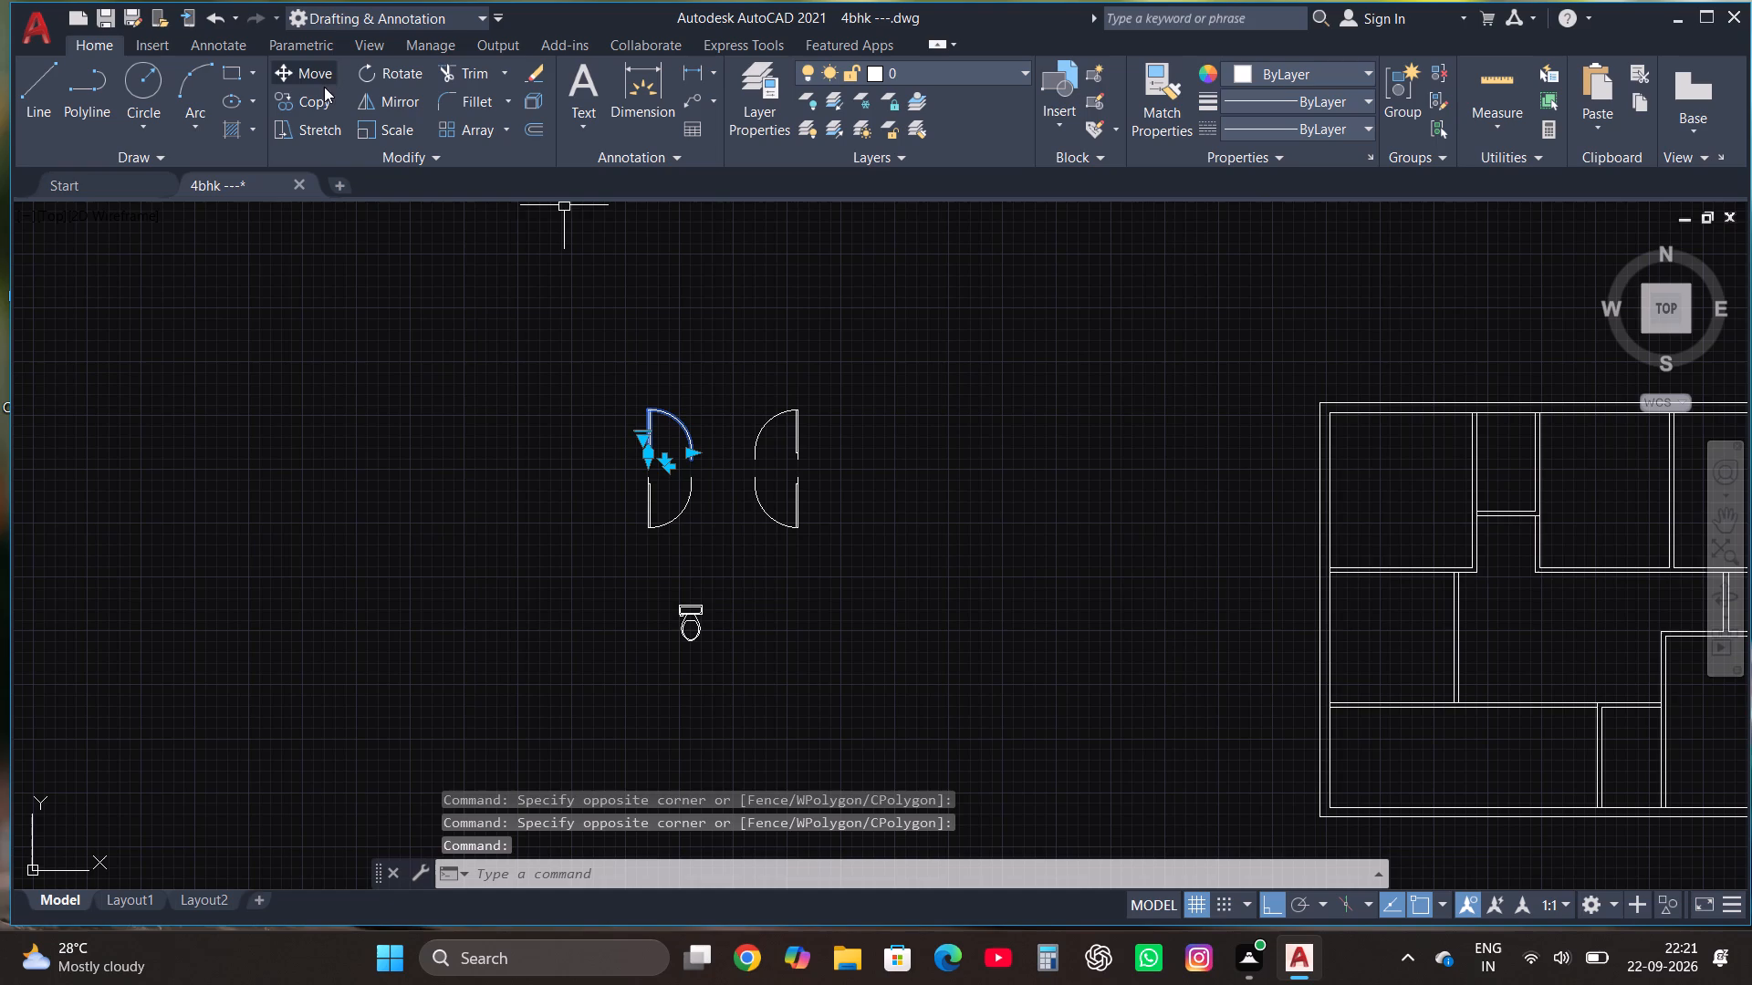
pyautogui.click(330, 103)
pyautogui.click(681, 437)
pyautogui.scroll(-1, 681, 437)
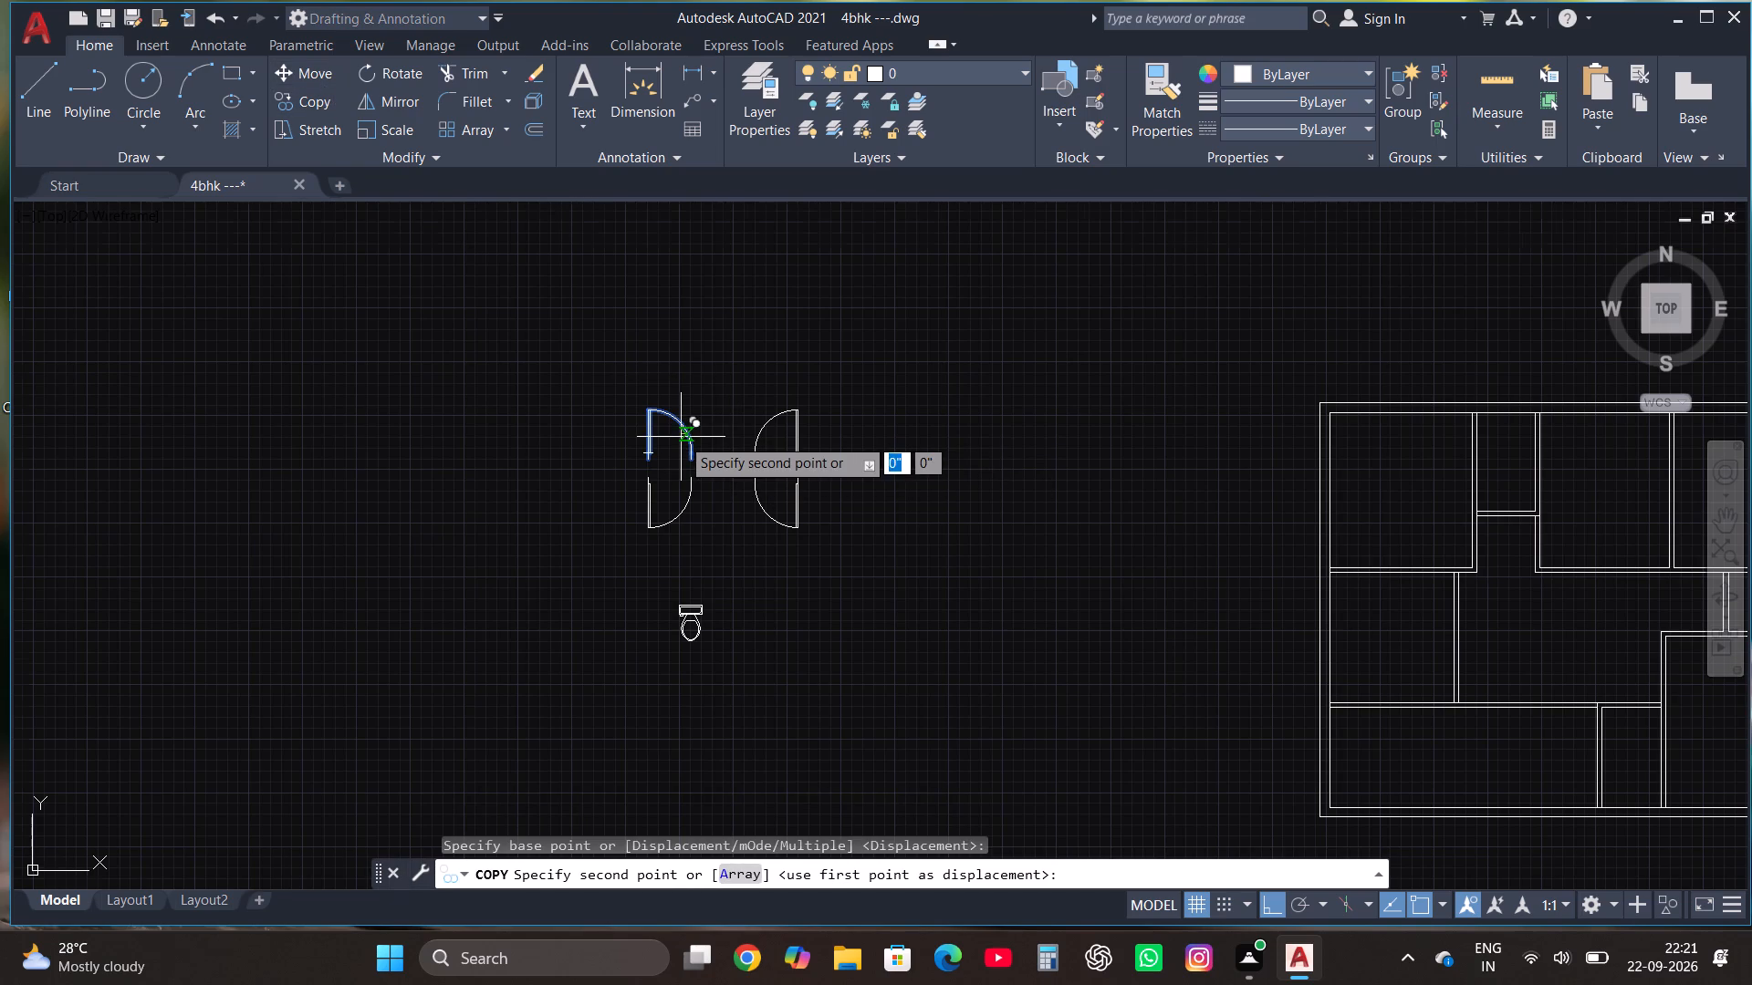
pyautogui.scroll(-1, 681, 437)
pyautogui.scroll(2, 733, 341)
pyautogui.click(730, 345)
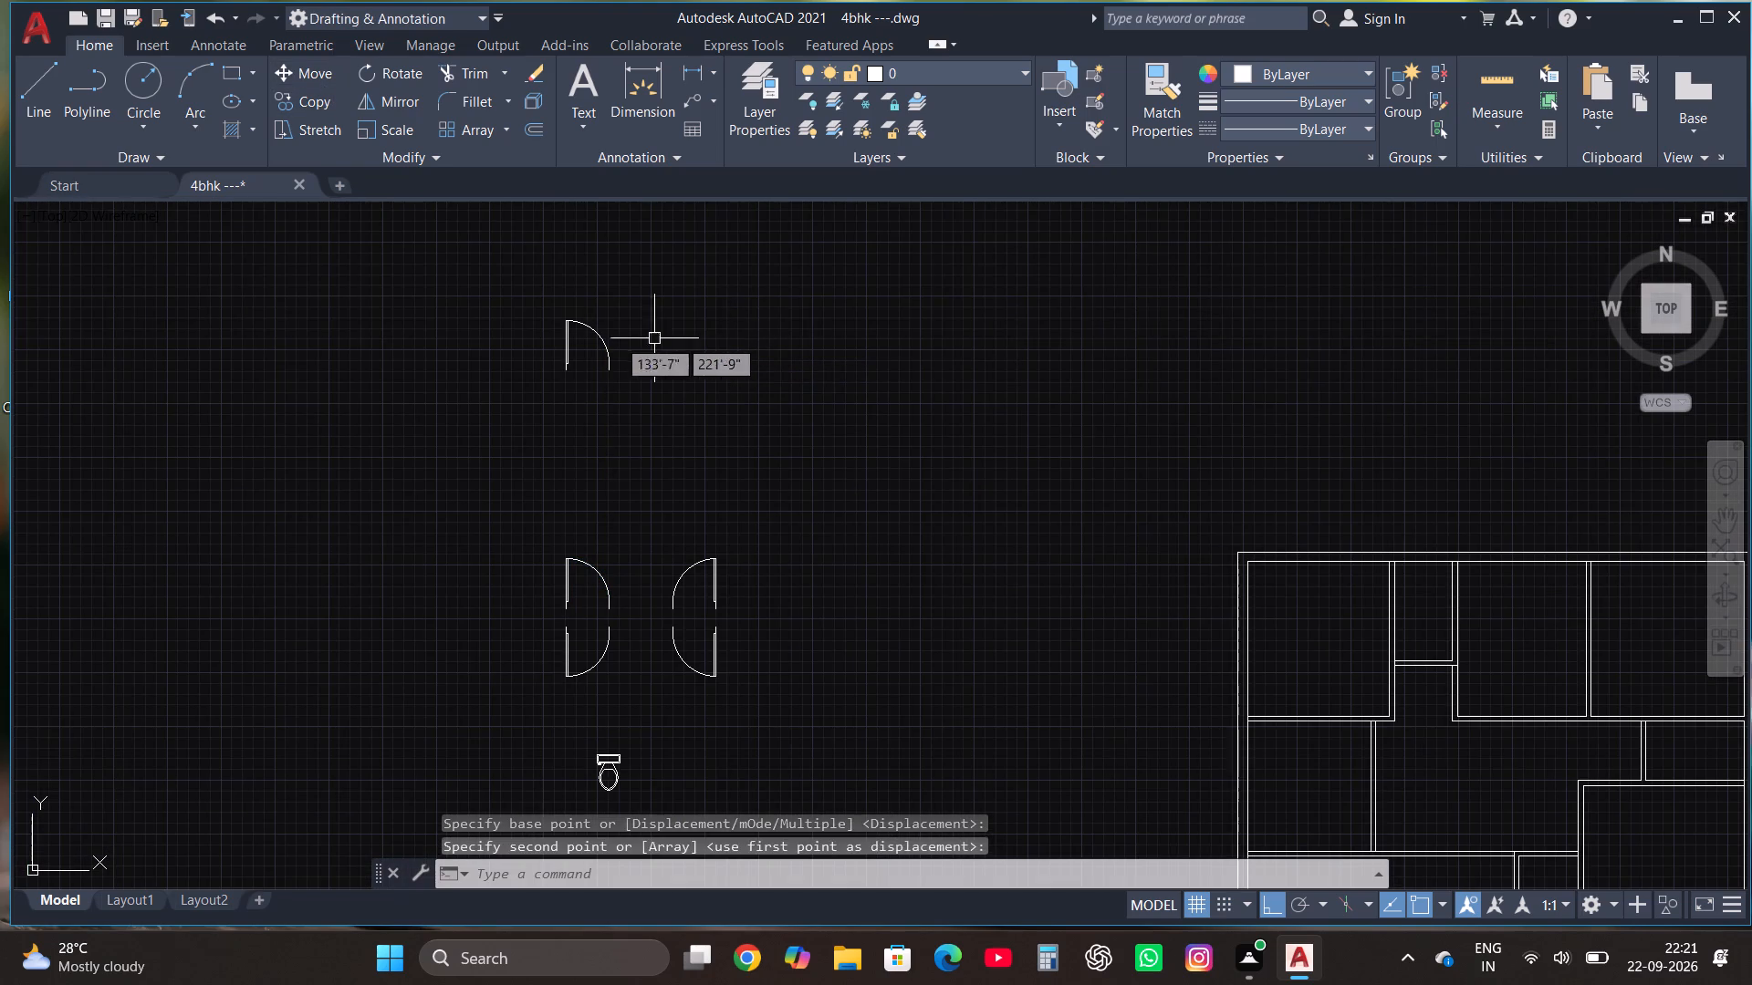
# Rotate the copied door 90° counterclockwise about a point just below it.
pyautogui.click(598, 338)
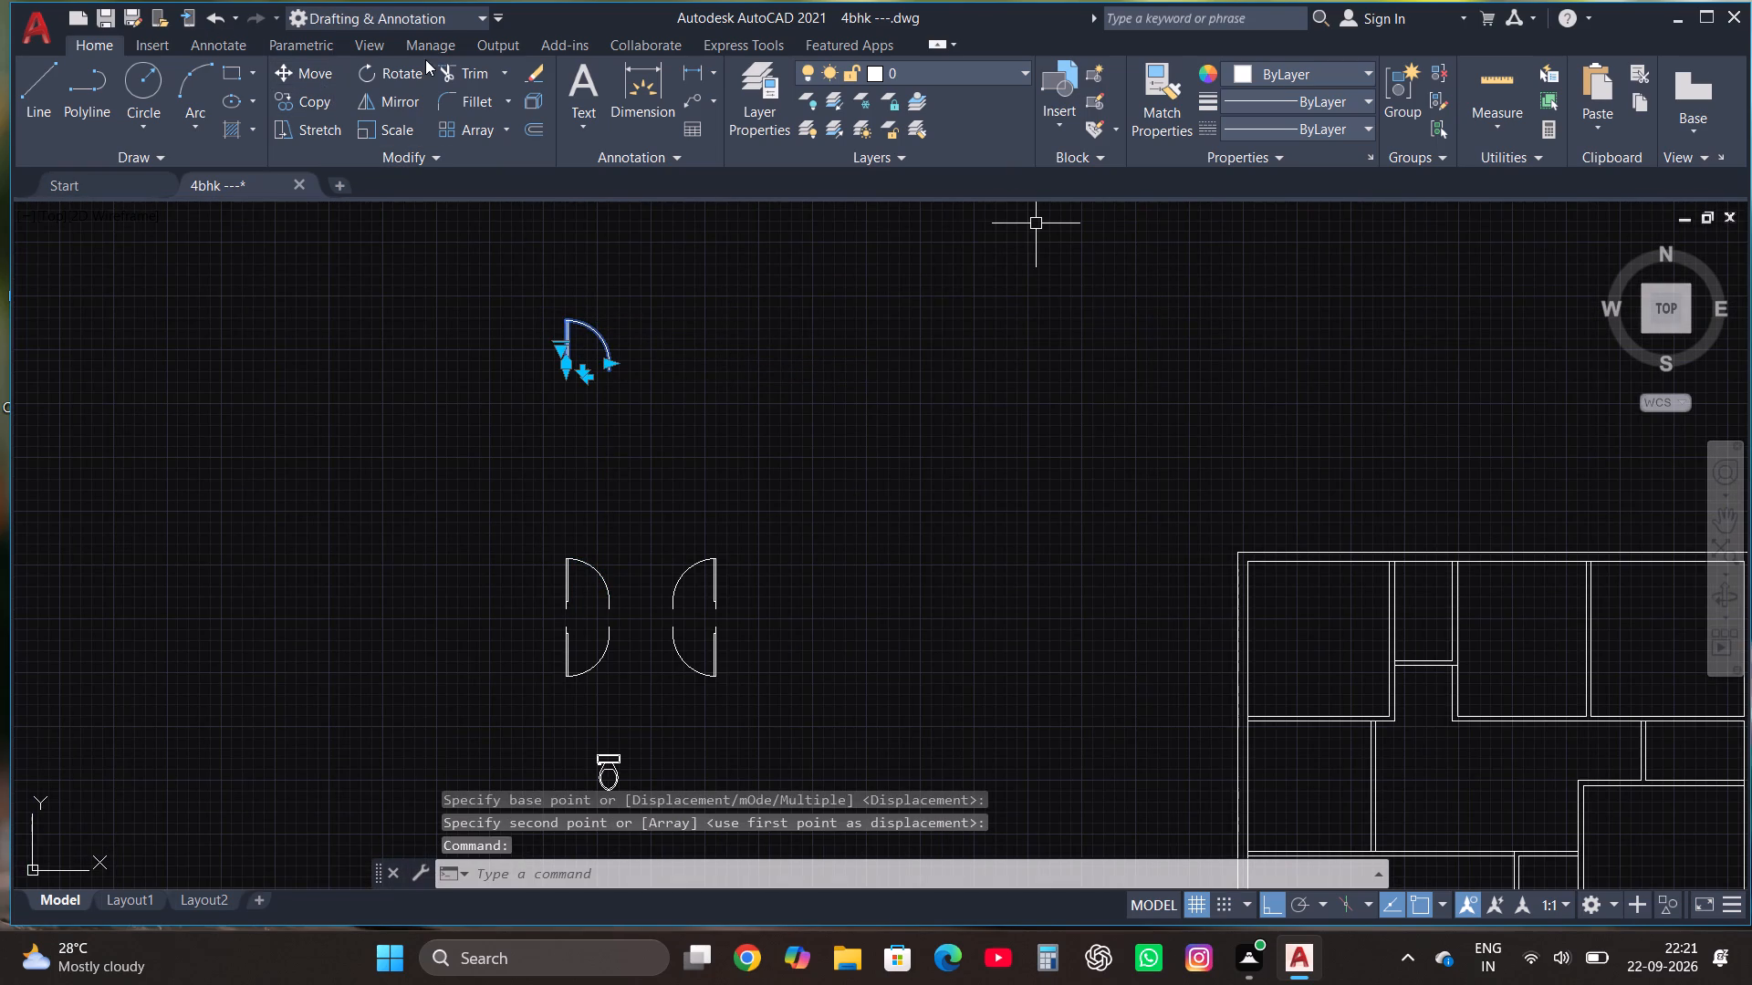
pyautogui.click(391, 78)
pyautogui.click(583, 403)
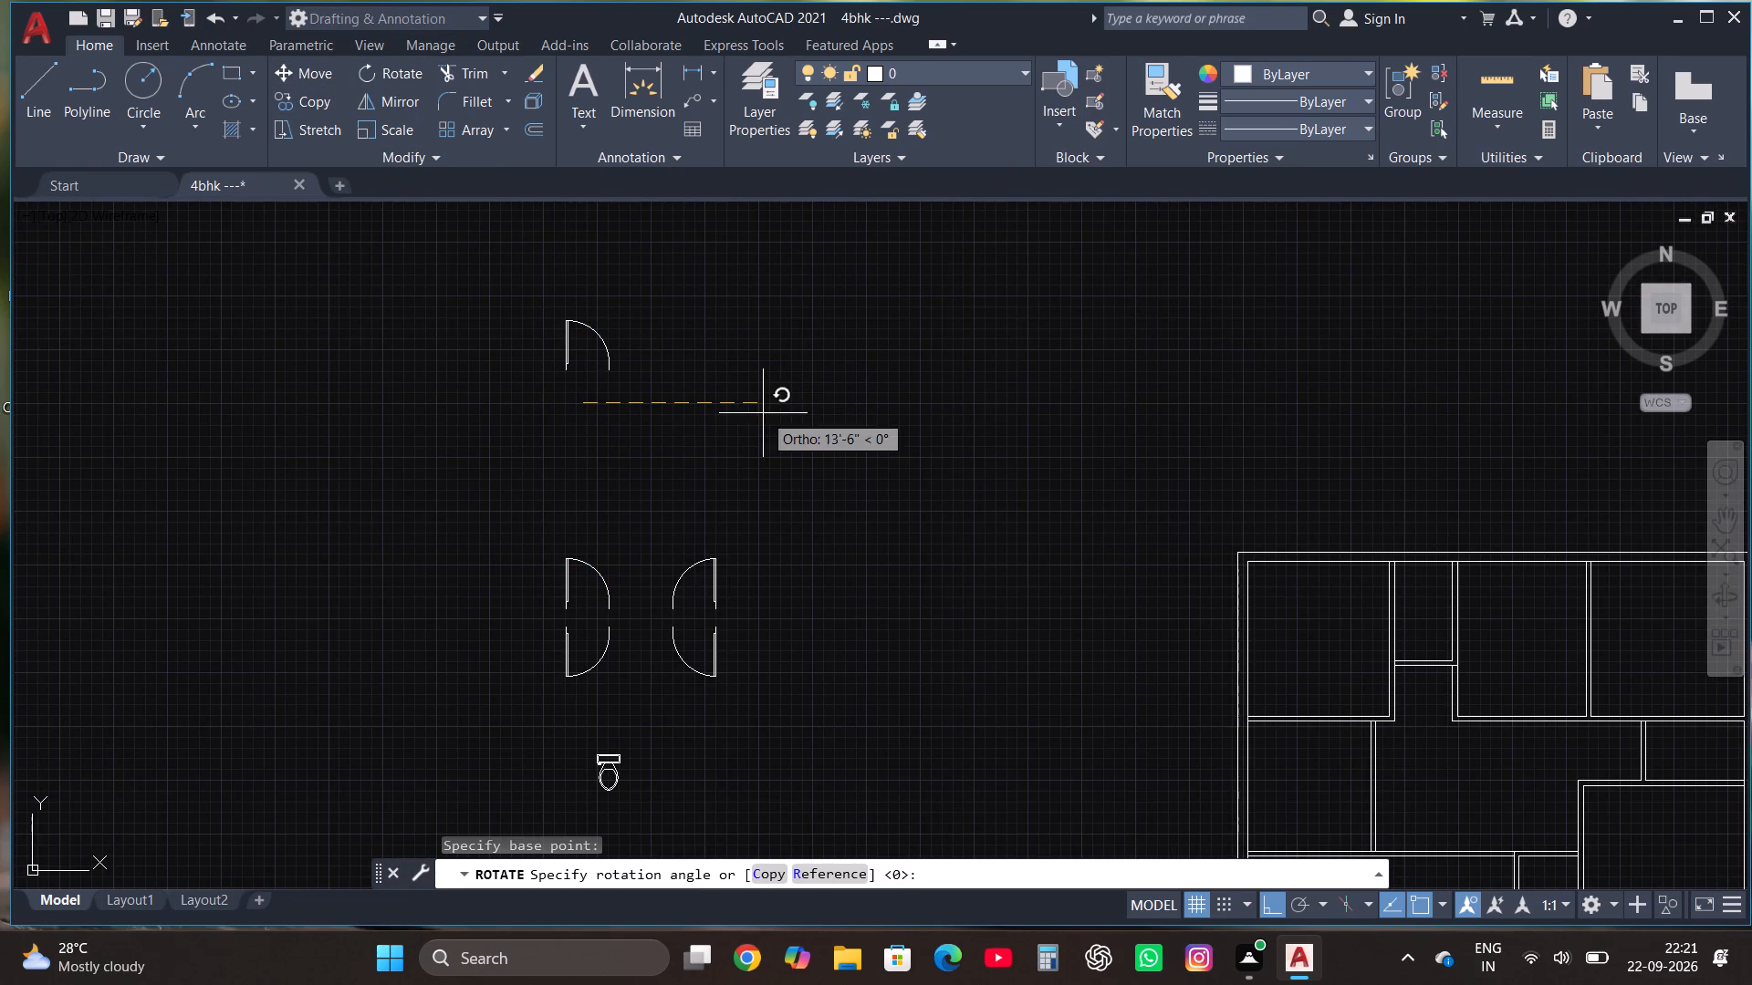
pyautogui.click(615, 256)
# Mirror the rotated door upward about a horizontal line just above it, keeping the original.
pyautogui.click(572, 442)
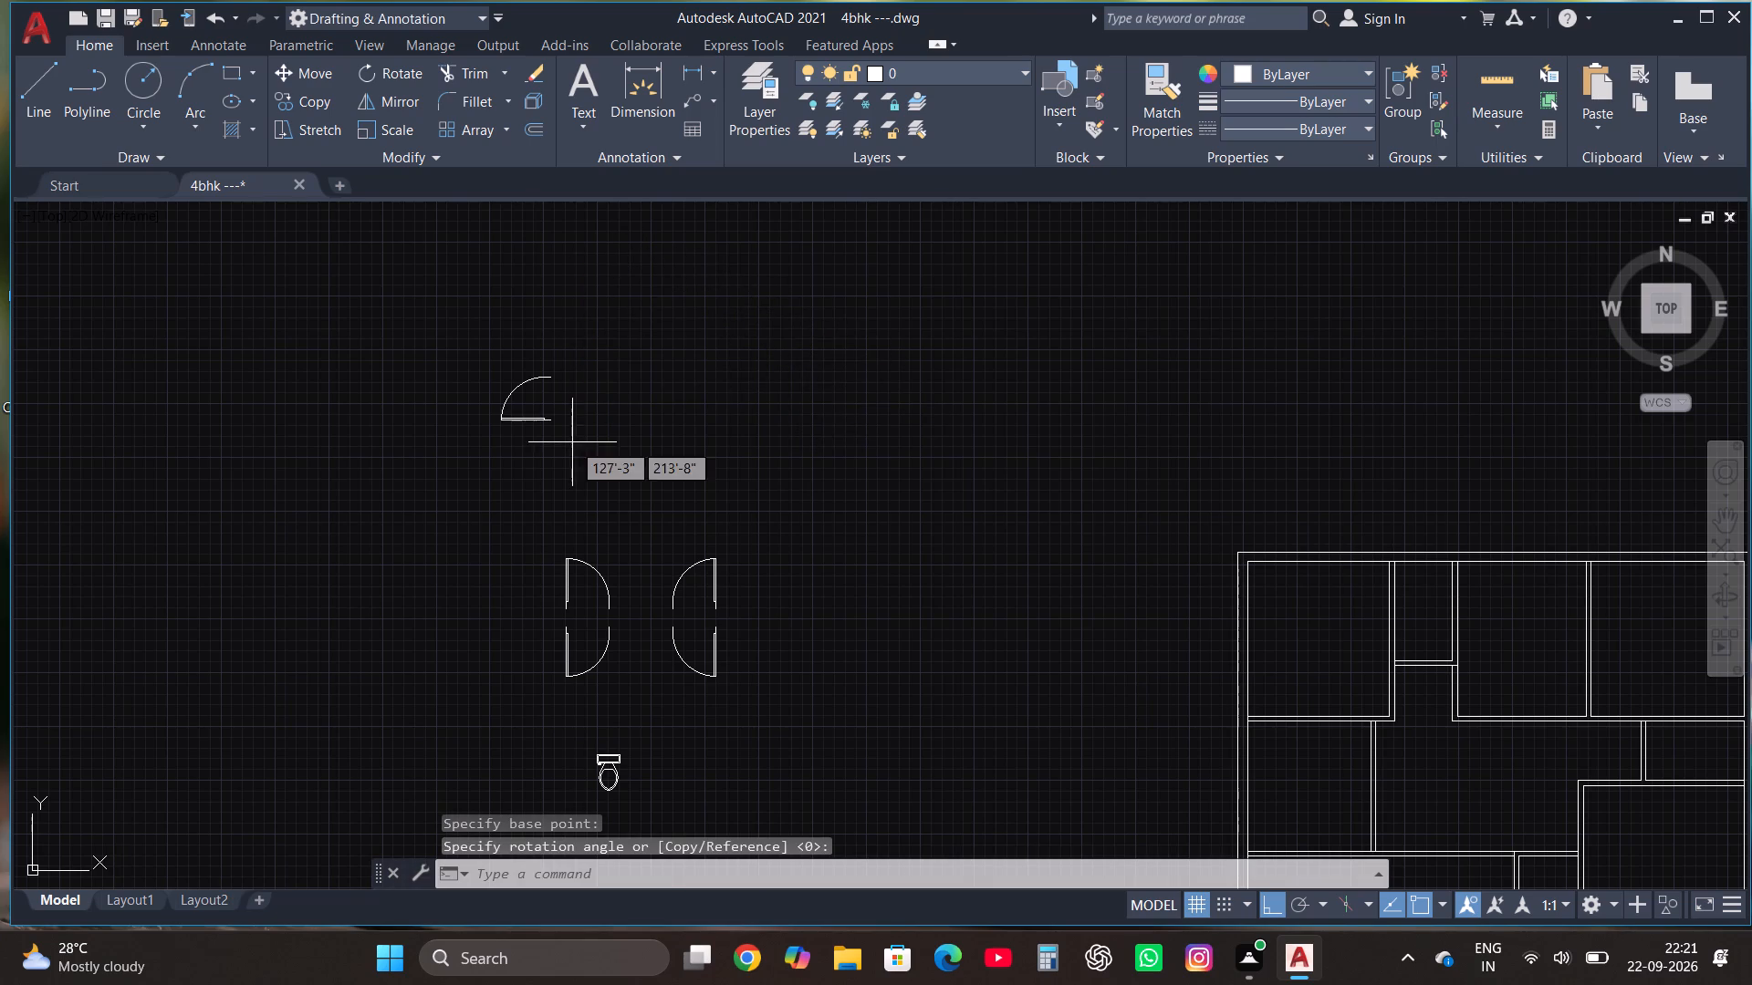
pyautogui.click(483, 337)
pyautogui.click(382, 98)
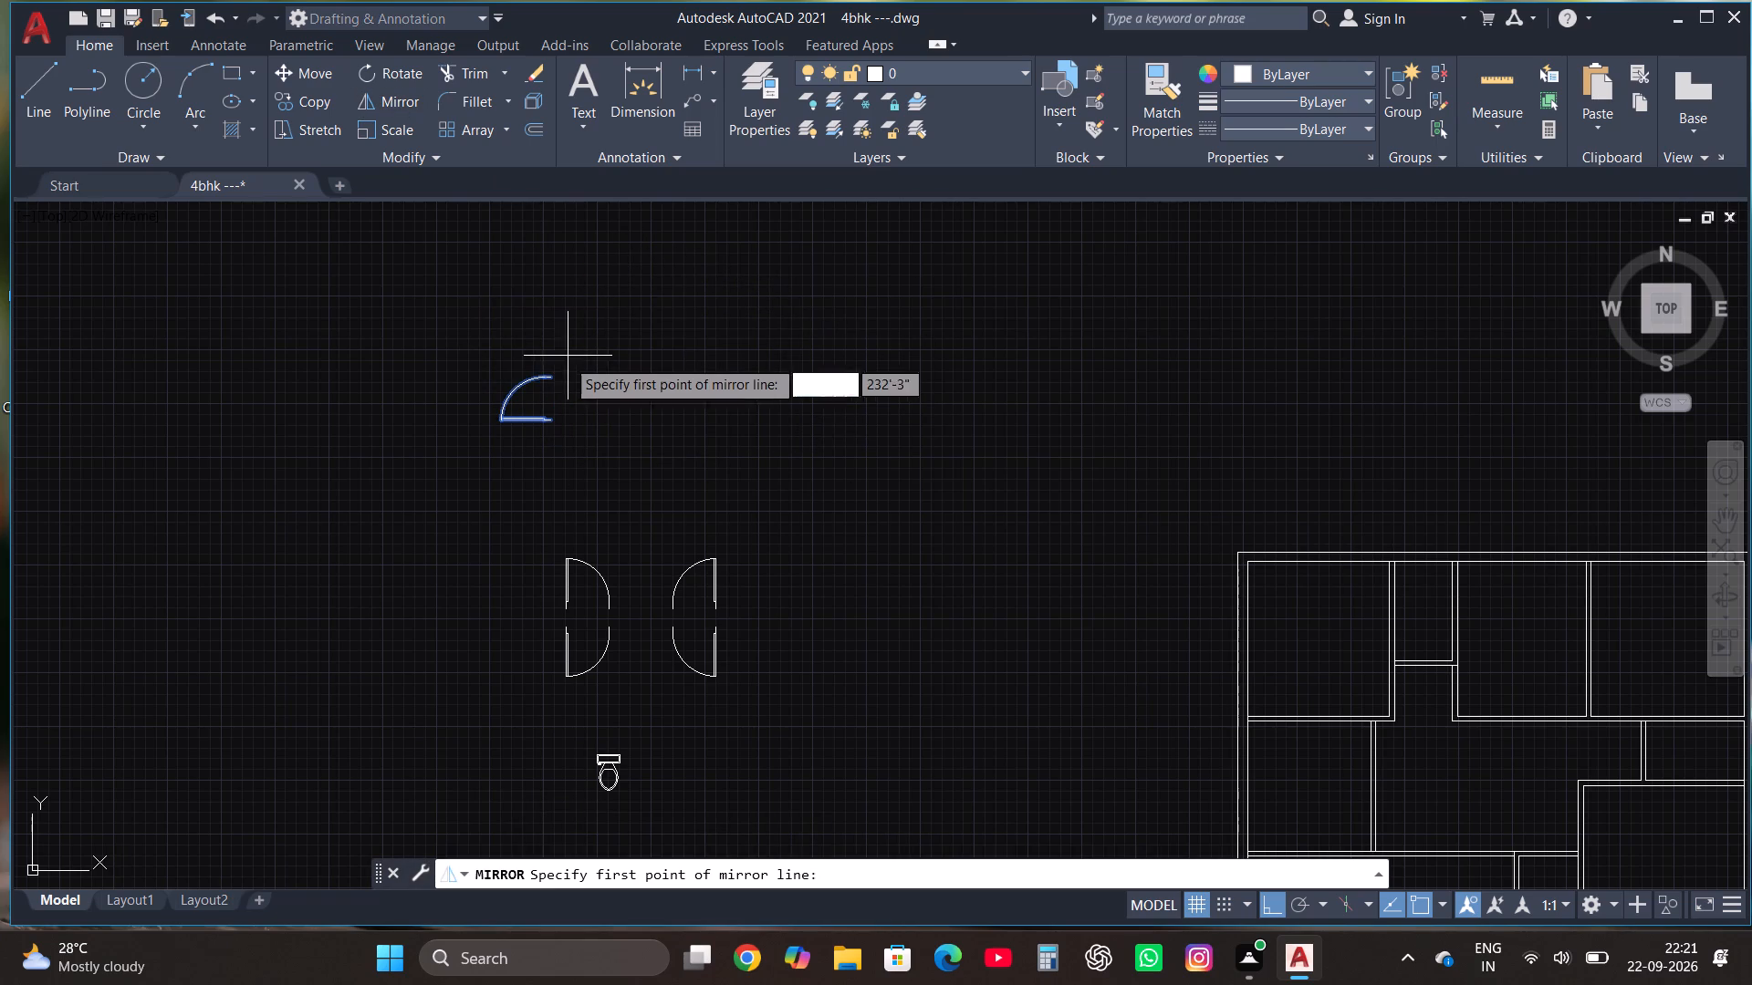
pyautogui.click(547, 361)
pyautogui.click(684, 378)
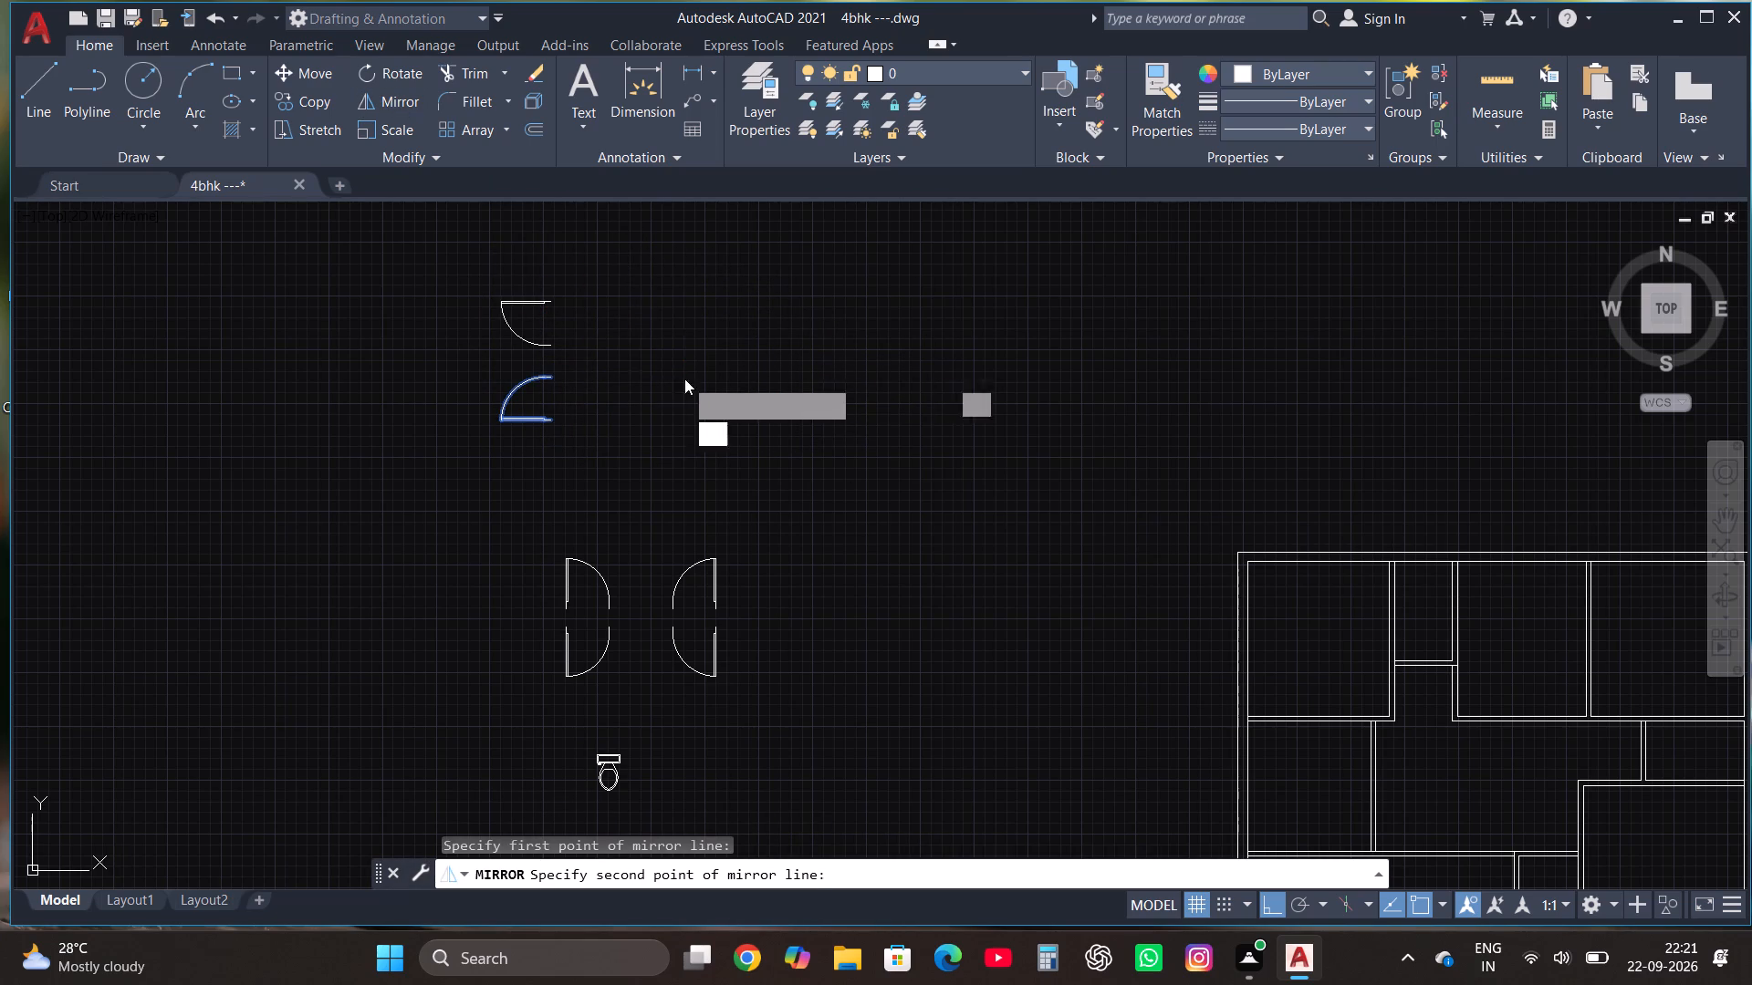
pyautogui.click(727, 447)
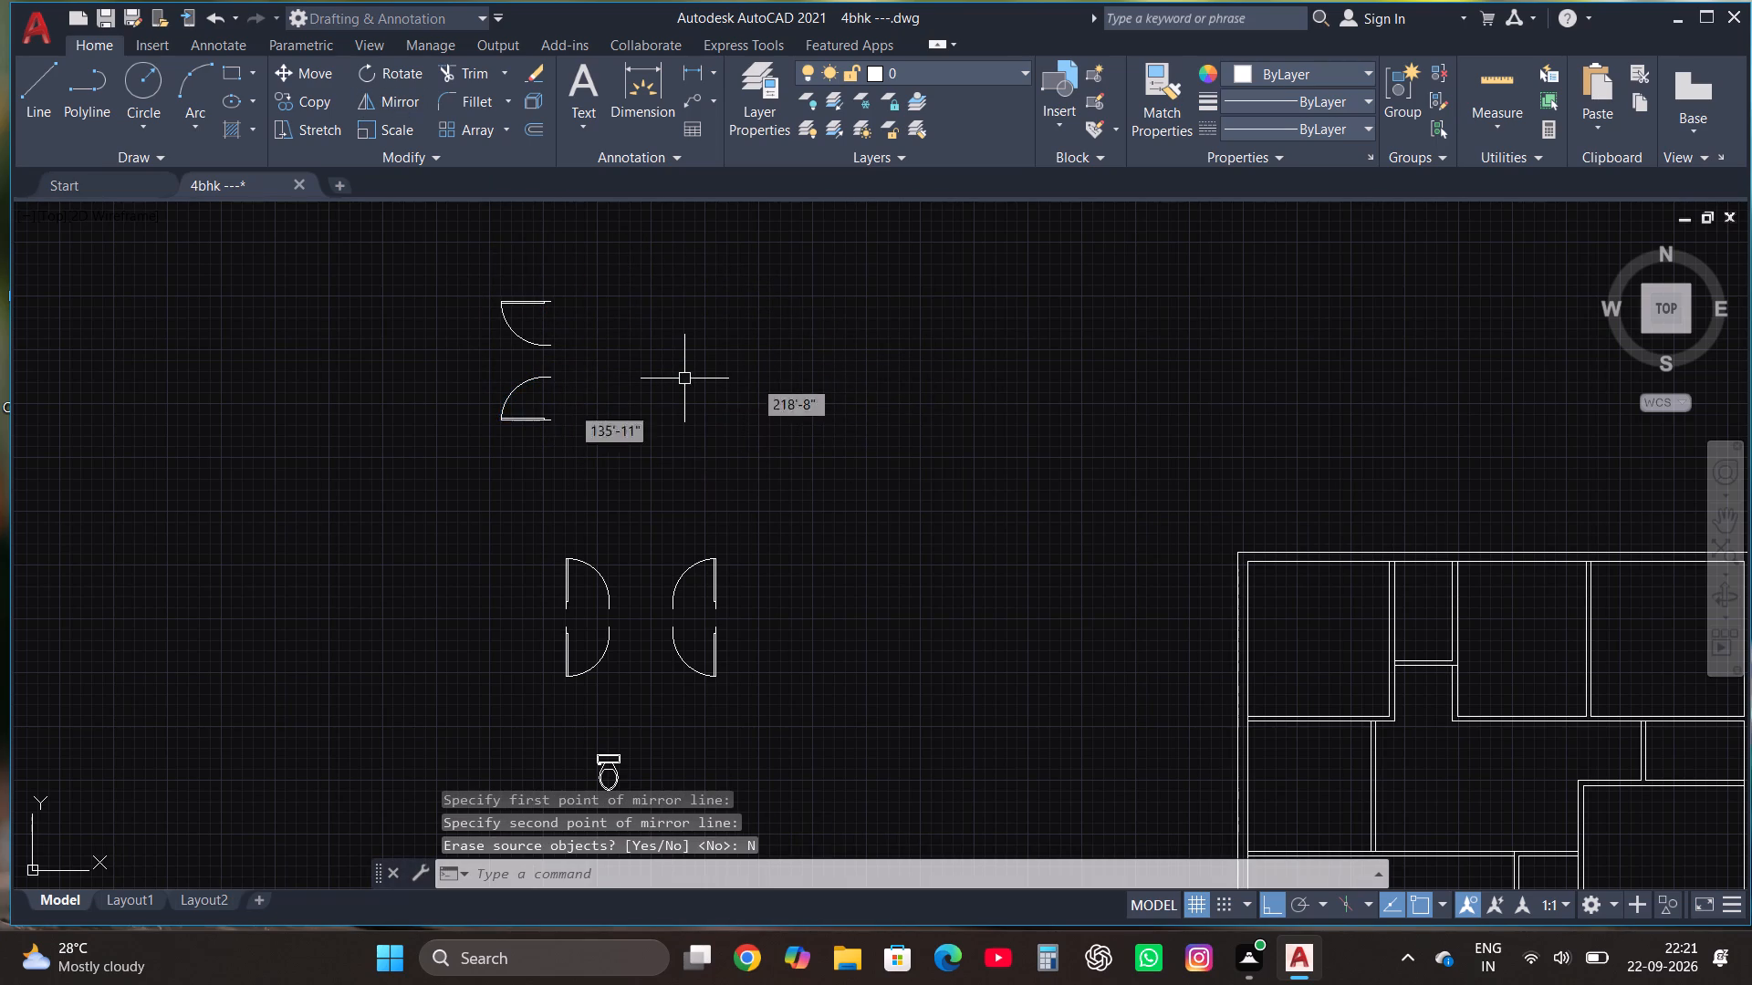
# Mirror the two rotated doors about a vertical line to their right, keeping the originals.
pyautogui.click(469, 437)
pyautogui.click(560, 275)
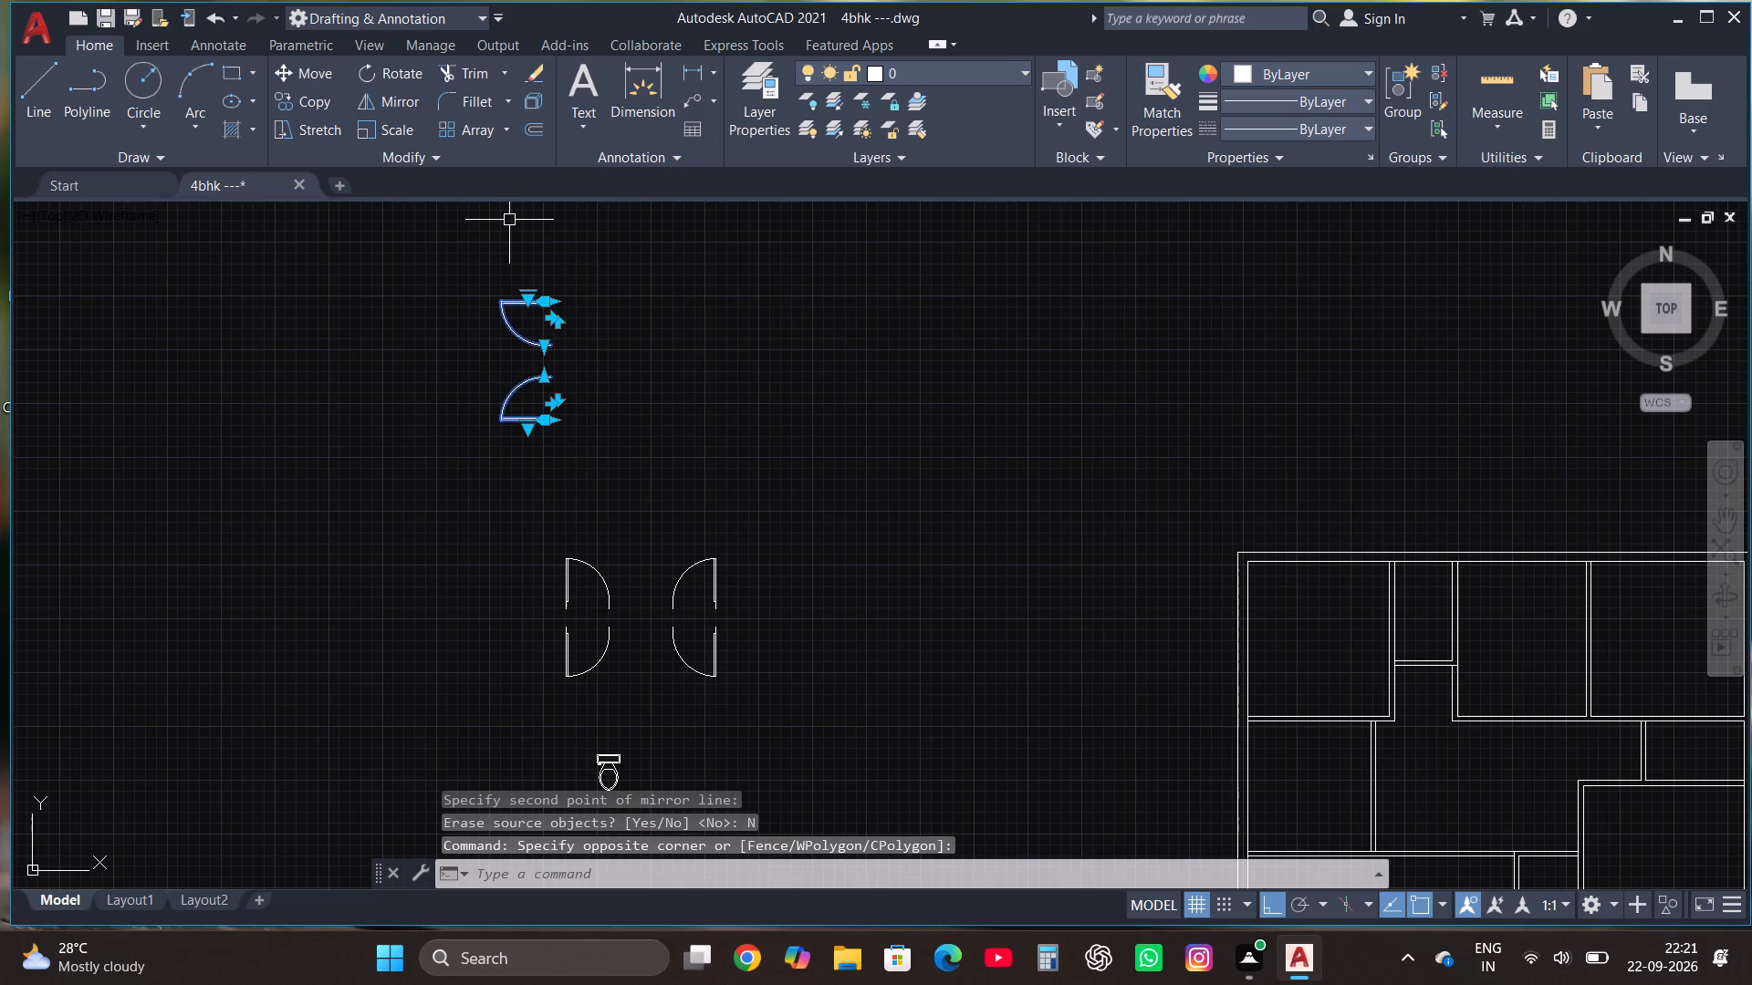
pyautogui.click(390, 101)
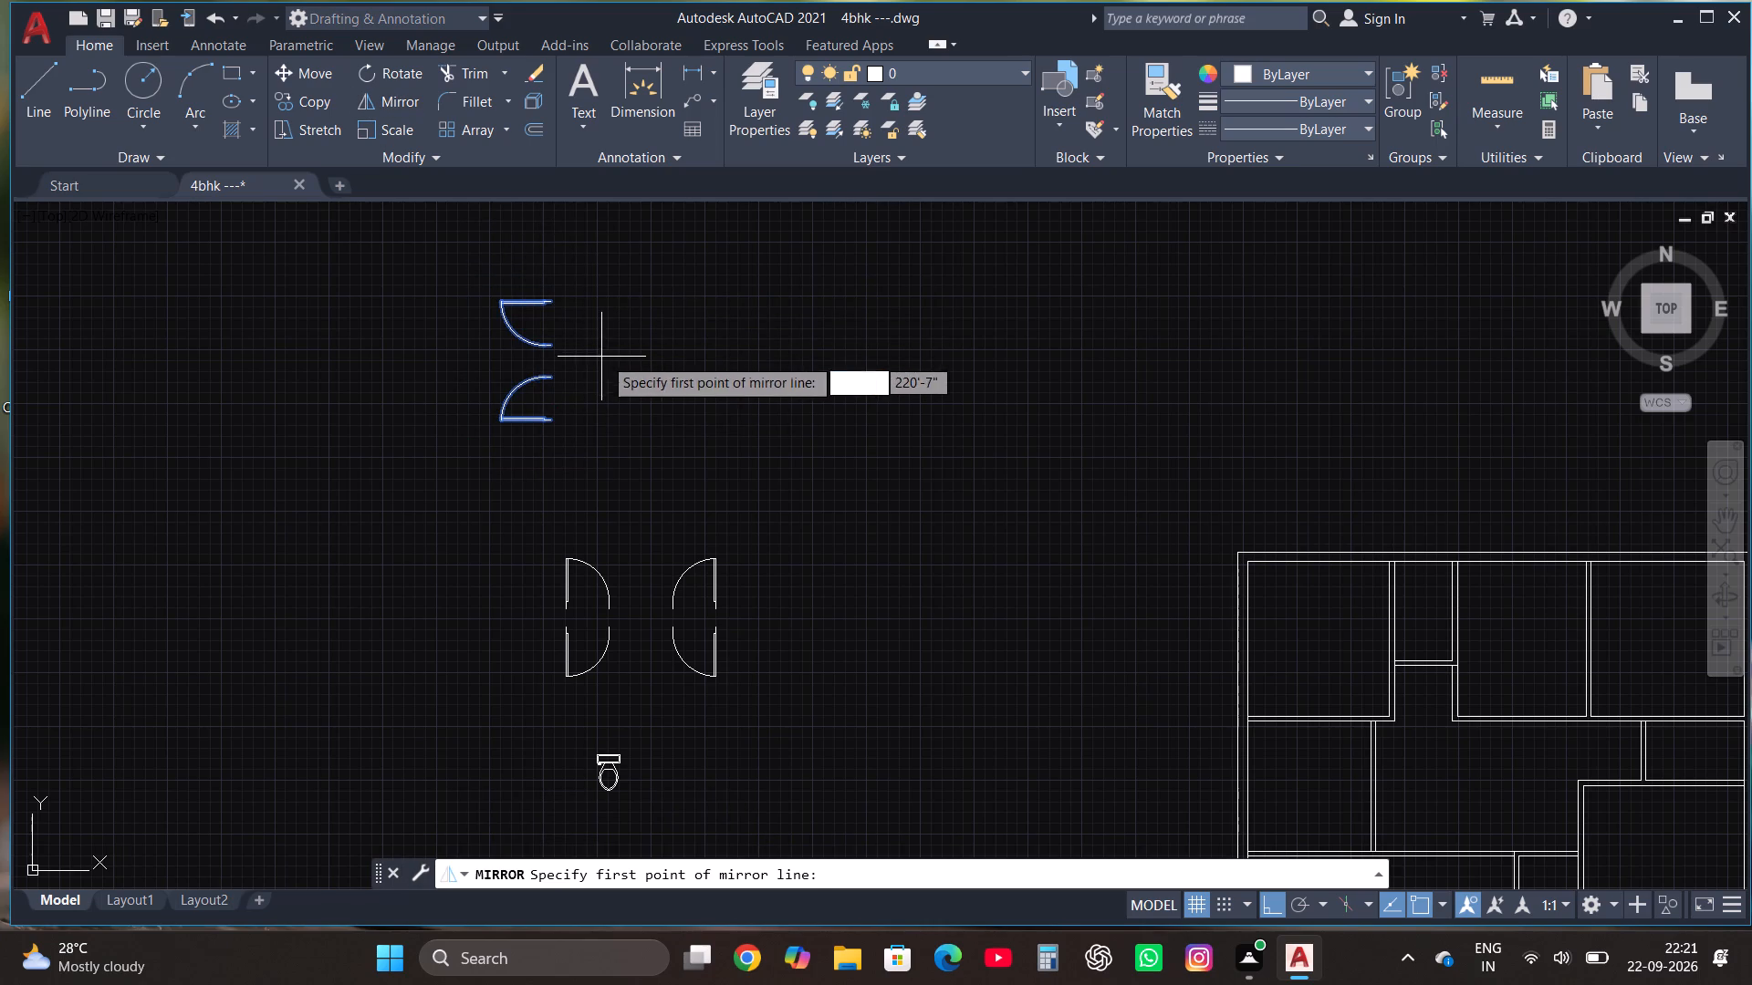
pyautogui.click(603, 357)
pyautogui.click(568, 482)
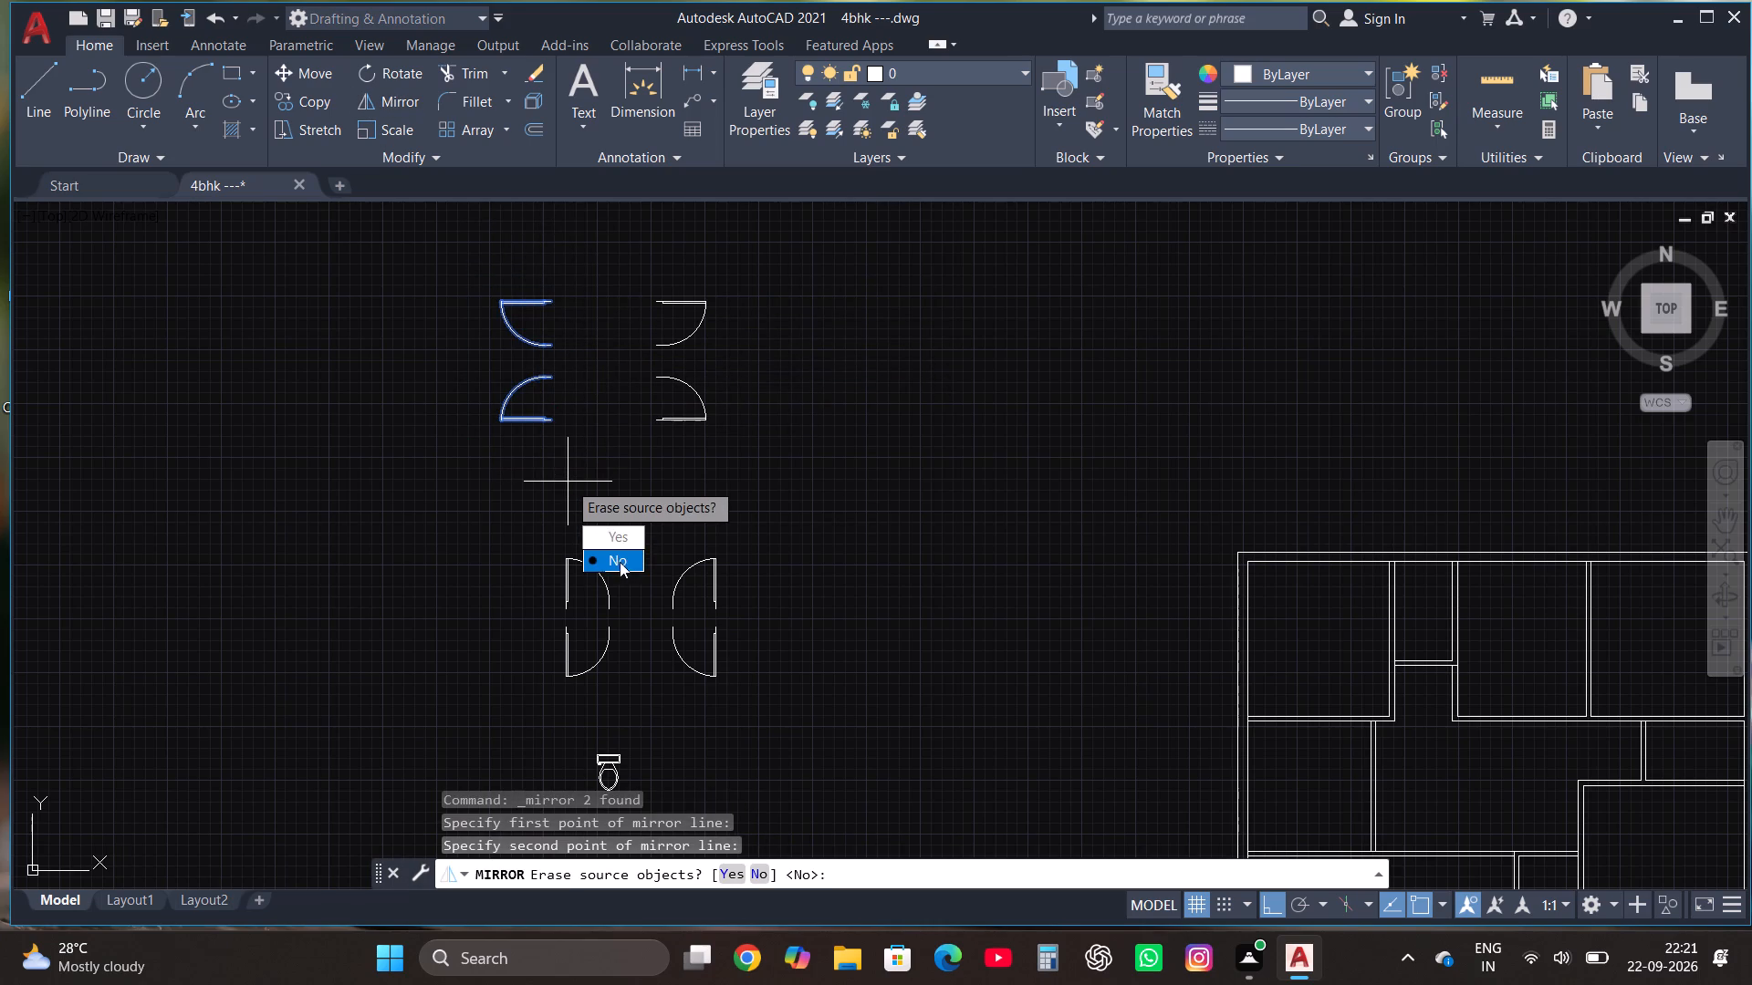
pyautogui.moveTo(620, 560); pyautogui.dragTo(568, 482)
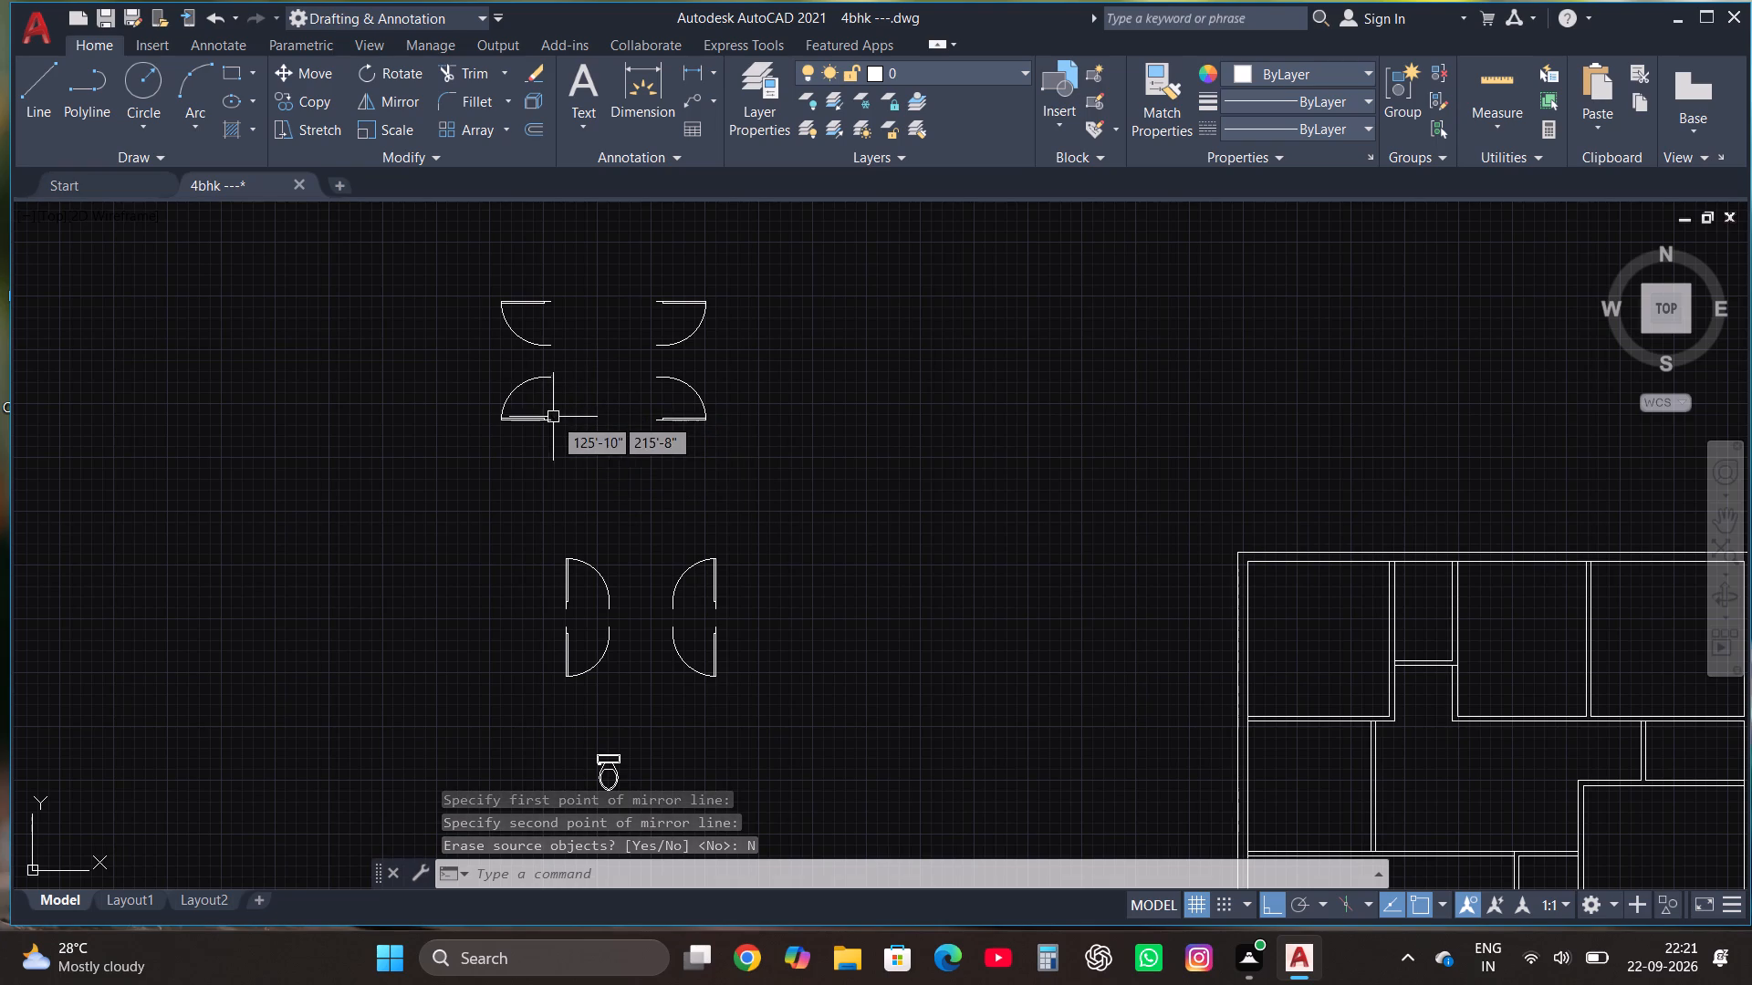
# With Ortho off, move the upper group's lower-left door onto the top-left room's right partition, just above its lower corner.
pyautogui.click(542, 421)
pyautogui.click(305, 78)
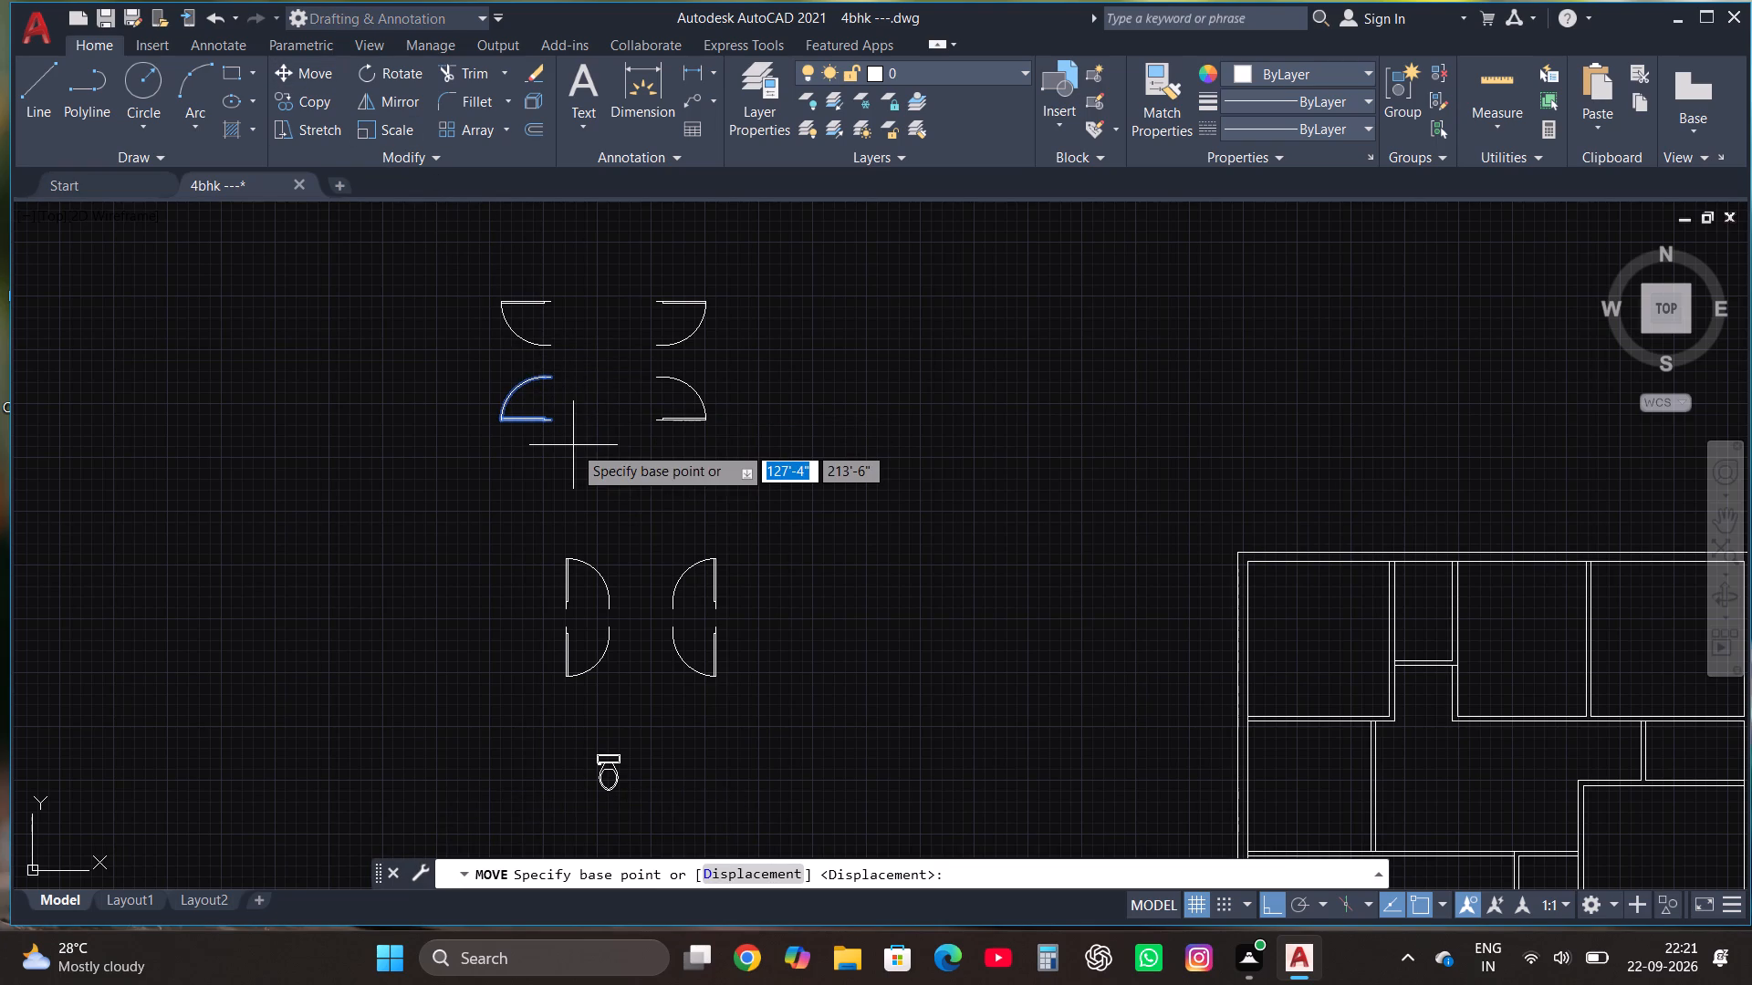
pyautogui.scroll(2, 567, 434)
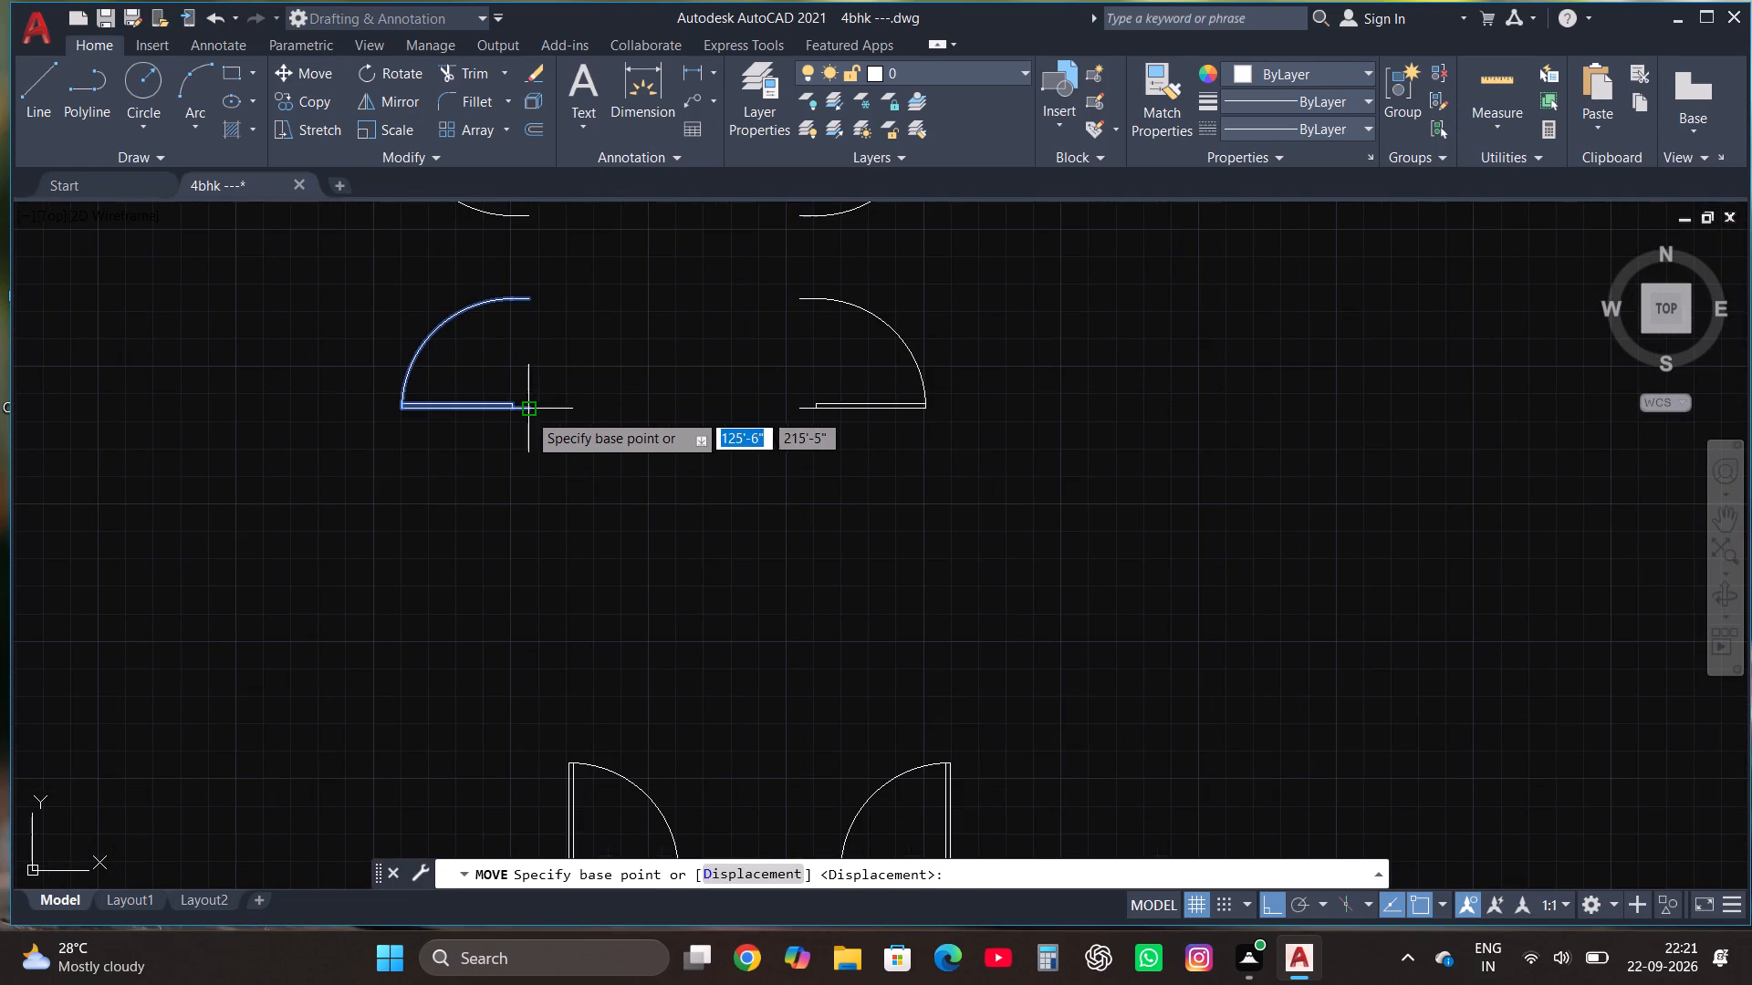
pyautogui.click(527, 412)
pyautogui.scroll(-4, 530, 451)
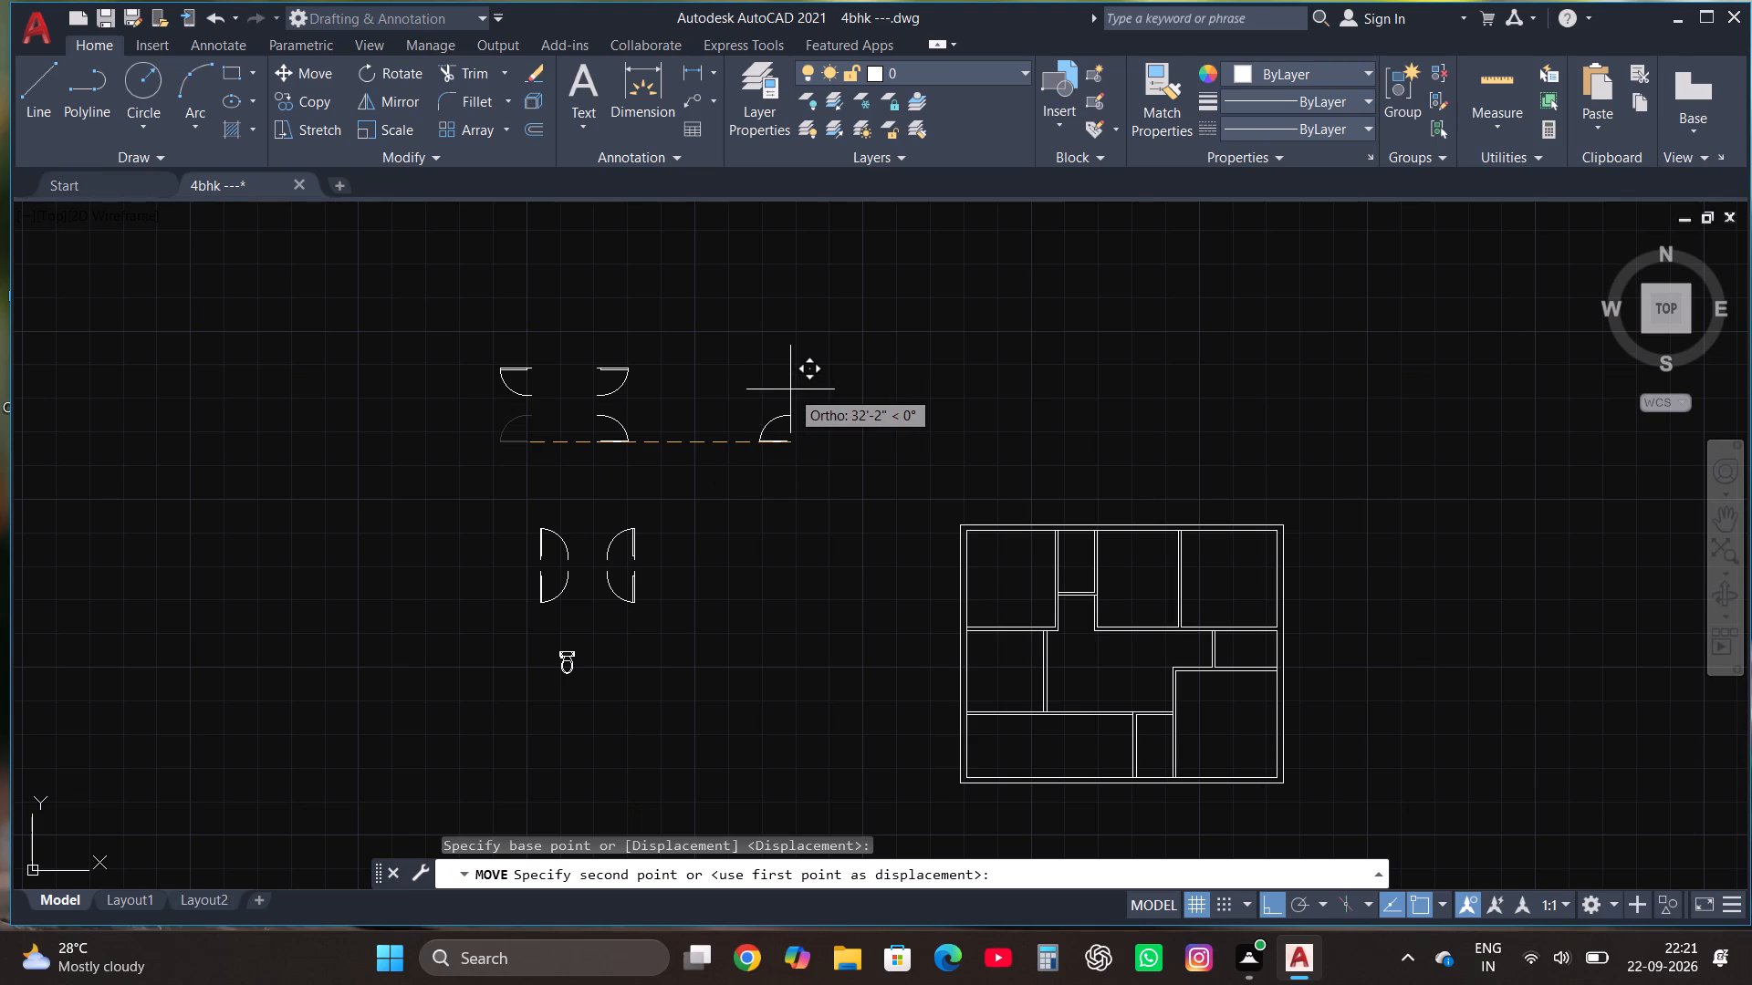
pyautogui.press('F8')
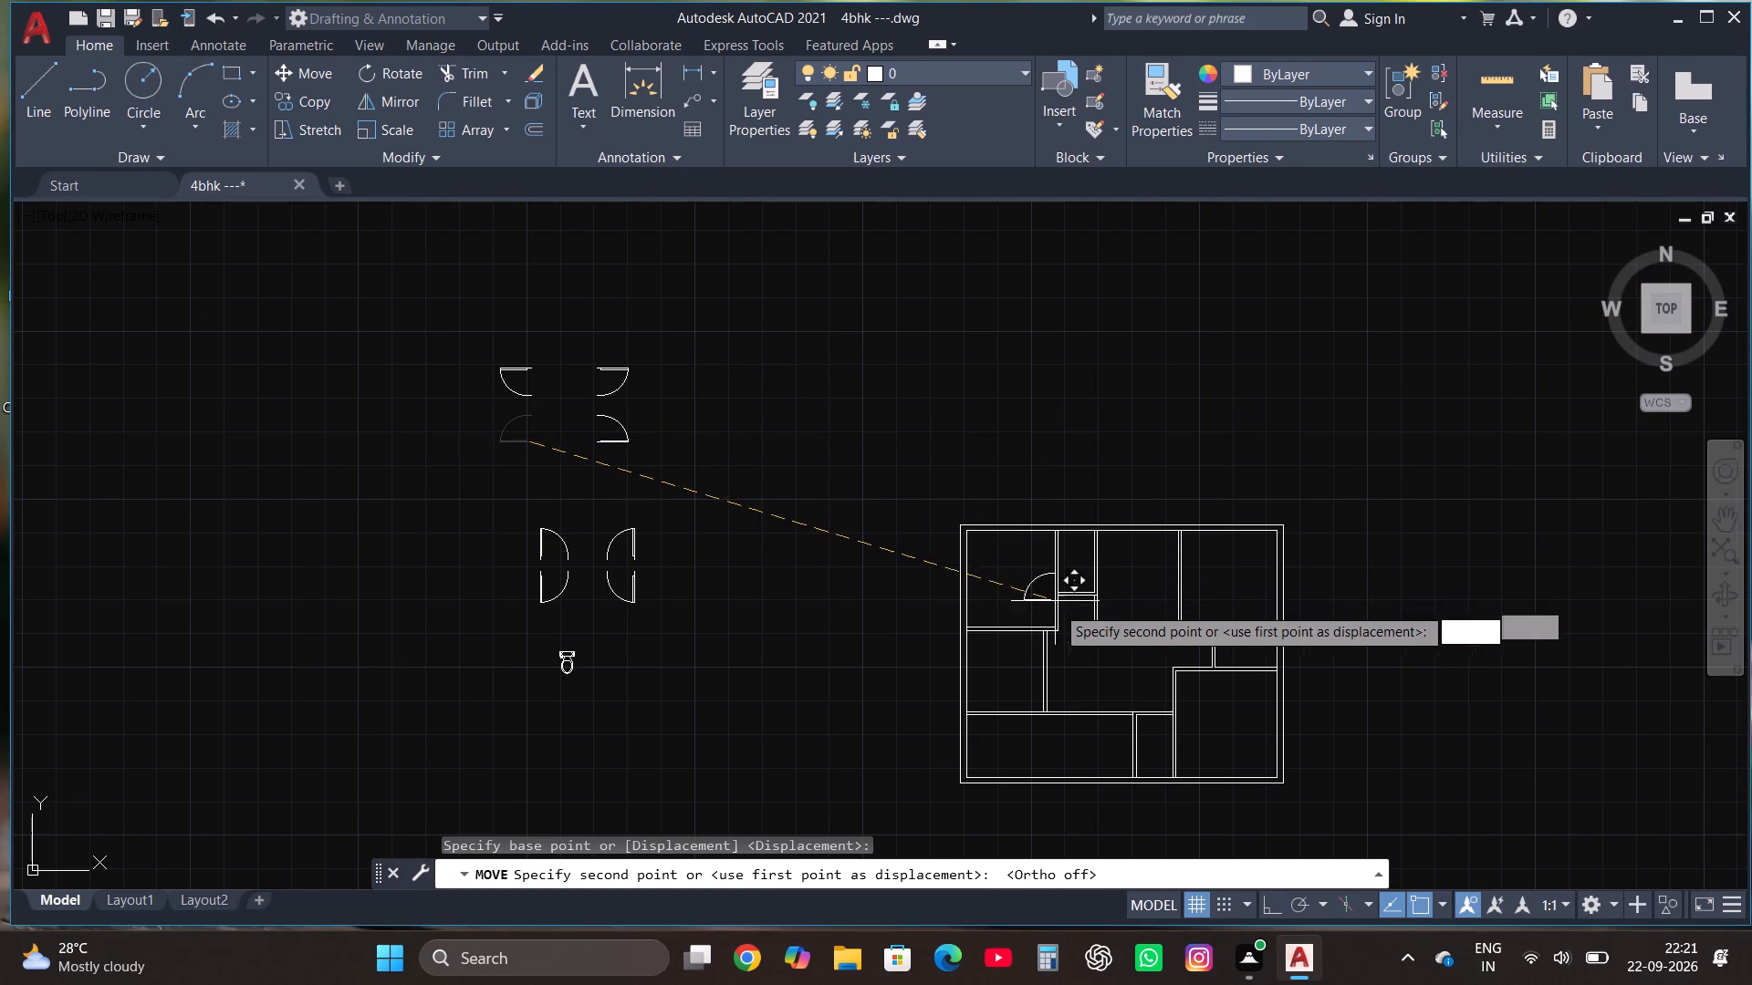
pyautogui.scroll(5, 1066, 627)
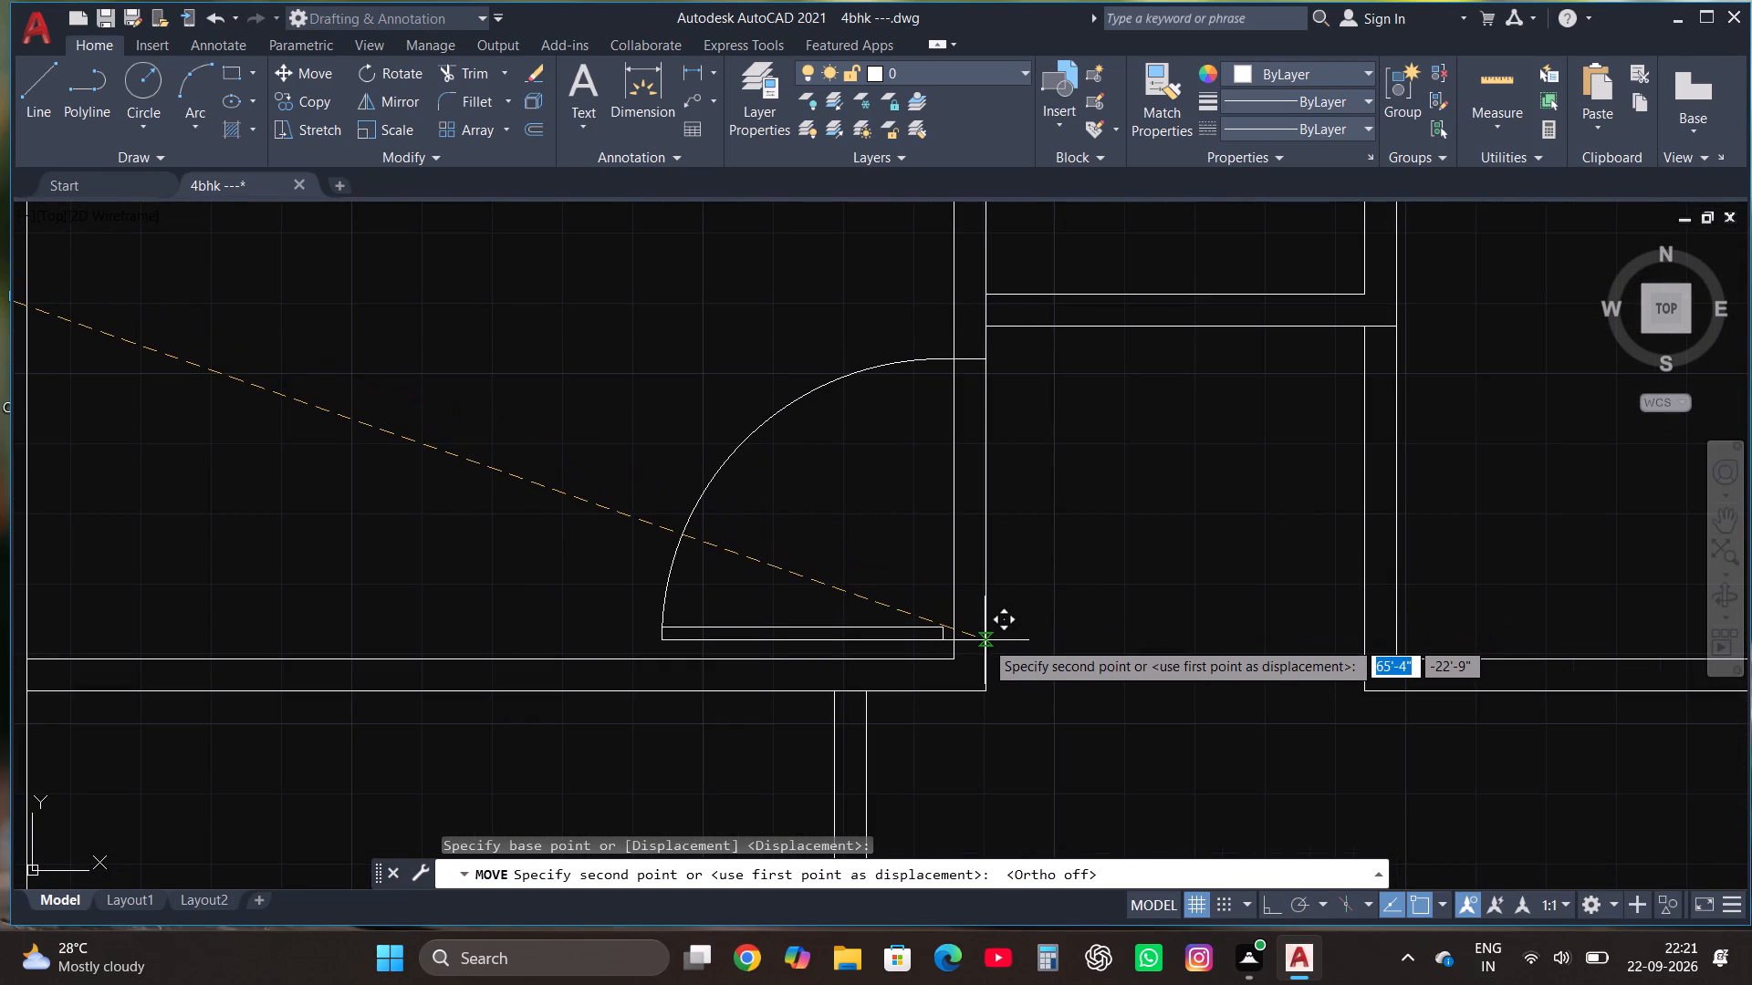
pyautogui.click(985, 640)
# Move the upper group's lower-right door onto the small top room's left partition, opening into it just above its bottom wall.
pyautogui.scroll(-4, 1016, 618)
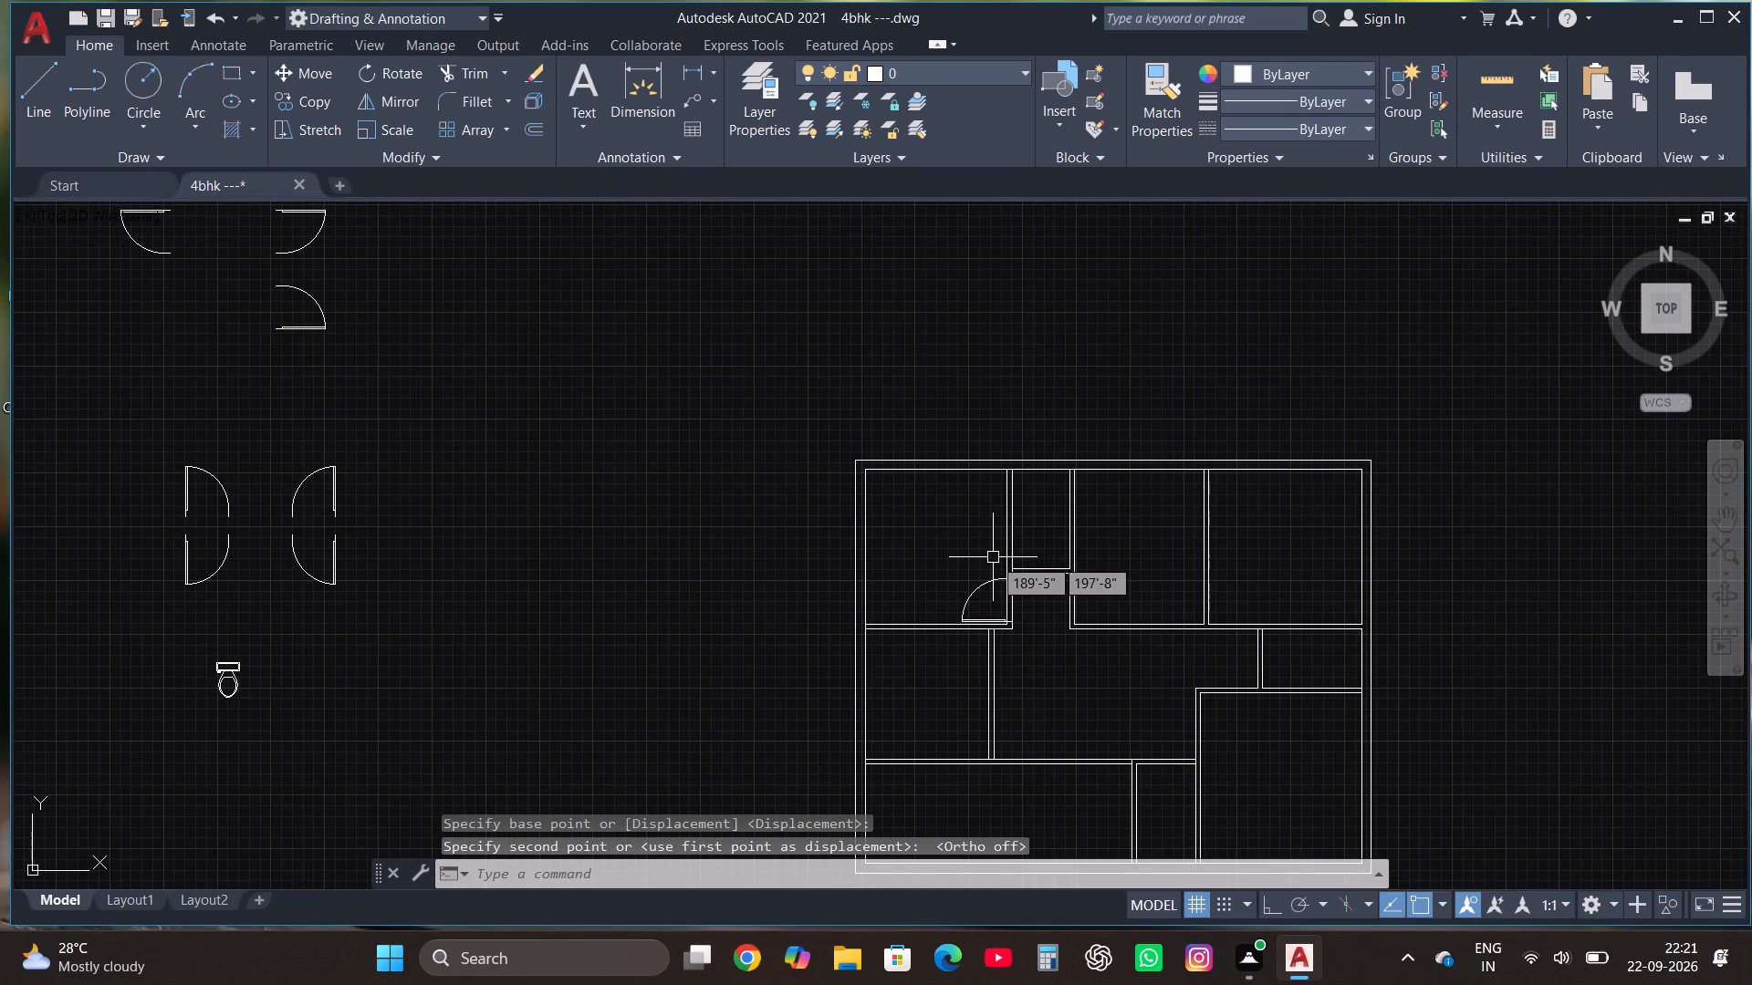
pyautogui.scroll(-1, 993, 557)
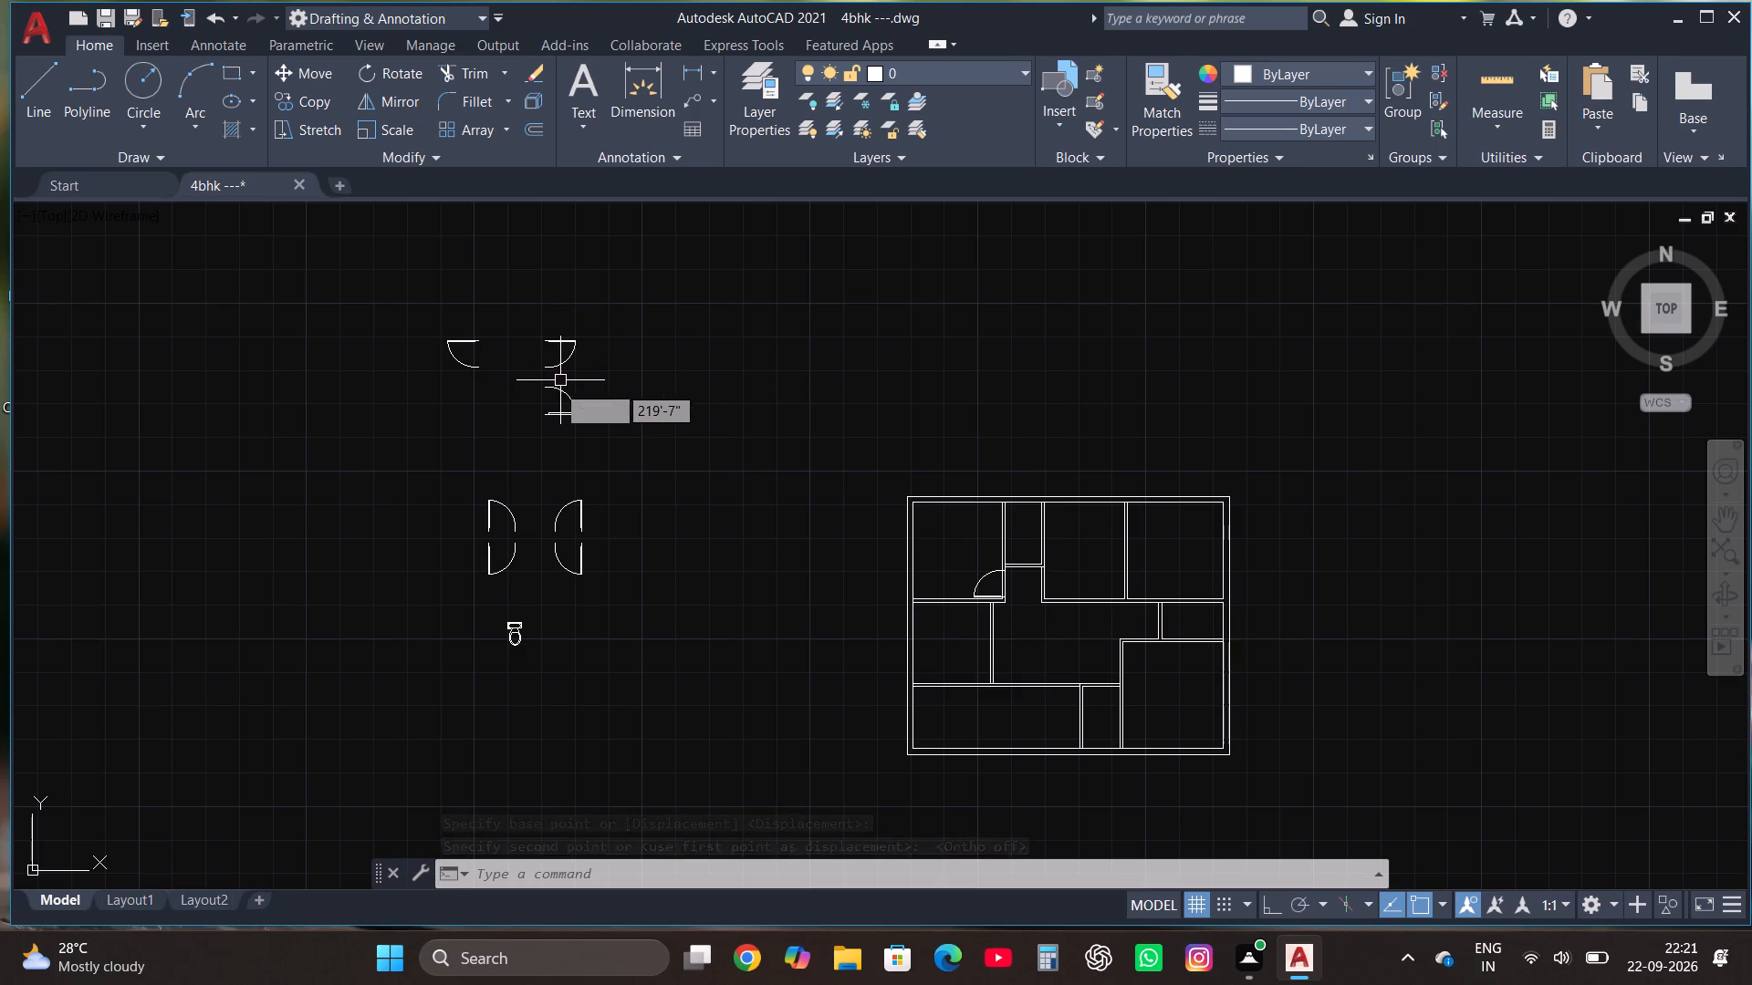
pyautogui.click(561, 412)
pyautogui.click(312, 71)
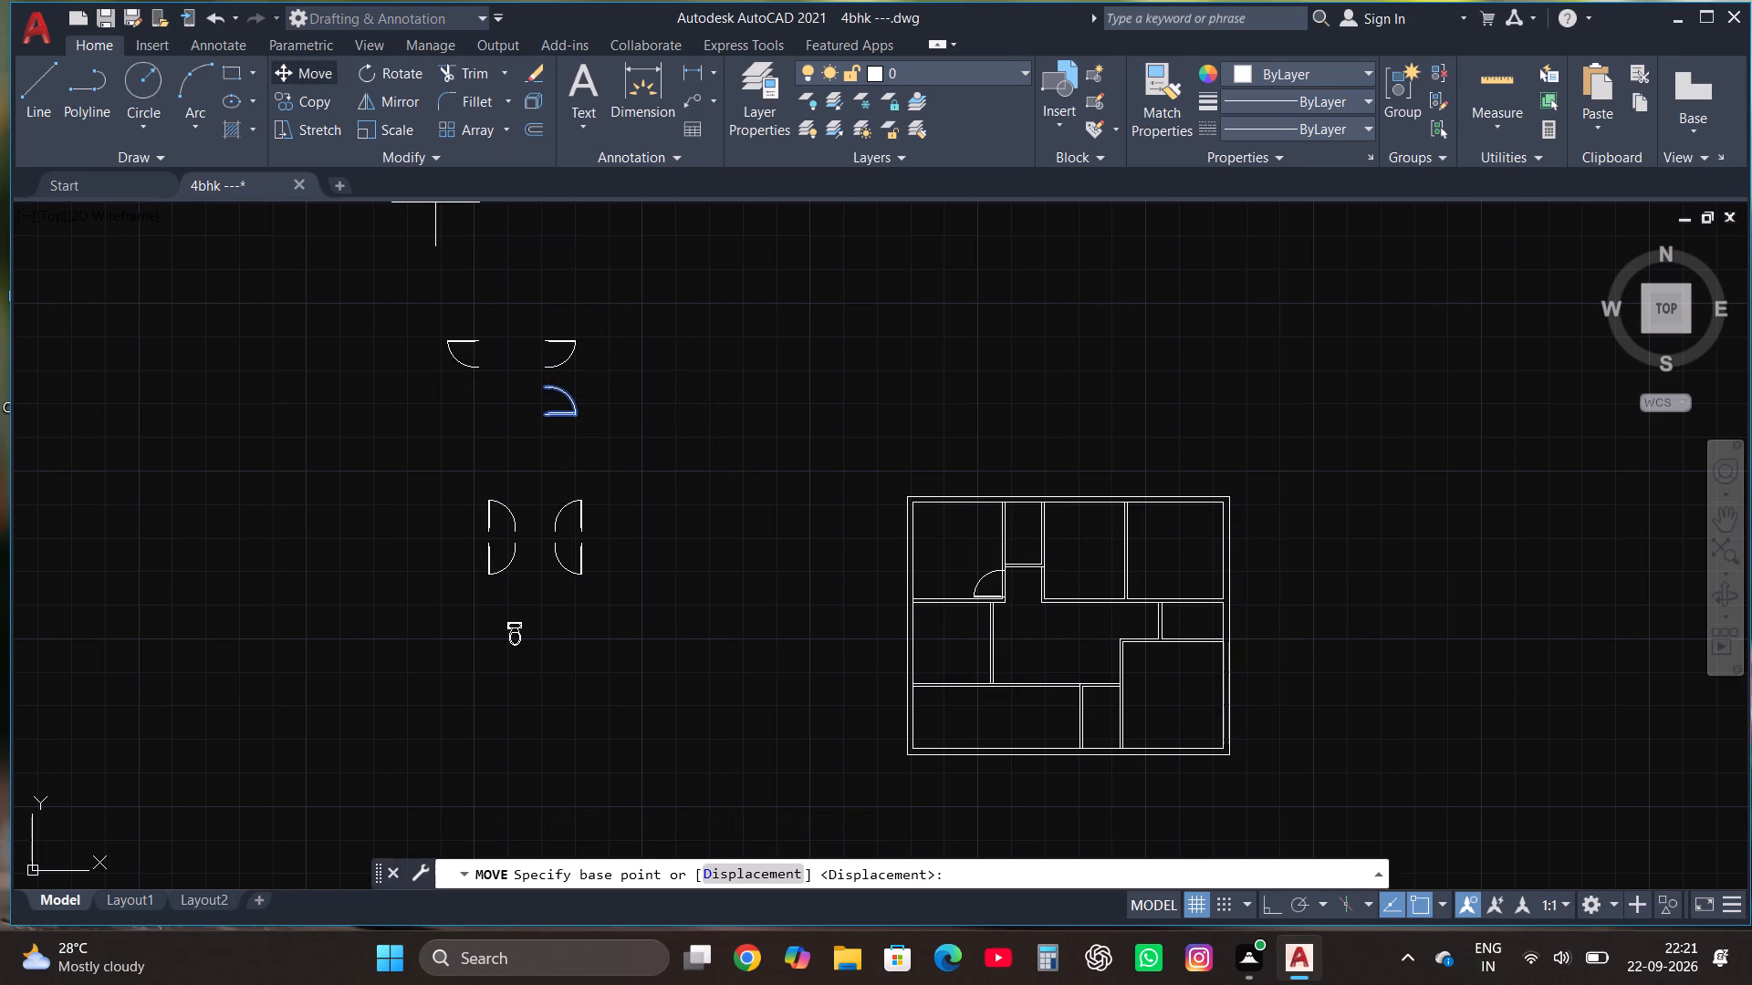
pyautogui.scroll(3, 575, 384)
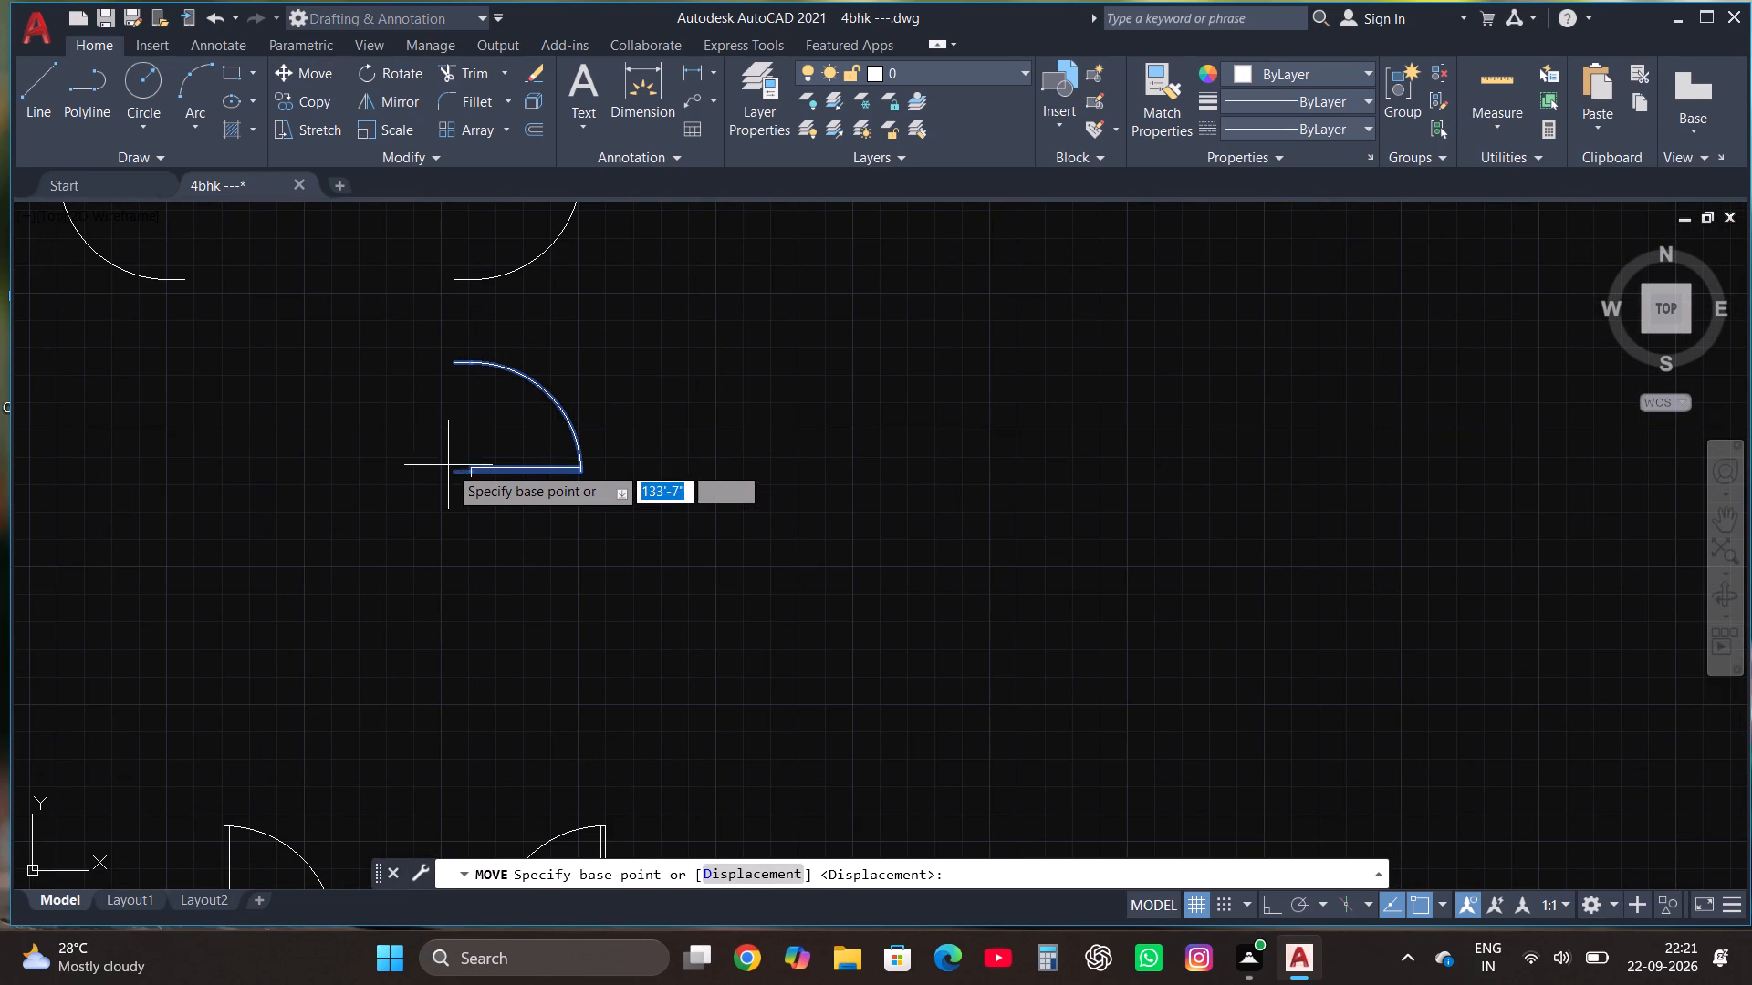
pyautogui.click(453, 472)
pyautogui.scroll(-1, 460, 382)
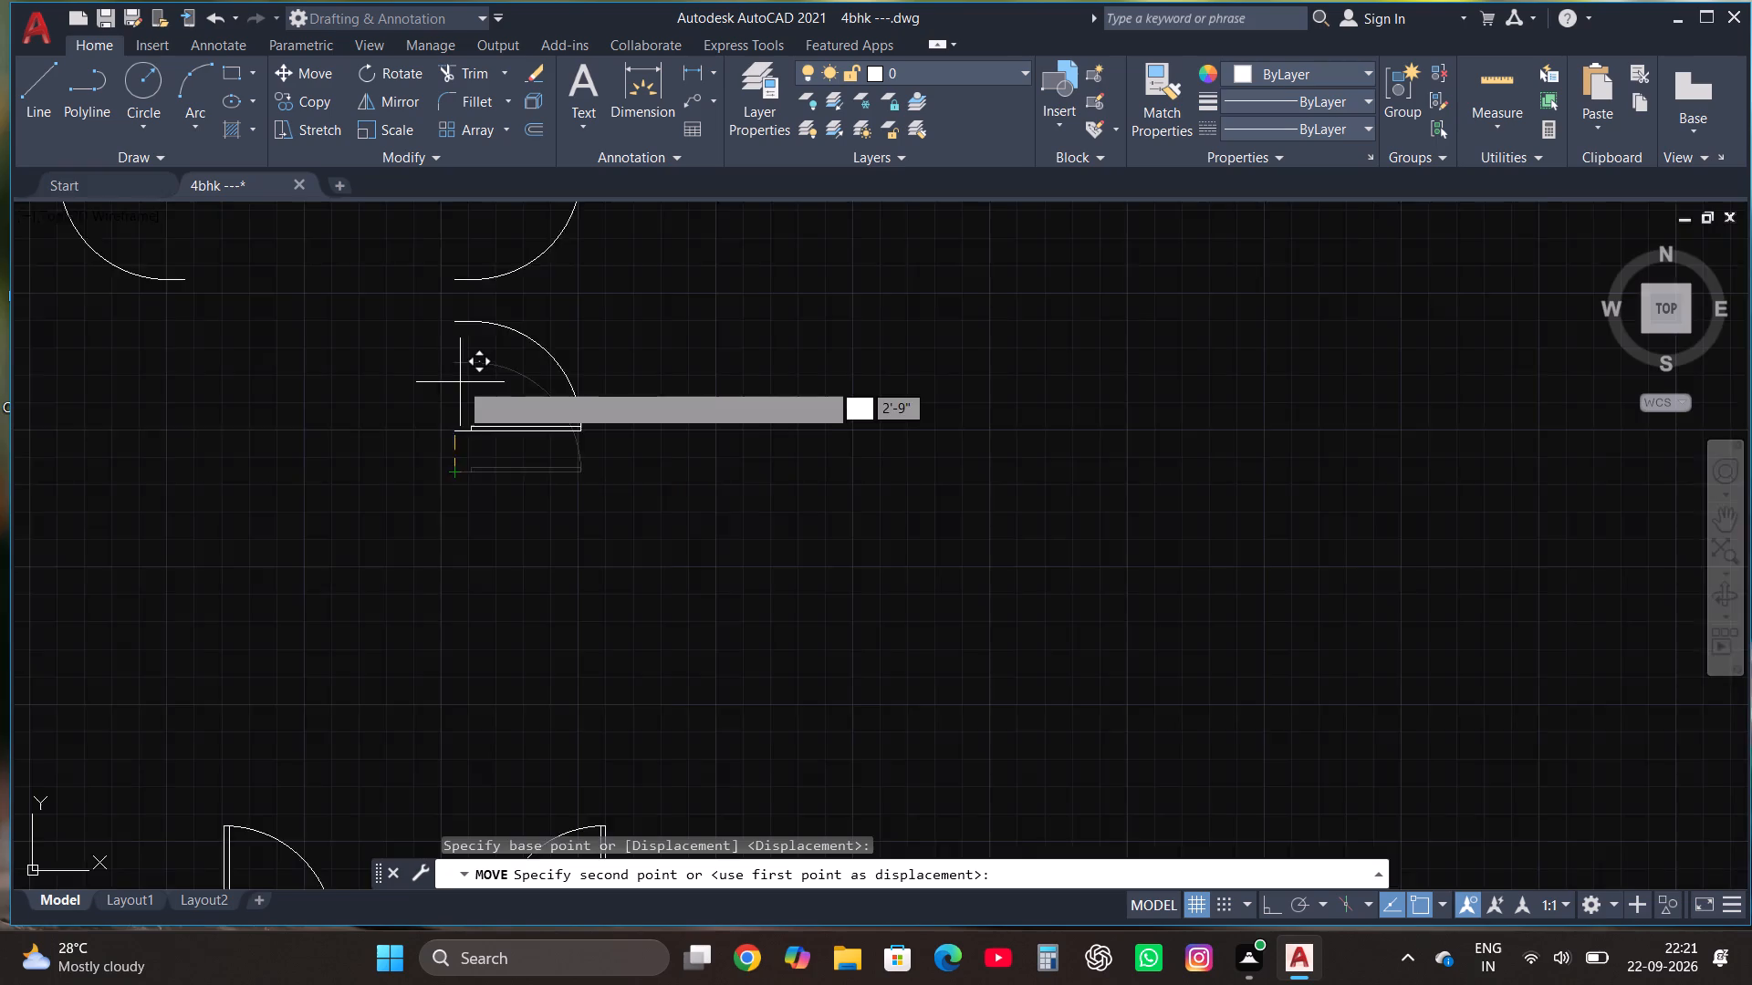
pyautogui.scroll(-4, 460, 386)
pyautogui.scroll(3, 662, 477)
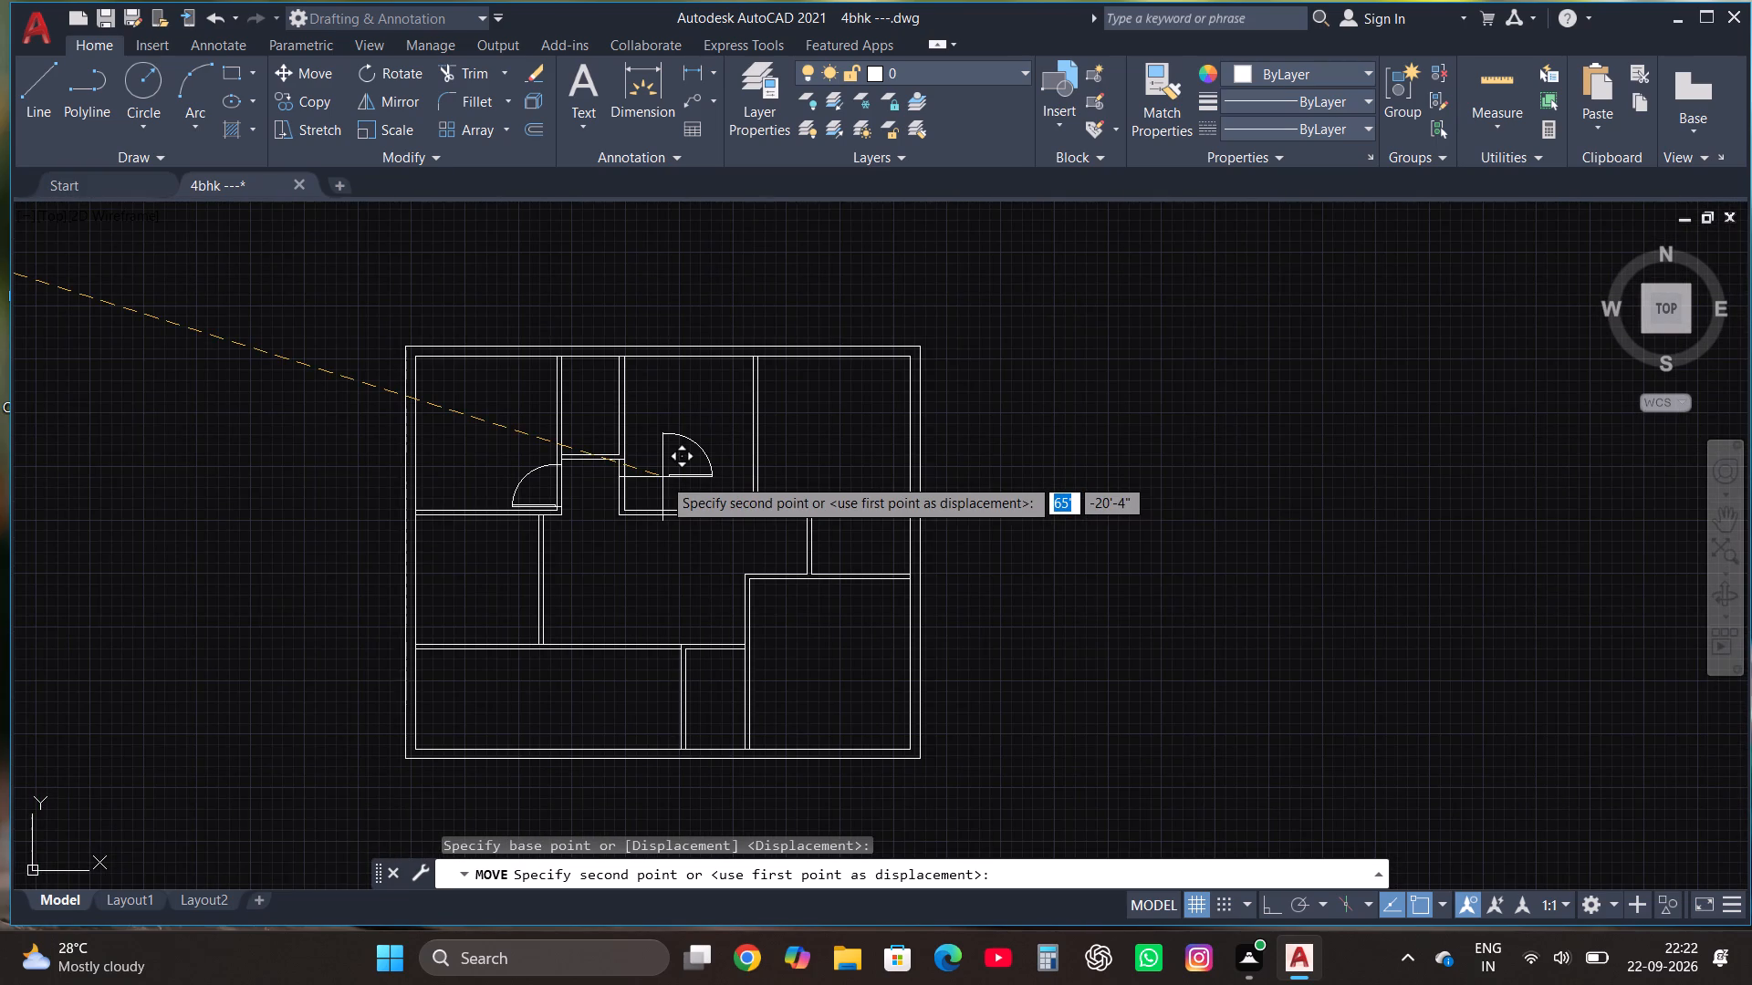
pyautogui.scroll(4, 561, 434)
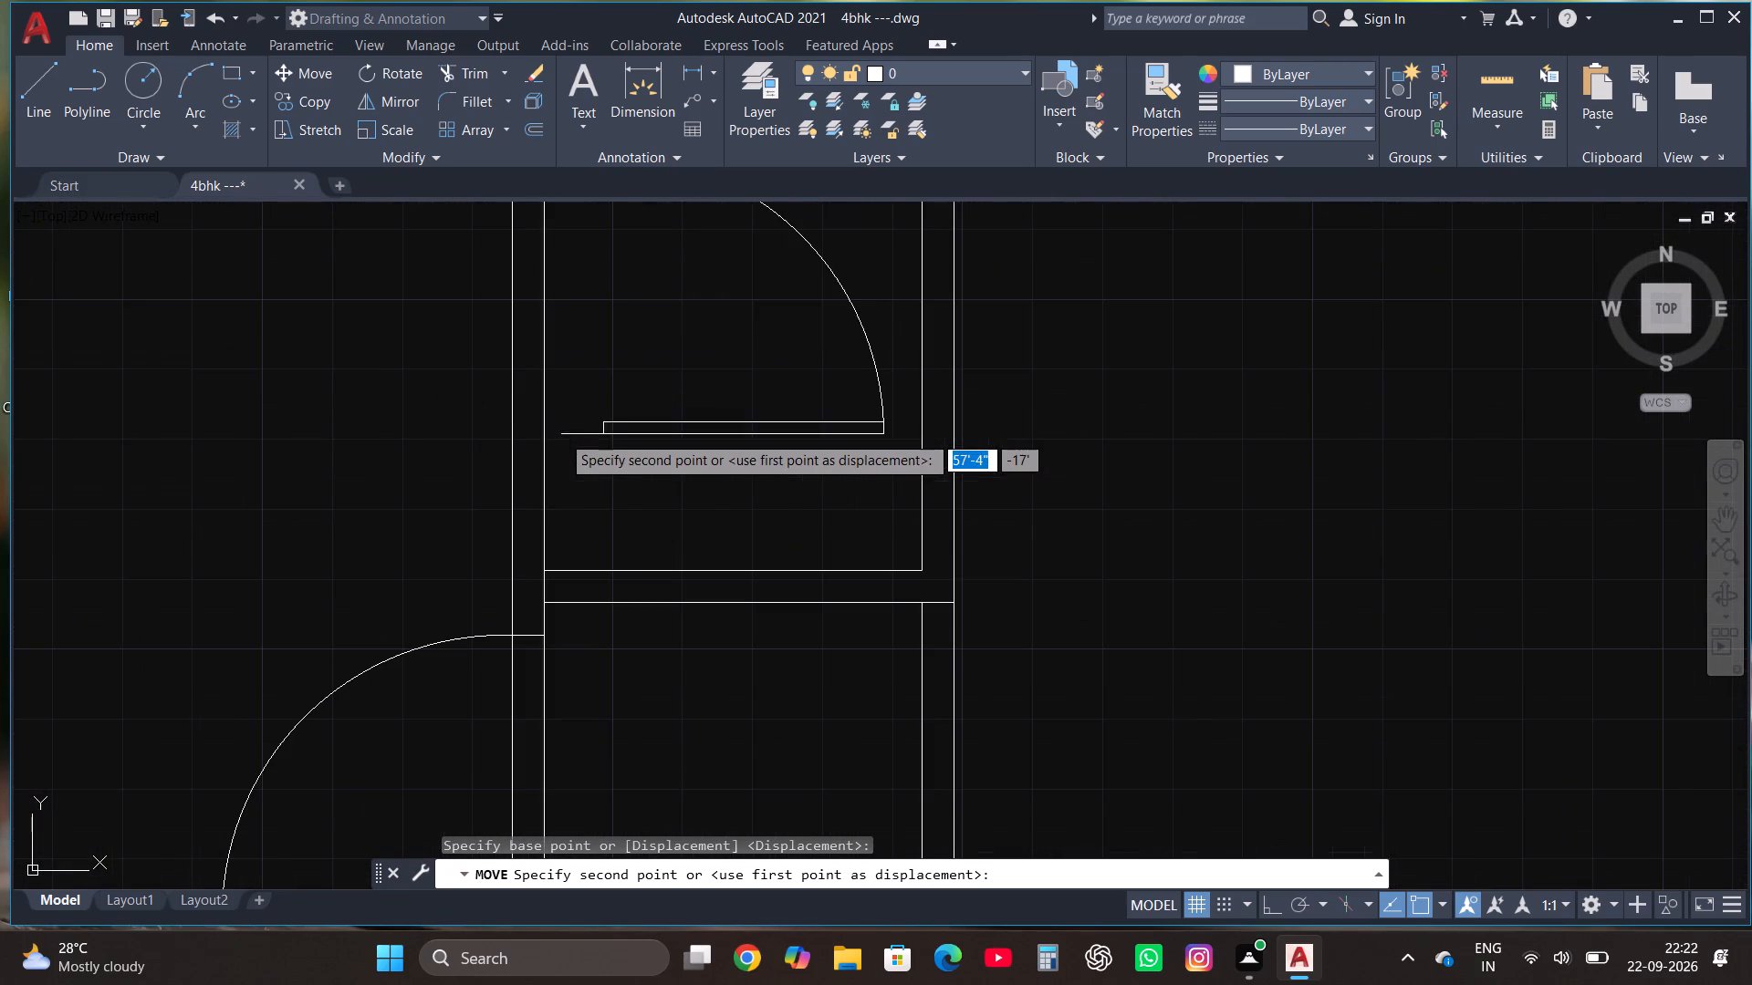
pyautogui.click(514, 549)
# Move the lower group's upper-right door onto the bottom wall of the top middle bedroom, just left of its right partition.
pyautogui.scroll(-3, 652, 489)
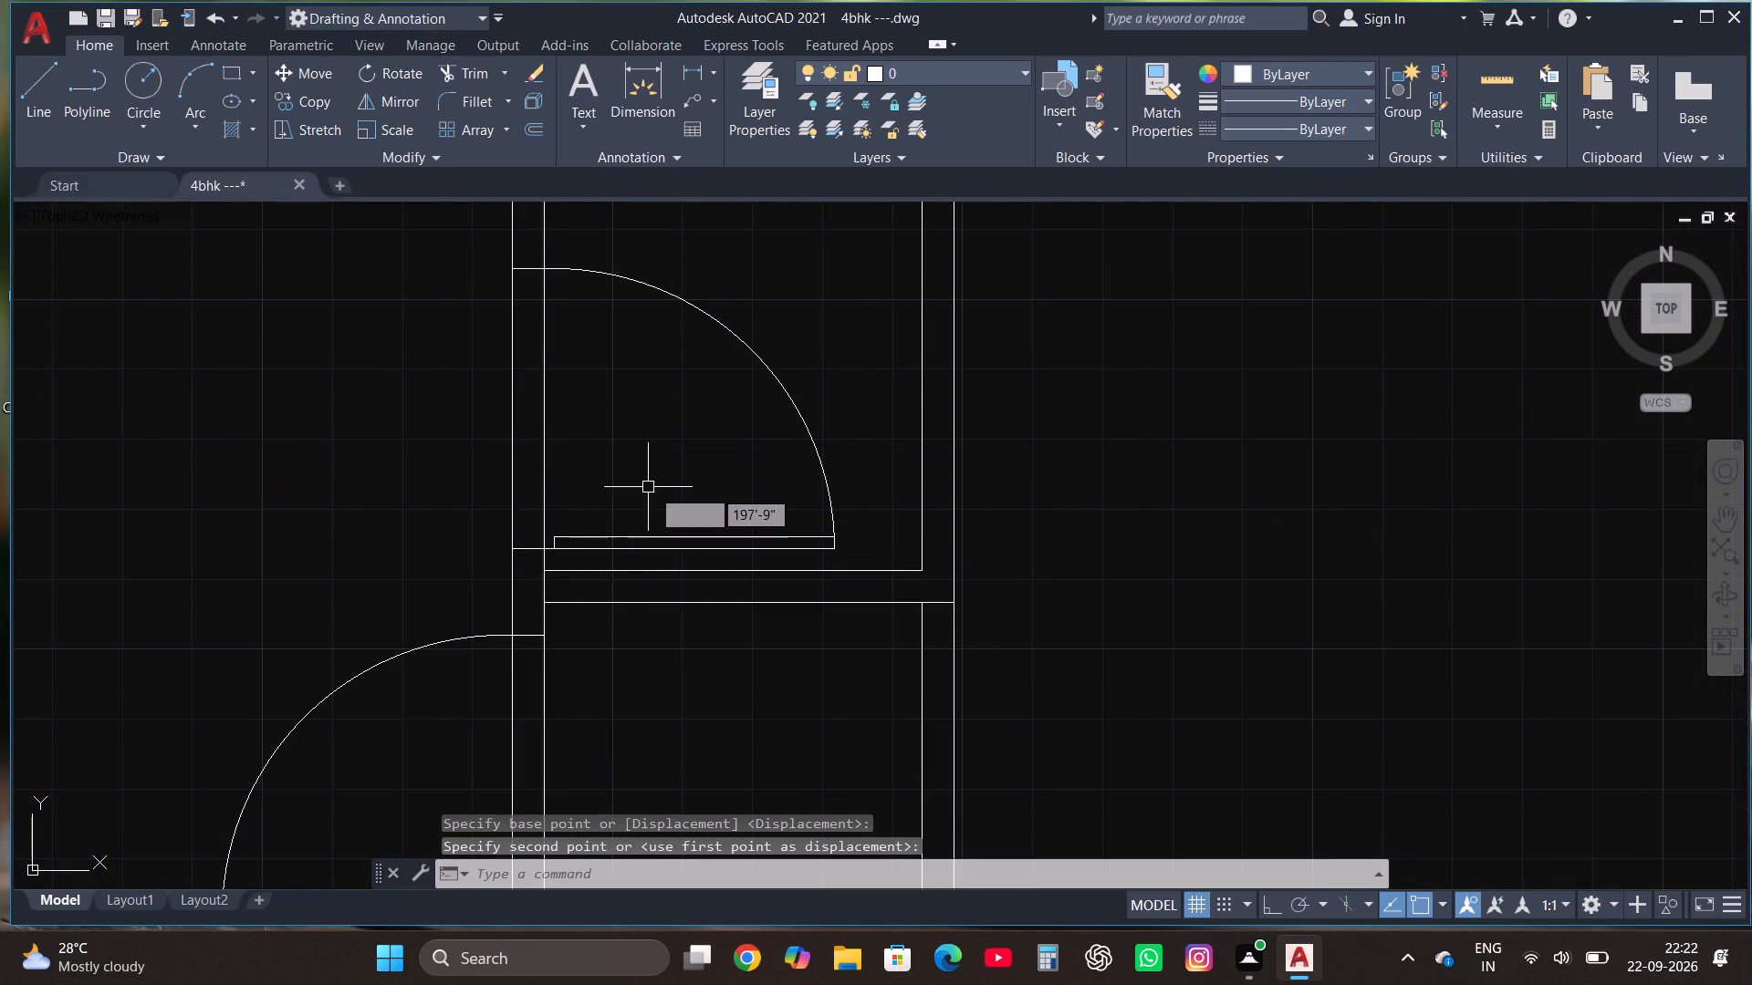
pyautogui.scroll(-1, 652, 489)
pyautogui.scroll(-2, 743, 463)
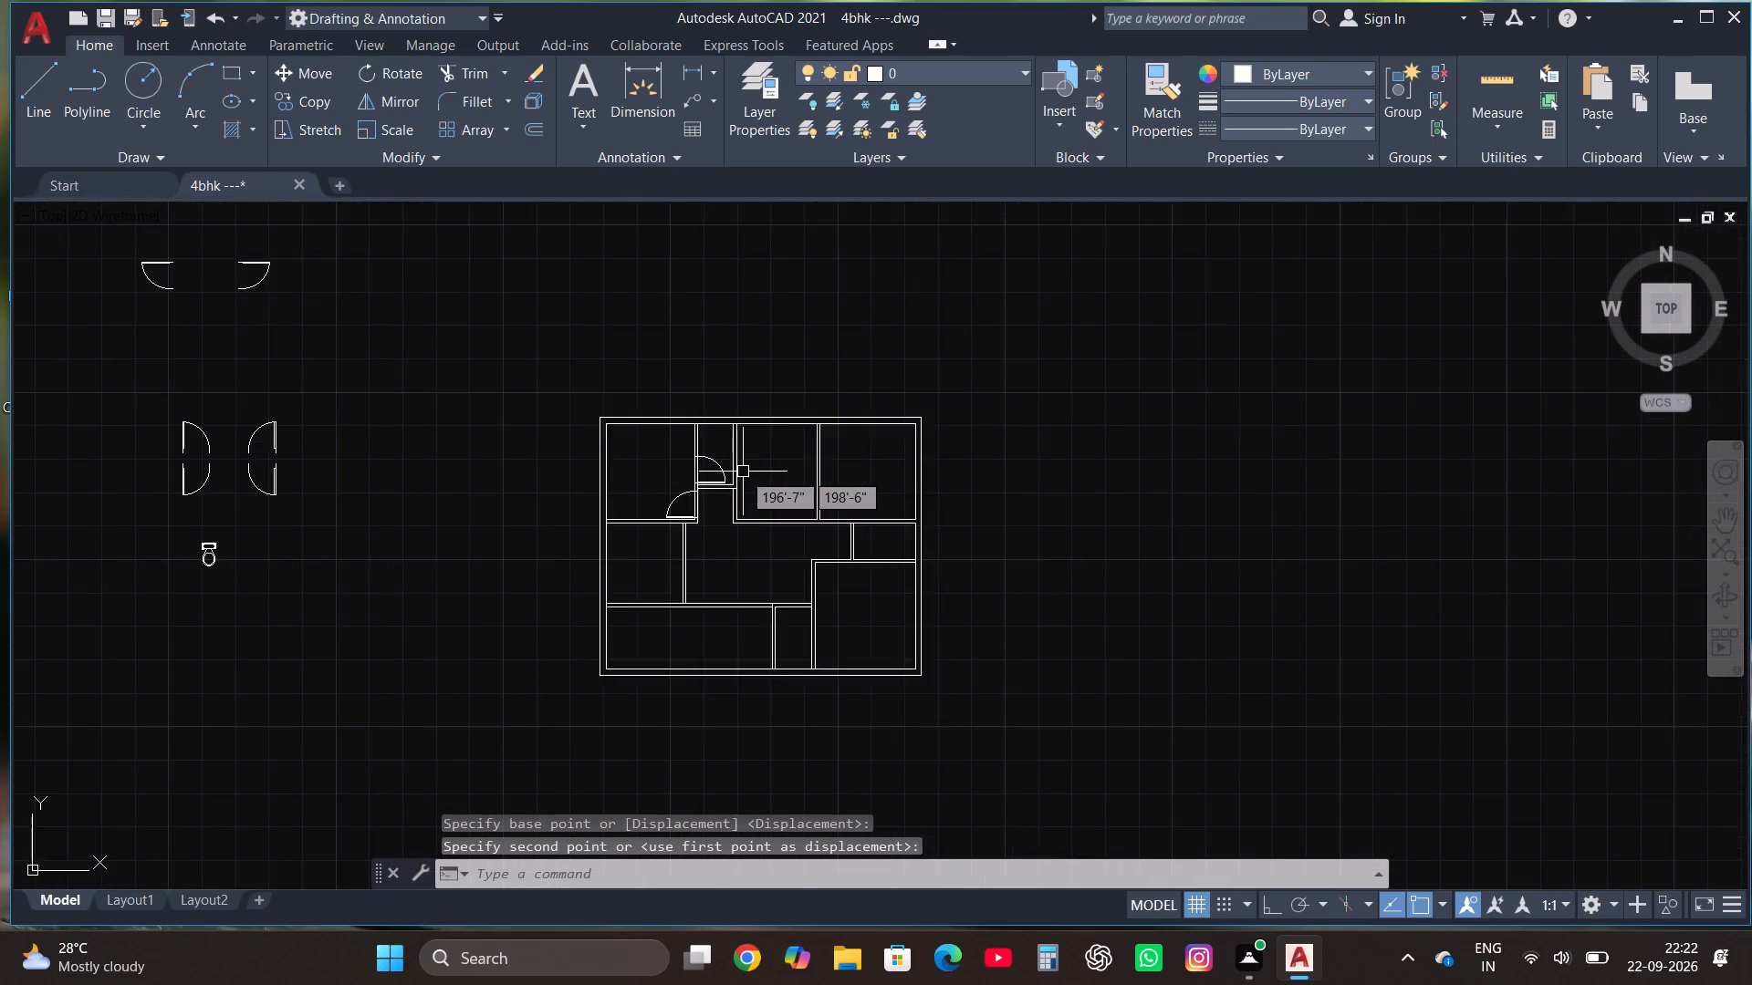
pyautogui.scroll(-1, 742, 472)
pyautogui.scroll(2, 434, 471)
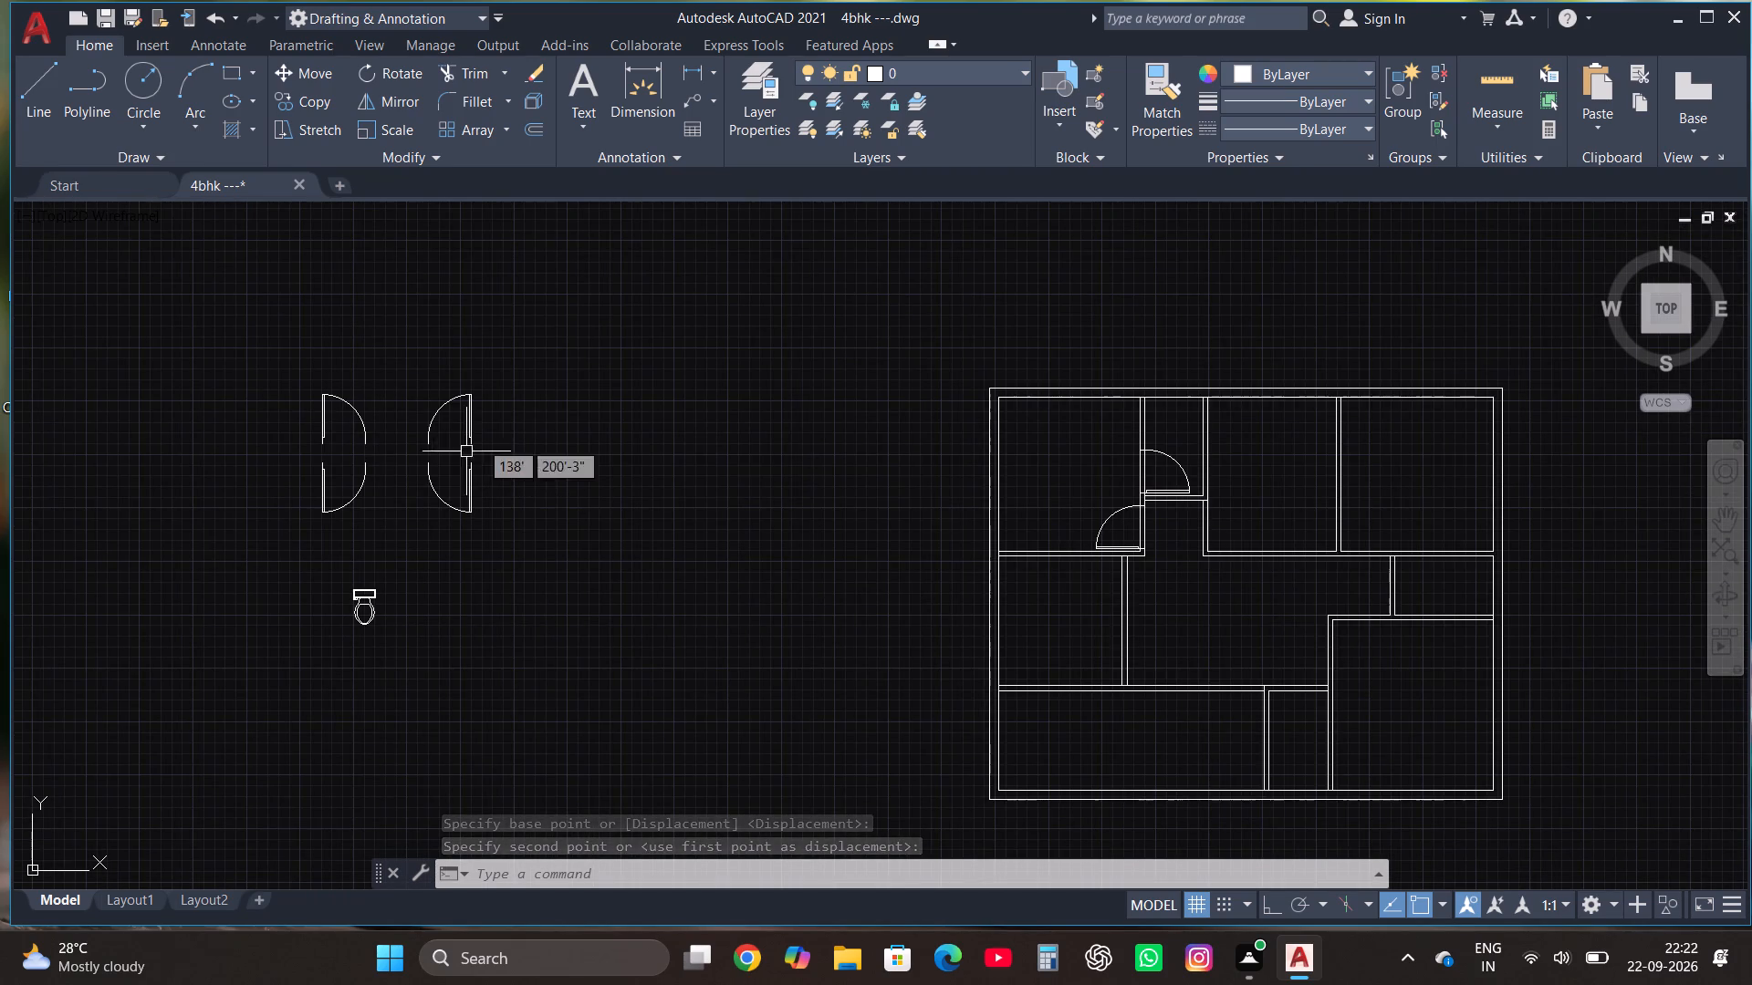
pyautogui.click(474, 422)
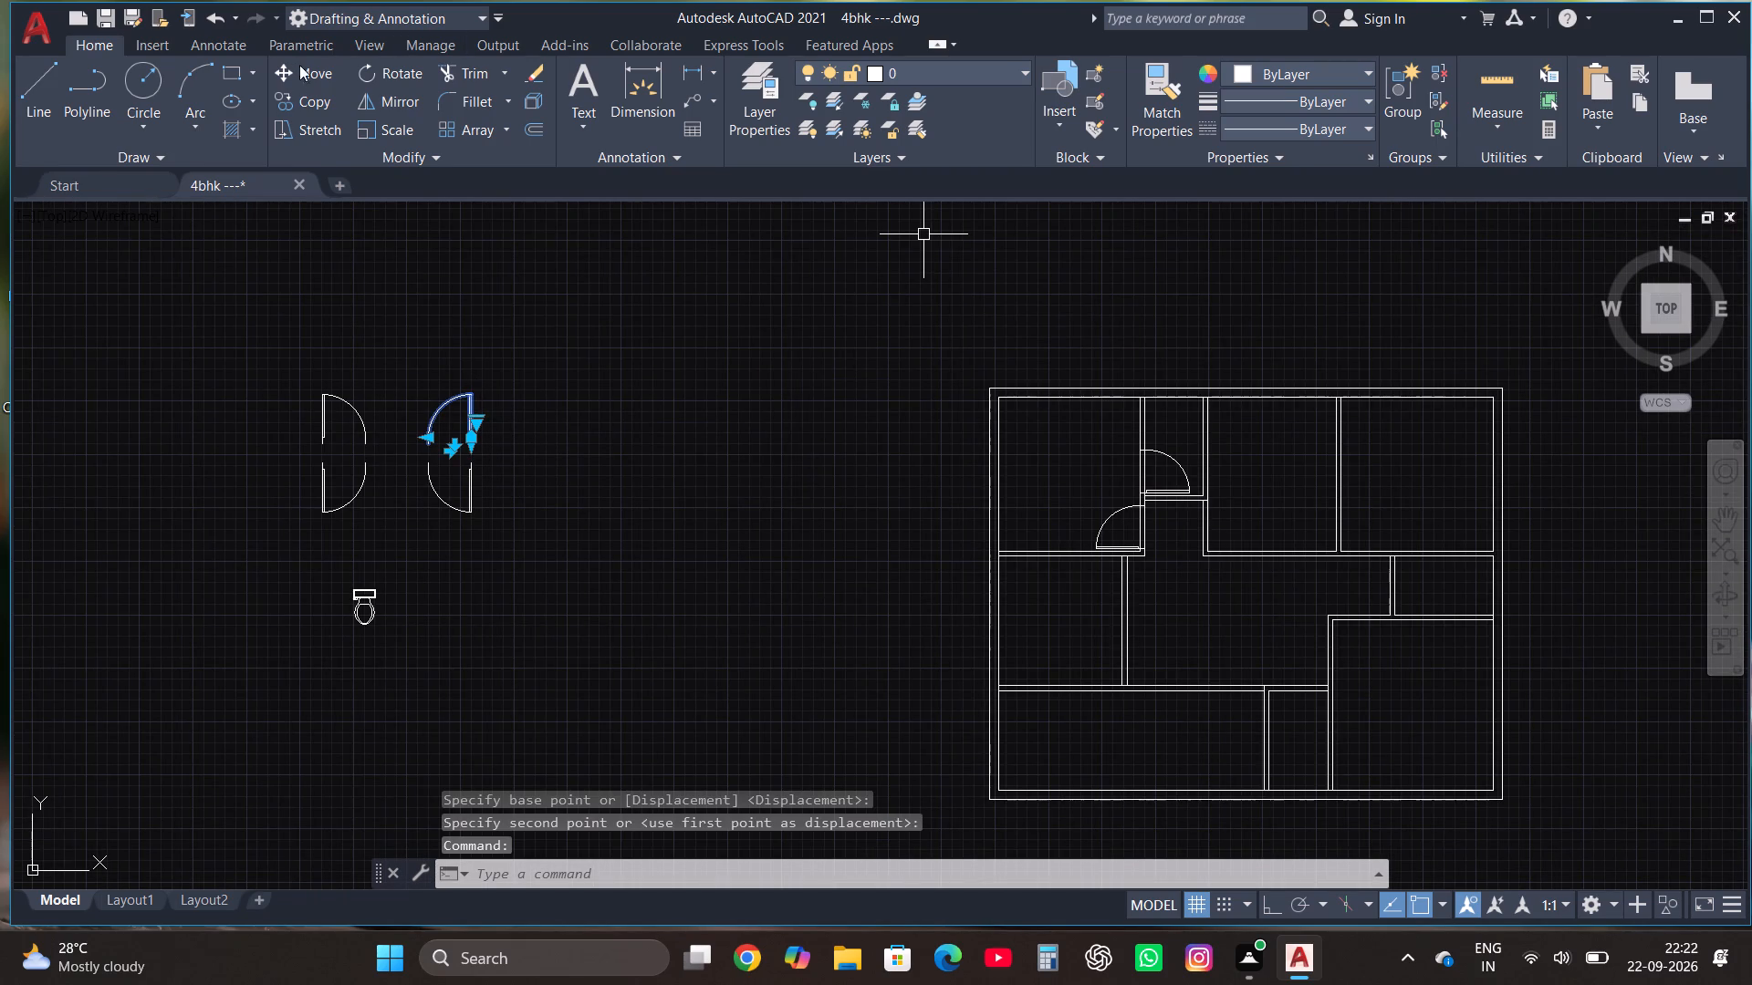
pyautogui.click(314, 77)
pyautogui.scroll(3, 475, 441)
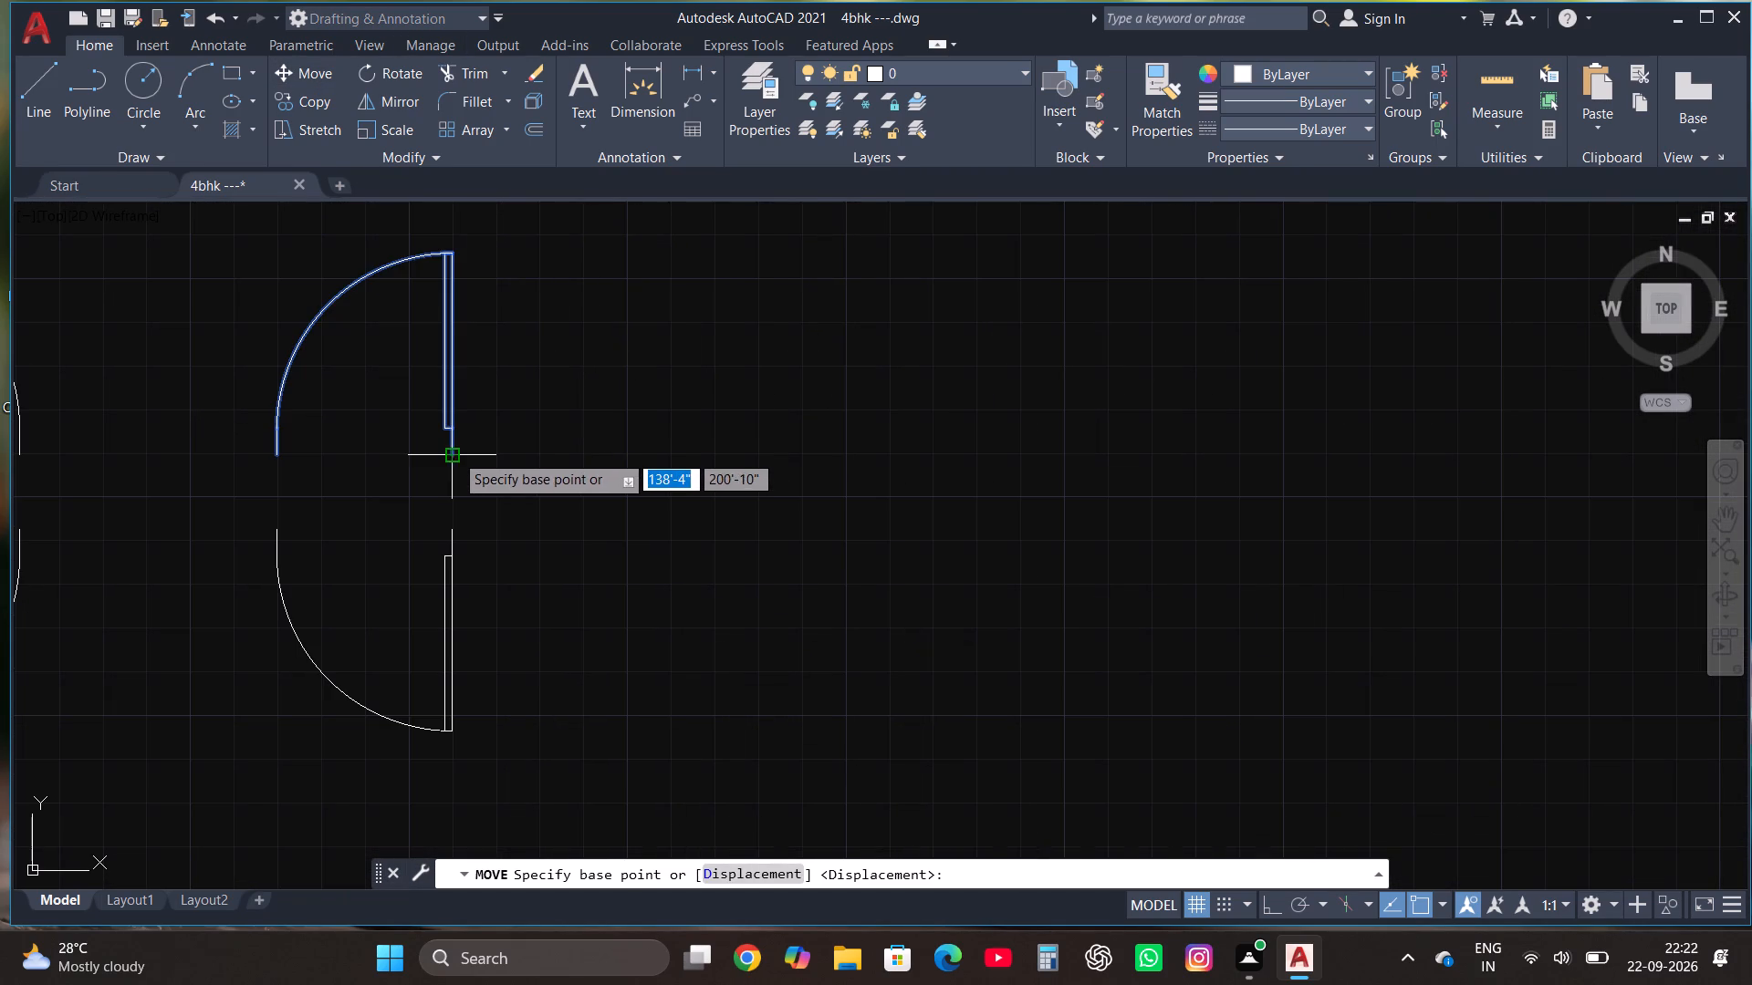
pyautogui.click(454, 455)
pyautogui.scroll(-5, 457, 476)
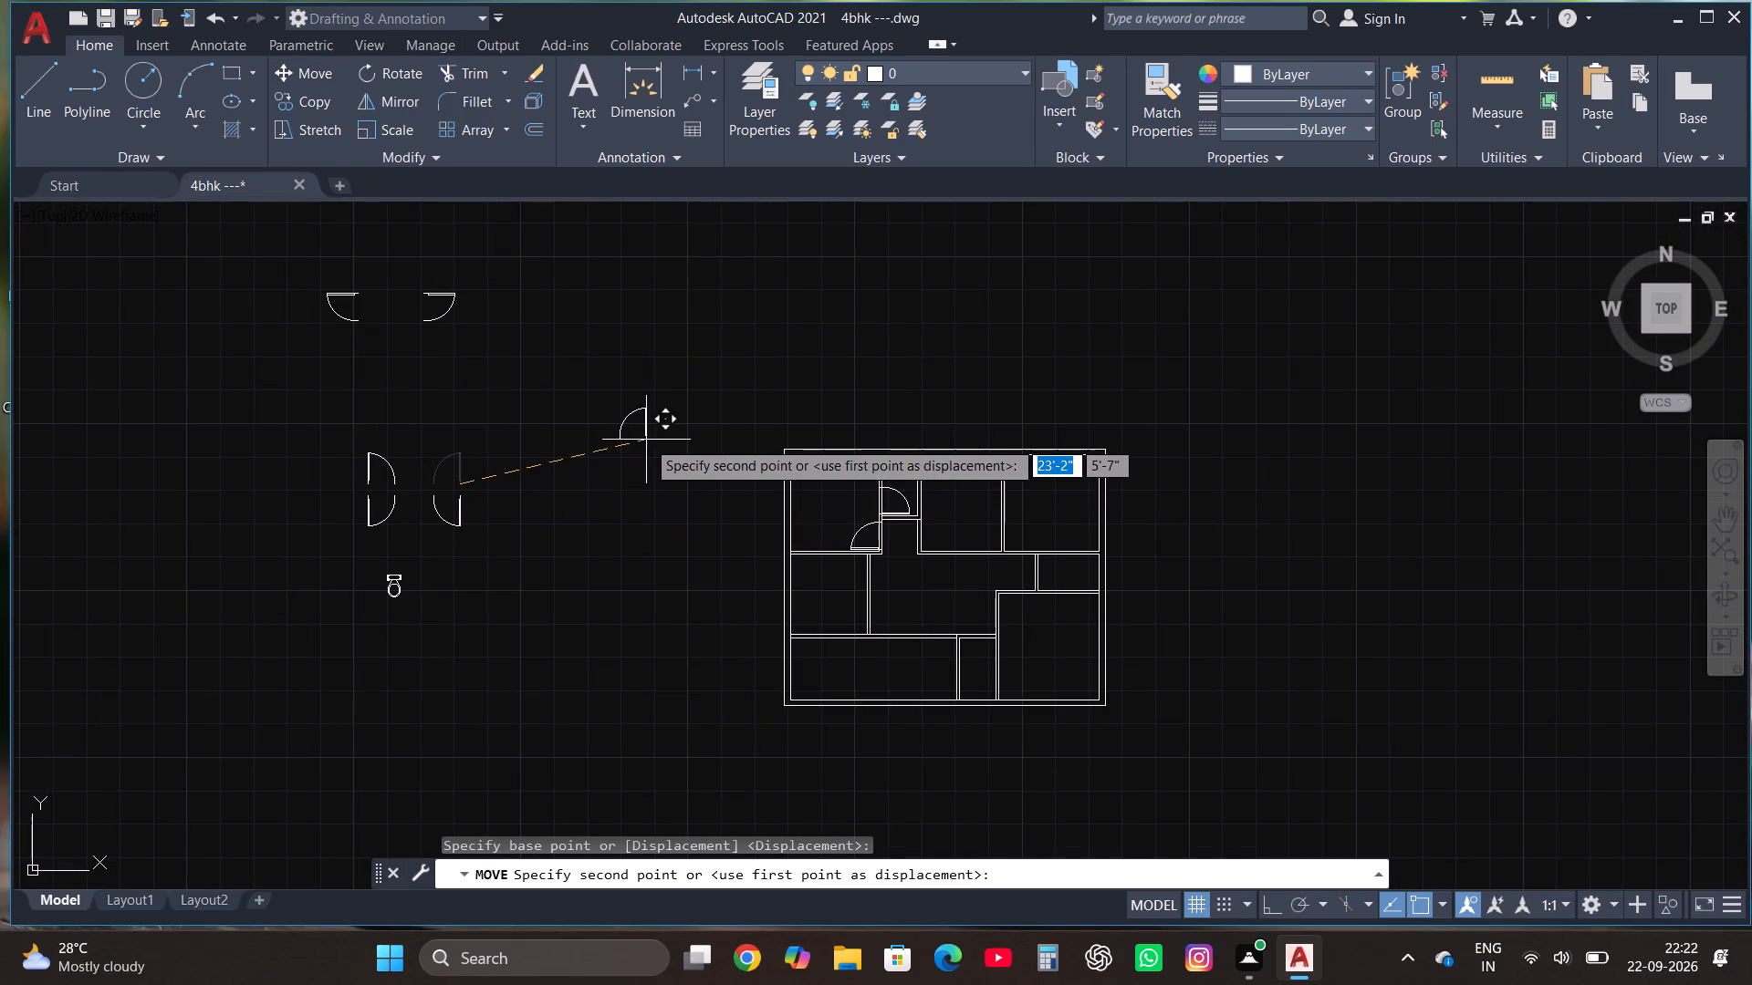
pyautogui.scroll(-1, 662, 443)
pyautogui.scroll(3, 900, 513)
pyautogui.scroll(3, 784, 504)
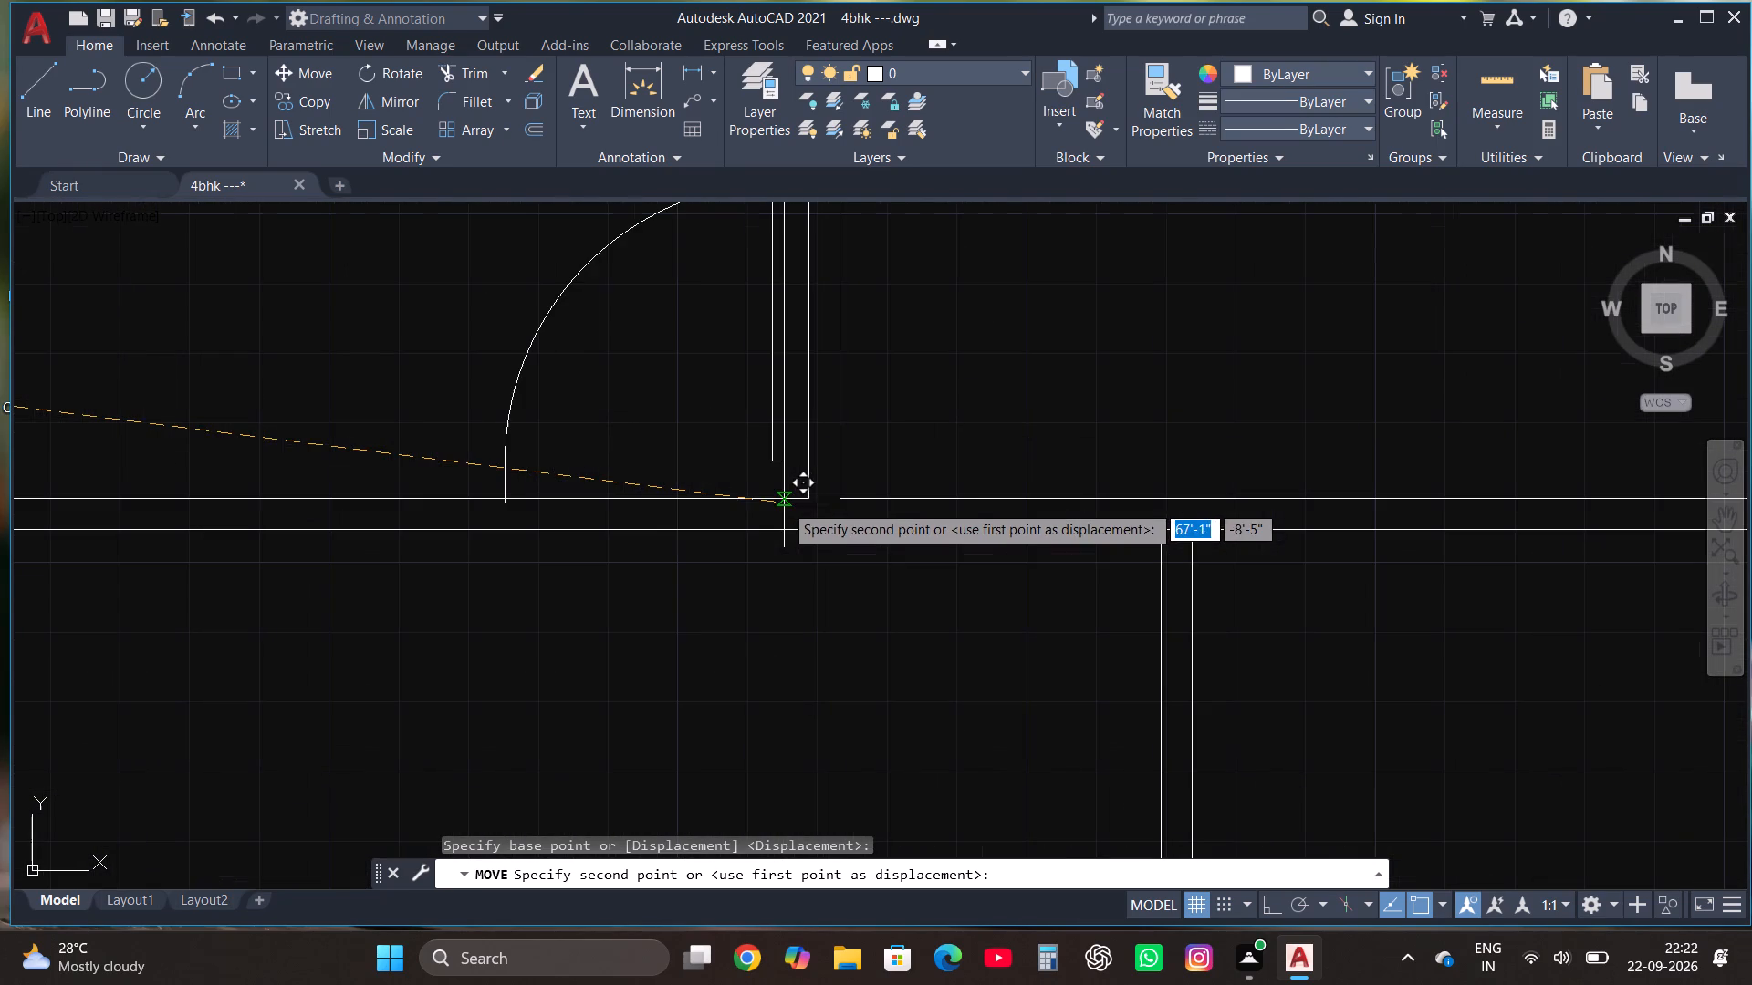
pyautogui.click(798, 532)
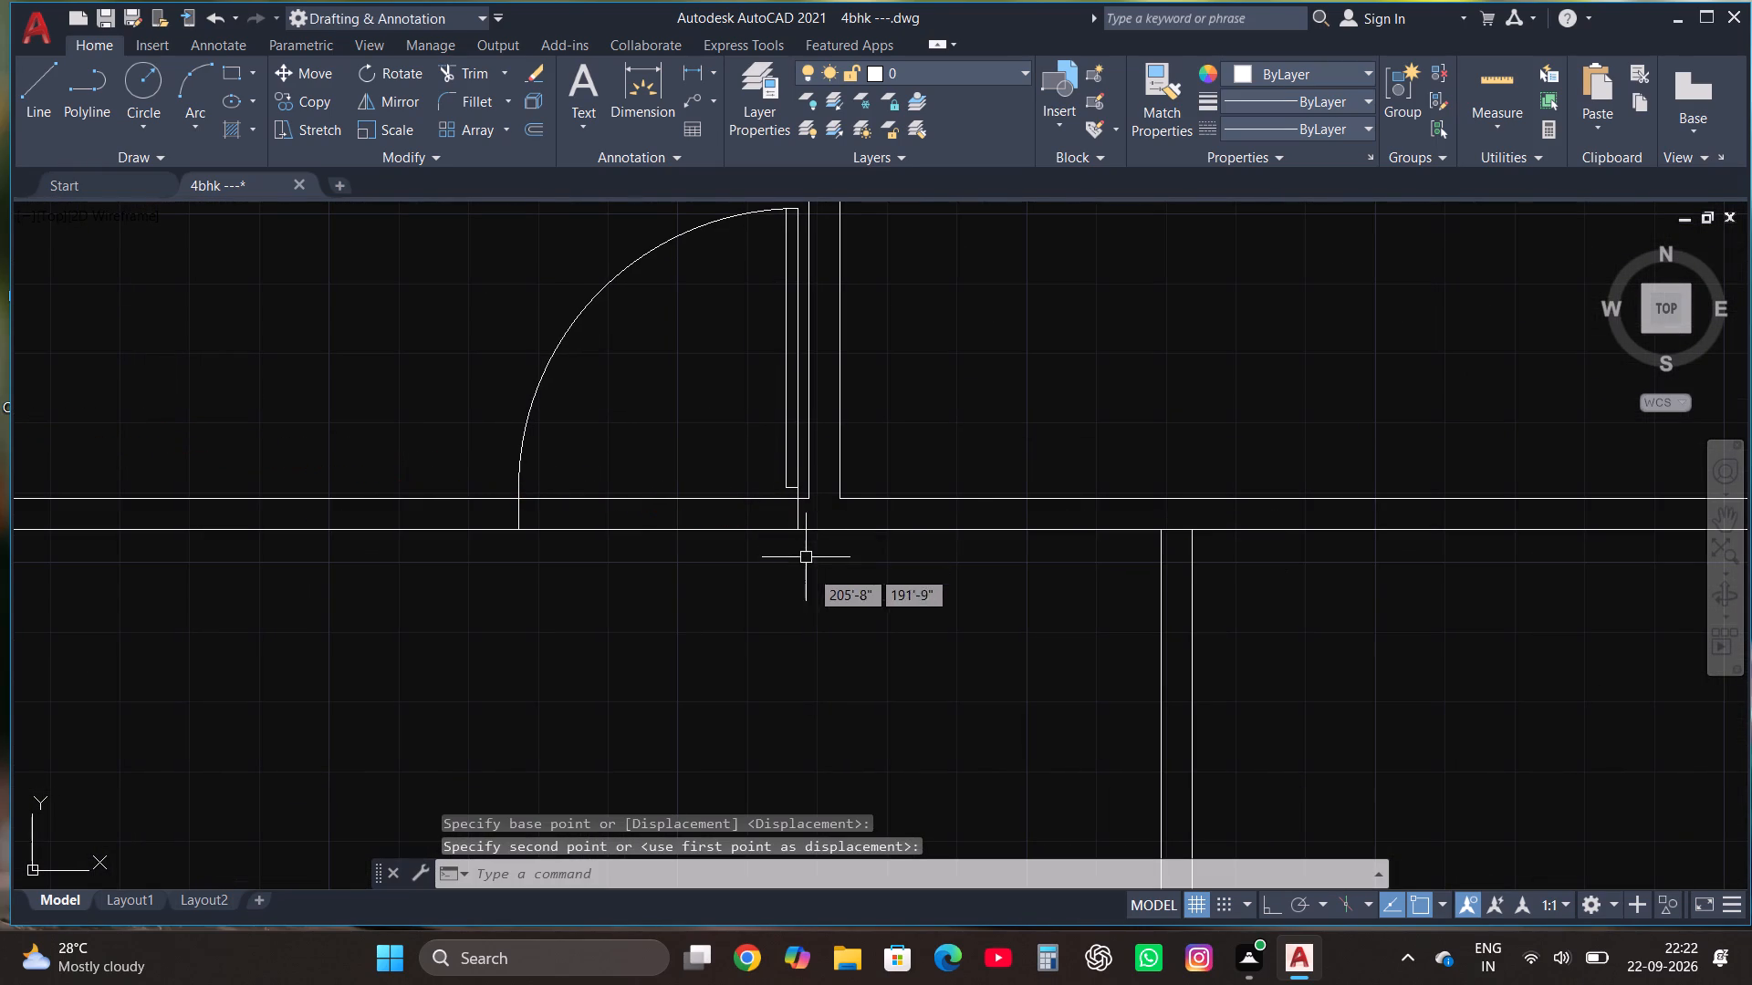
# Move the lower group's upper-left door onto the top-right room's bottom wall, just right of its left partition.
pyautogui.scroll(-5, 815, 592)
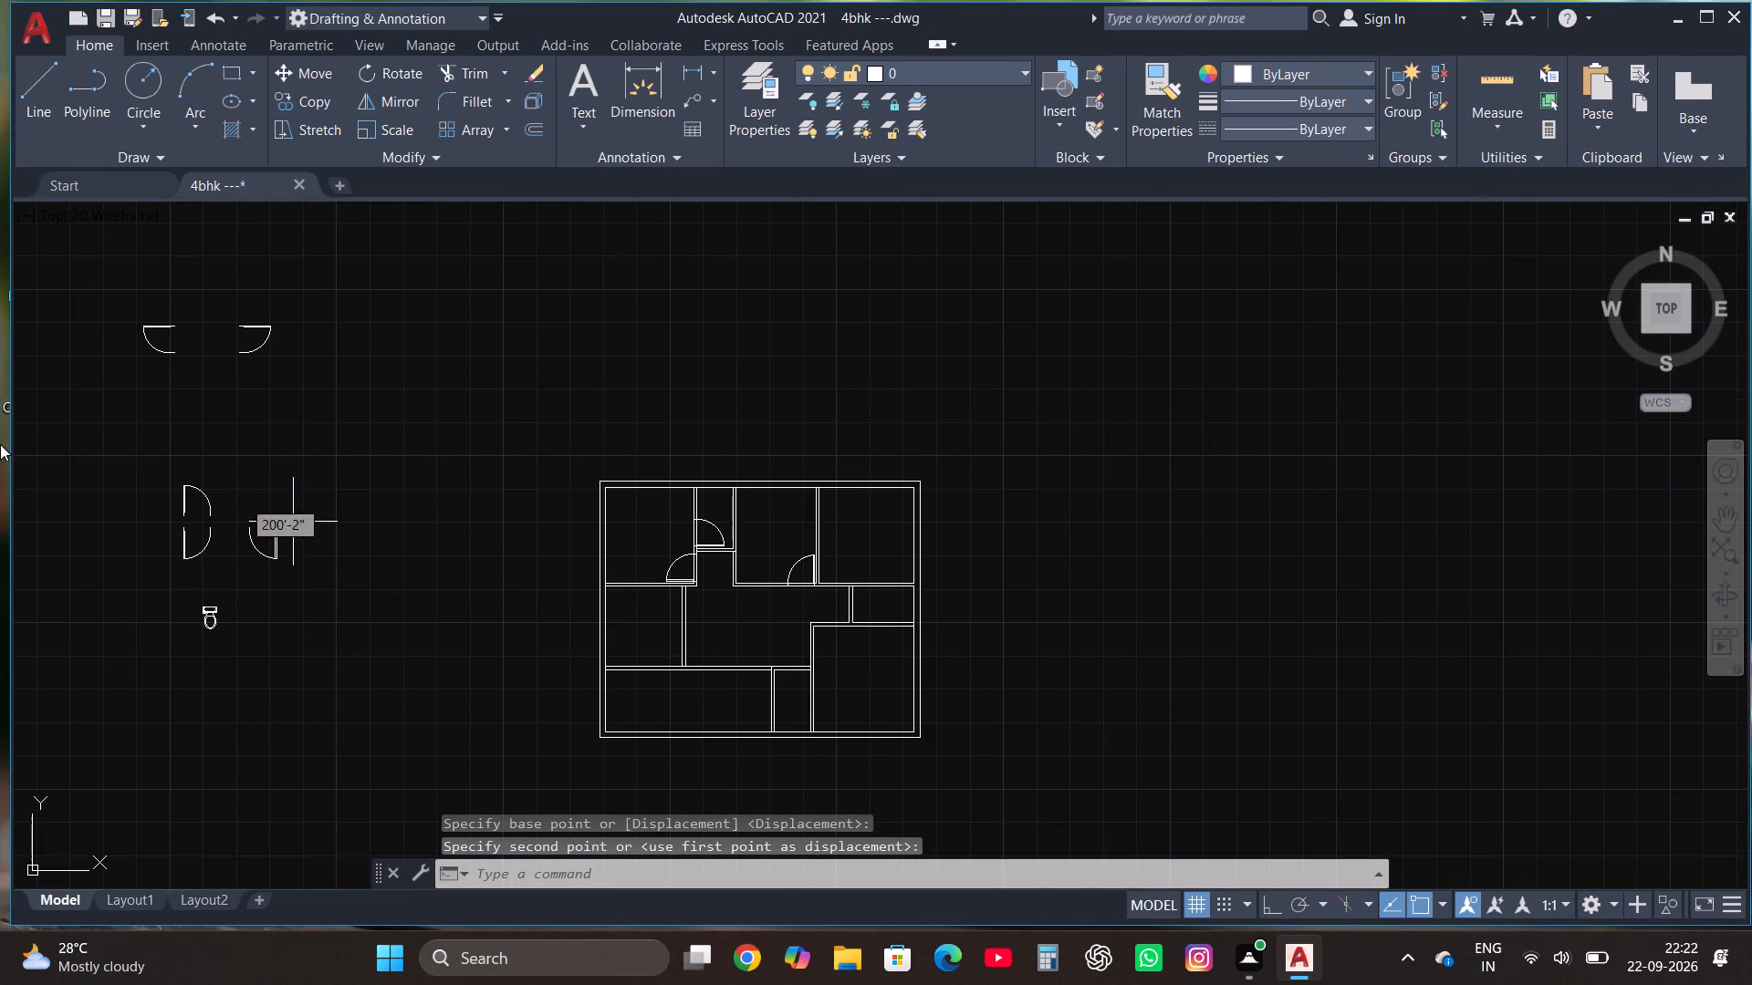
pyautogui.click(184, 500)
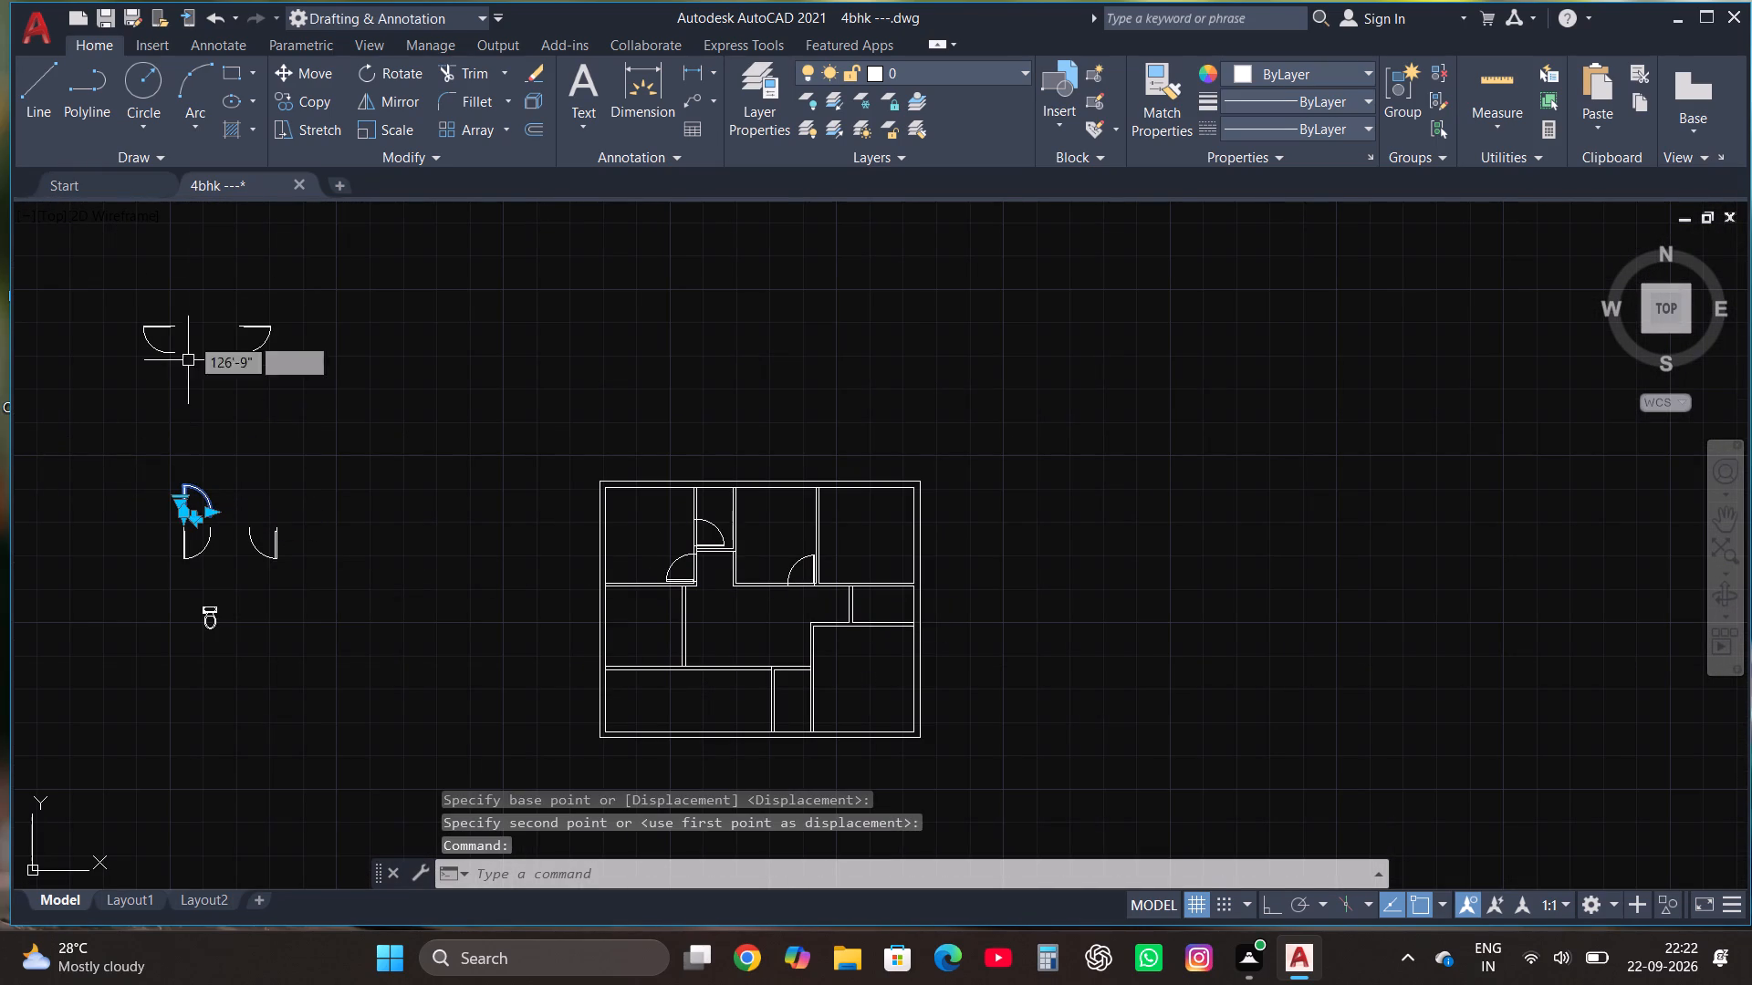
pyautogui.click(324, 76)
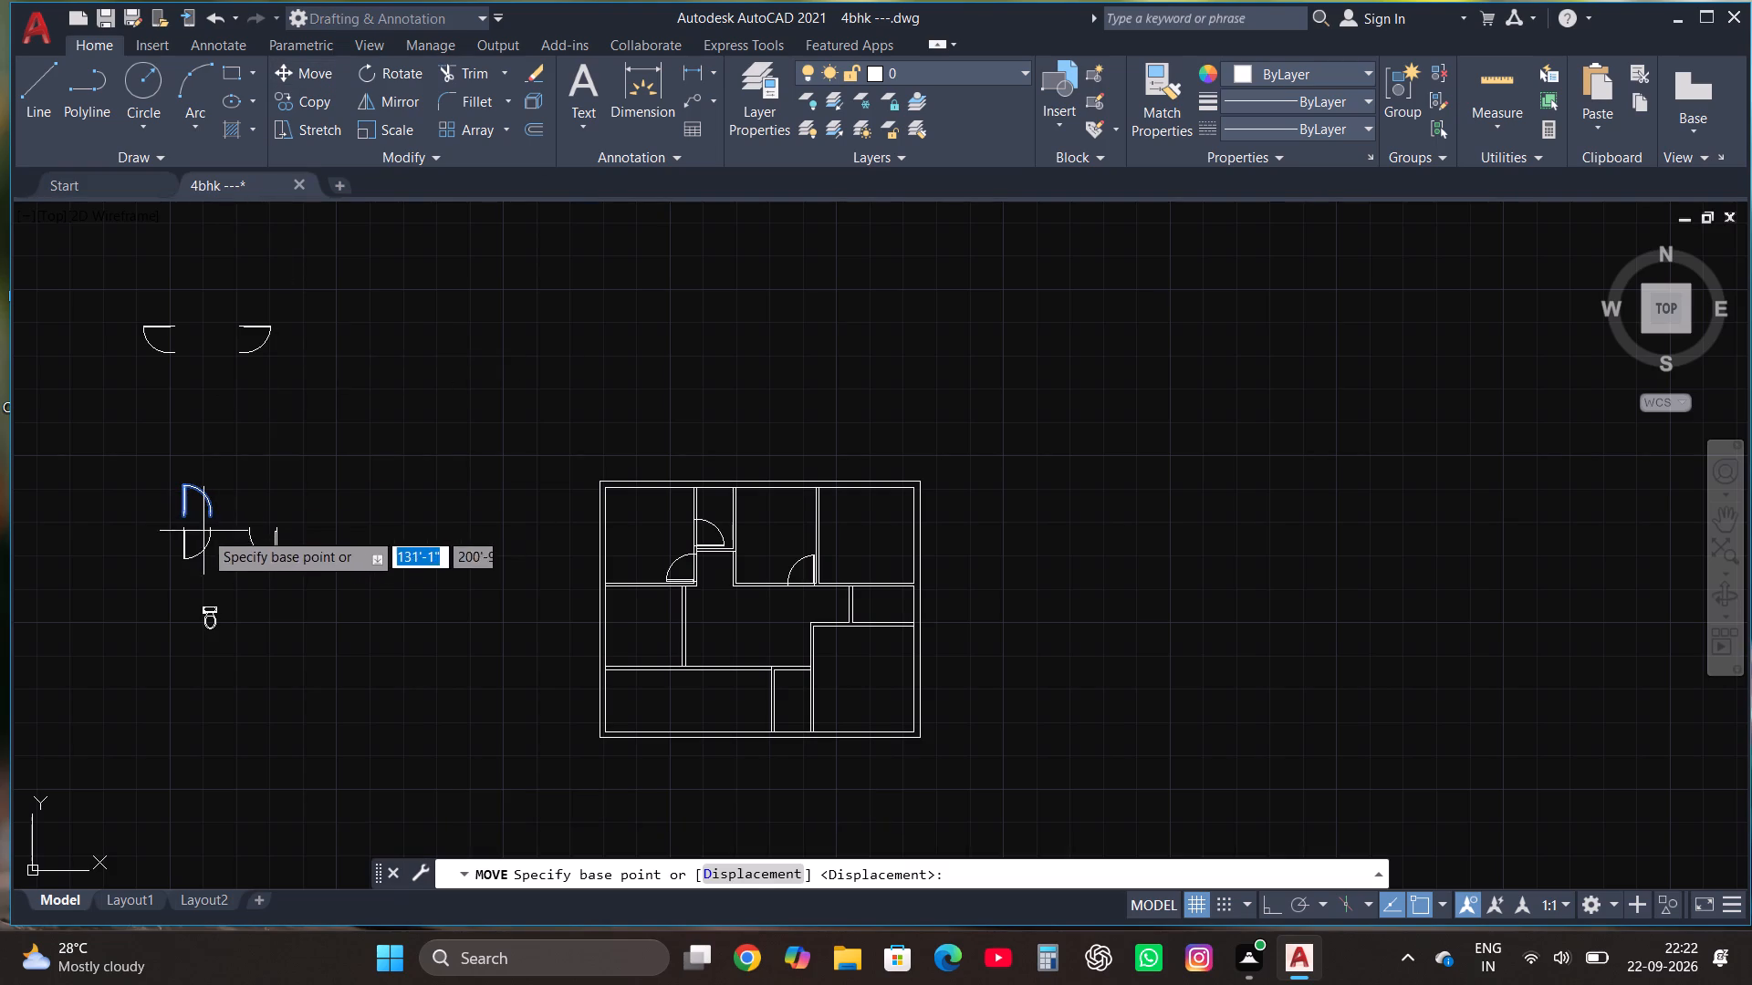
pyautogui.scroll(4, 197, 535)
pyautogui.click(99, 408)
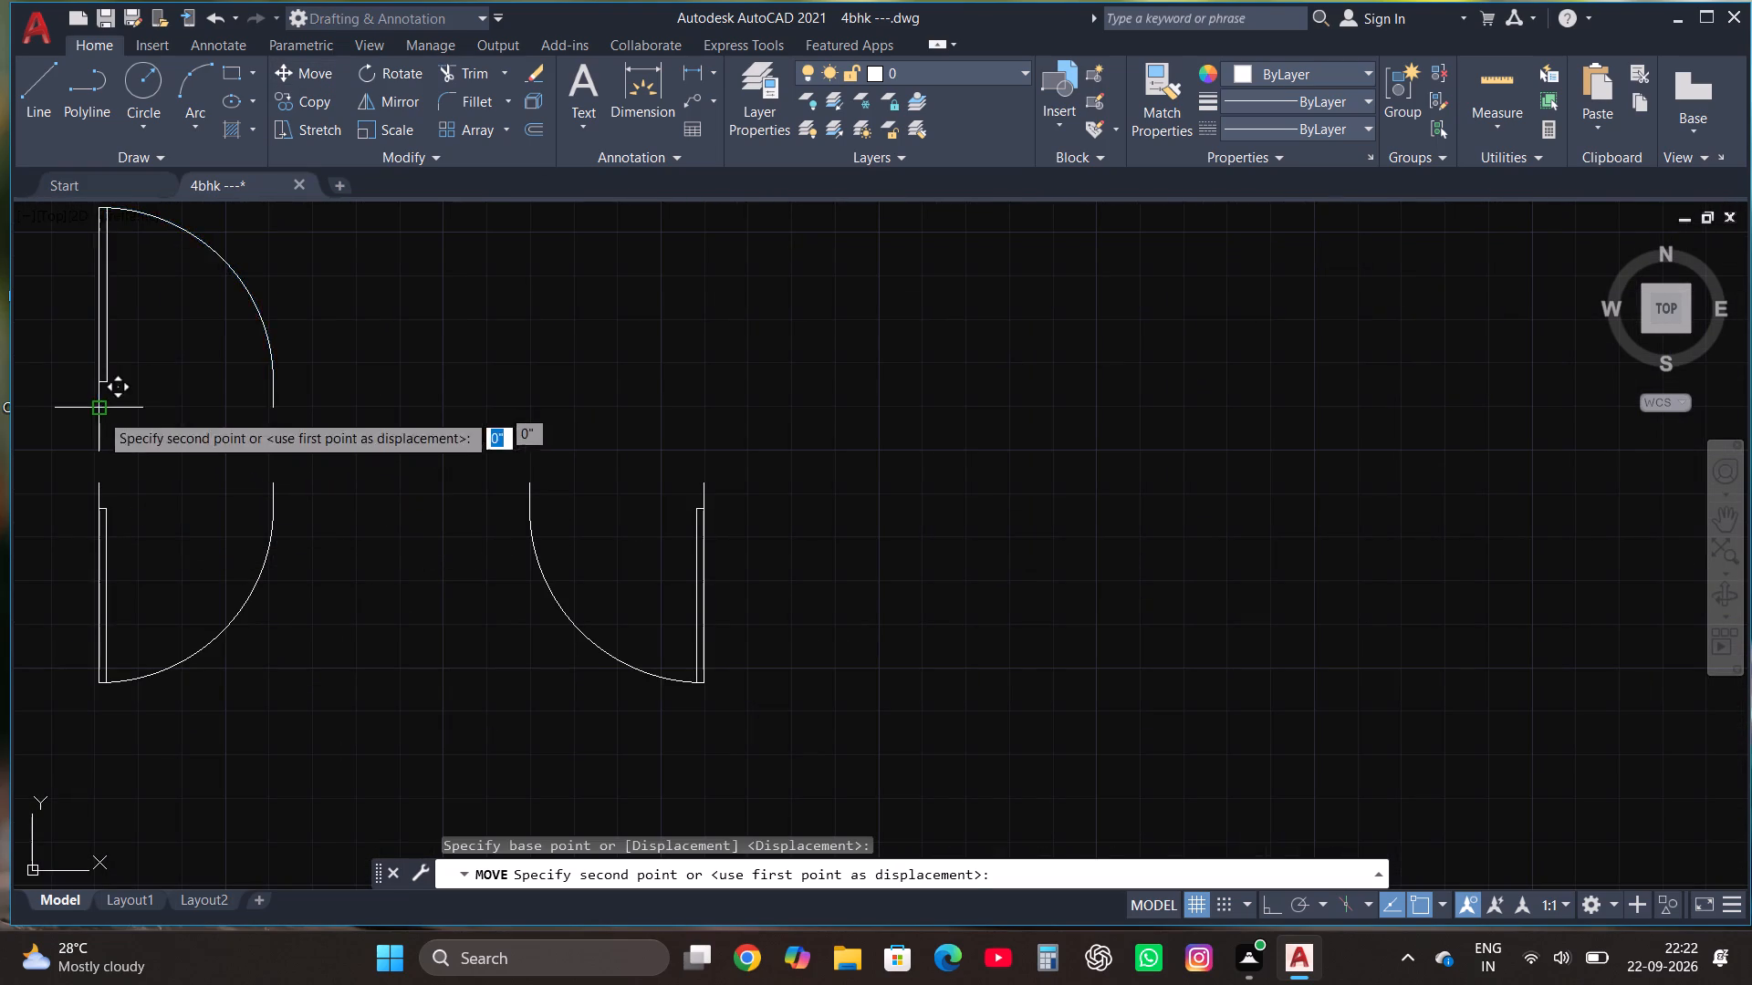
pyautogui.scroll(-1, 326, 544)
pyautogui.scroll(-3, 339, 464)
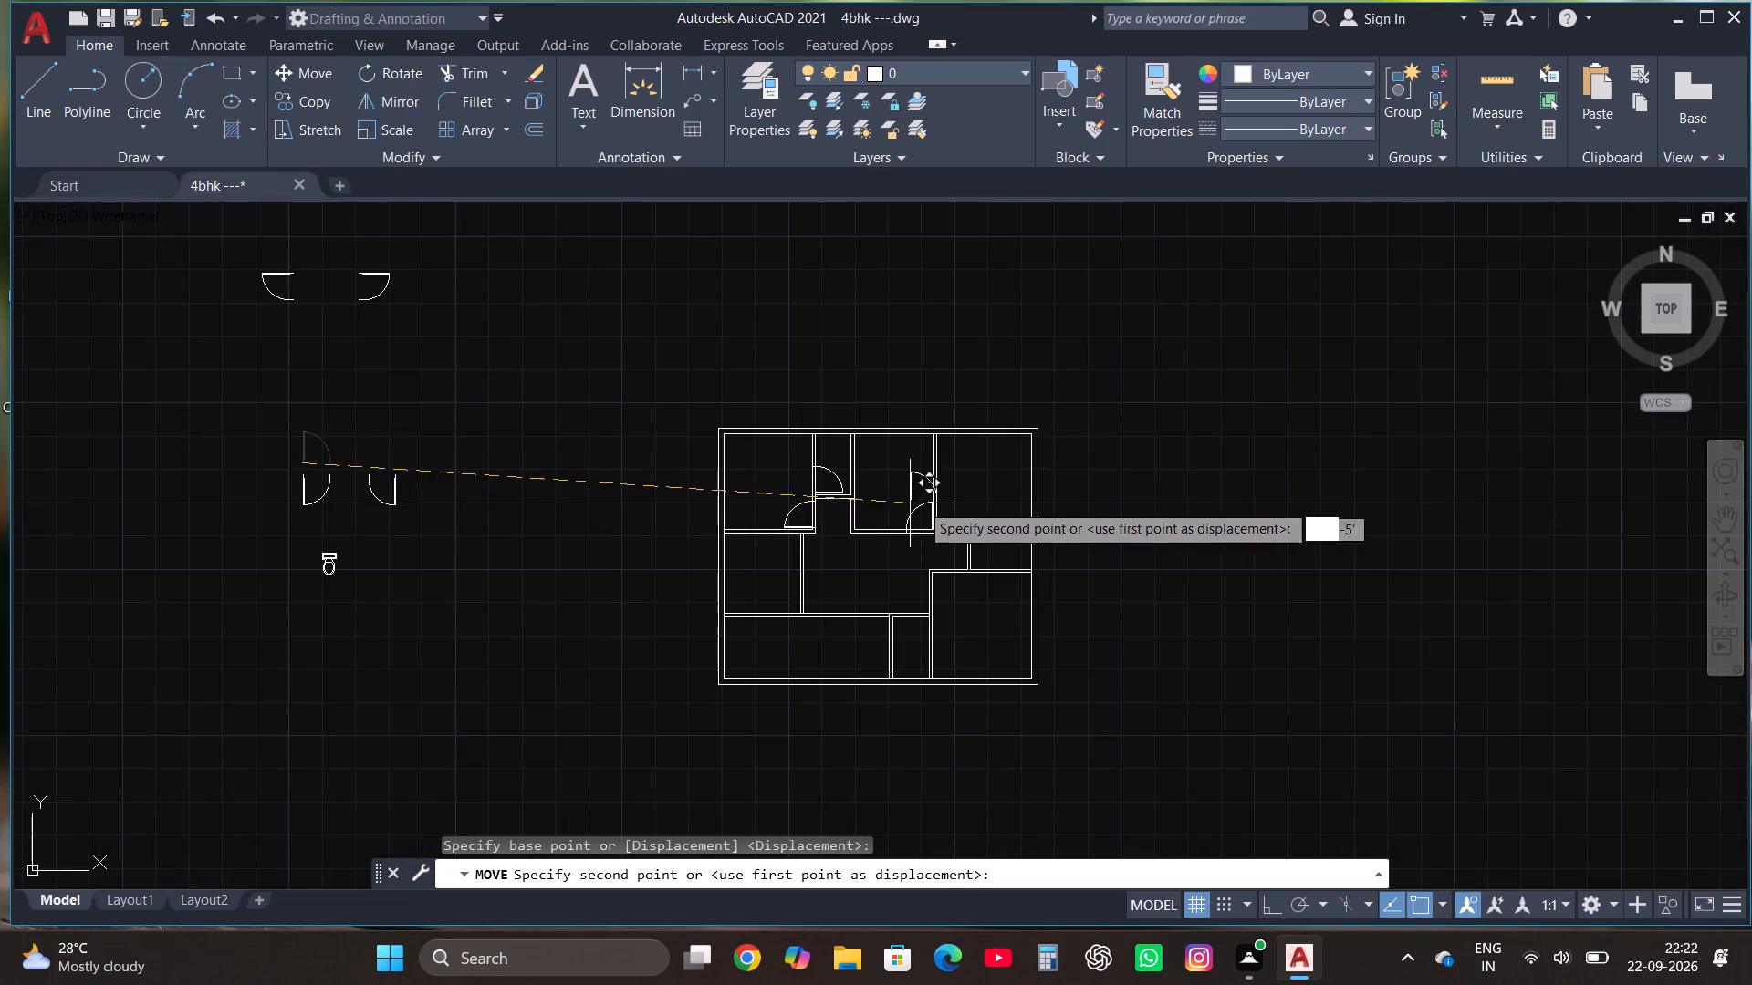
pyautogui.scroll(5, 931, 504)
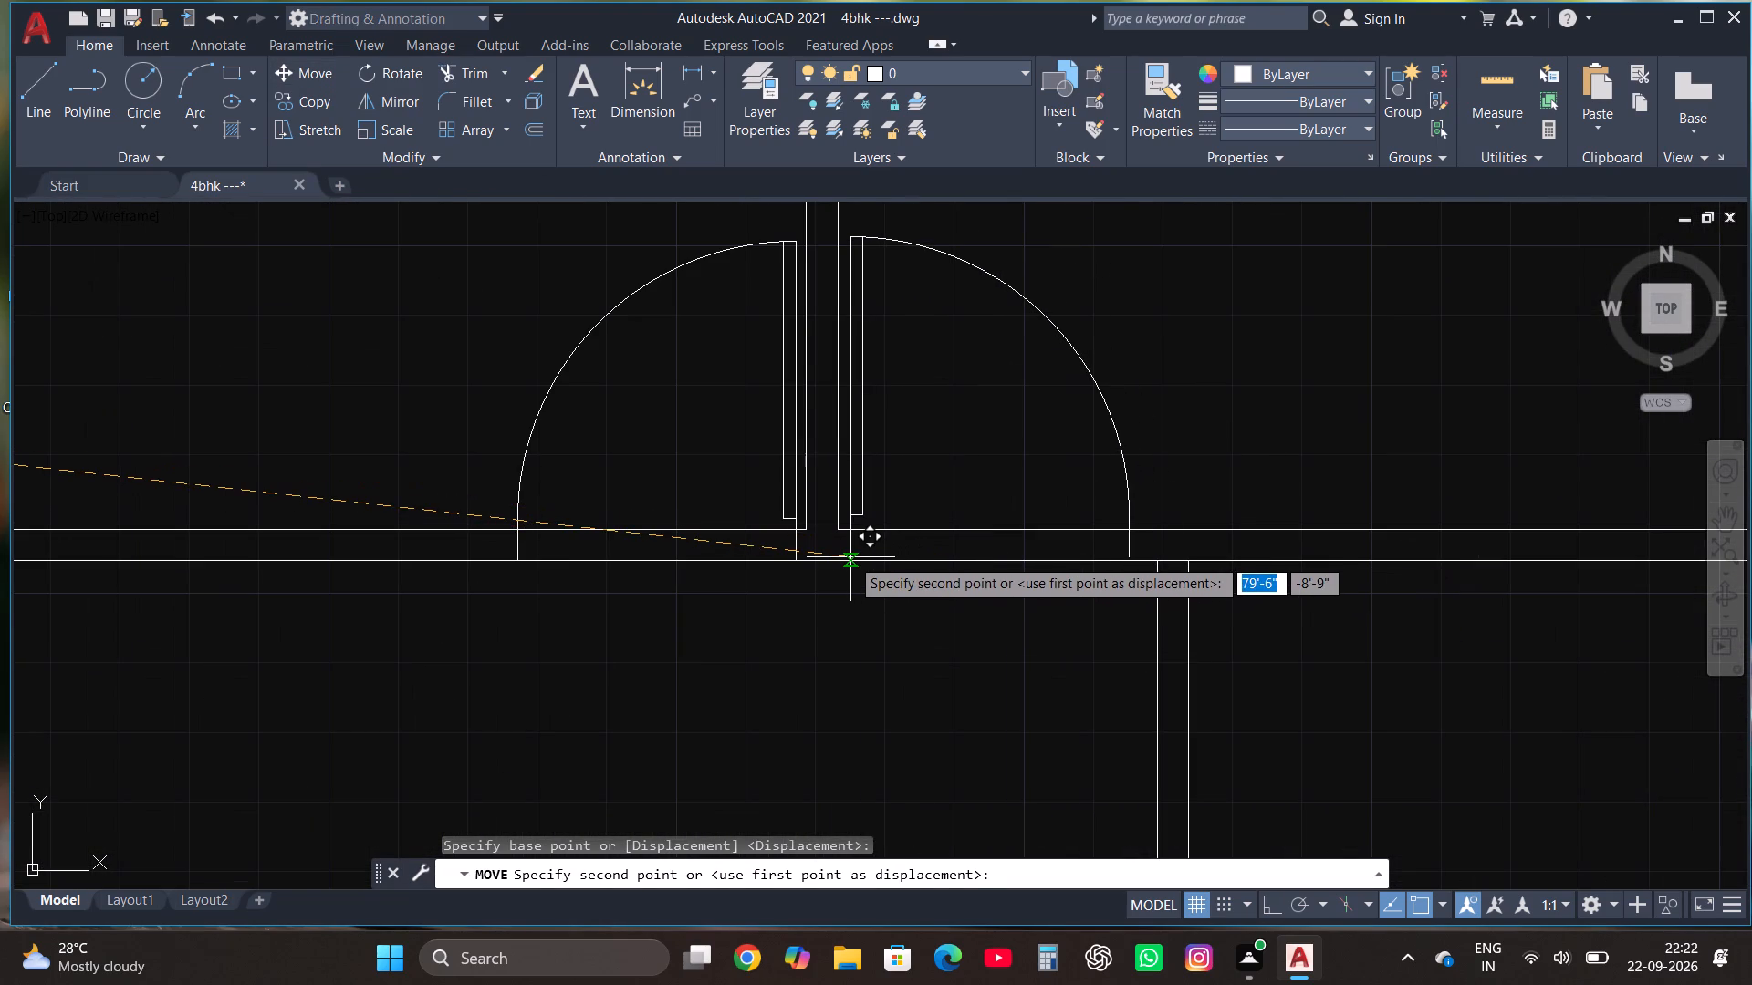
pyautogui.click(849, 557)
# Copy the small top room's door onto the left wall of the small room below the top-right room, just above its bottom wall.
pyautogui.scroll(-4, 805, 564)
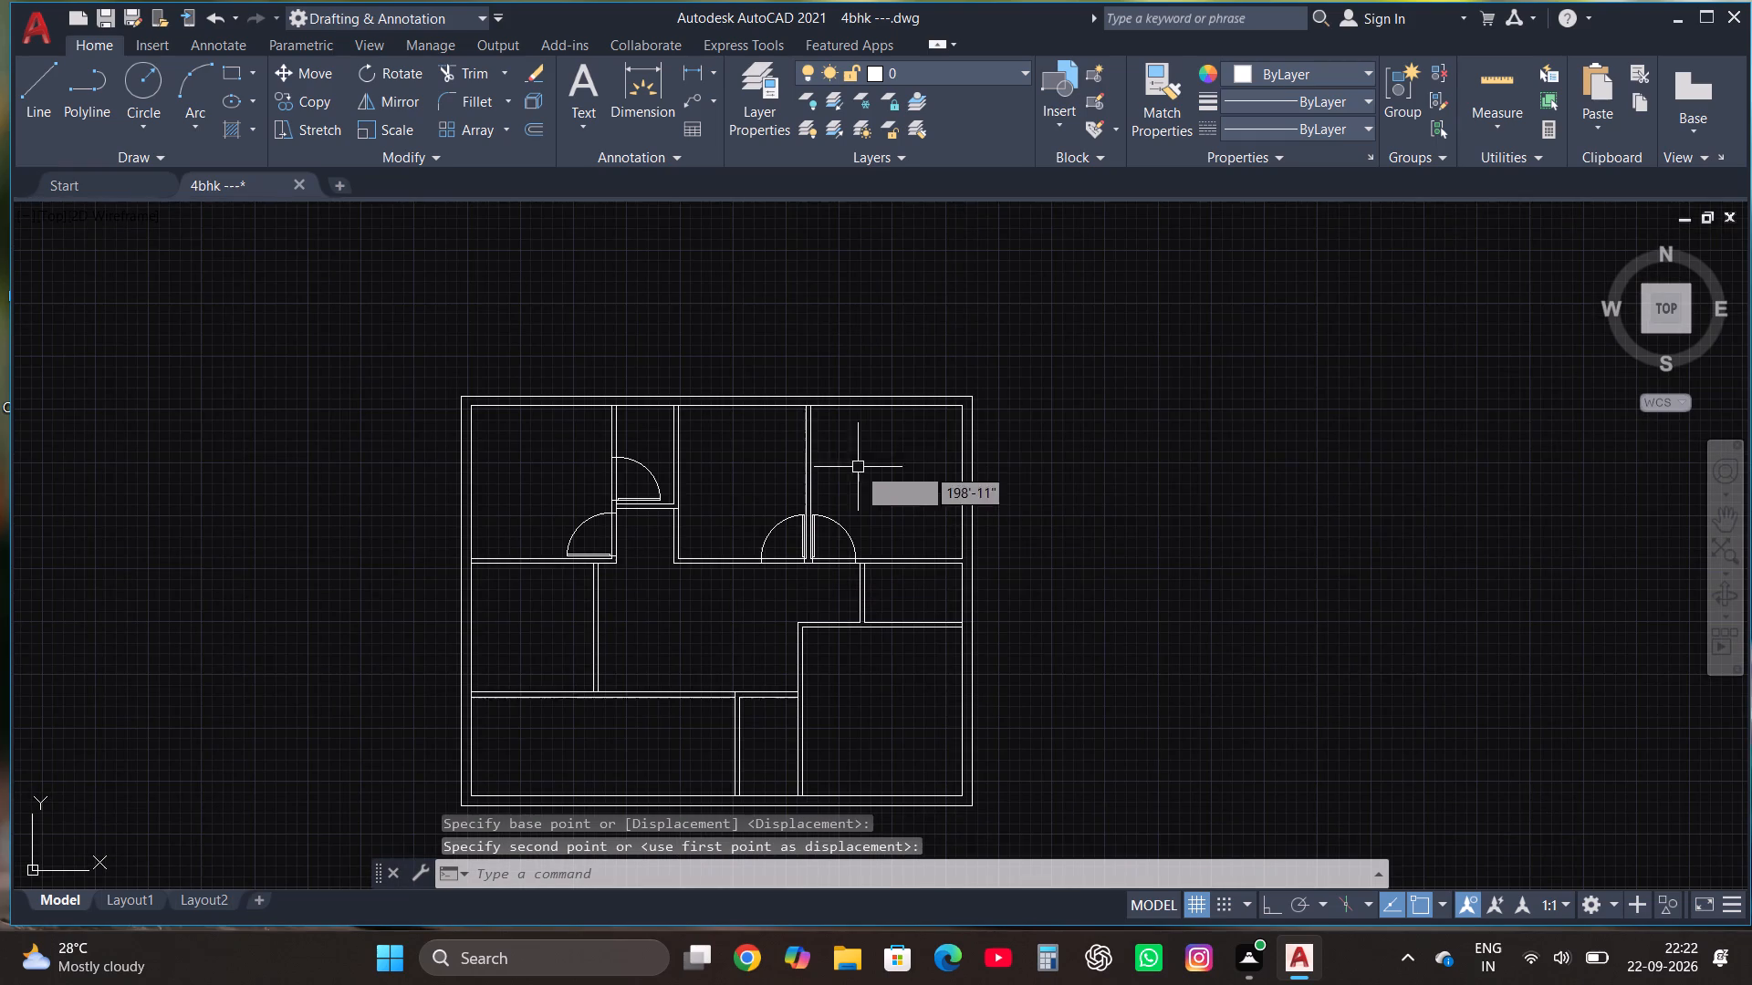
pyautogui.scroll(-3, 871, 449)
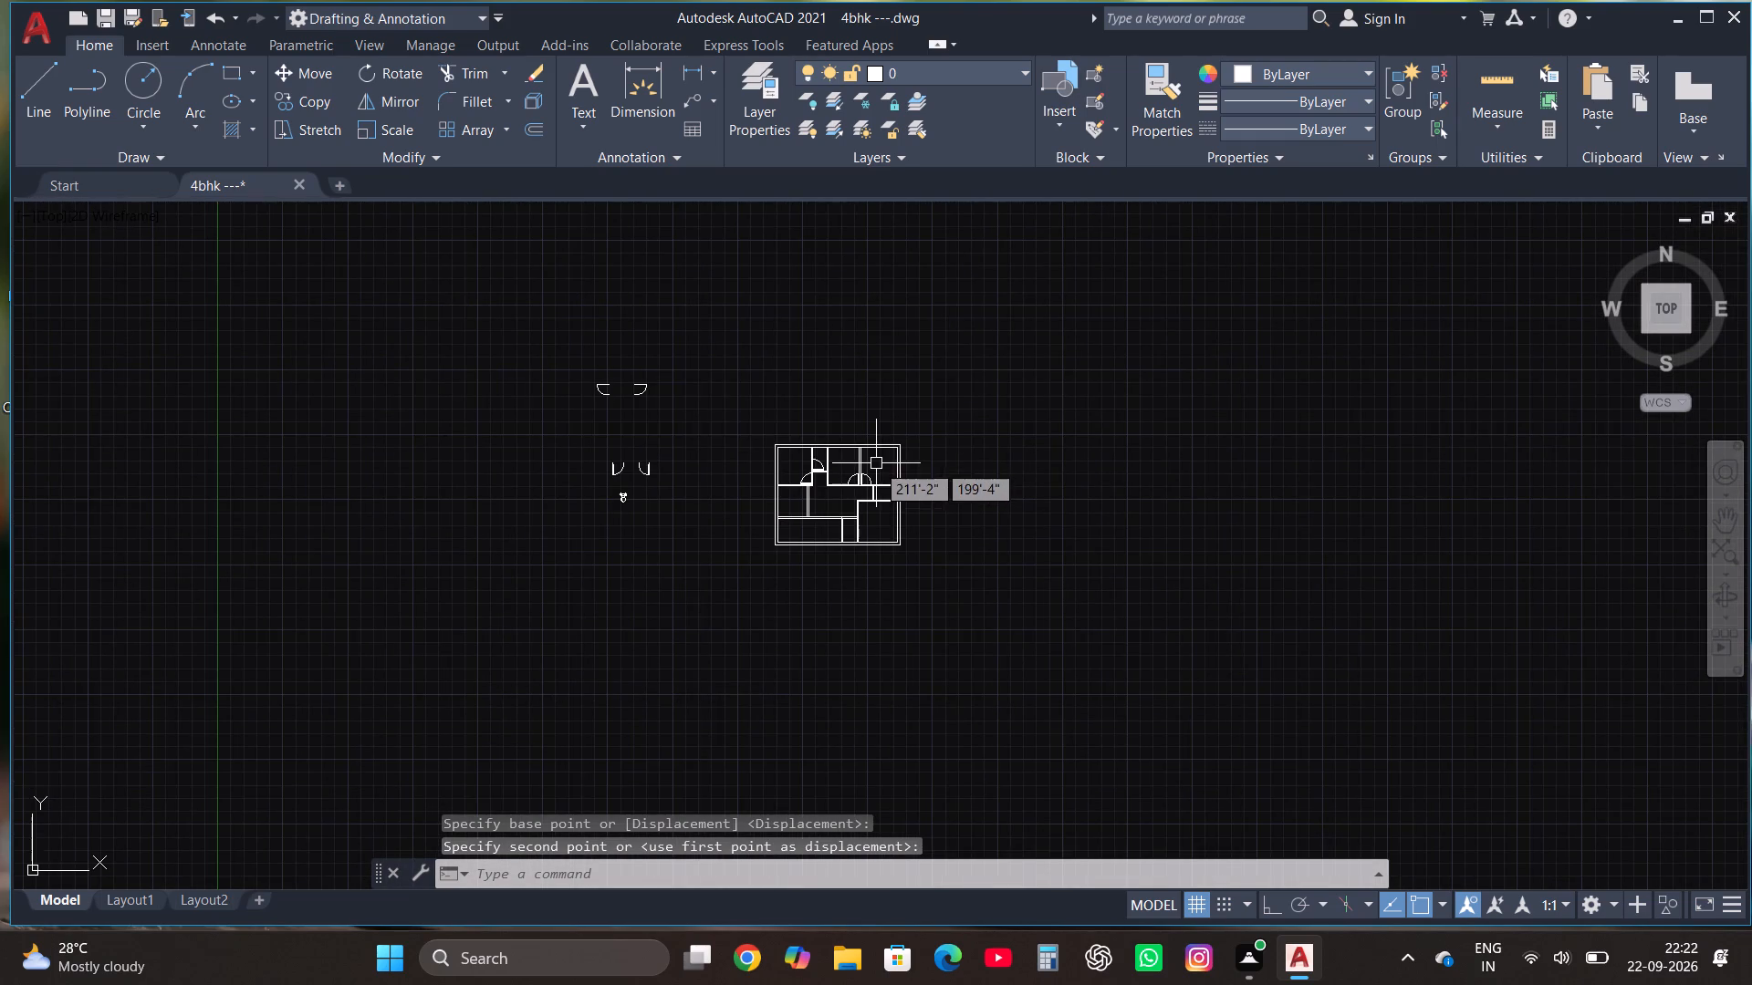
pyautogui.scroll(2, 654, 398)
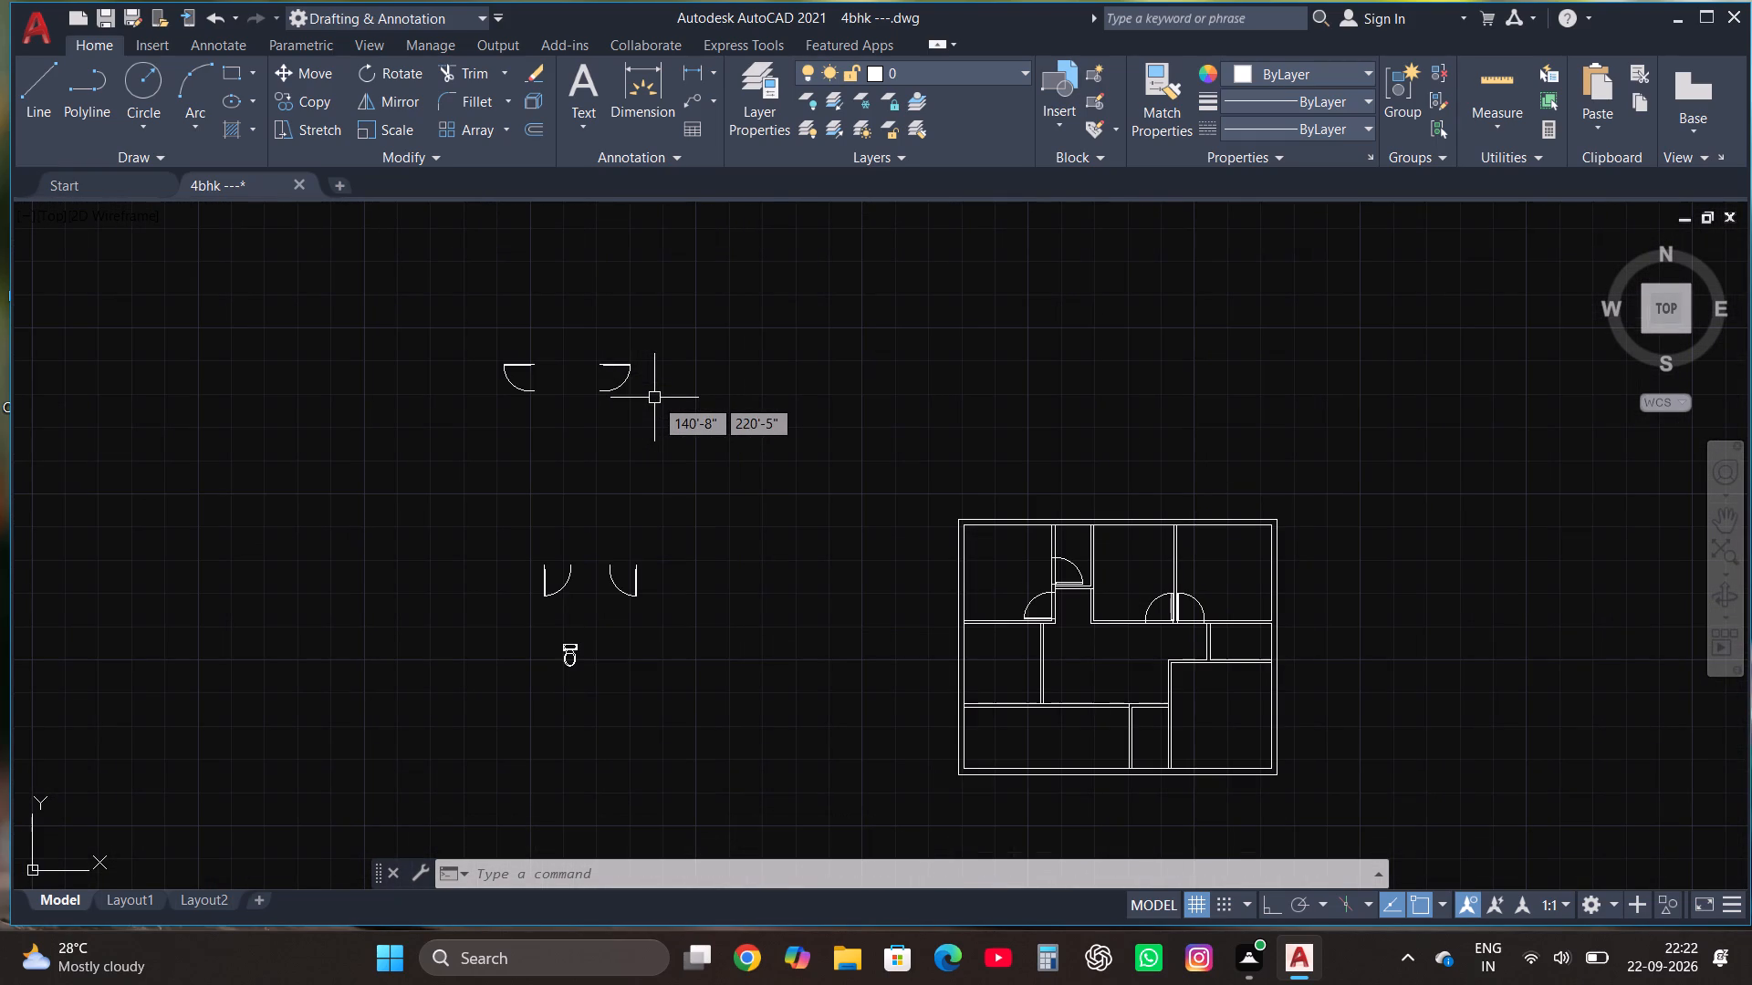
pyautogui.scroll(1, 1359, 673)
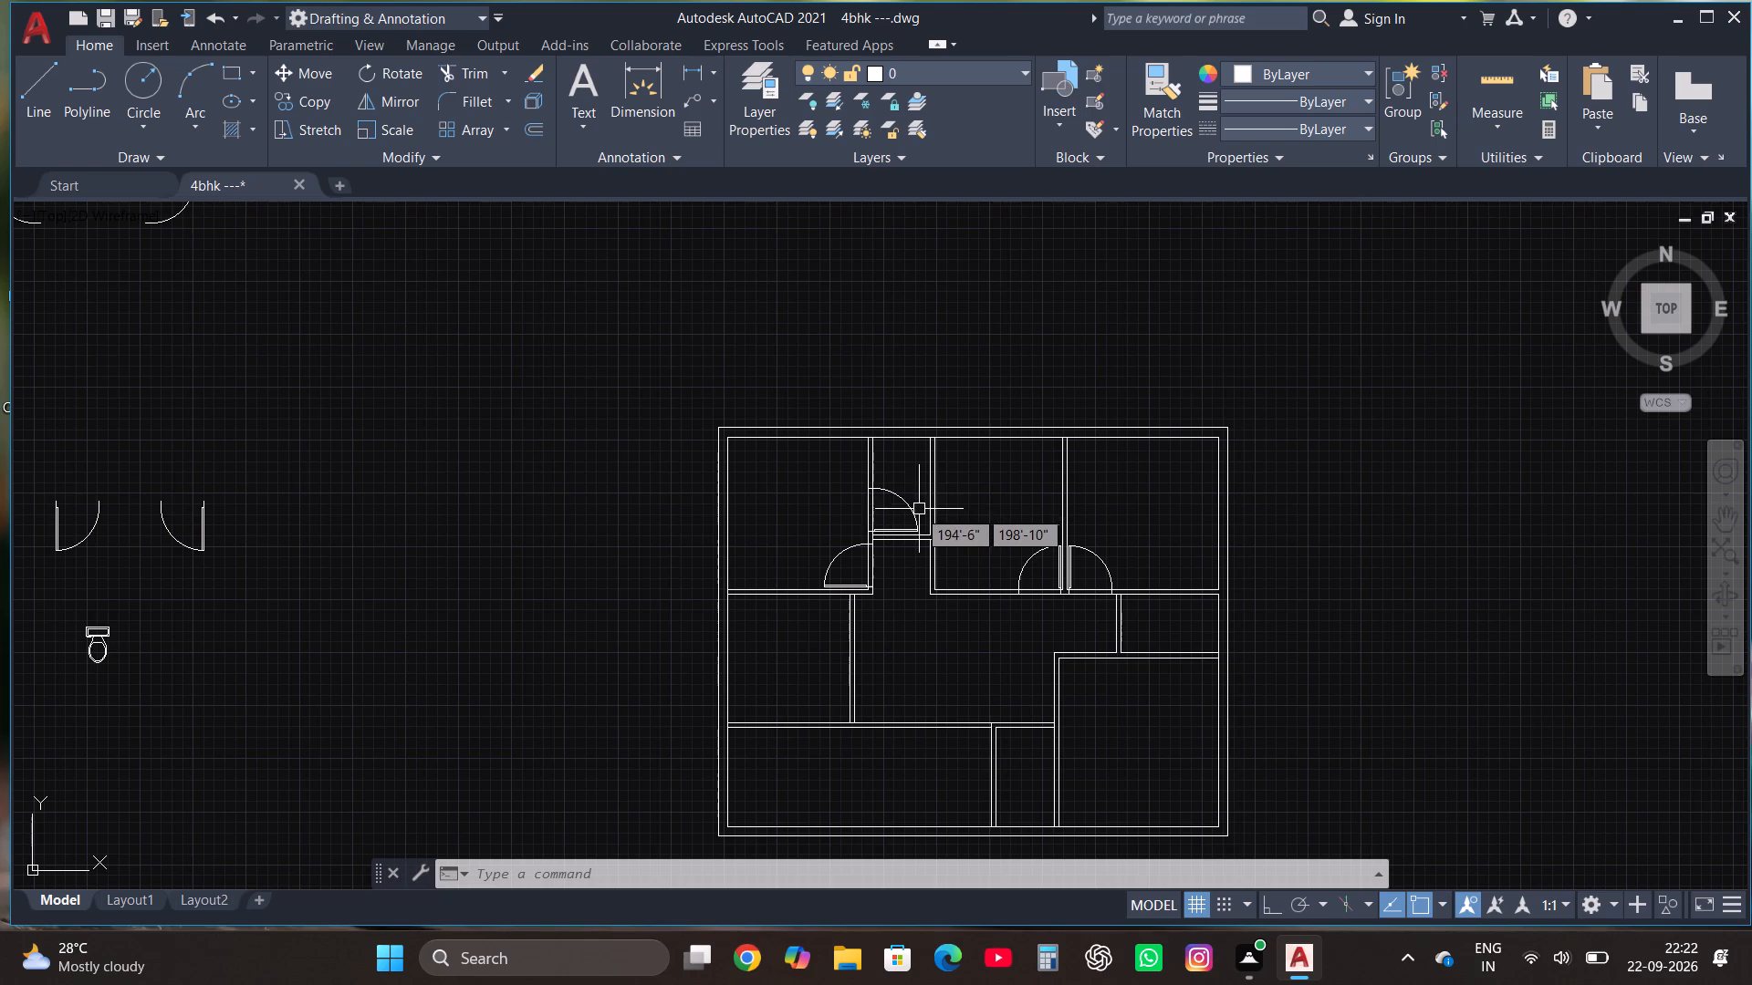
pyautogui.click(914, 509)
pyautogui.click(308, 98)
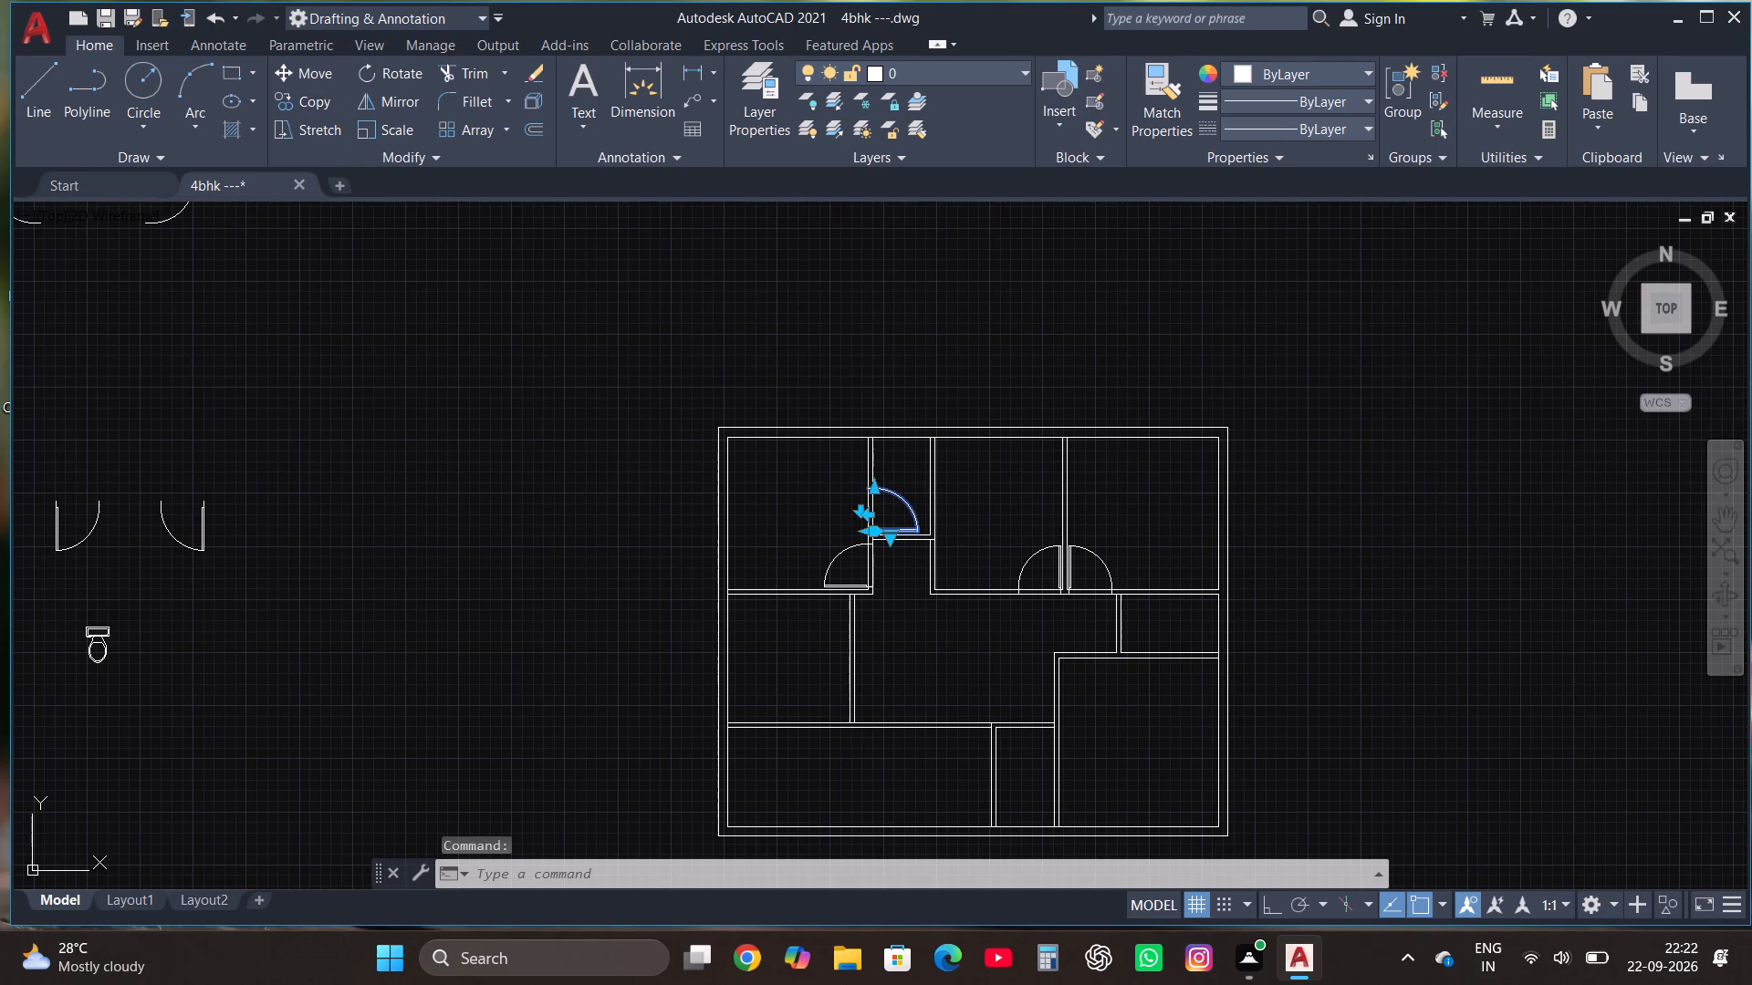
pyautogui.scroll(3, 850, 567)
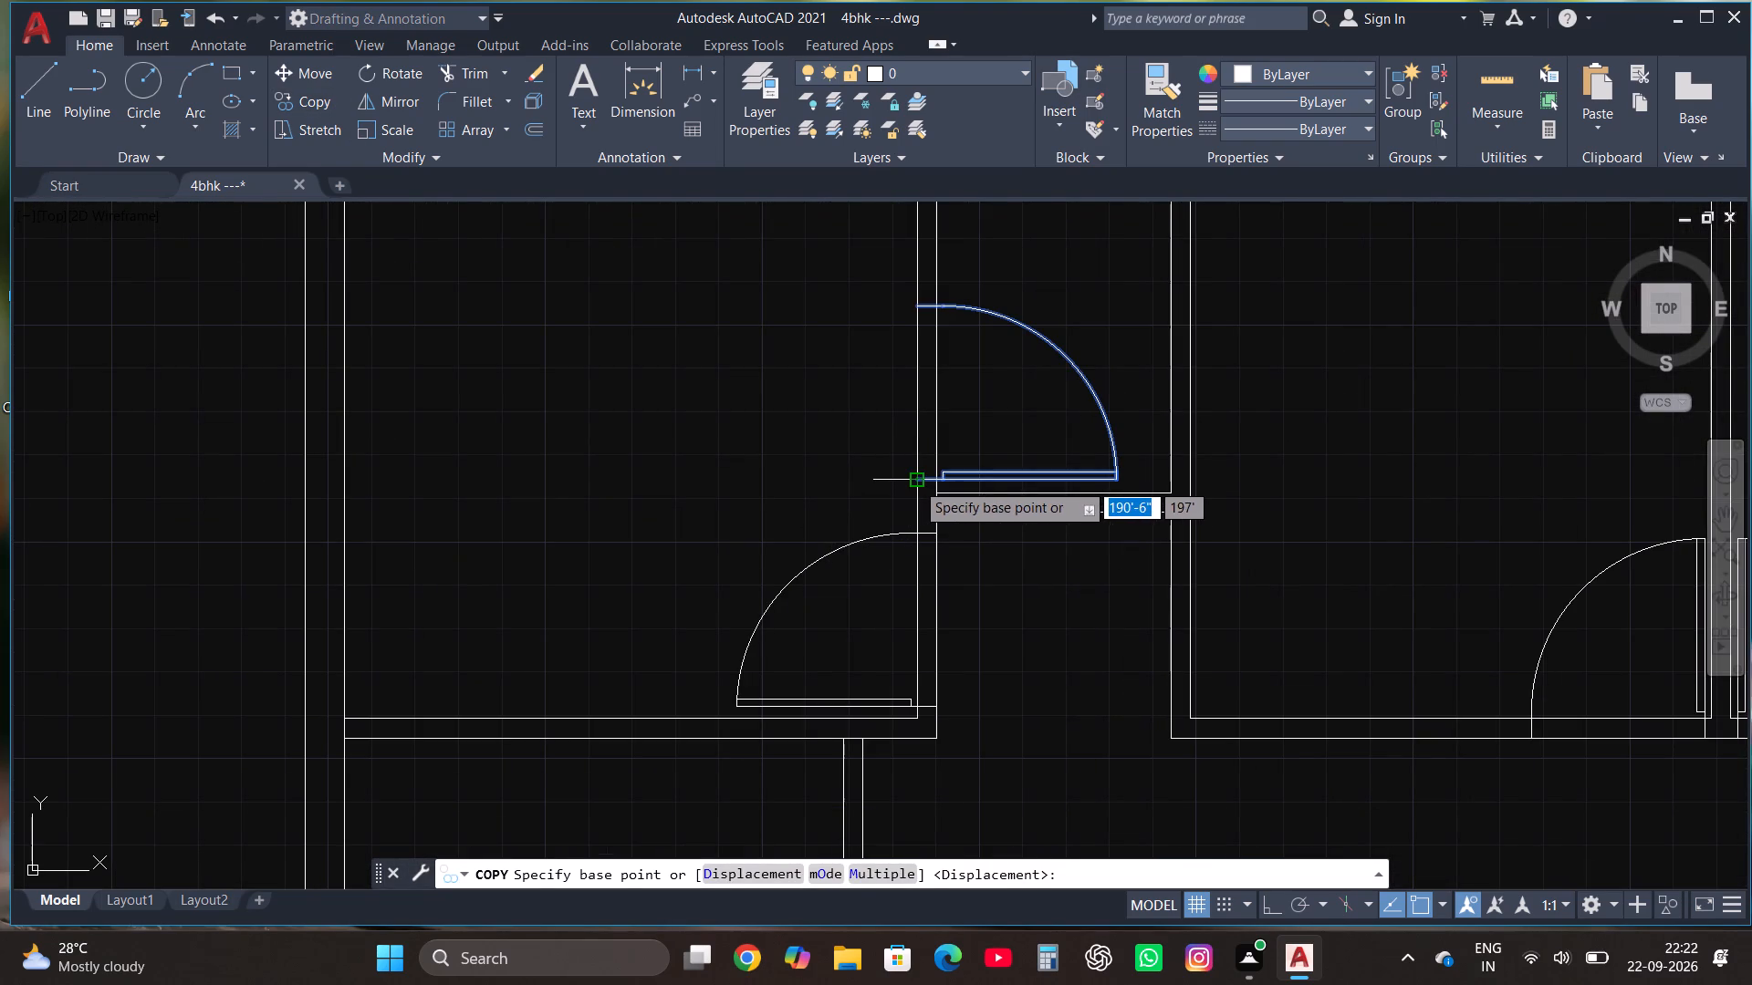
pyautogui.click(915, 482)
pyautogui.scroll(-3, 809, 444)
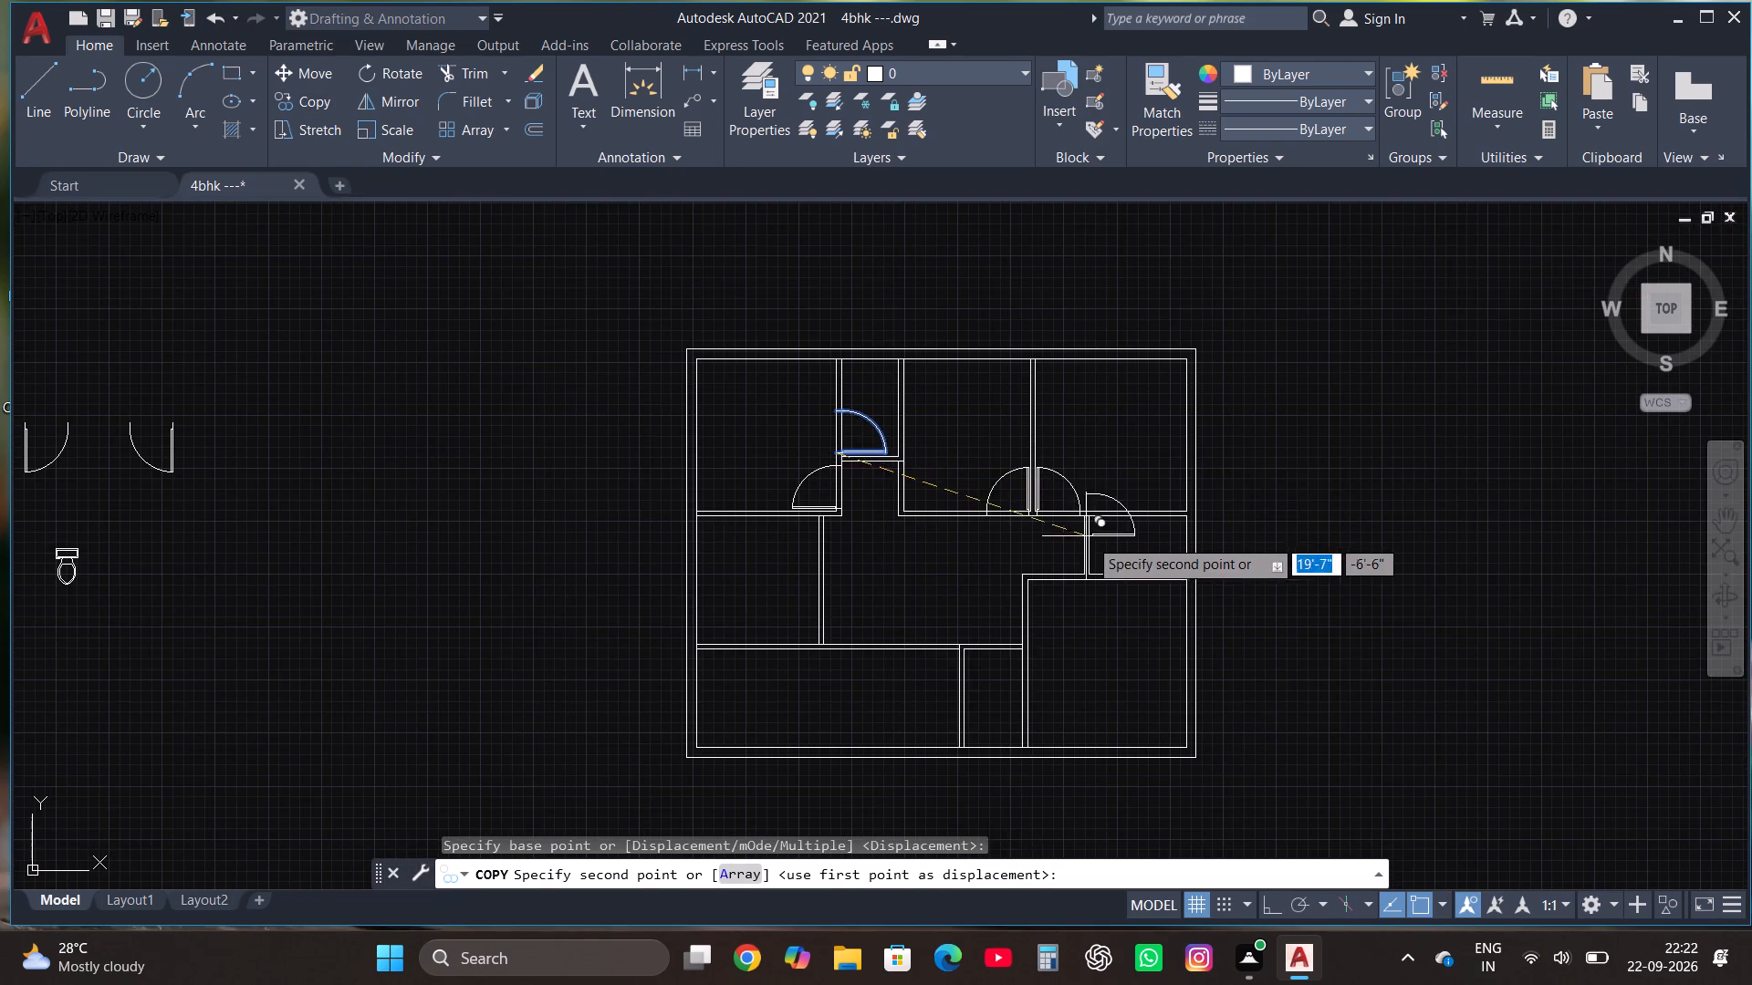
pyautogui.scroll(4, 1111, 566)
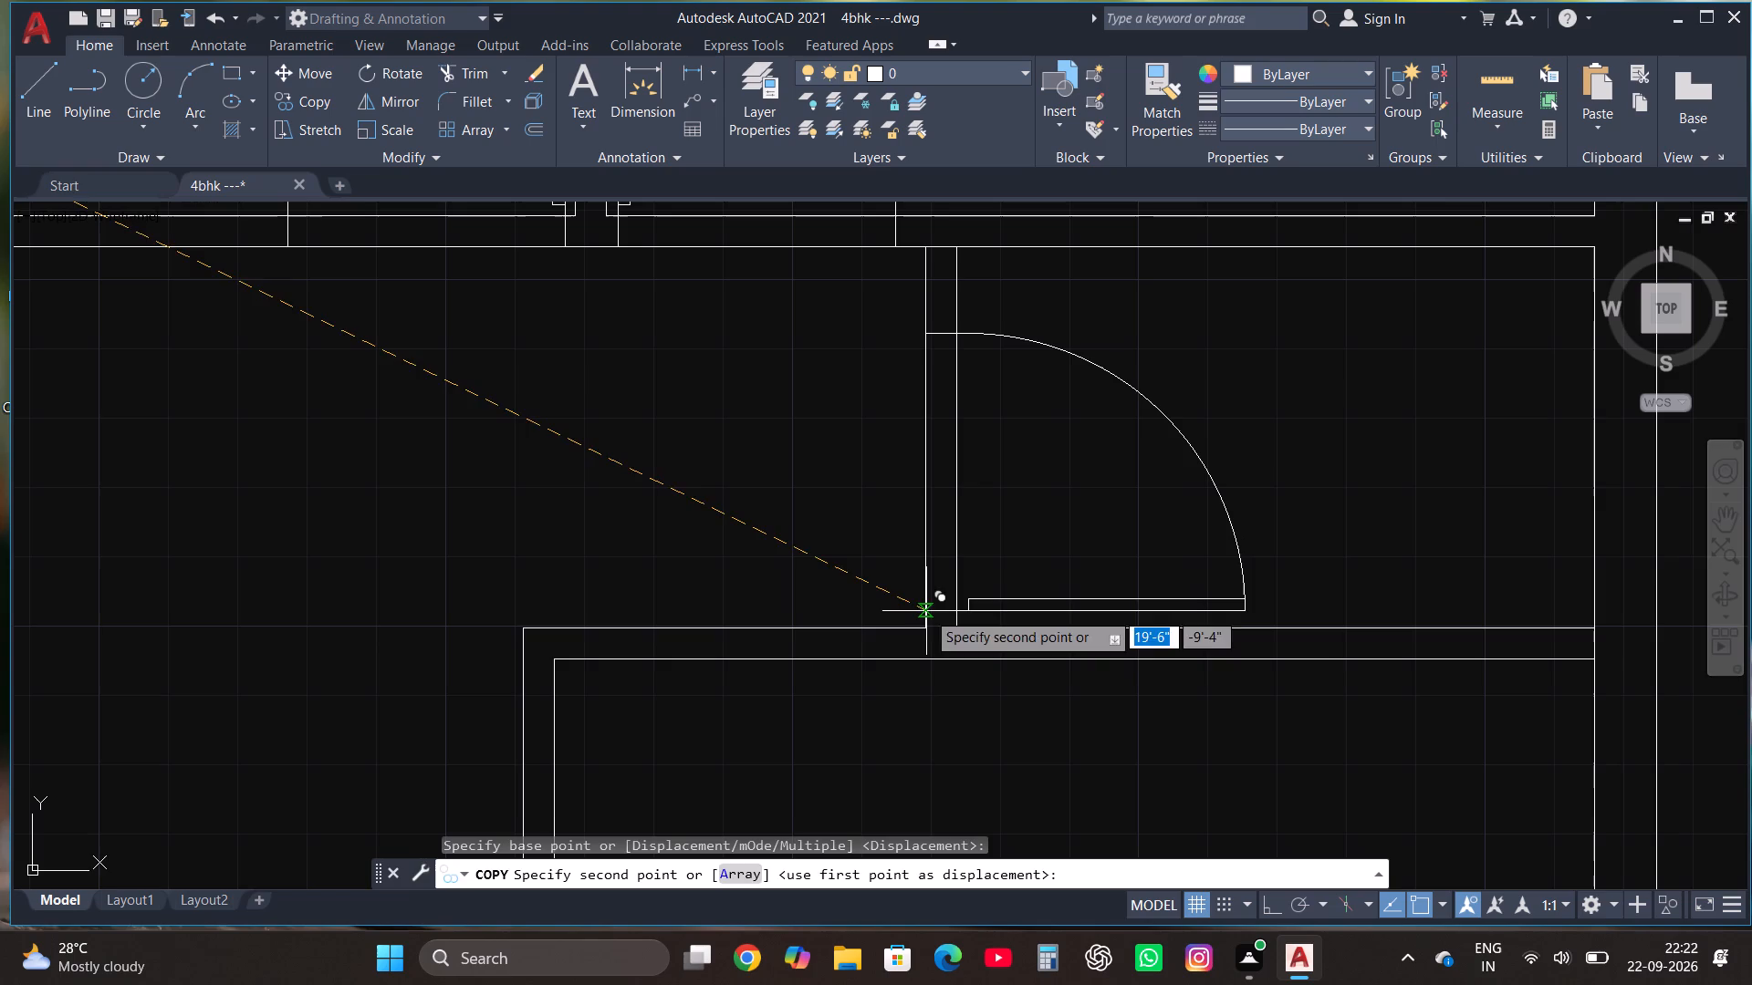
pyautogui.click(926, 611)
pyautogui.scroll(-3, 1033, 534)
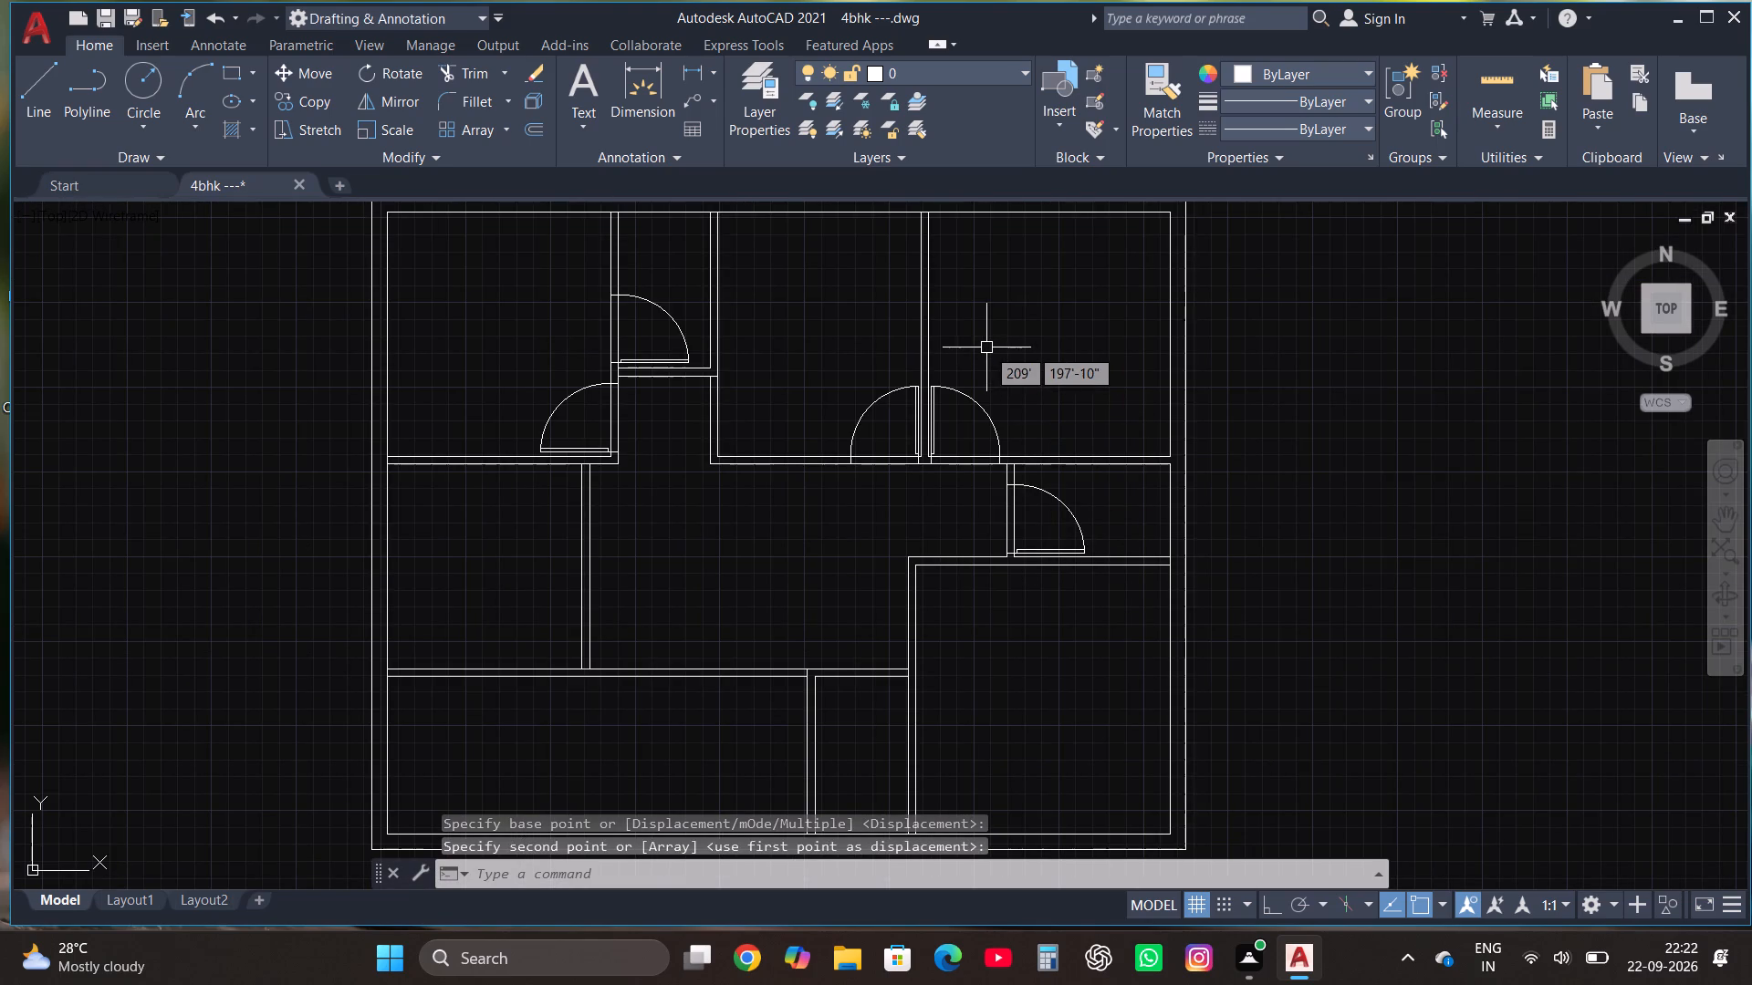
# Copy the upper loose group's right-hand door onto the bottom-right room's left wall, opening into it just below its top wall.
pyautogui.scroll(-1, 995, 453)
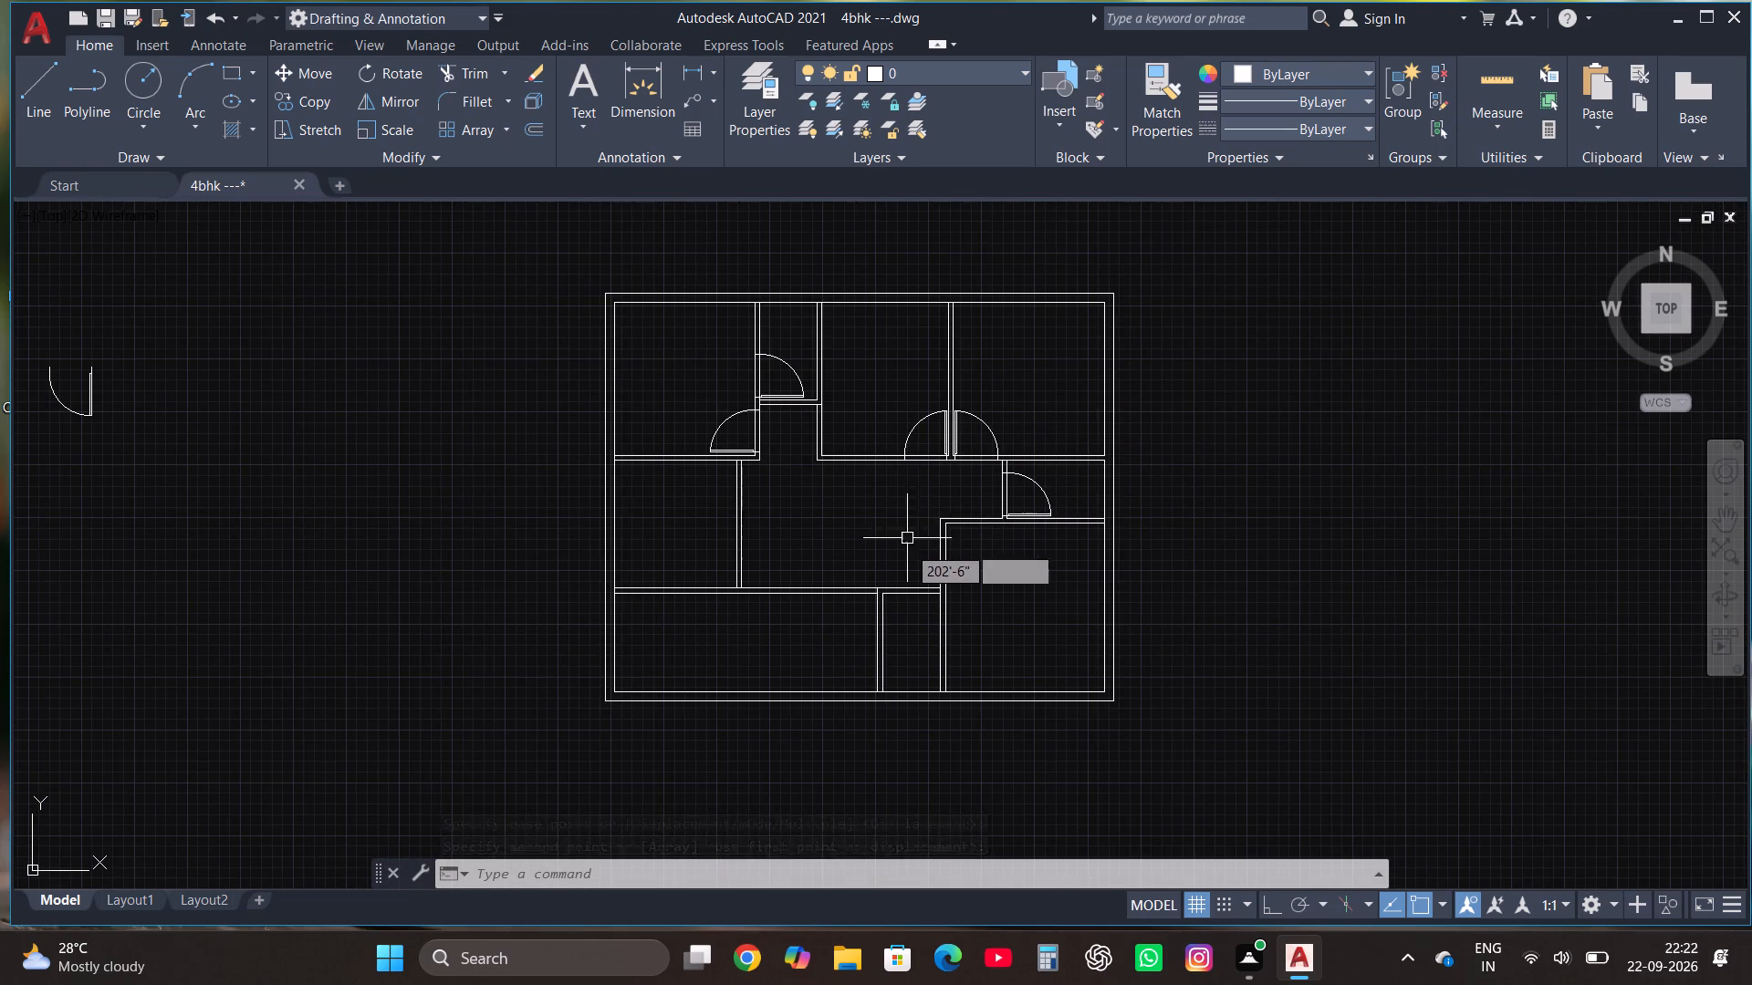
pyautogui.scroll(-2, 911, 577)
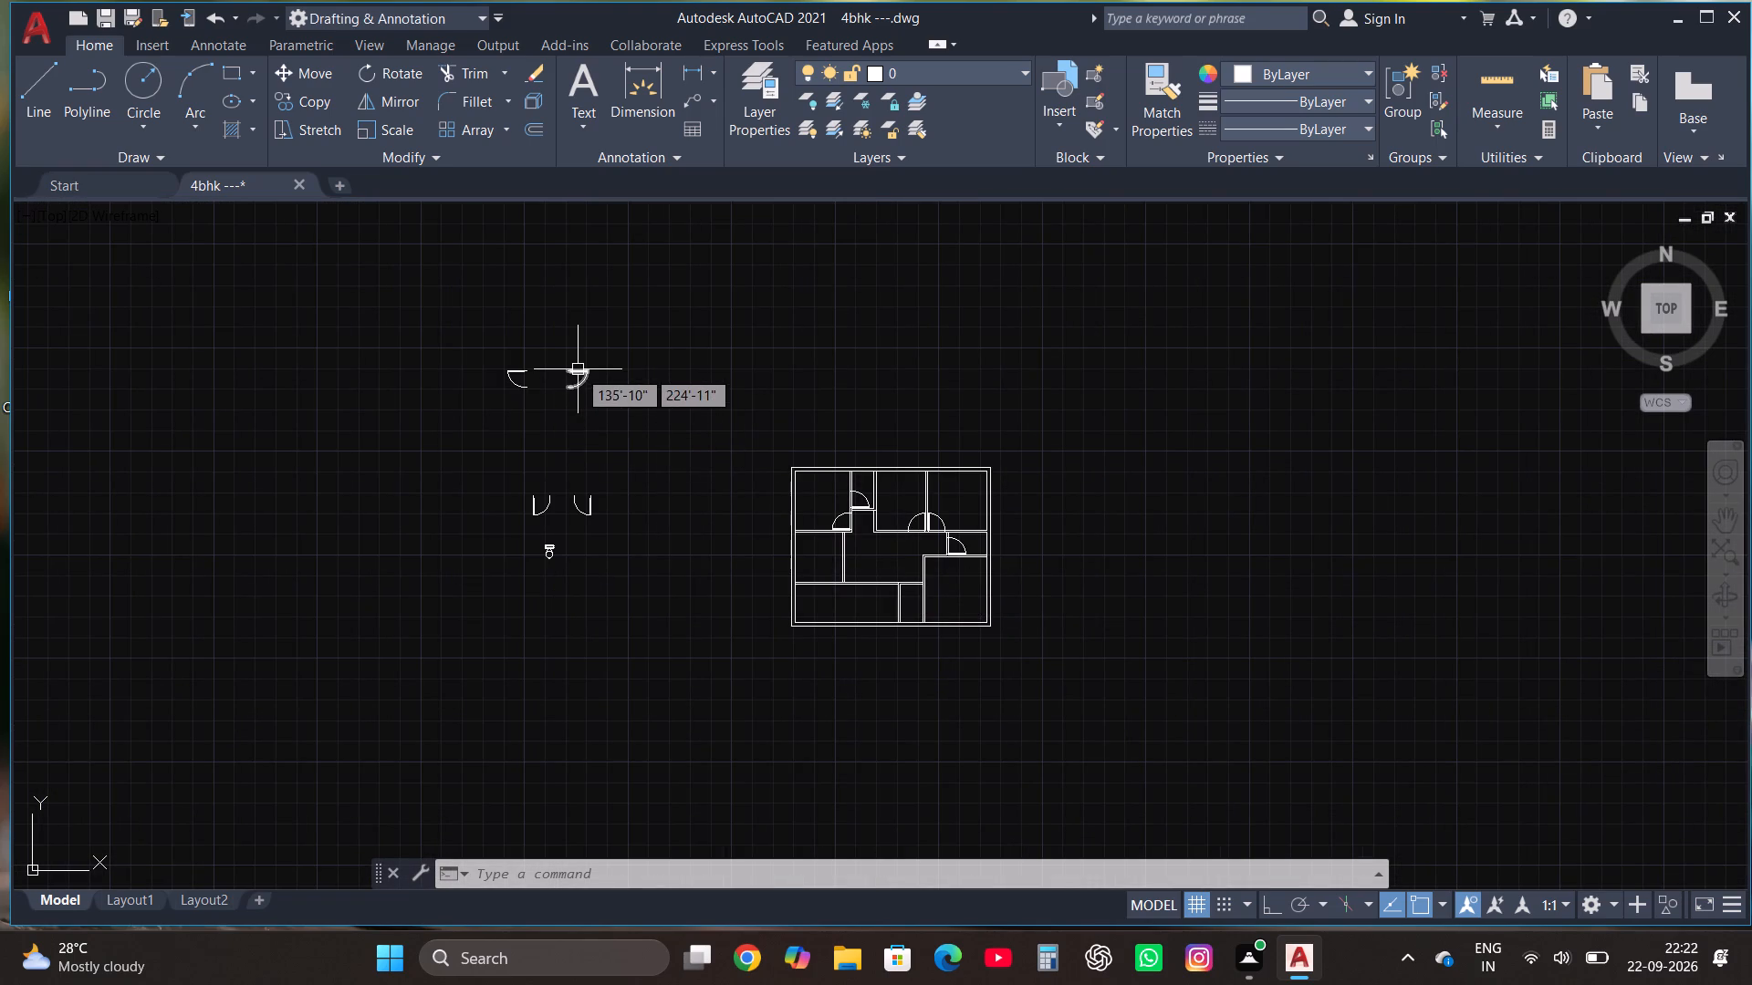
pyautogui.click(578, 369)
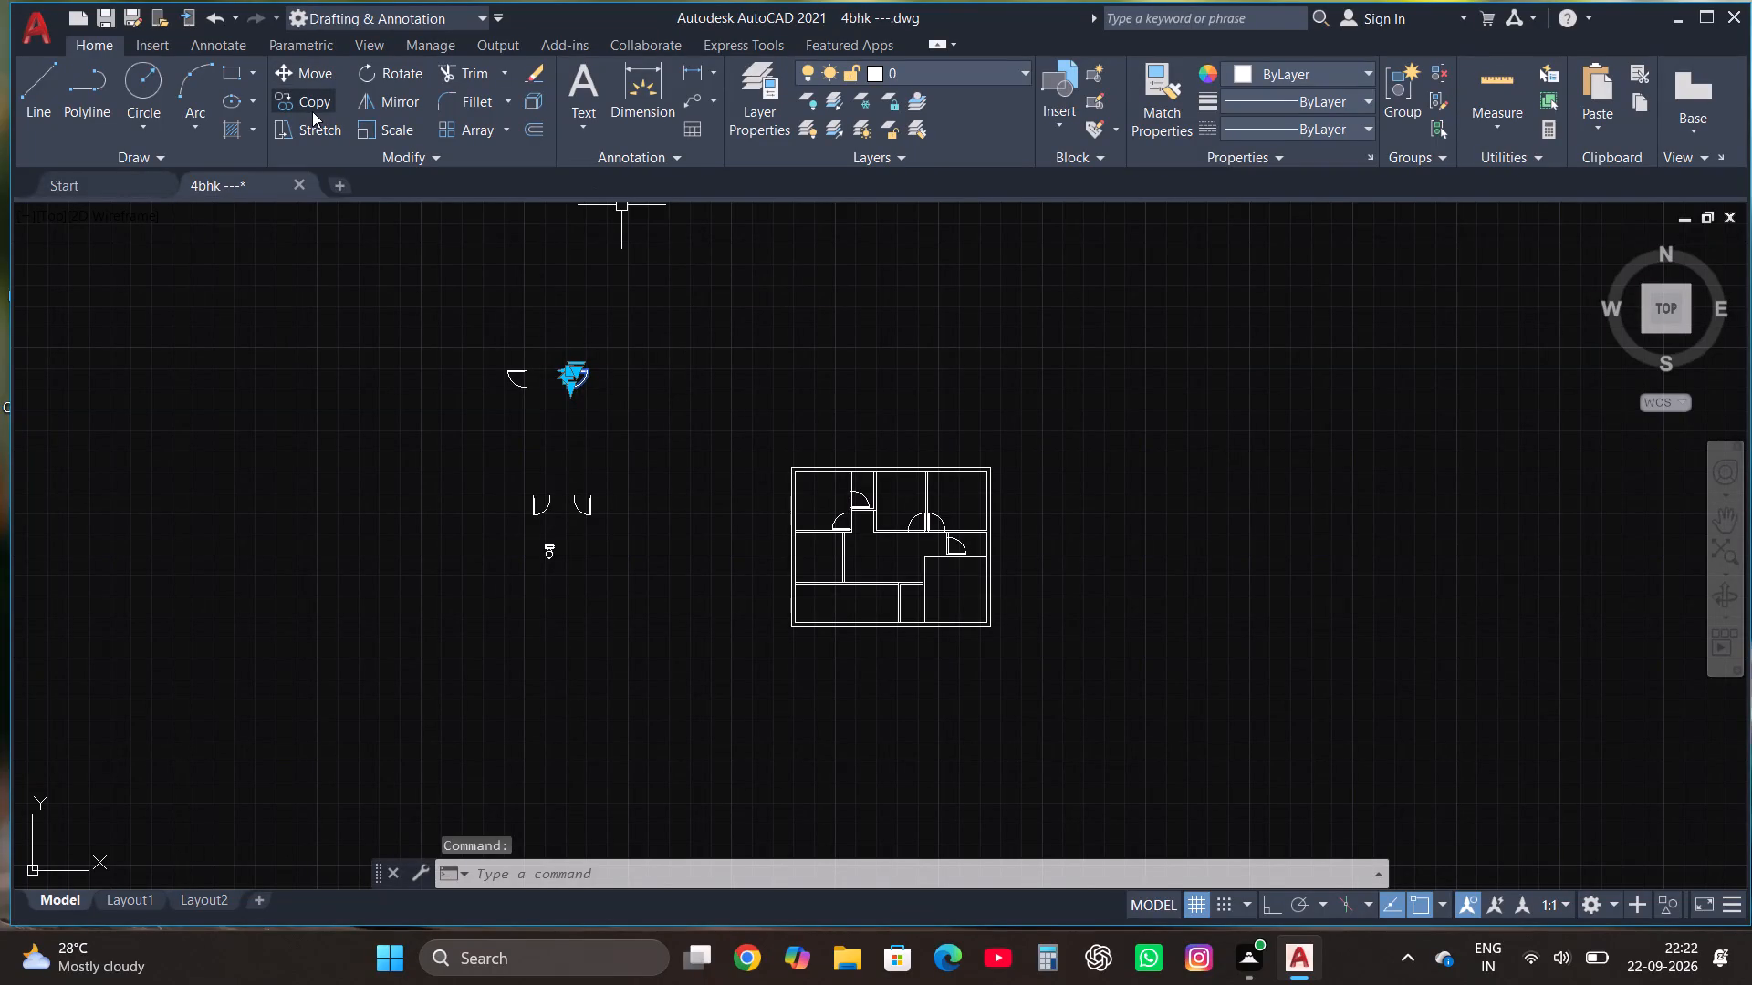
pyautogui.click(316, 99)
pyautogui.scroll(1, 579, 381)
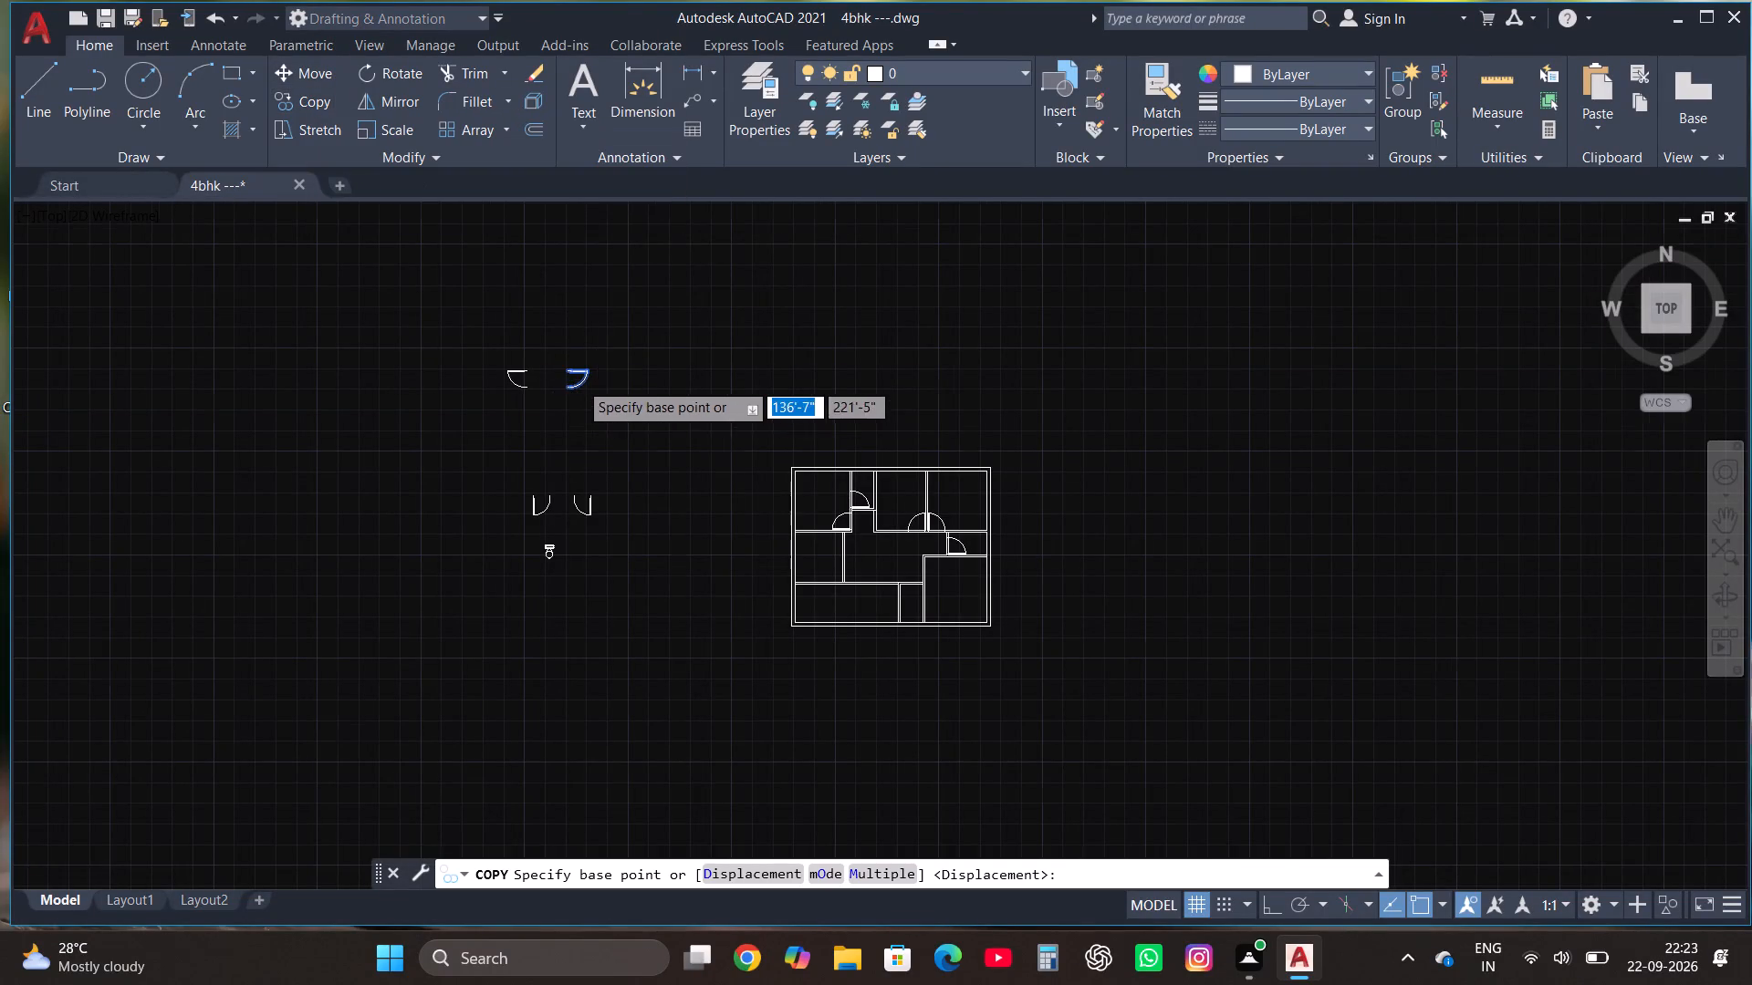
pyautogui.scroll(2, 573, 374)
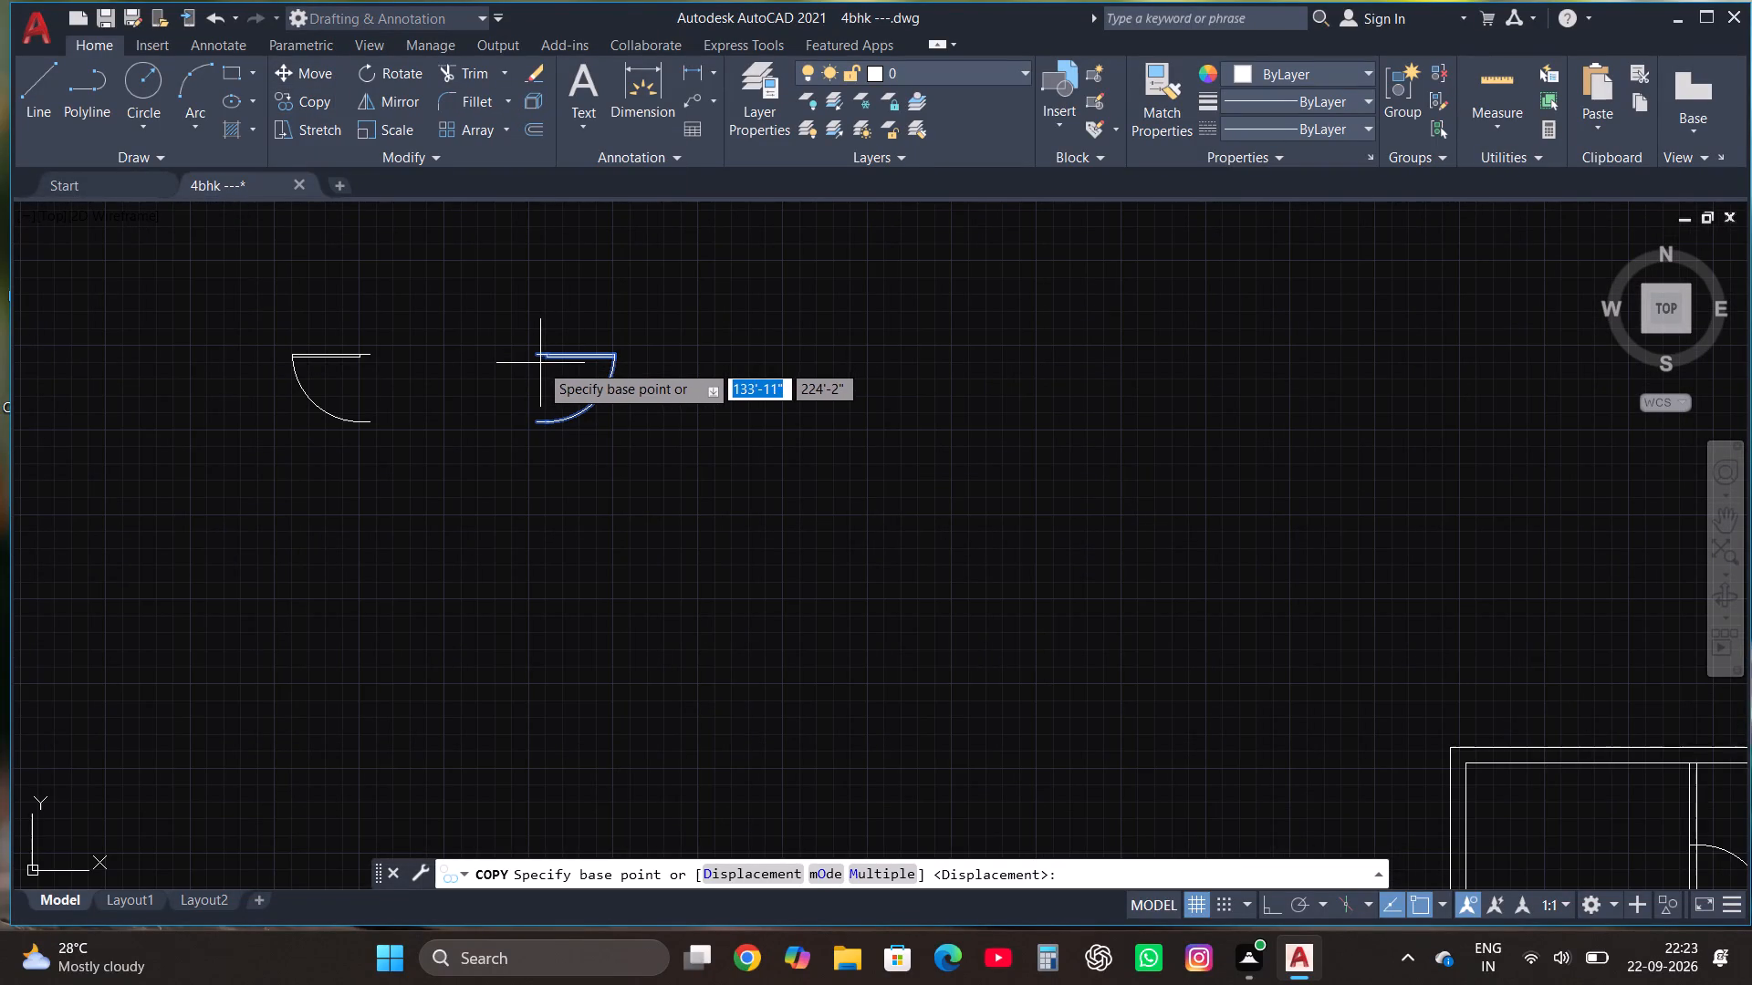
pyautogui.scroll(3, 533, 356)
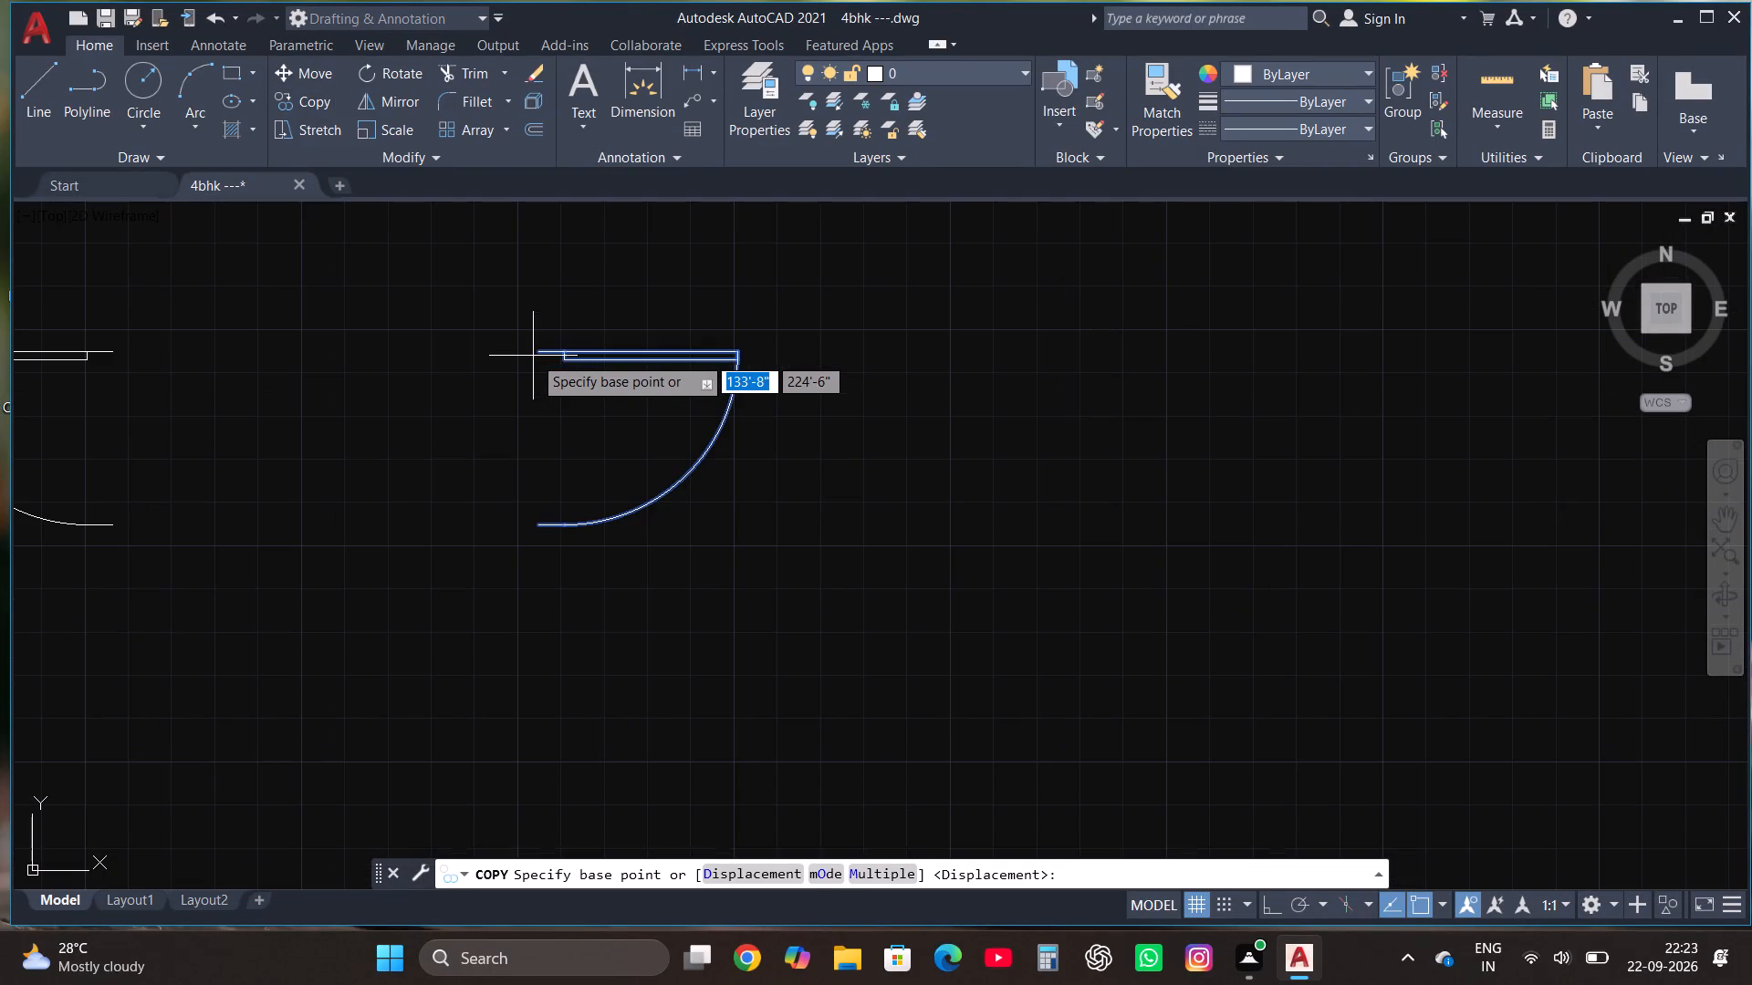
pyautogui.click(537, 355)
pyautogui.scroll(-4, 534, 365)
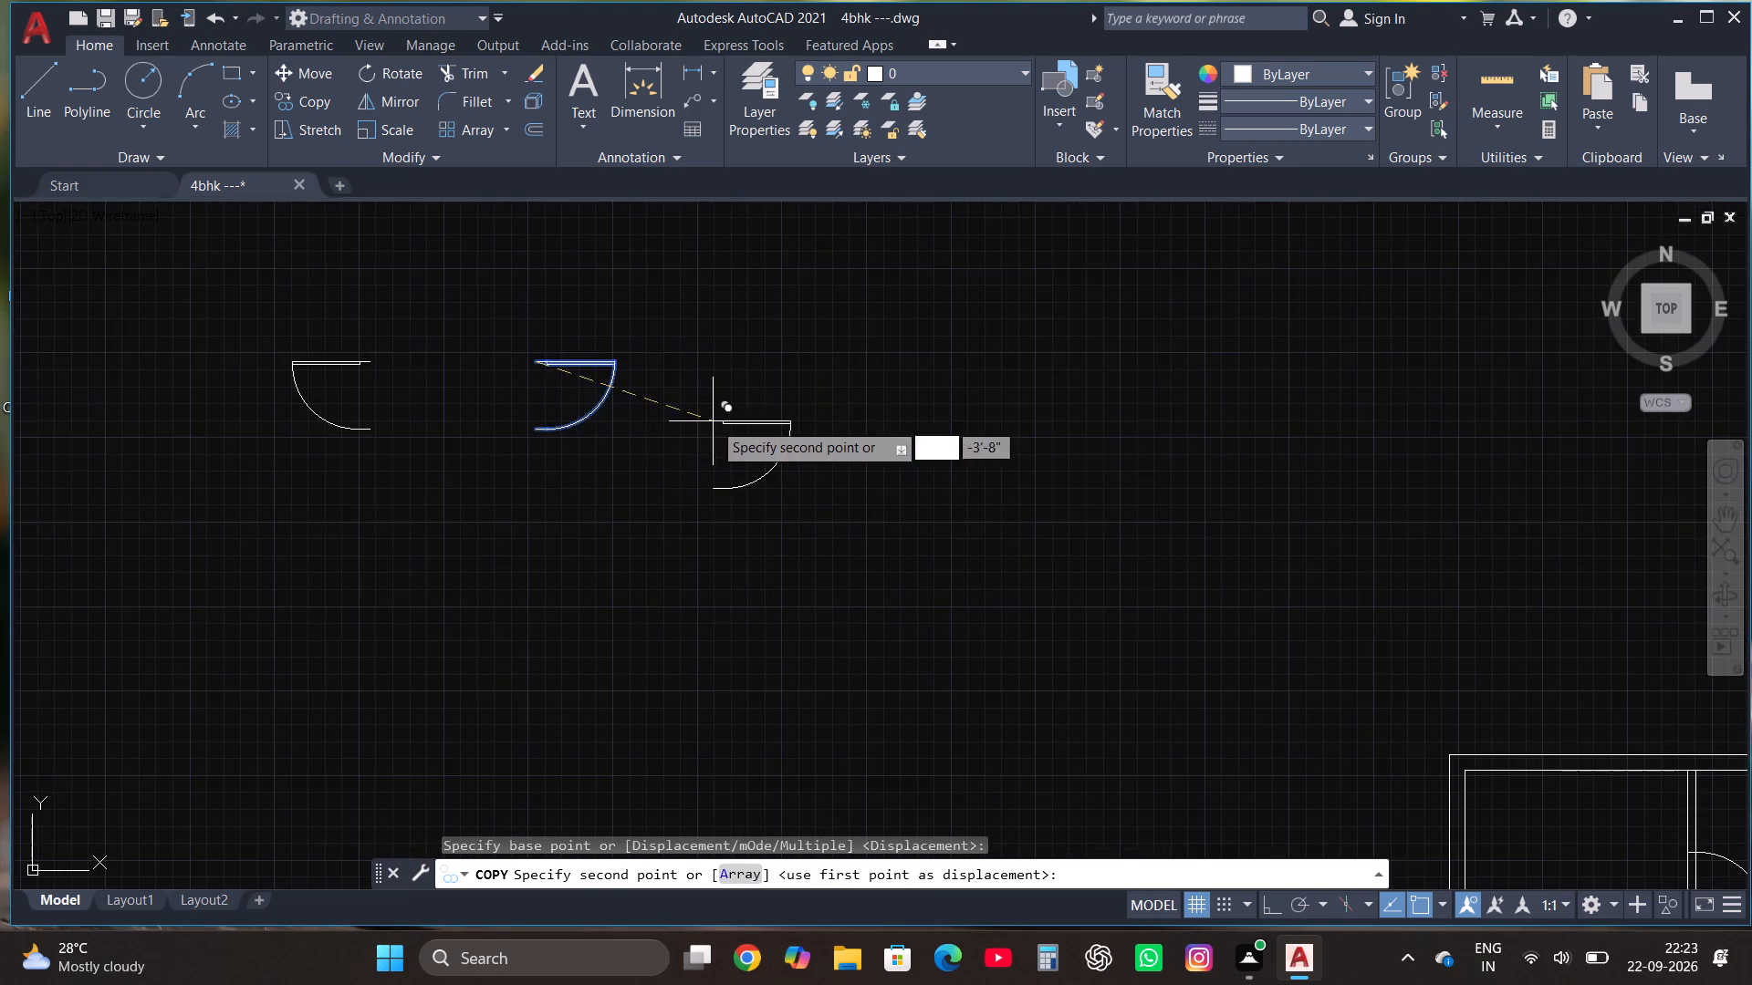
pyautogui.scroll(-5, 695, 370)
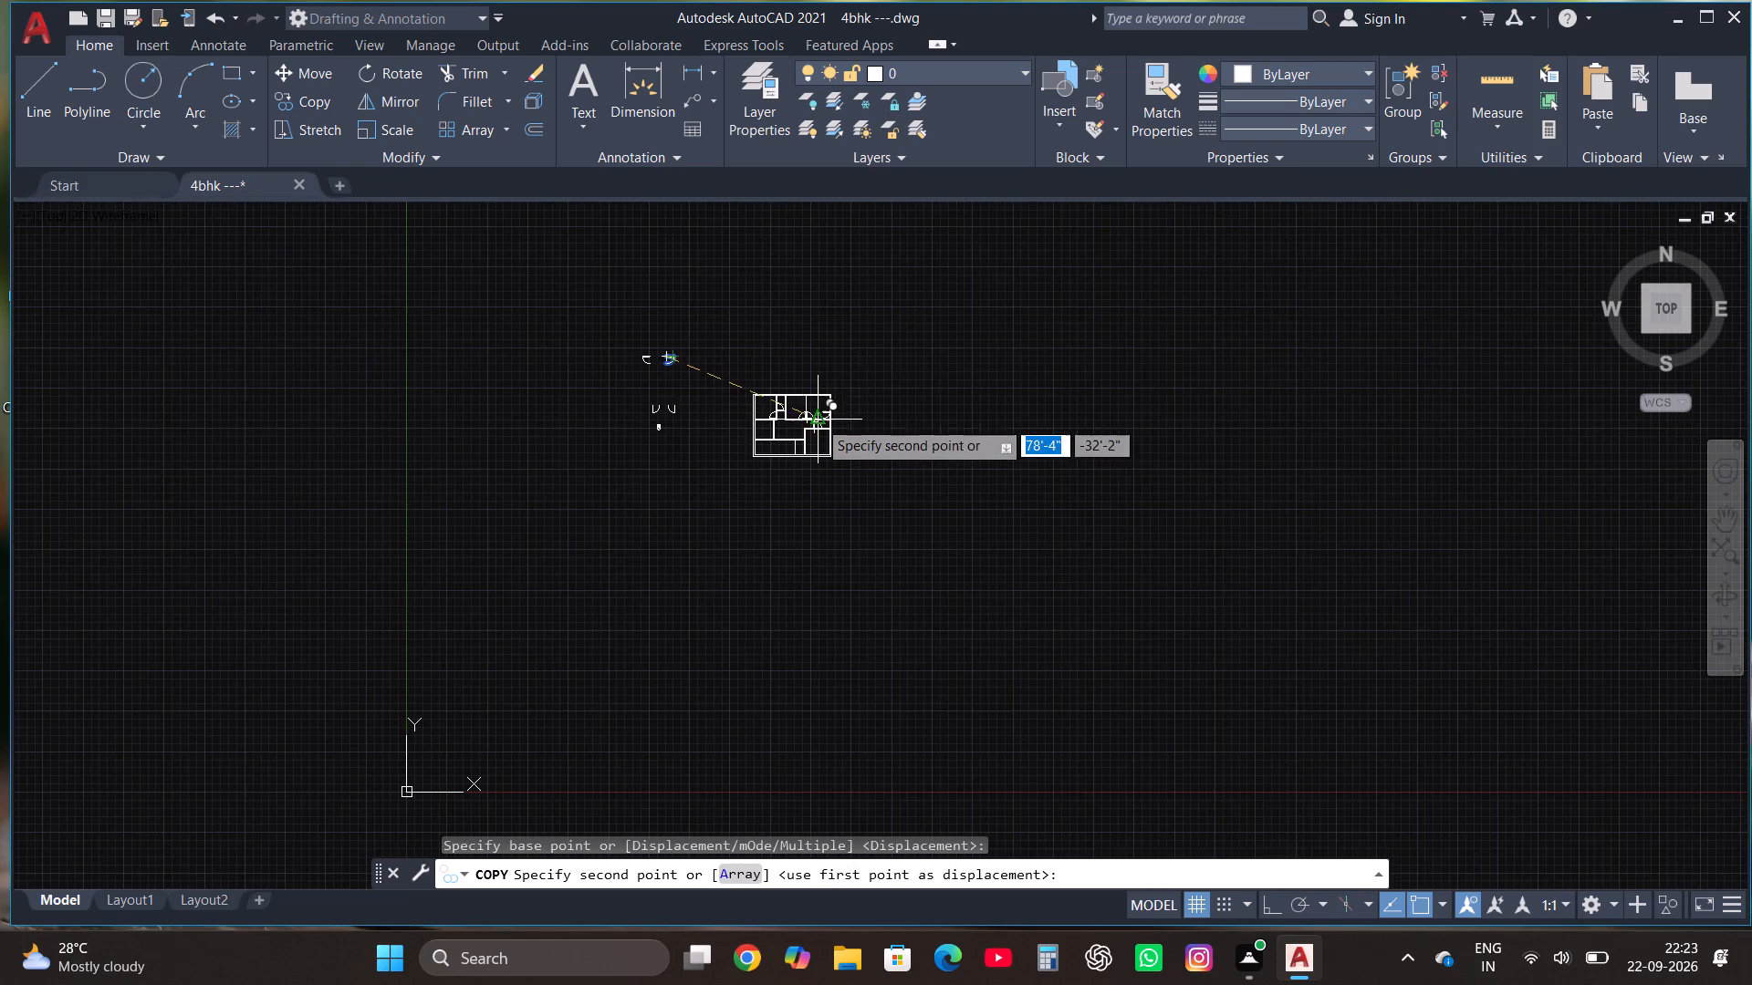
pyautogui.scroll(6, 818, 432)
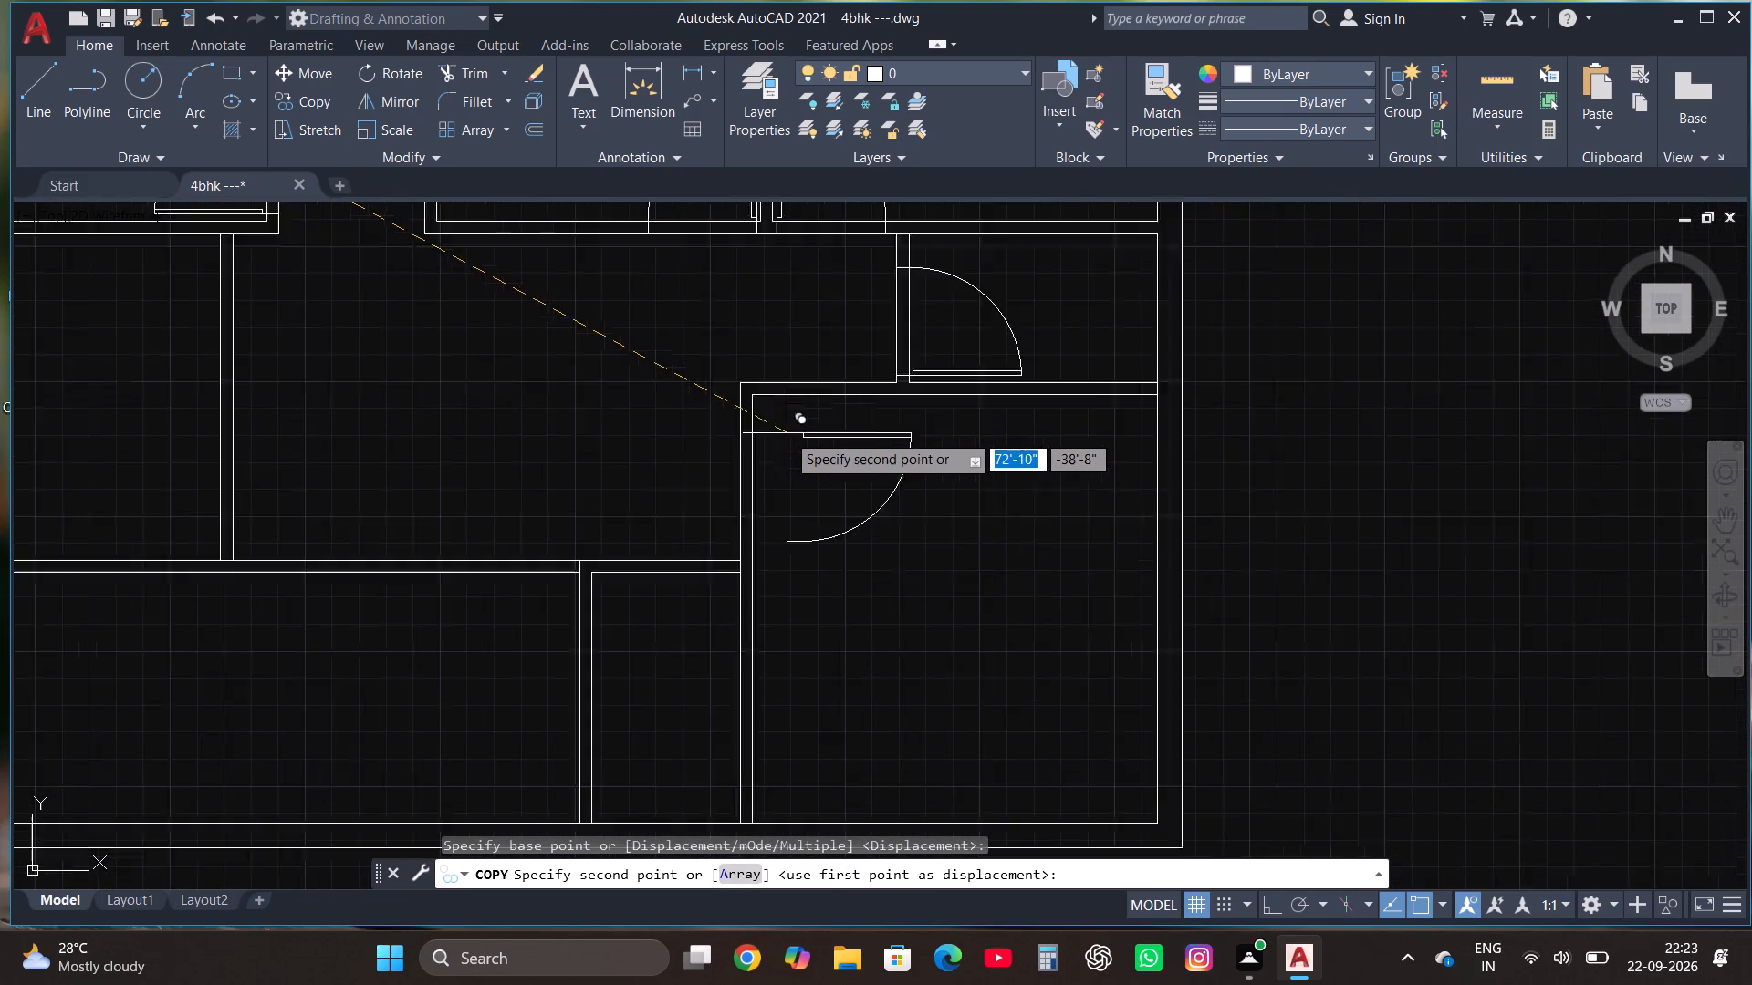
pyautogui.scroll(2, 787, 433)
pyautogui.click(664, 363)
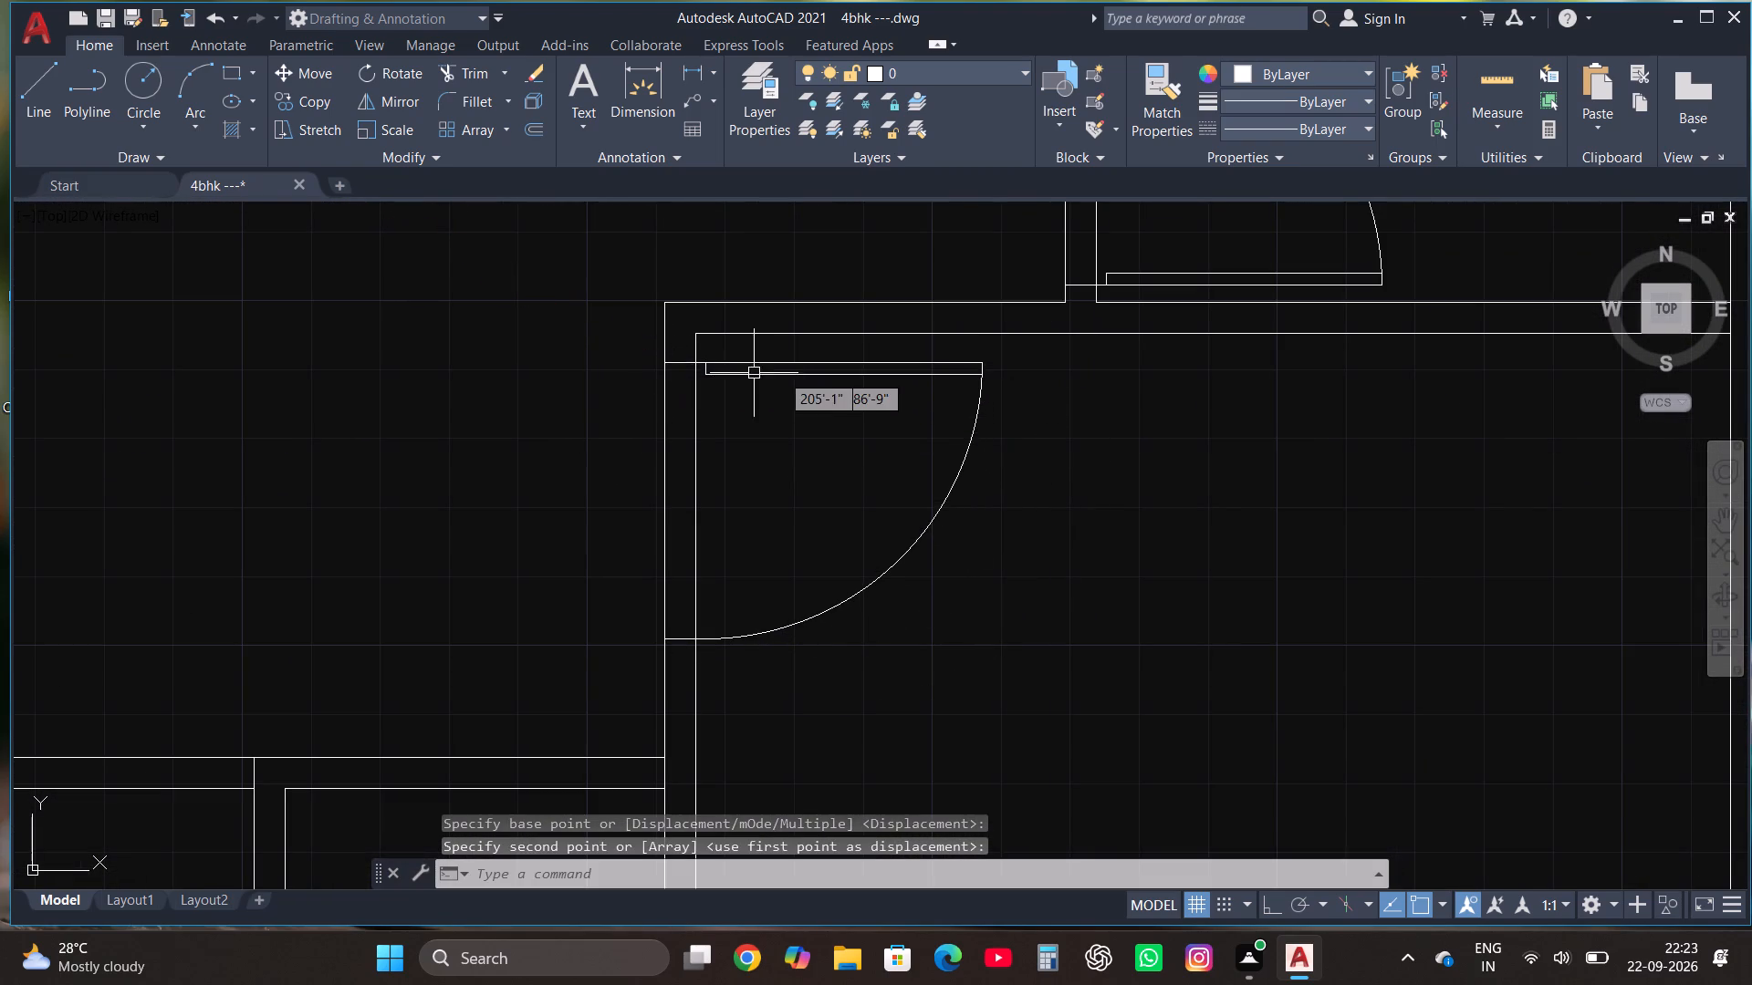
# Move the lower loose group's left-hand door onto the small bottom room's top wall, just right of its left partition.
pyautogui.scroll(-4, 788, 375)
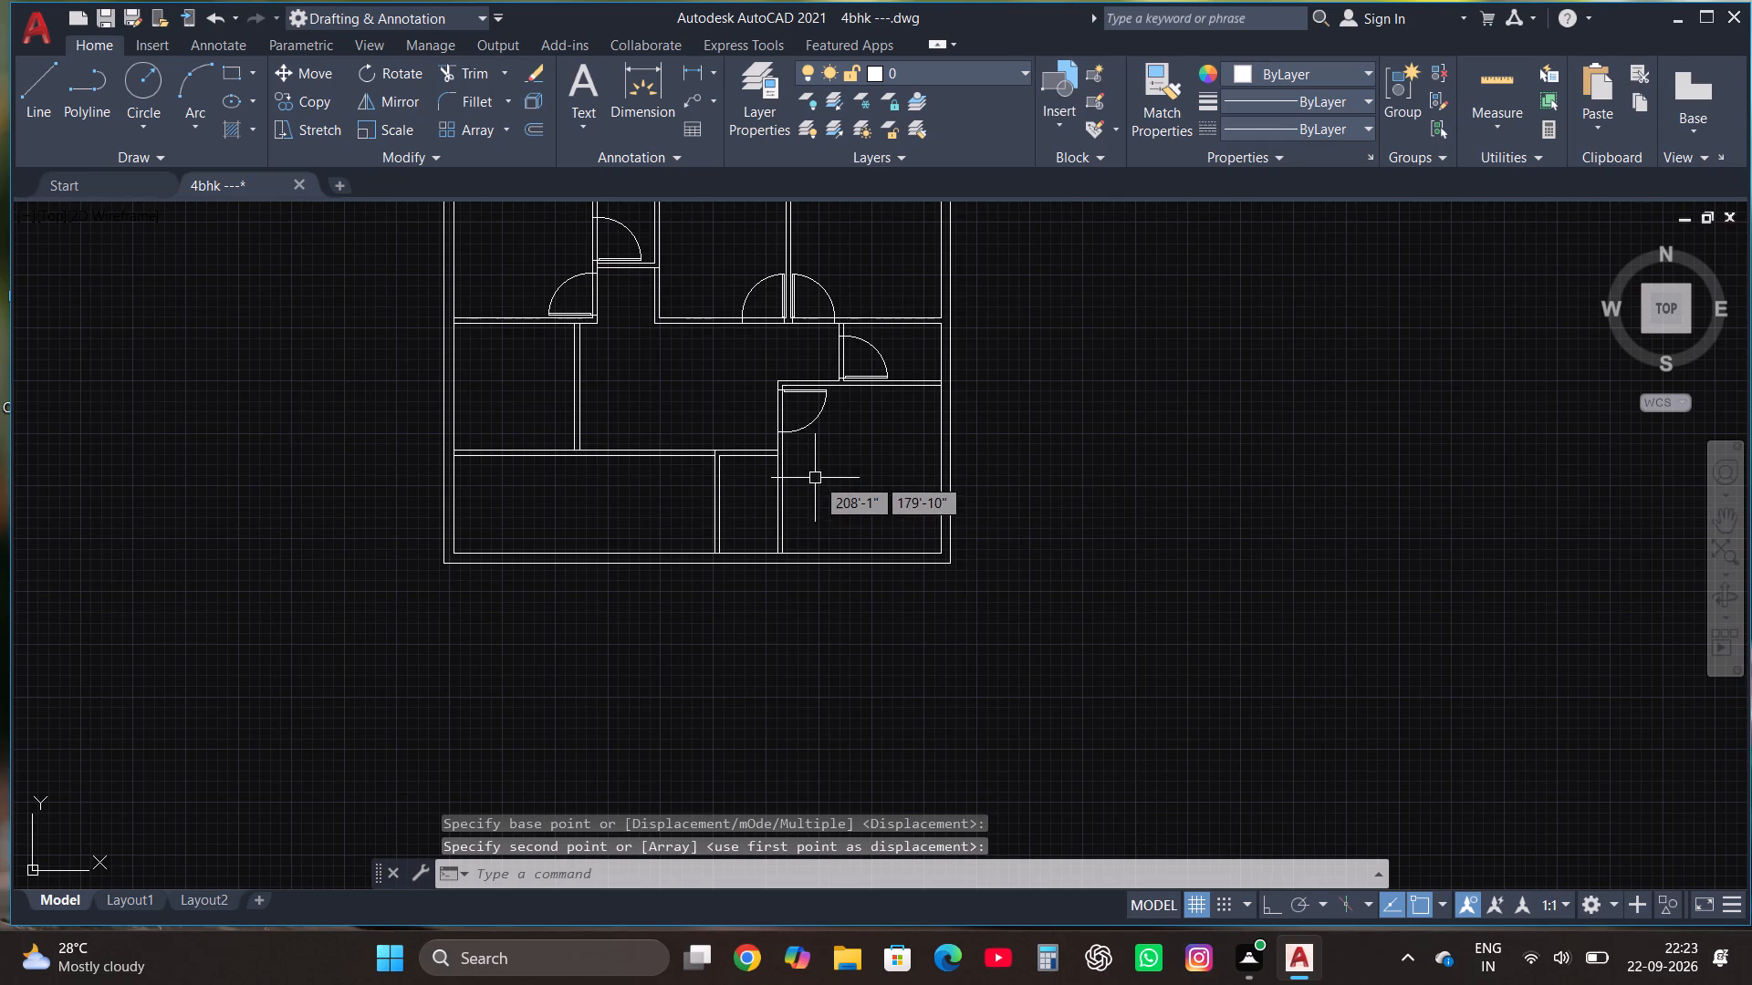
pyautogui.scroll(-1, 839, 561)
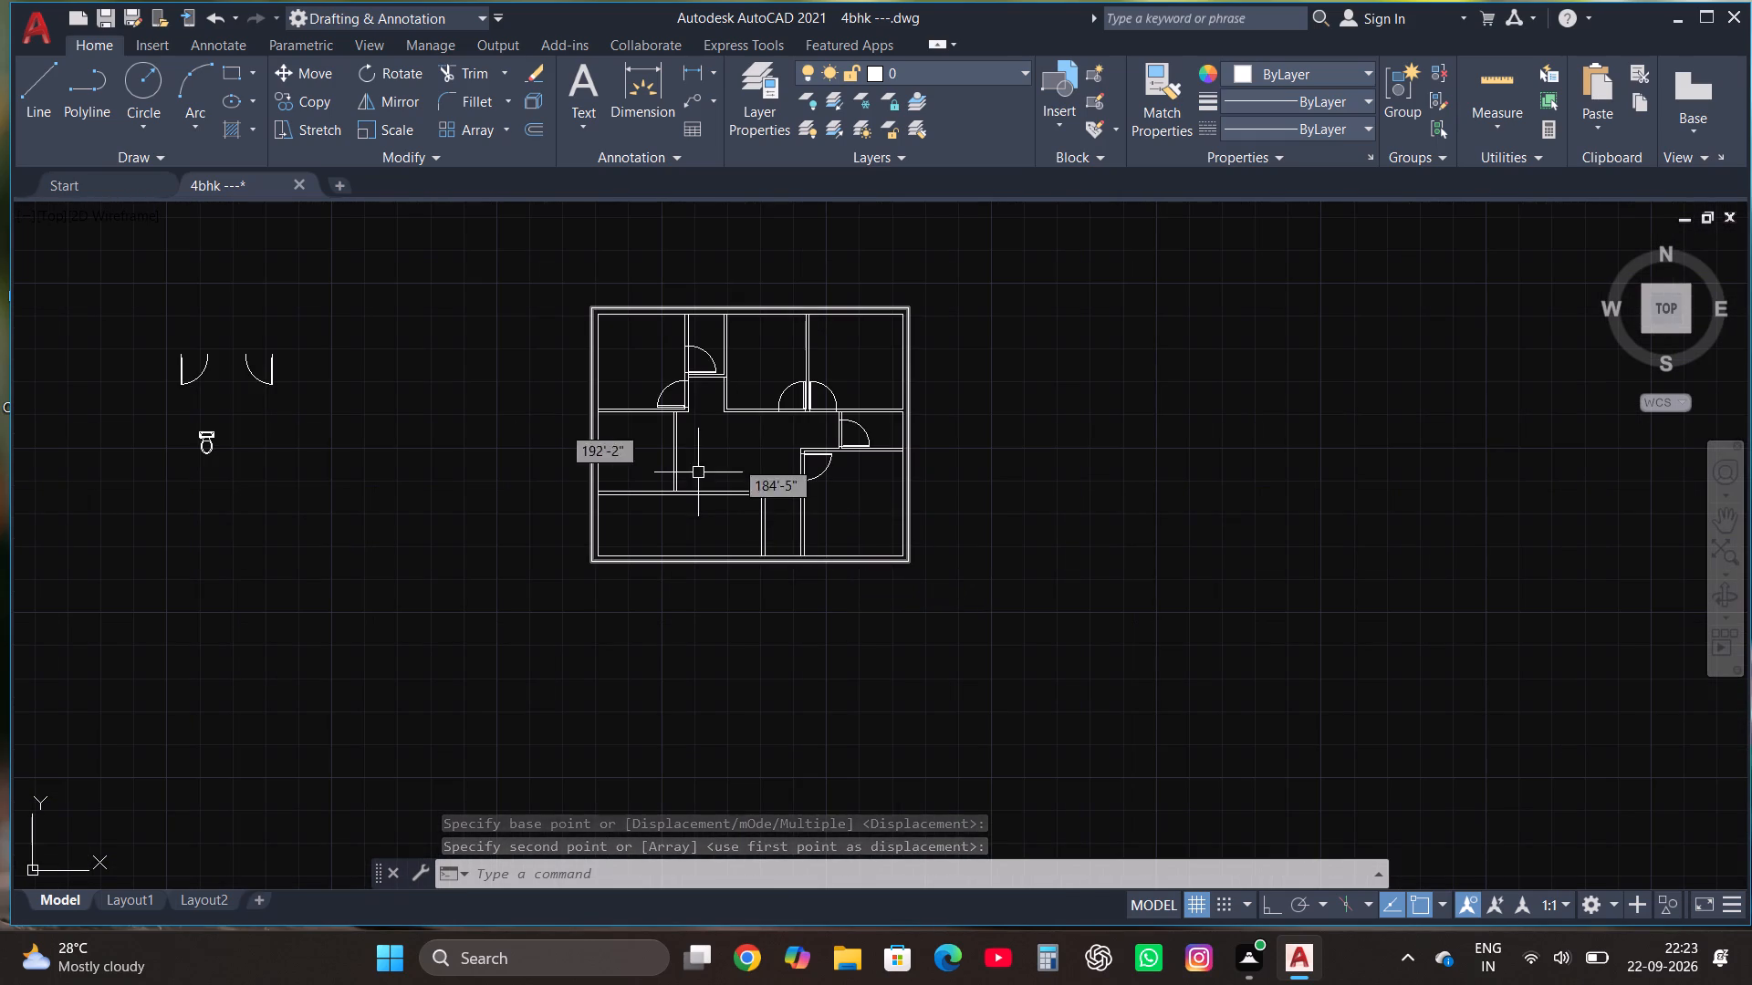
pyautogui.click(203, 372)
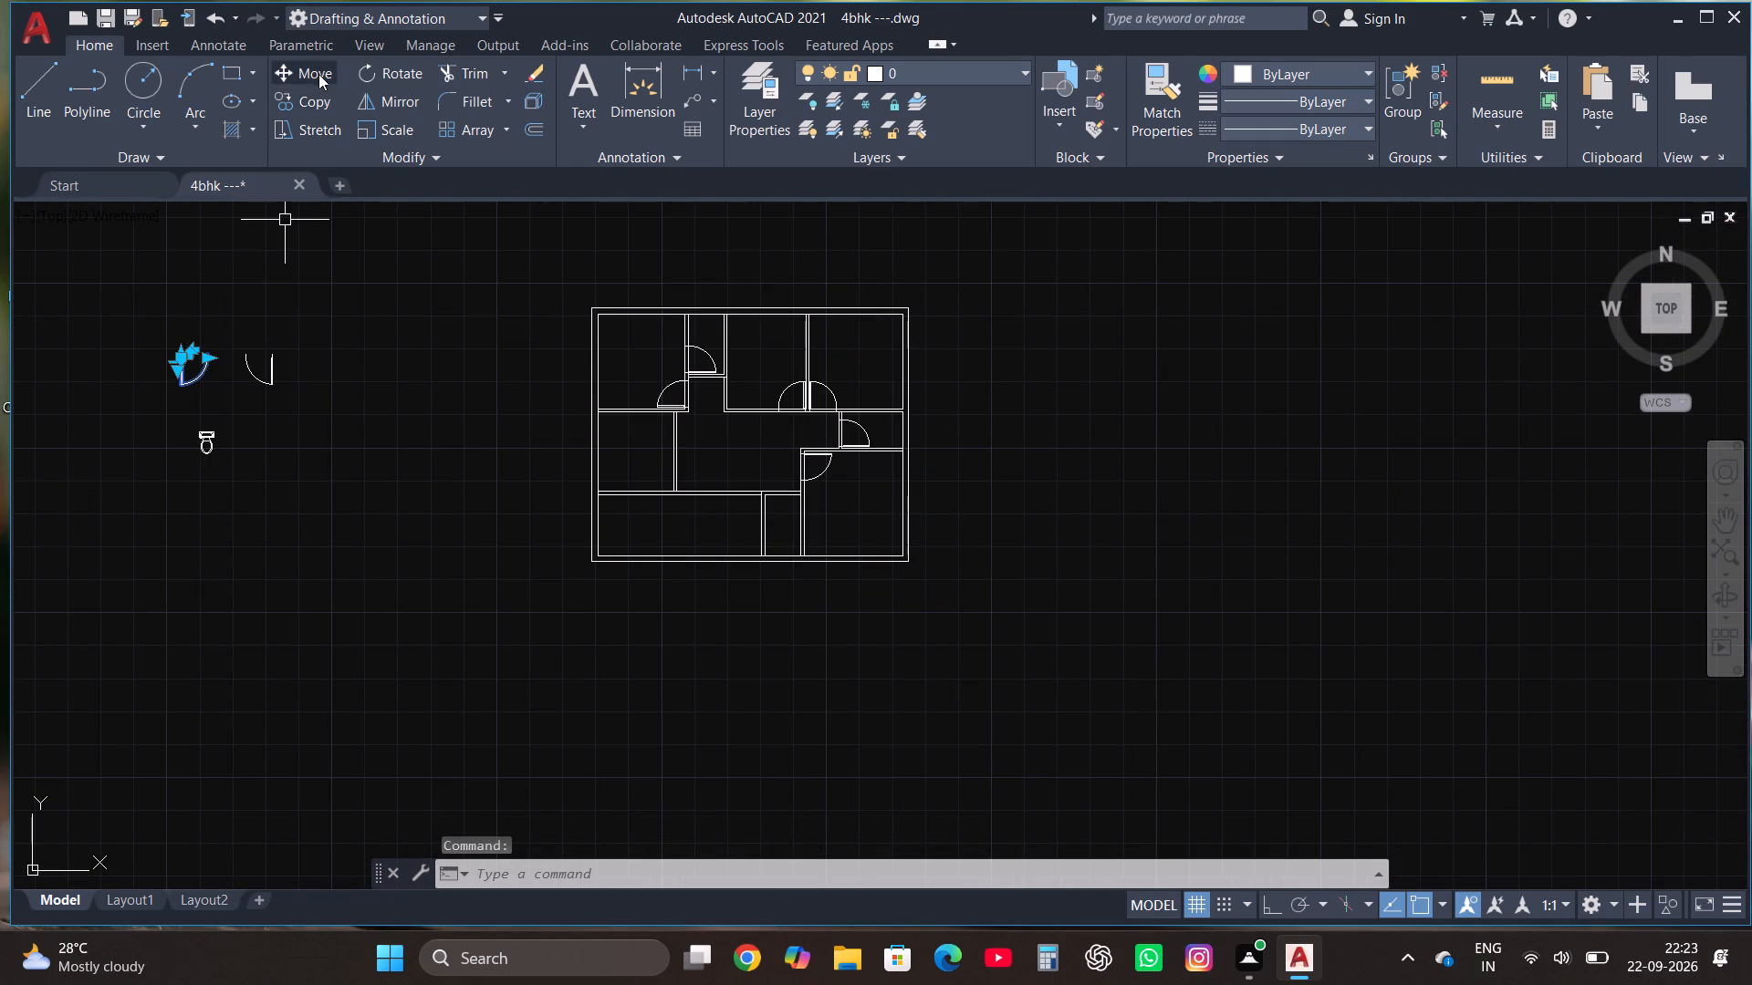
pyautogui.click(320, 72)
pyautogui.click(180, 350)
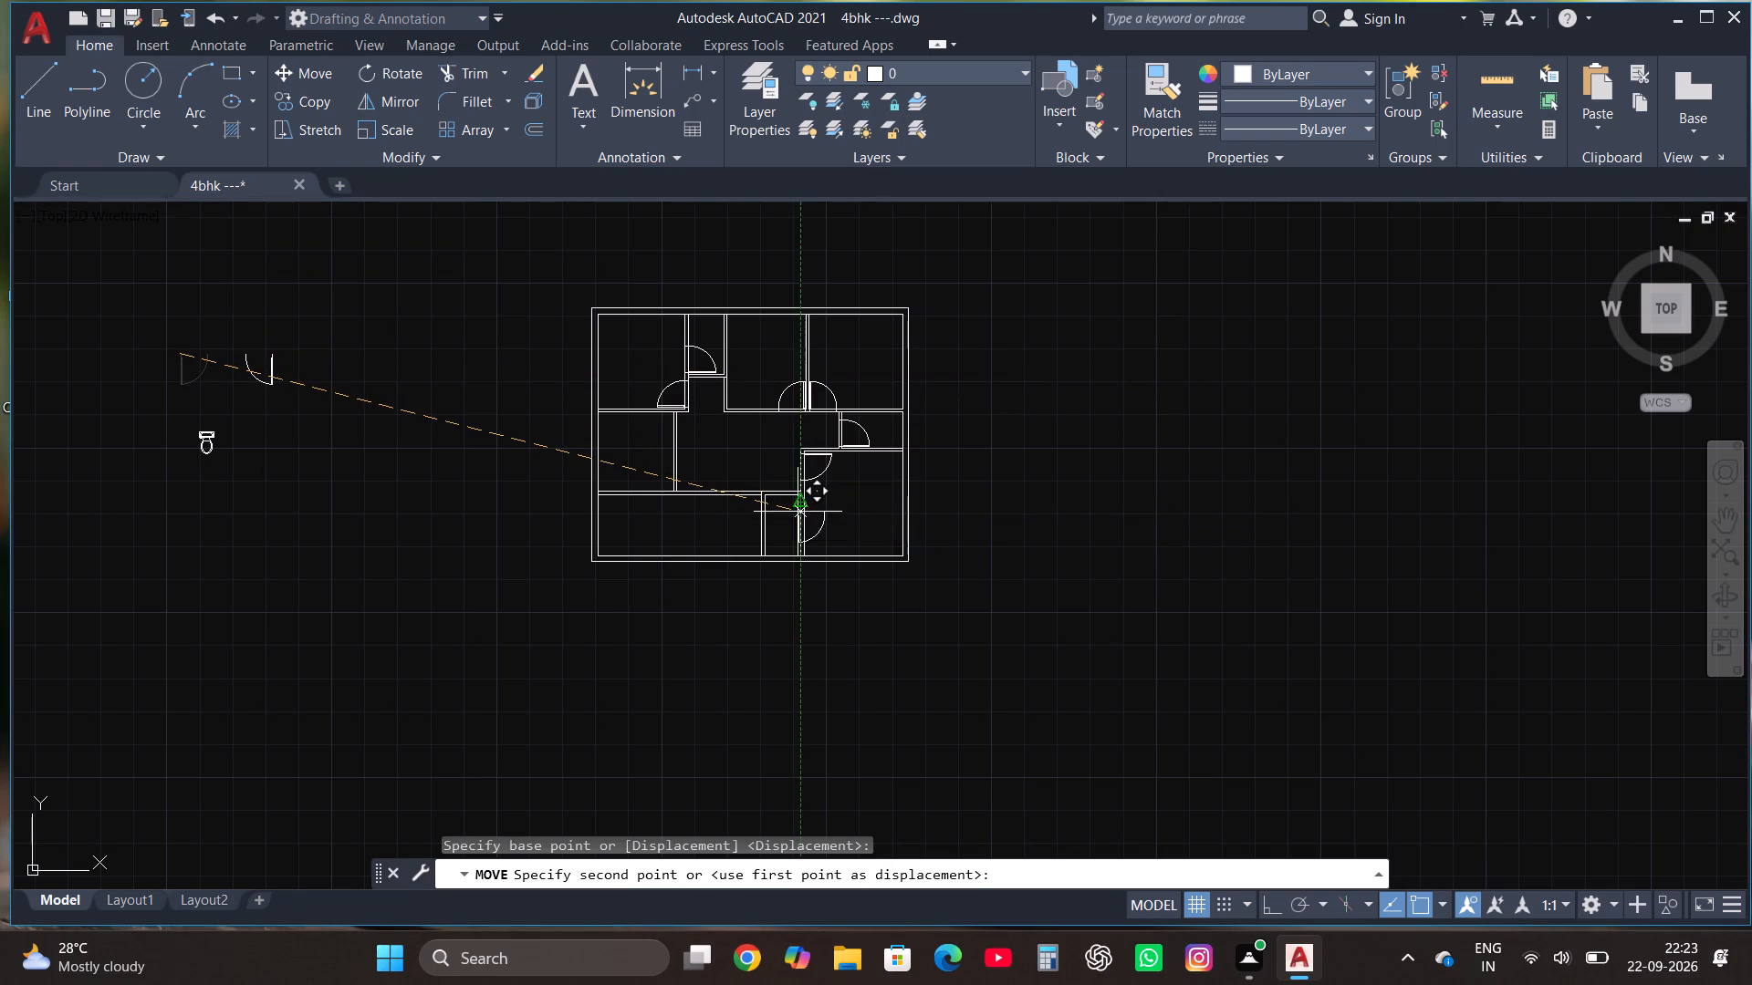
pyautogui.scroll(4, 797, 495)
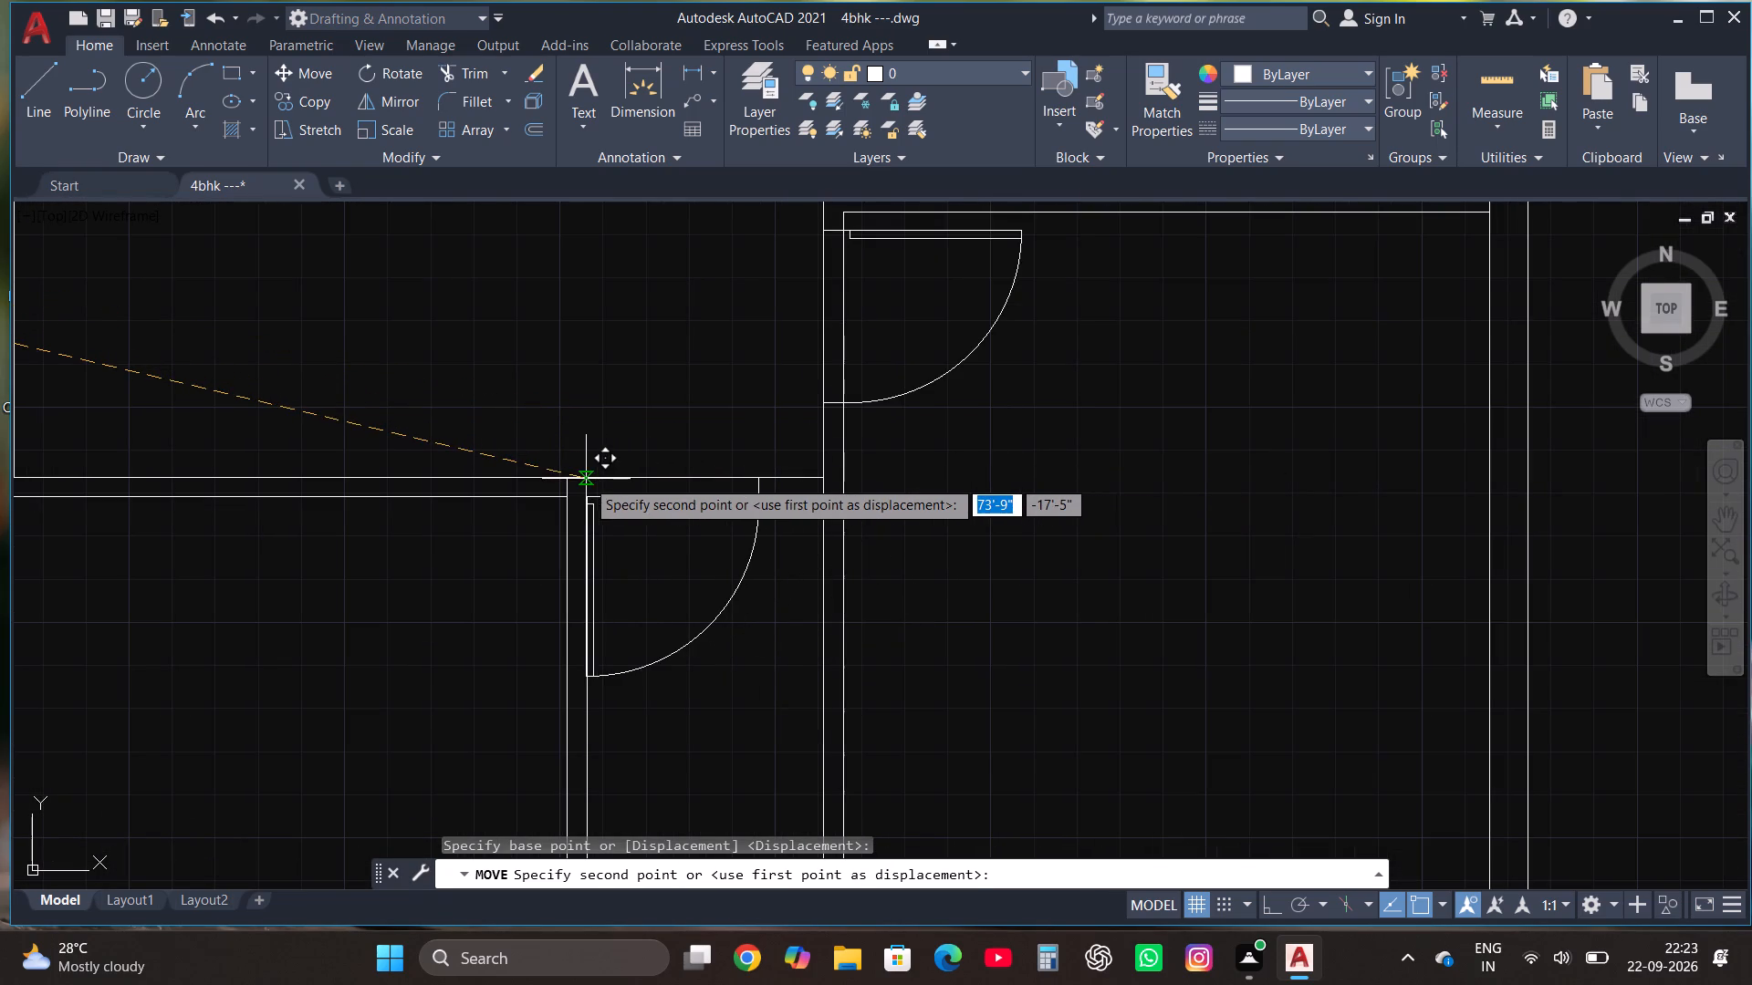
pyautogui.click(595, 478)
# Move the upper loose group's left-hand door onto the middle-left room's right partition, opening into it just below its top wall.
pyautogui.scroll(-3, 1198, 504)
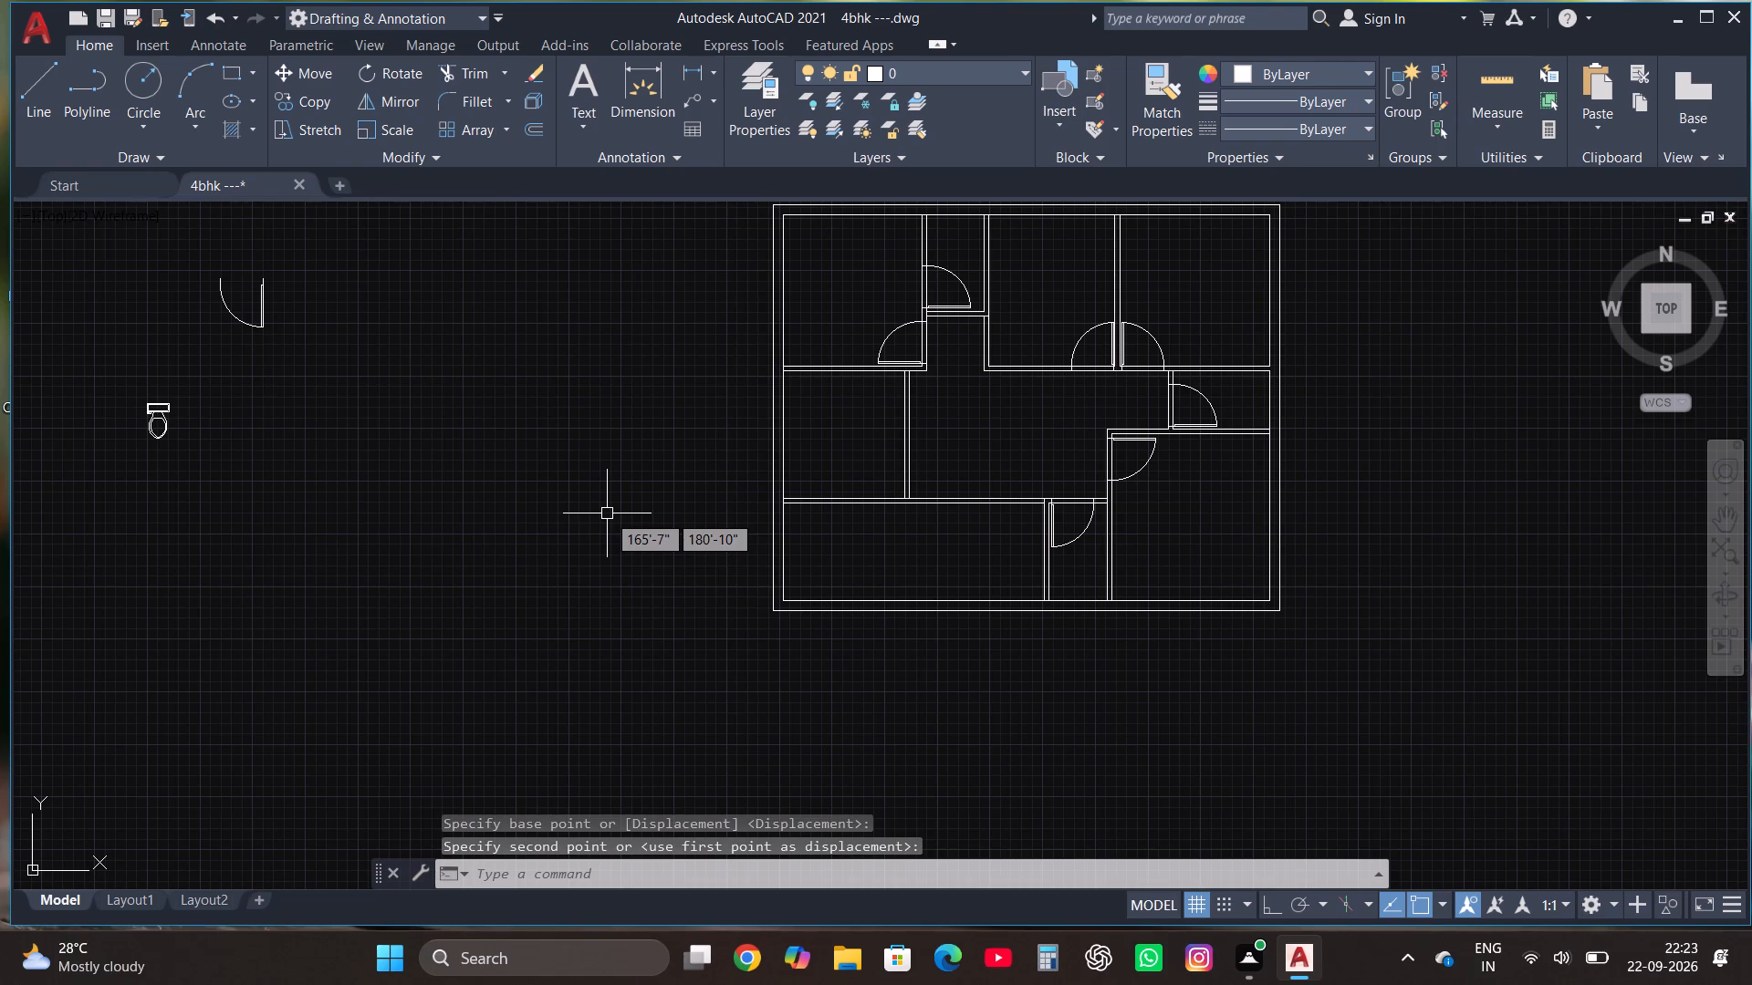
pyautogui.scroll(-1, 645, 582)
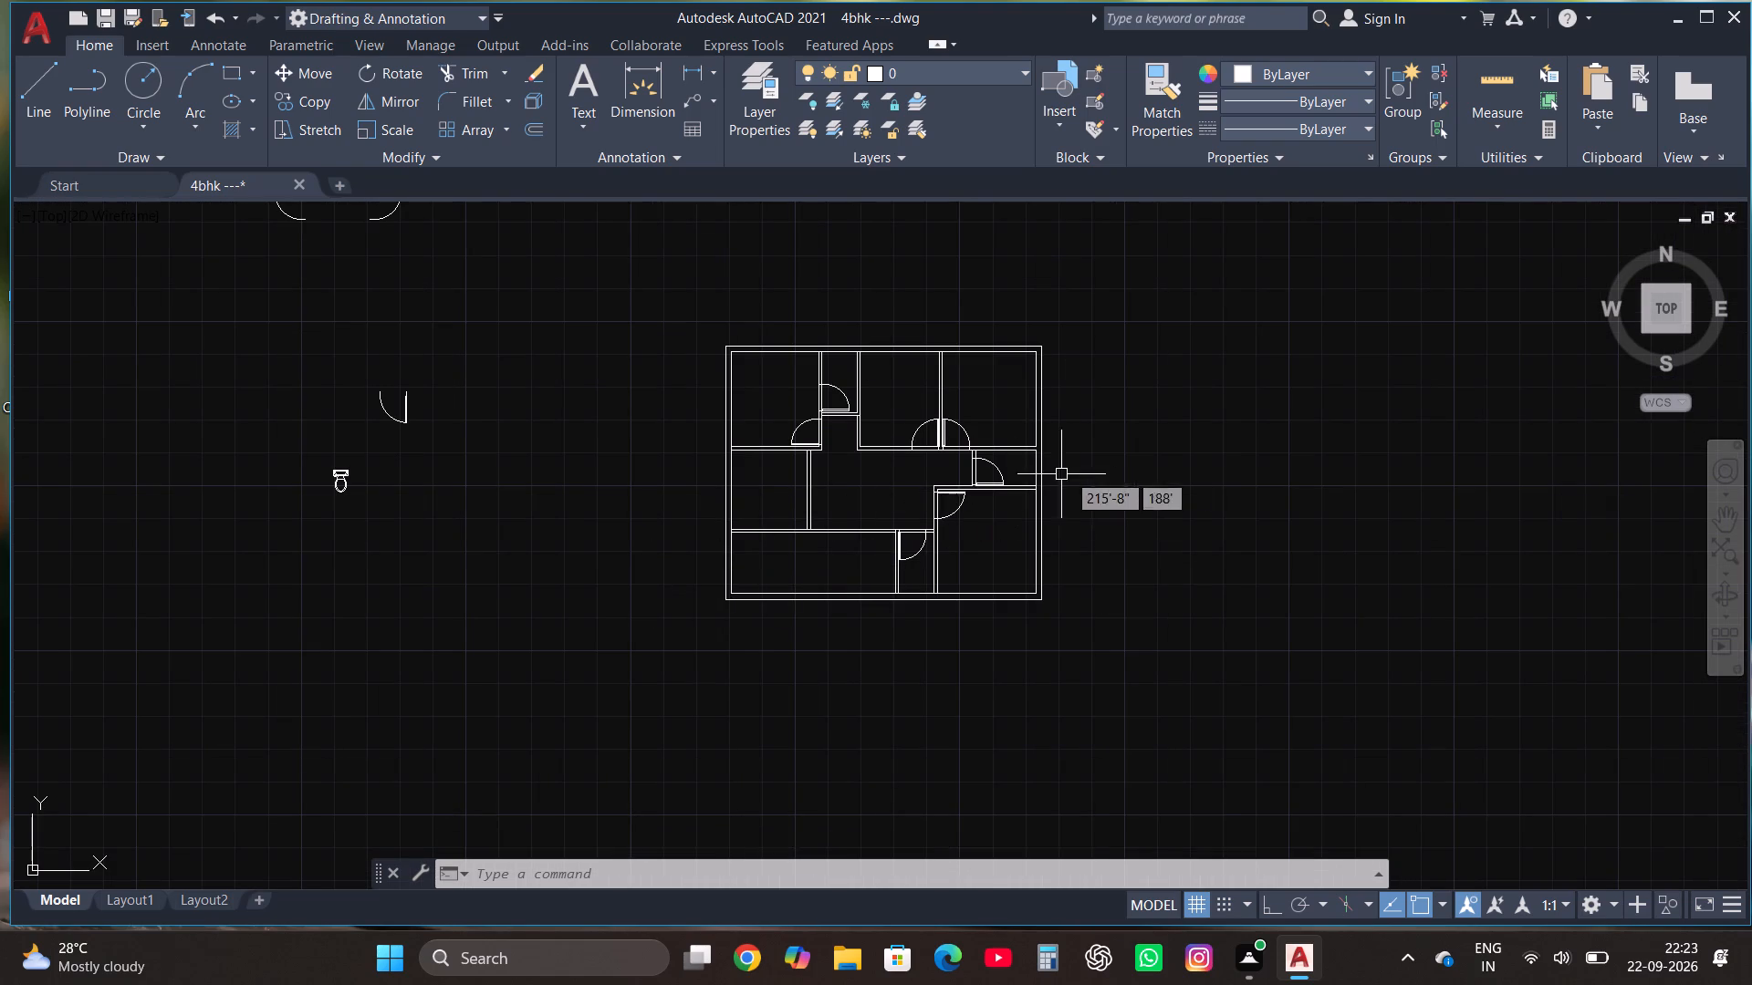
pyautogui.scroll(-1, 1040, 644)
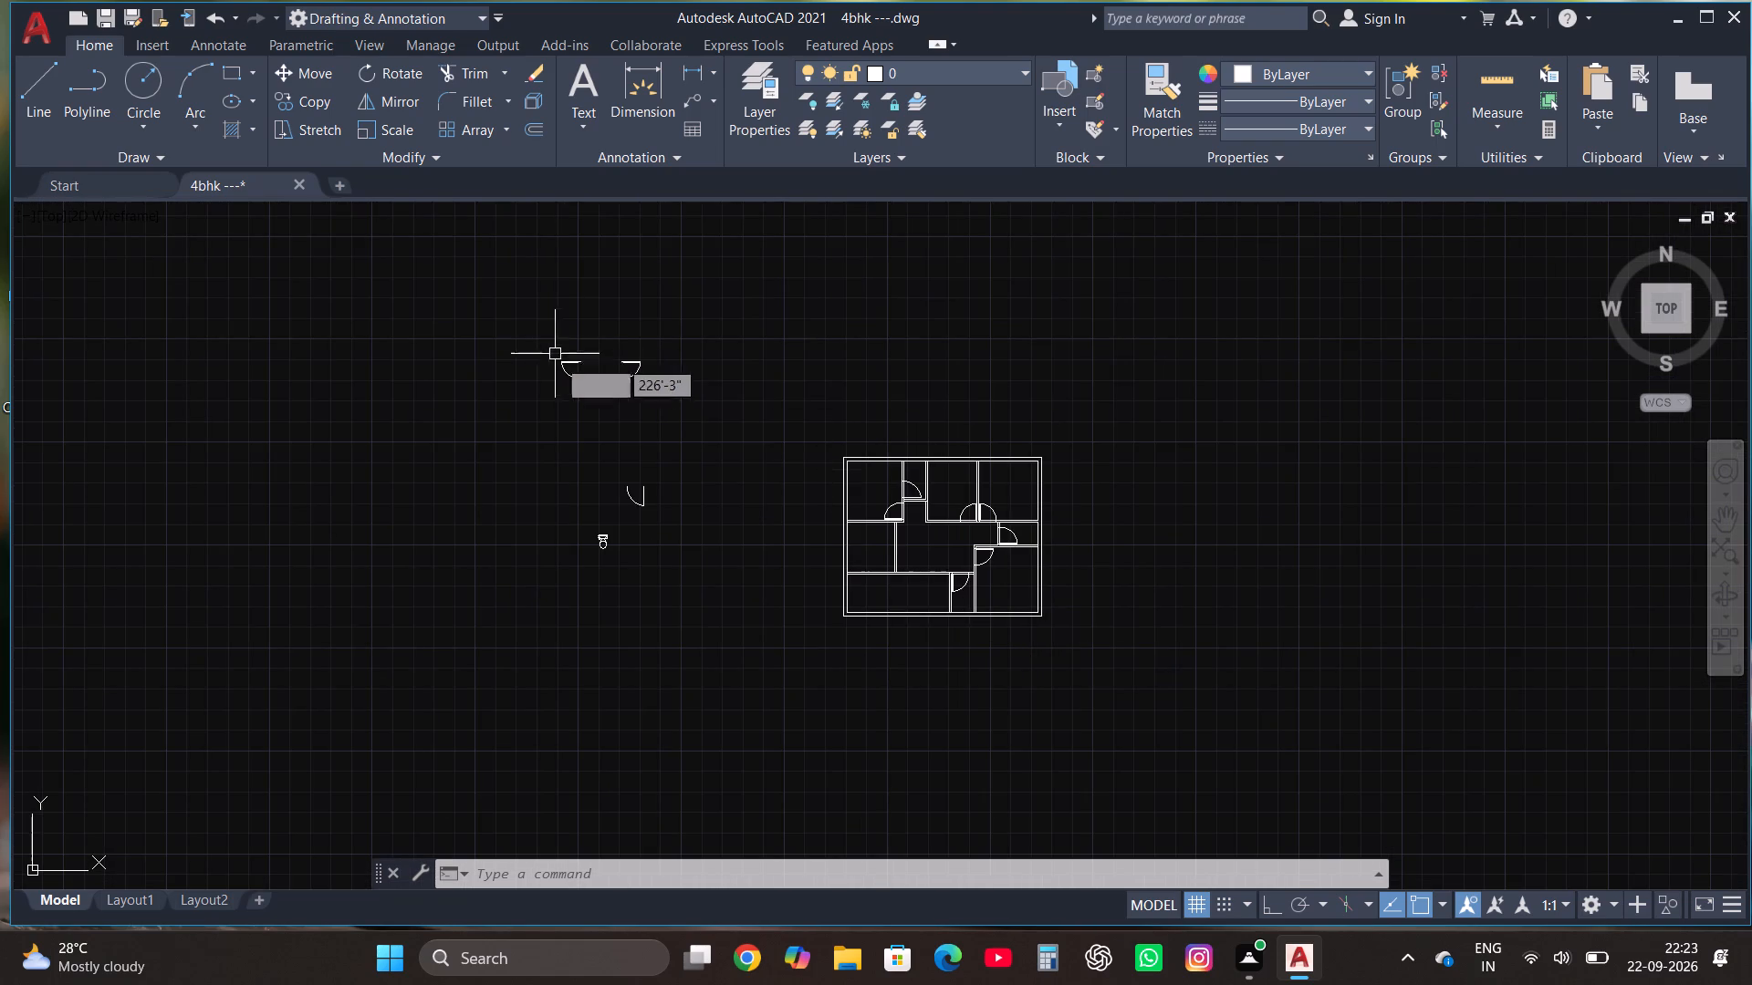
pyautogui.click(574, 371)
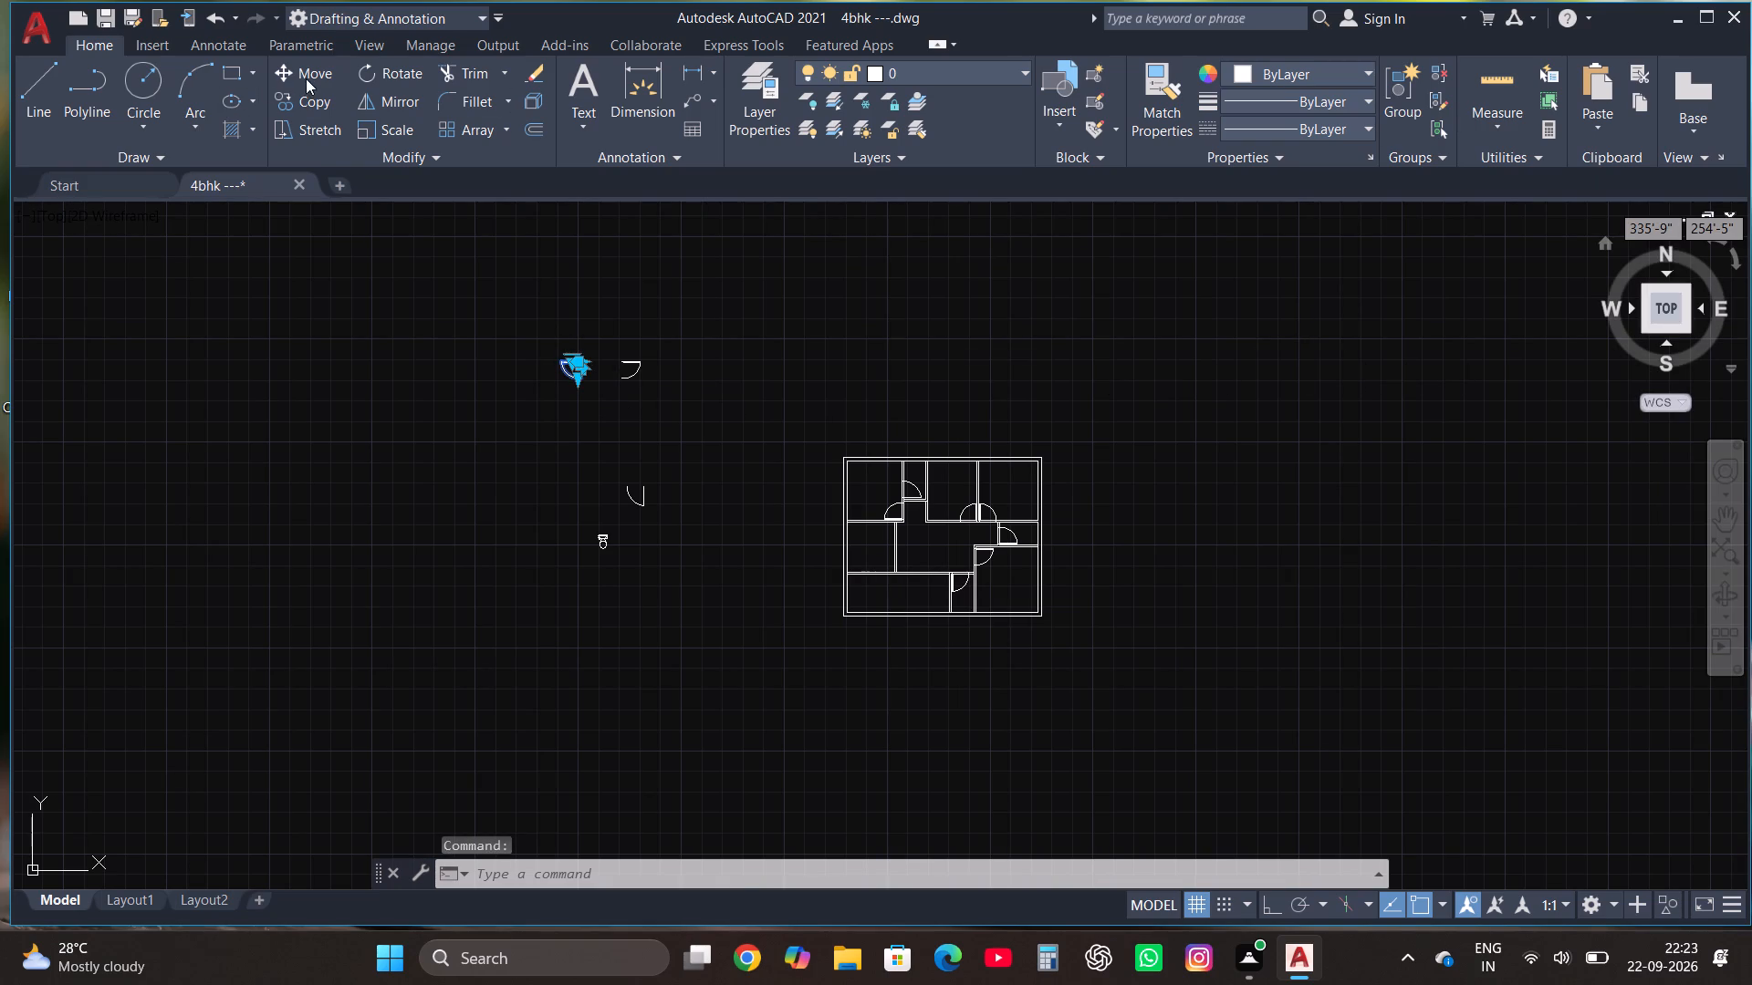
pyautogui.click(306, 78)
pyautogui.scroll(2, 635, 383)
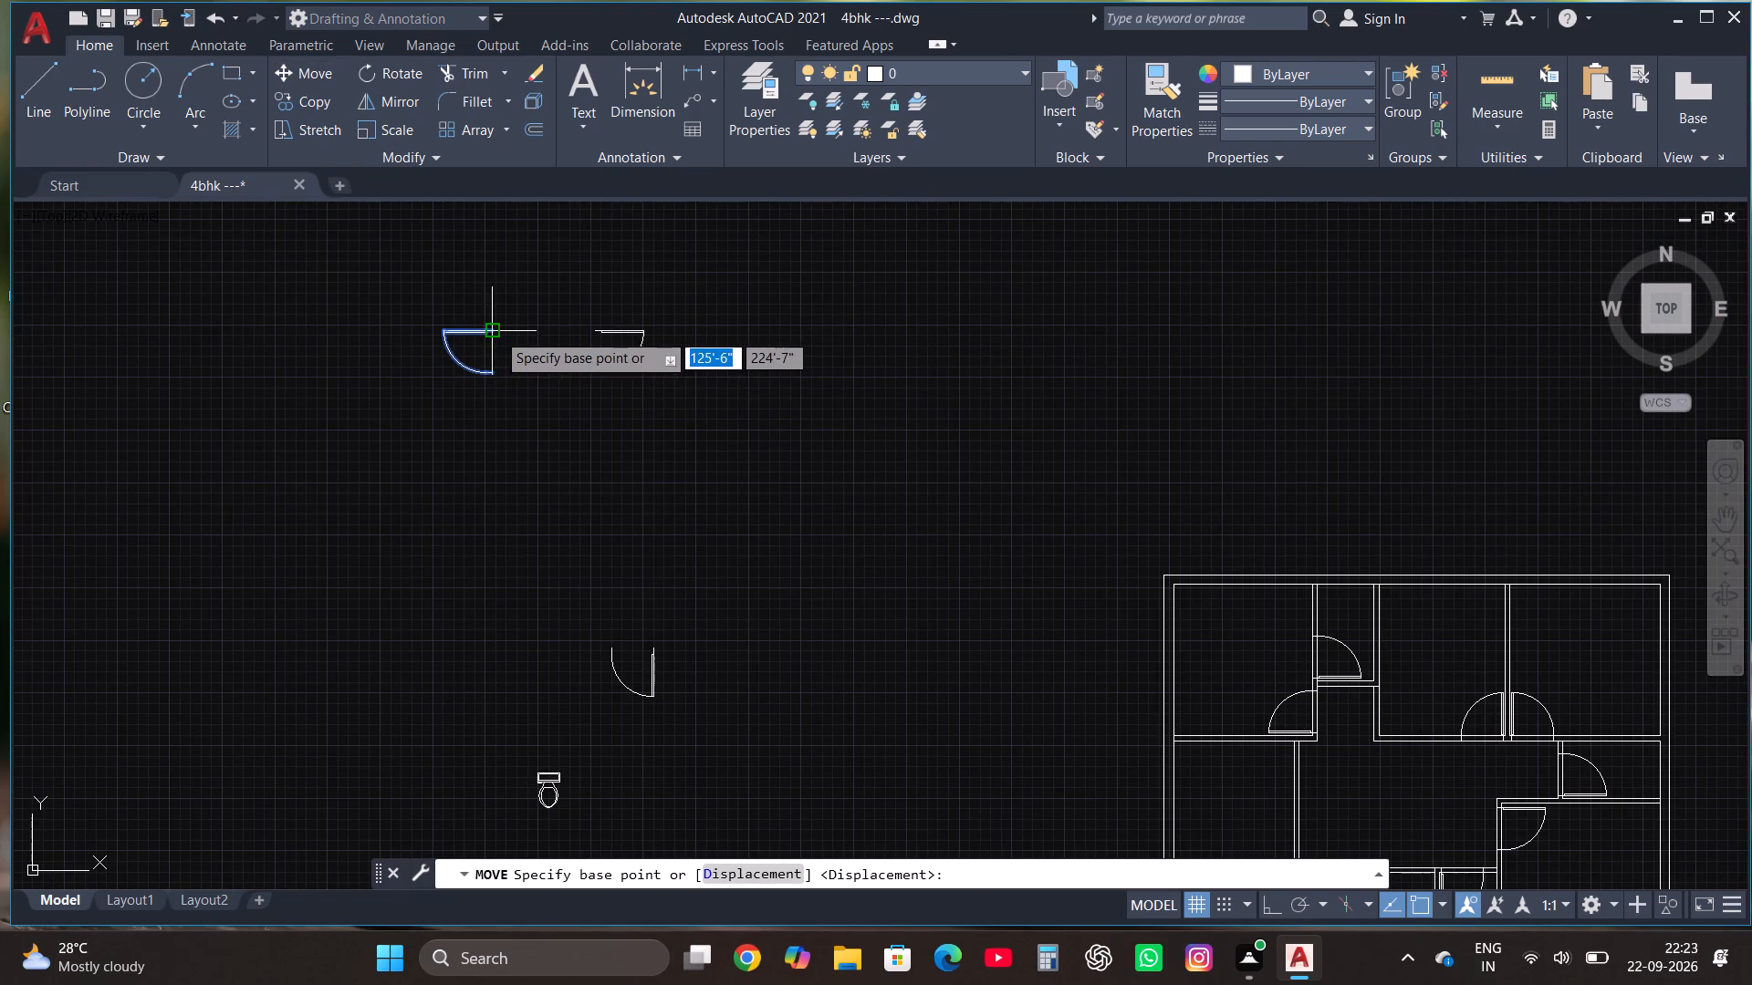
pyautogui.click(496, 332)
pyautogui.scroll(-2, 868, 405)
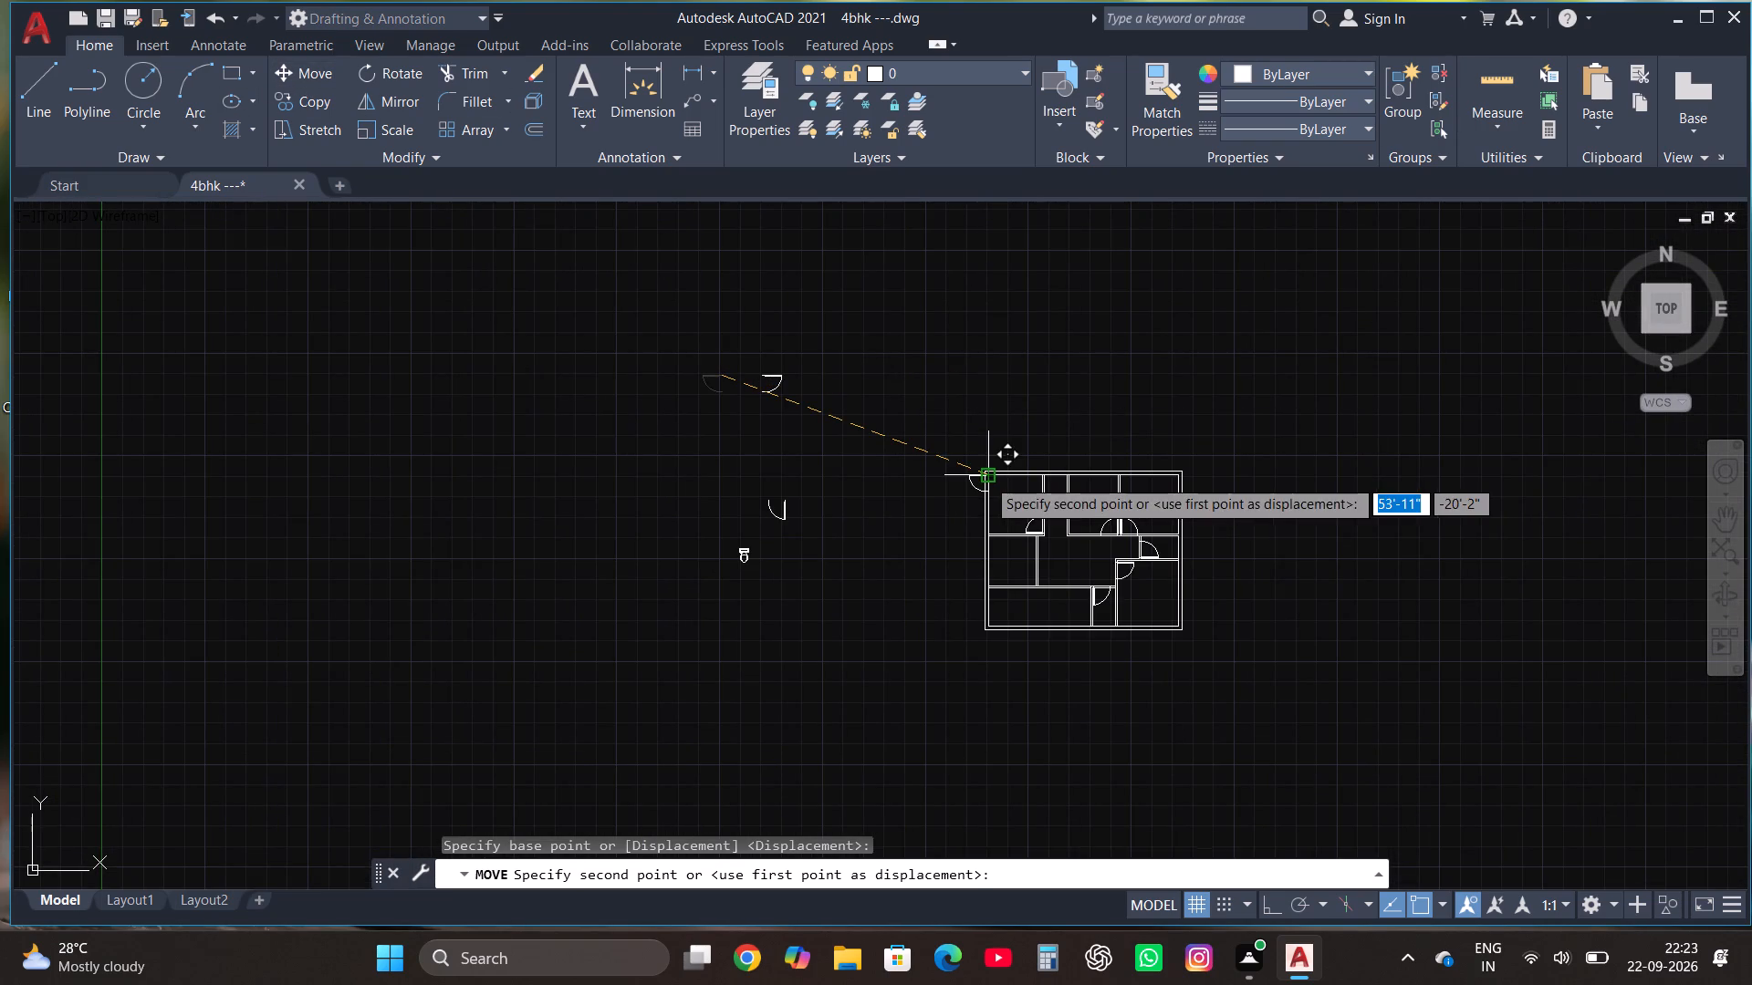
pyautogui.scroll(3, 1025, 503)
pyautogui.scroll(3, 1042, 651)
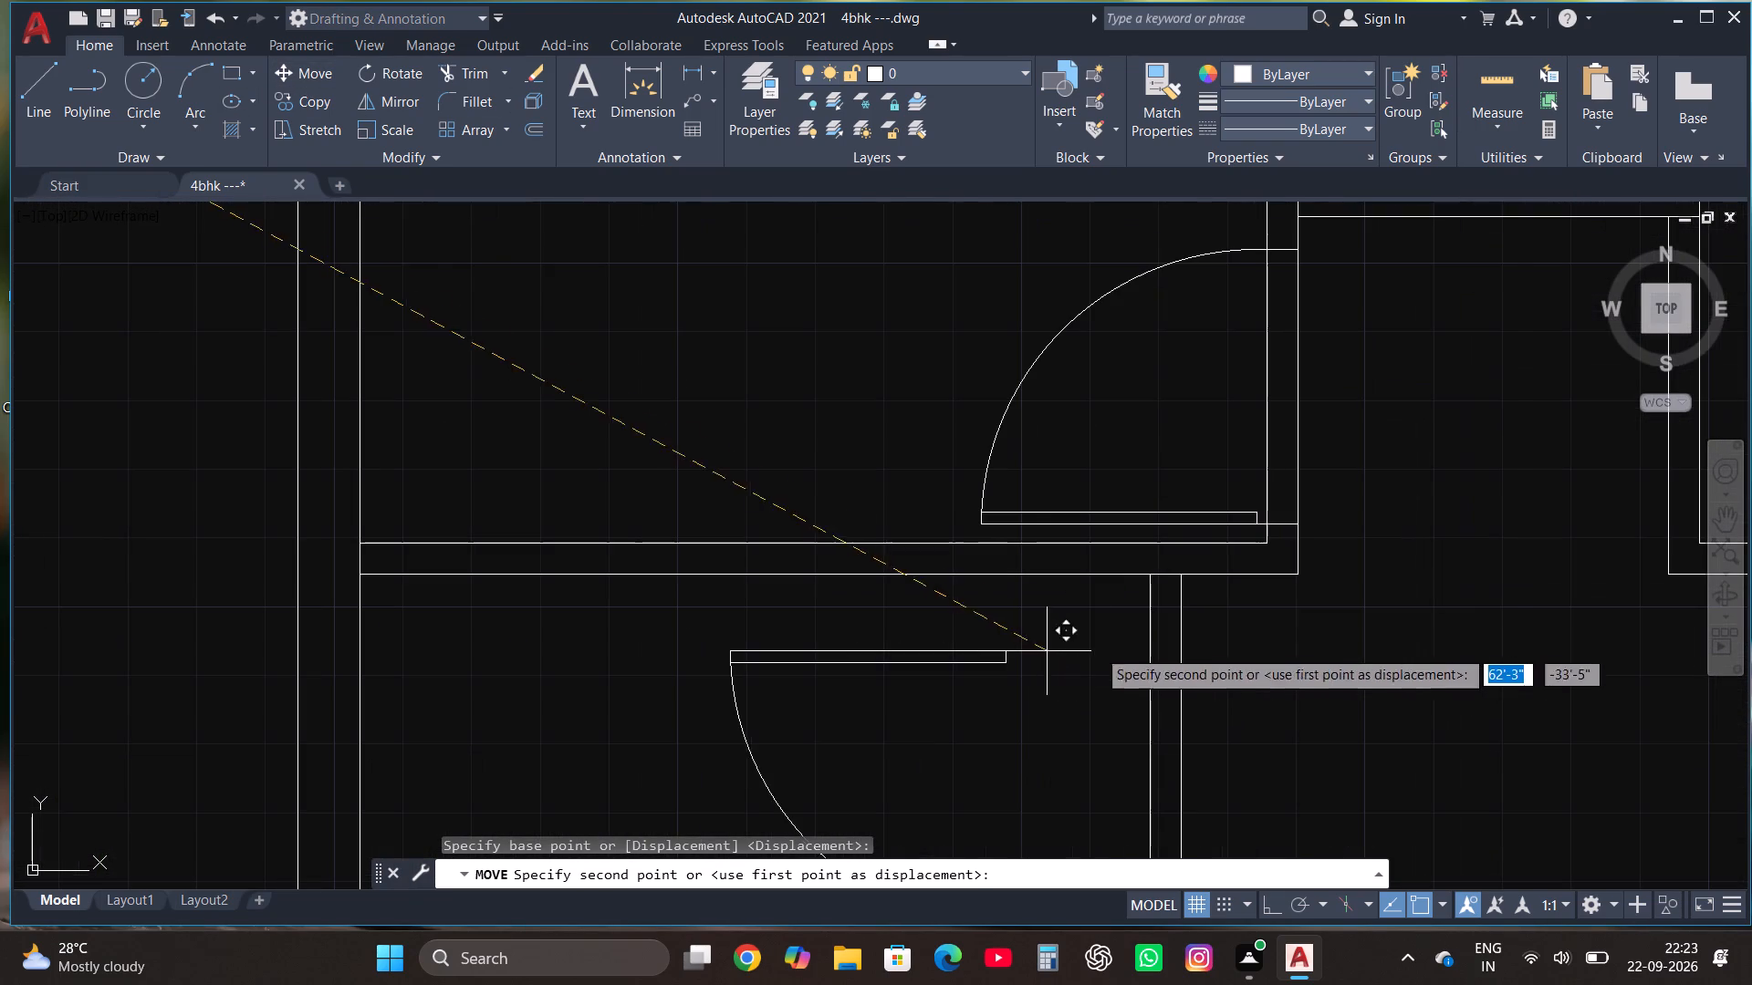
pyautogui.click(1179, 600)
# Copy the two adjacent doors of the top middle and top-right rooms to the empty space below the plan.
pyautogui.scroll(-2, 746, 534)
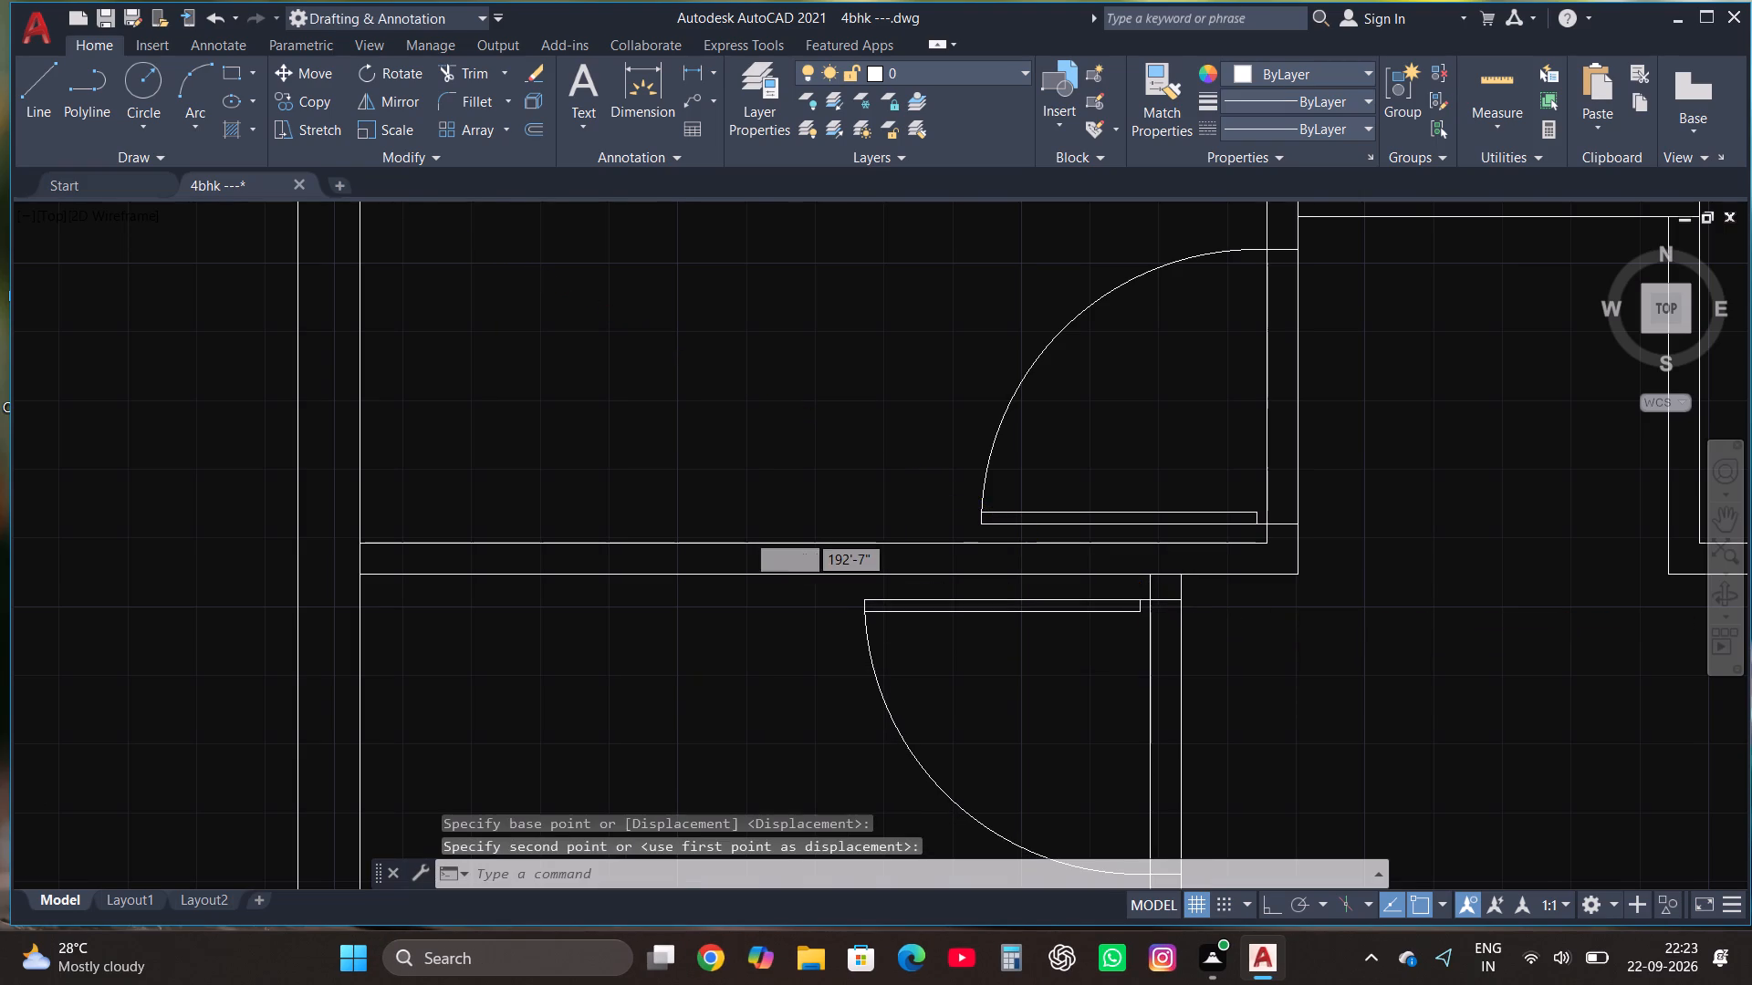
pyautogui.scroll(-2, 746, 534)
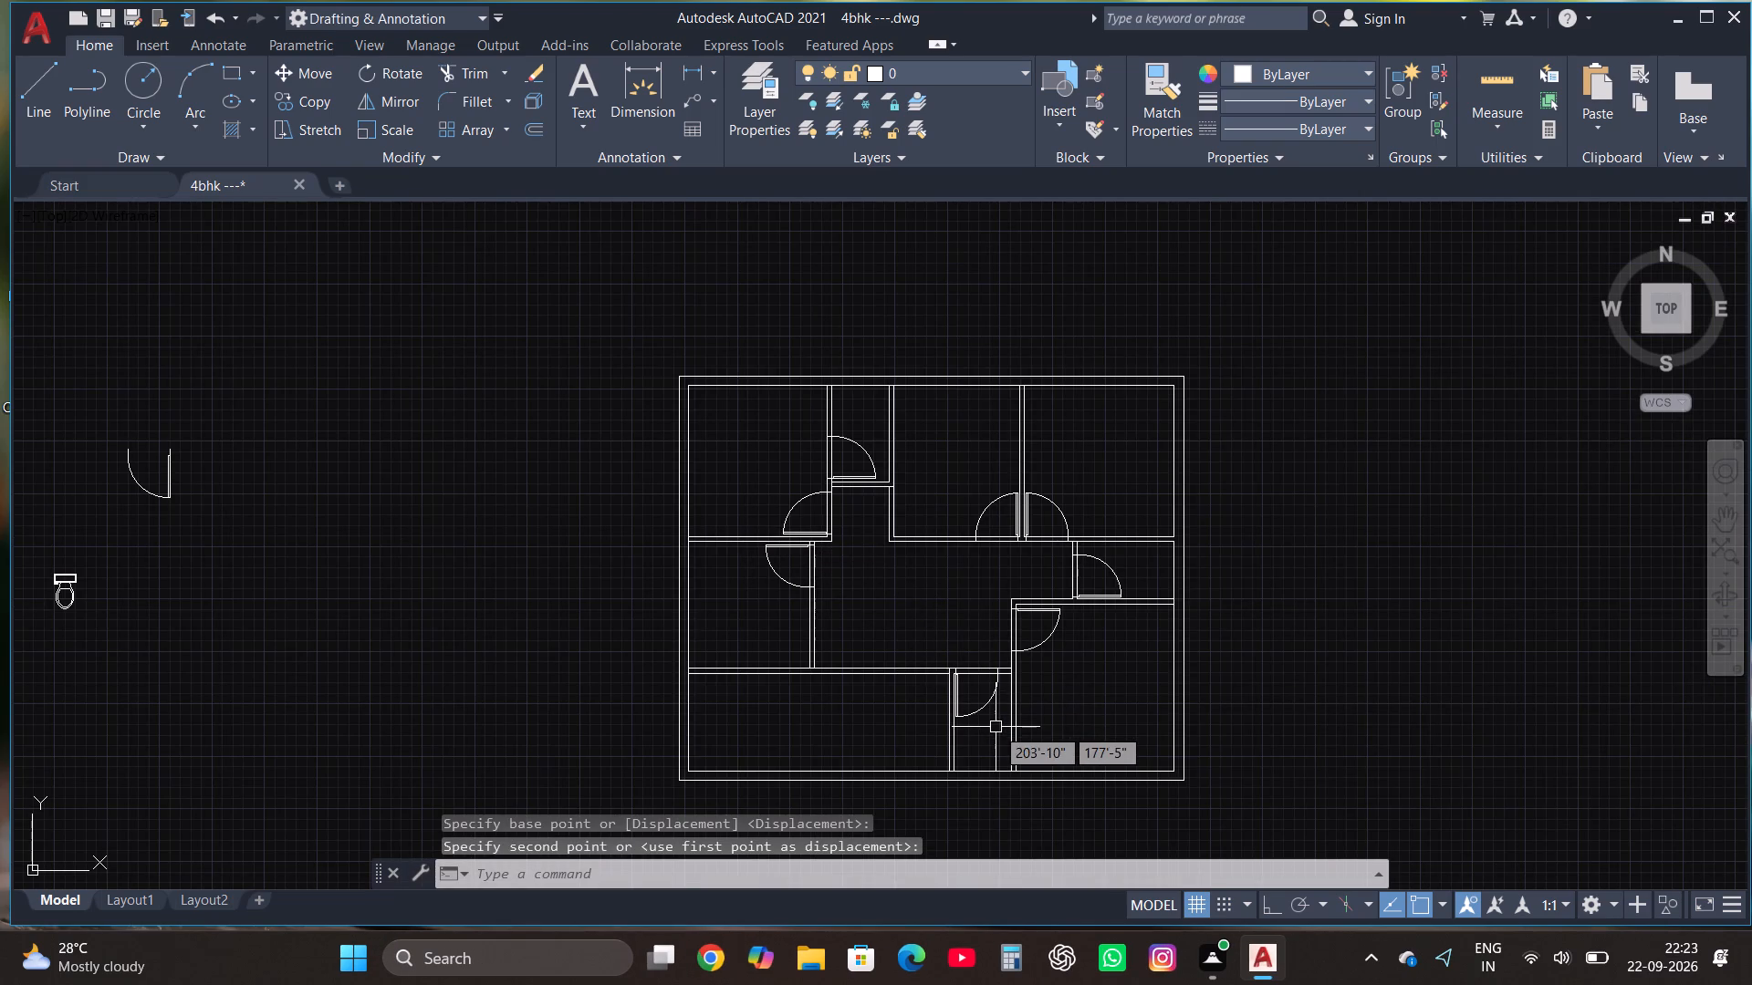
pyautogui.scroll(-1, 1005, 745)
pyautogui.scroll(3, 1006, 579)
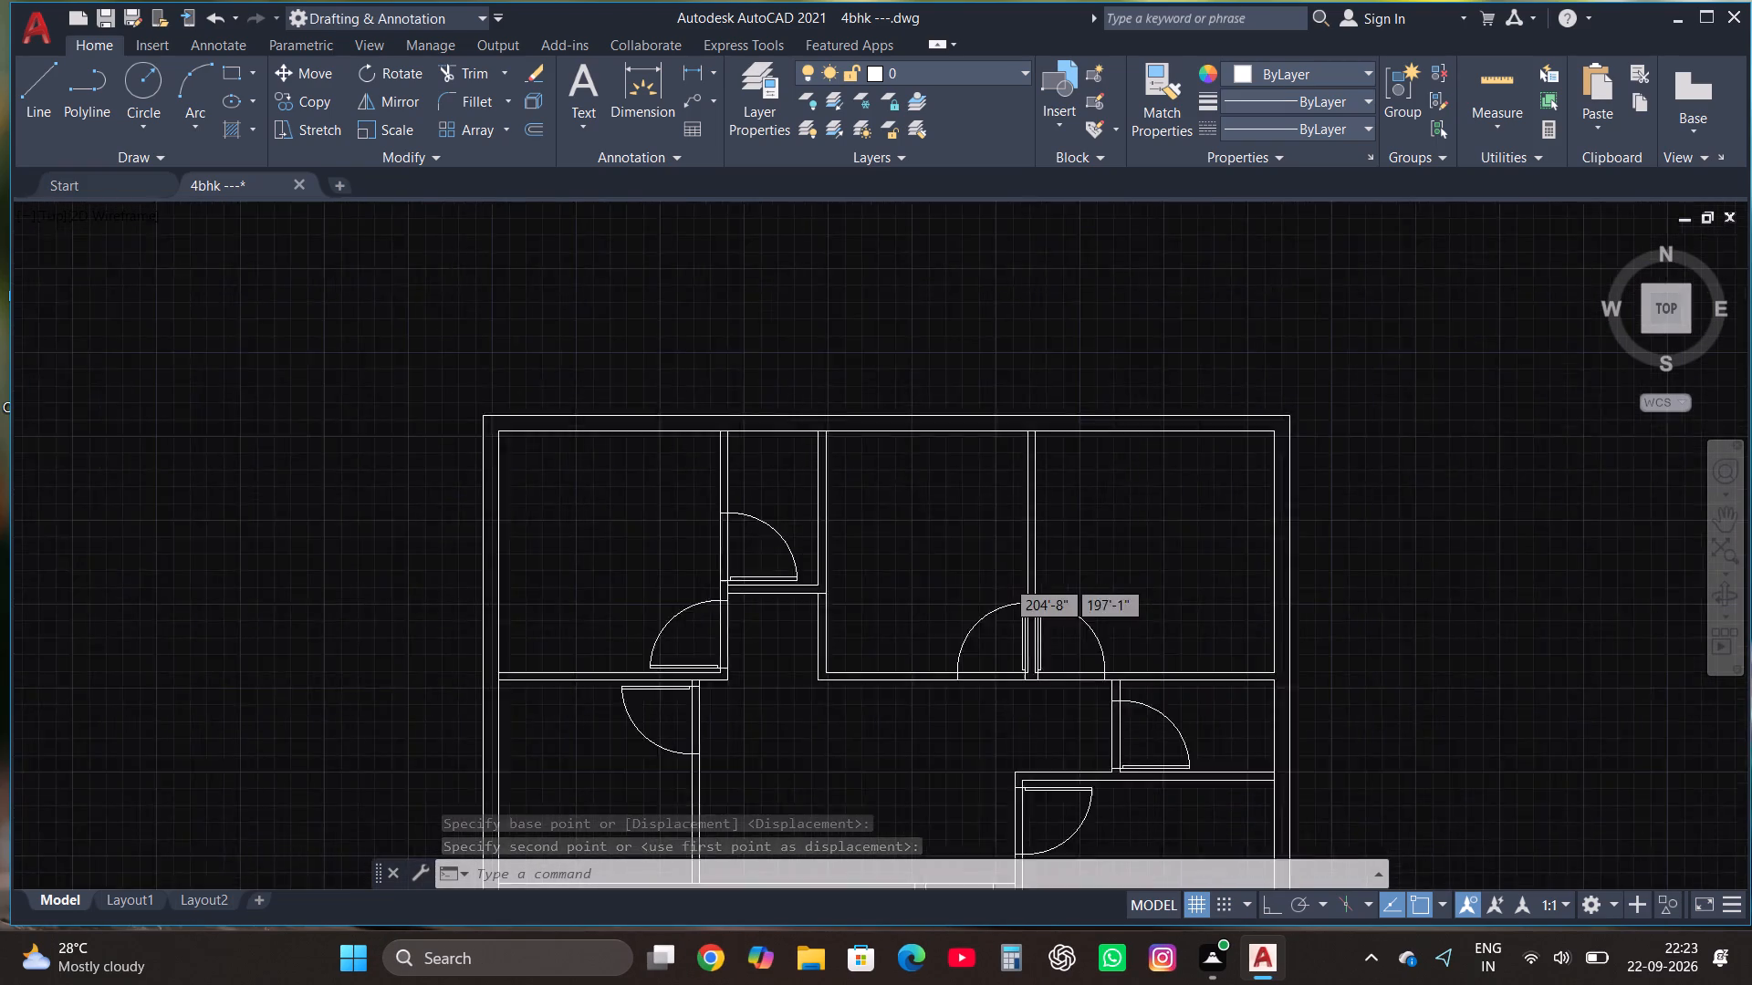
pyautogui.click(902, 760)
pyautogui.click(1199, 559)
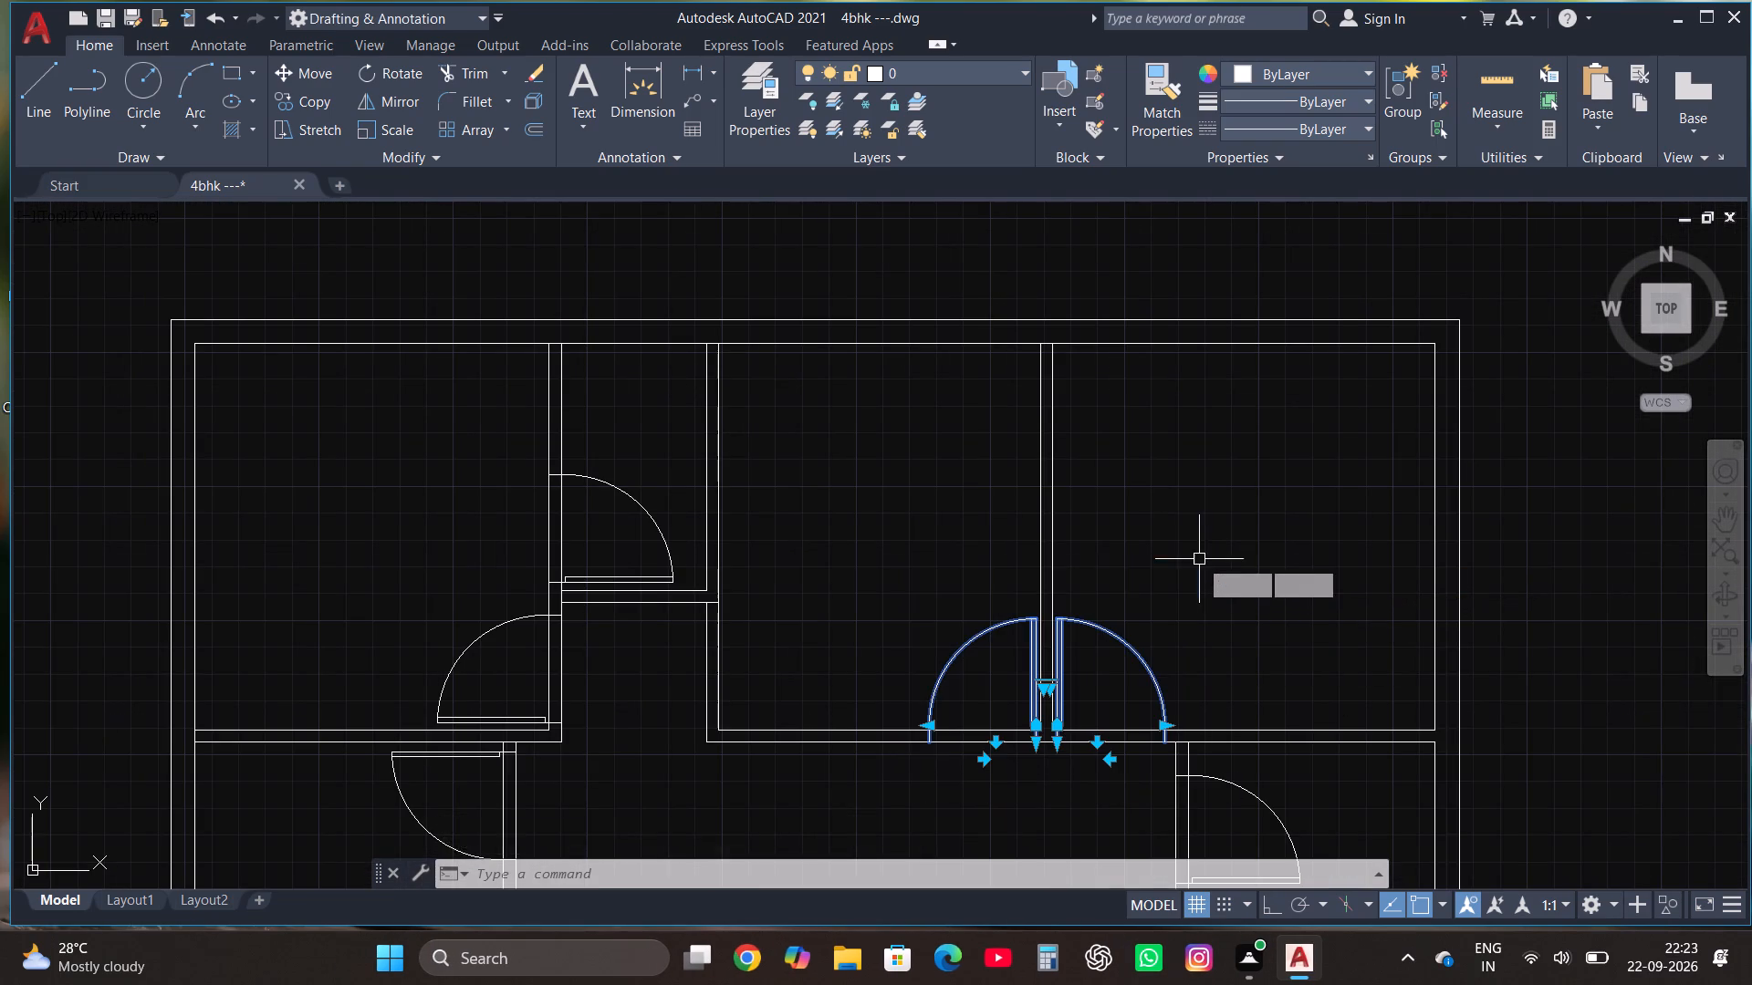
pyautogui.click(308, 104)
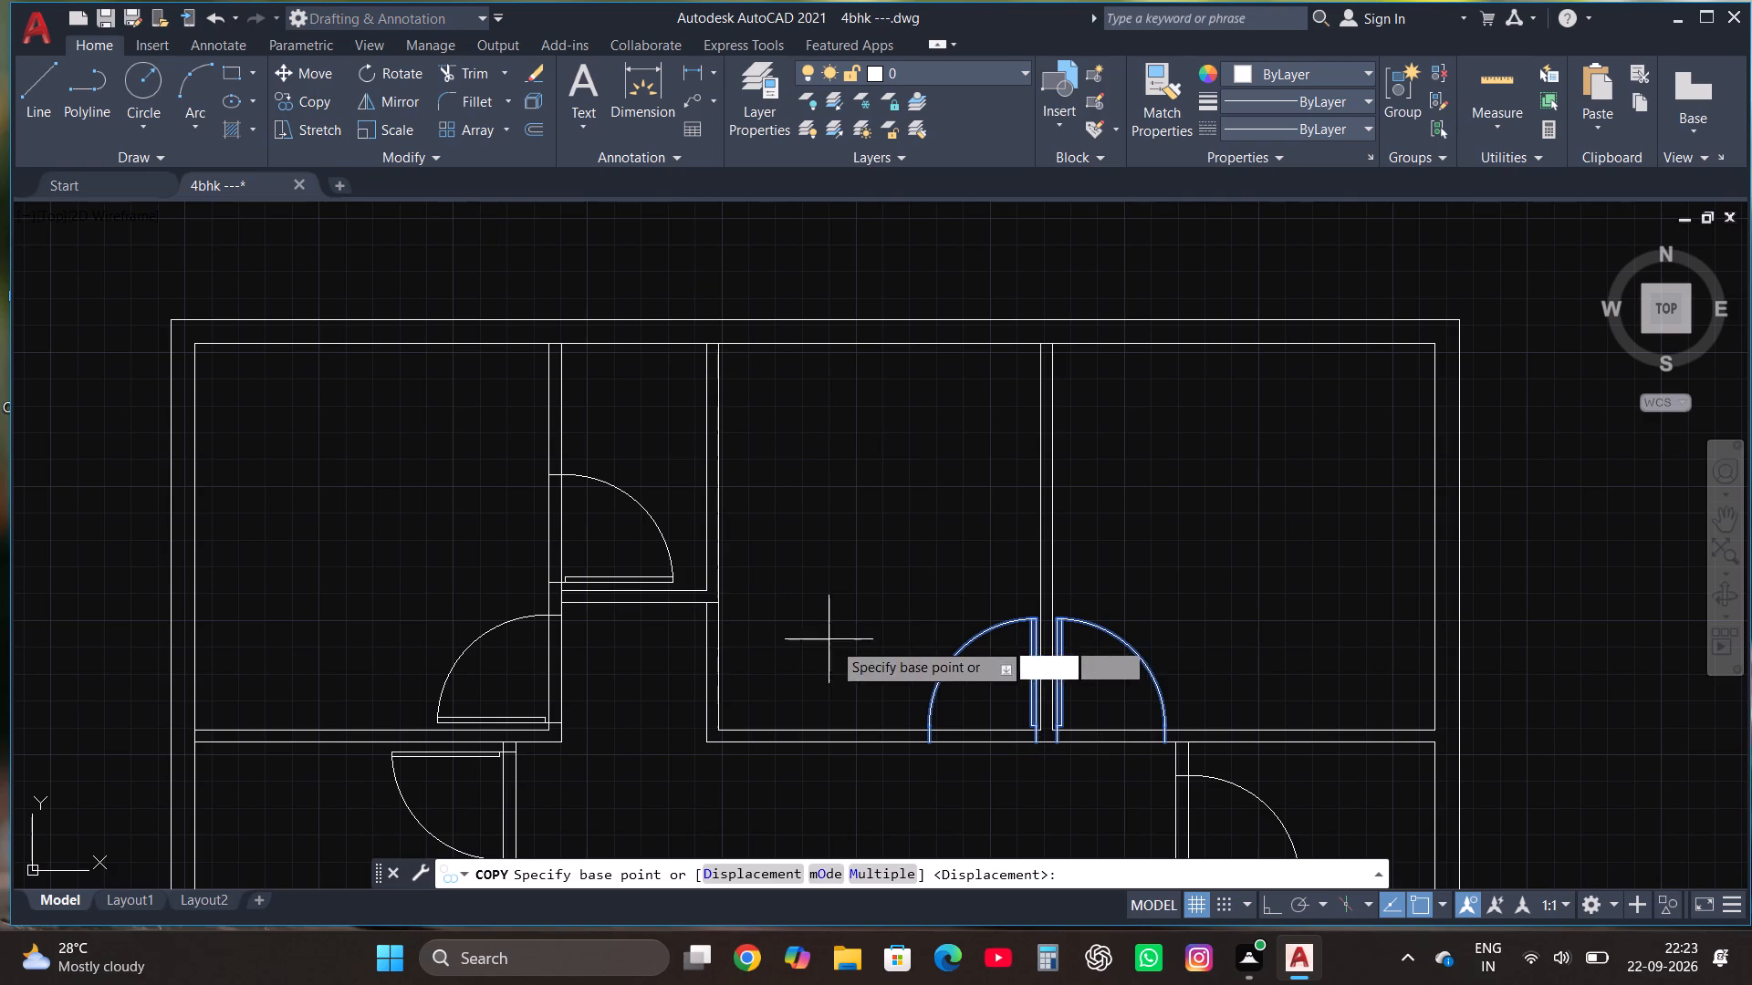
pyautogui.click(924, 642)
pyautogui.scroll(-4, 730, 385)
pyautogui.scroll(1, 700, 640)
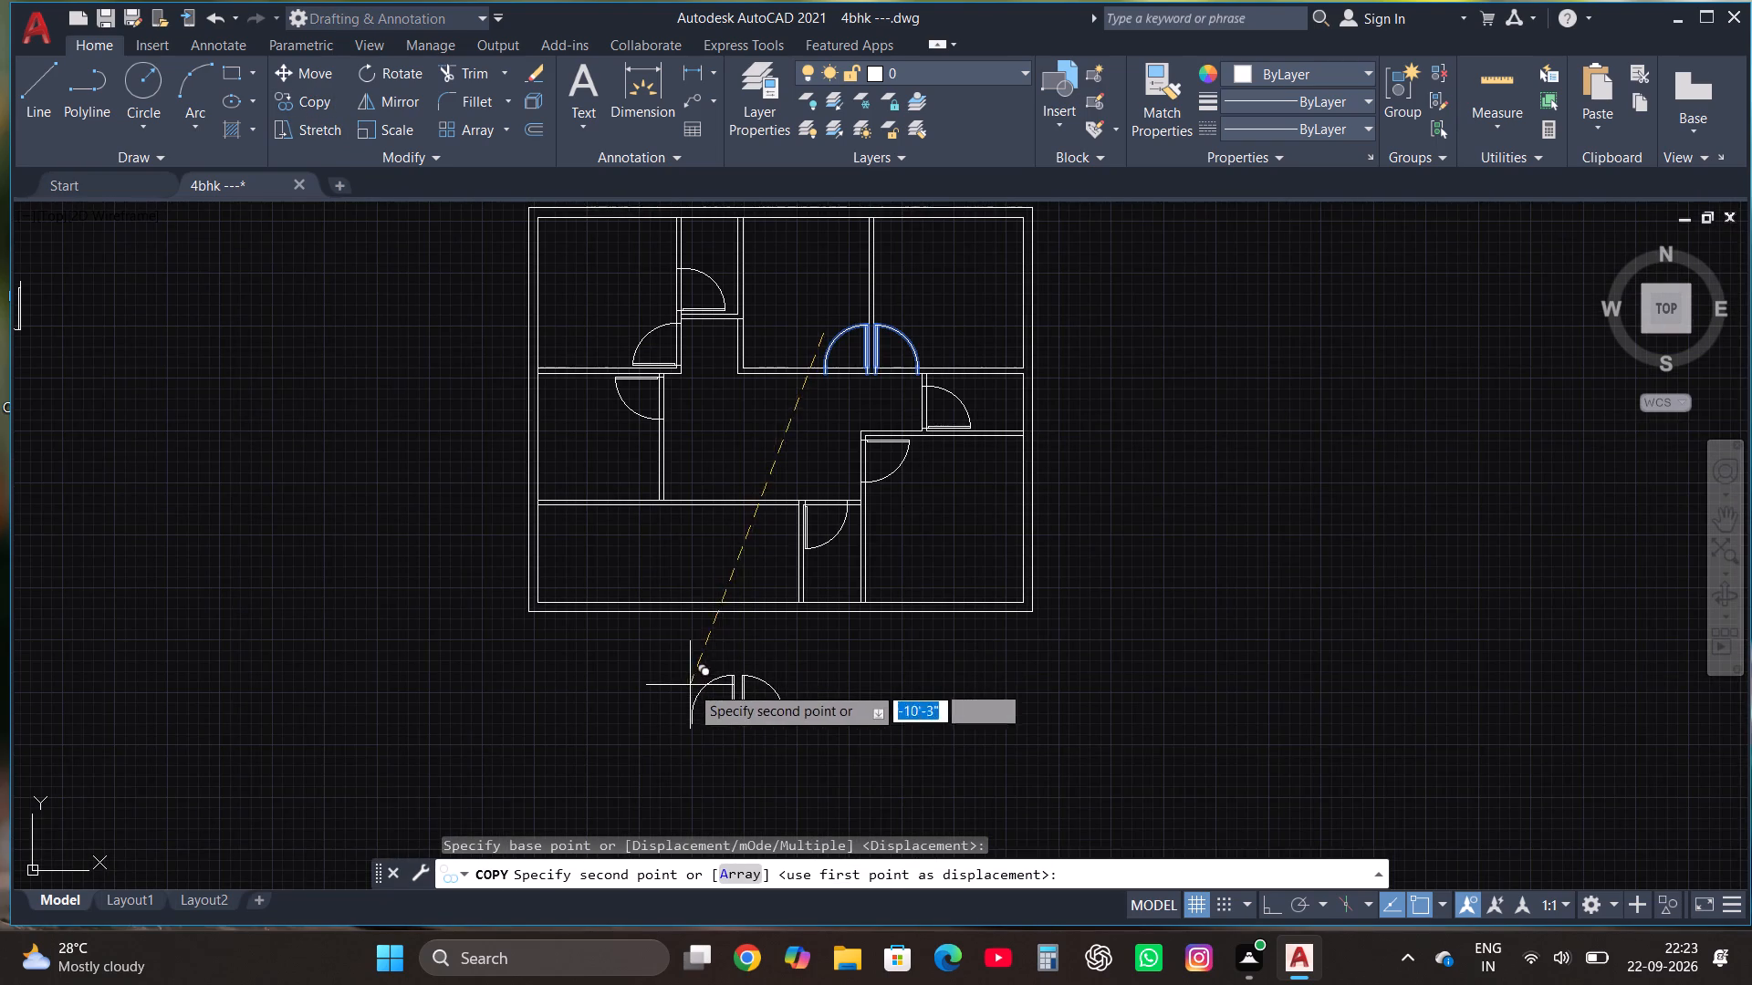
pyautogui.click(690, 685)
# Move the left copied door to the other side of the right one so their swings meet as a double door.
pyautogui.scroll(3, 703, 742)
pyautogui.moveTo(701, 685); pyautogui.dragTo(672, 641)
pyautogui.click(608, 562)
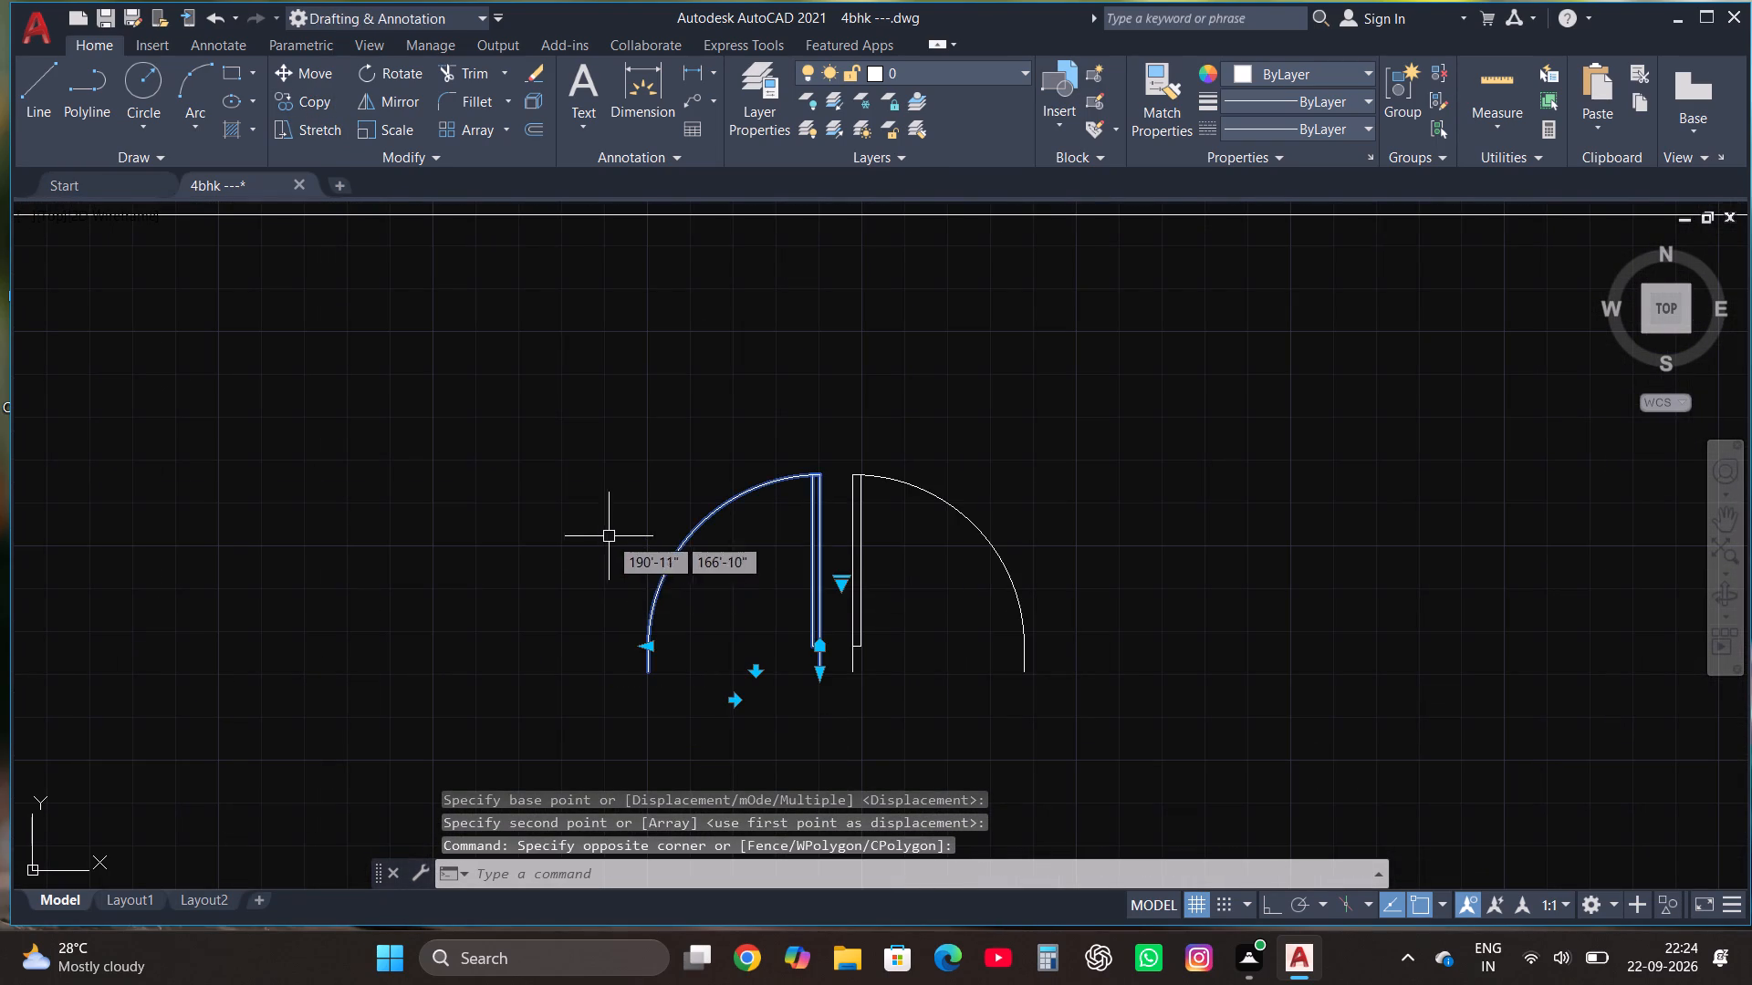
pyautogui.click(319, 68)
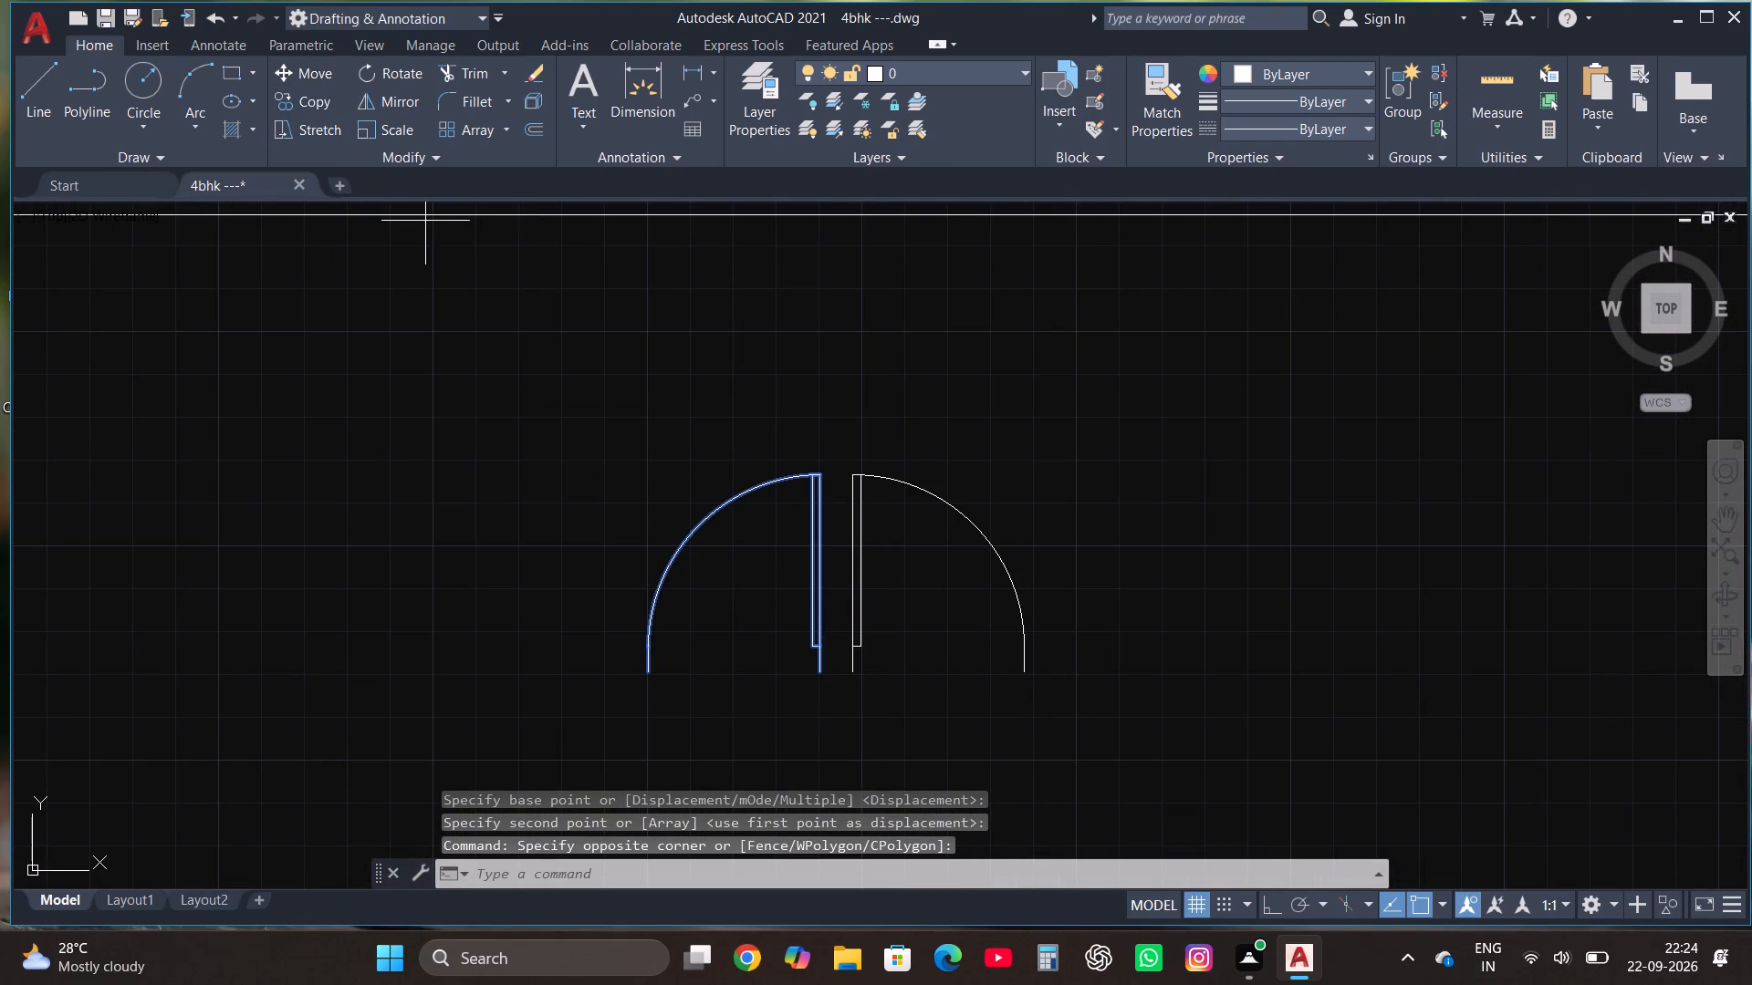
pyautogui.click(652, 676)
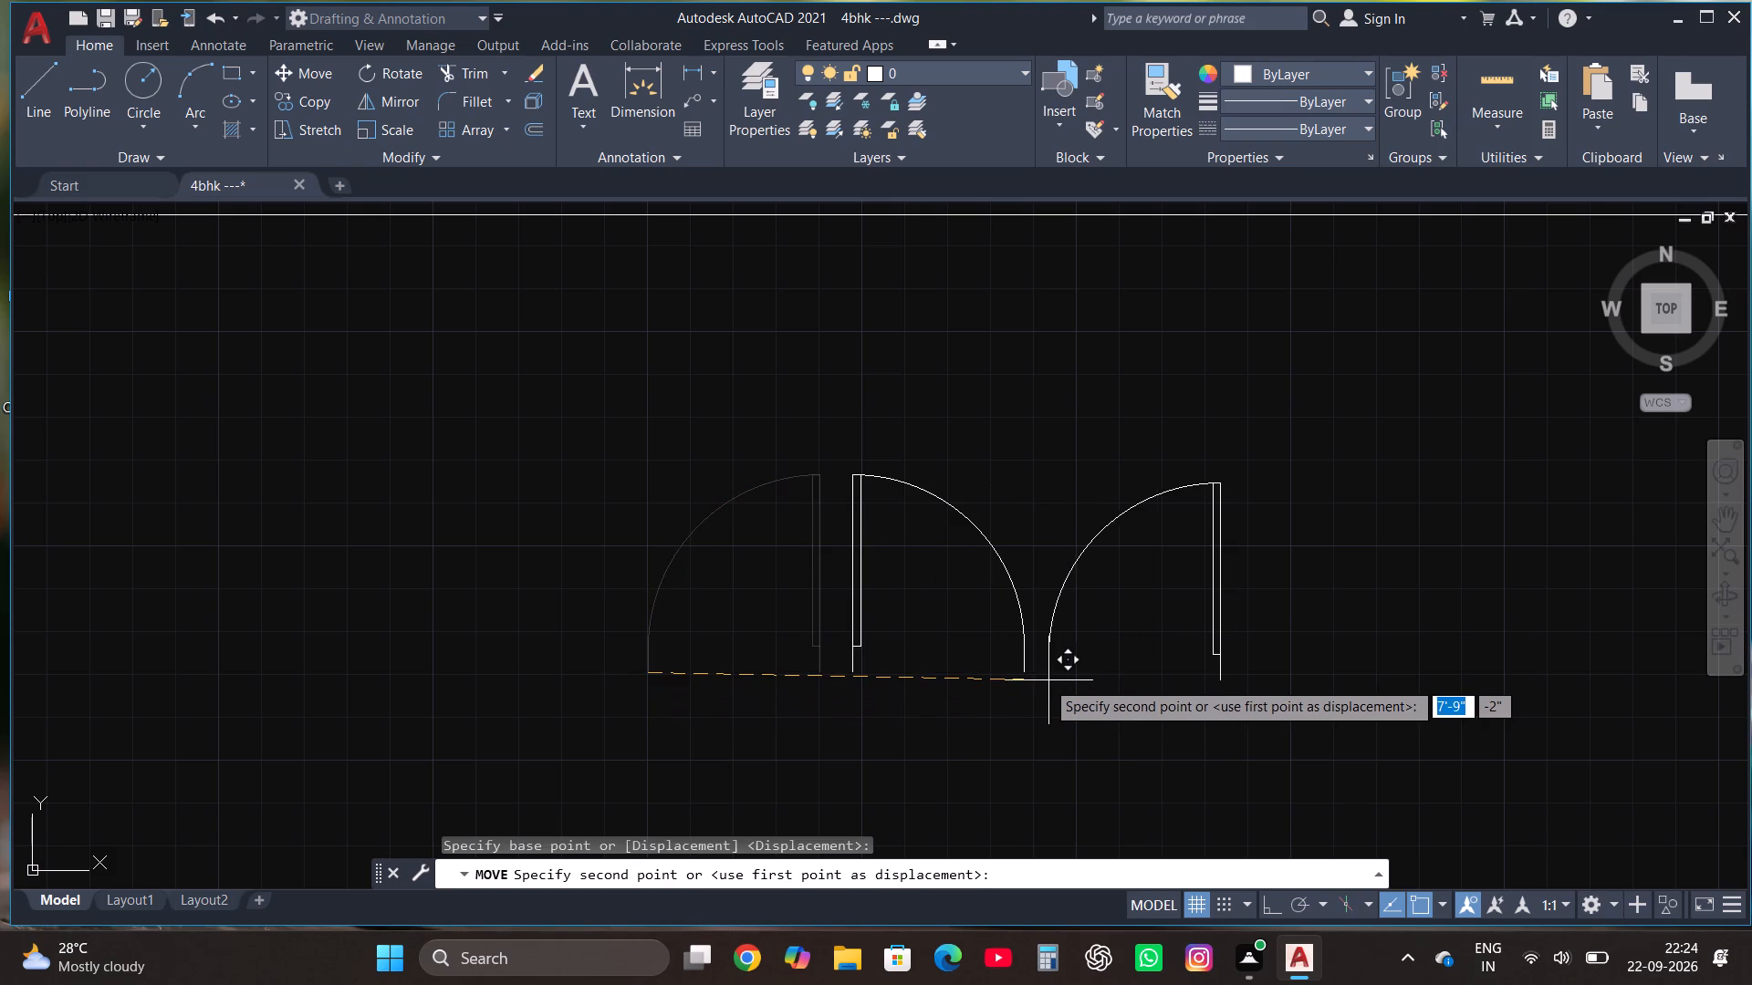
pyautogui.click(1019, 672)
# Scale the double door below the plan down to about half its size, based at its lower-left end.
pyautogui.click(735, 714)
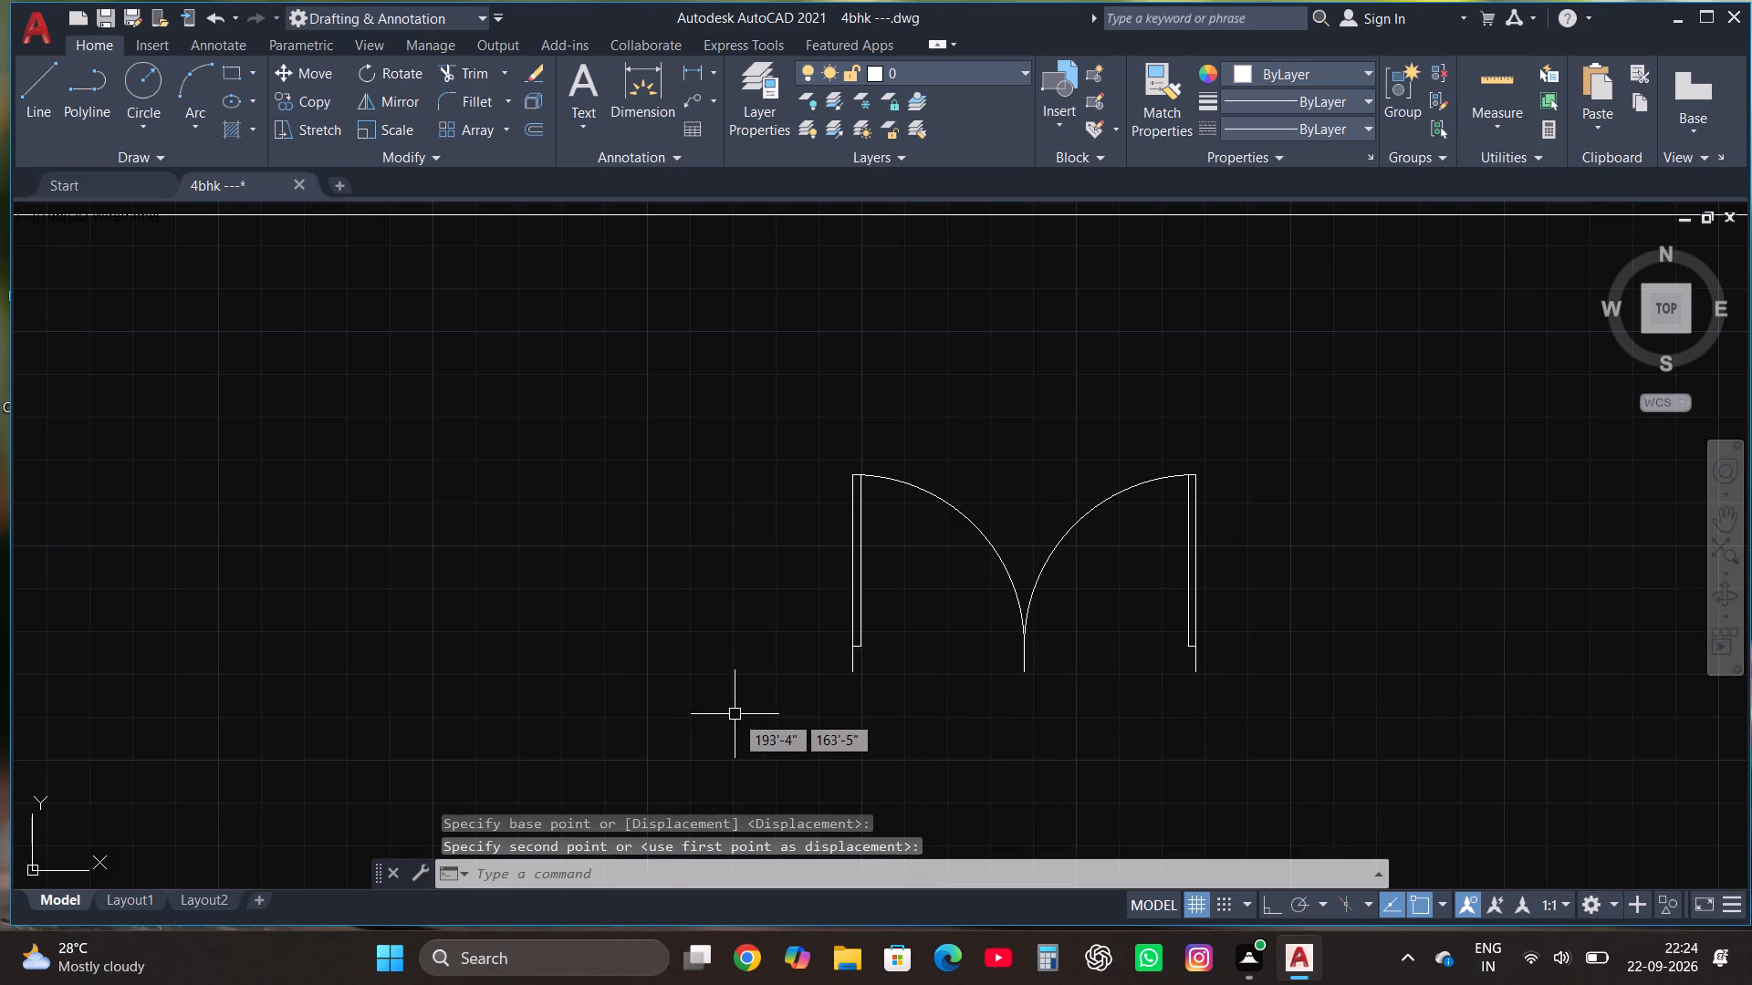
pyautogui.click(1275, 433)
pyautogui.click(399, 130)
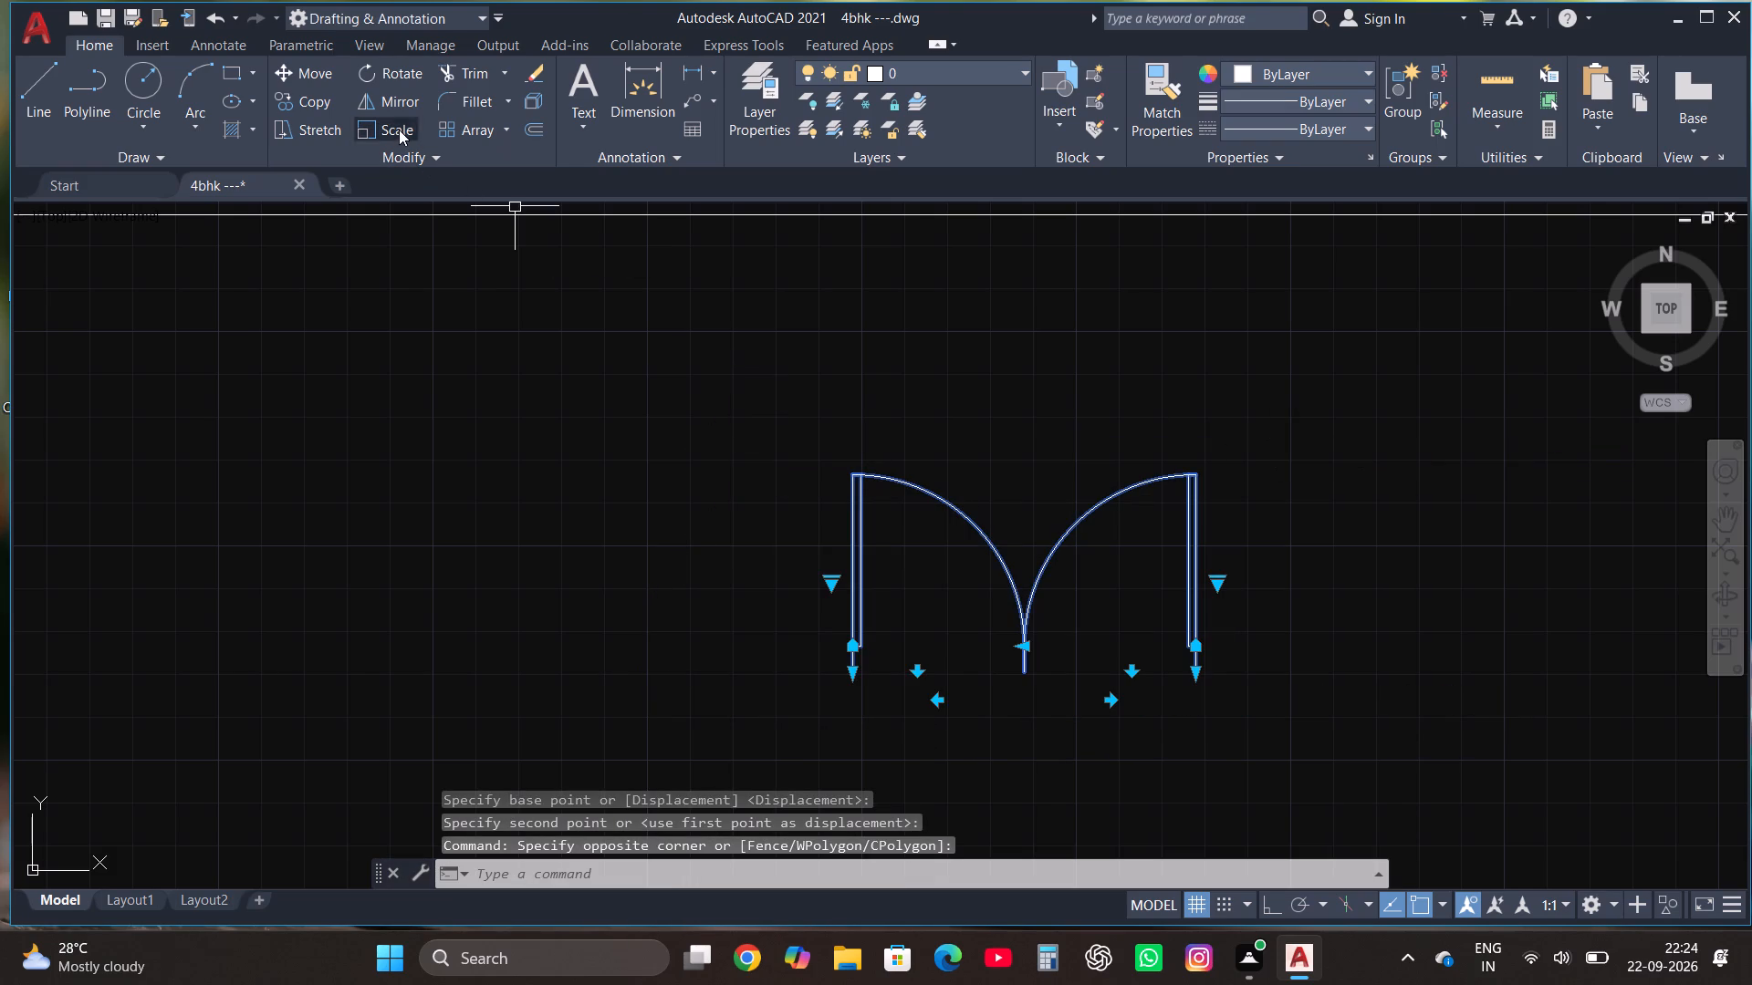
pyautogui.click(850, 672)
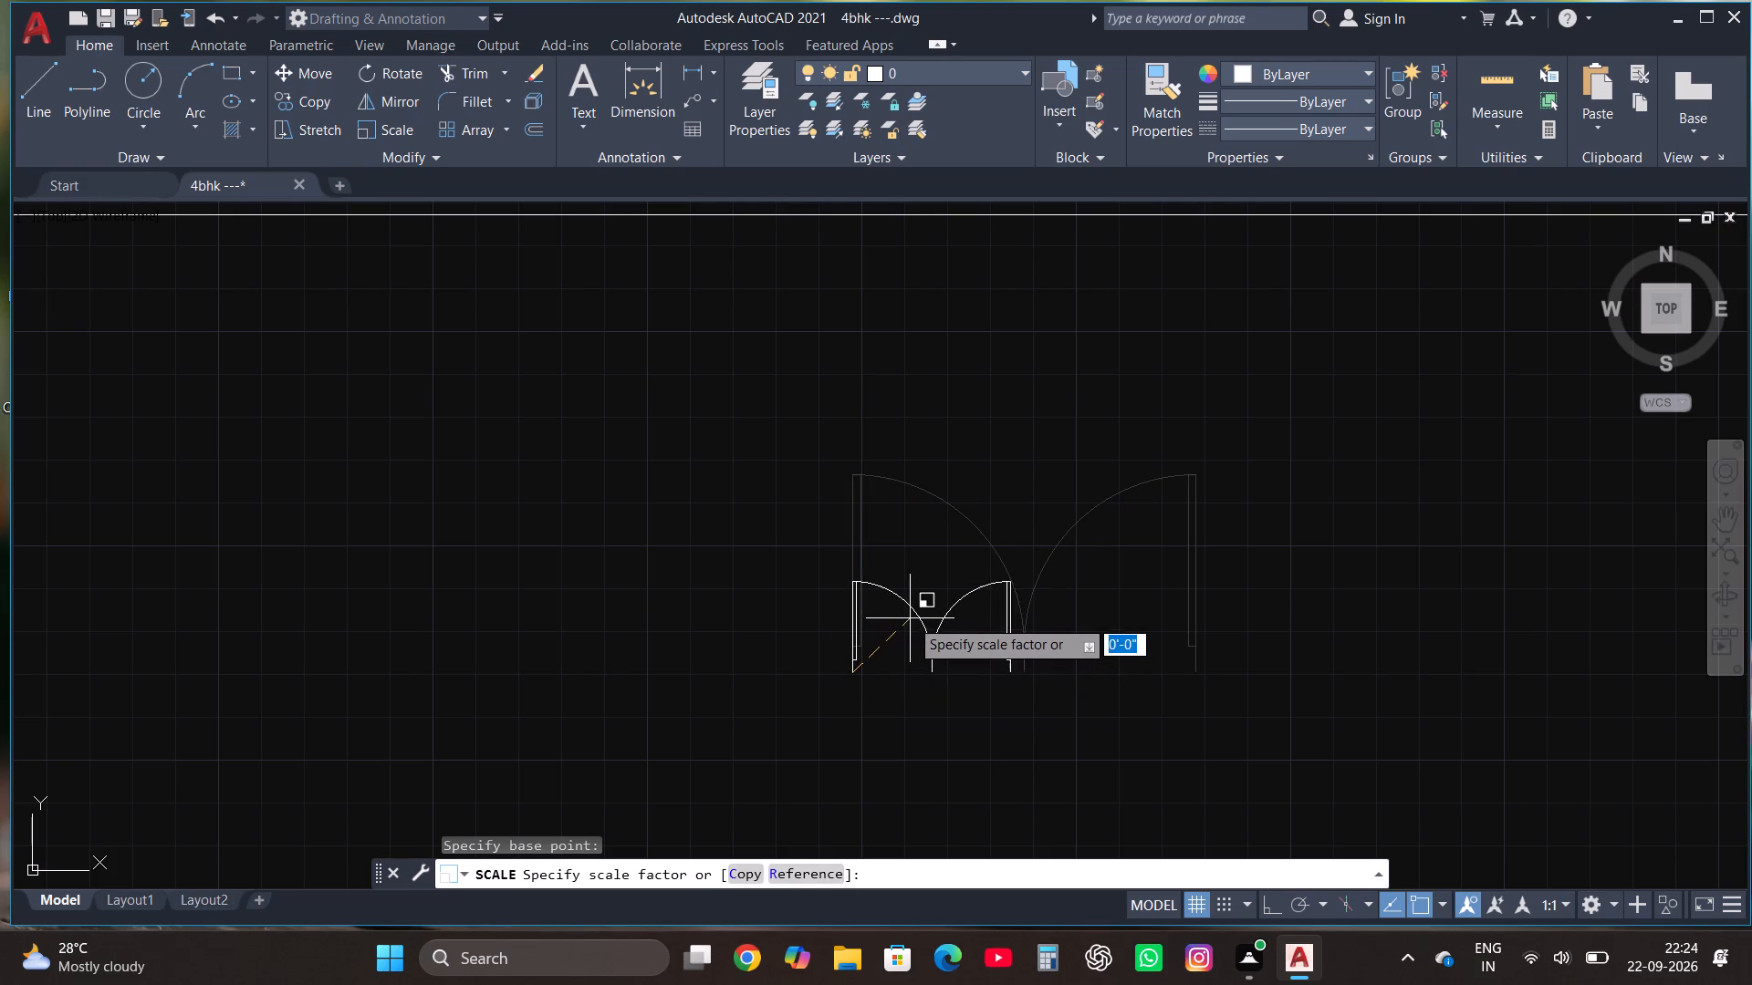
pyautogui.click(916, 611)
# Move the double door from below the plan up onto the bottom-left room's upper partition, beside the small bottom room.
pyautogui.scroll(-2, 920, 644)
pyautogui.click(874, 681)
pyautogui.click(1023, 580)
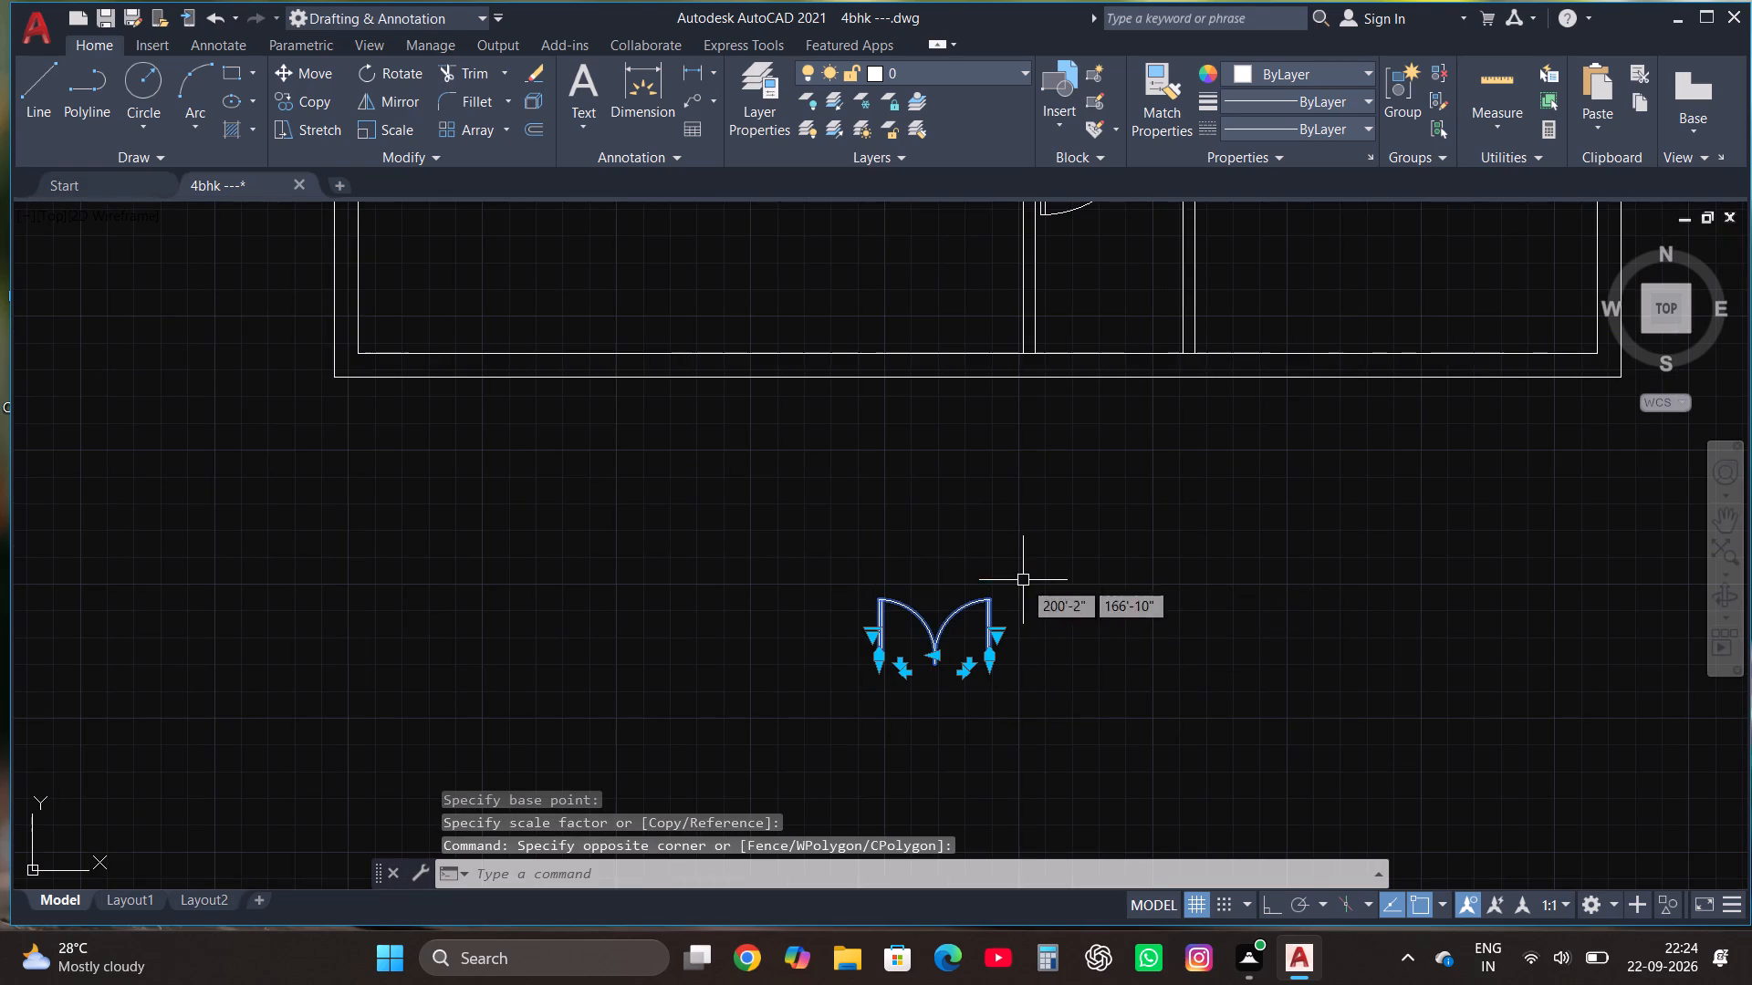
pyautogui.click(328, 68)
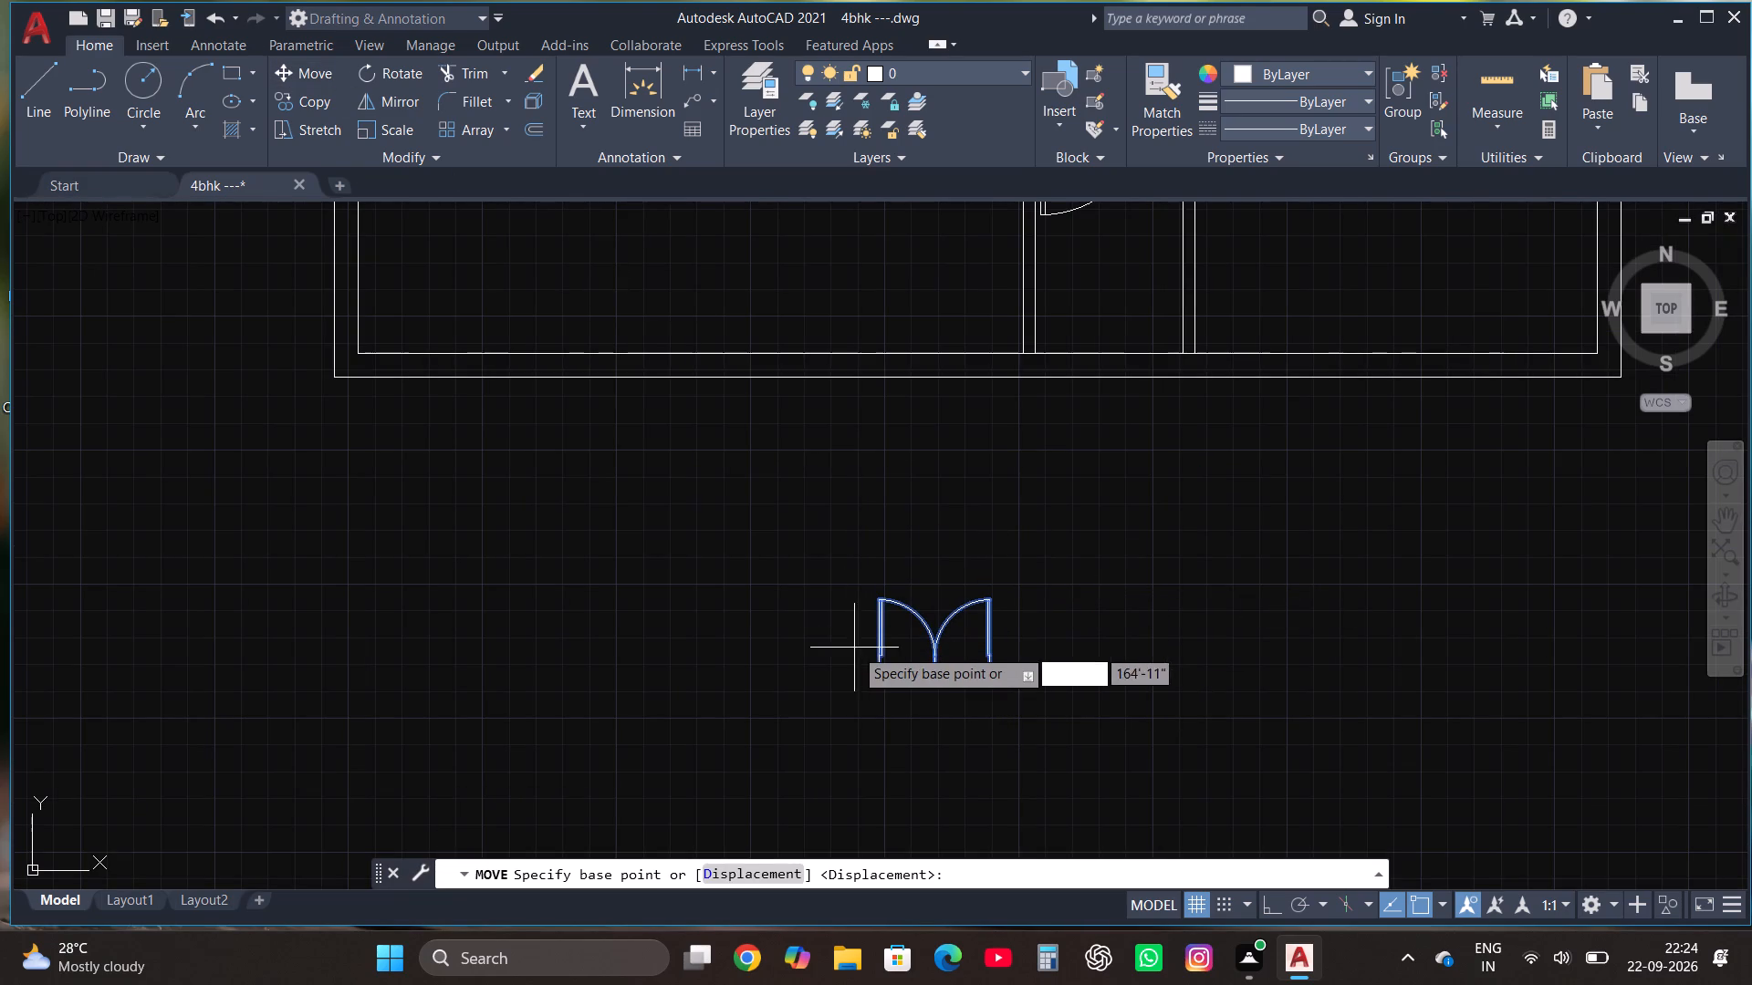
pyautogui.click(878, 669)
pyautogui.scroll(-3, 887, 723)
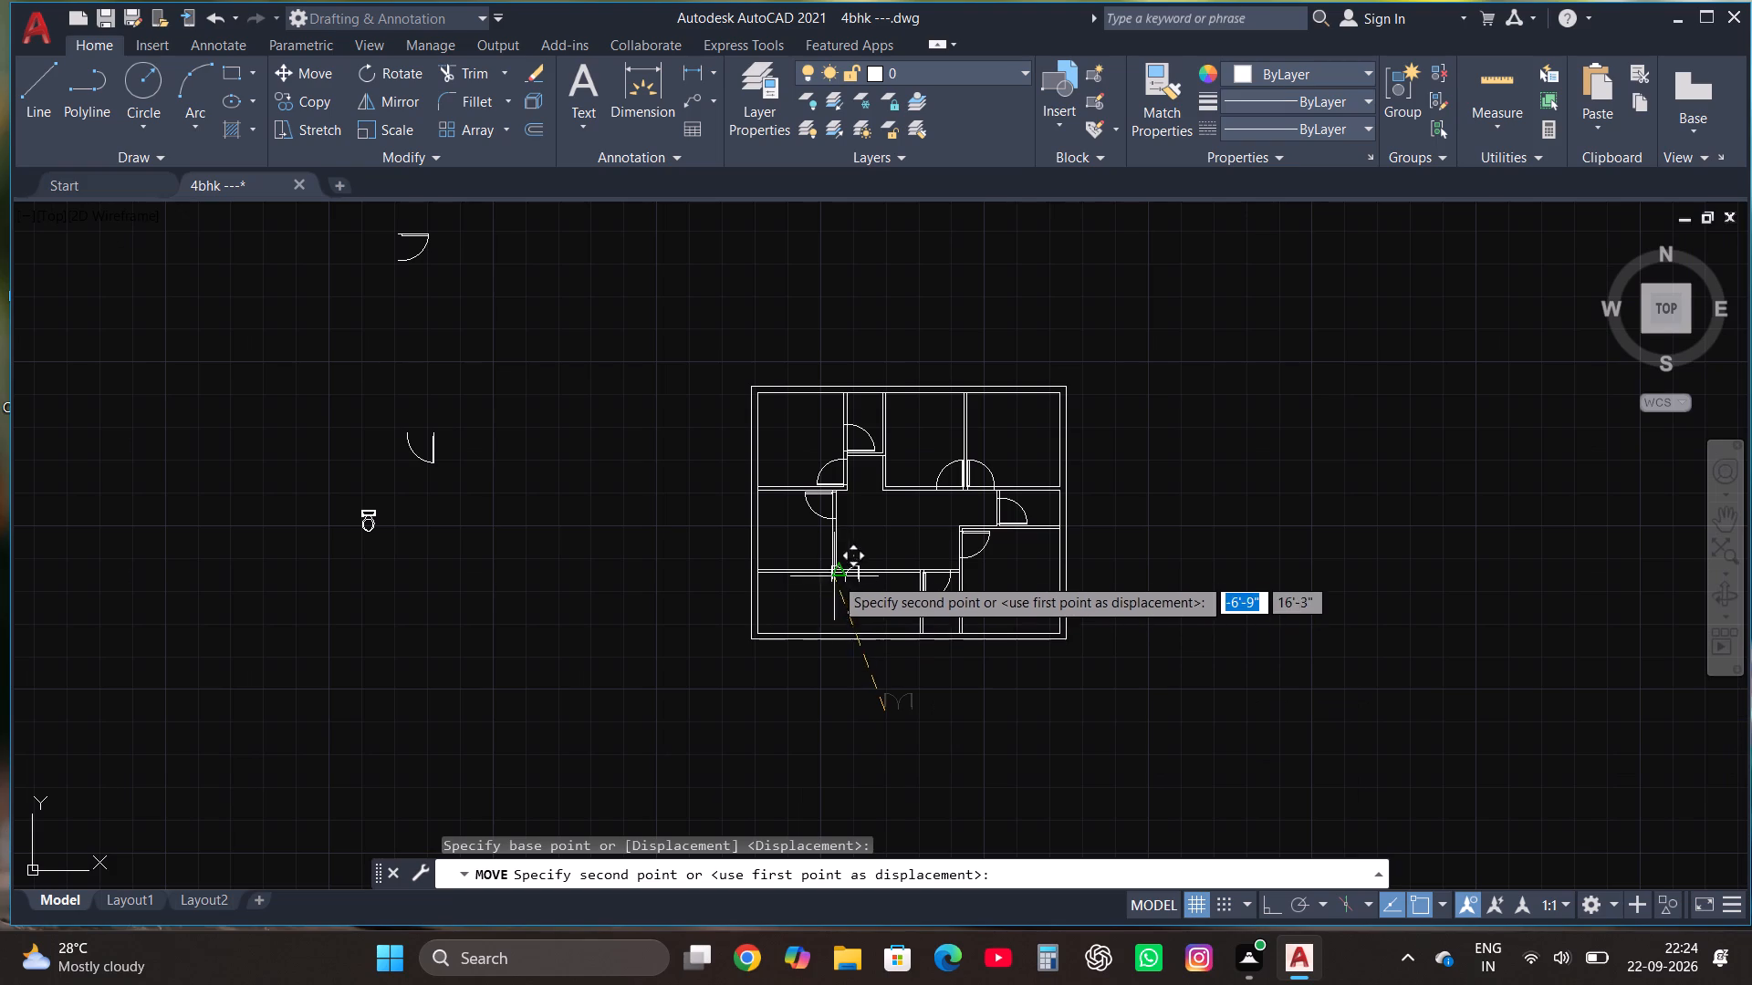
pyautogui.scroll(4, 883, 575)
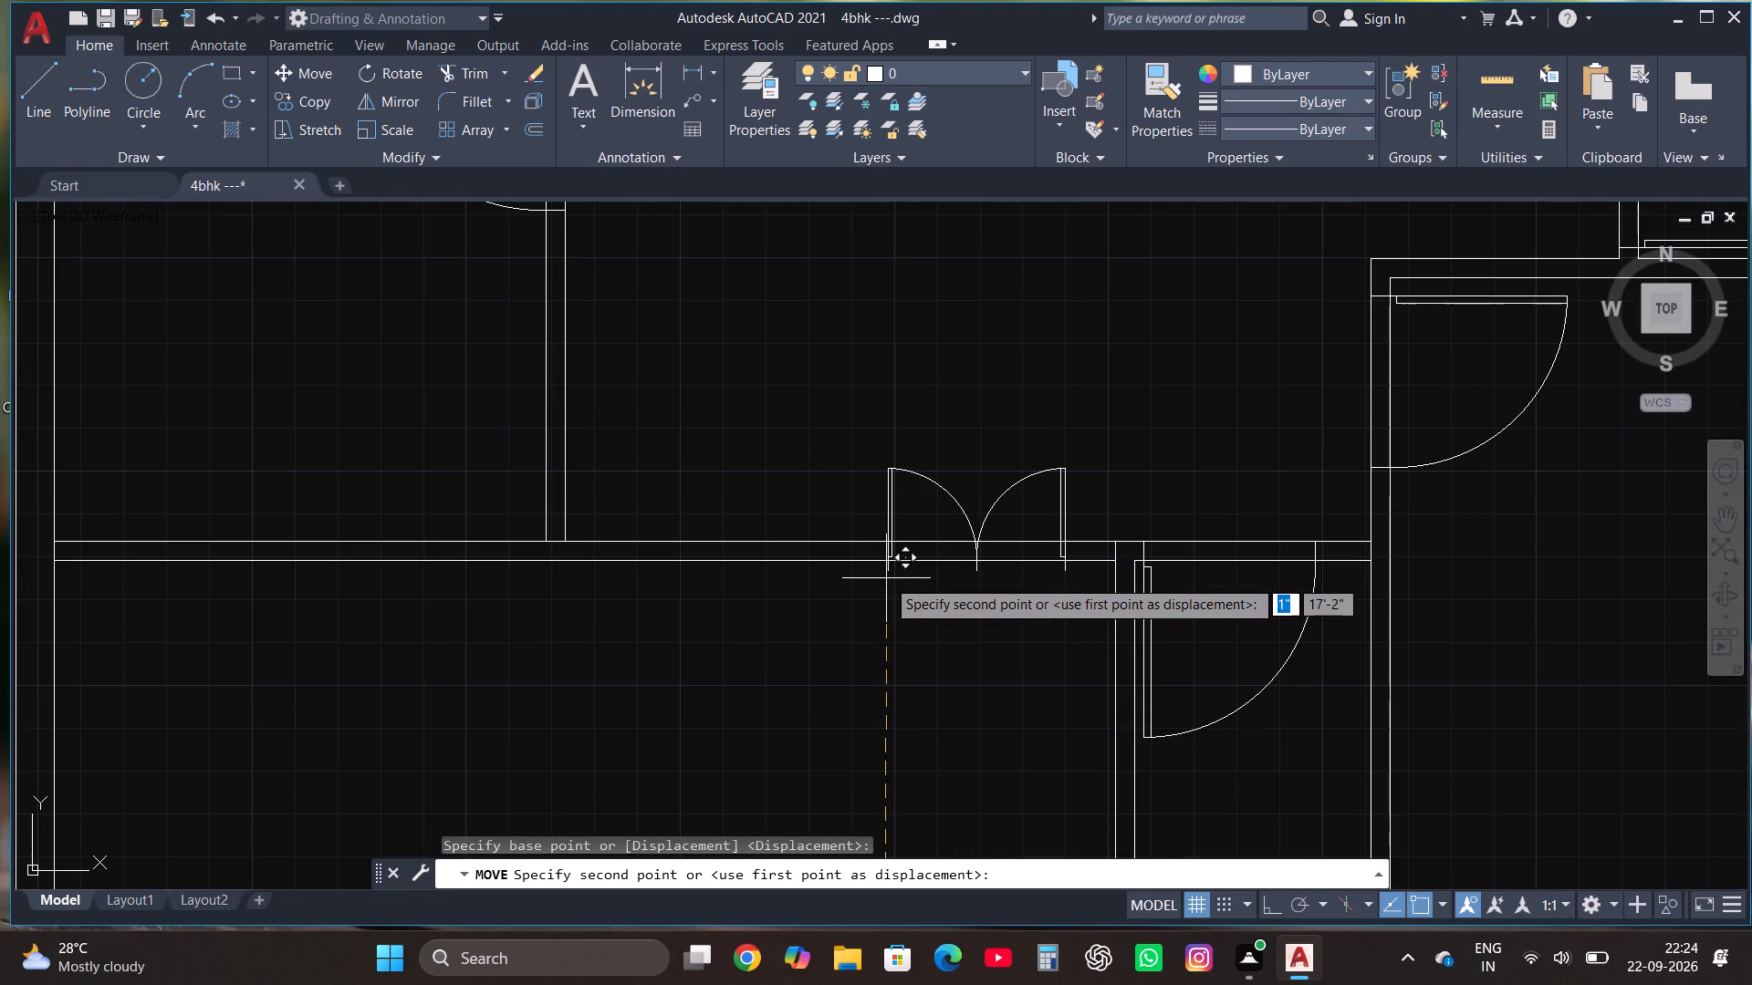
pyautogui.scroll(1, 886, 578)
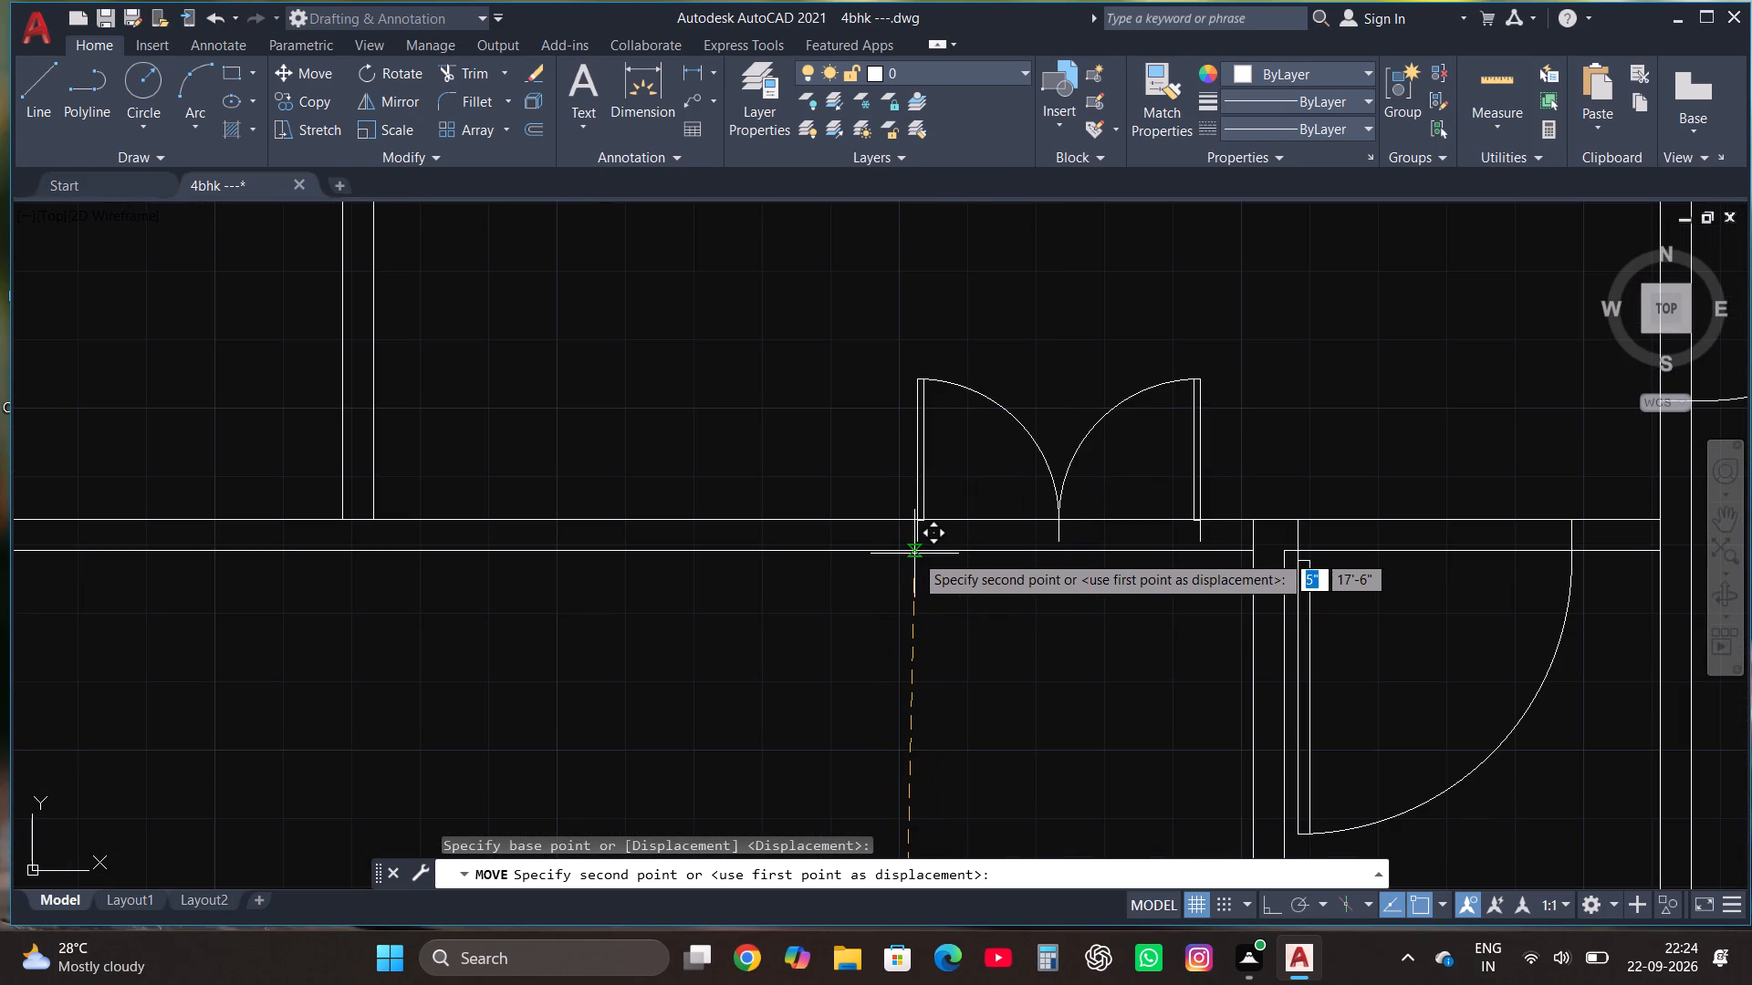
pyautogui.click(914, 554)
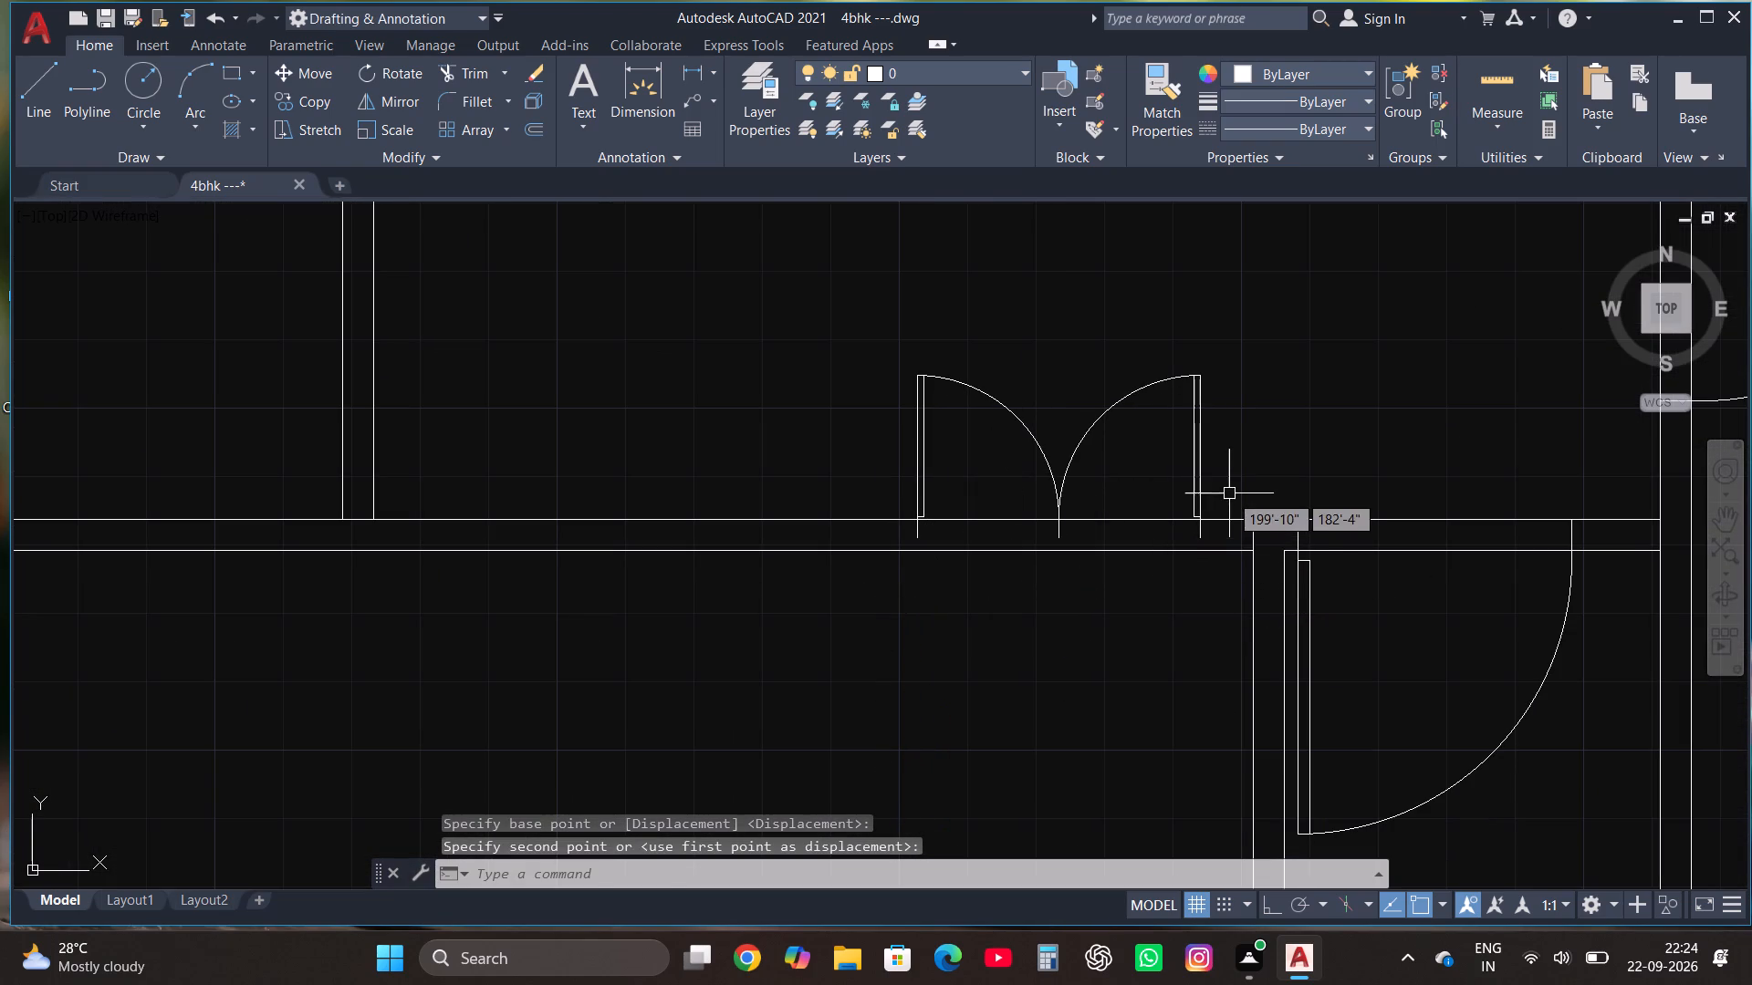
# Move the double door slightly down so the ends of its frame sit on the partition's lower line.
pyautogui.click(1226, 491)
pyautogui.click(826, 413)
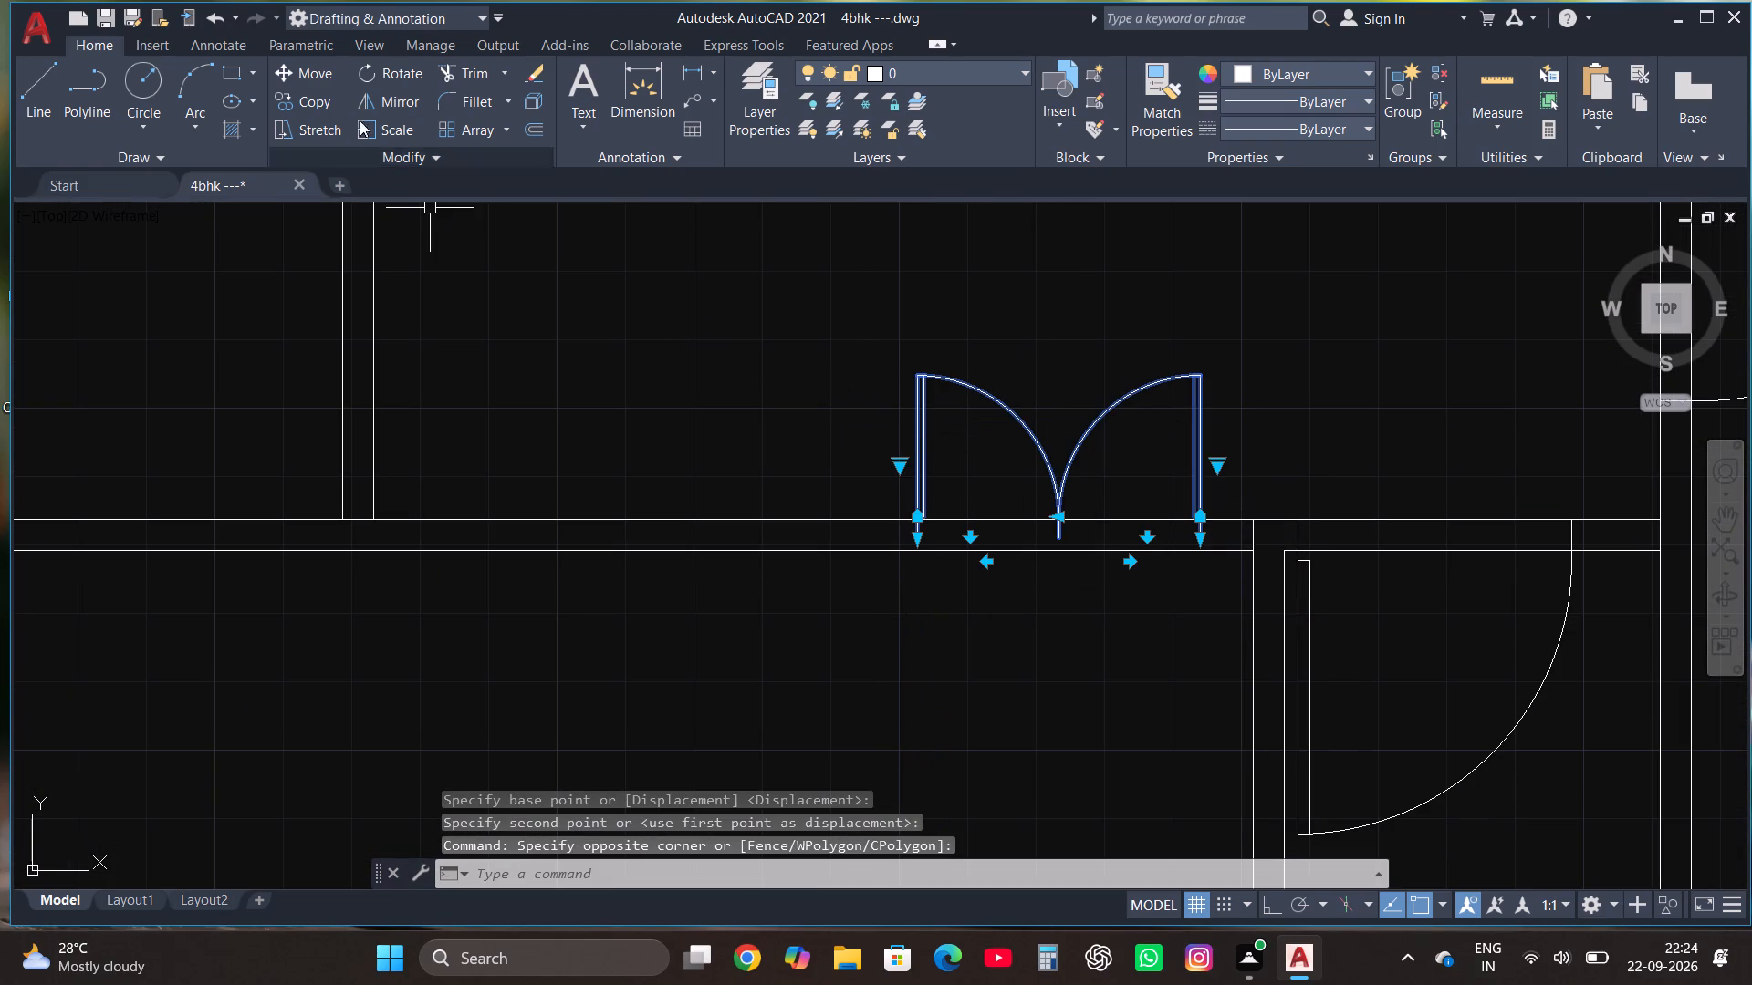
pyautogui.click(308, 73)
pyautogui.scroll(3, 922, 540)
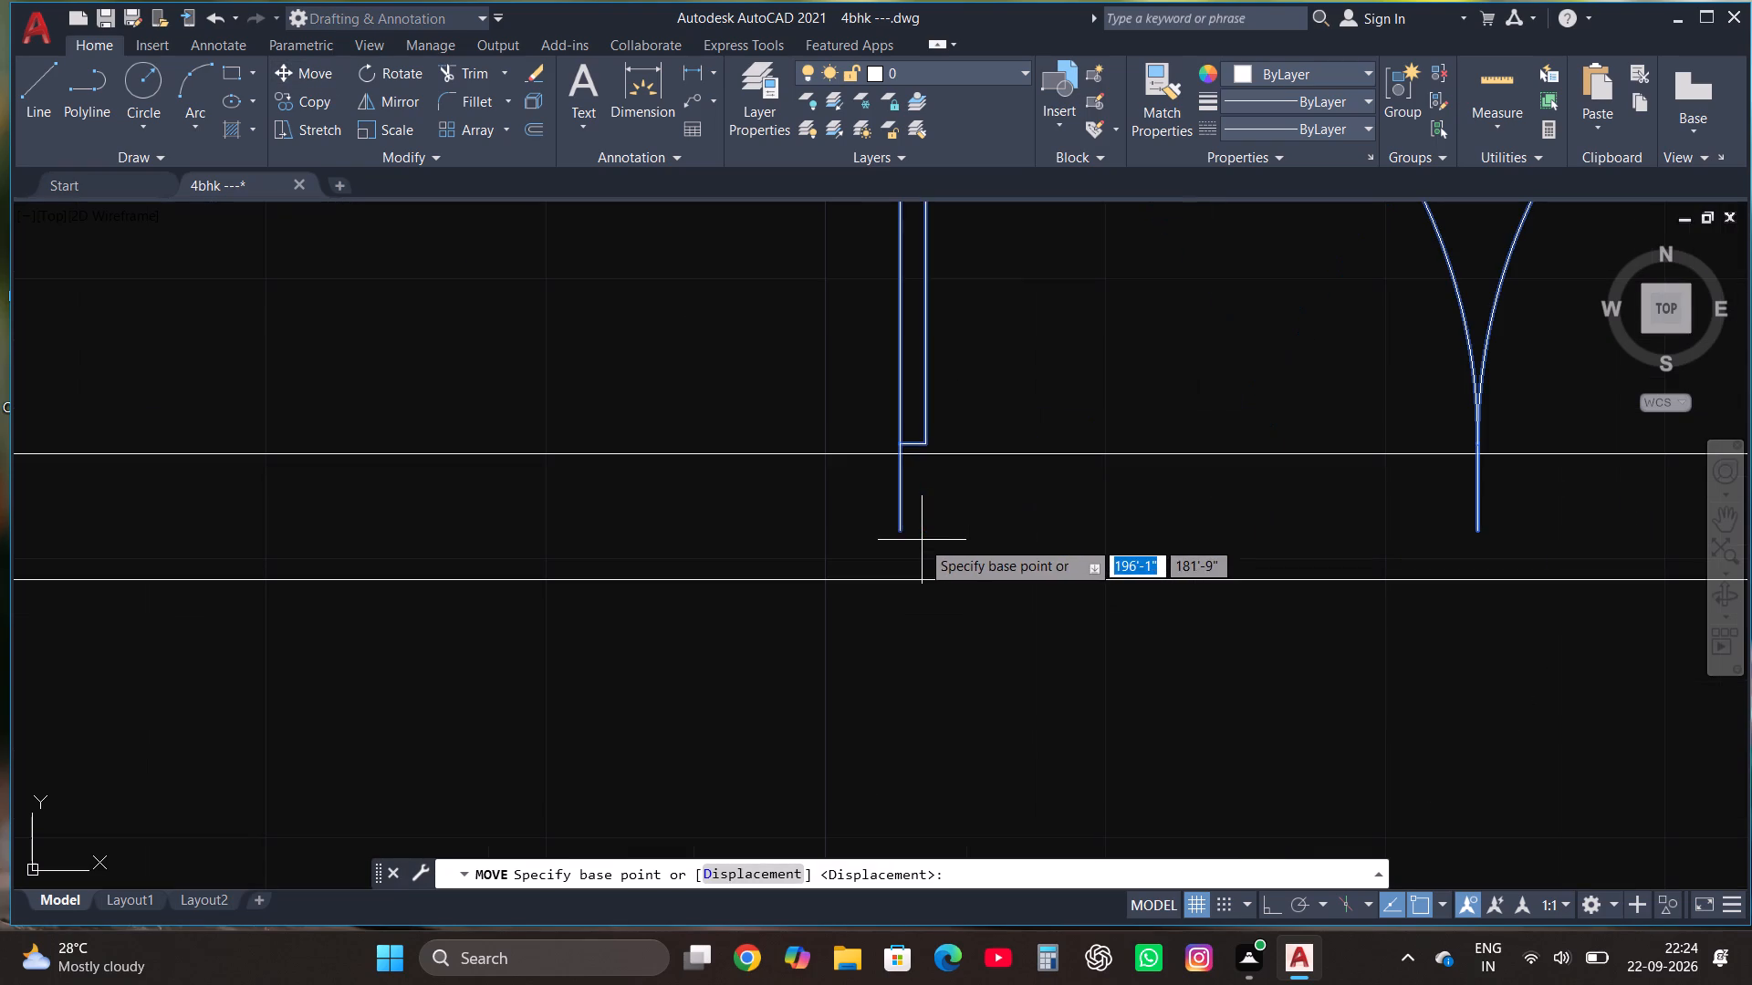
pyautogui.click(904, 529)
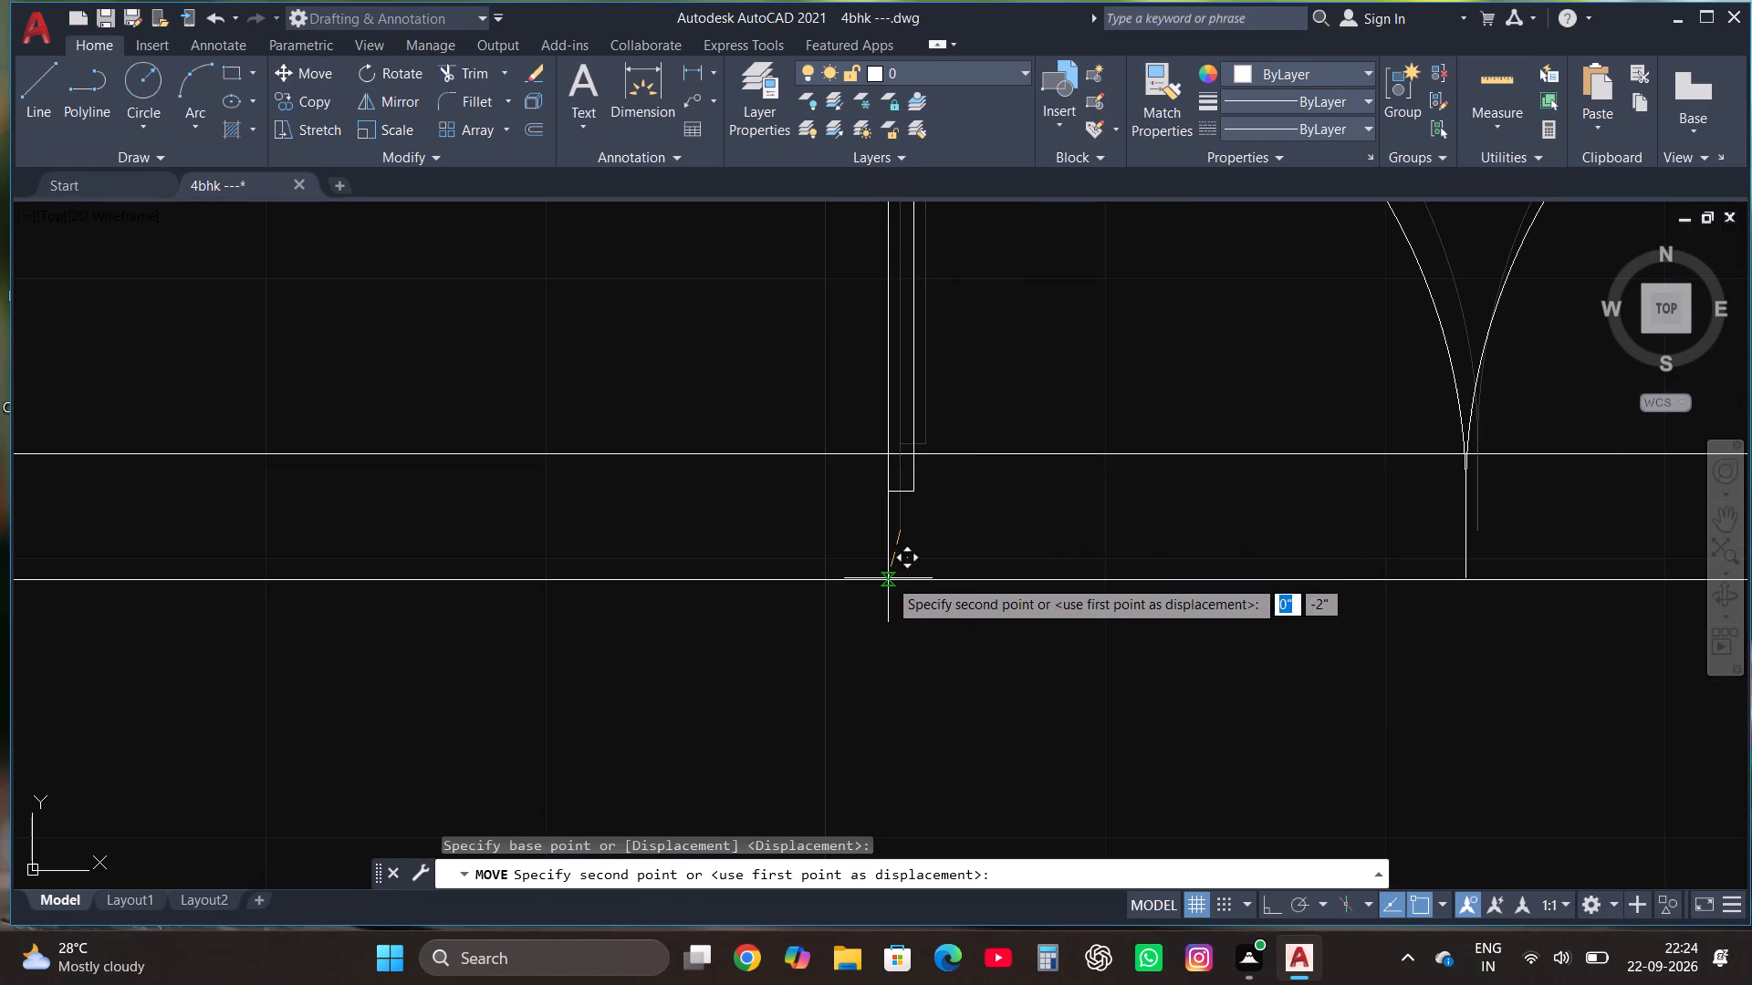
pyautogui.click(888, 579)
pyautogui.scroll(-4, 807, 621)
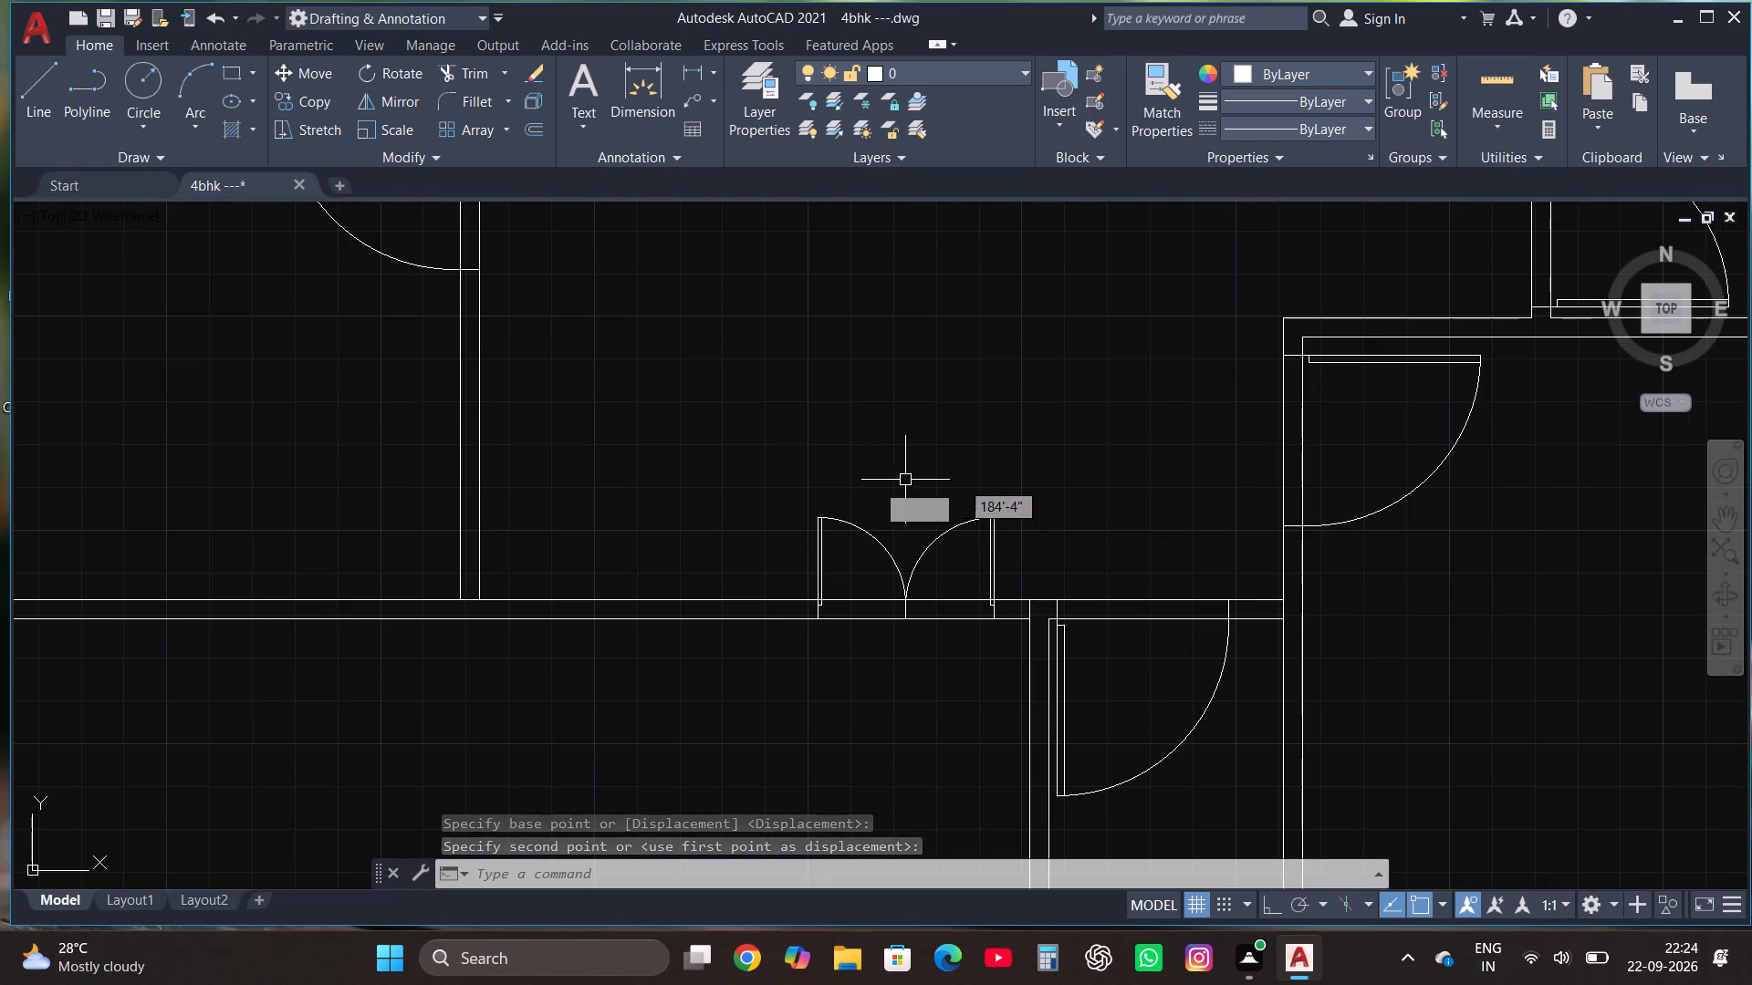
# Save the drawing.
pyautogui.hotkey('ctrl', 's')
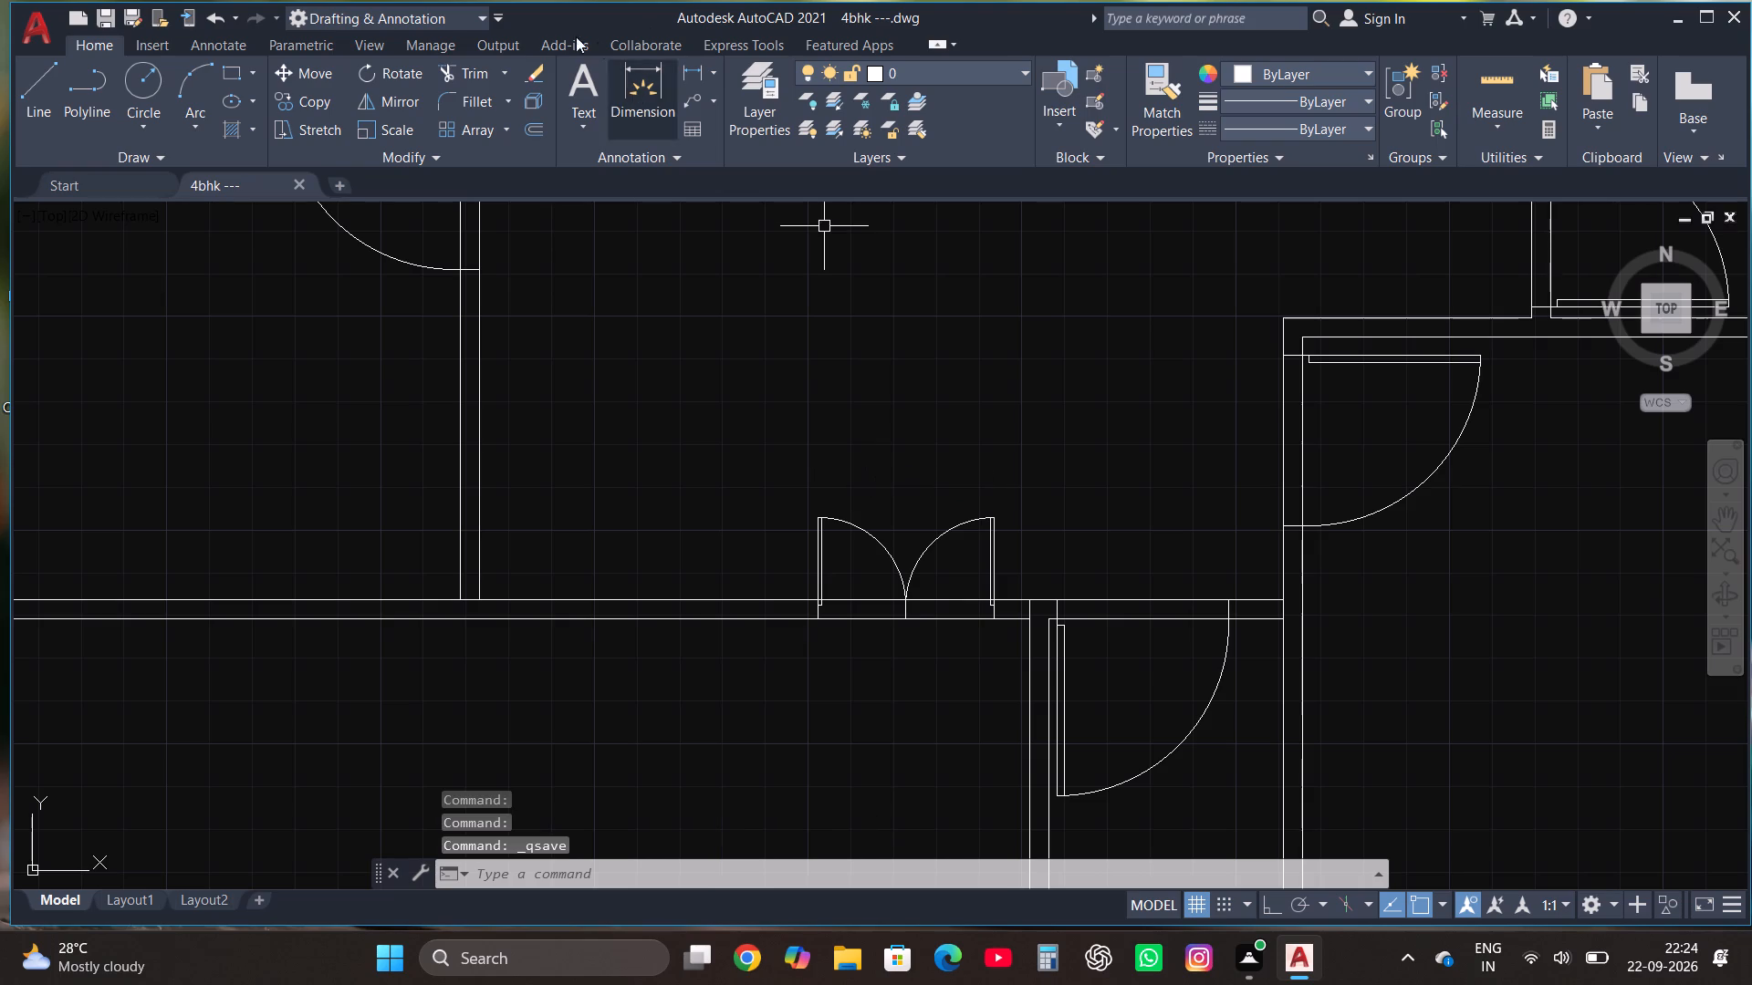
# Trim both partition lines out of the double door's opening, under each of its two leaves.
pyautogui.click(475, 70)
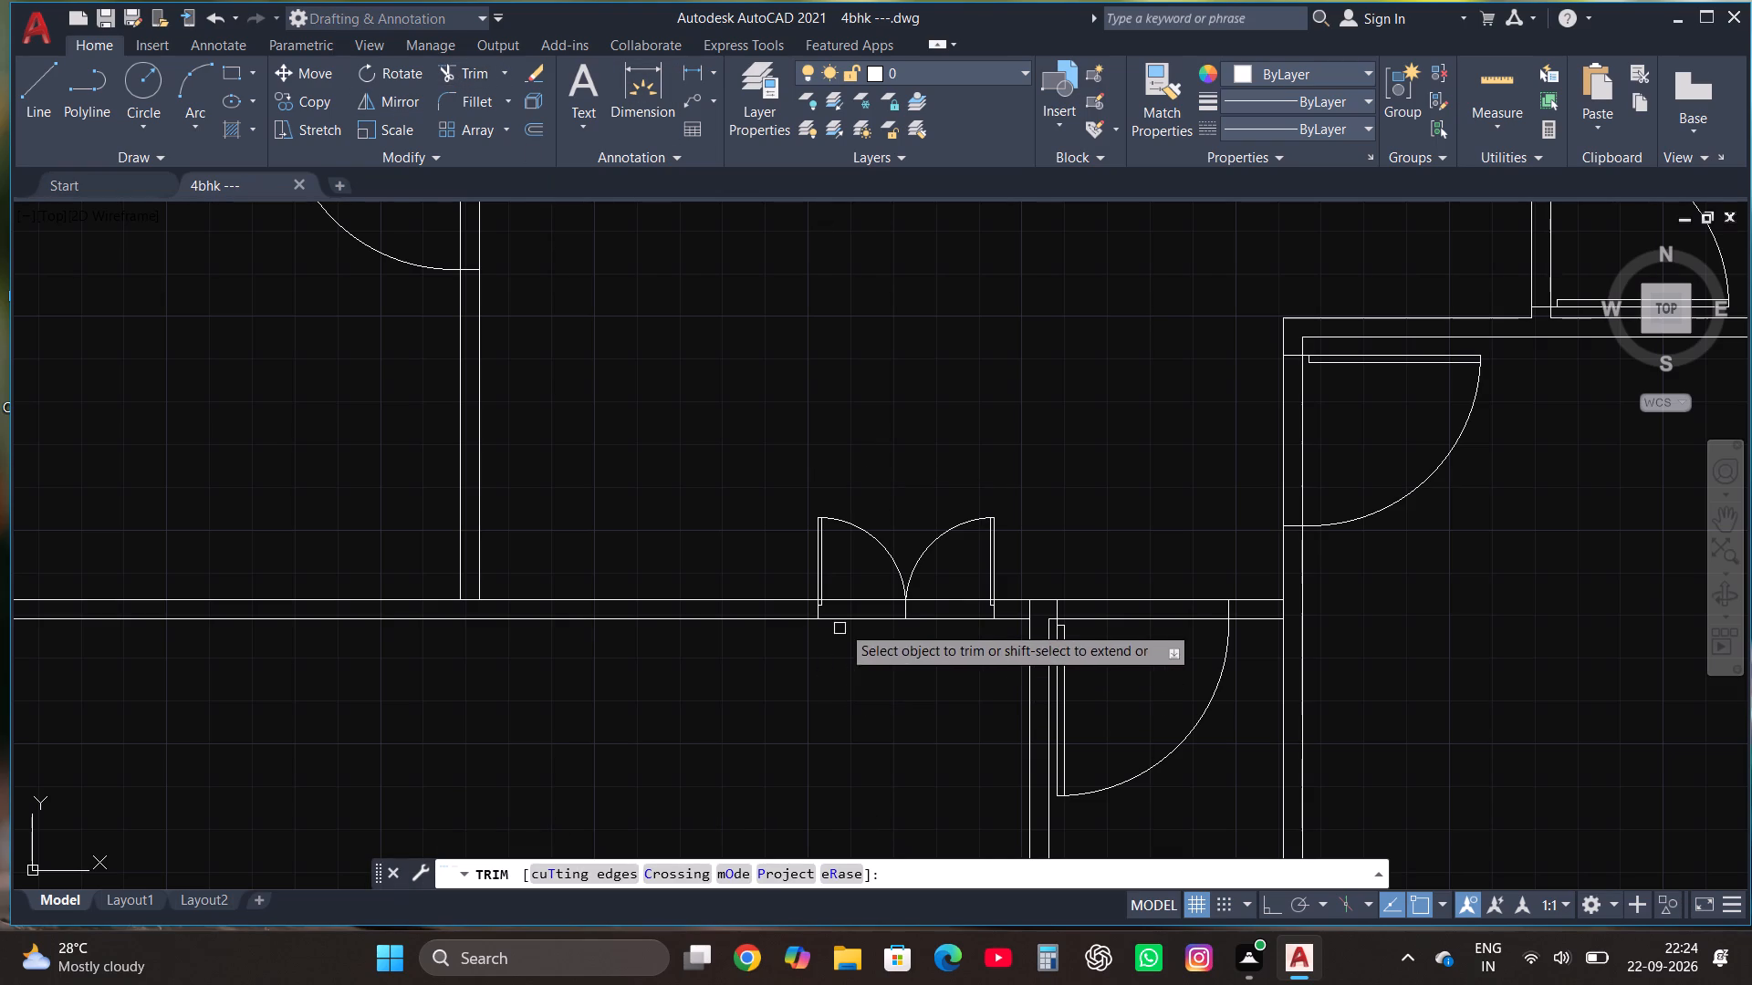
pyautogui.click(854, 589)
pyautogui.click(854, 677)
pyautogui.click(960, 583)
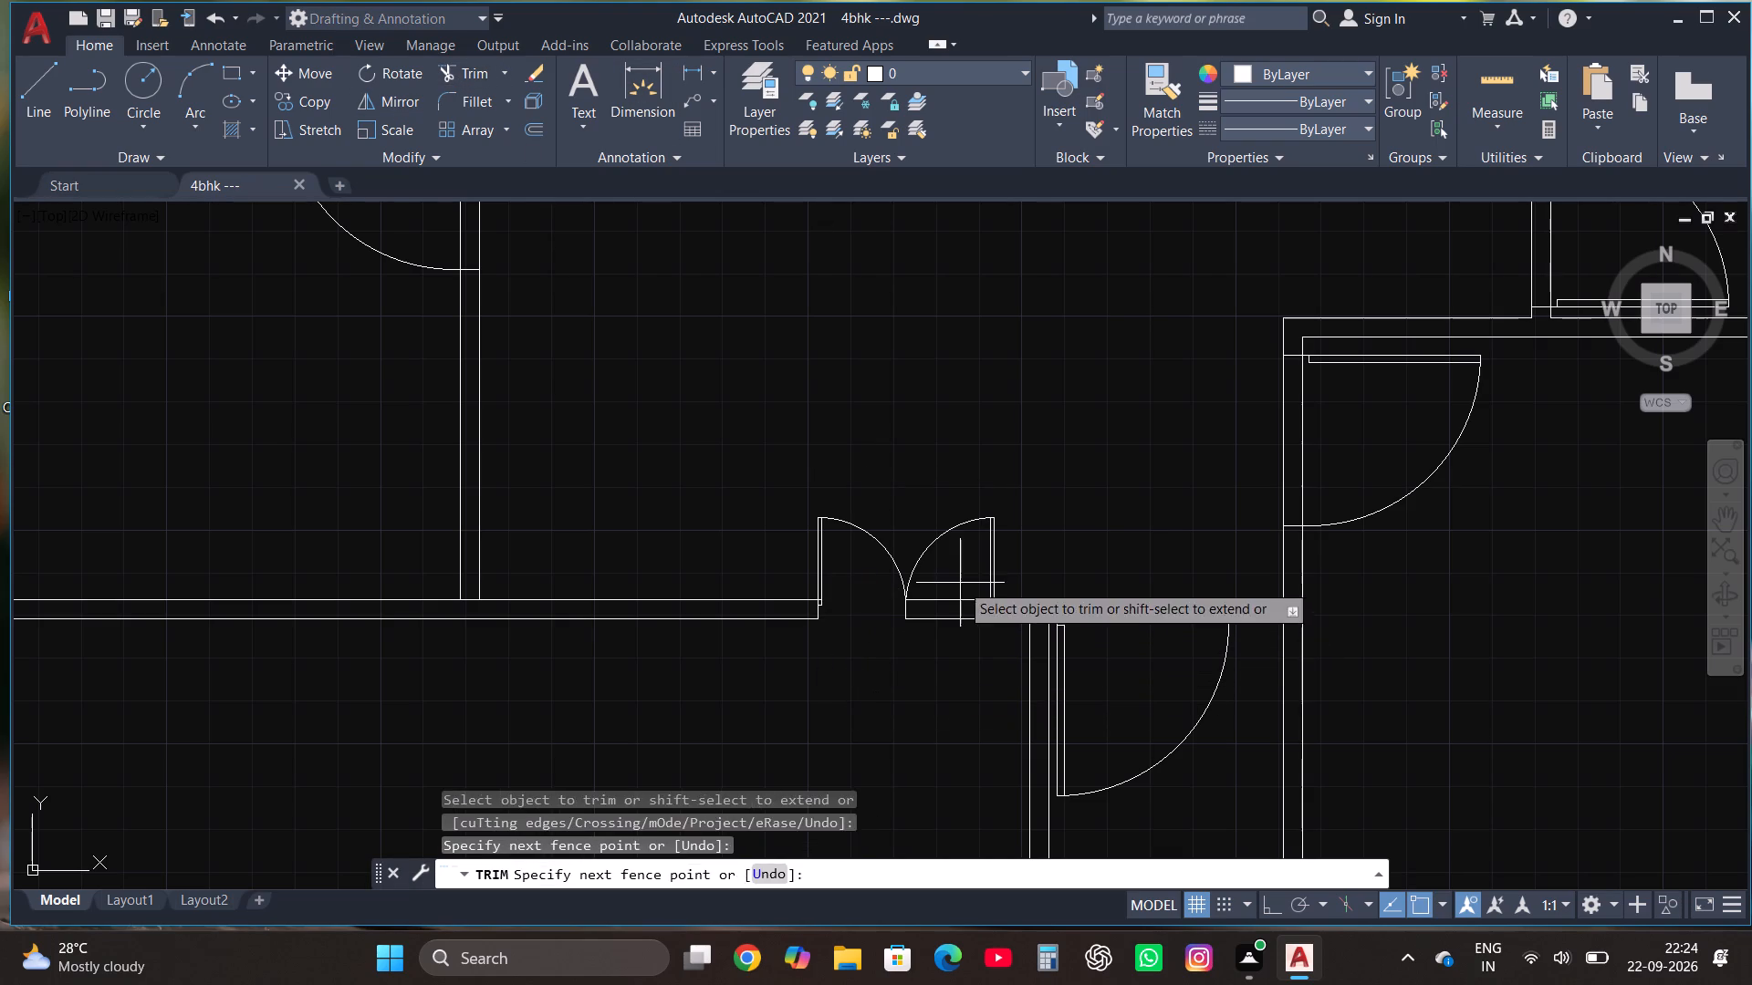
pyautogui.click(960, 686)
# Trim the wall lines out of the door openings of the small bottom room, lower-right room and small right-hand room.
pyautogui.click(1125, 651)
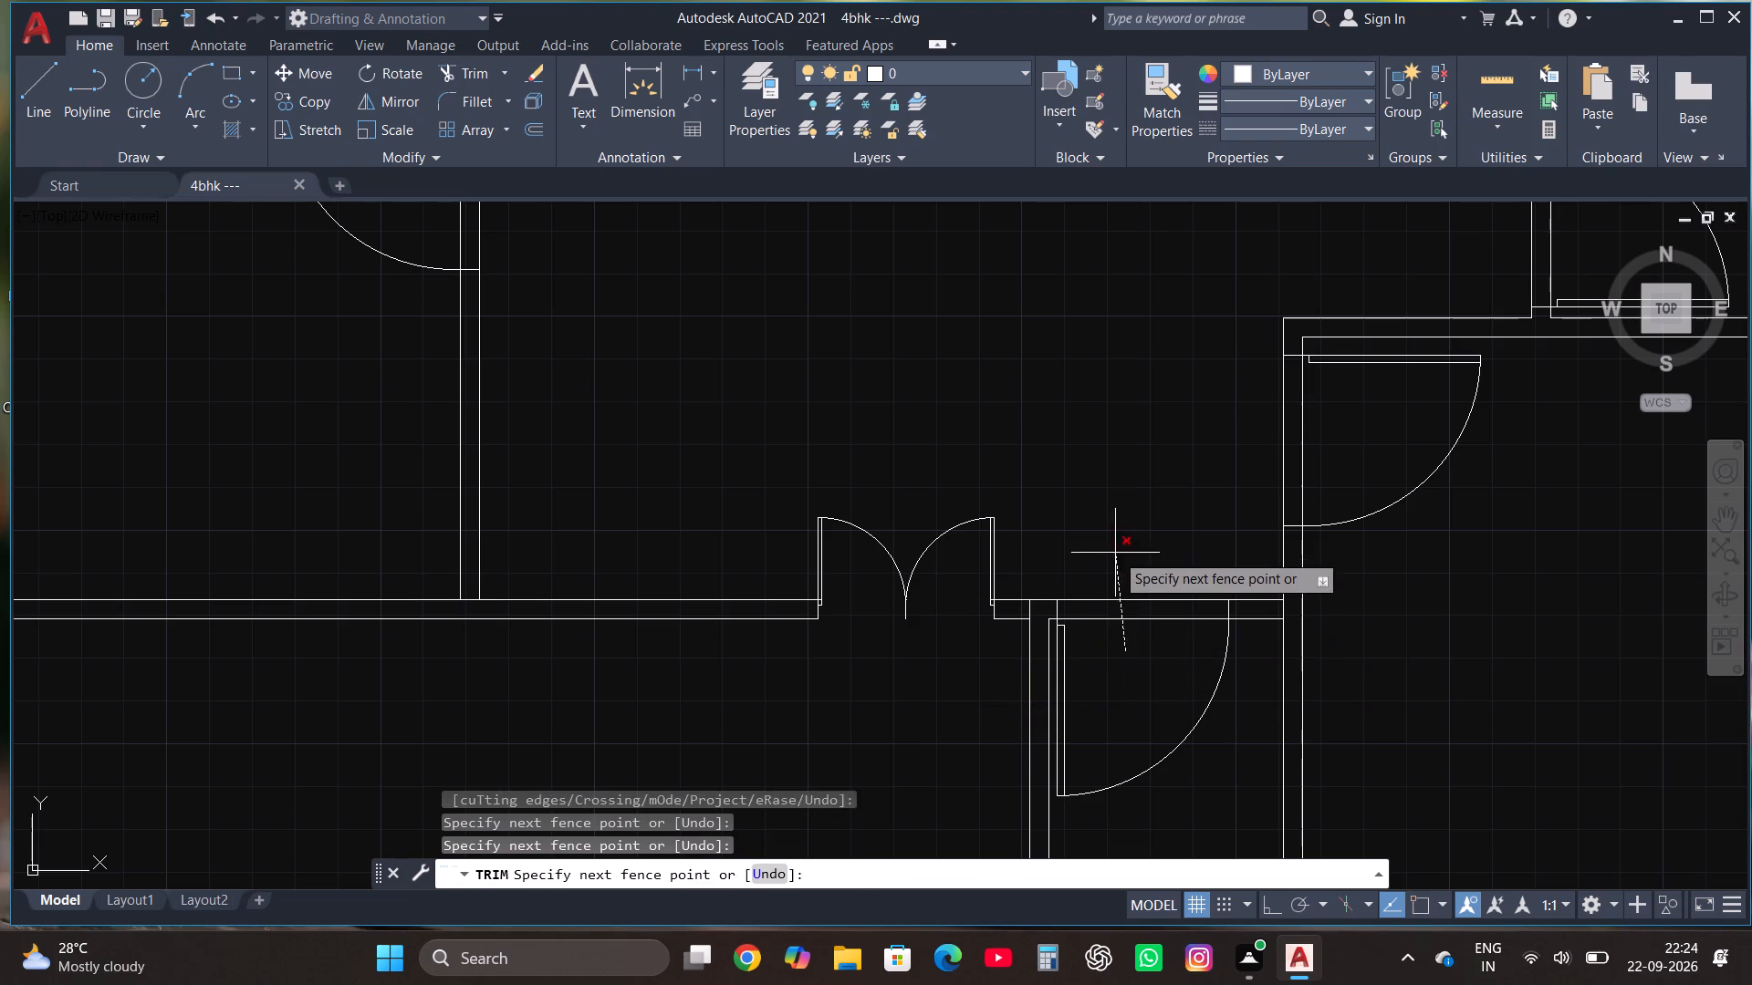
pyautogui.click(1115, 553)
pyautogui.click(1358, 448)
pyautogui.click(1068, 500)
pyautogui.scroll(-2, 1068, 500)
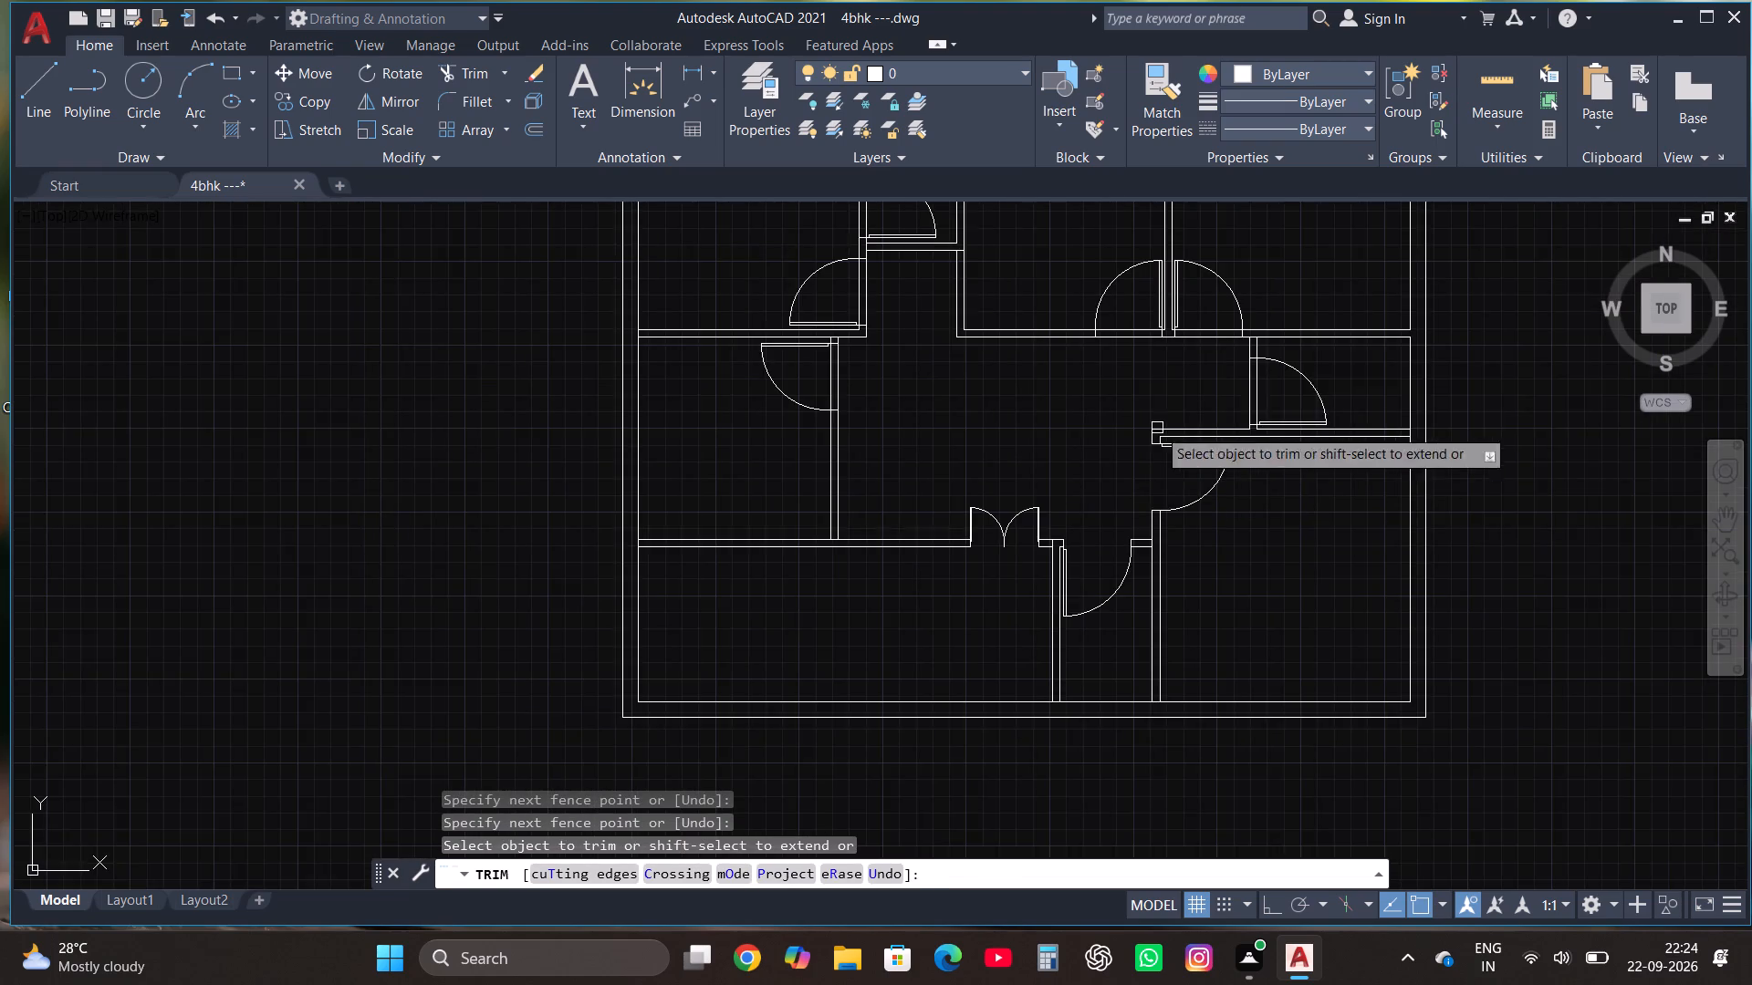
pyautogui.scroll(3, 1255, 360)
pyautogui.click(1284, 437)
pyautogui.click(1085, 470)
pyautogui.scroll(-2, 1085, 476)
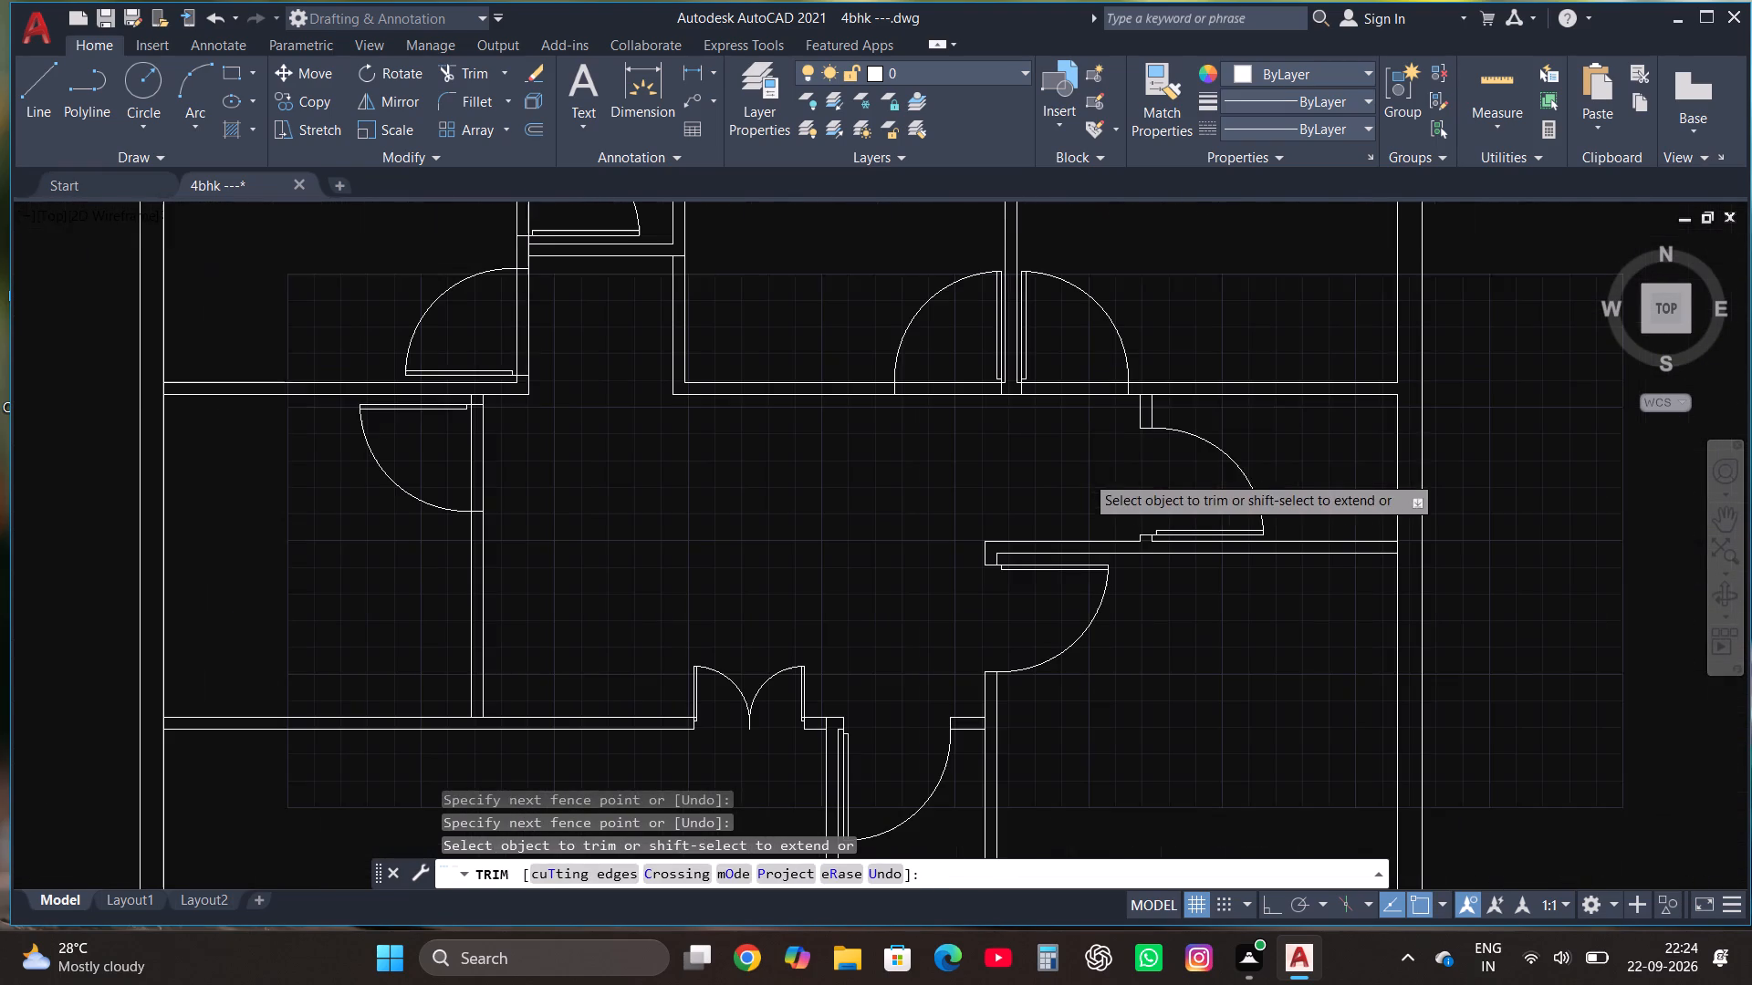
# Trim the wall lines out of the door openings of the top-right and top middle rooms.
pyautogui.click(1072, 349)
pyautogui.click(1071, 411)
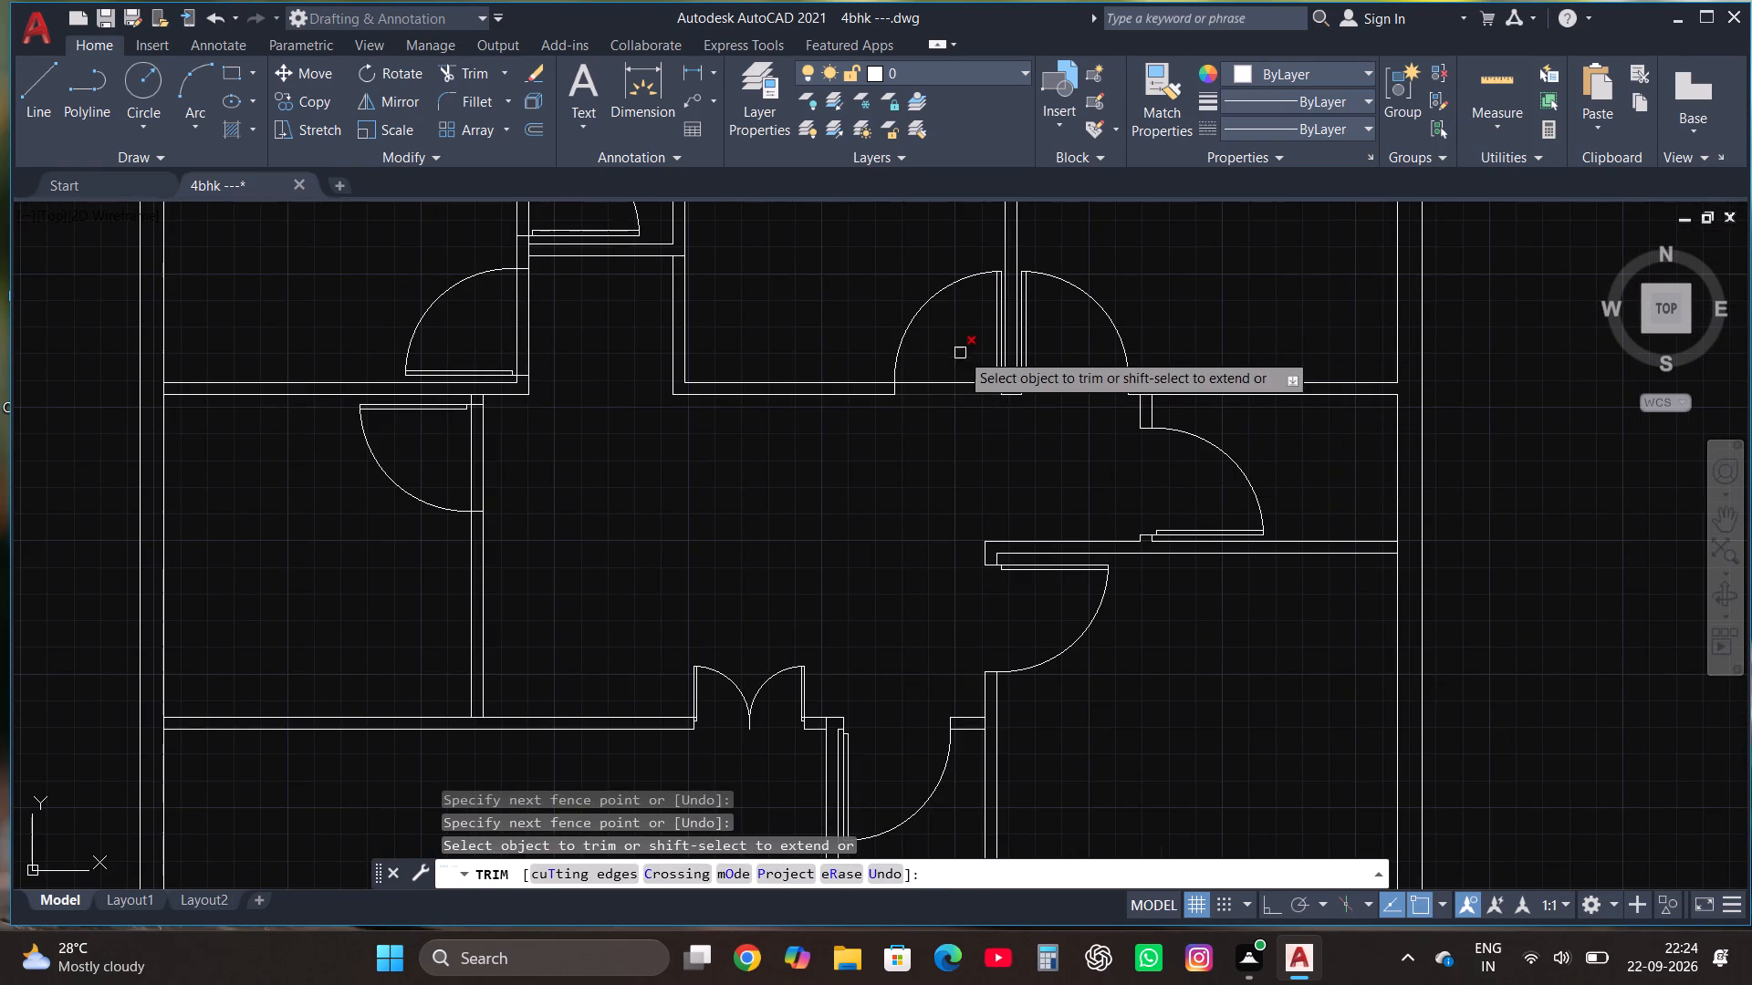
pyautogui.click(959, 347)
pyautogui.click(961, 443)
# Trim the wall lines out of the door openings of the middle-left, top-left and small top rooms.
pyautogui.click(458, 468)
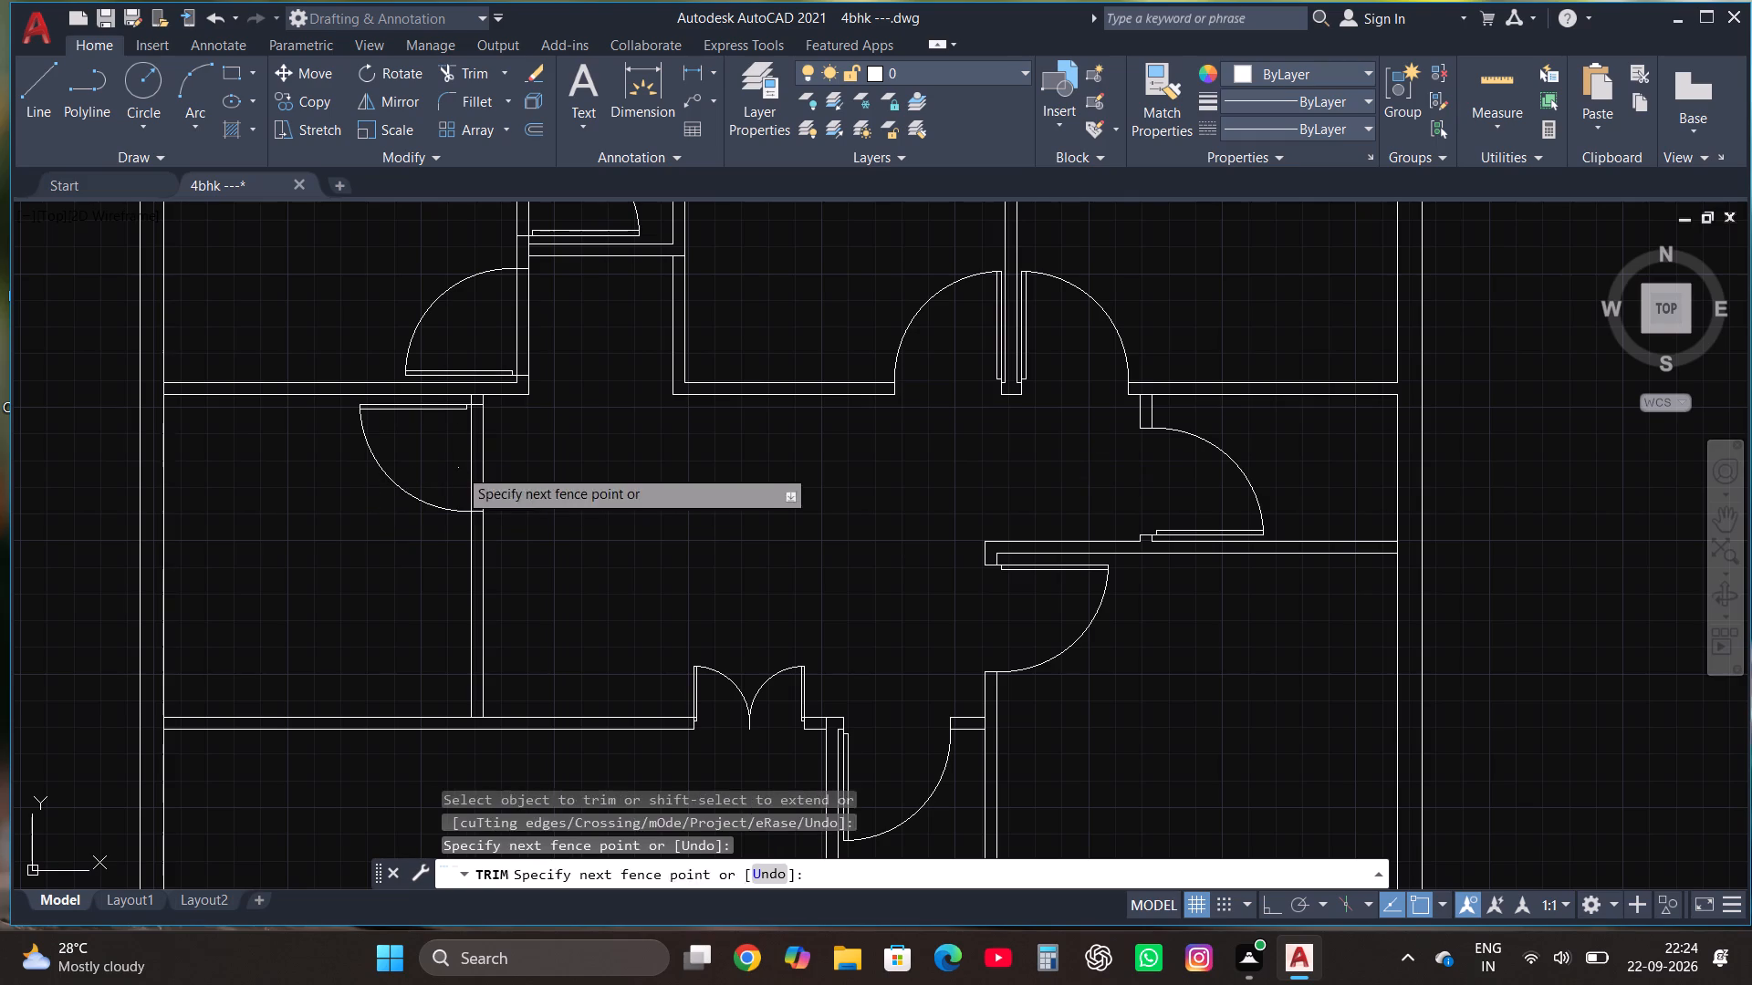
pyautogui.click(536, 467)
pyautogui.click(501, 327)
pyautogui.click(542, 330)
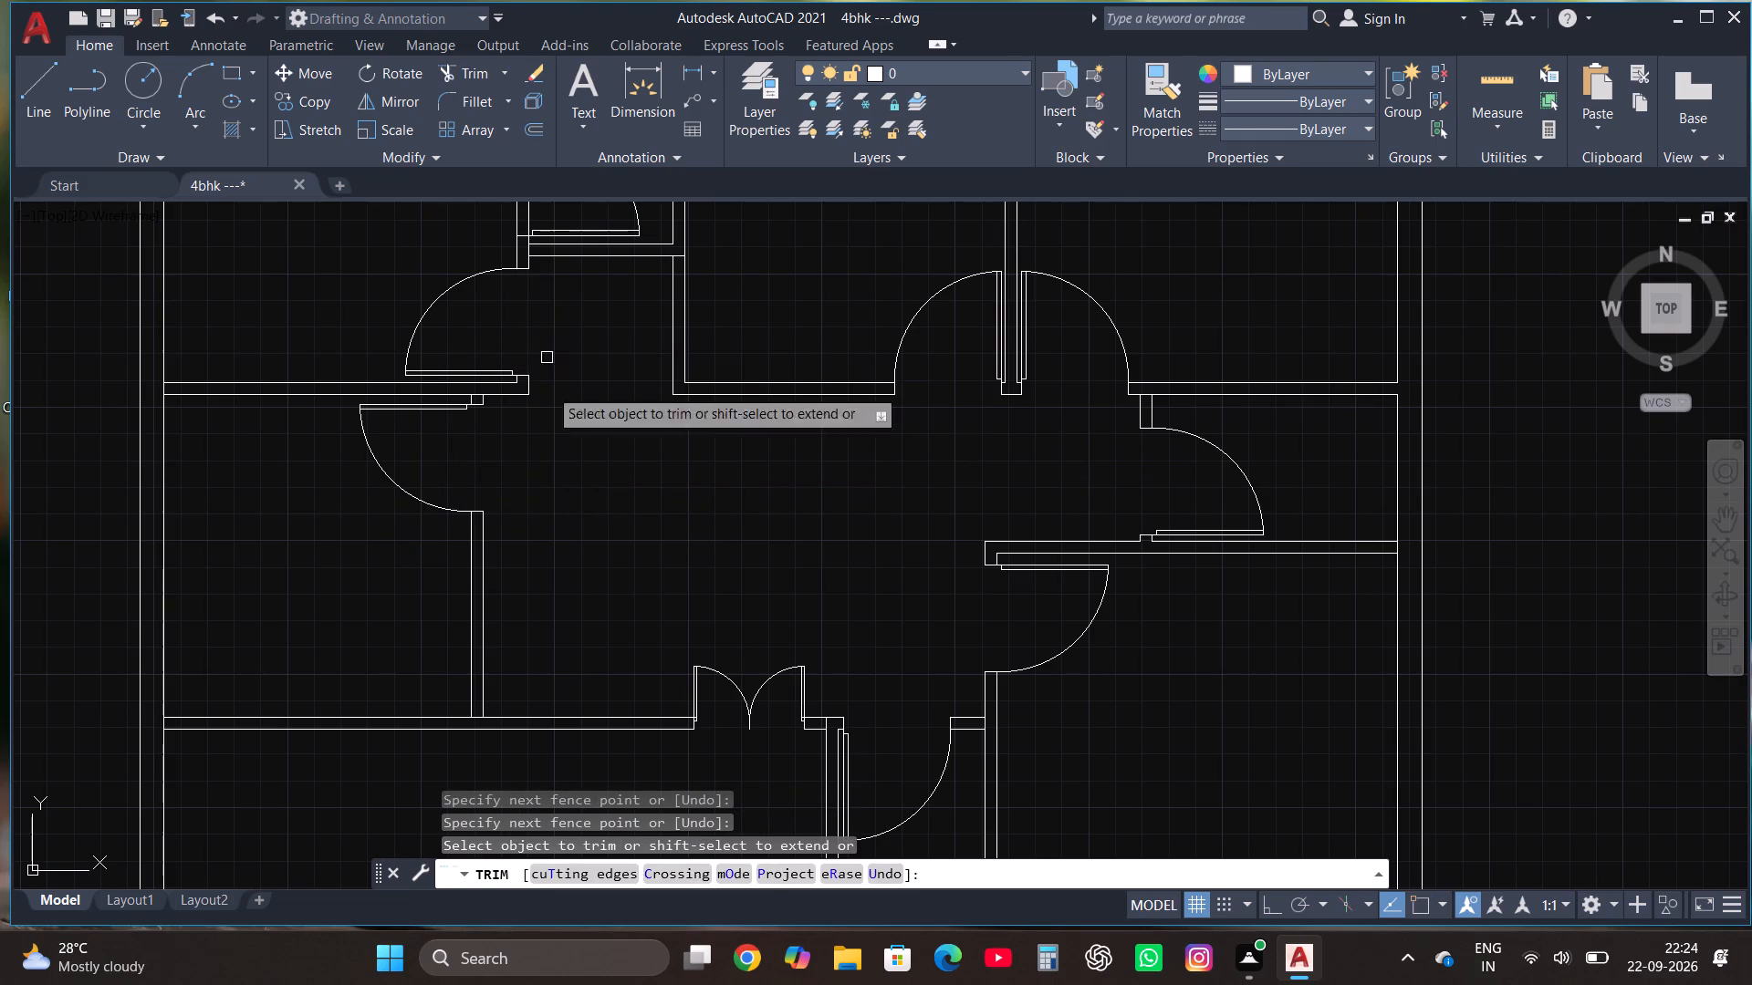
pyautogui.scroll(-2, 568, 511)
pyautogui.scroll(3, 553, 341)
pyautogui.click(575, 486)
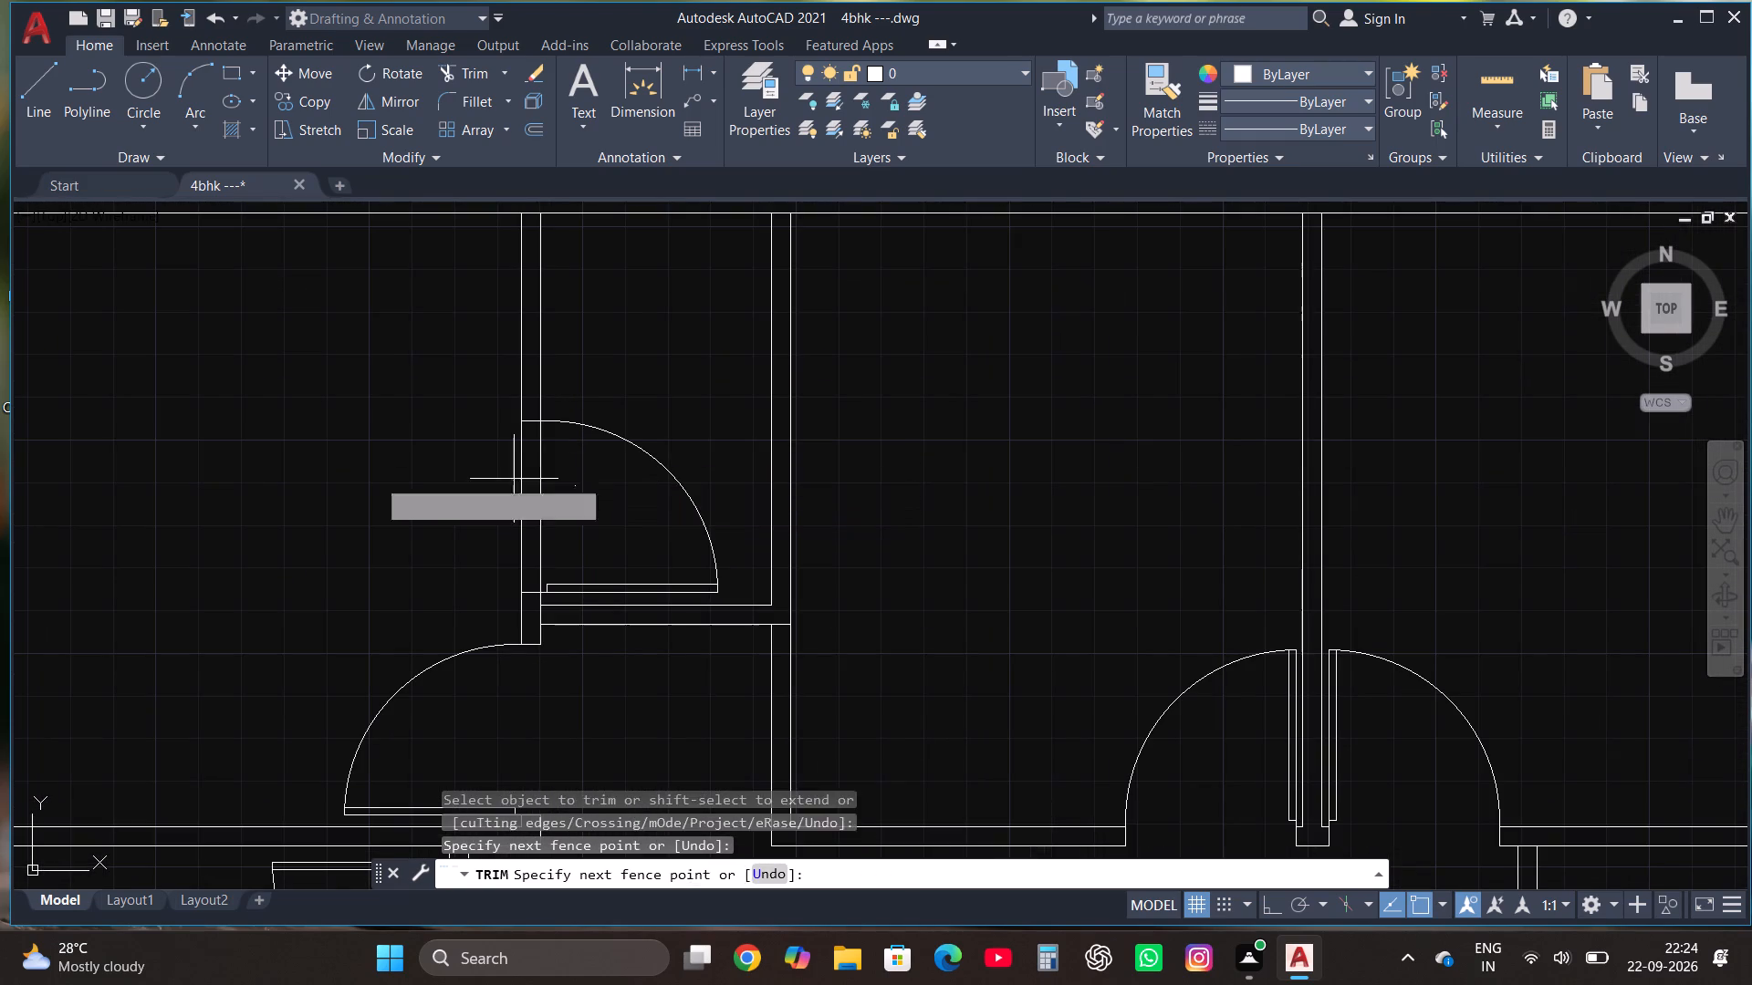
pyautogui.click(349, 480)
pyautogui.scroll(-4, 388, 504)
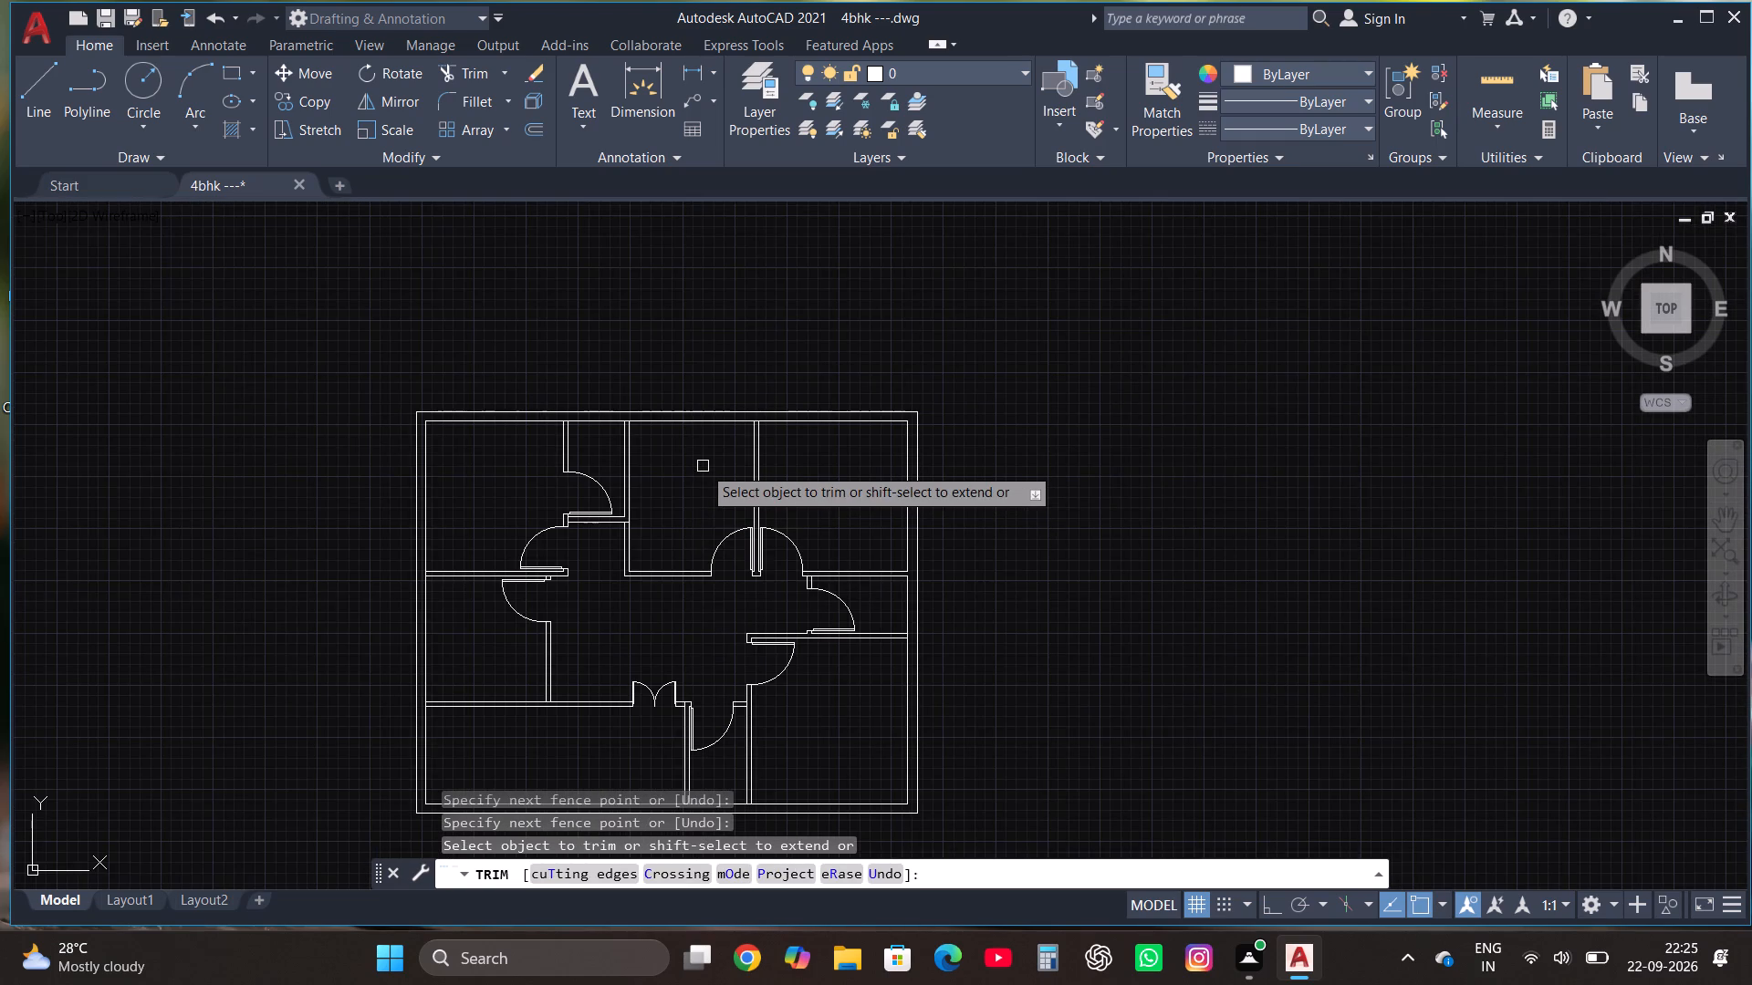
pyautogui.press('Escape')
# Draw a window about 4'-5" wide across the top outer wall of the top-left room, with a lengthwise centre line.
pyautogui.scroll(-1, 735, 493)
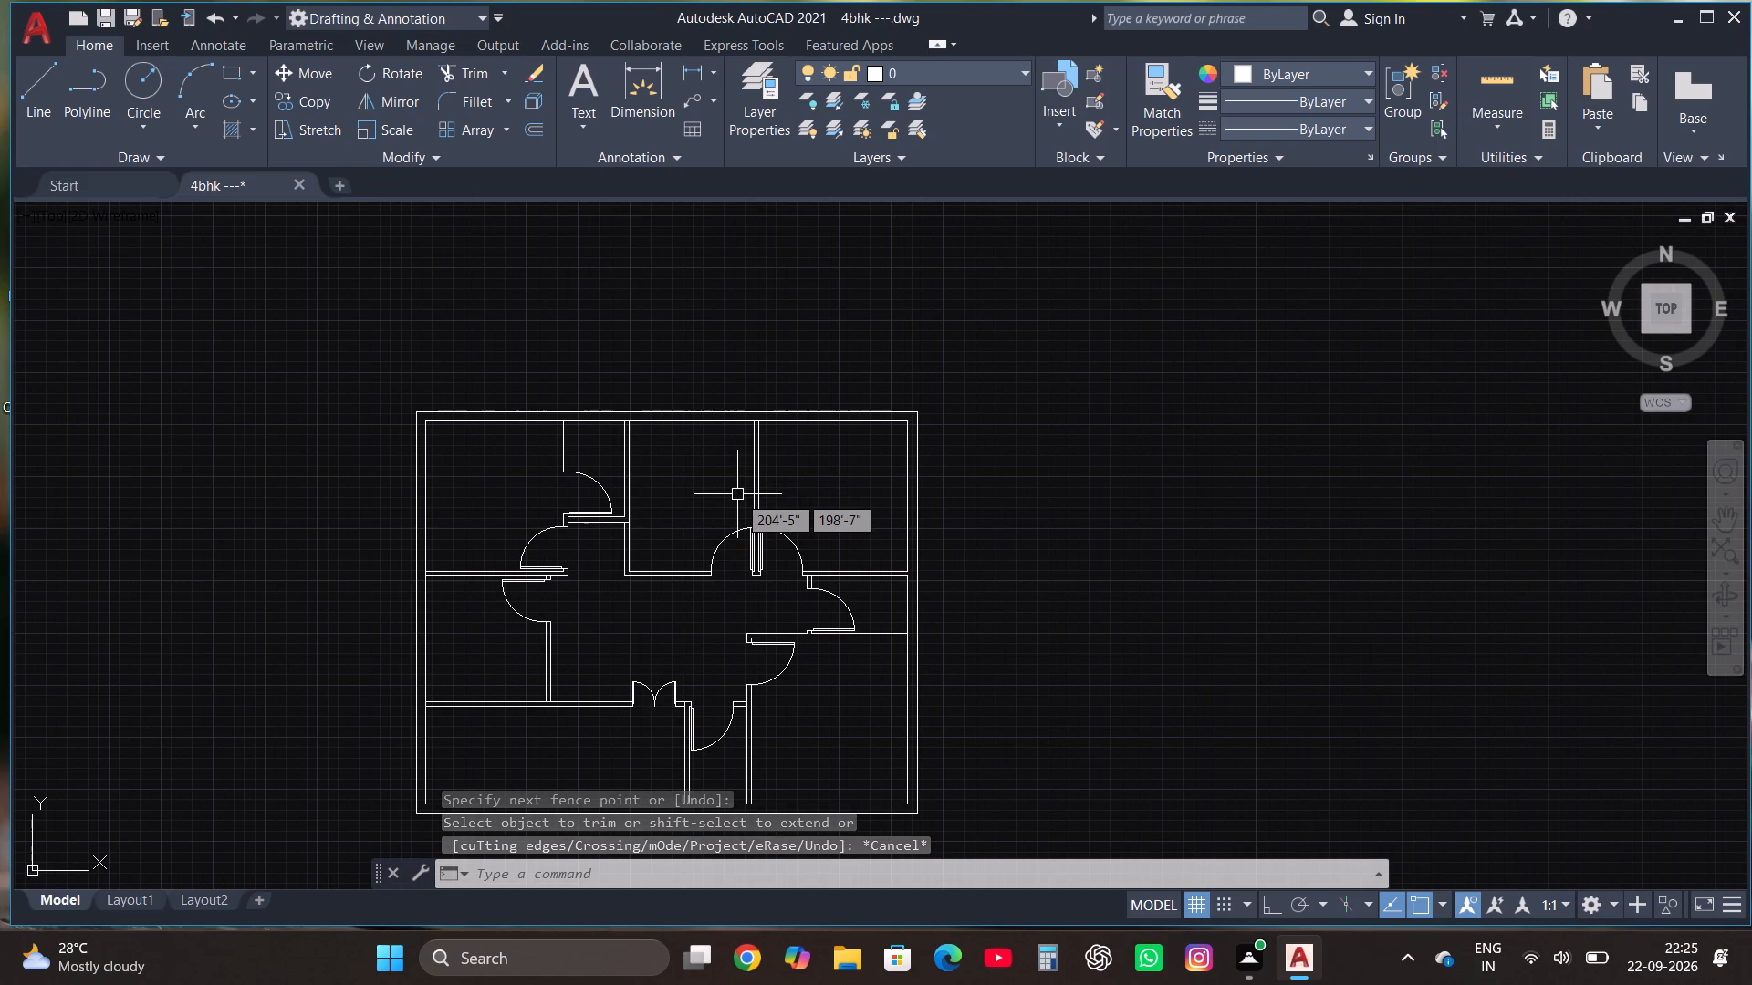
pyautogui.scroll(-1, 717, 494)
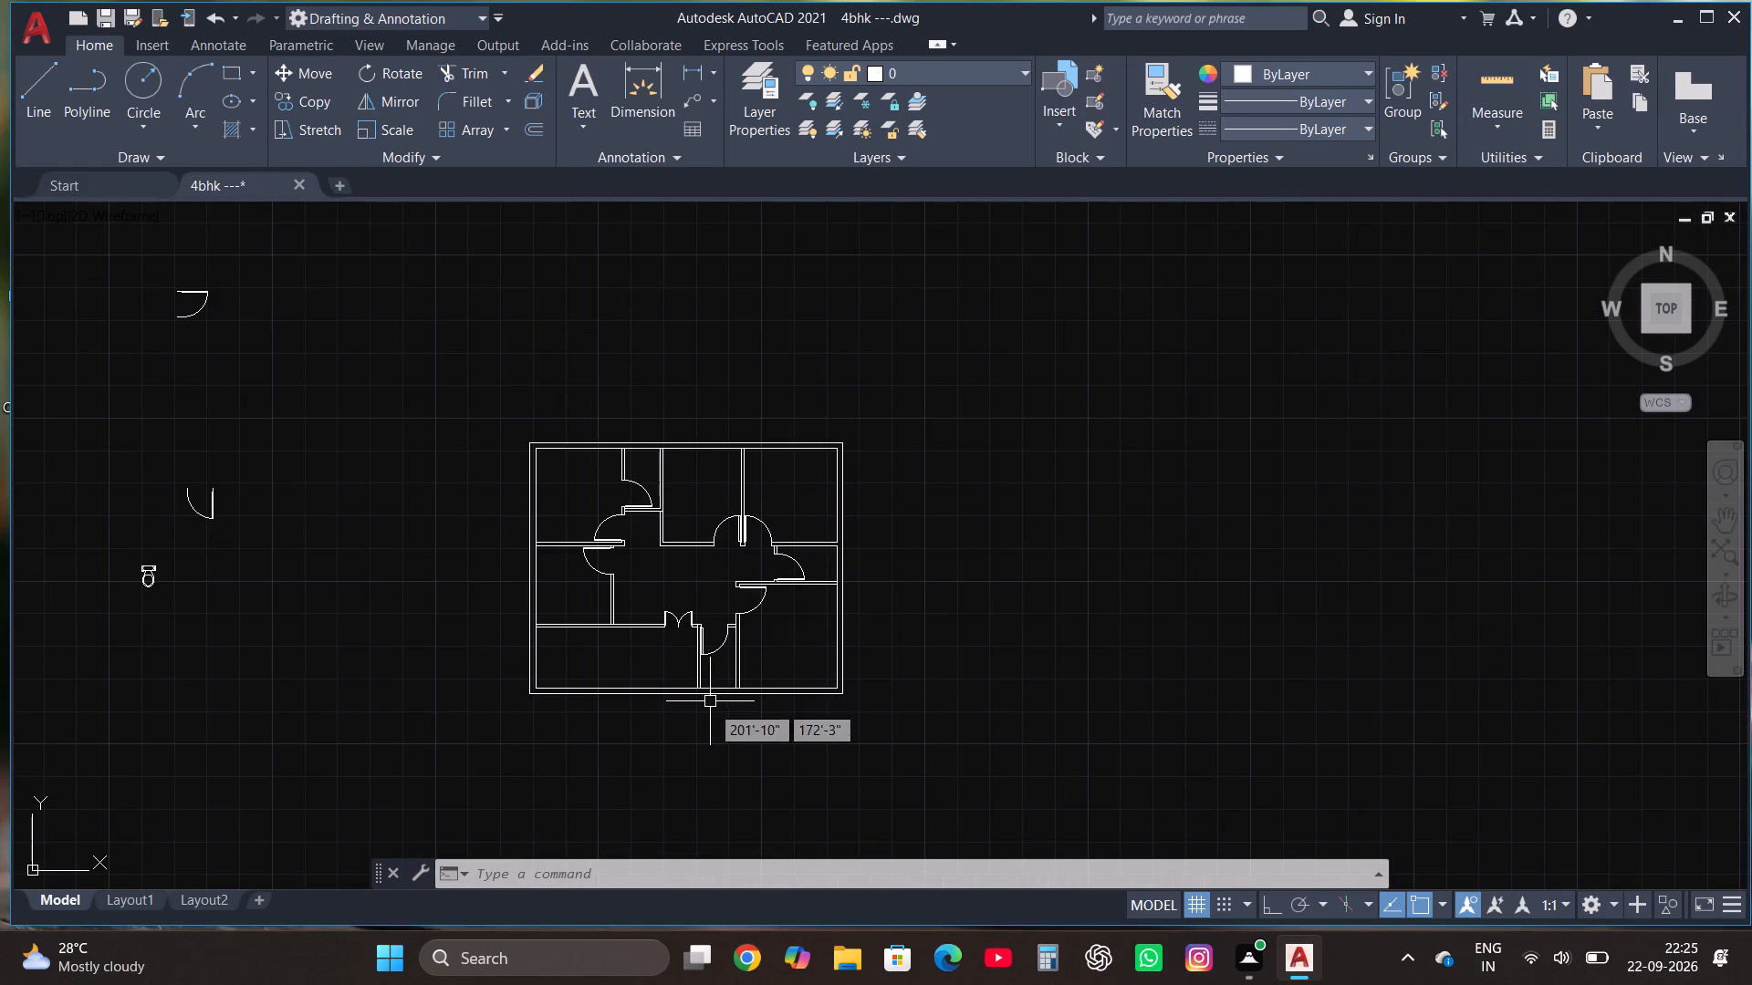
pyautogui.scroll(3, 574, 420)
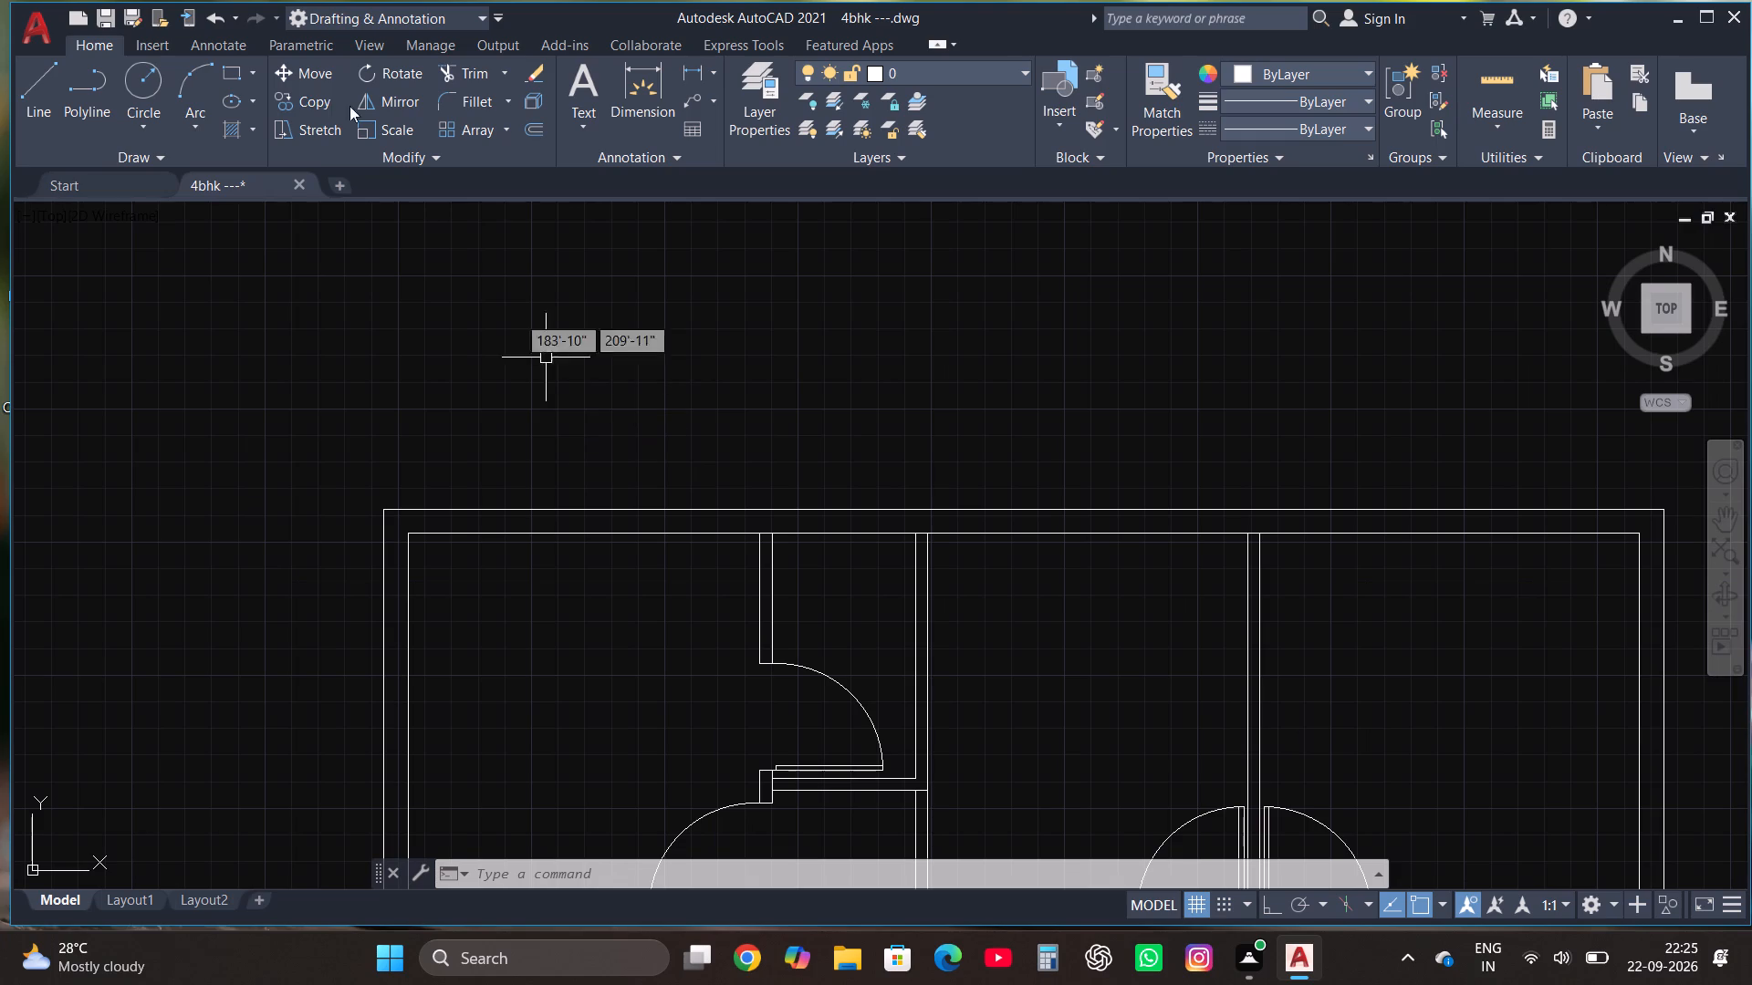
pyautogui.click(233, 65)
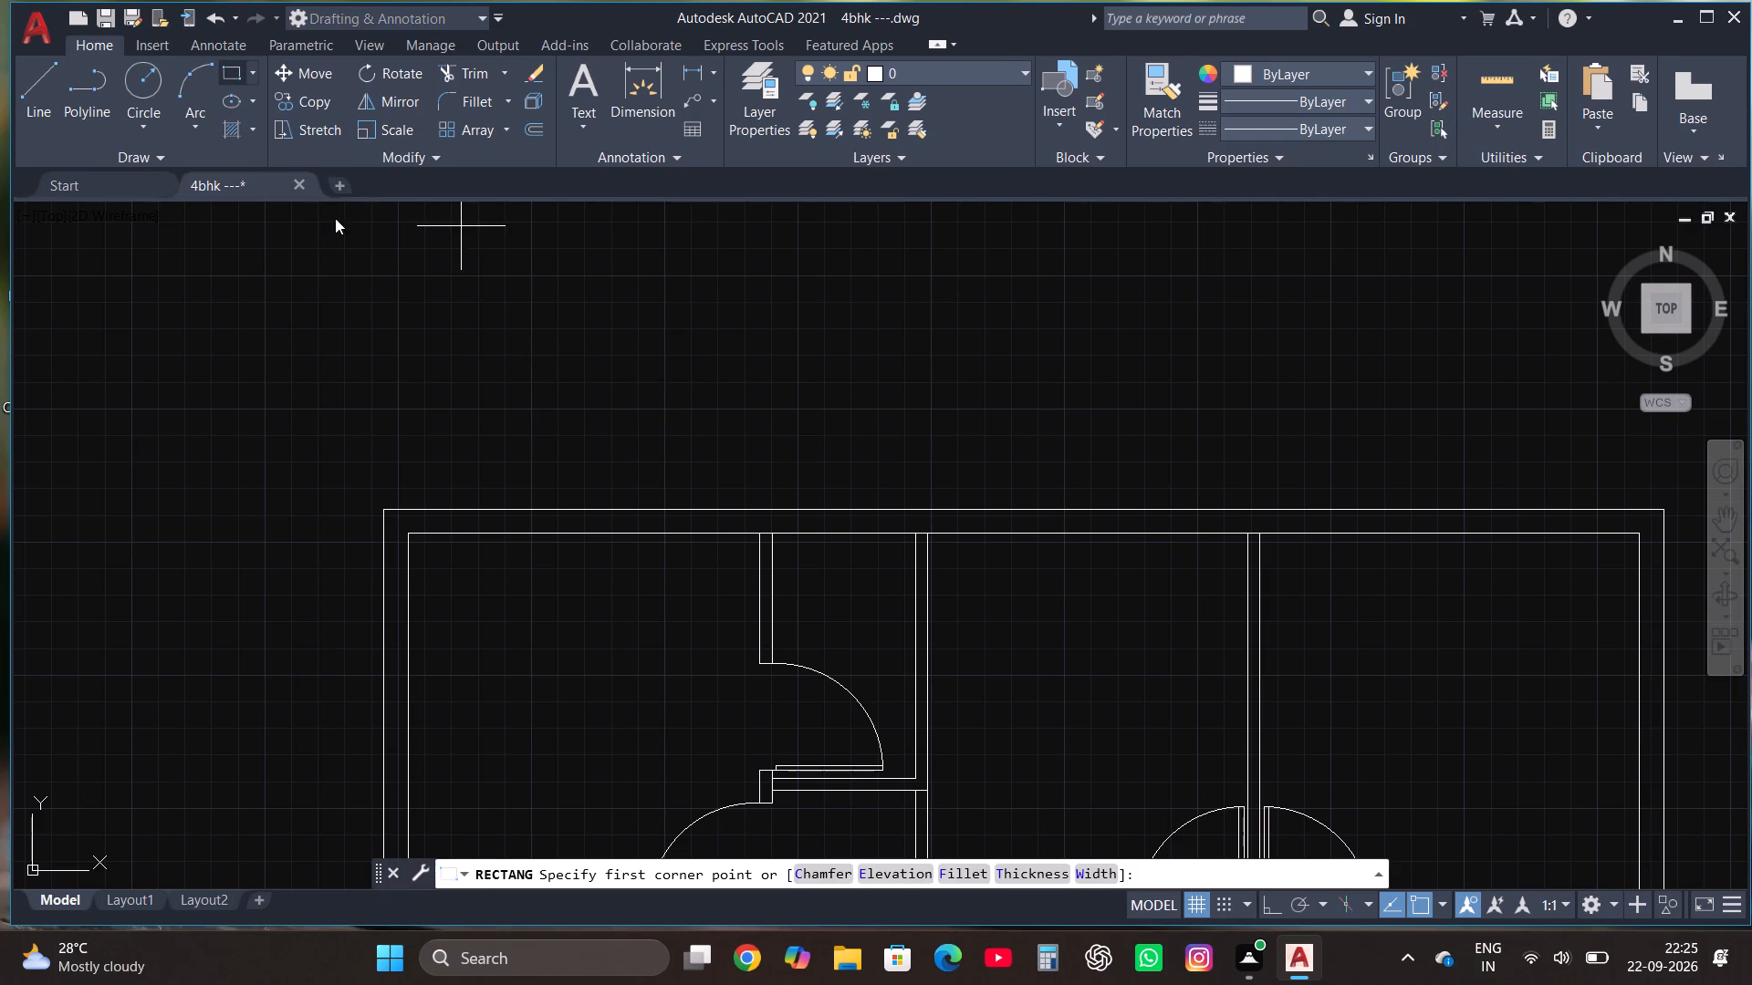
pyautogui.scroll(2, 511, 535)
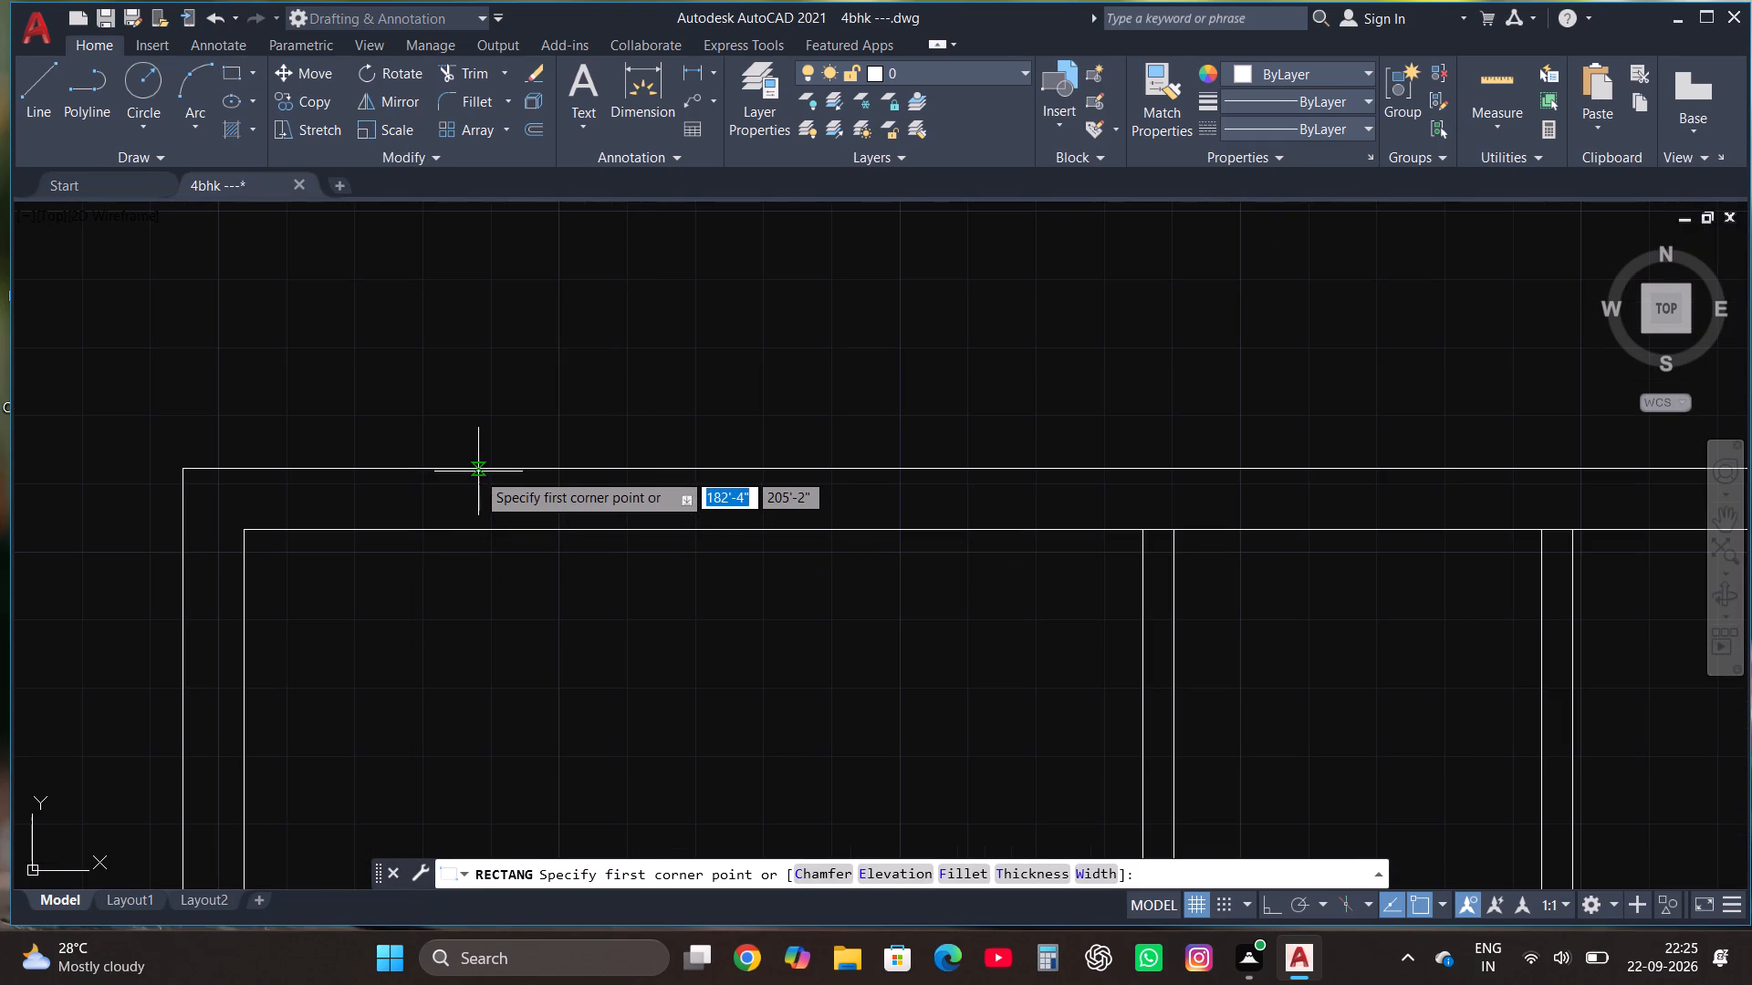
pyautogui.click(475, 471)
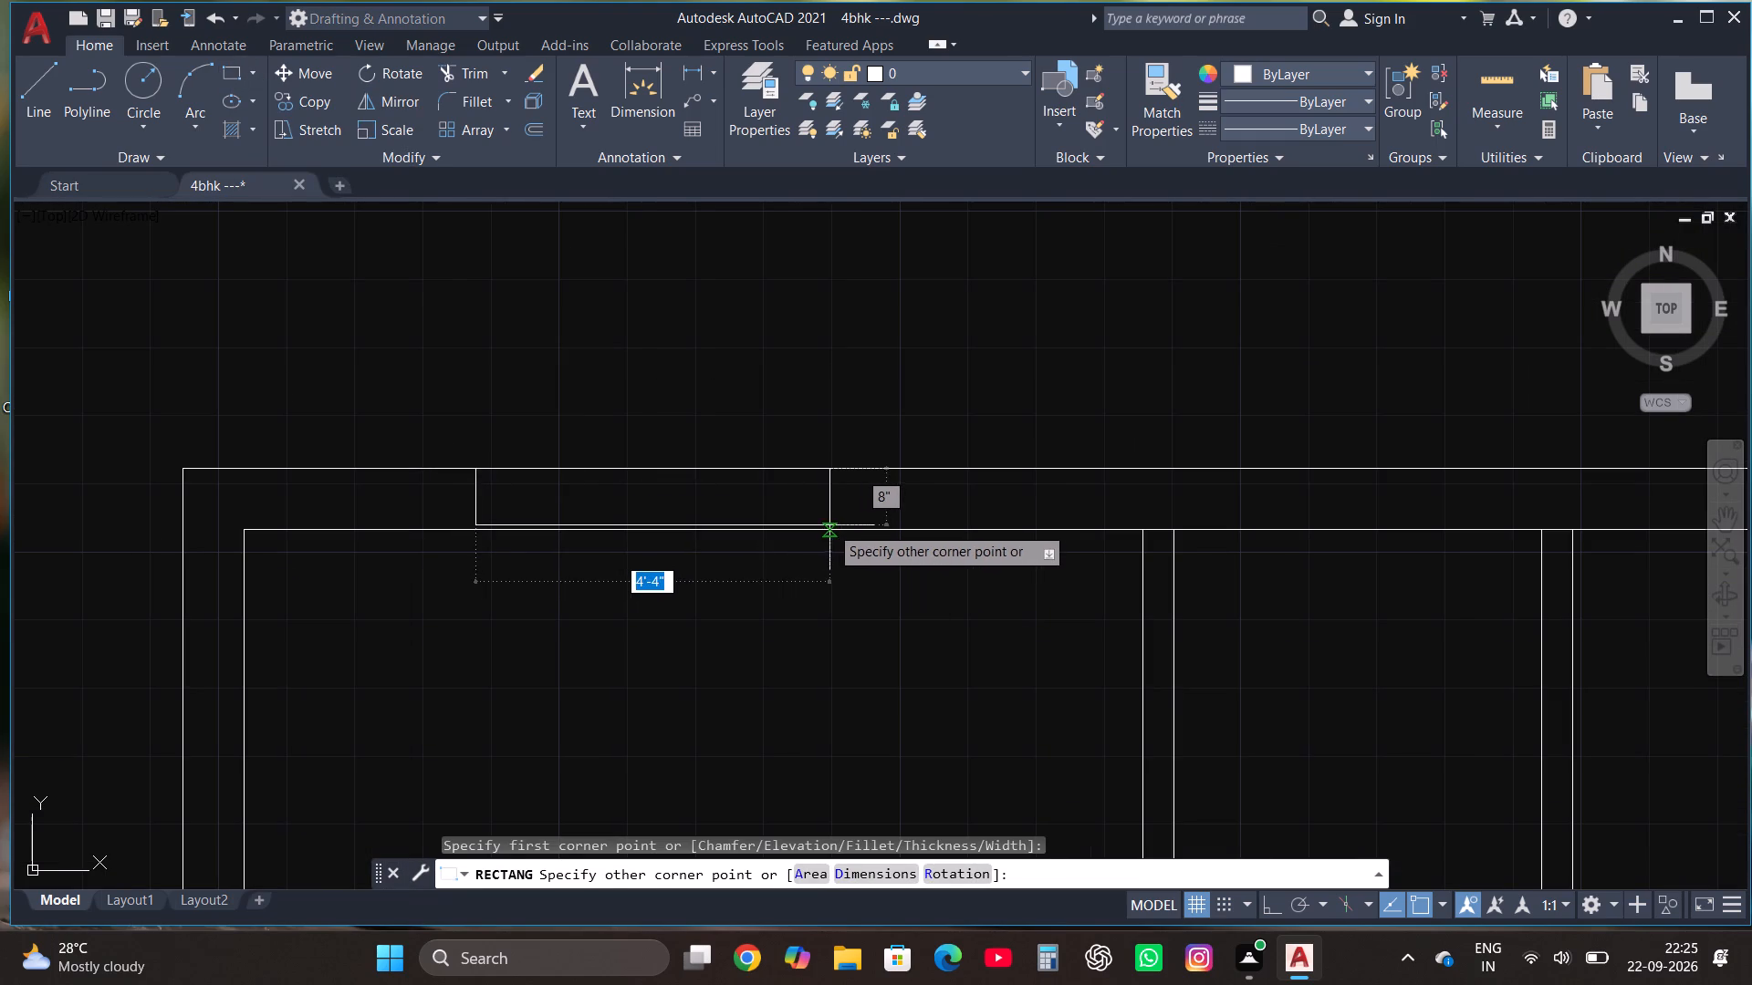
pyautogui.click(836, 533)
pyautogui.click(36, 90)
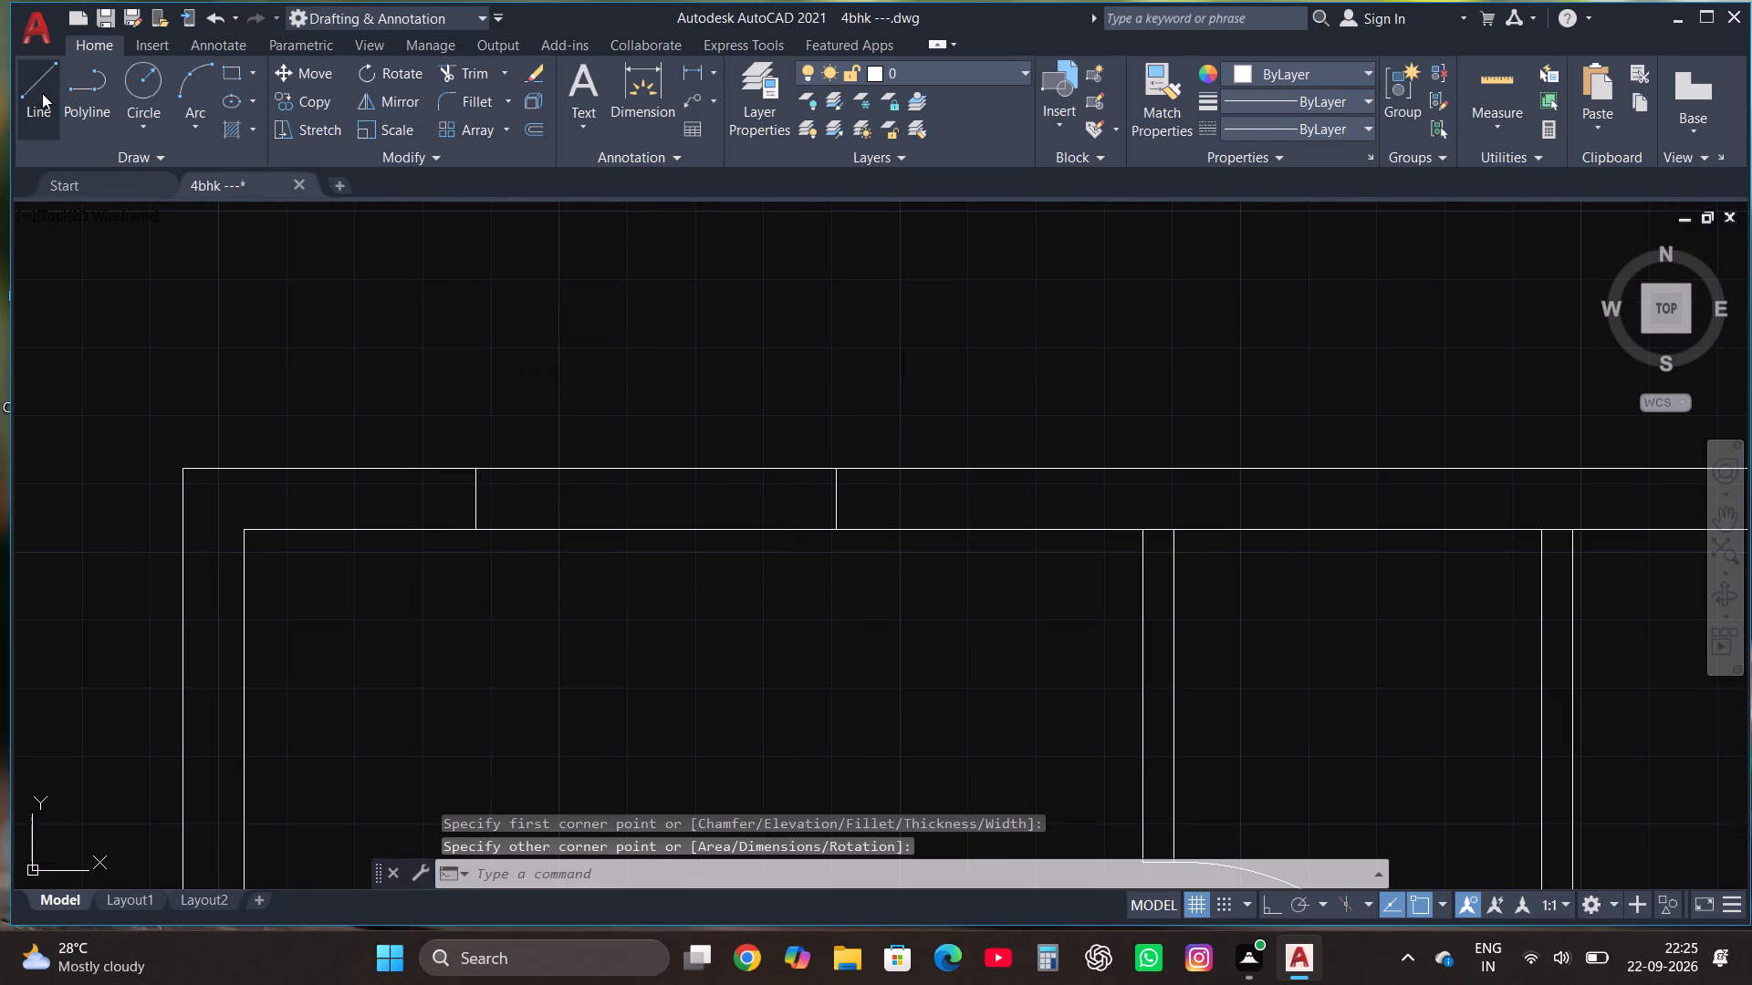
pyautogui.click(480, 498)
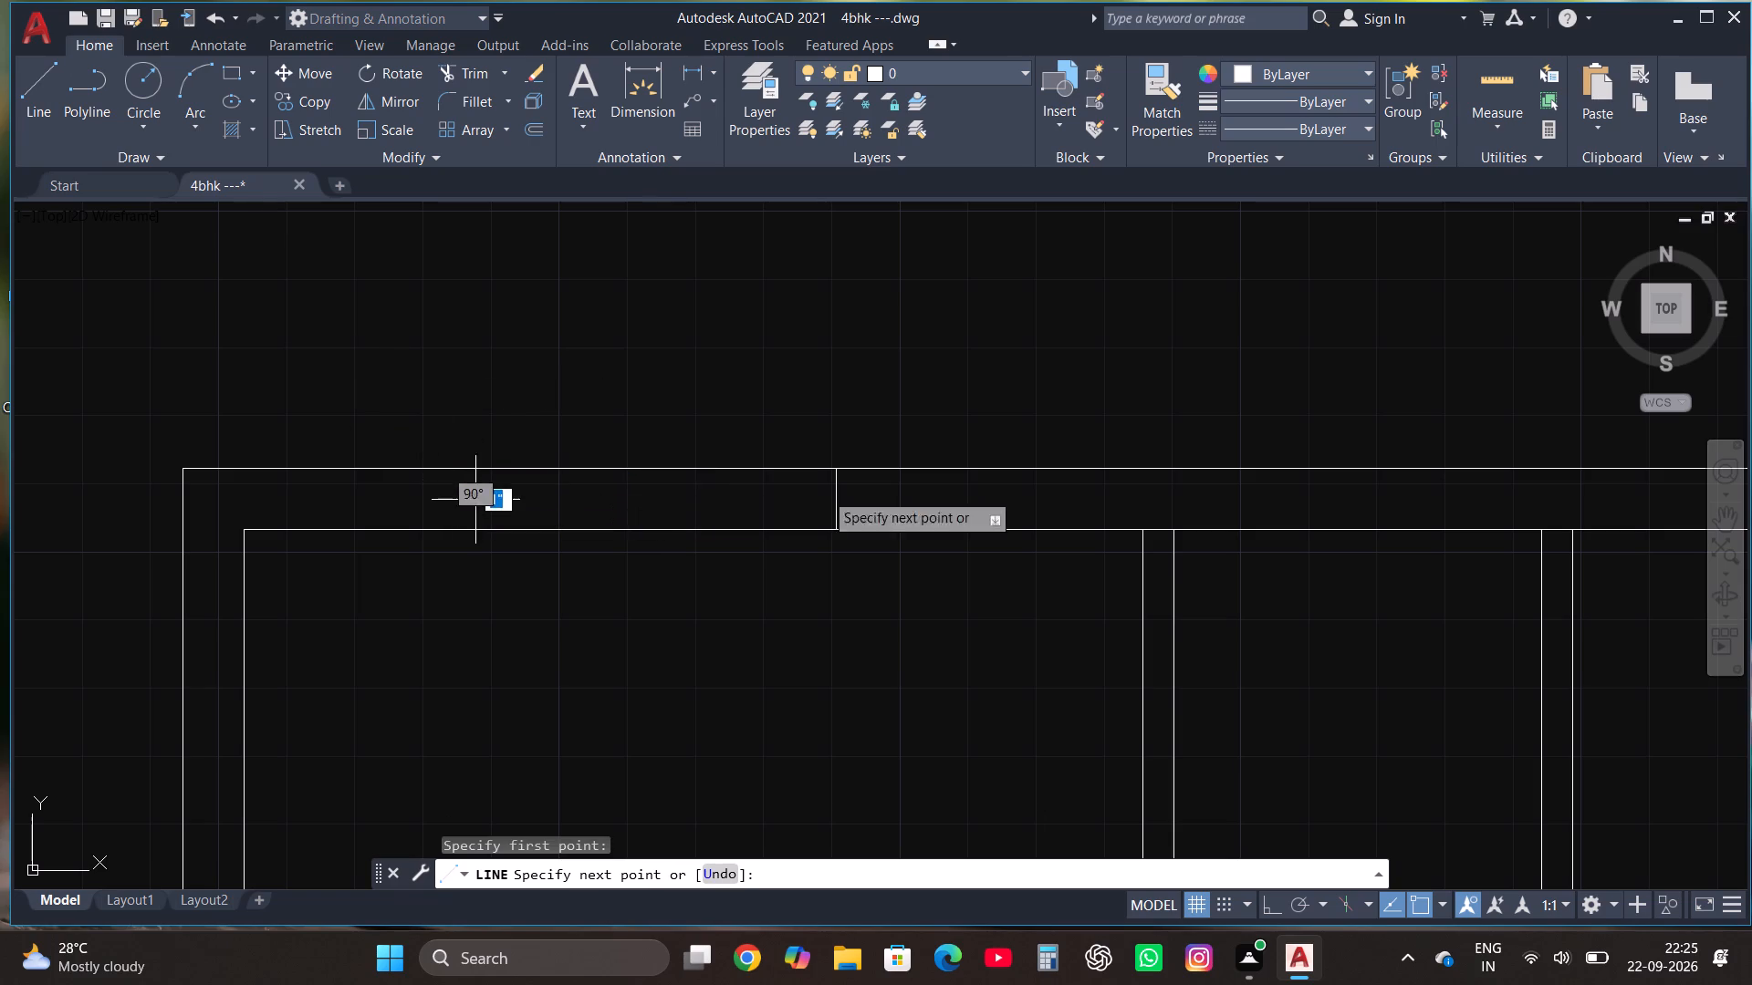
pyautogui.click(837, 495)
# Draw a window about 2'-5" wide across the top outer wall of the small top room, with a lengthwise centre line.
pyautogui.click(228, 72)
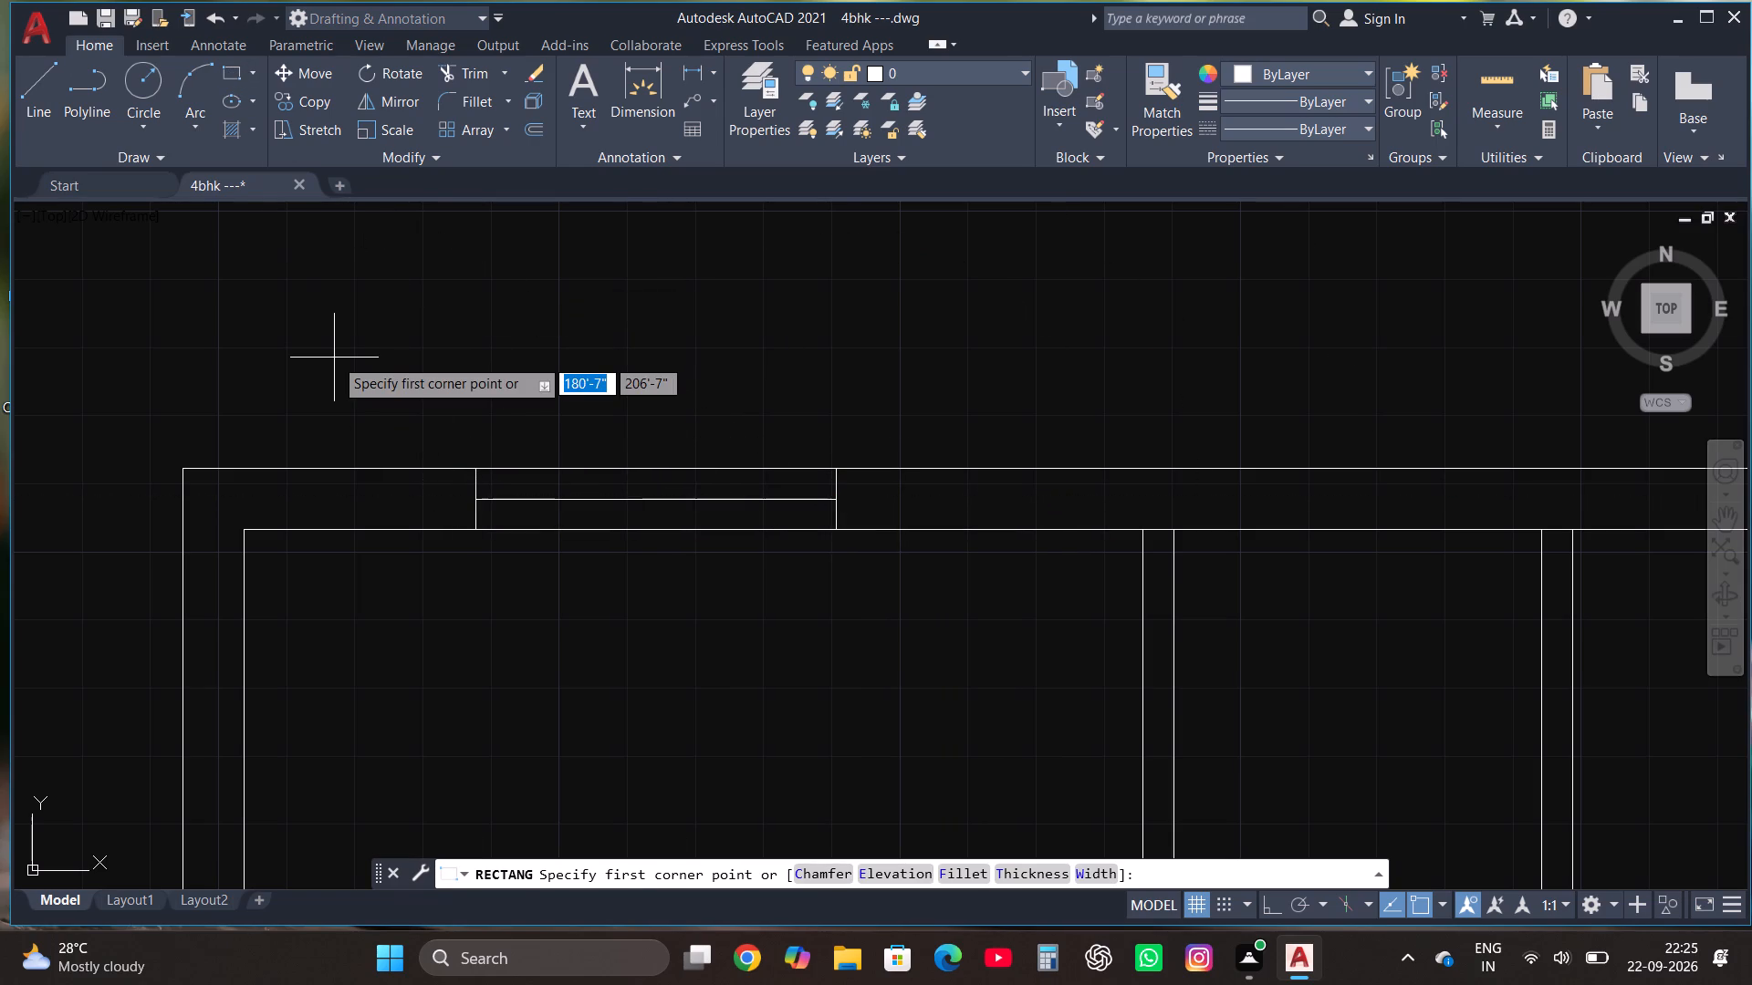
pyautogui.scroll(-2, 698, 507)
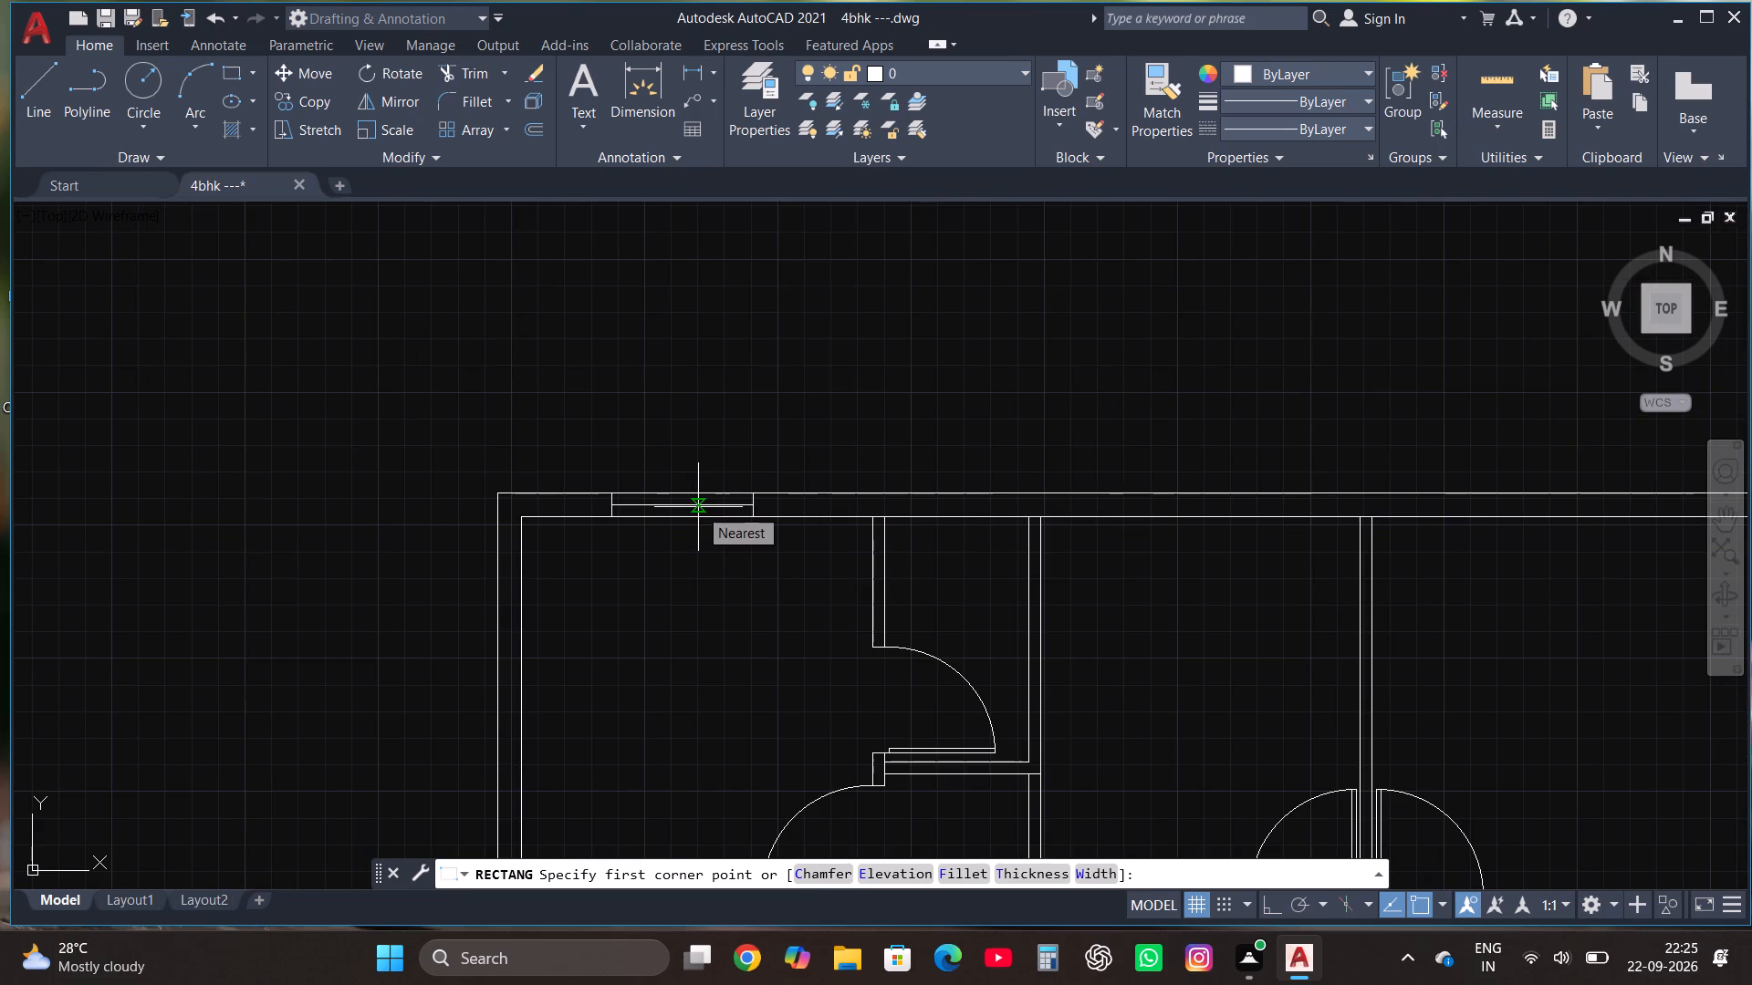
pyautogui.scroll(1, 1265, 487)
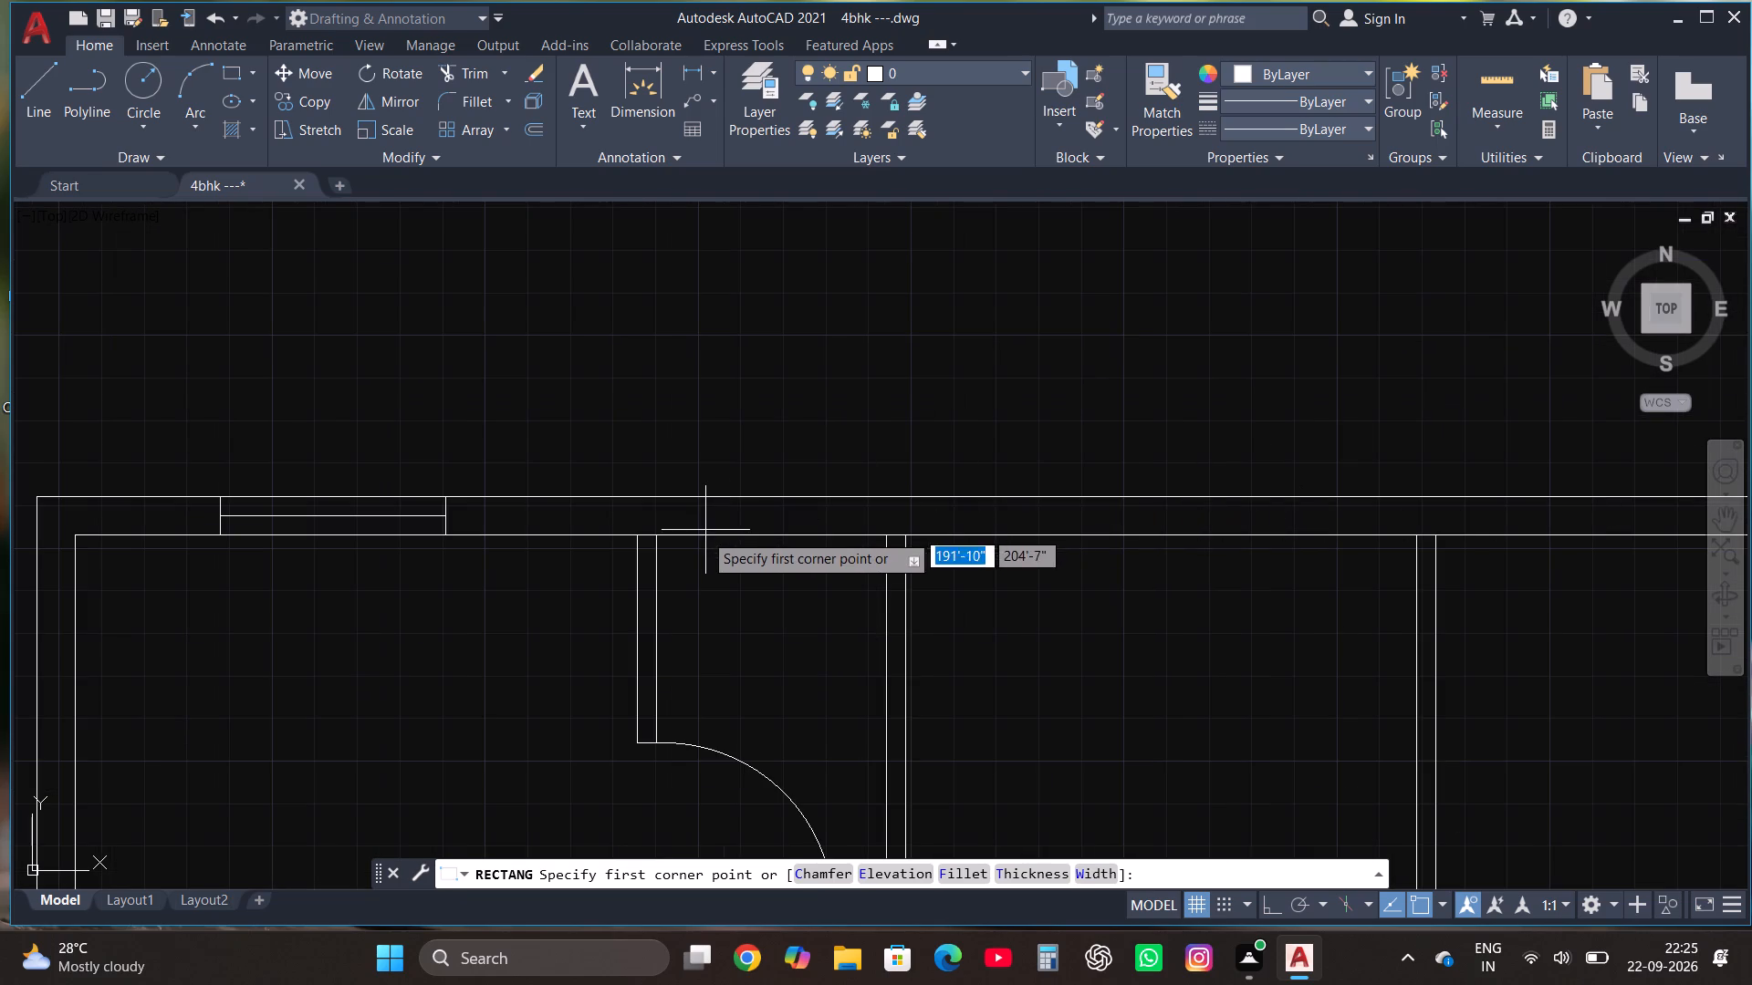
pyautogui.click(710, 535)
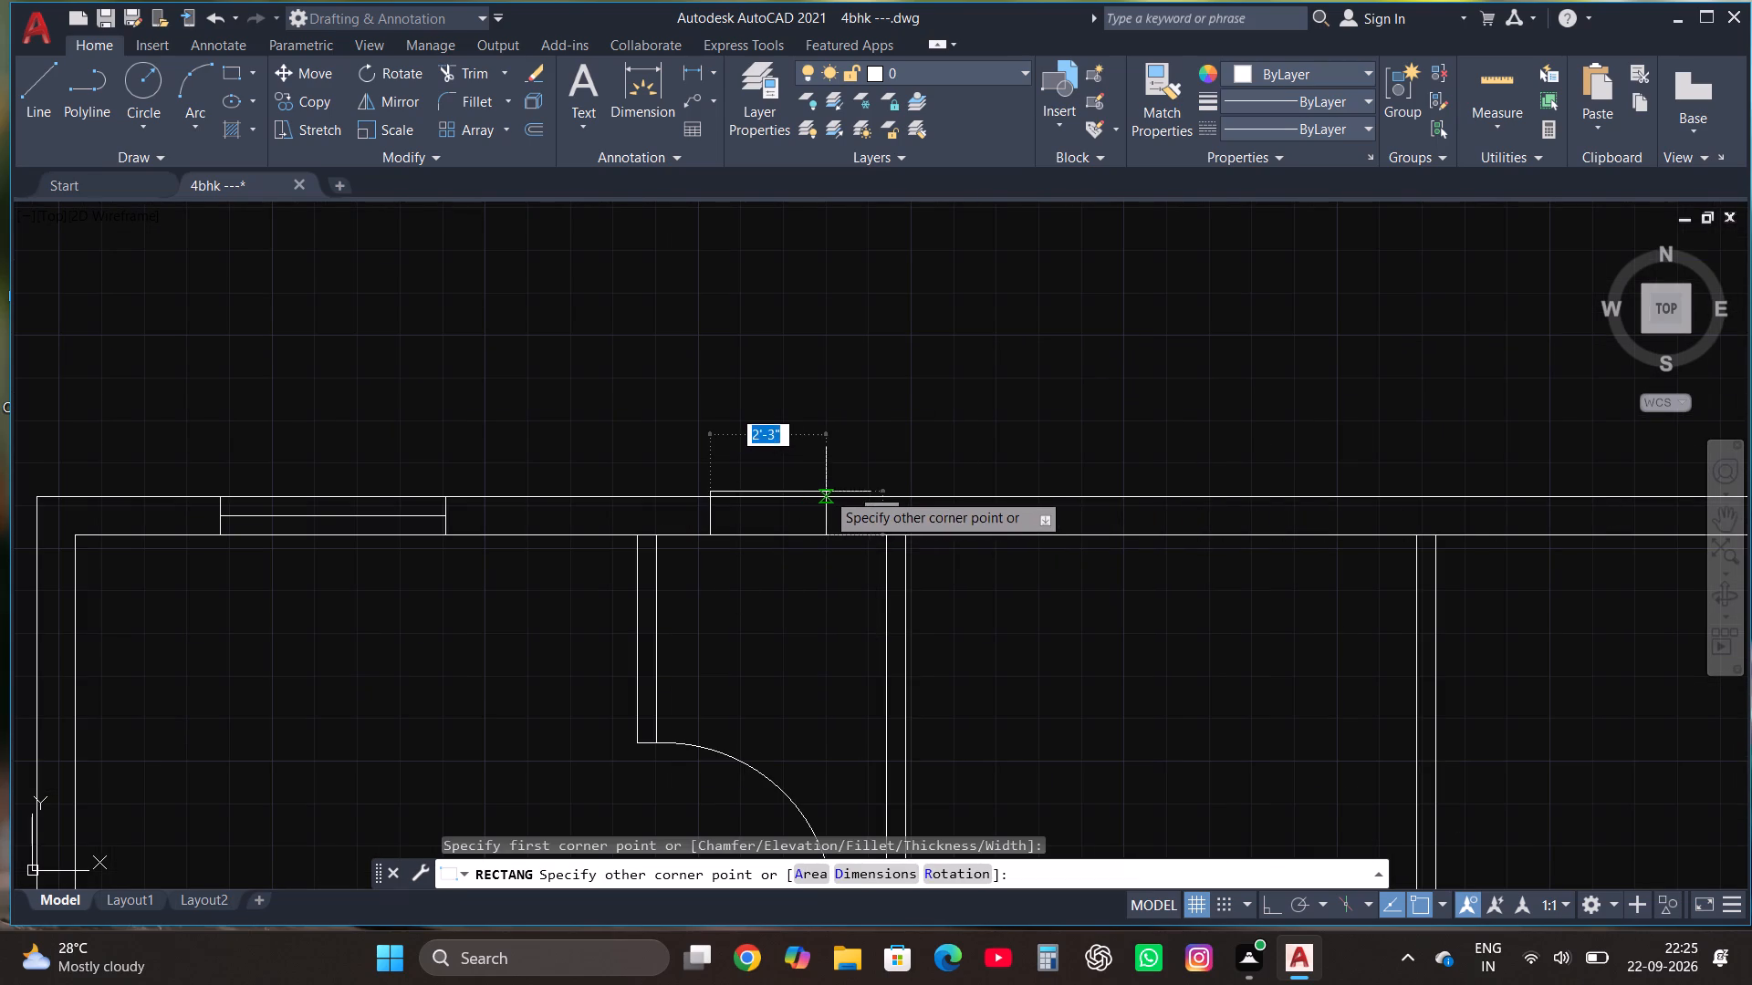
pyautogui.click(834, 495)
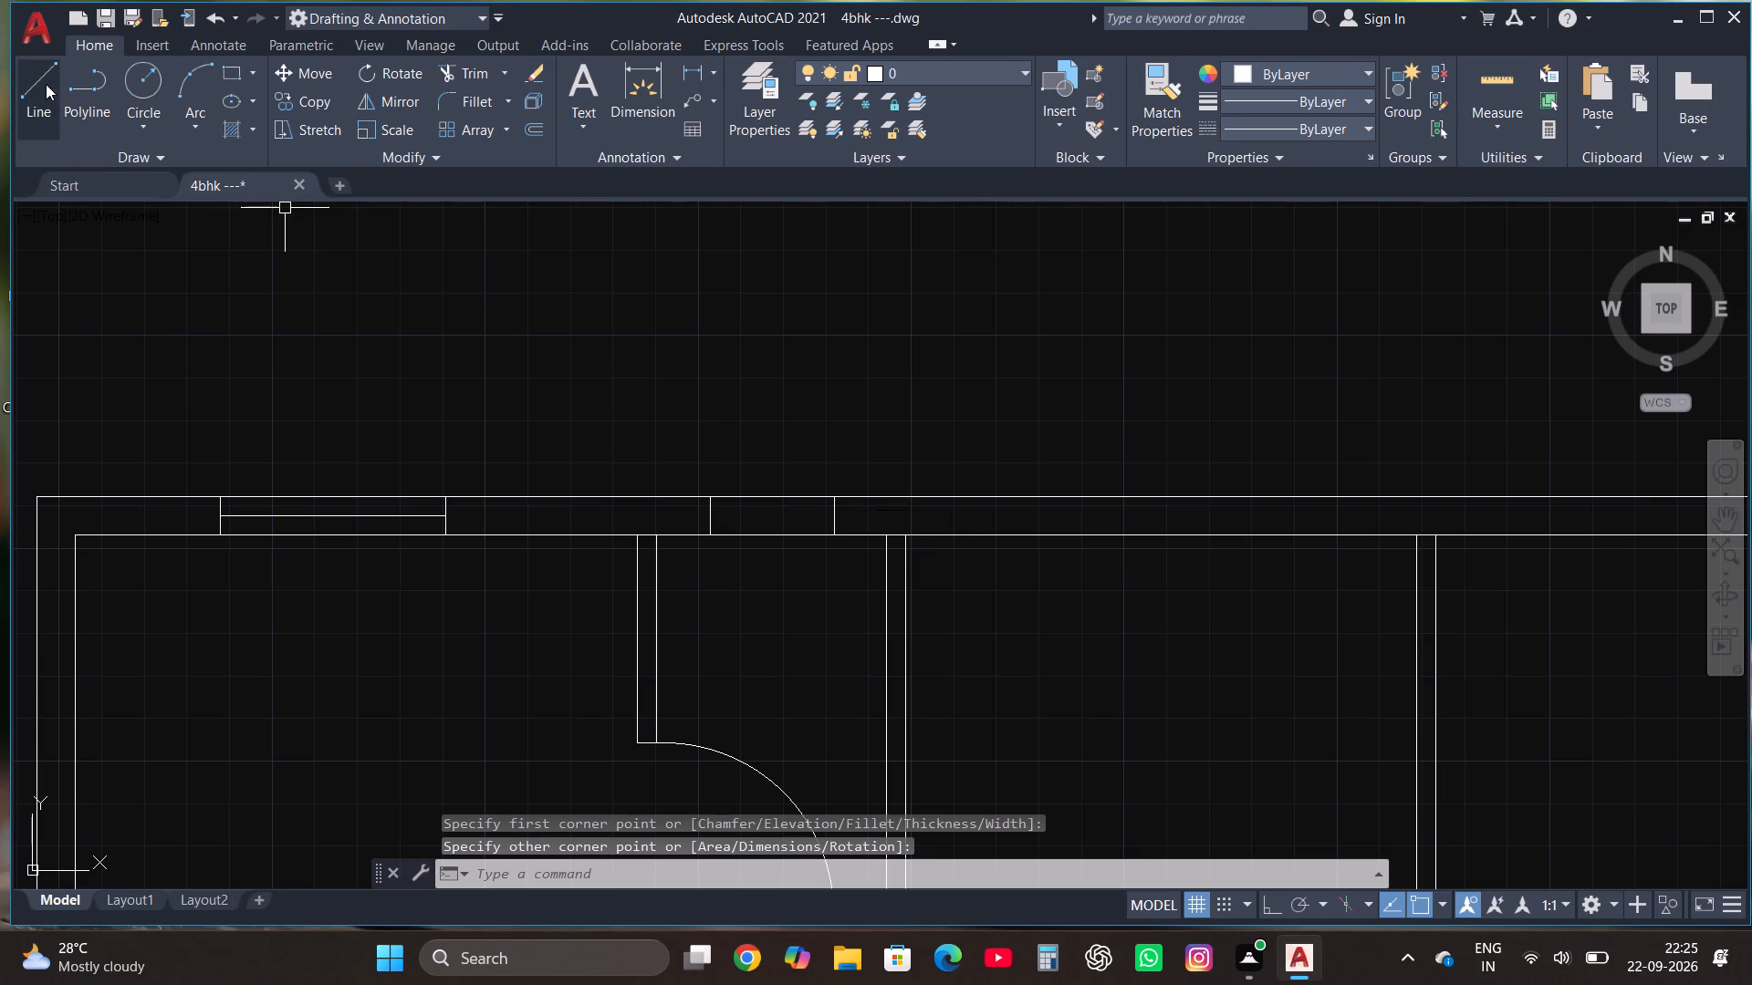
pyautogui.click(43, 75)
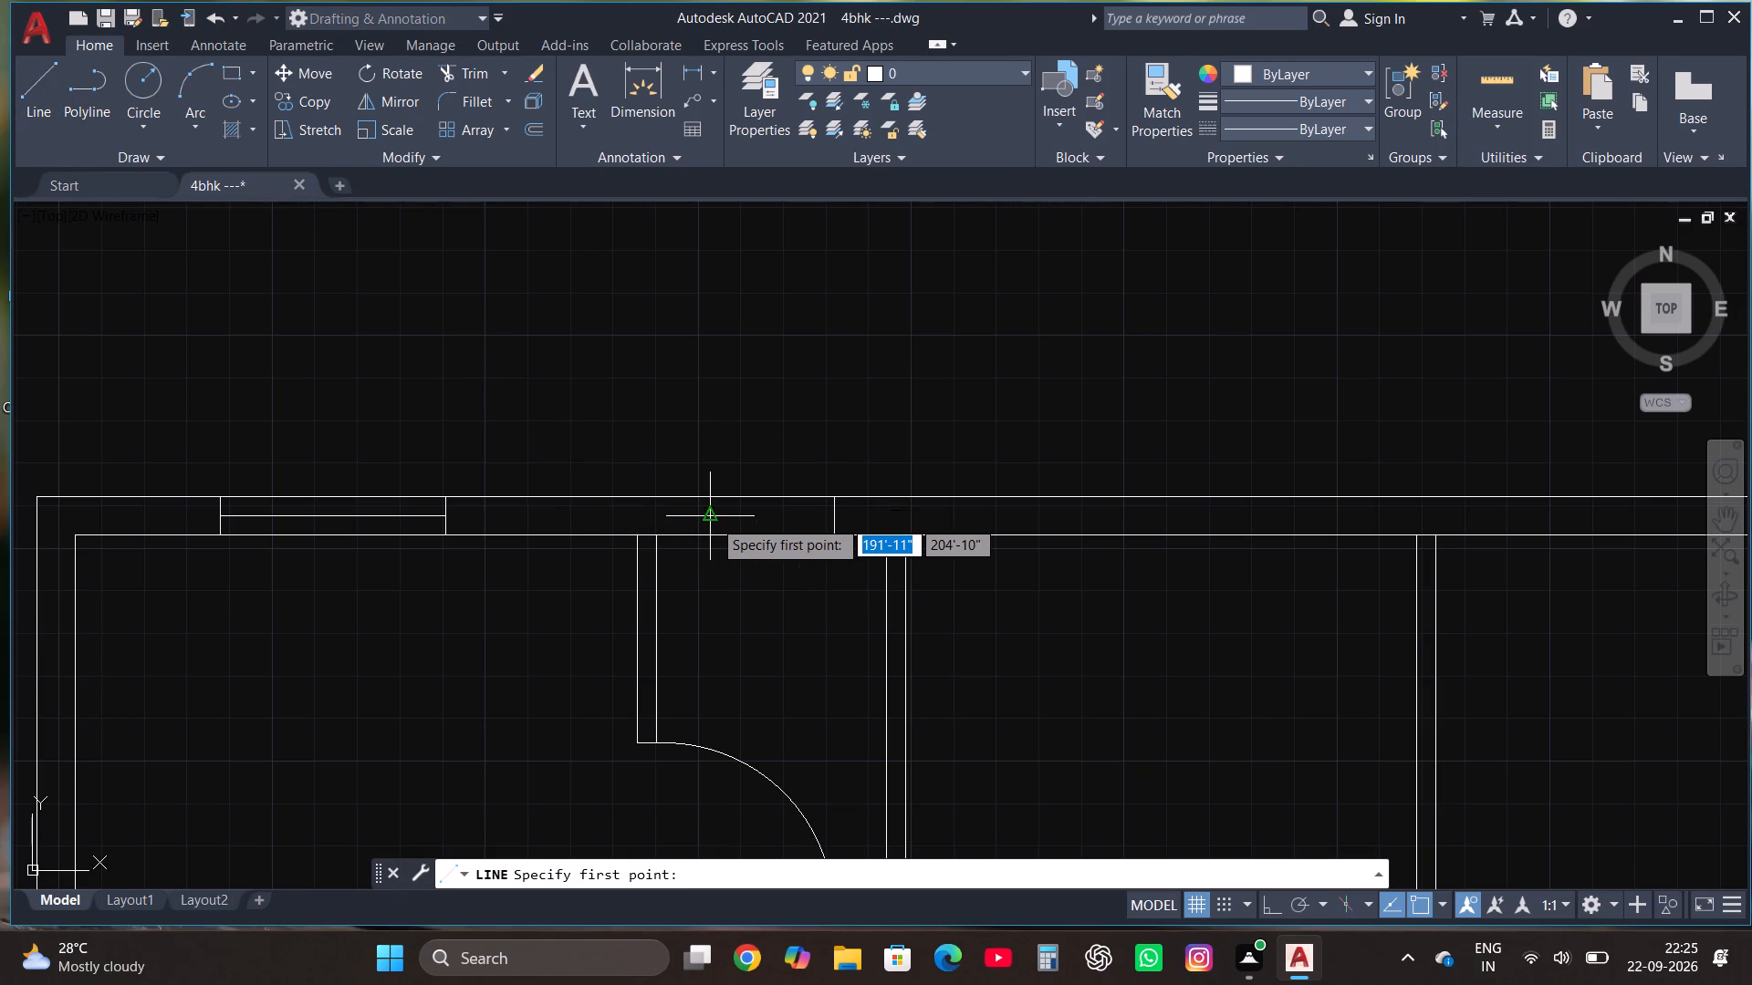
pyautogui.click(713, 519)
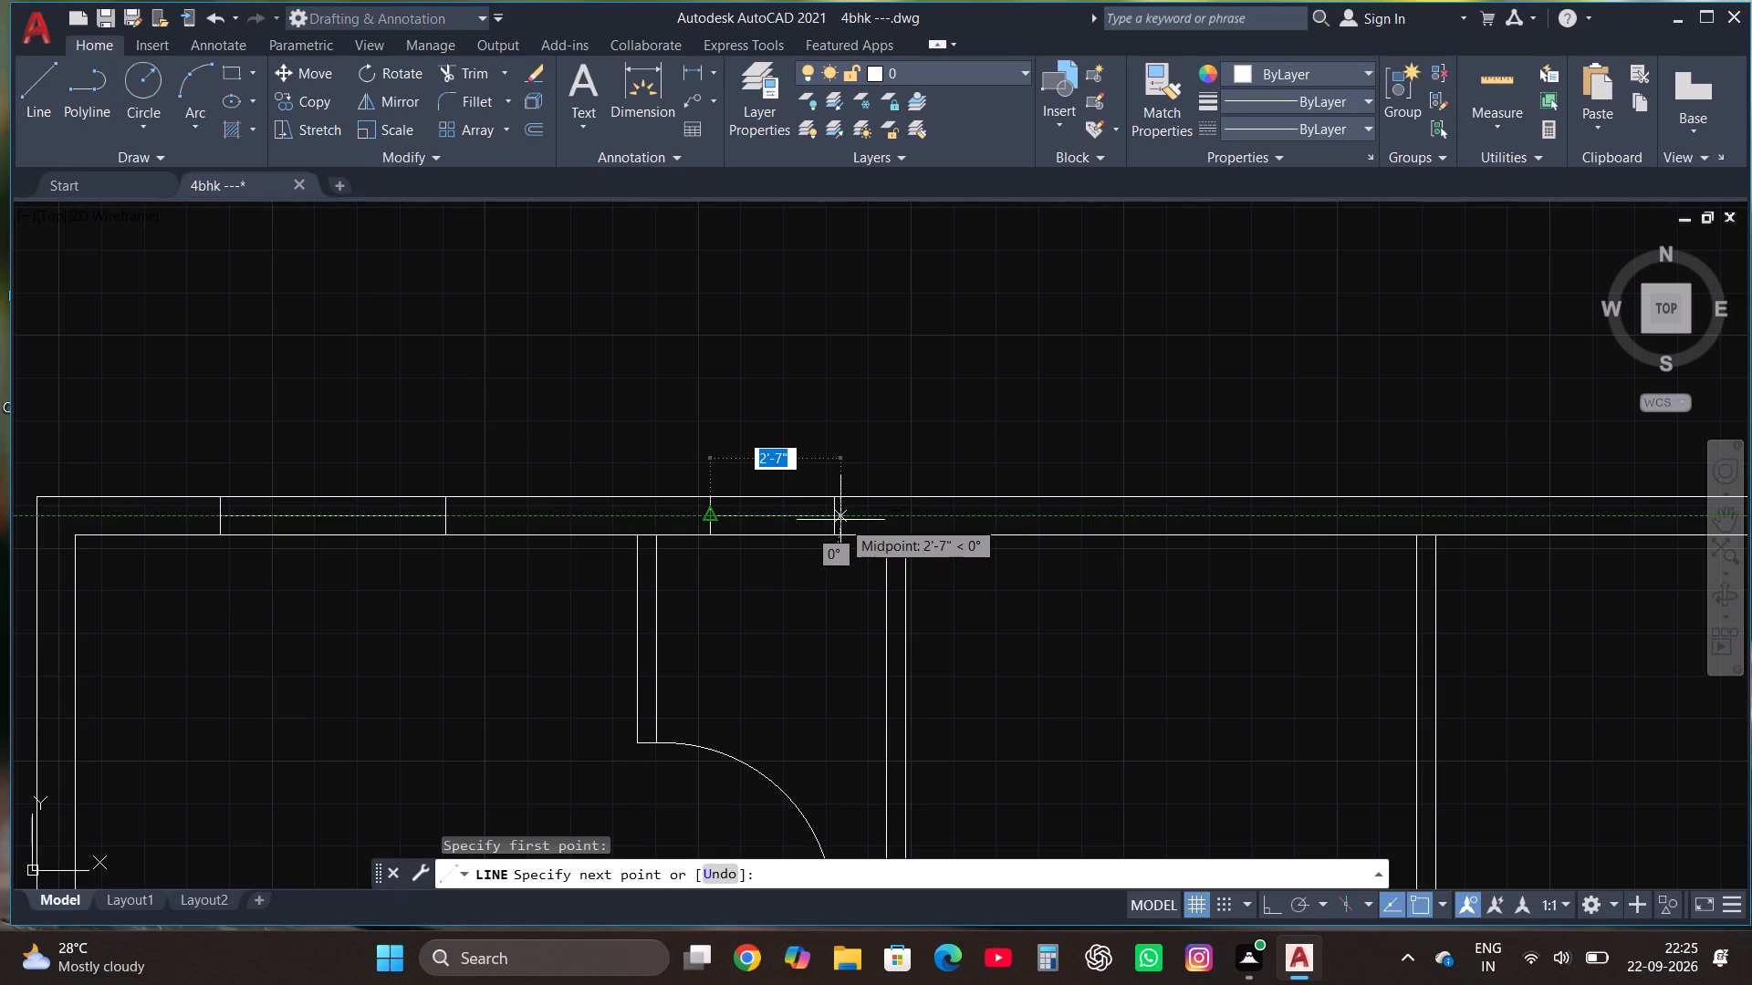
pyautogui.click(836, 520)
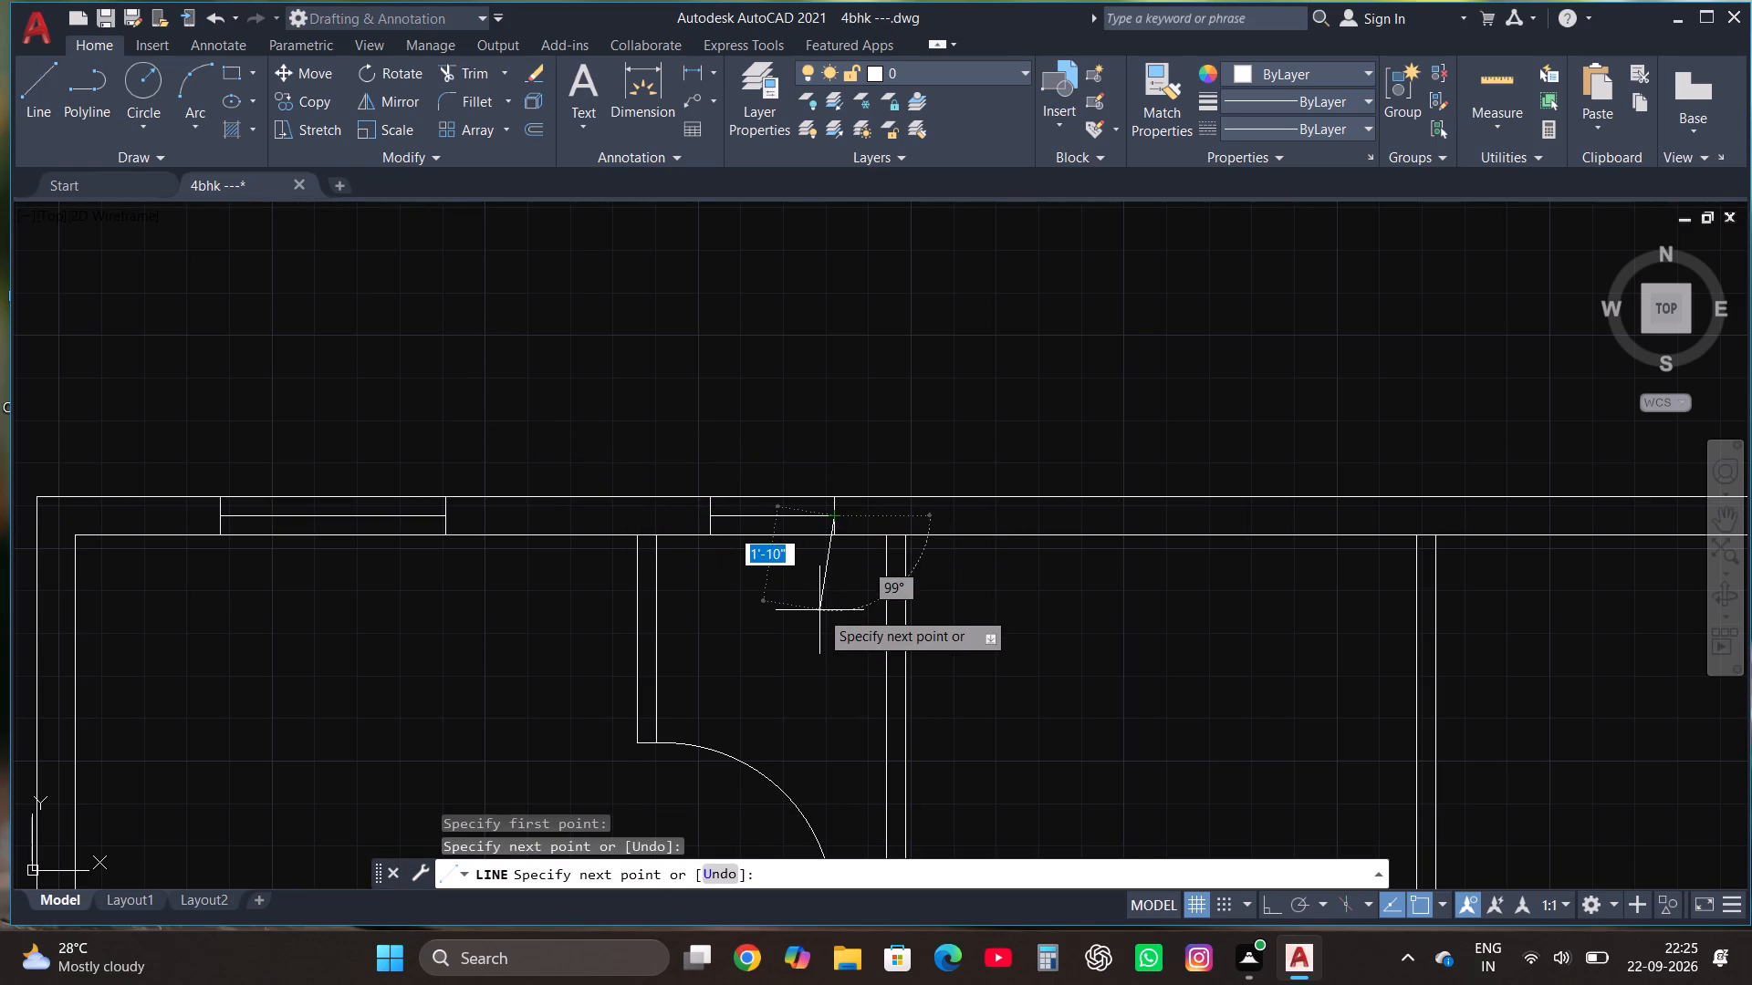
pyautogui.press('Escape')
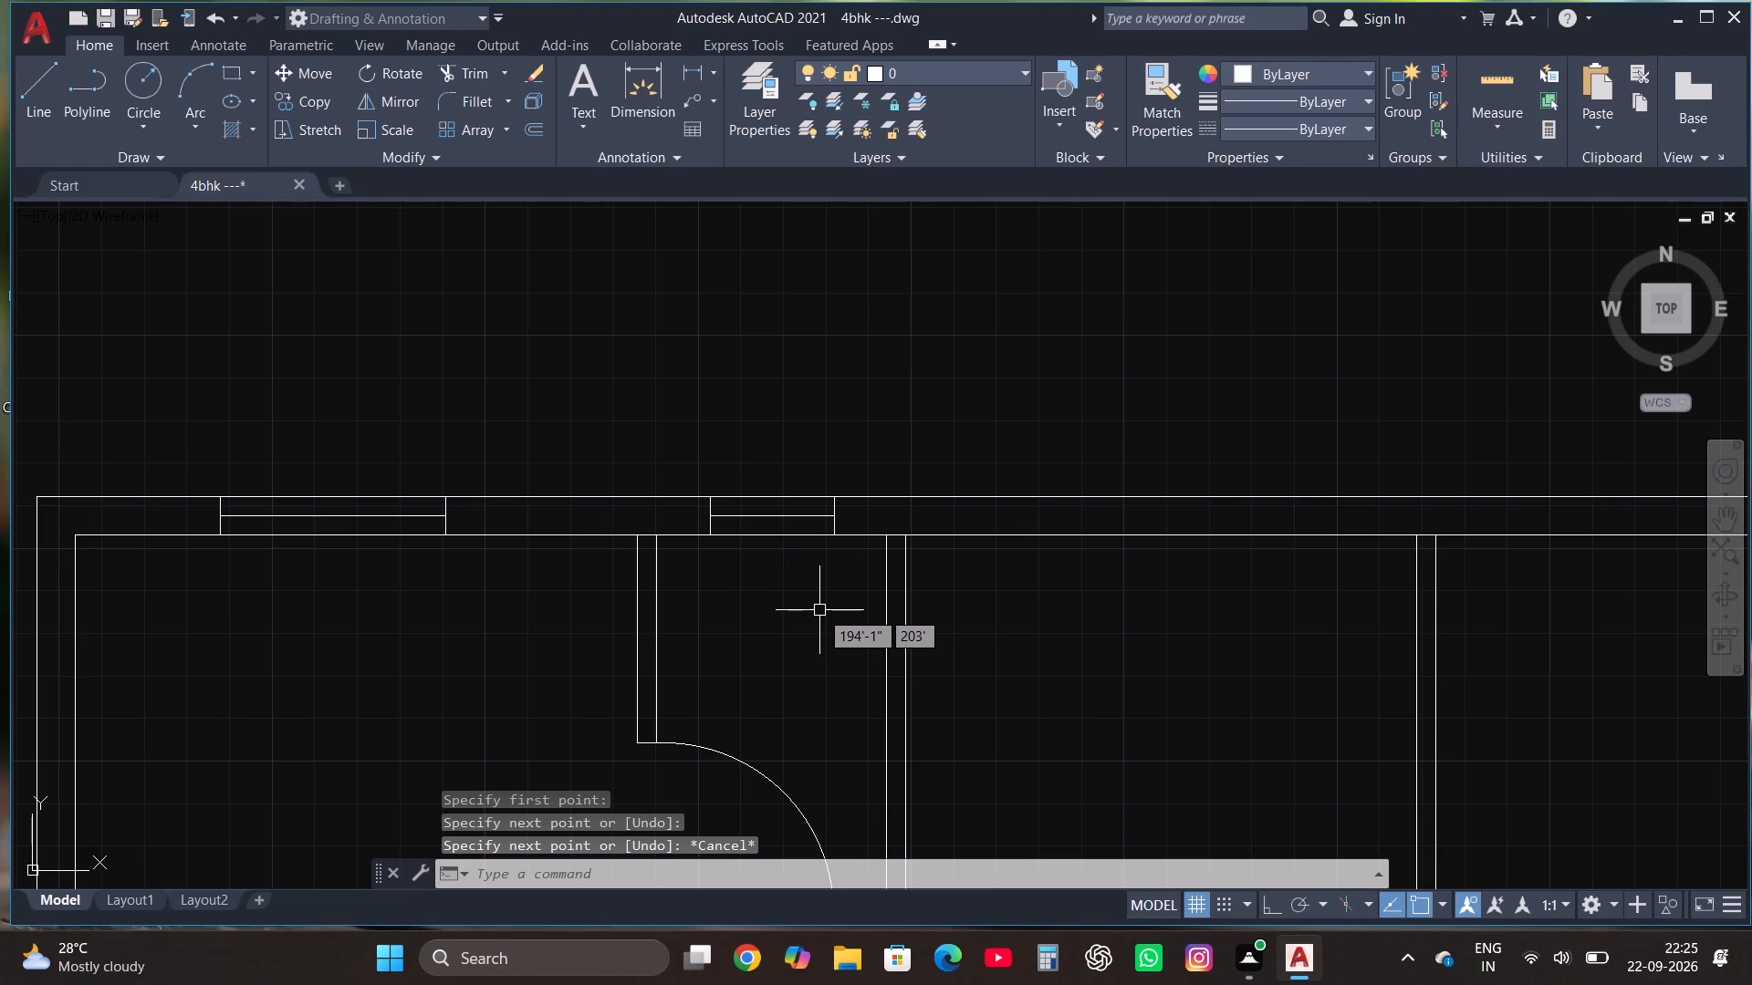
# Copy the top-left room's window in multiple mode into the top outer walls of the top middle and top-right rooms.
pyautogui.click(148, 592)
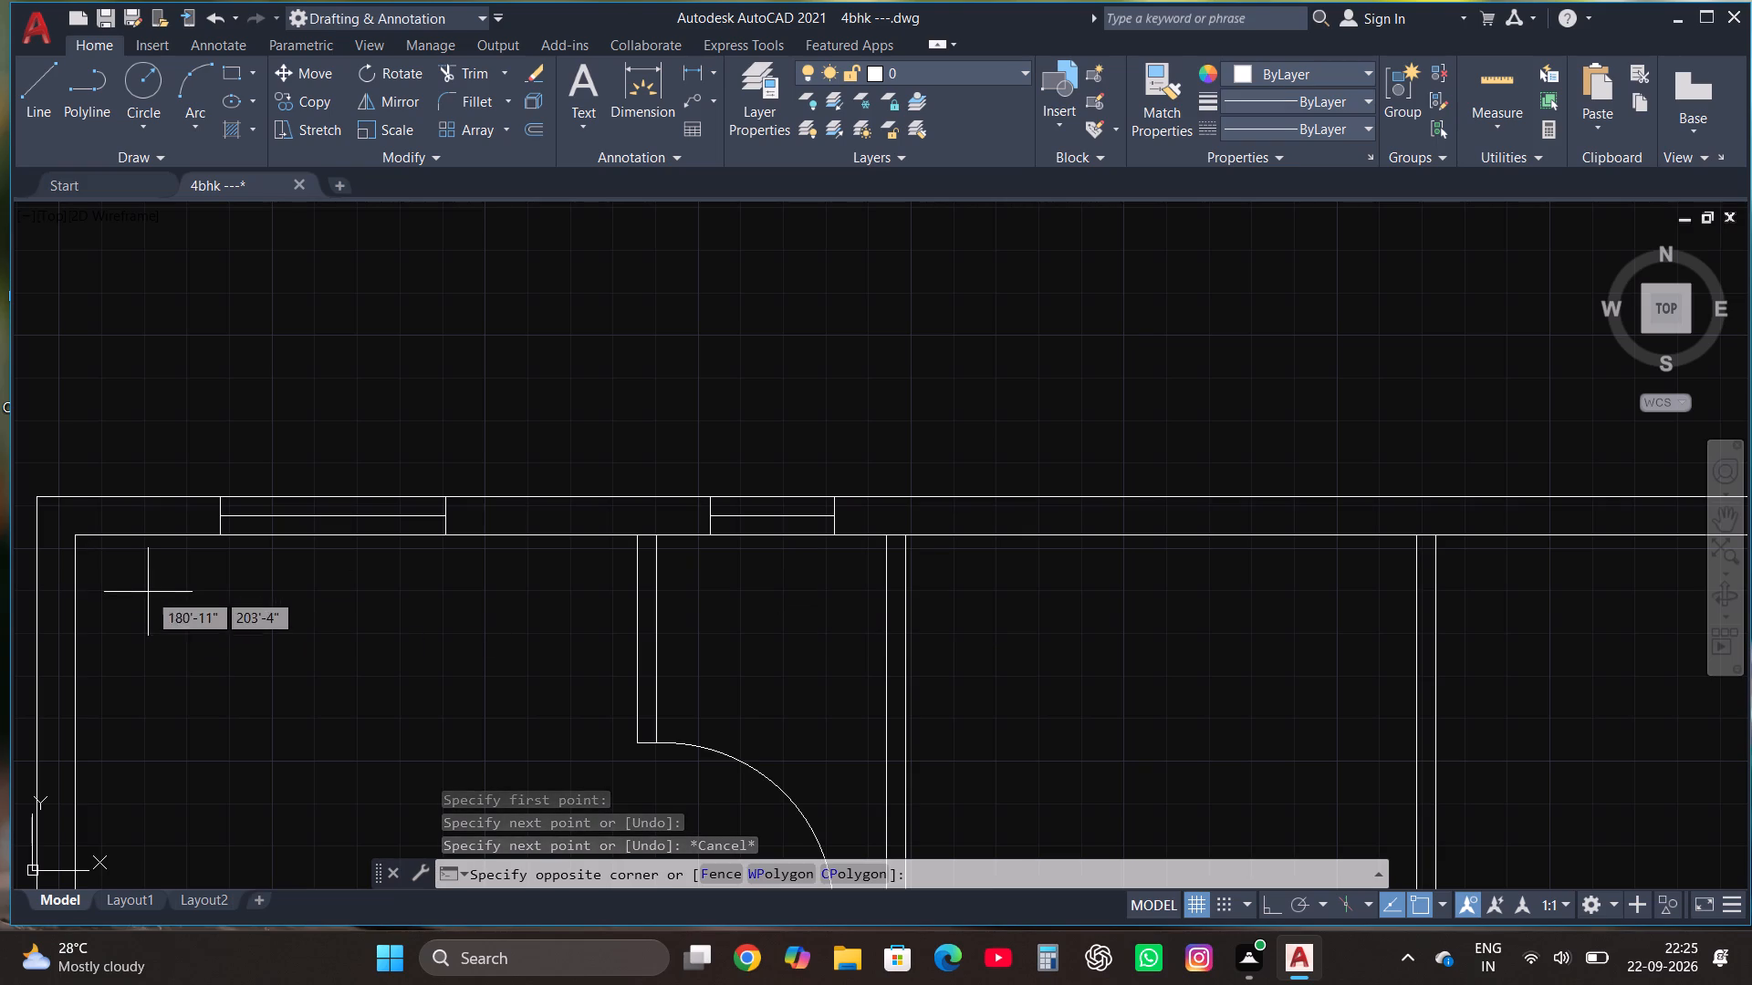
pyautogui.click(540, 424)
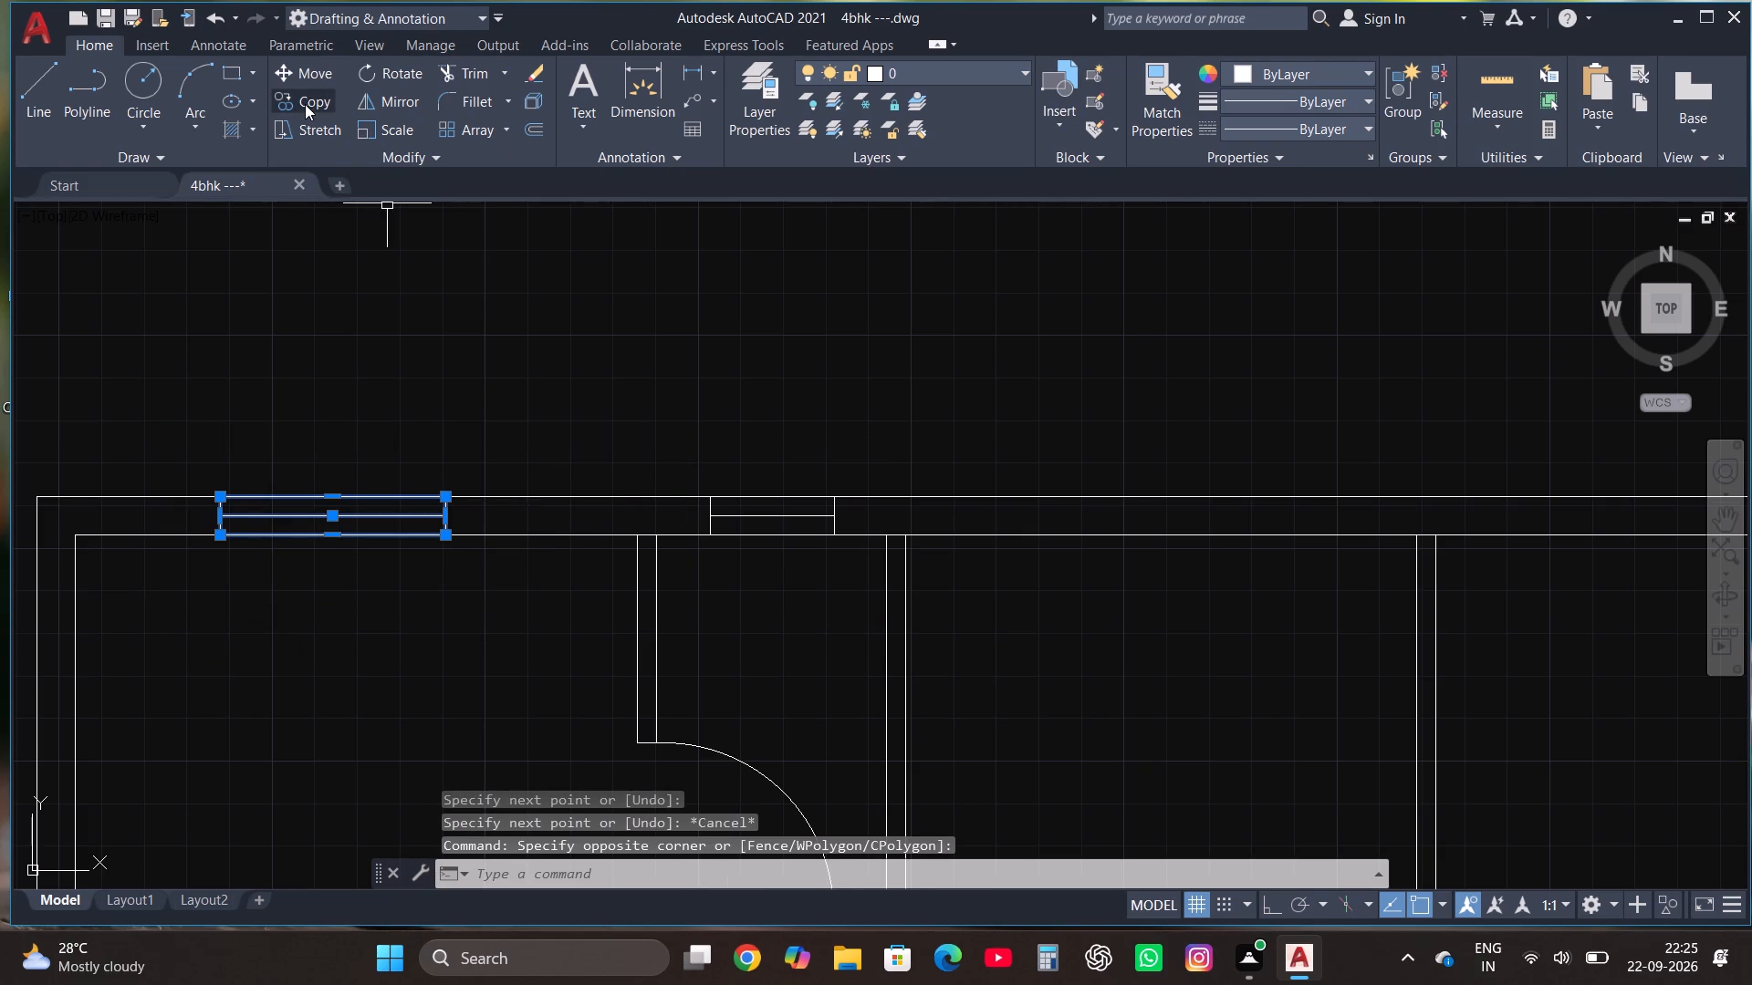
pyautogui.click(305, 104)
pyautogui.click(872, 874)
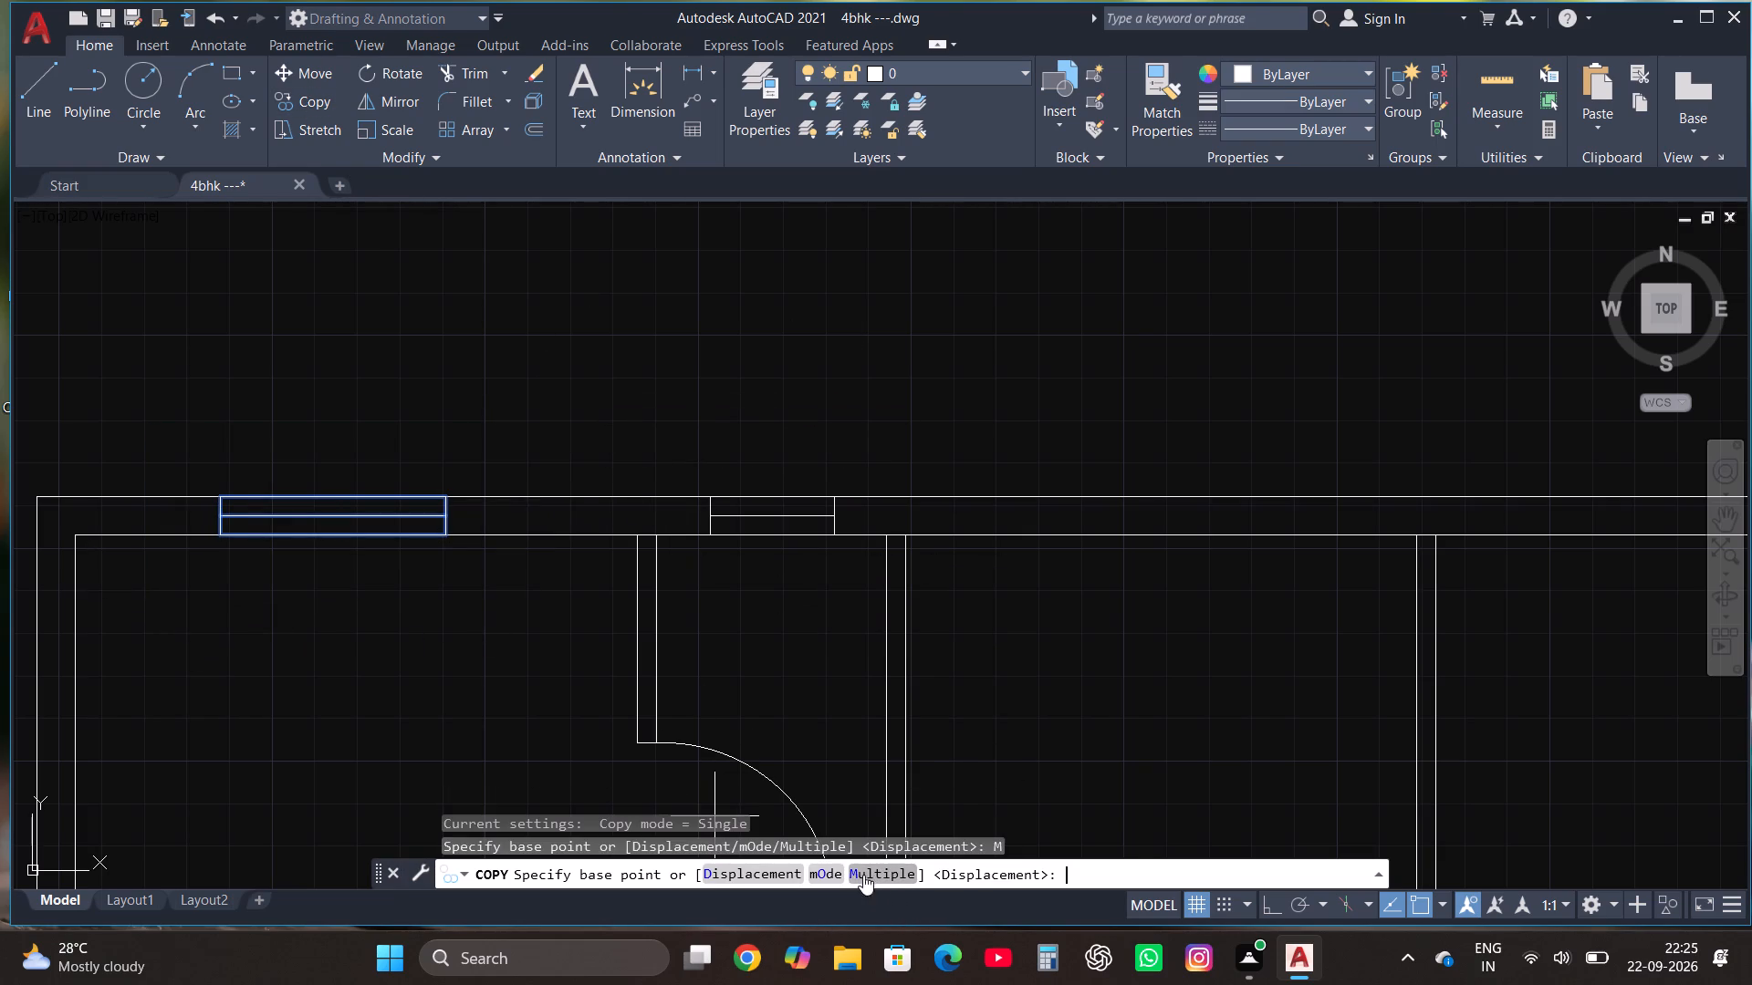
pyautogui.click(219, 537)
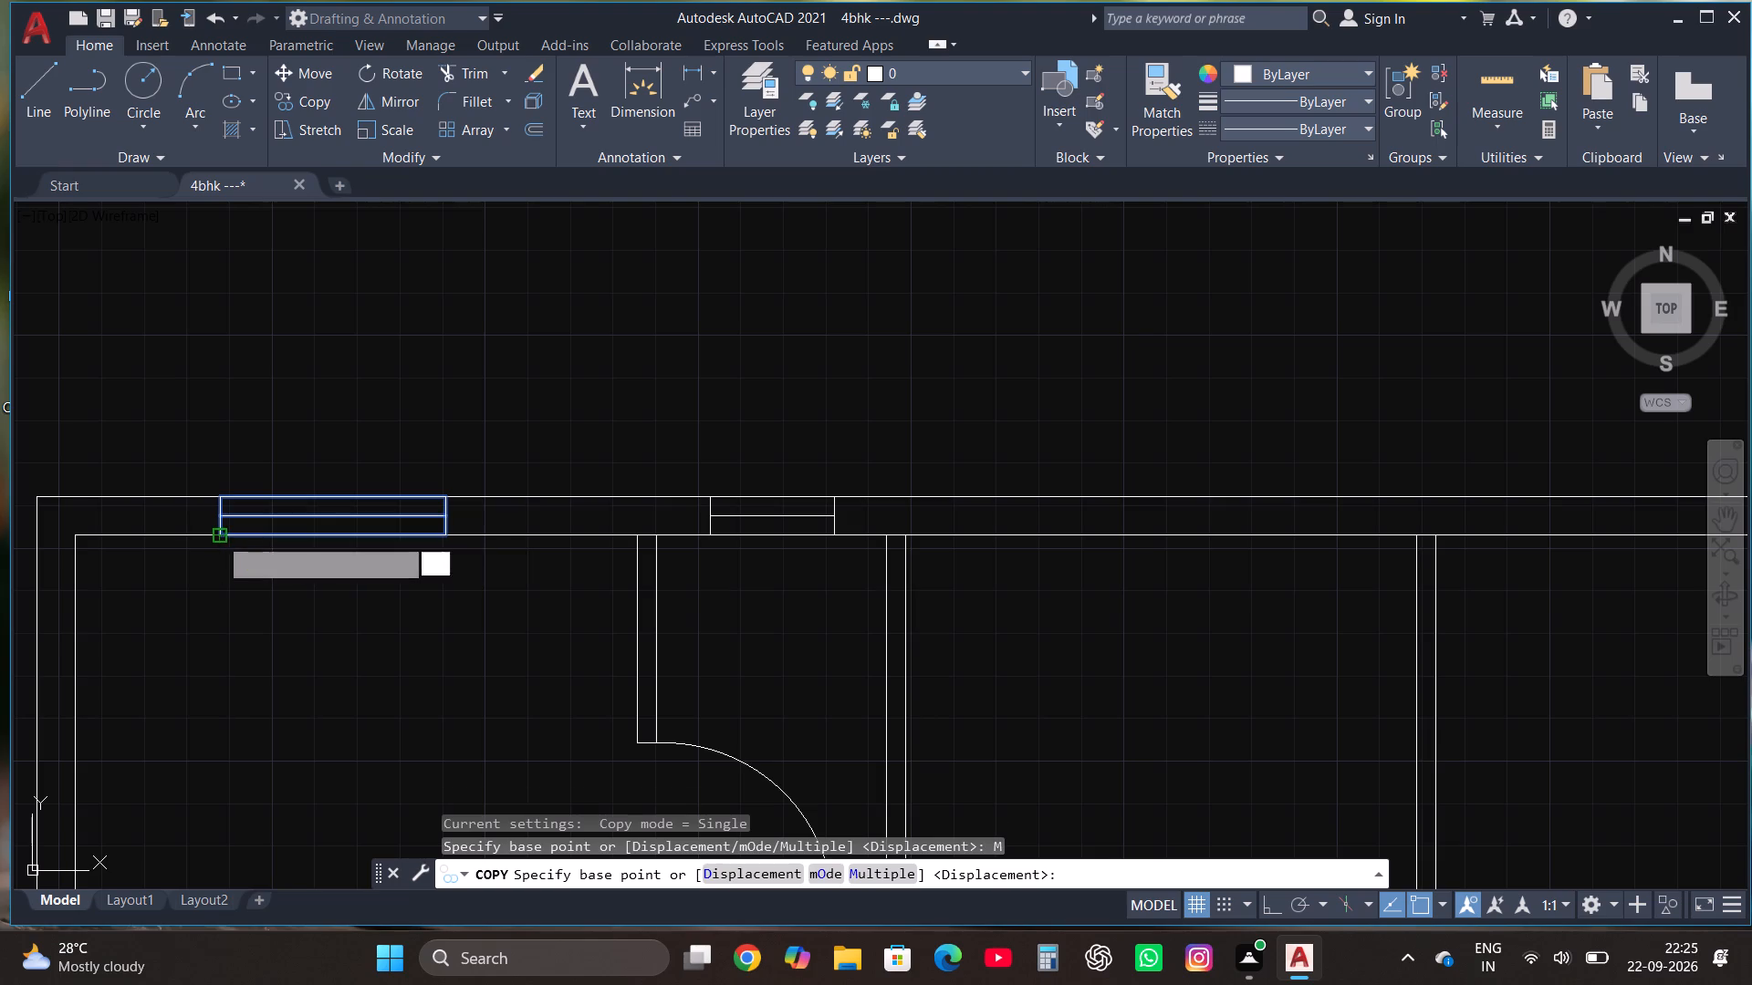
pyautogui.click(1065, 532)
pyautogui.scroll(-3, 1062, 537)
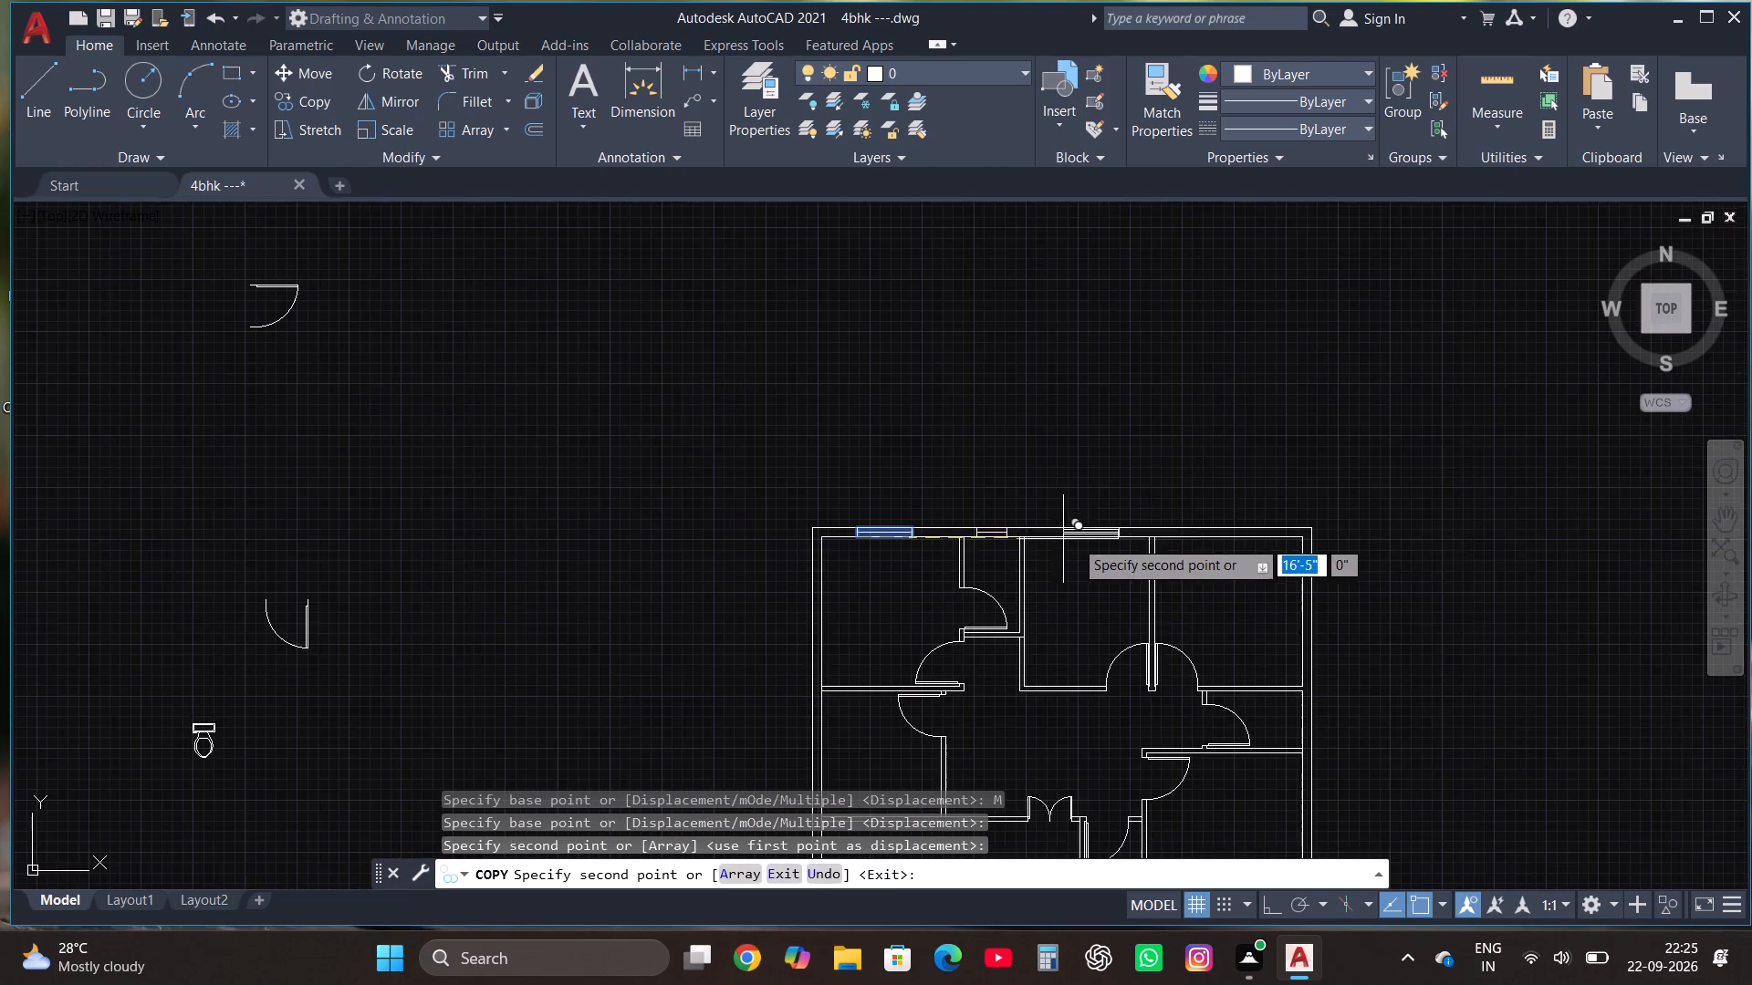
pyautogui.scroll(3, 1235, 519)
pyautogui.click(1177, 566)
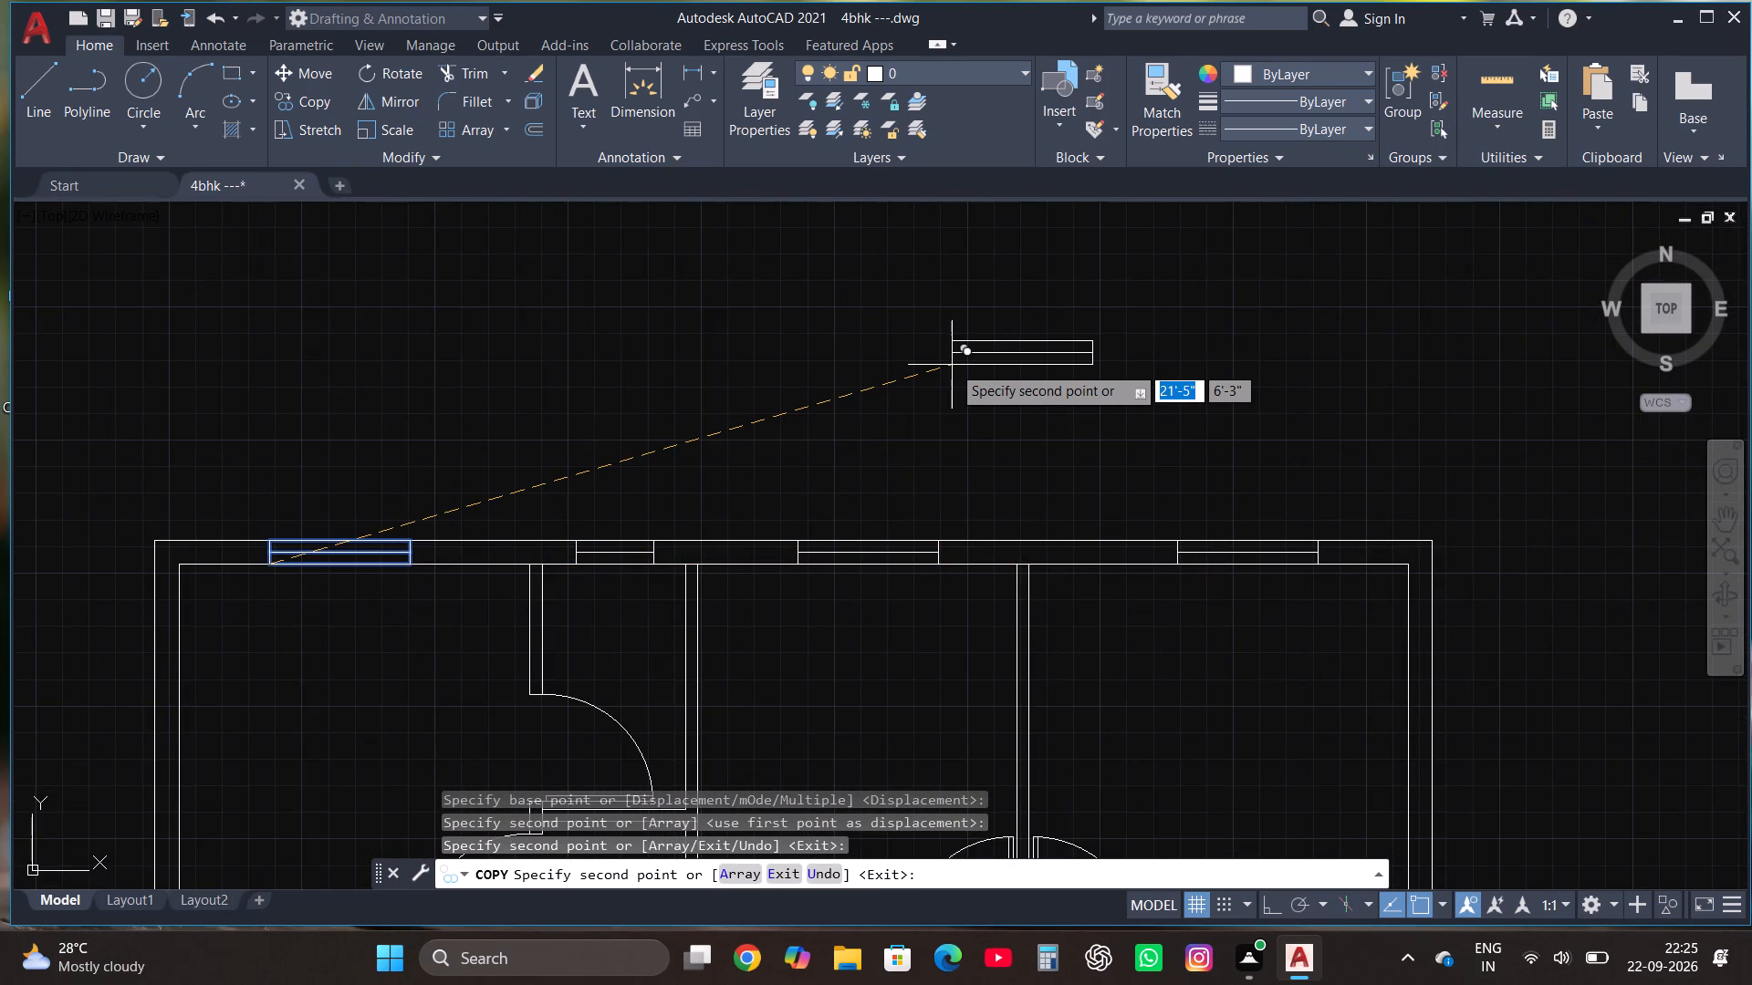
# Place another copy of the window in the bottom outer wall of the lower-right room.
pyautogui.scroll(-2, 952, 365)
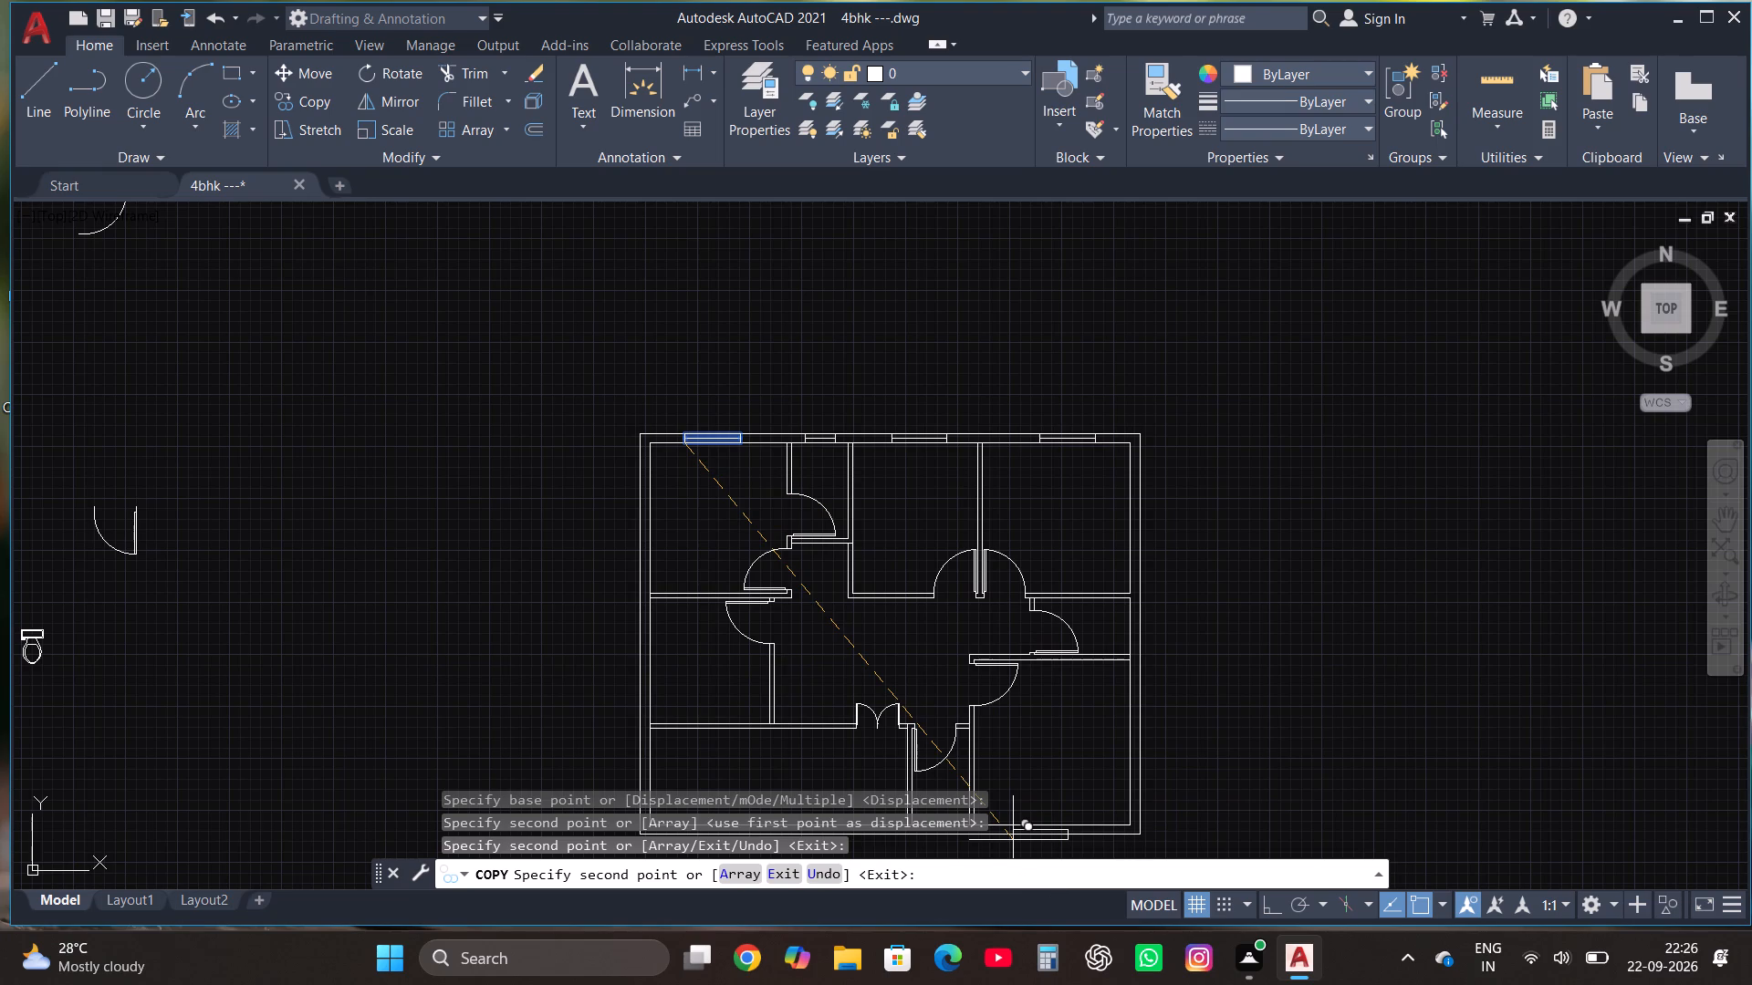
pyautogui.scroll(2, 1039, 866)
pyautogui.scroll(-2, 1030, 735)
pyautogui.scroll(6, 1031, 791)
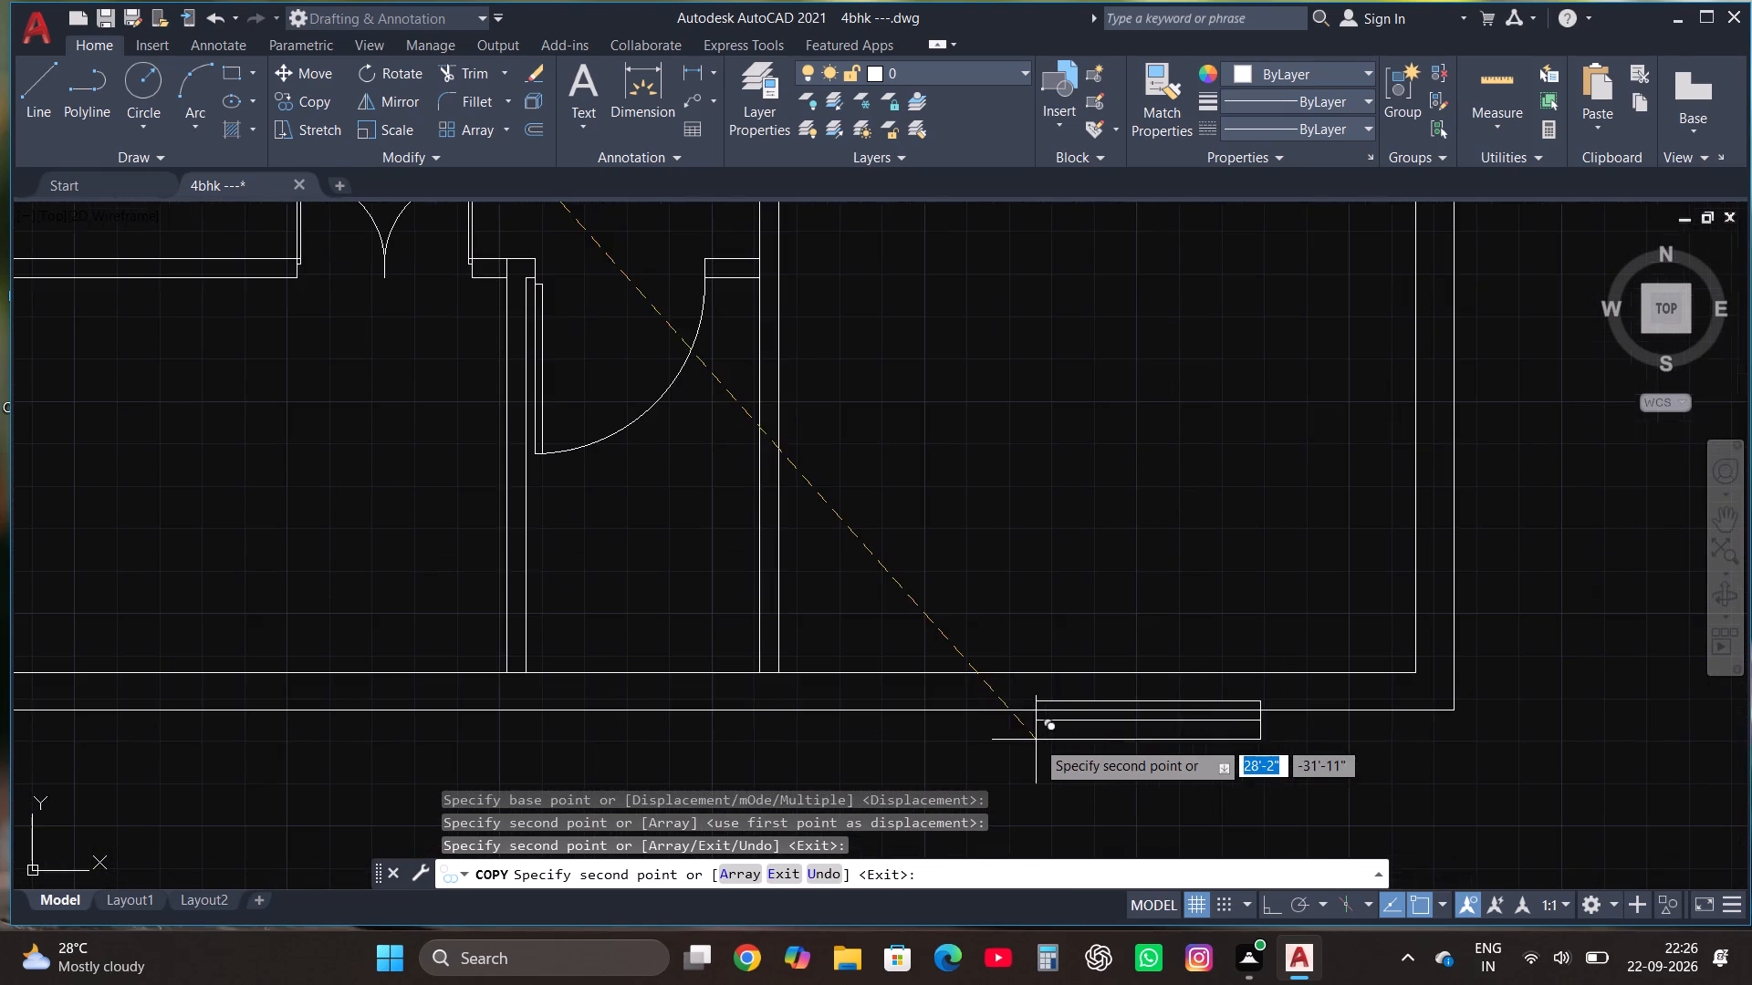
pyautogui.click(996, 711)
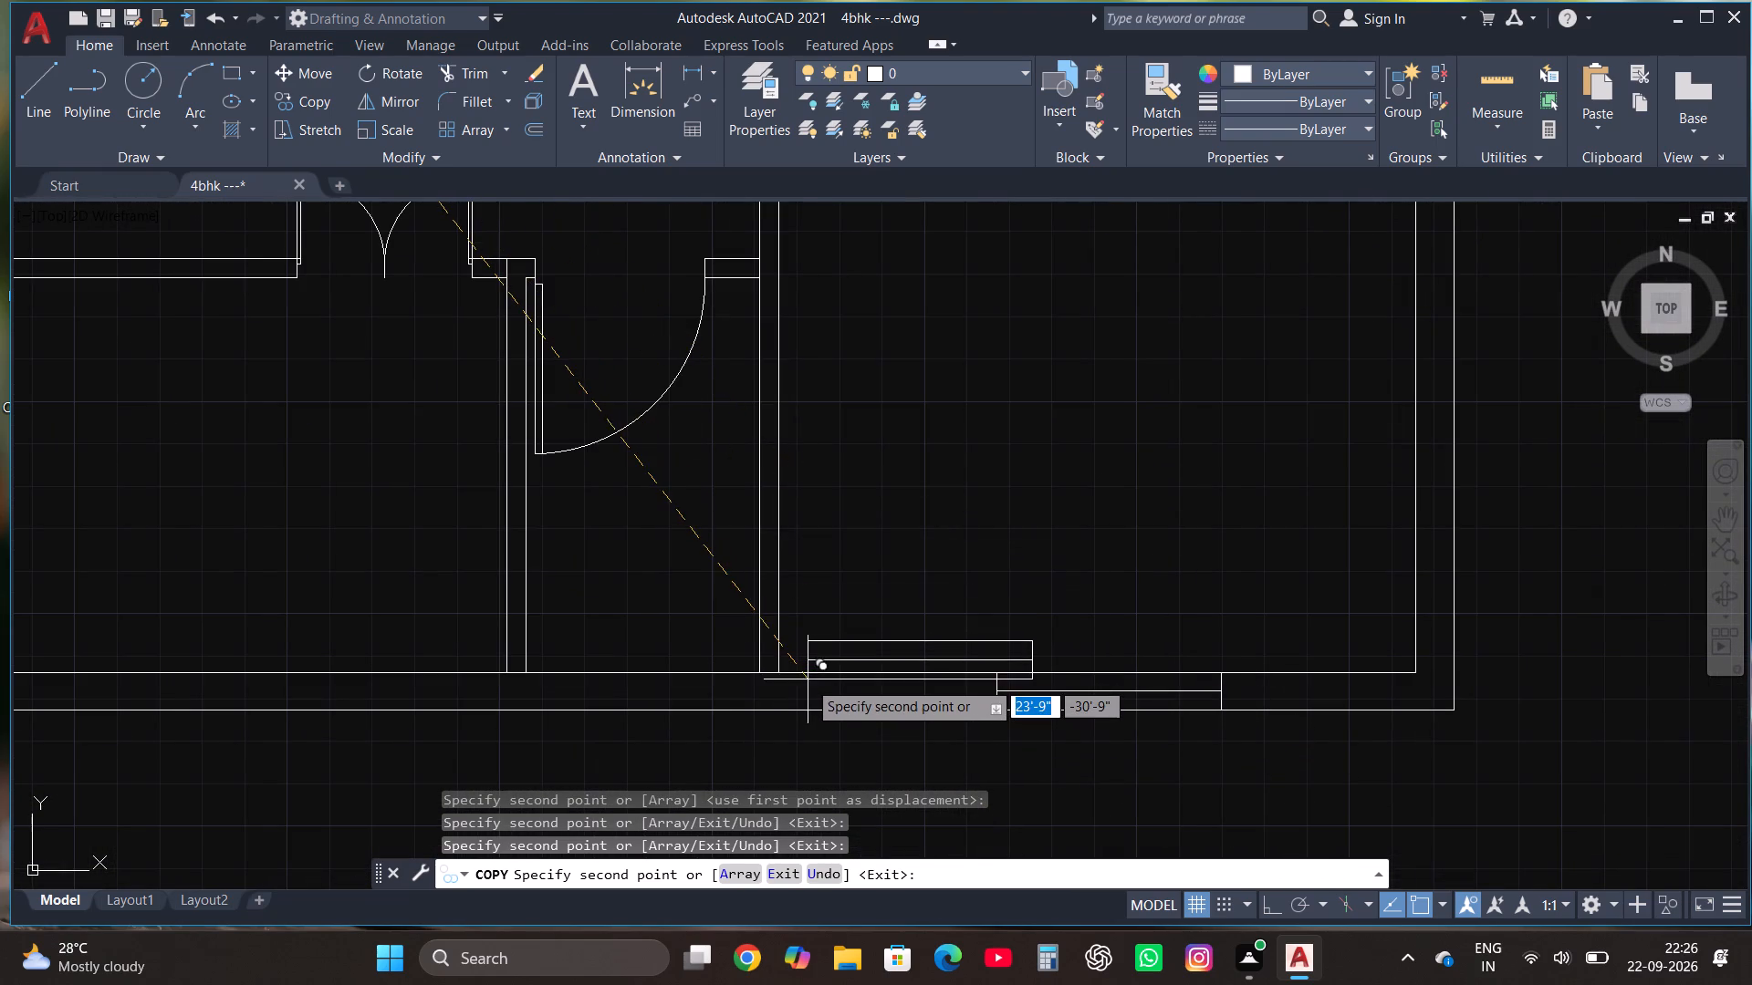
# Place a spare window copy outside the plan, east of the lower-right room, and rotate it to vertical with ortho on.
pyautogui.scroll(-1, 782, 684)
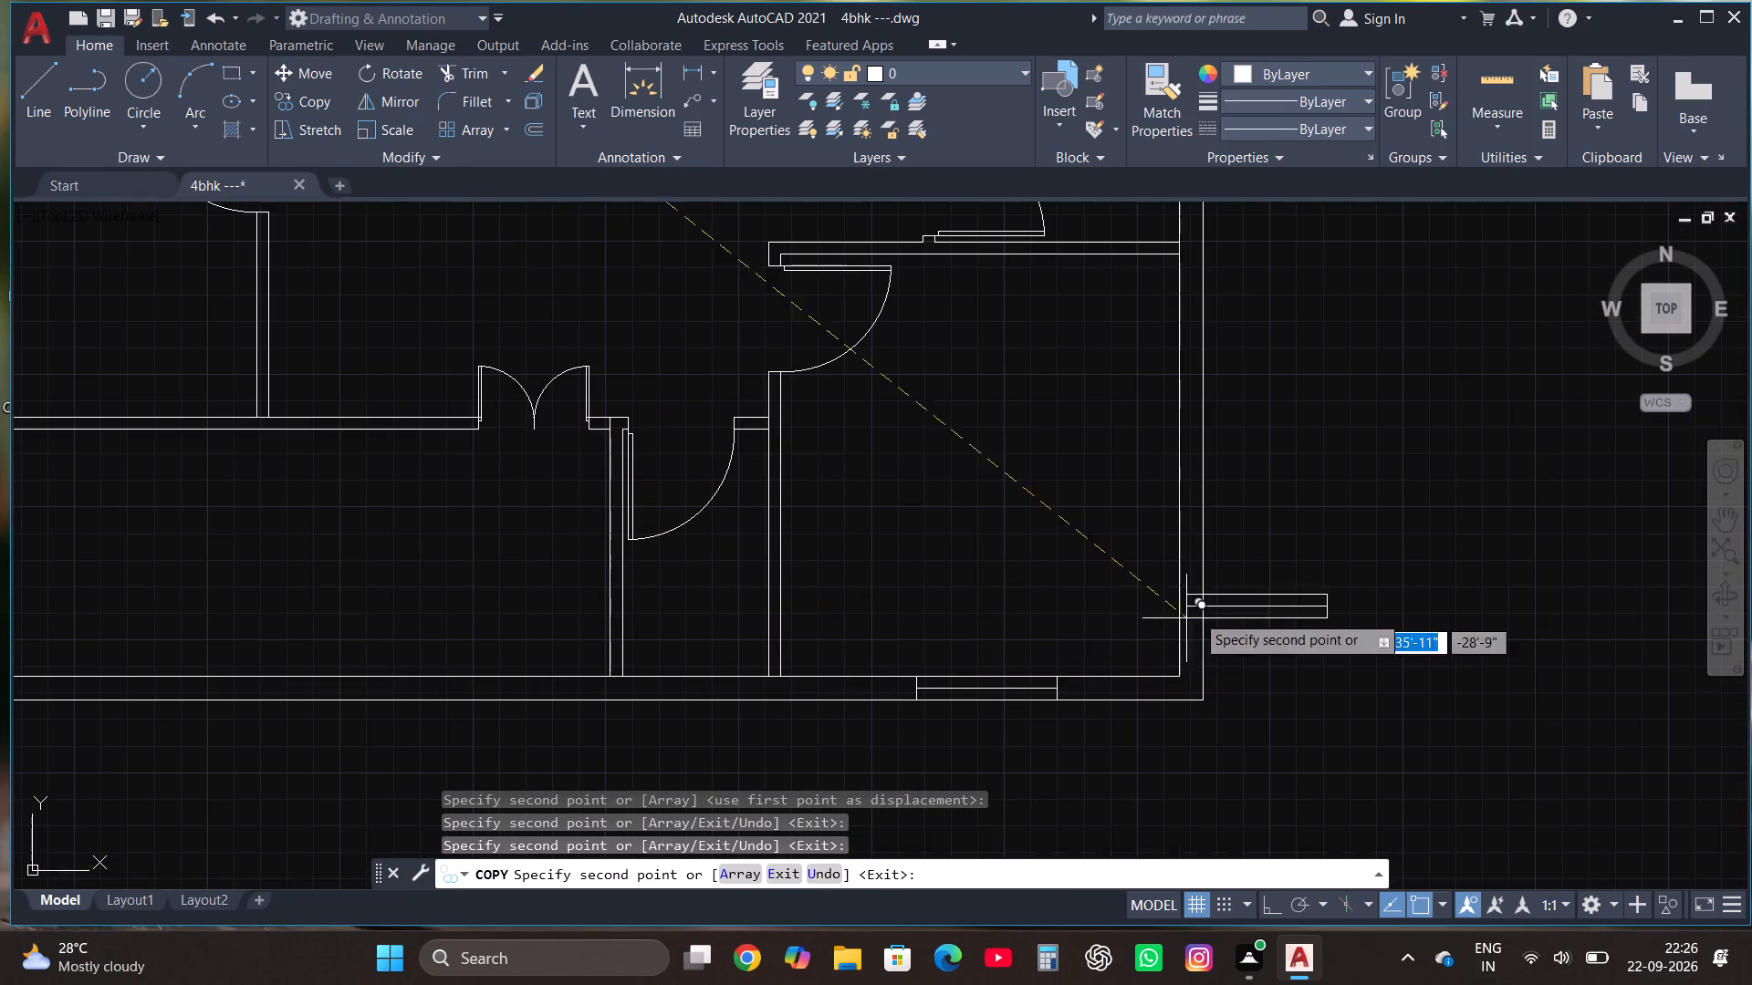
pyautogui.click(1282, 597)
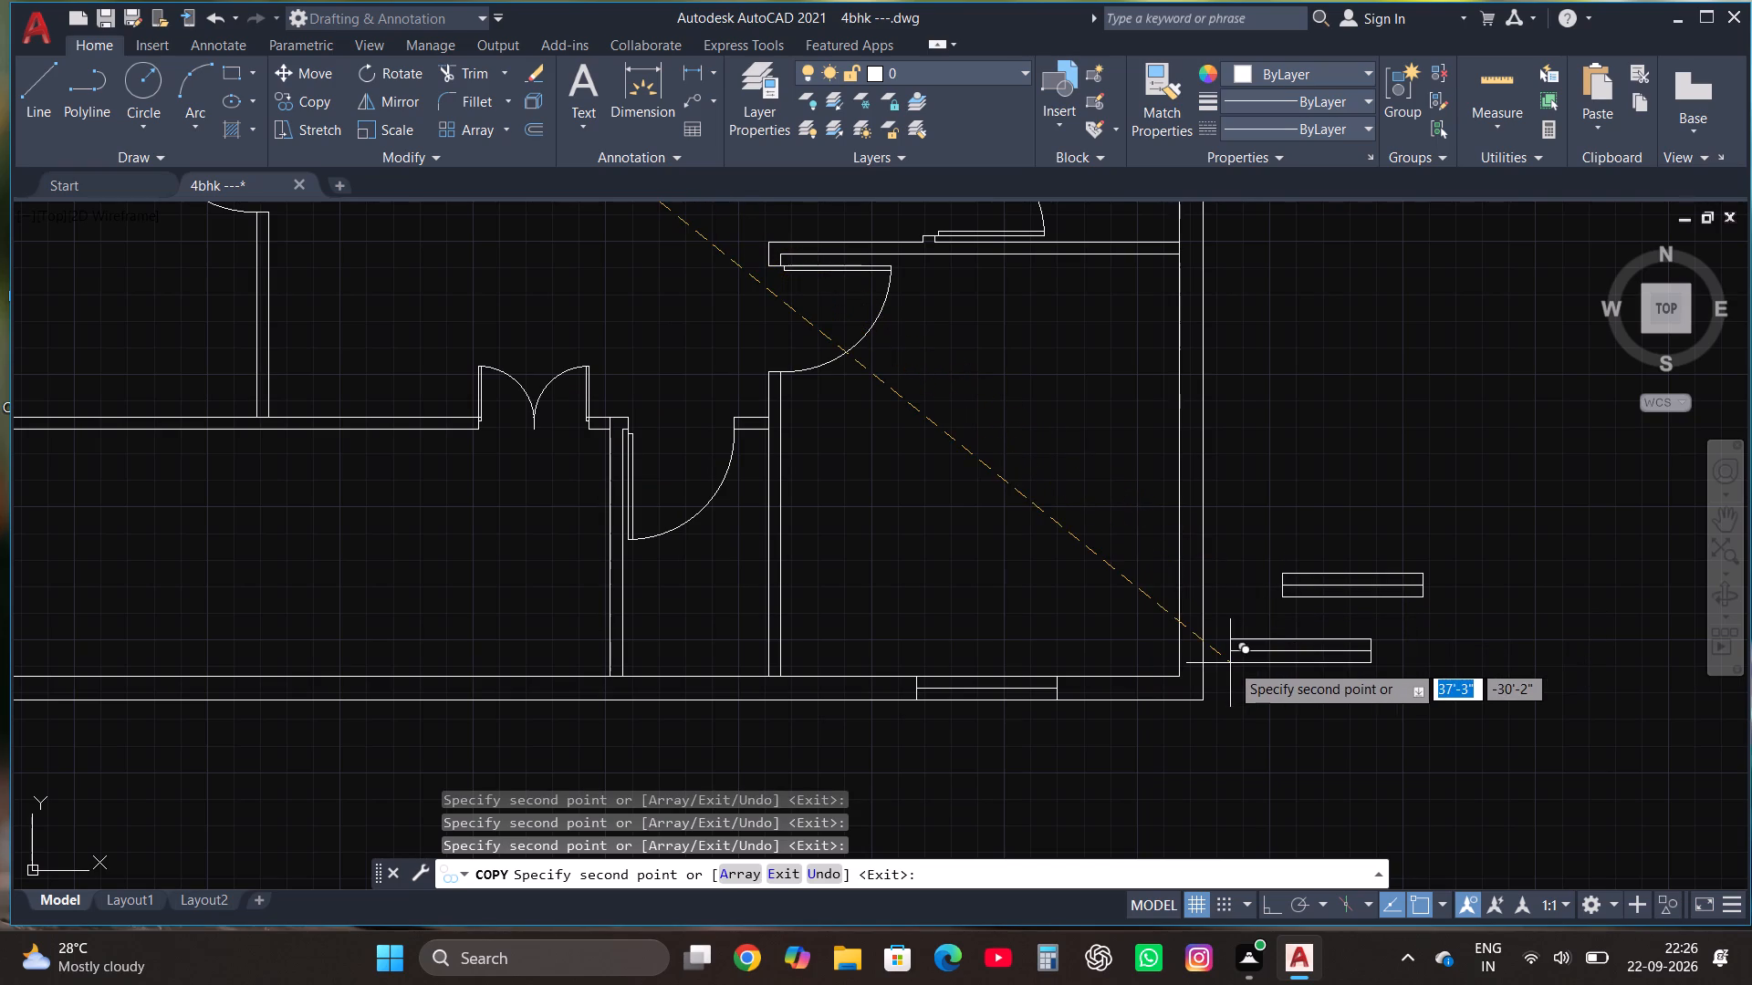
pyautogui.press('Escape')
pyautogui.click(1249, 631)
pyautogui.click(1446, 532)
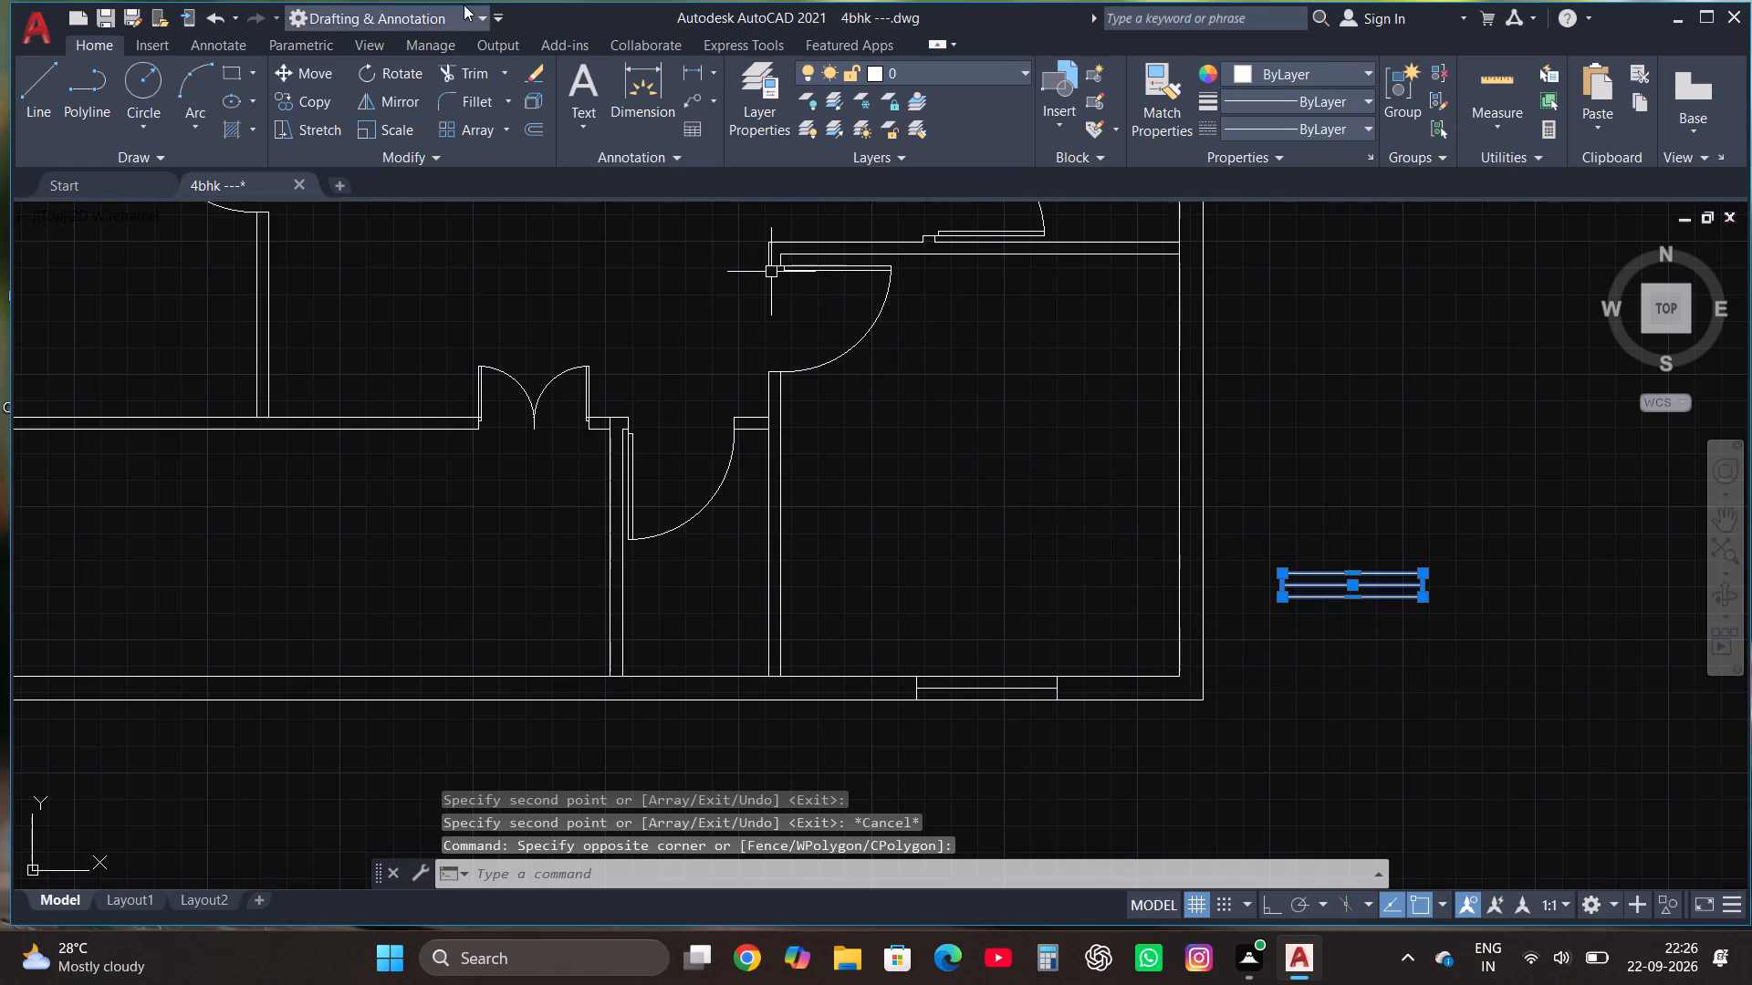
pyautogui.click(398, 75)
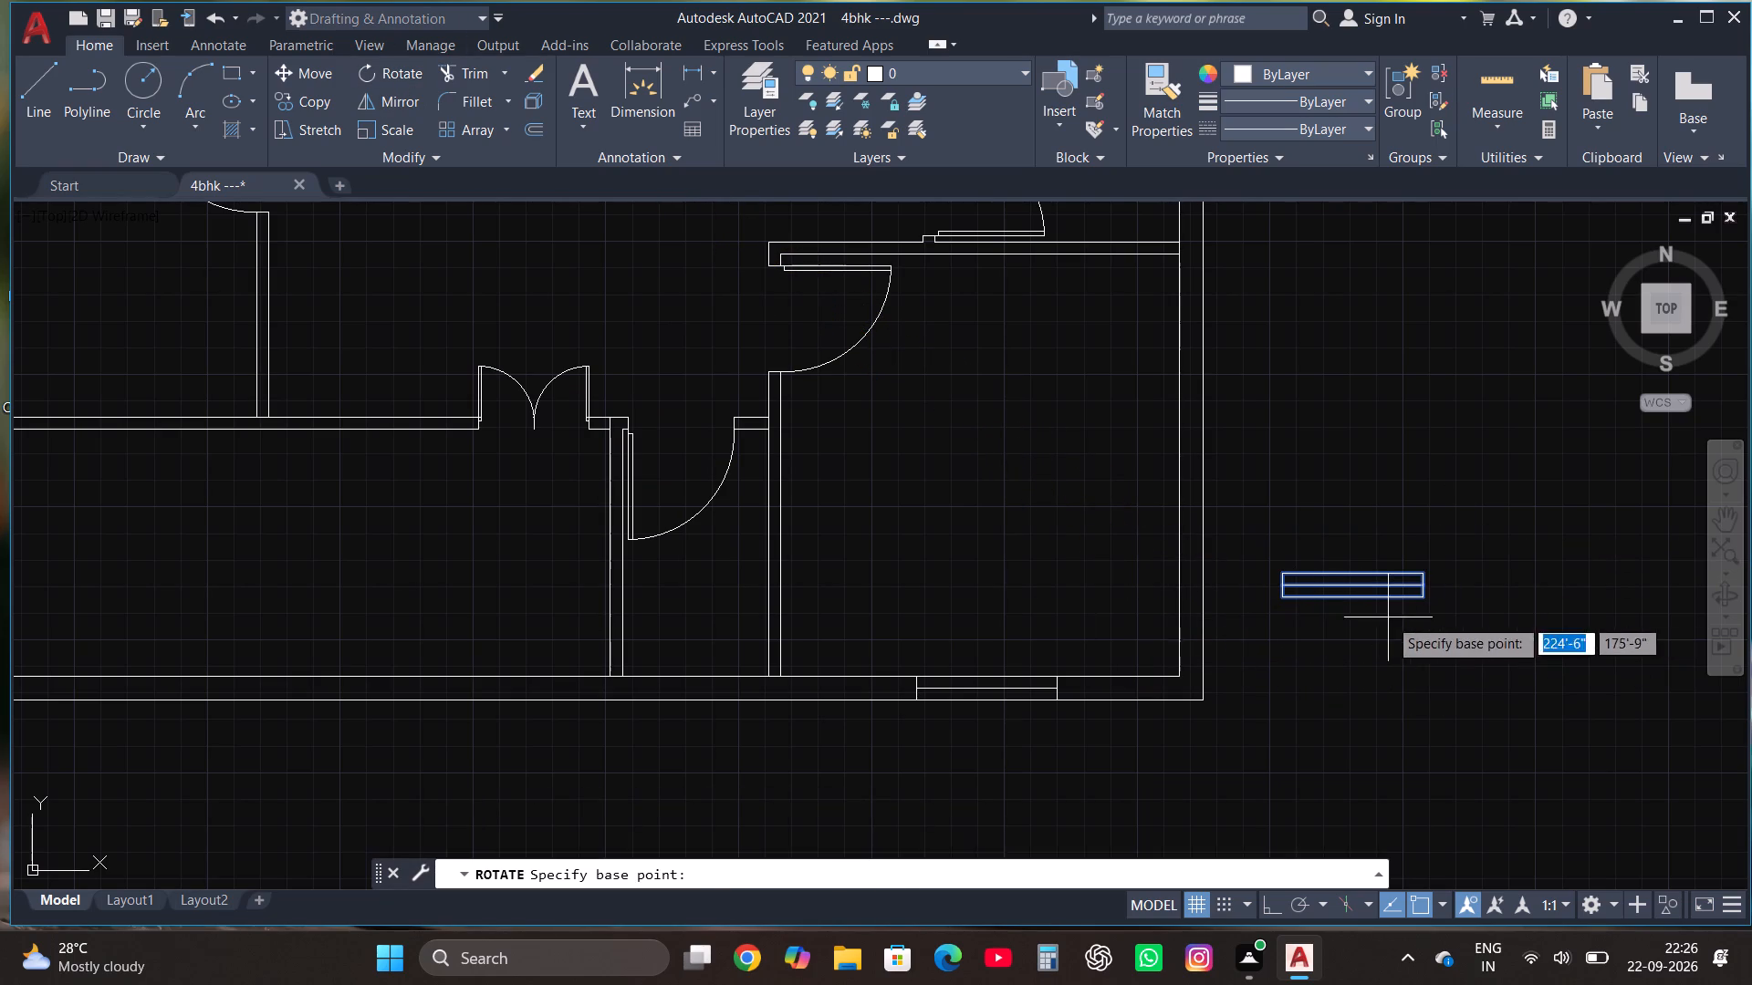
pyautogui.click(1388, 617)
pyautogui.press('F8')
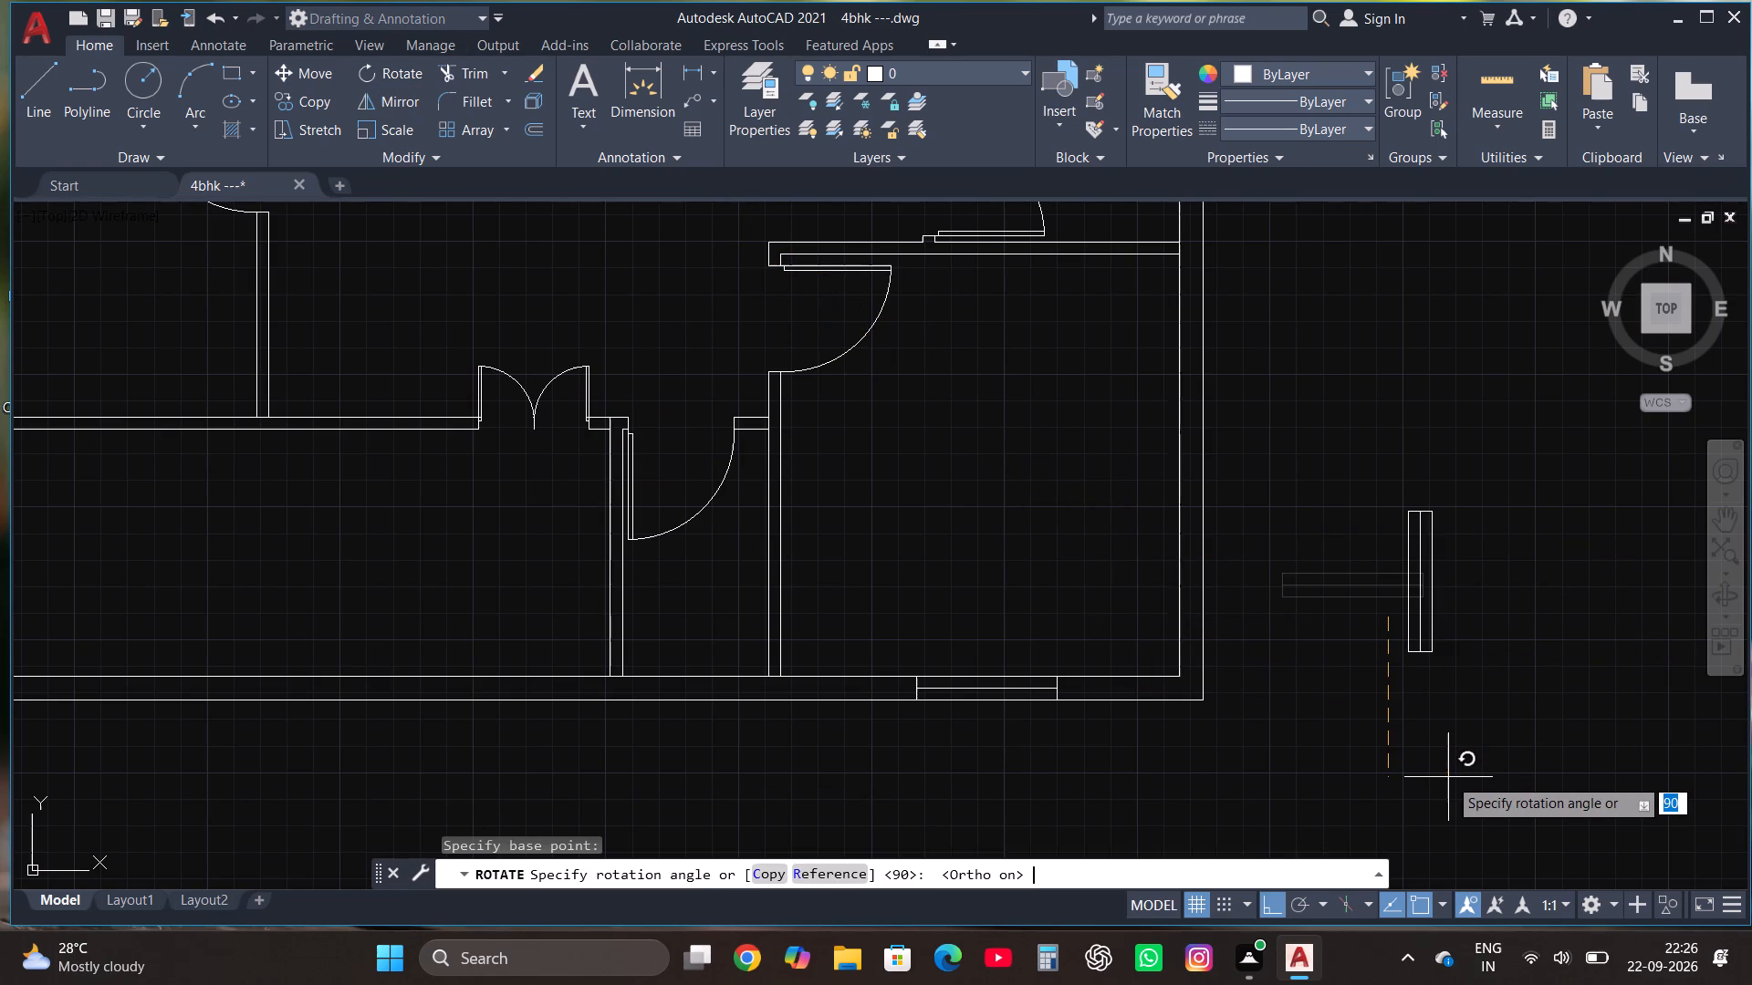
pyautogui.click(1424, 719)
# Copy the vertical window in multiple mode into the right outer walls of the lower-right and top-right rooms, with ortho off.
pyautogui.click(1399, 691)
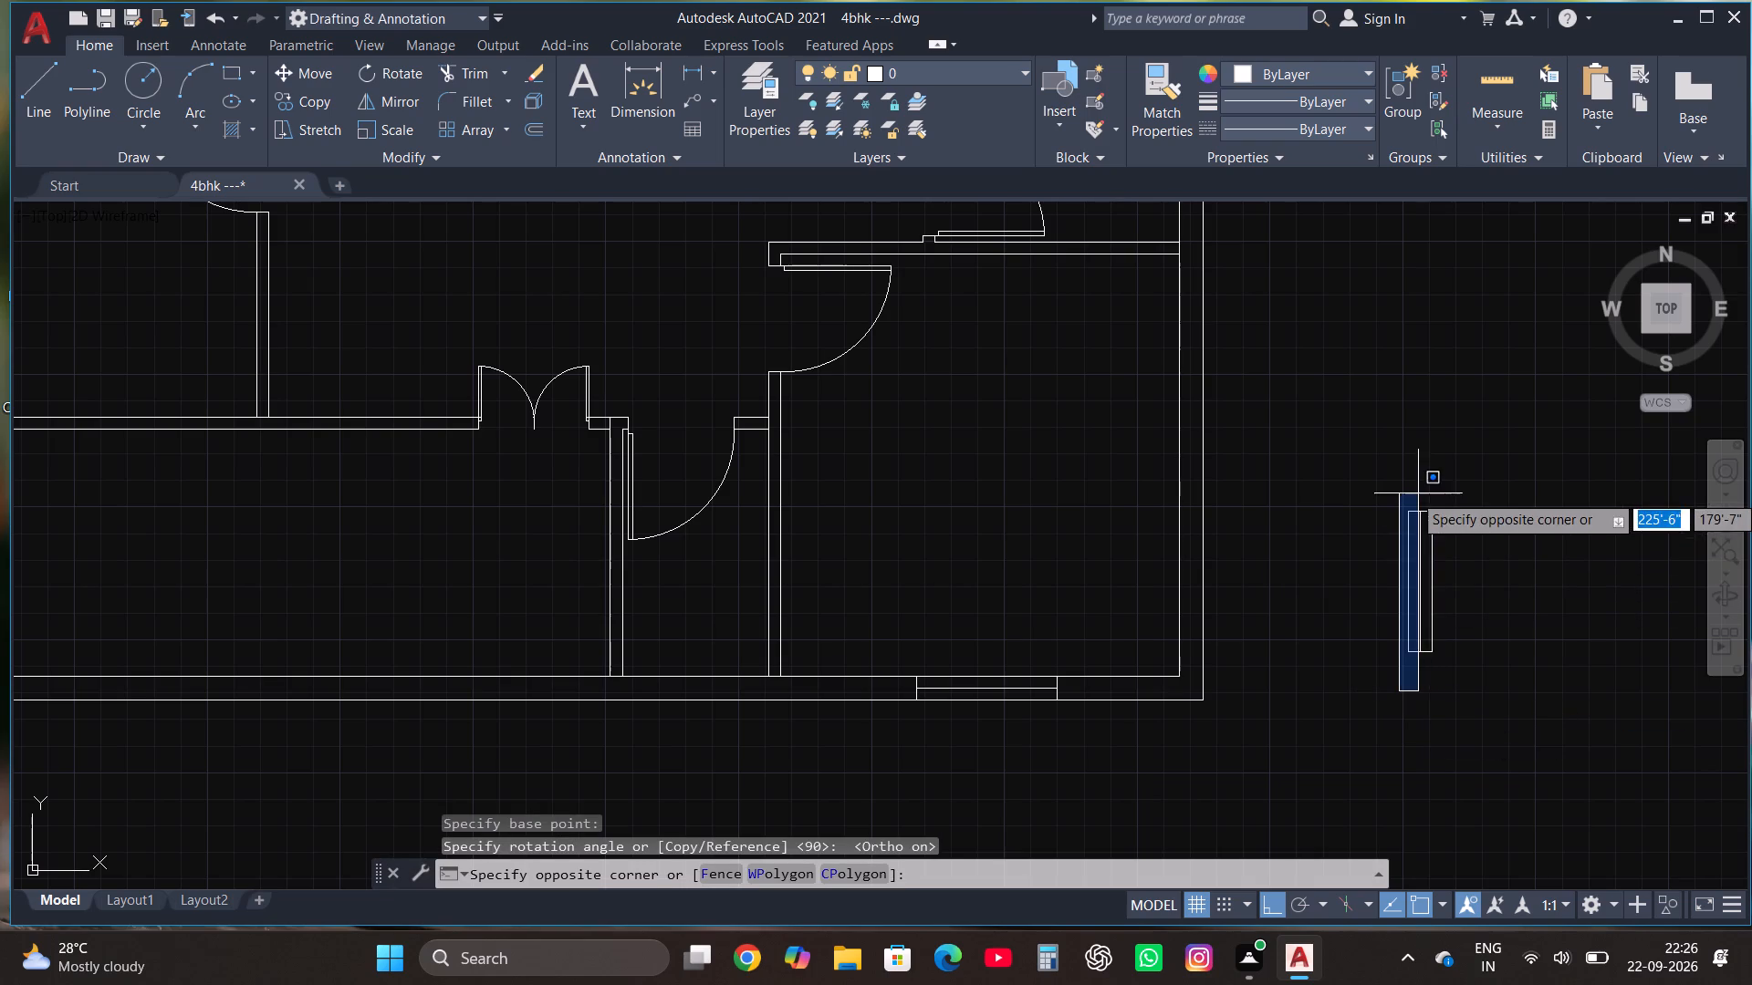
pyautogui.click(1441, 495)
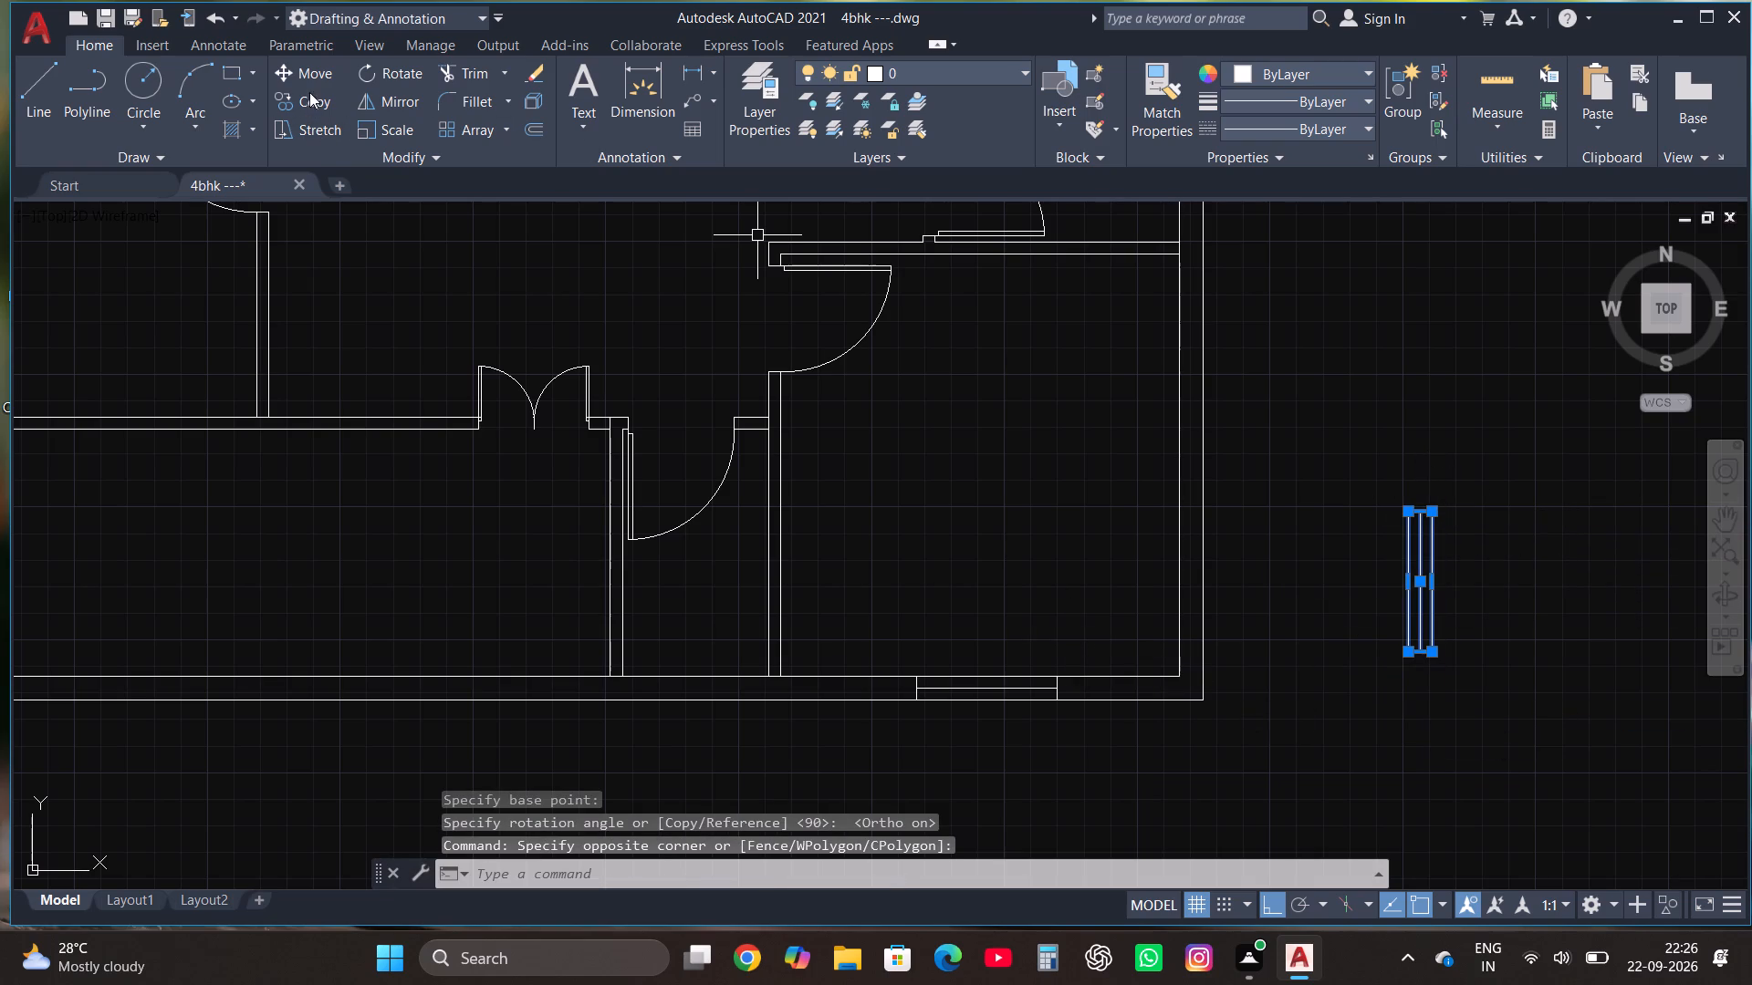
pyautogui.click(316, 102)
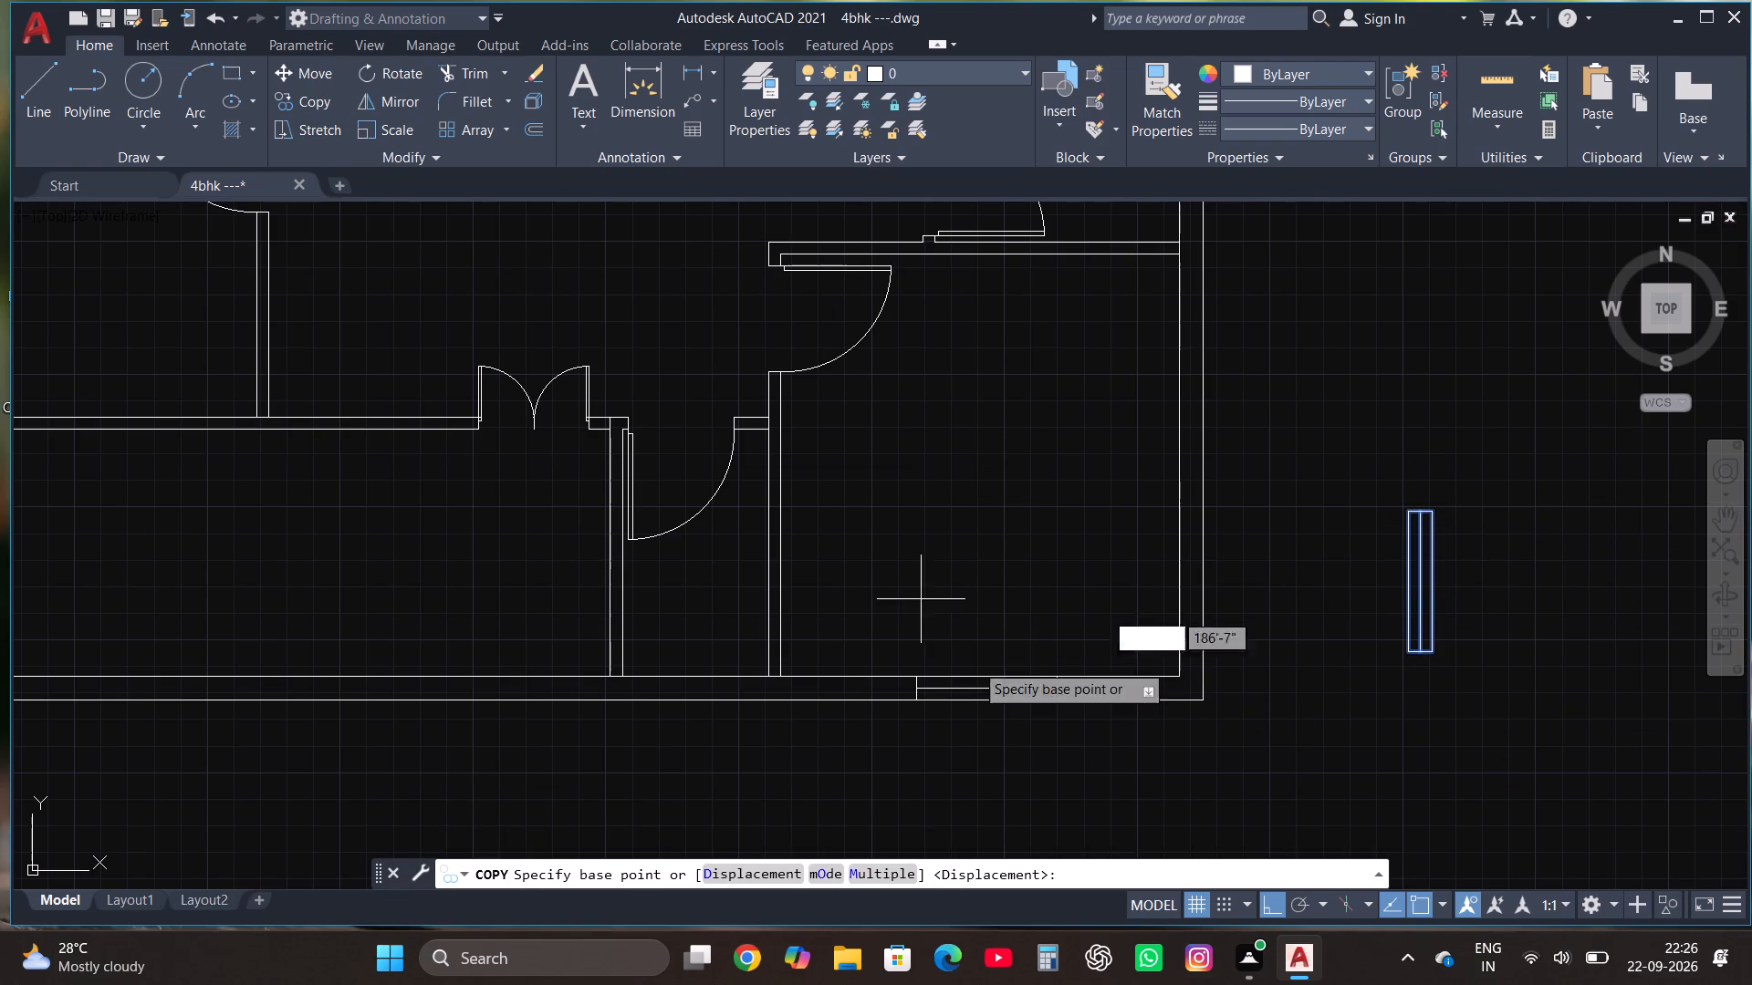
pyautogui.click(879, 885)
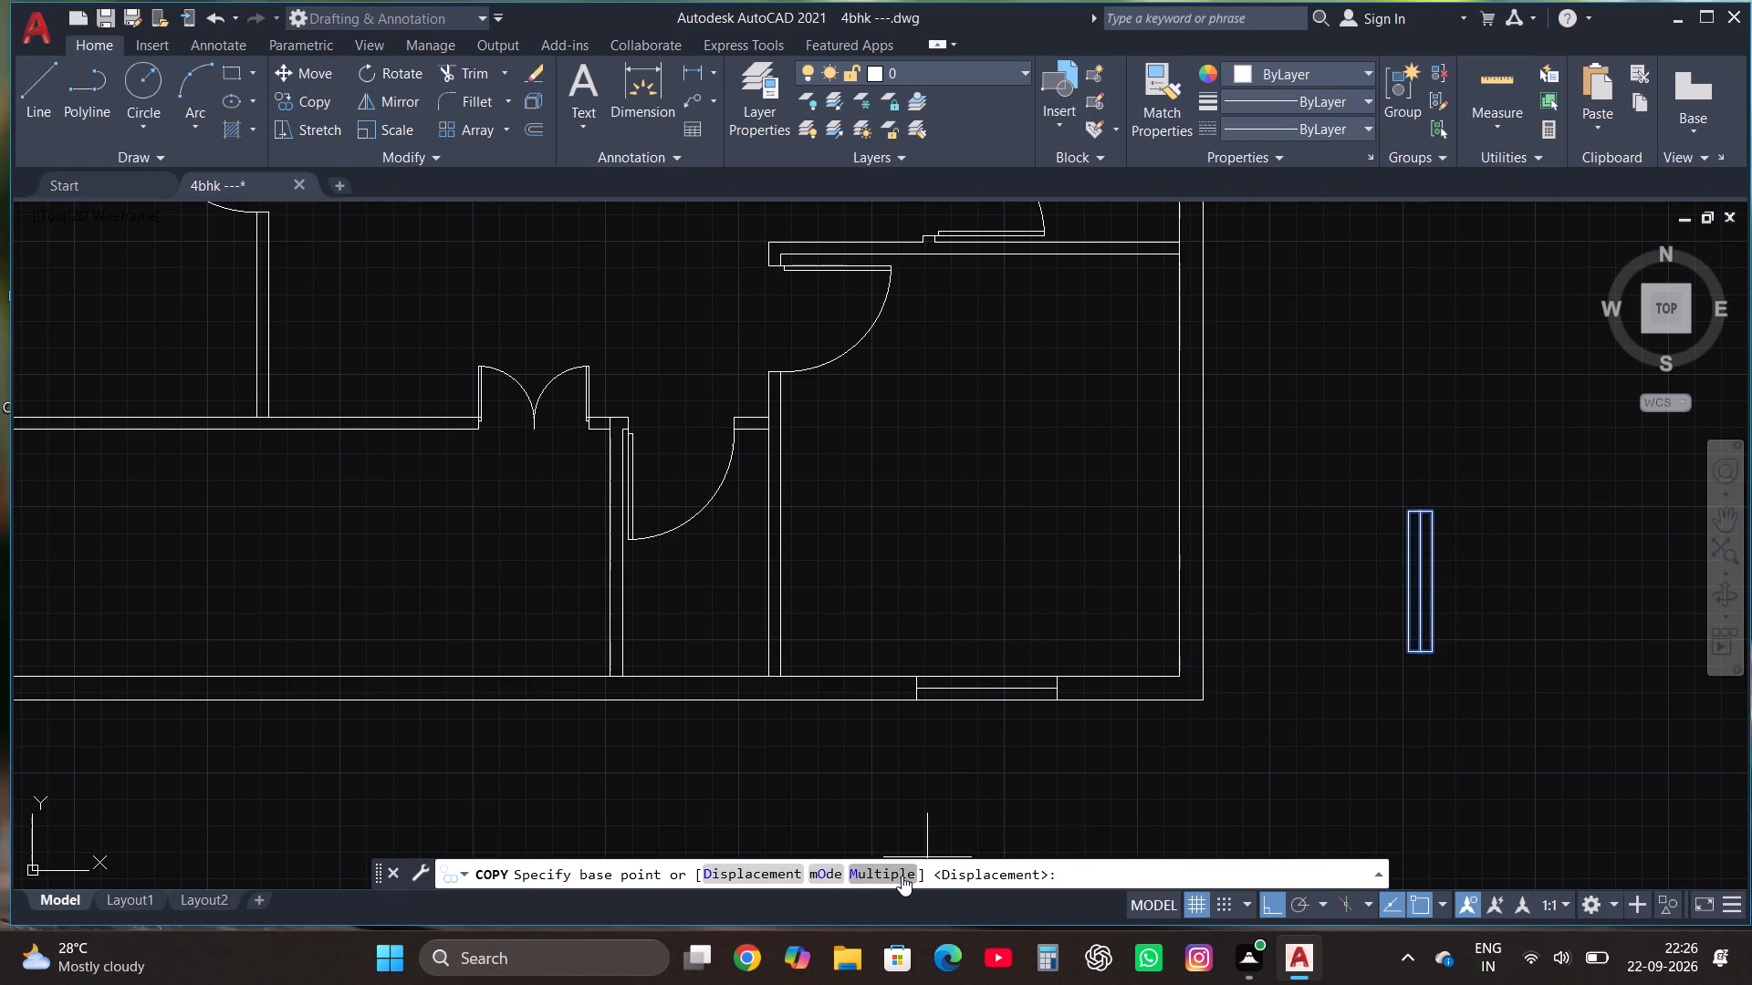
pyautogui.click(897, 872)
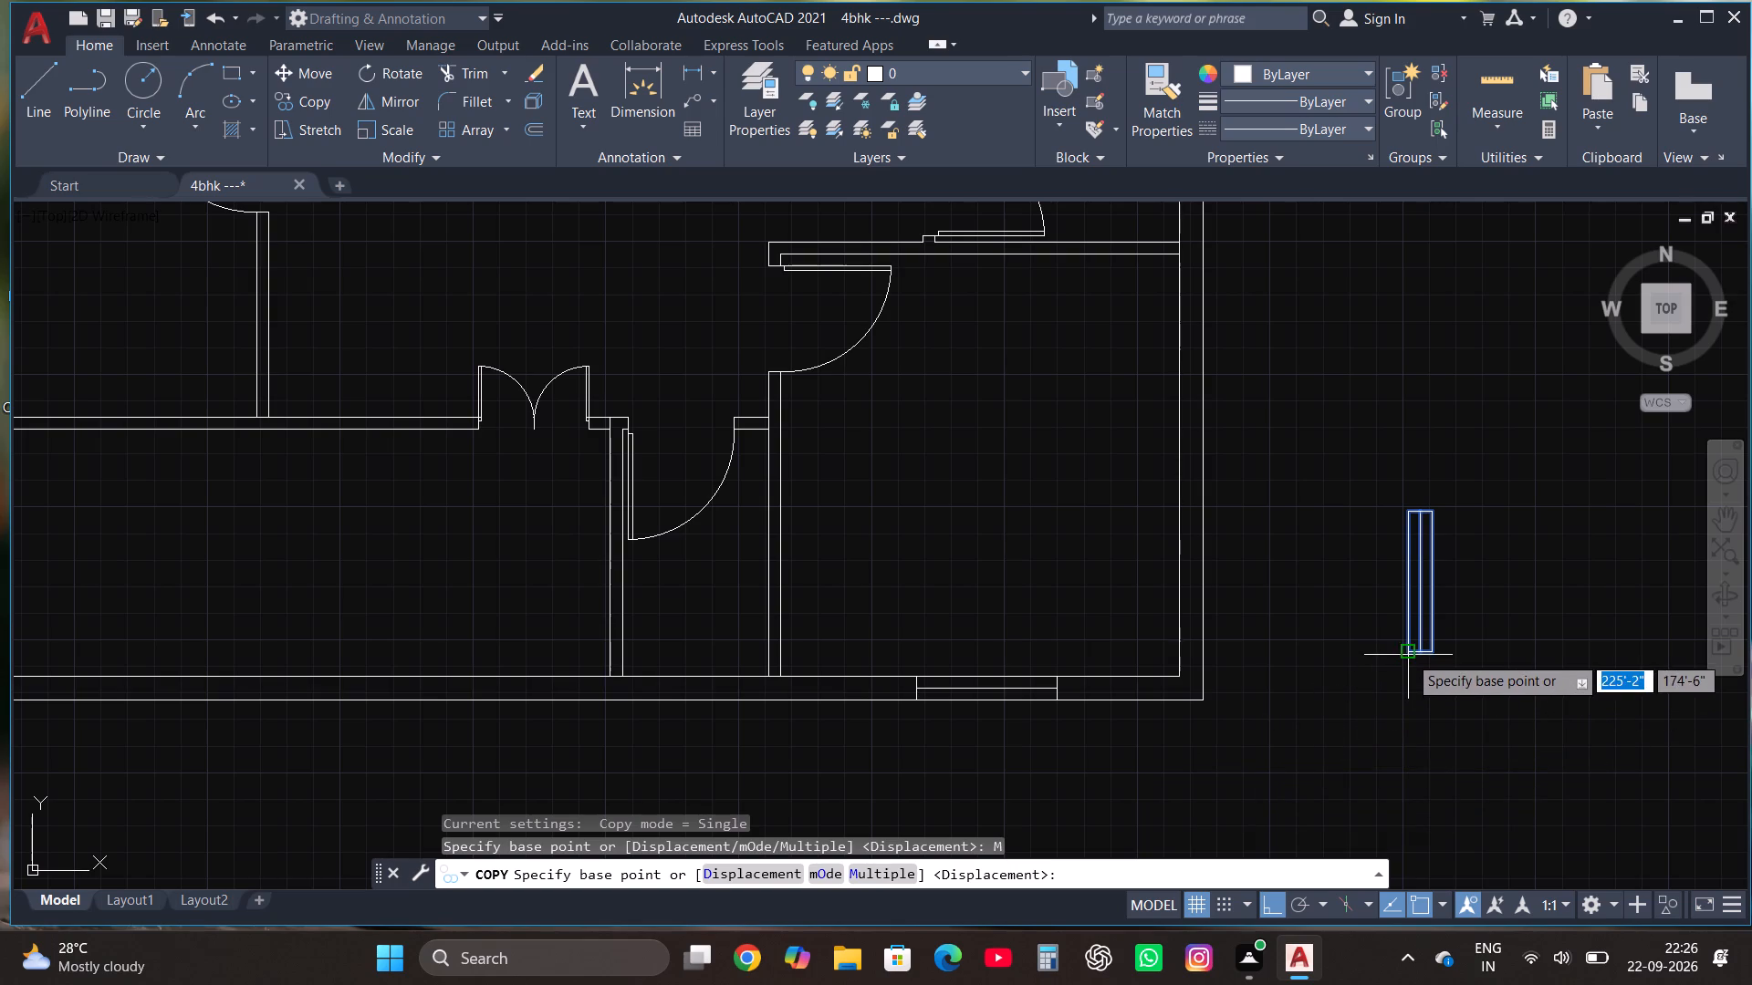
pyautogui.click(1408, 655)
pyautogui.scroll(-2, 1362, 712)
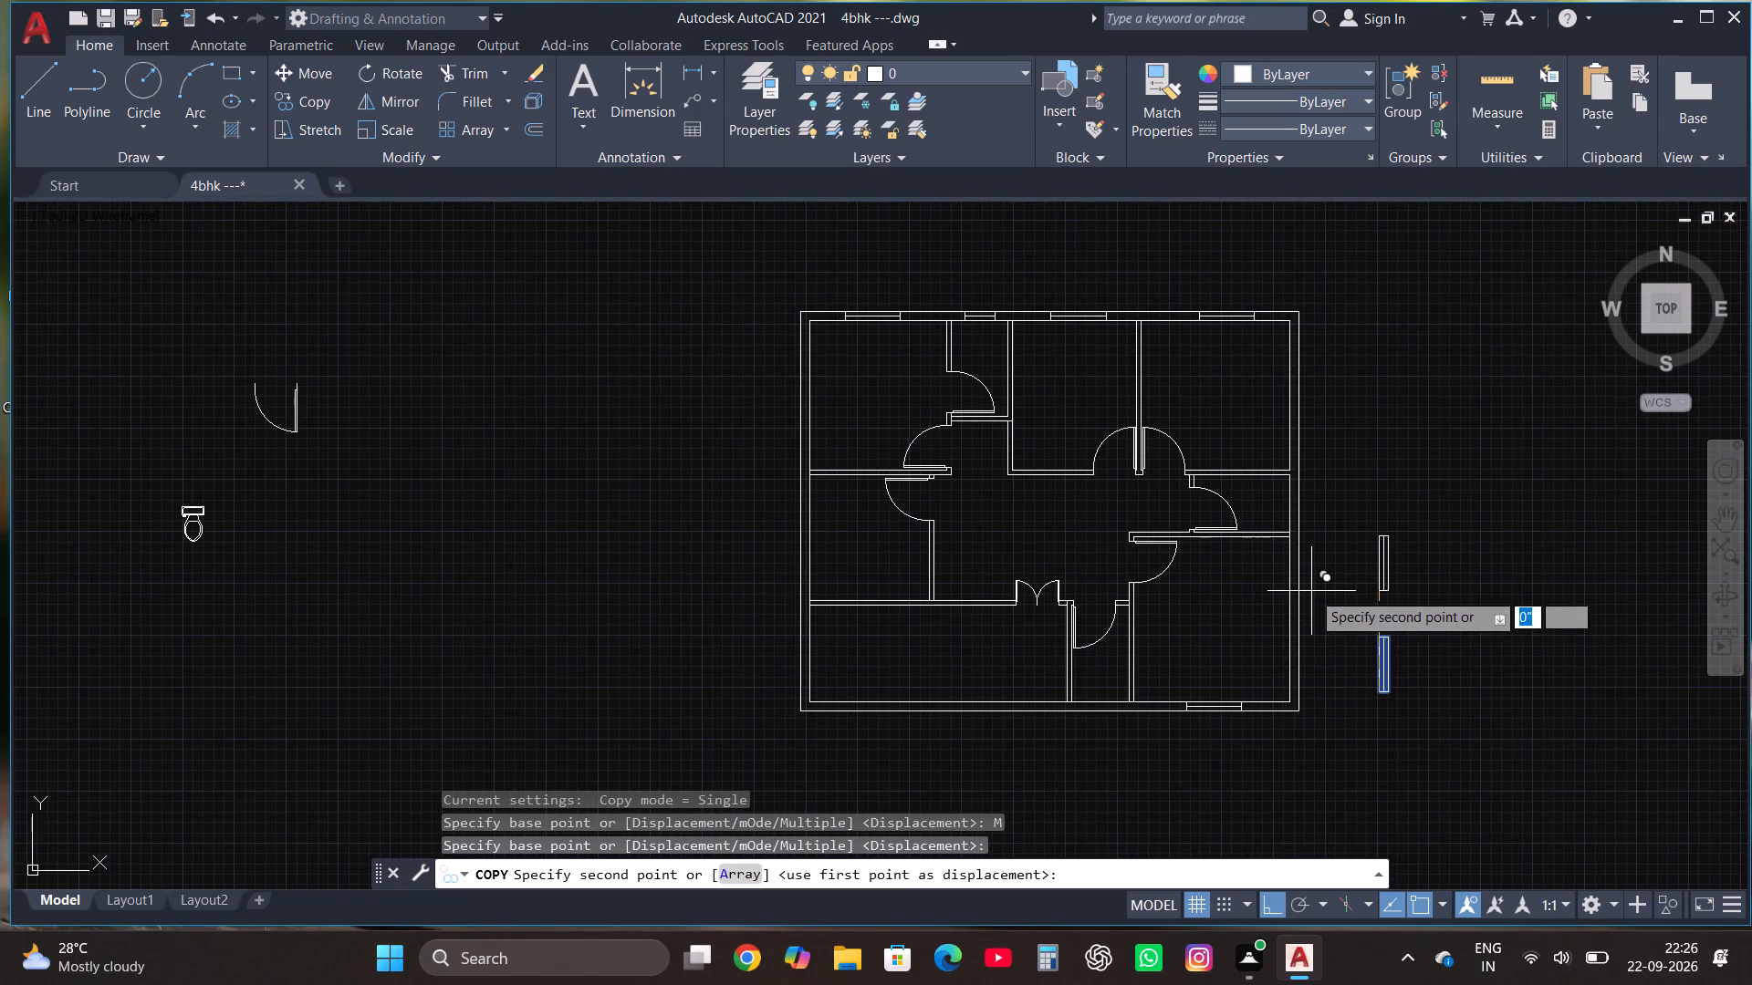
pyautogui.press('F8')
pyautogui.scroll(3, 1298, 607)
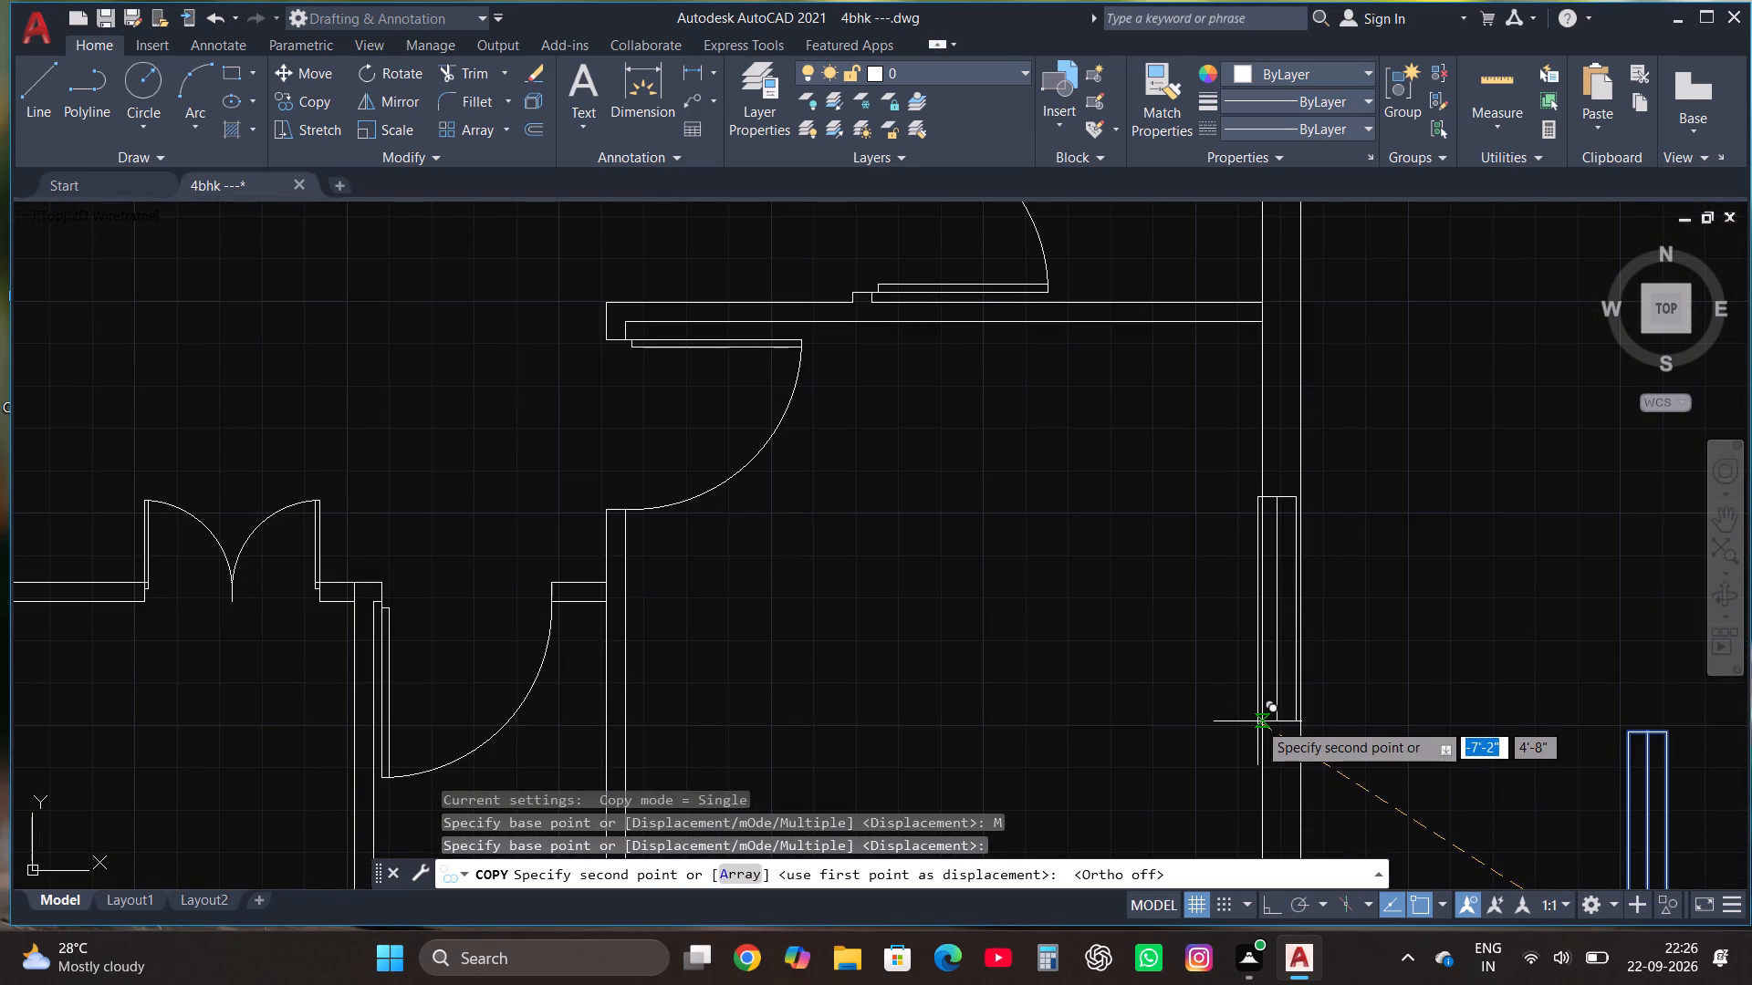
pyautogui.click(1259, 722)
pyautogui.scroll(-3, 1173, 782)
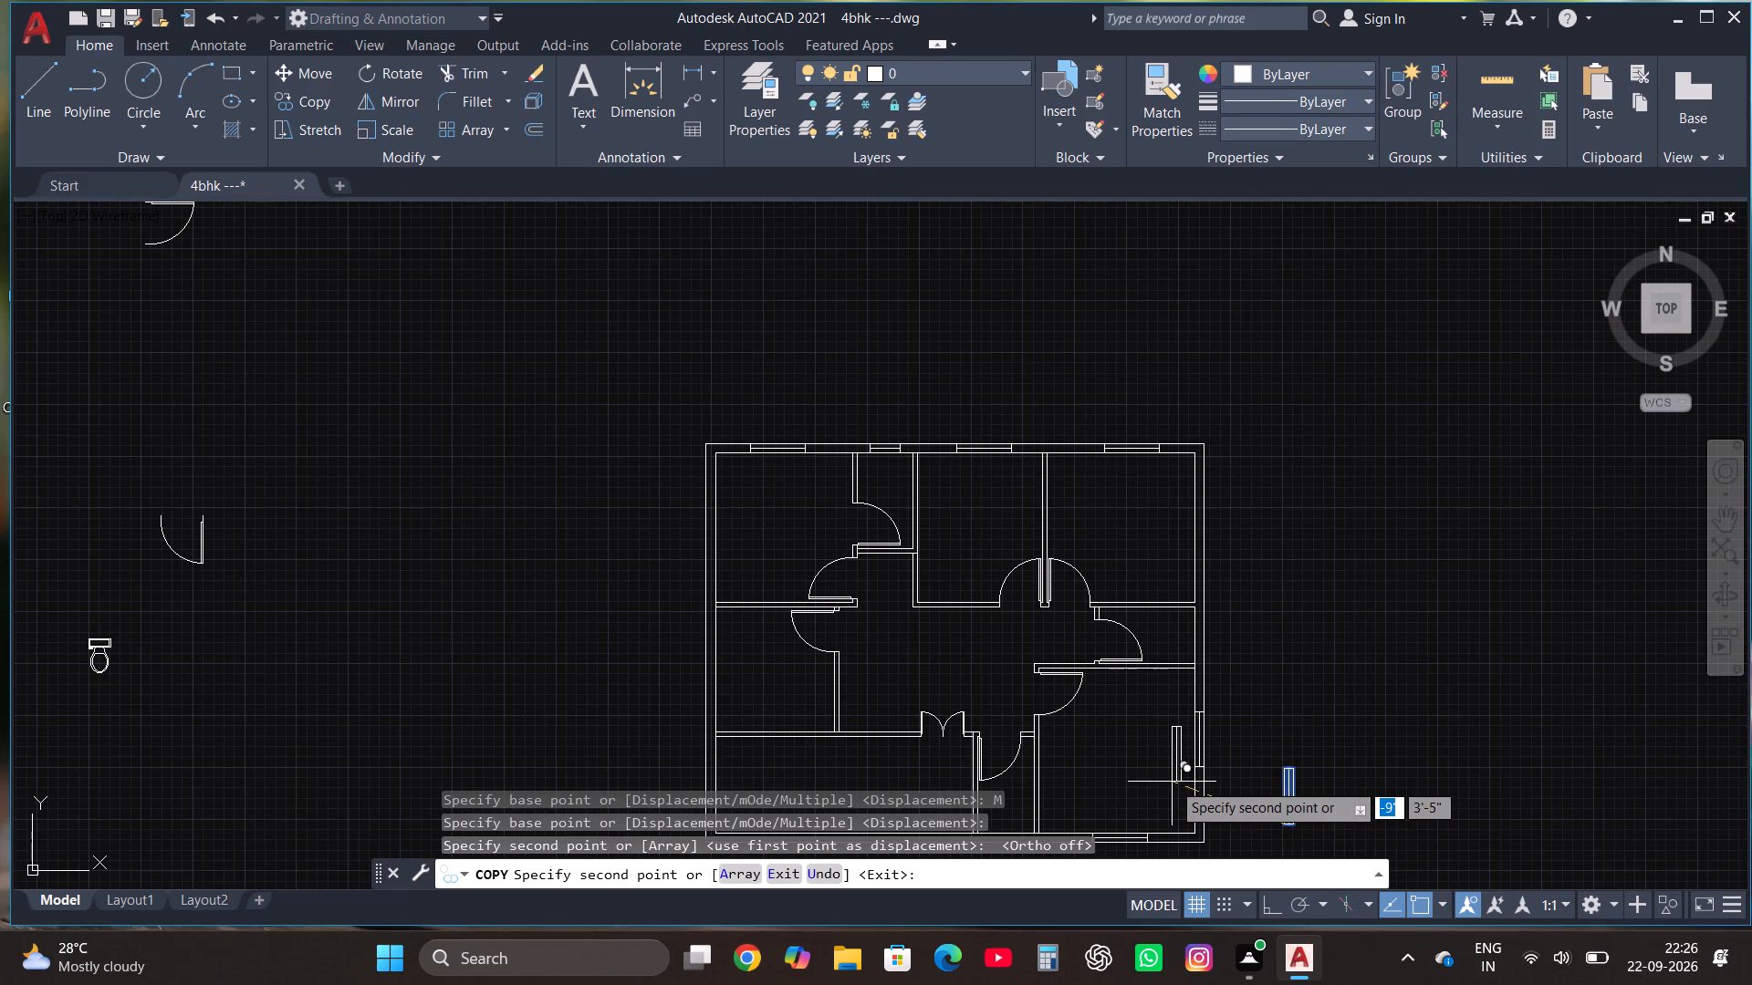
pyautogui.scroll(-1, 1179, 772)
pyautogui.scroll(3, 1179, 619)
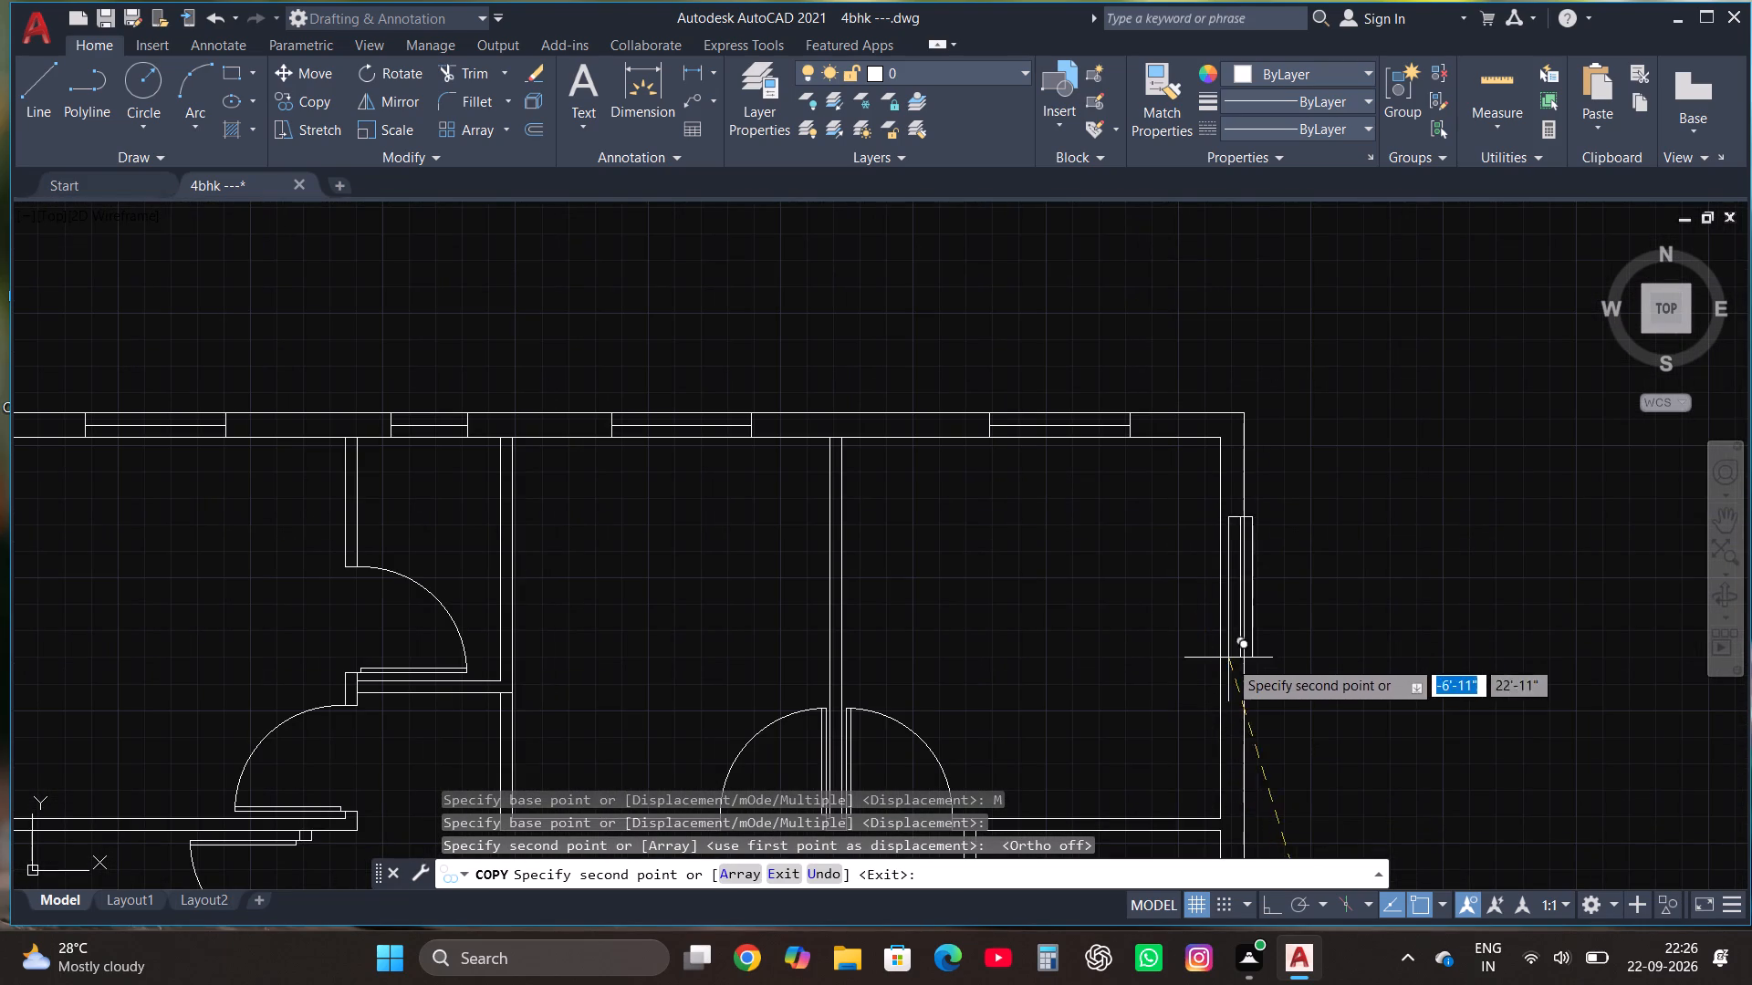
pyautogui.click(1218, 679)
# Place three more copies of the vertical window in the left outer wall, one each for the top-left, middle-left and lower-left rooms.
pyautogui.scroll(-3, 1309, 523)
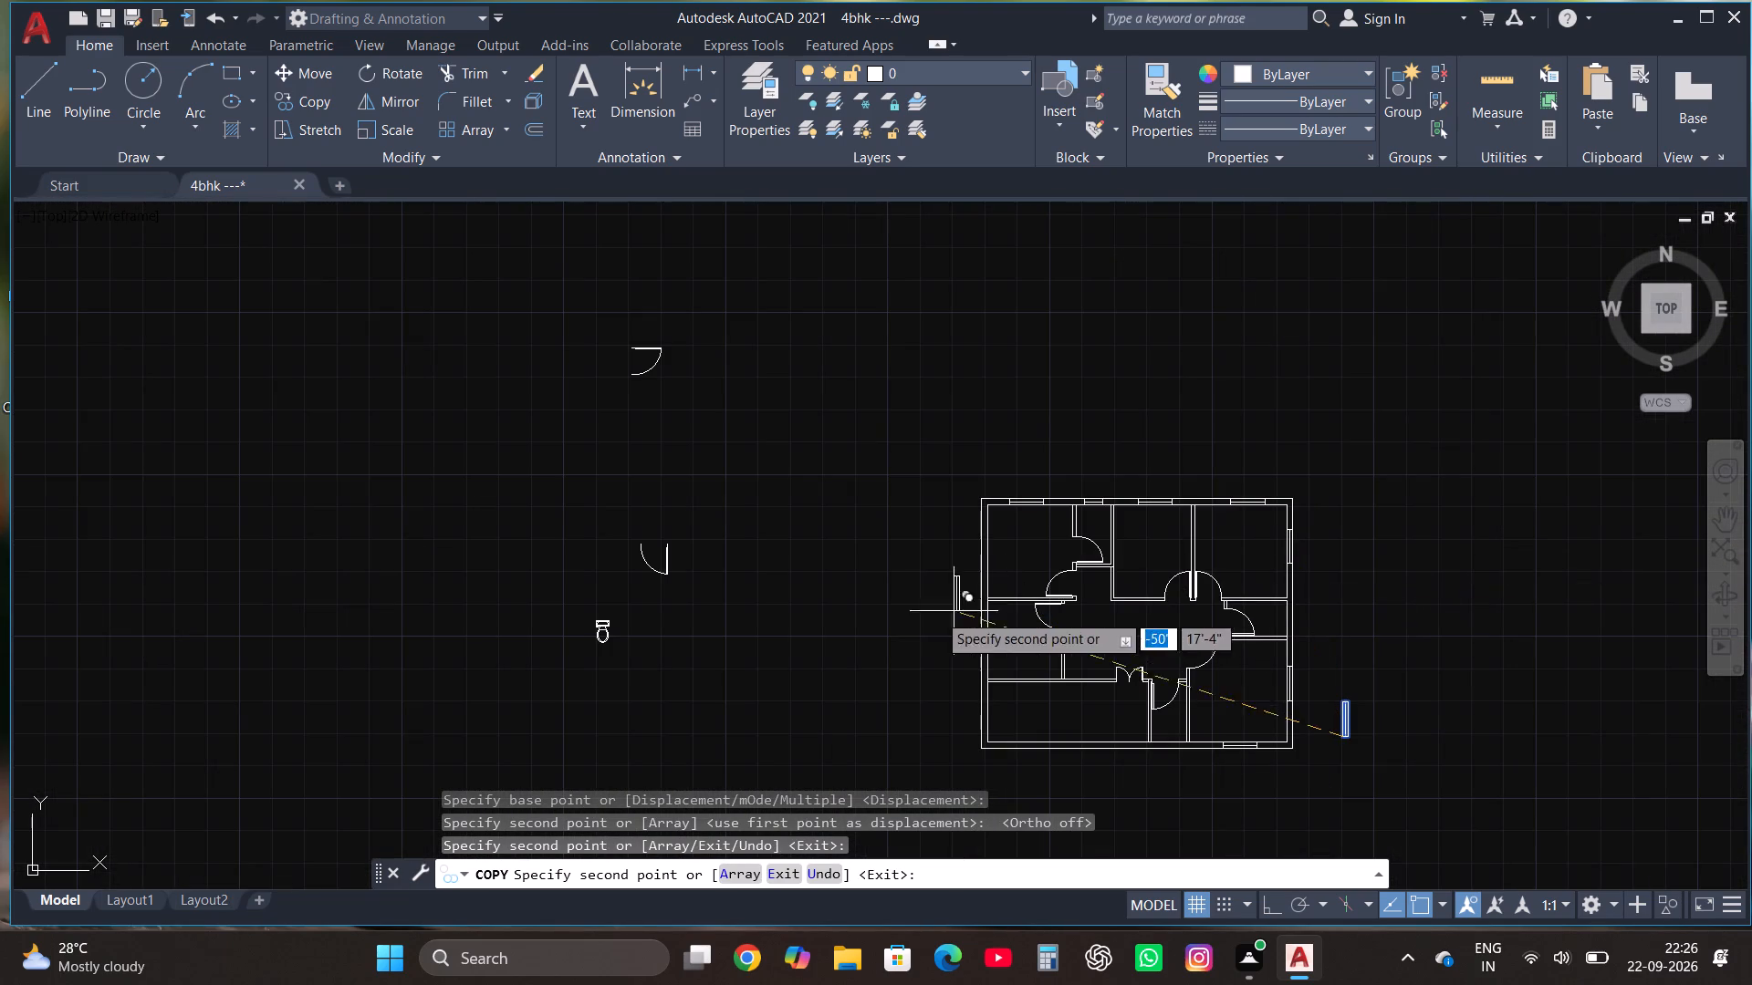
pyautogui.scroll(4, 1054, 568)
pyautogui.click(589, 539)
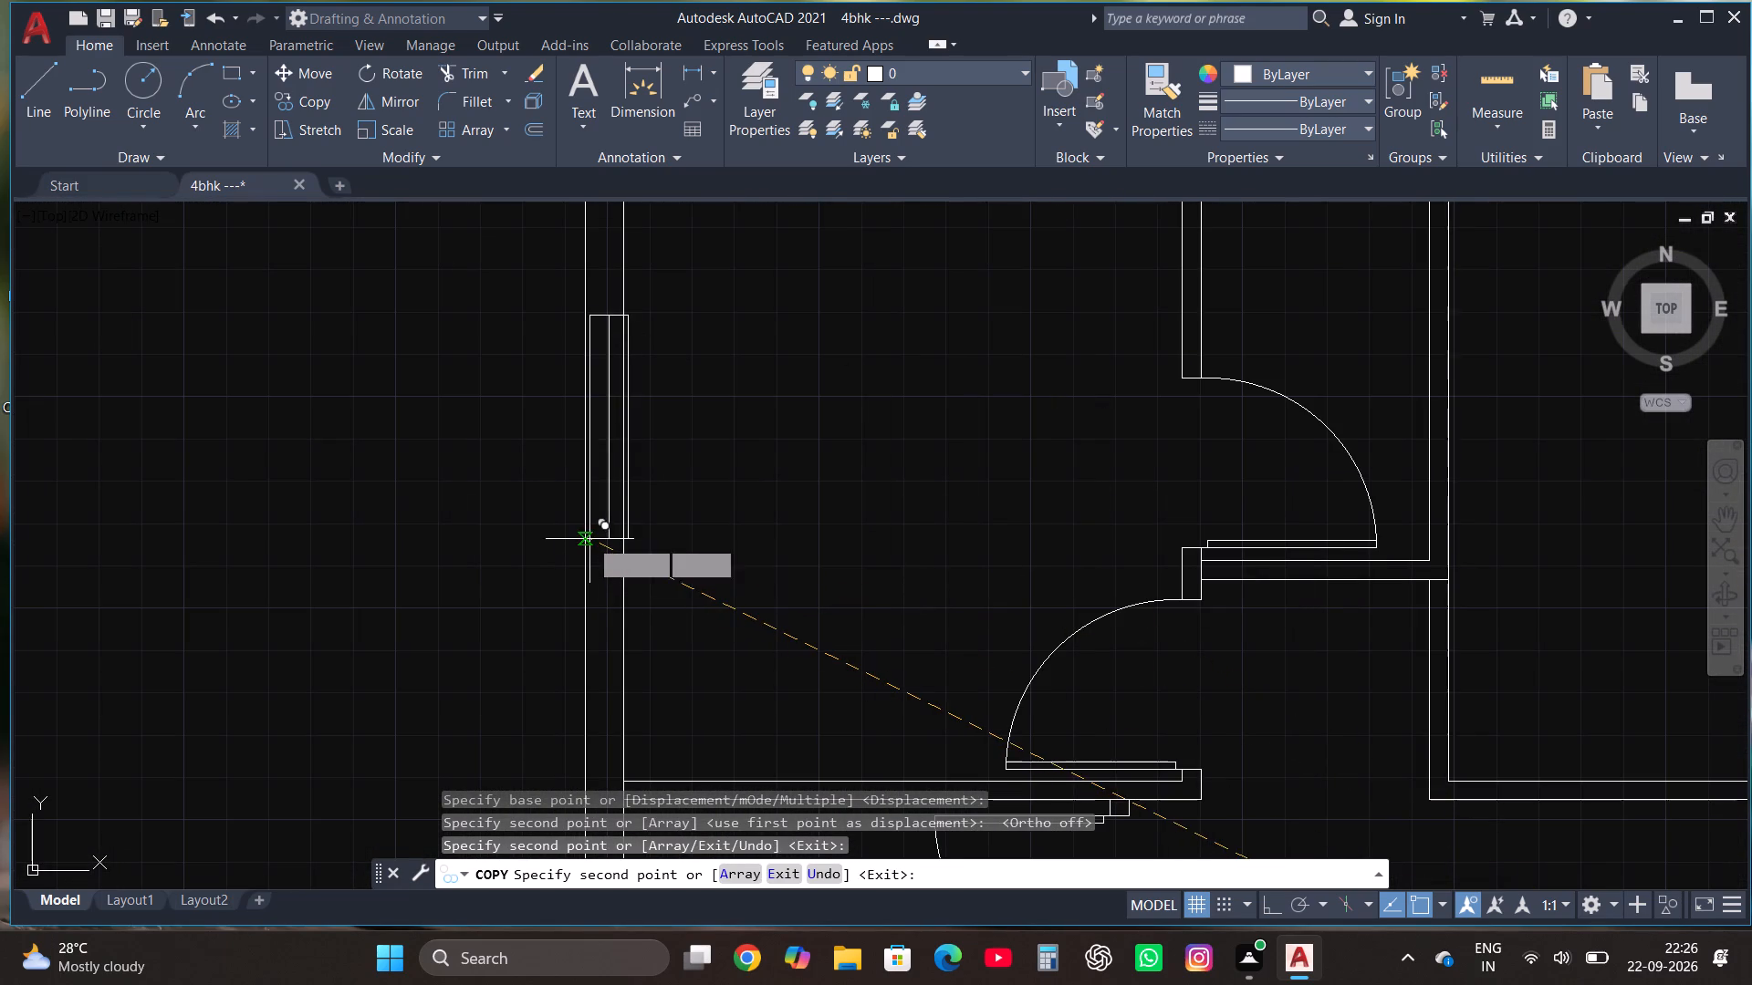
pyautogui.scroll(-4, 787, 502)
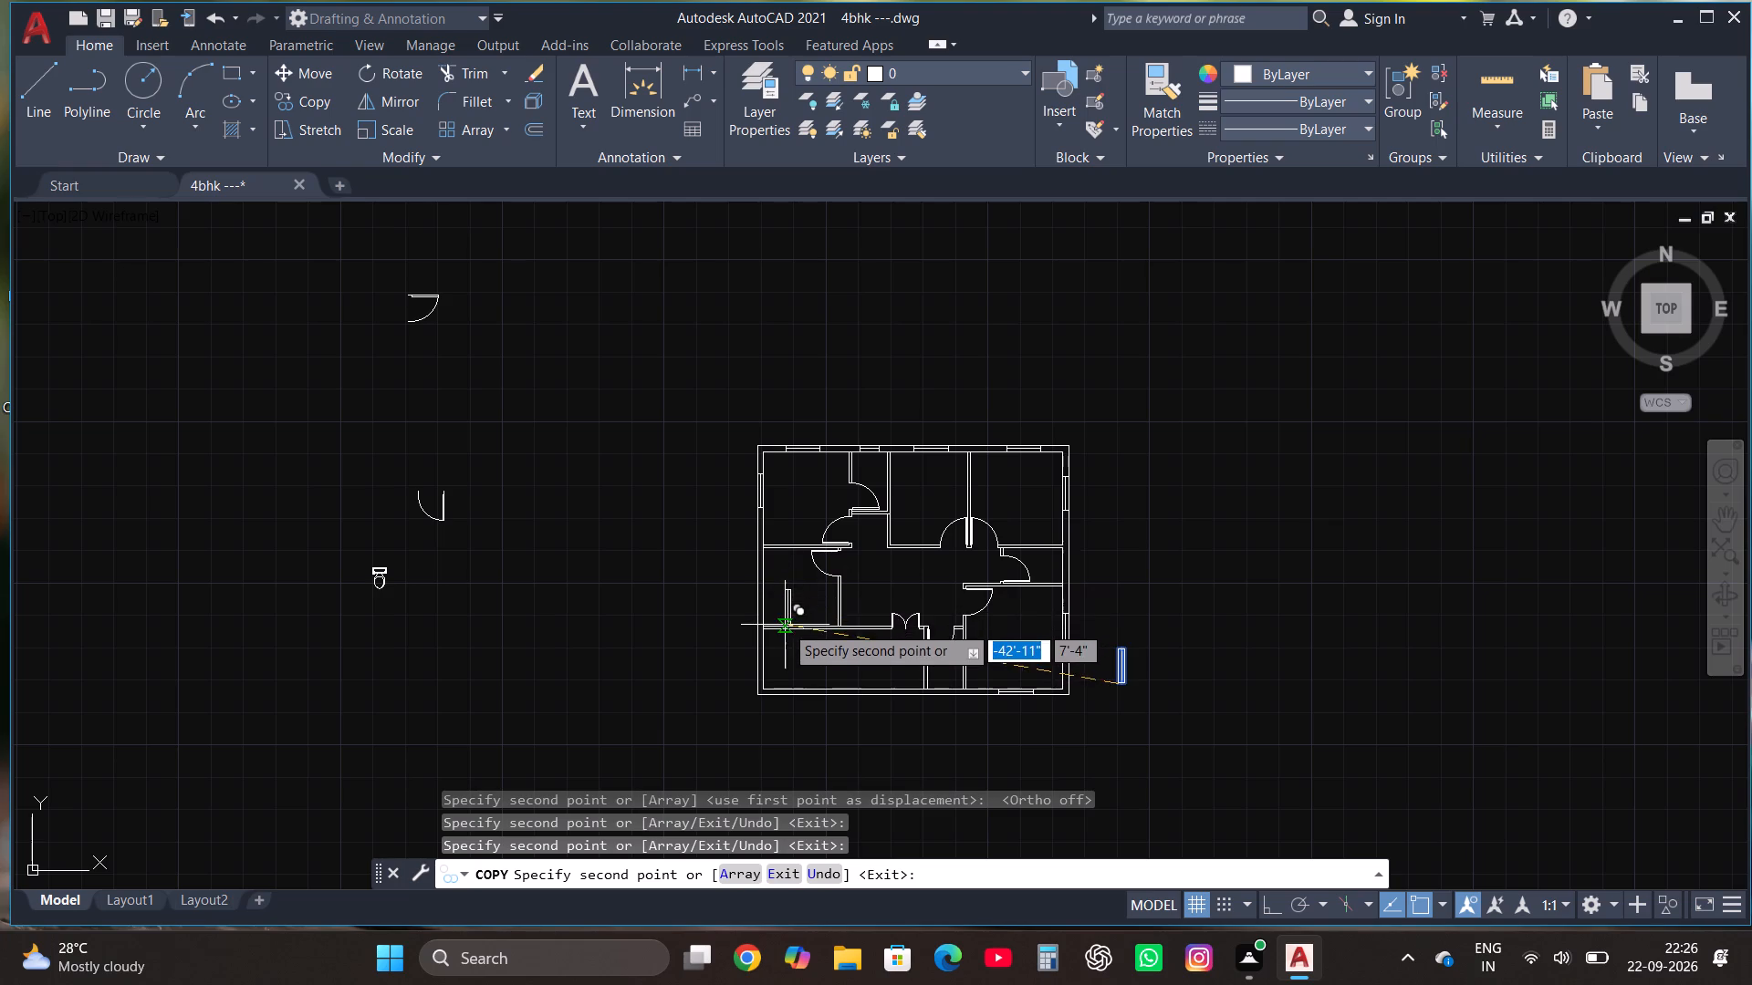
pyautogui.scroll(3, 785, 595)
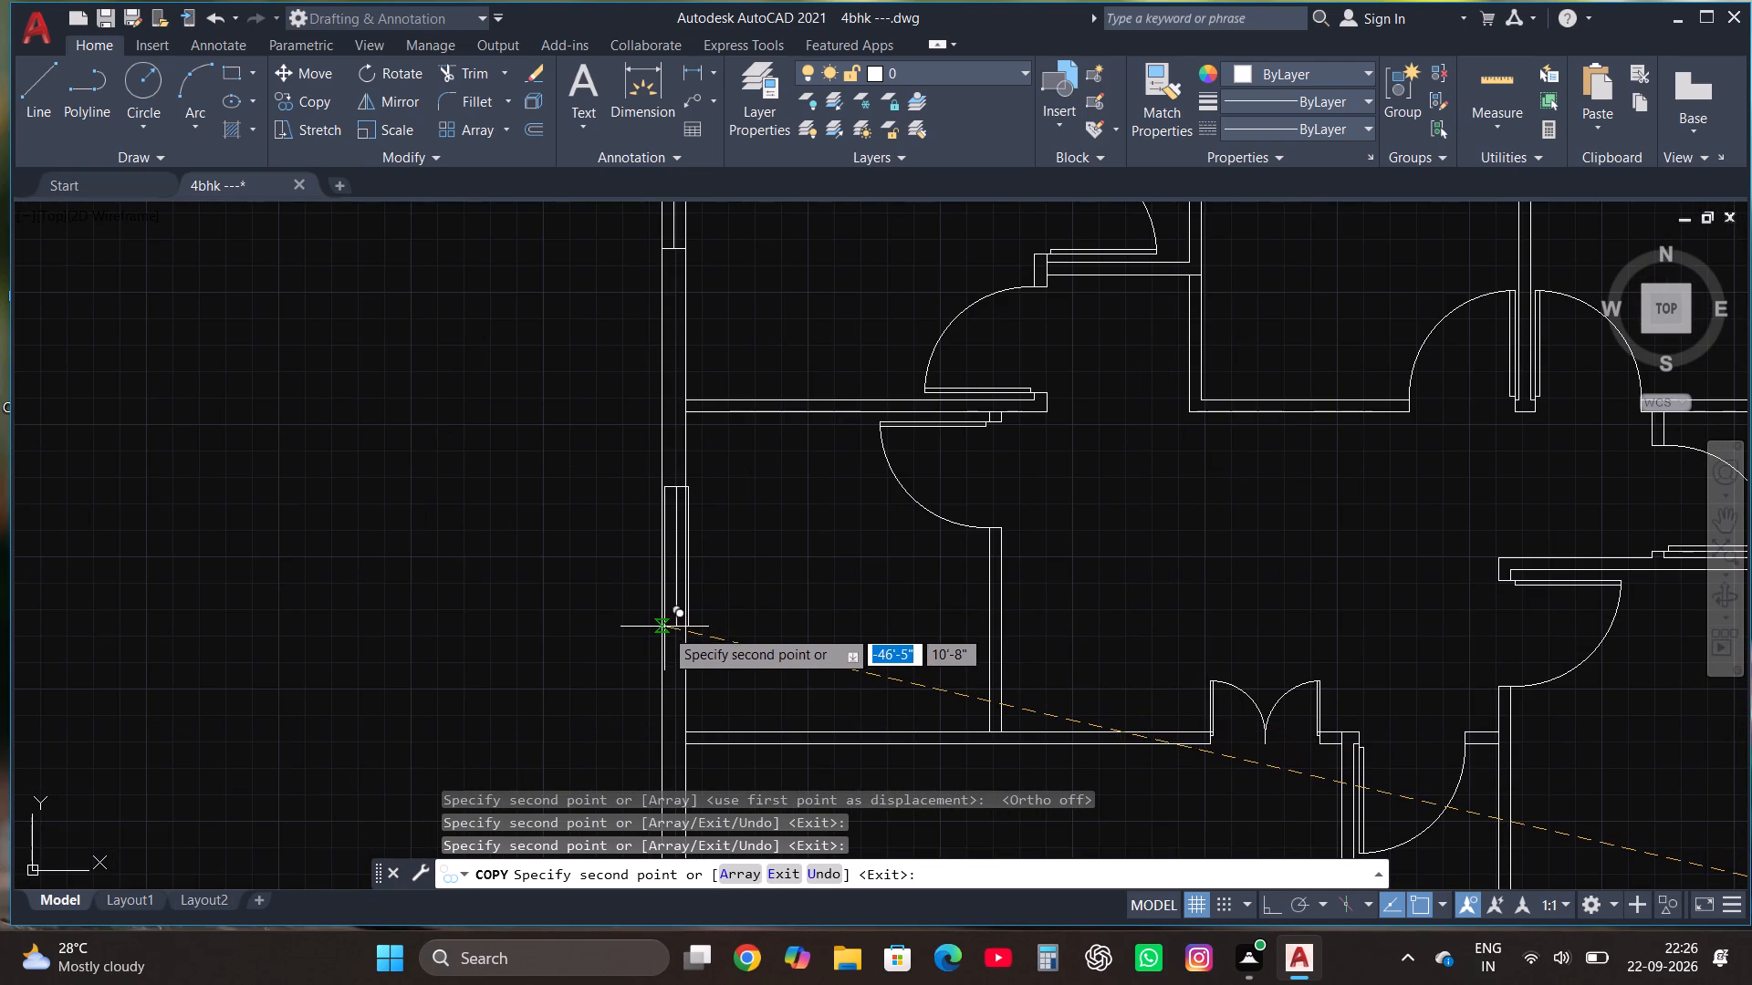
pyautogui.click(666, 628)
pyautogui.scroll(-3, 933, 442)
pyautogui.scroll(4, 921, 544)
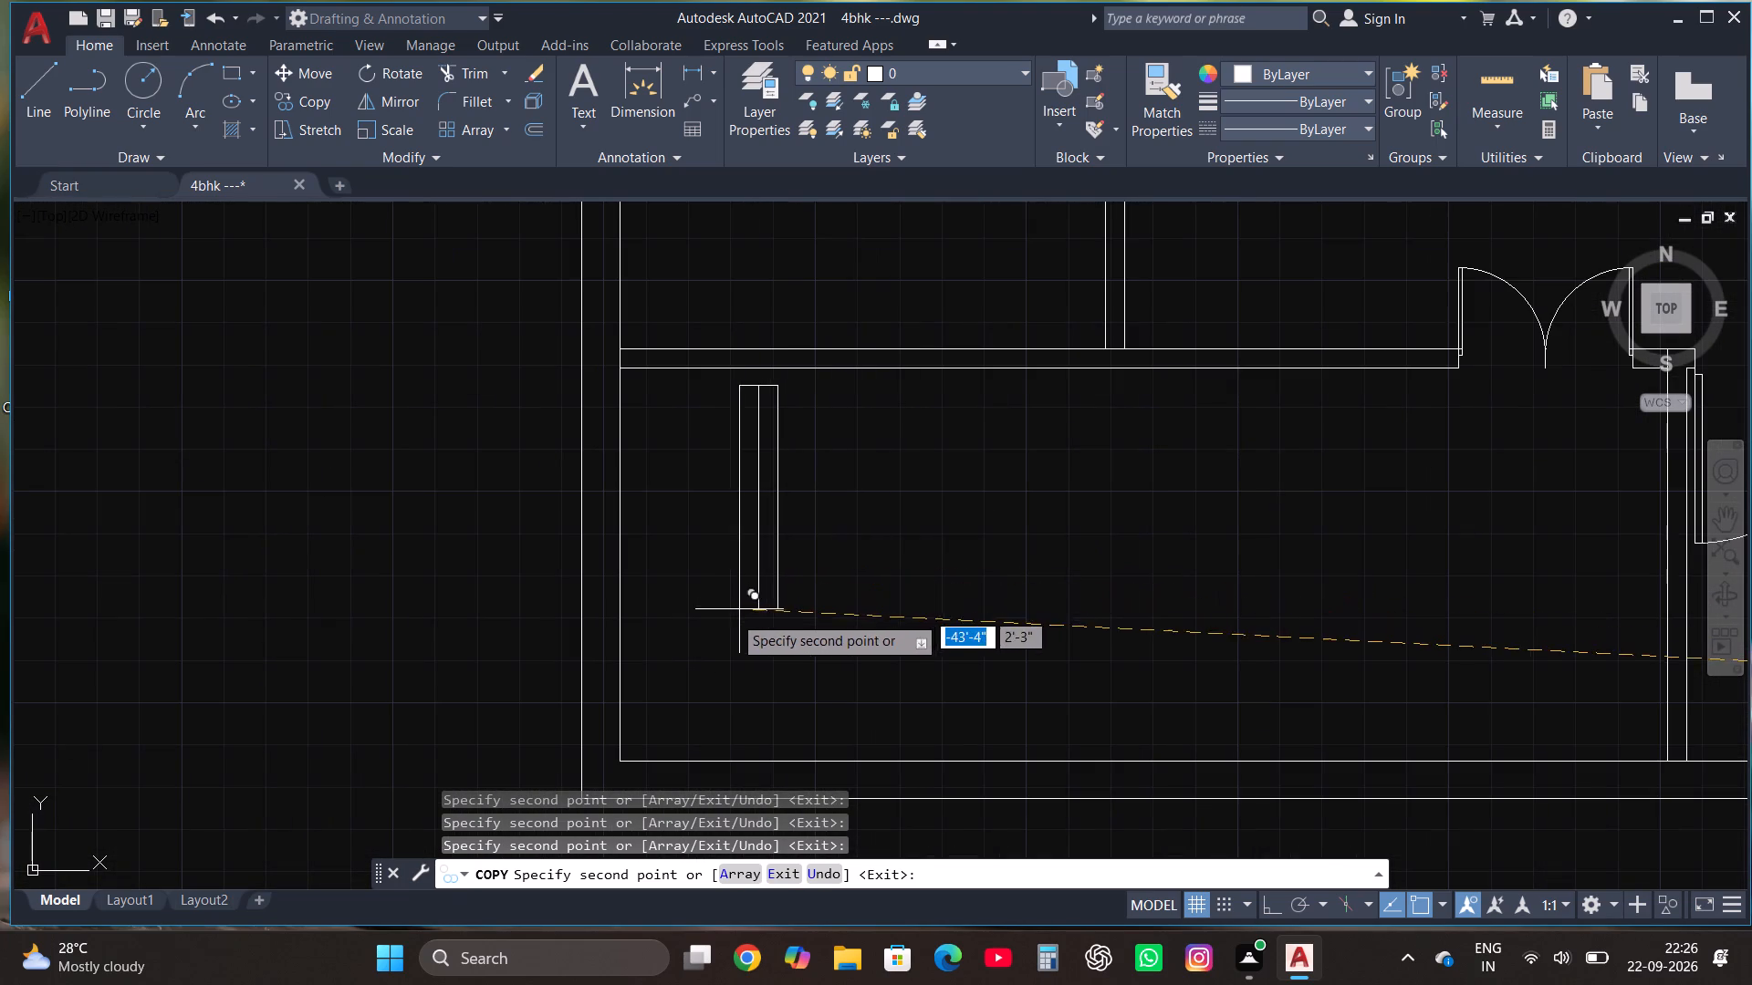
pyautogui.click(582, 657)
pyautogui.scroll(-2, 720, 602)
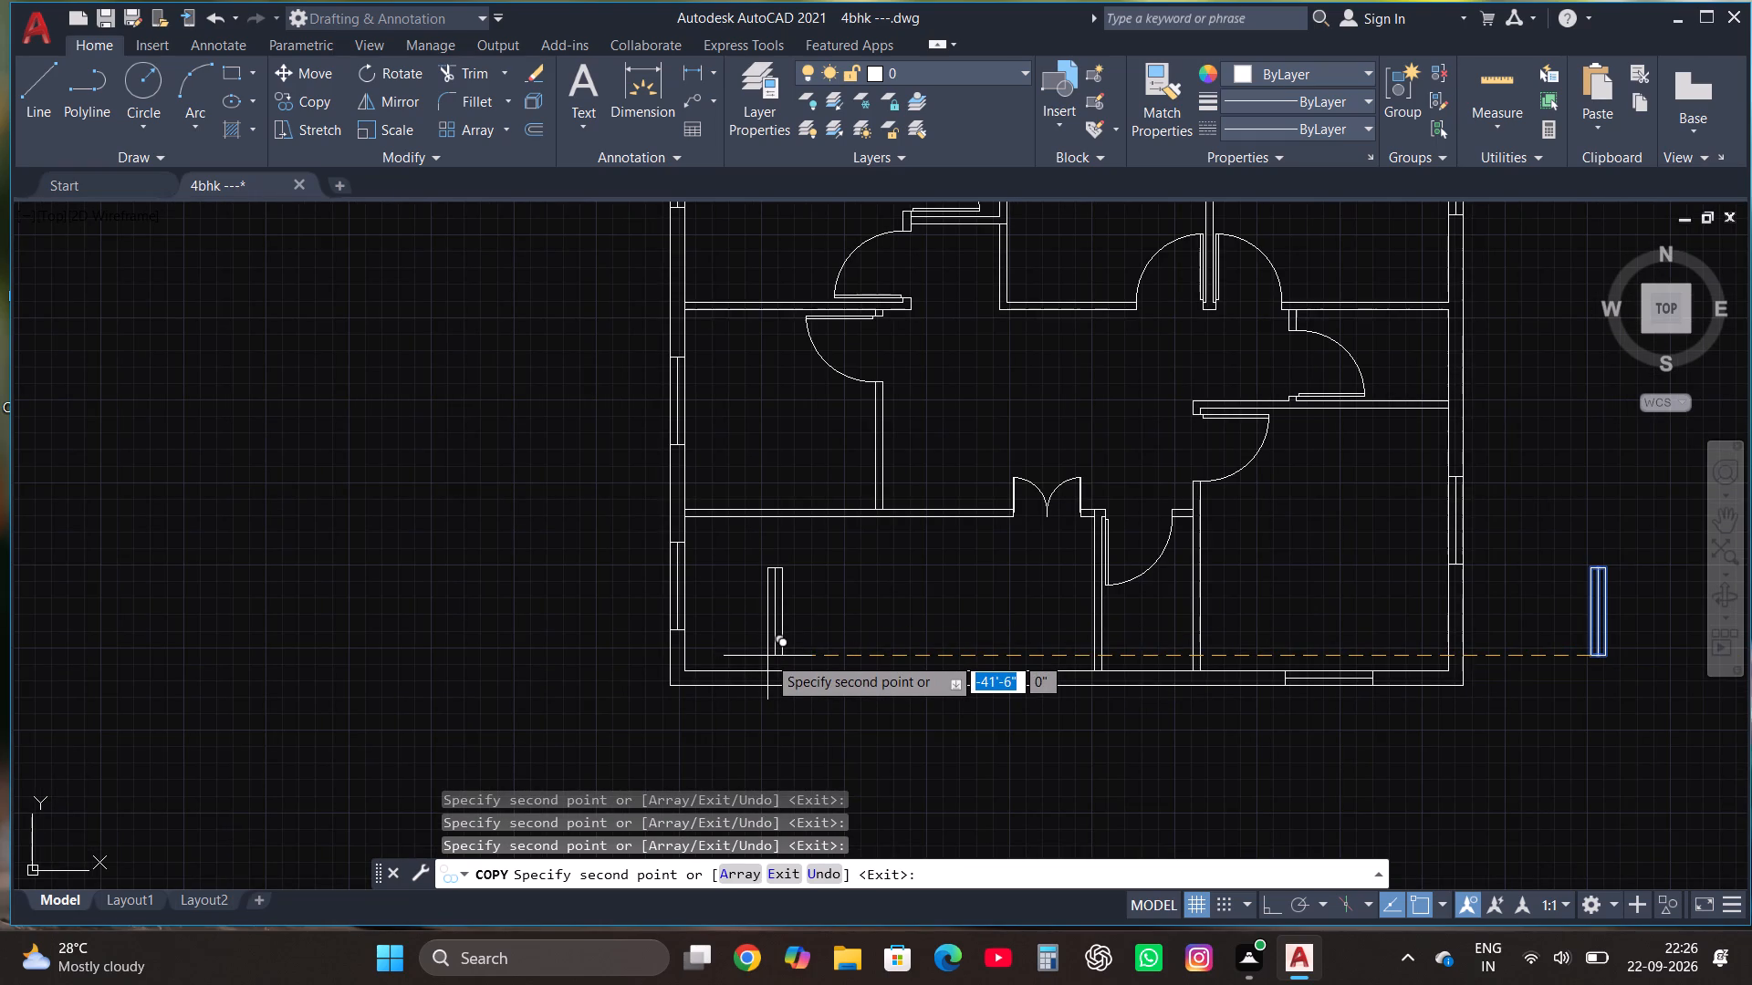
pyautogui.press('Escape')
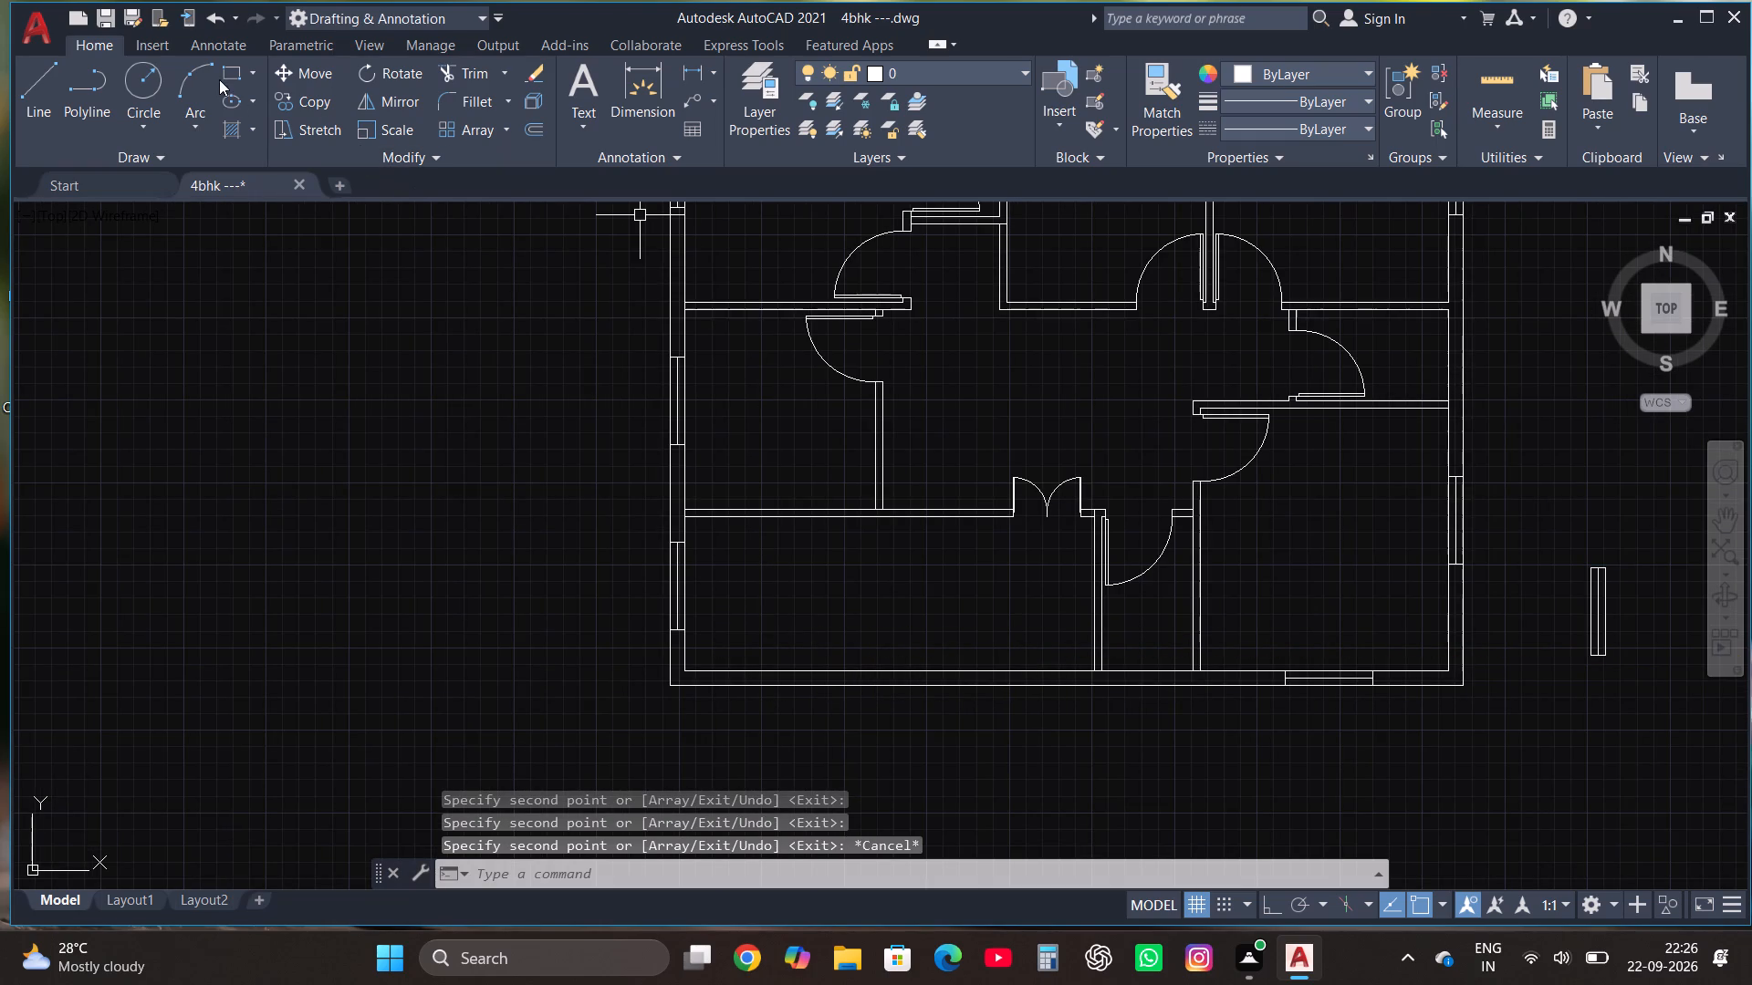
# Draw a small window about 2'-11" wide with a centre line in the bottom outer wall of the narrow room beside the lower-right room.
pyautogui.click(227, 69)
pyautogui.scroll(3, 1305, 742)
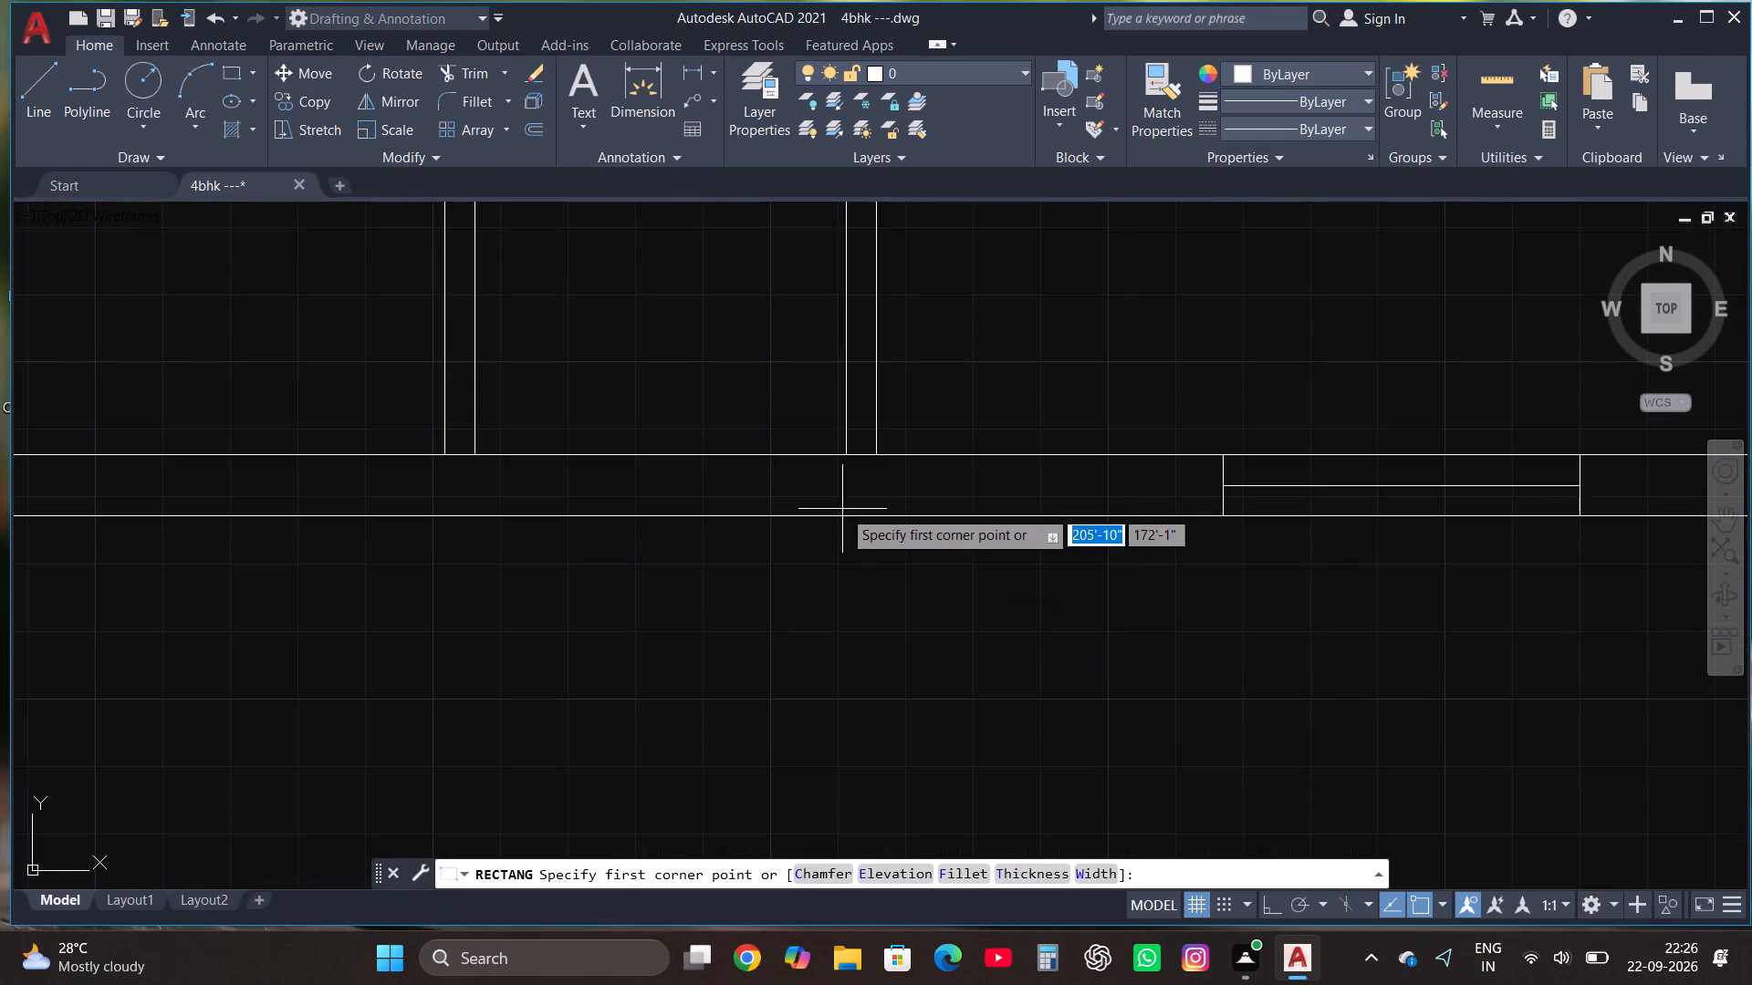
pyautogui.click(536, 458)
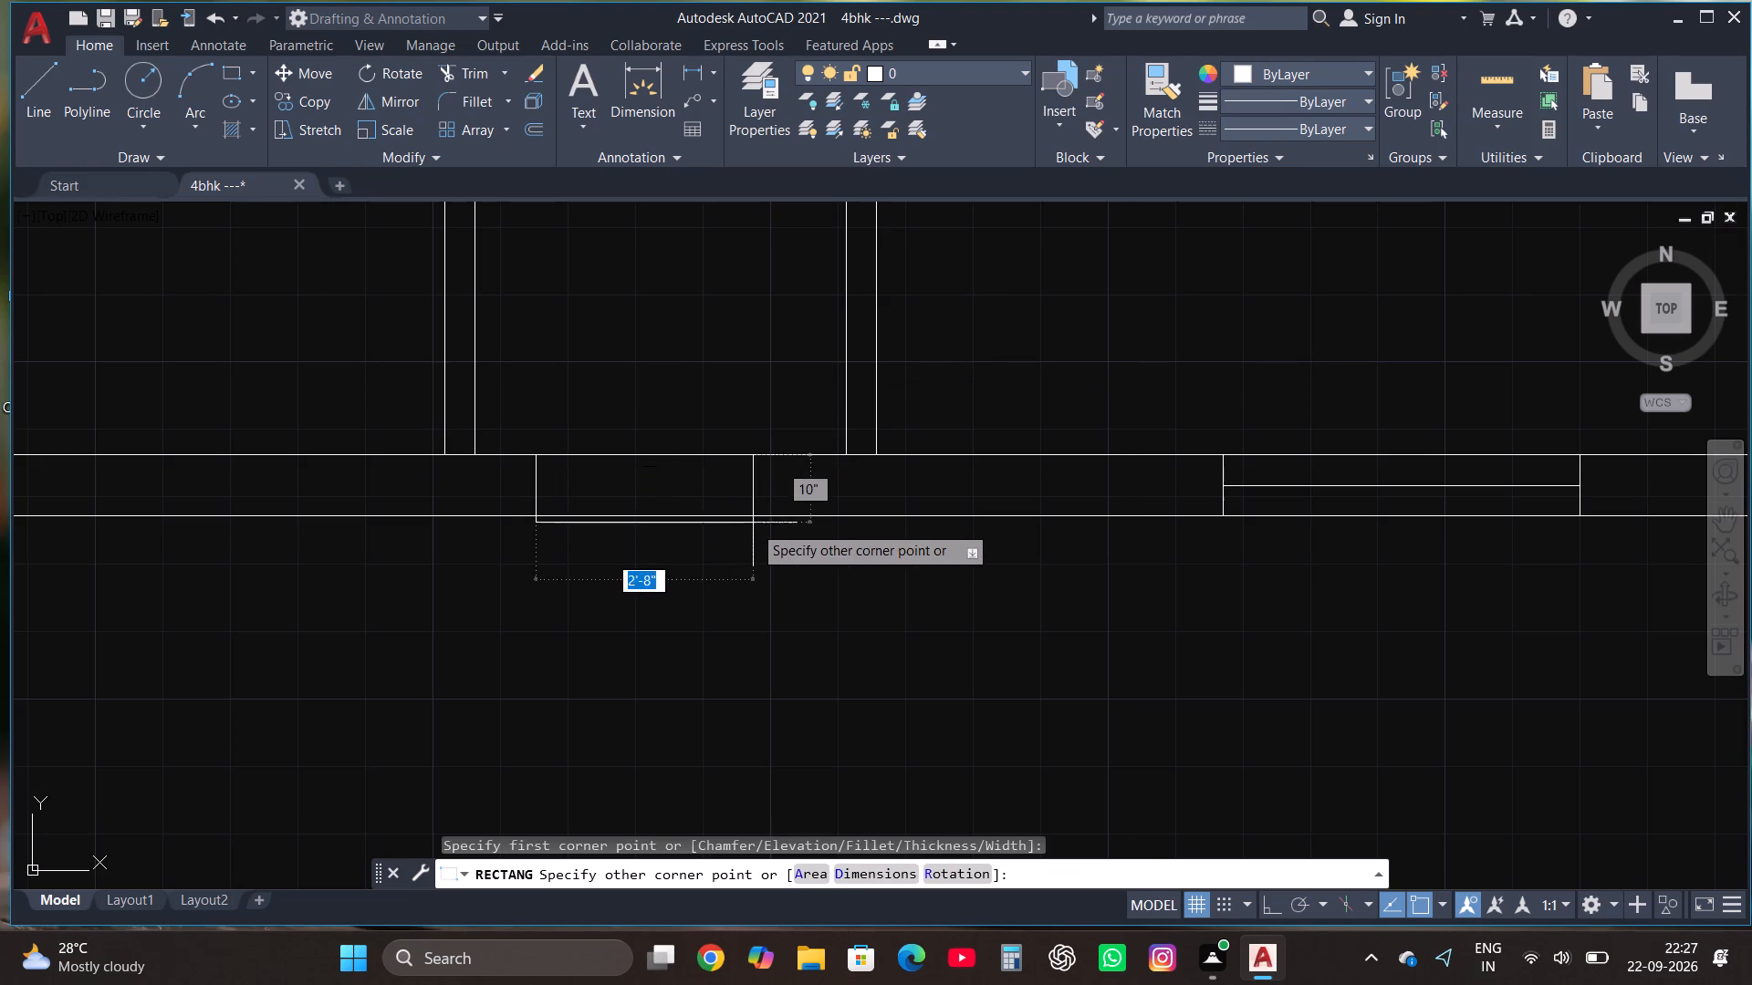
pyautogui.click(768, 515)
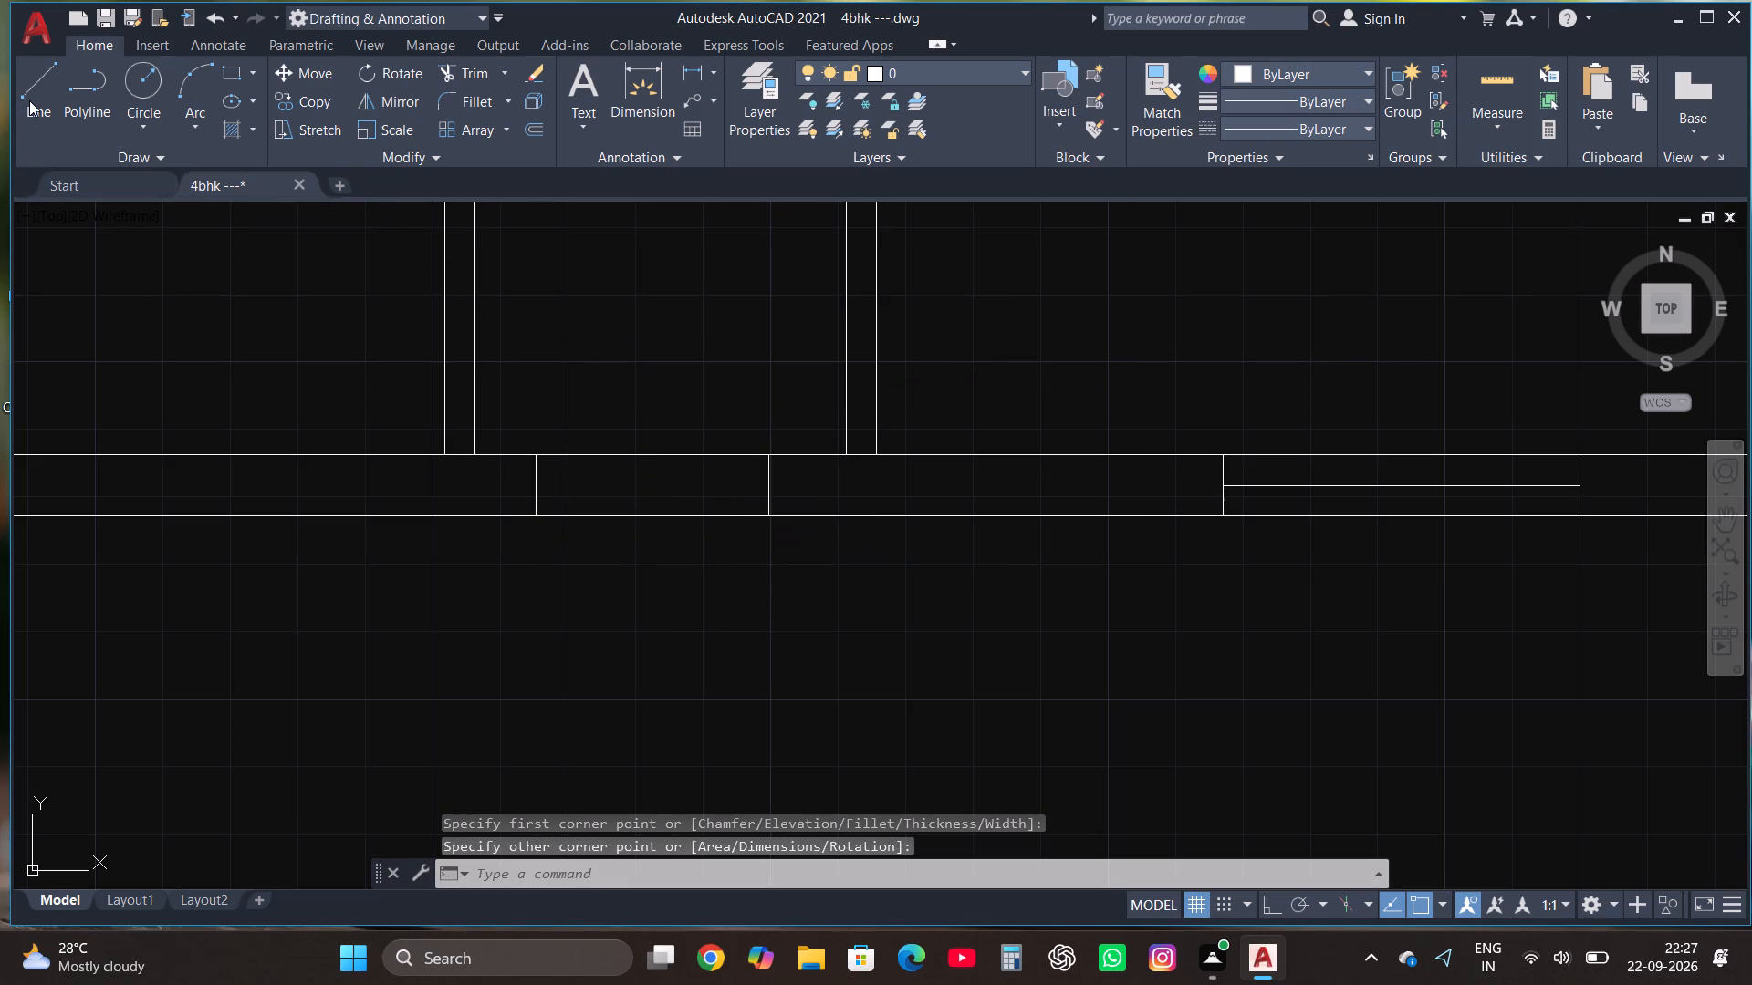
pyautogui.click(29, 96)
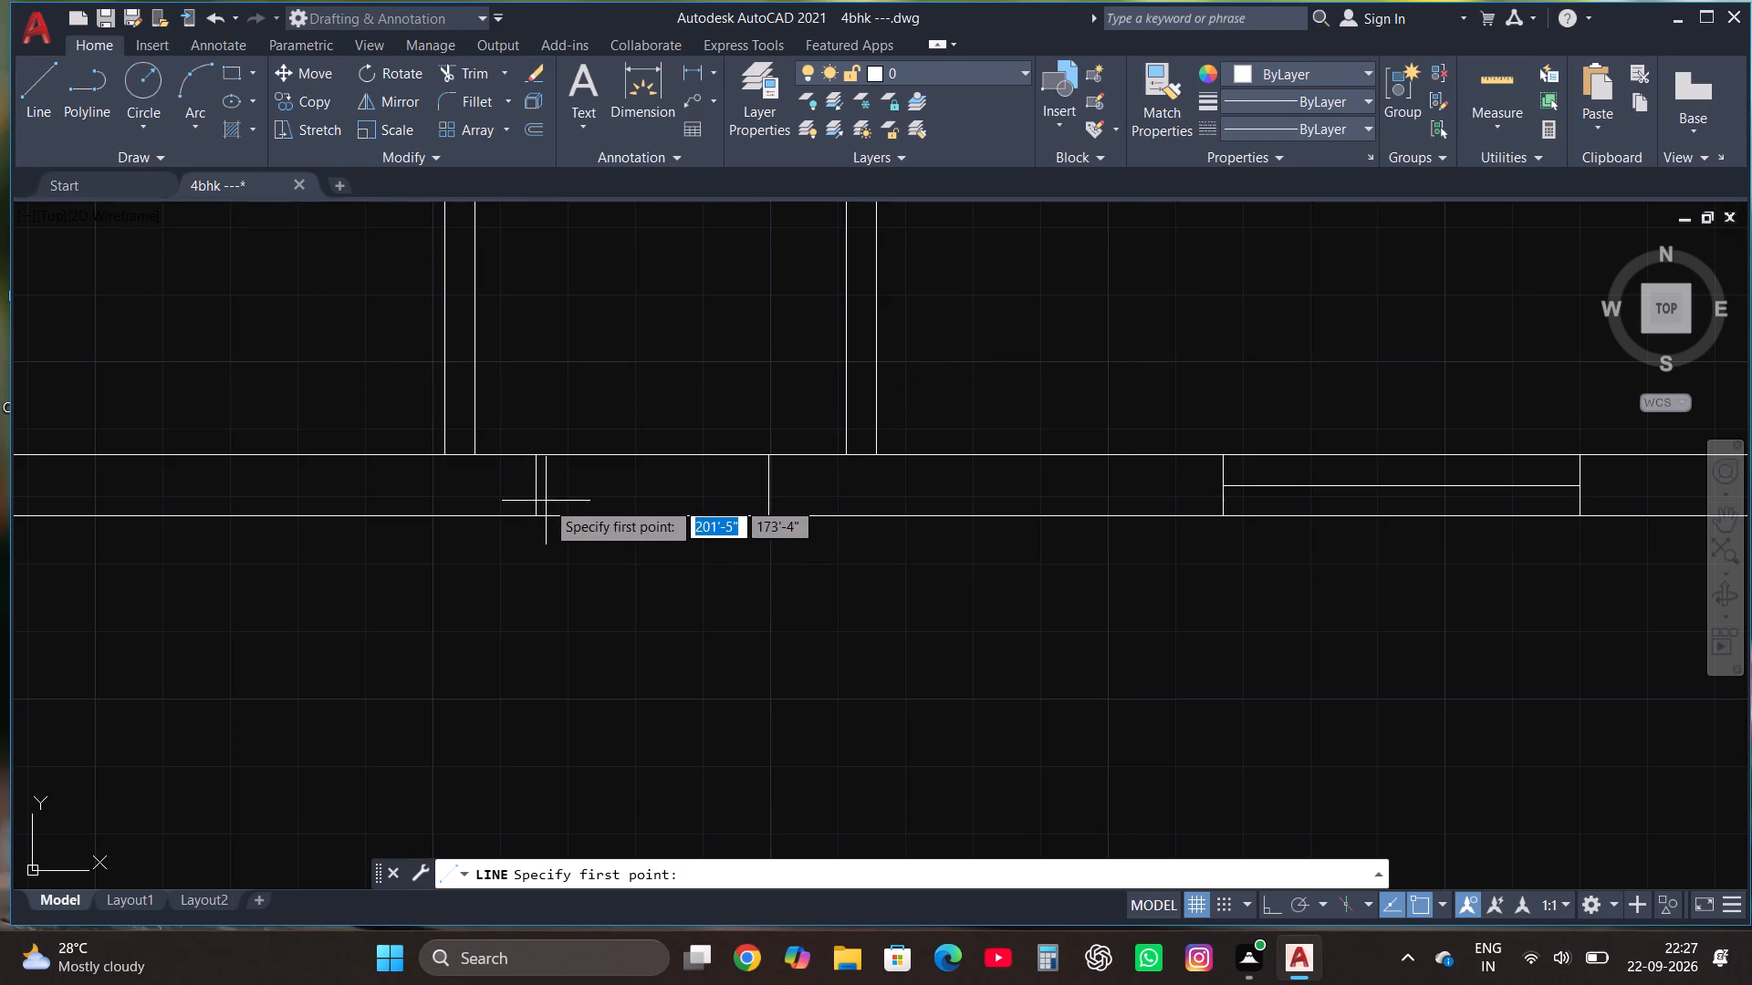
pyautogui.click(540, 488)
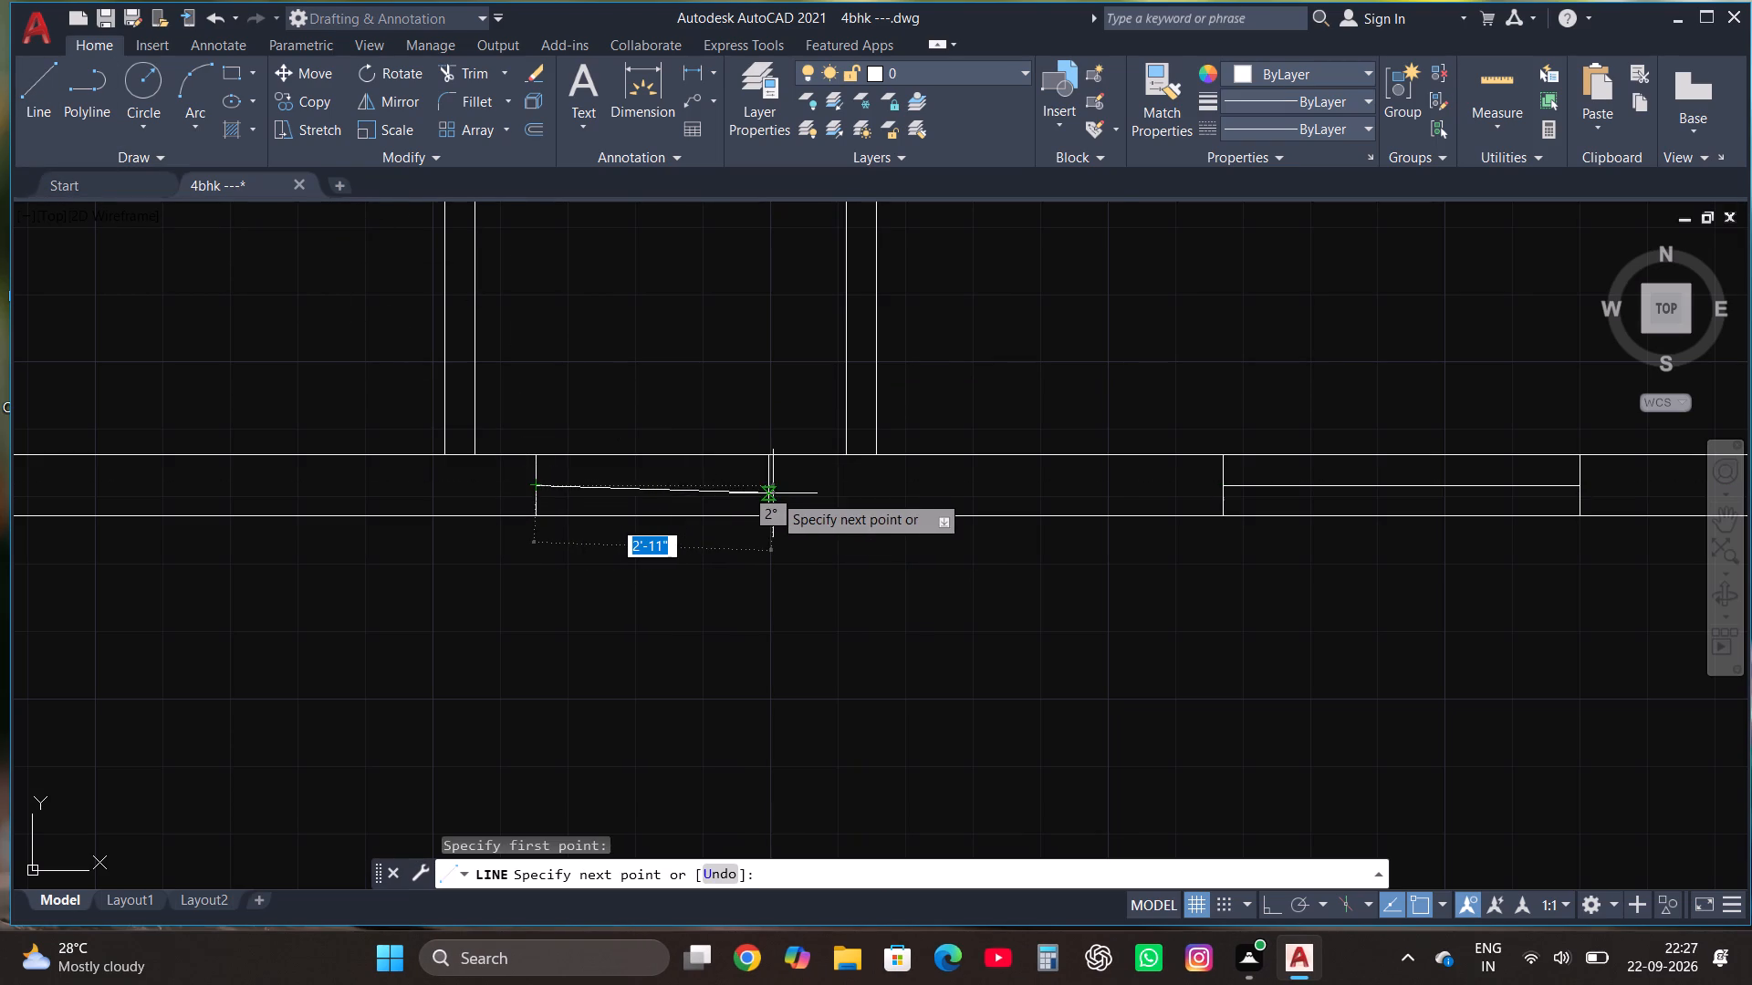
pyautogui.click(773, 487)
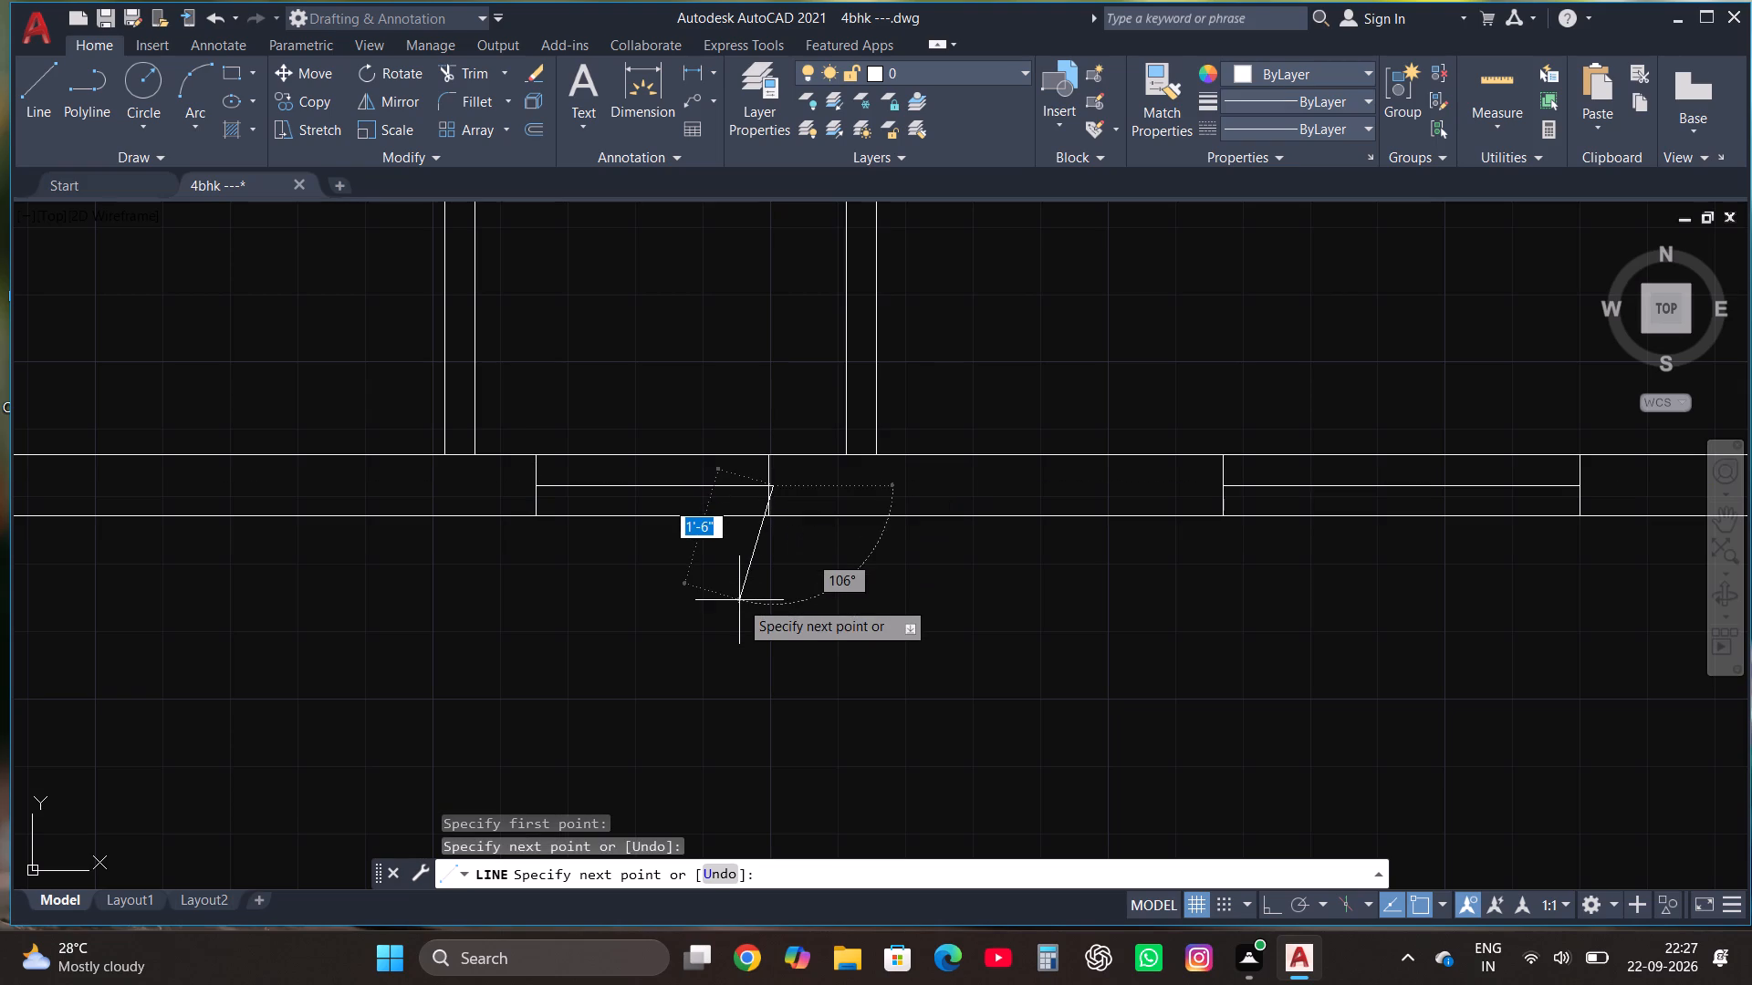
pyautogui.press('Escape')
# Trim the end of the small window's centre line that overshoots its east side.
pyautogui.click(466, 60)
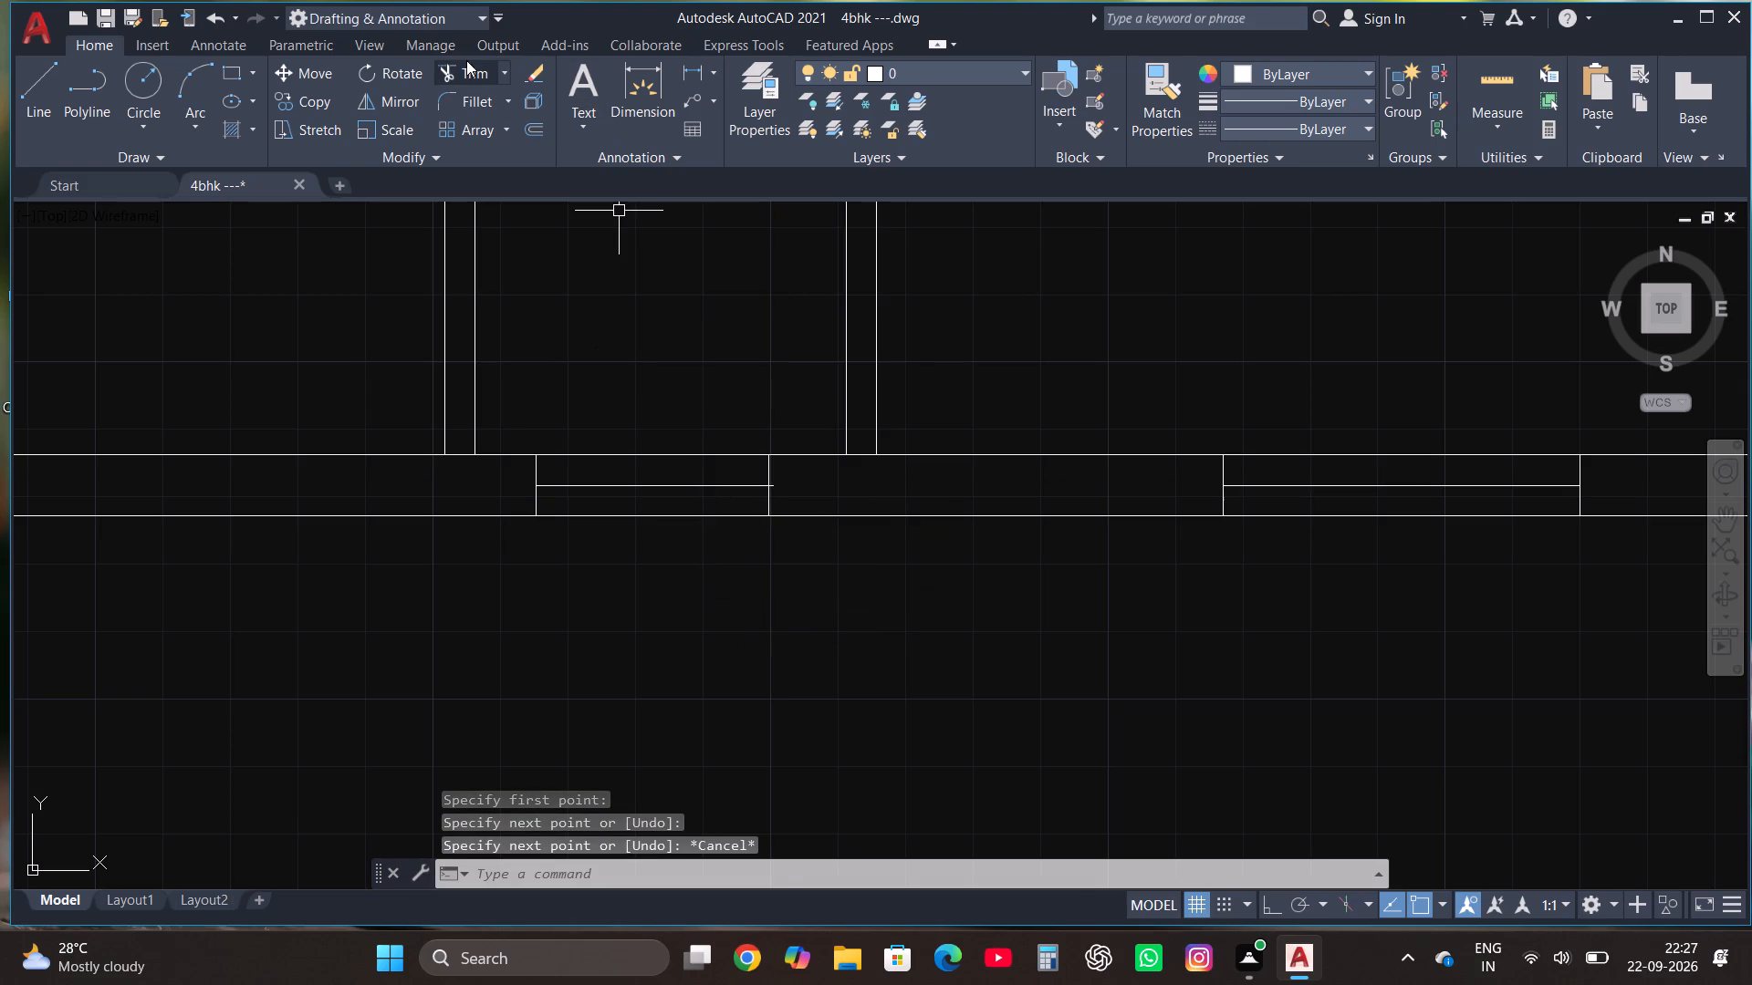
pyautogui.click(473, 78)
pyautogui.scroll(2, 749, 531)
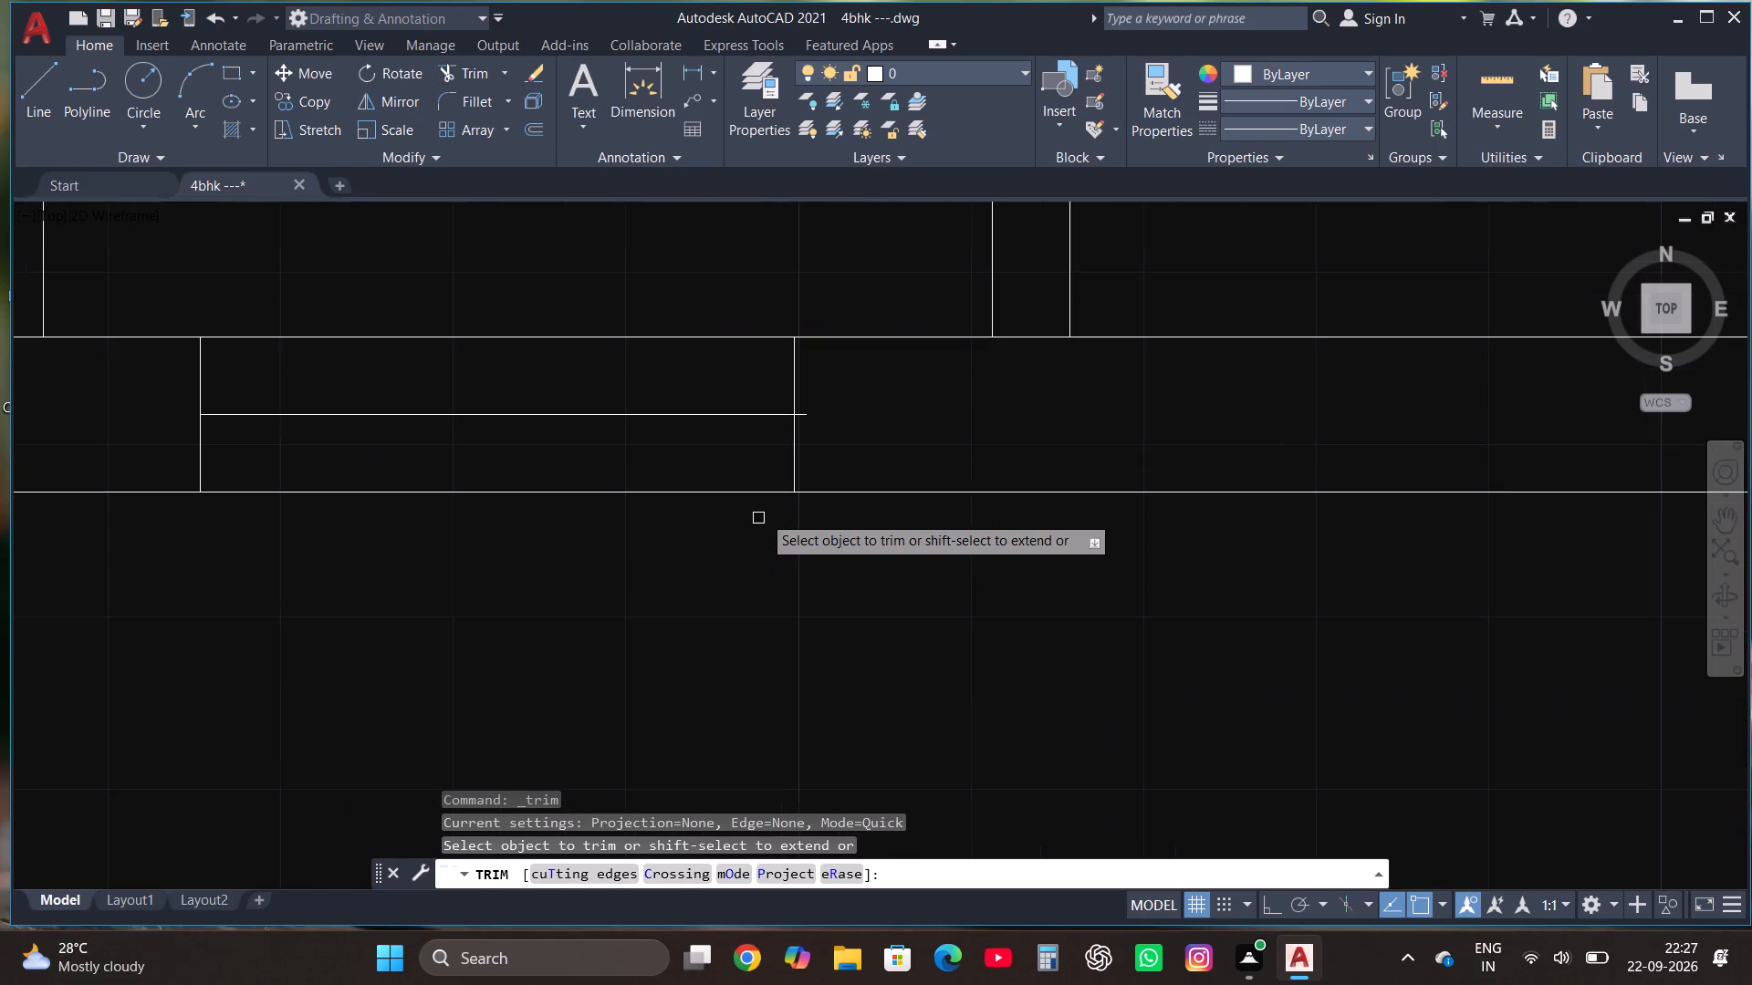
pyautogui.click(808, 419)
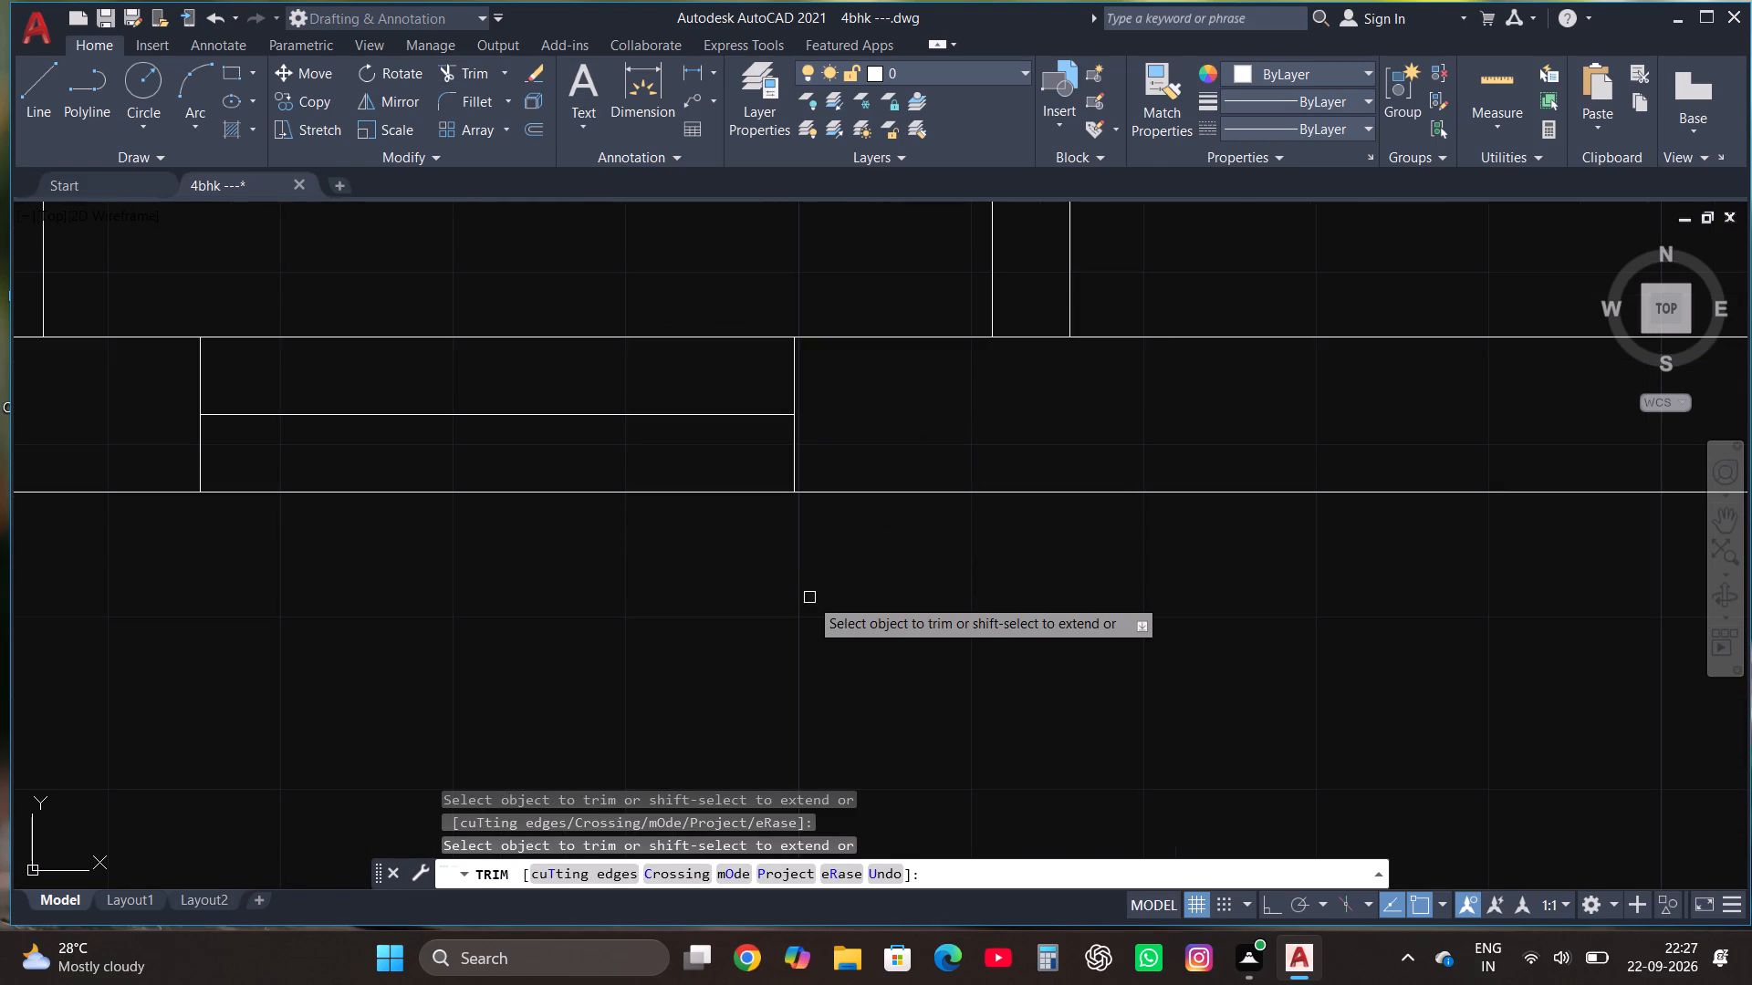
pyautogui.scroll(-3, 809, 598)
pyautogui.press('Escape')
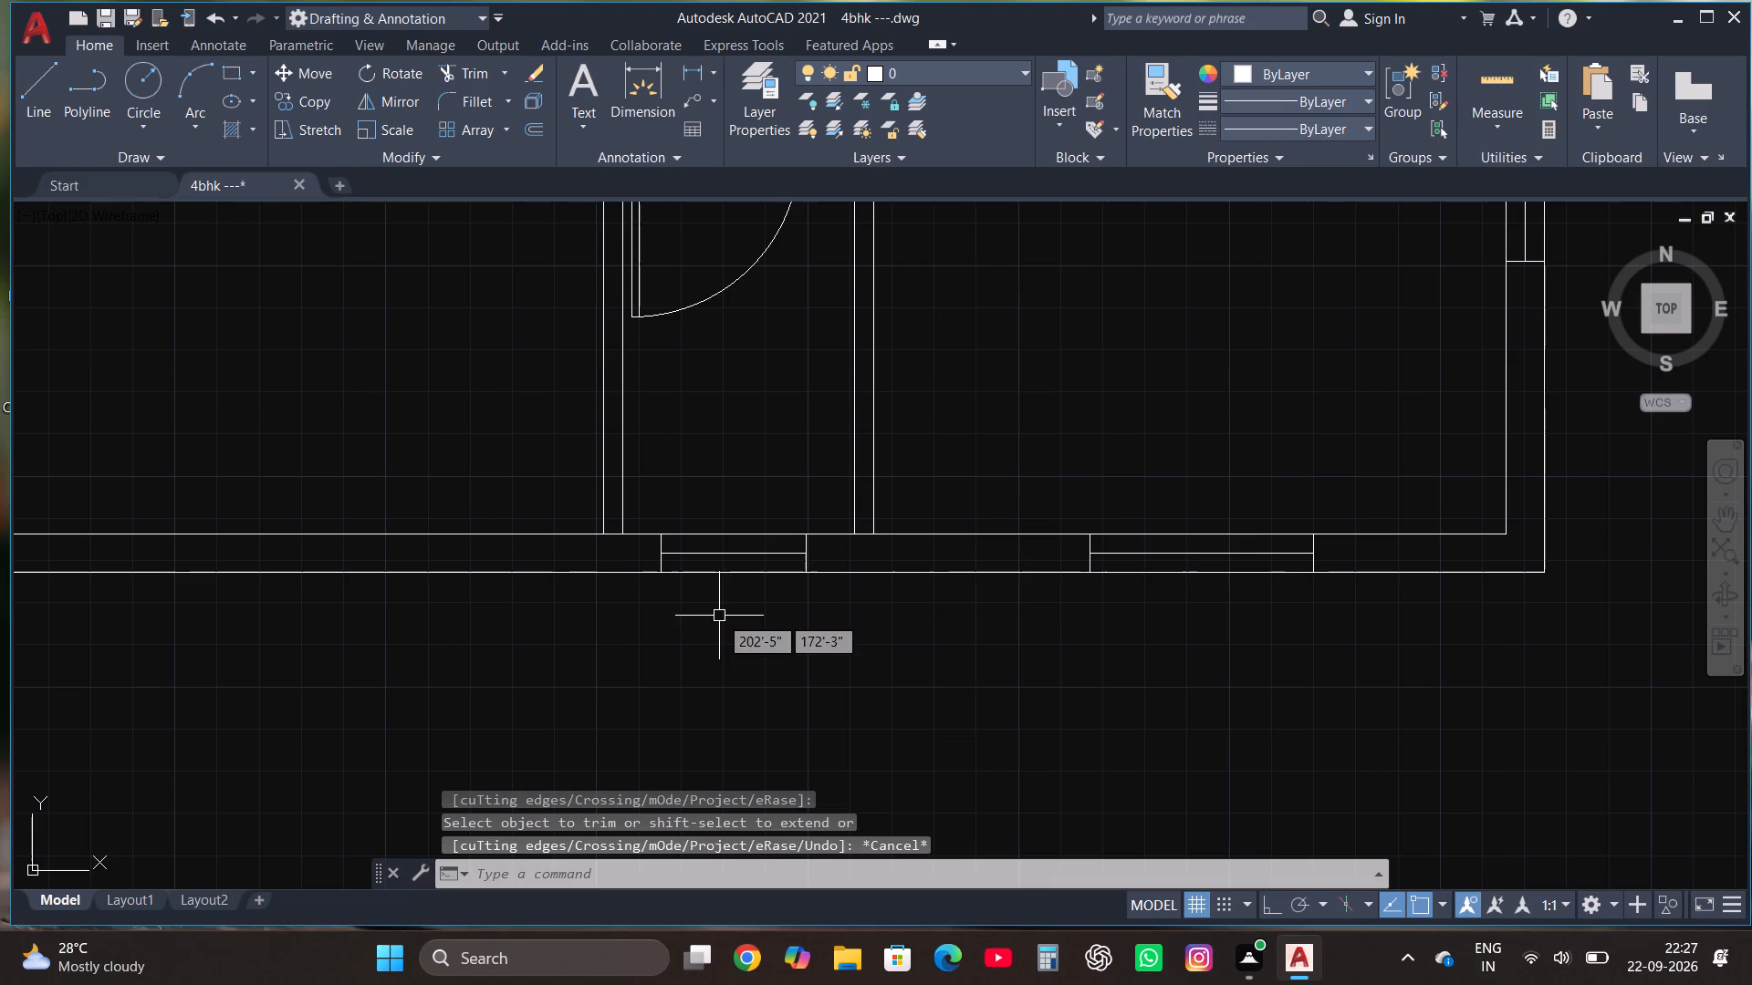
# With ortho on, draw an entrance outline from the partition corner beside the double door: 8'7" west, 11'2" south, then back to the partition.
pyautogui.scroll(-2, 728, 661)
pyautogui.scroll(-1, 842, 658)
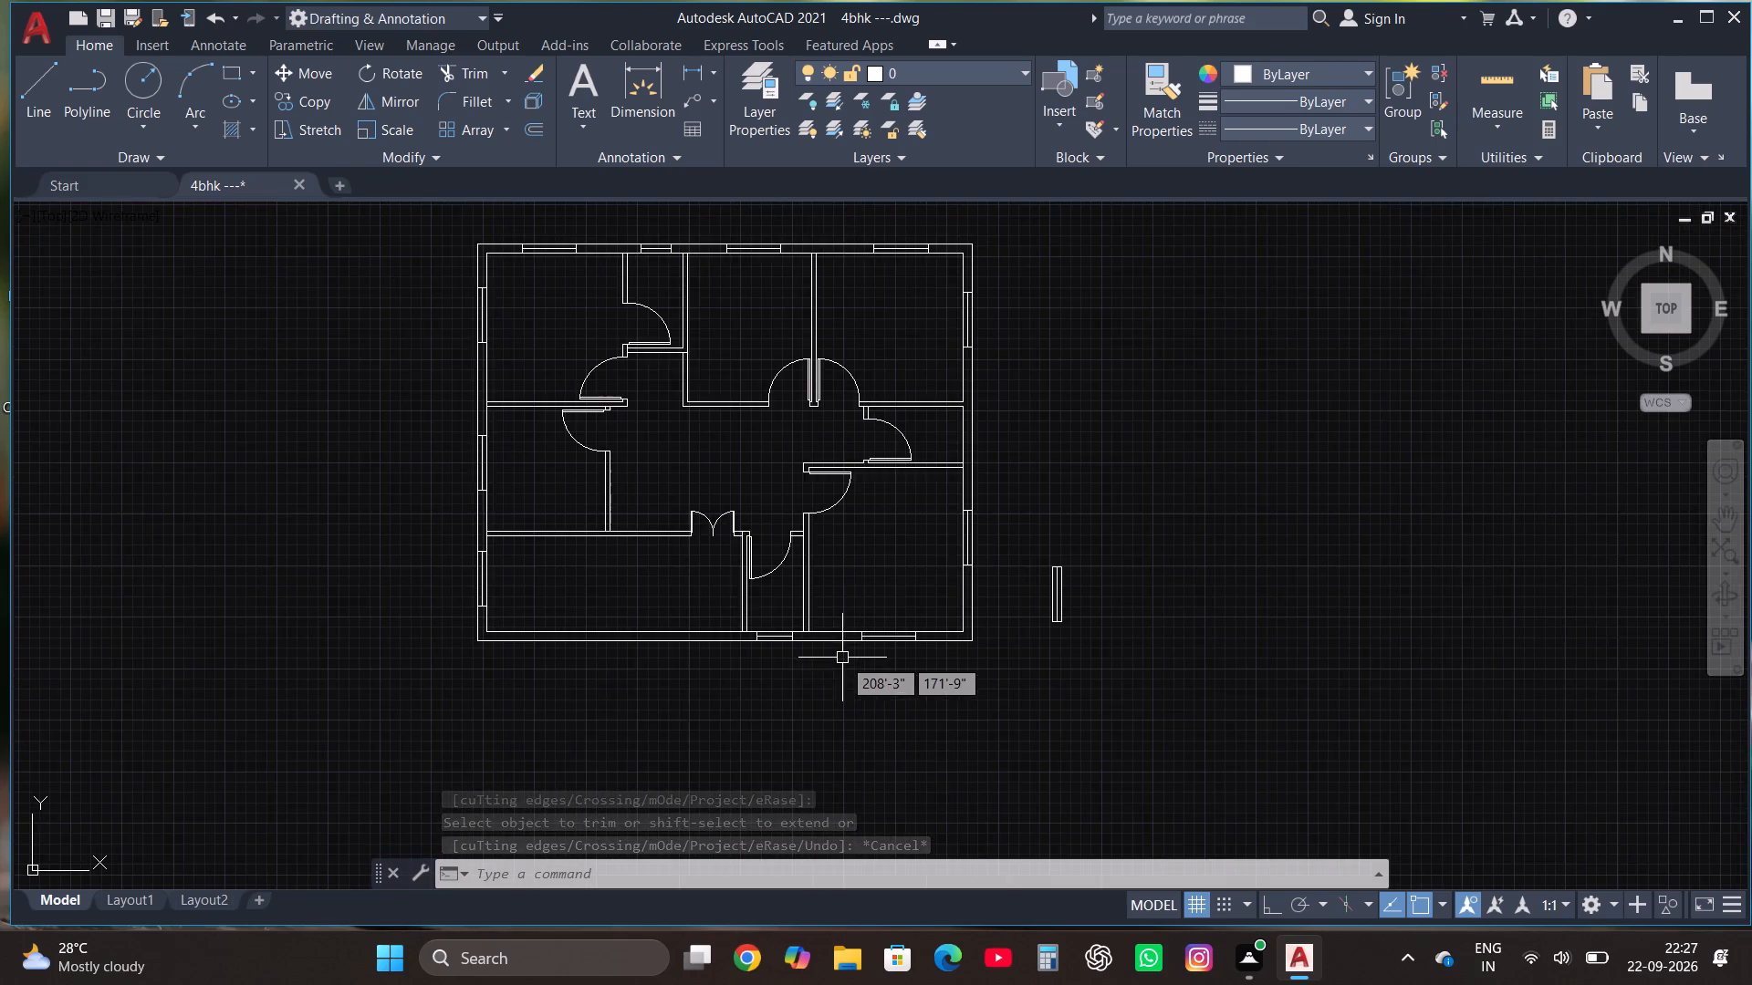
pyautogui.scroll(1, 563, 676)
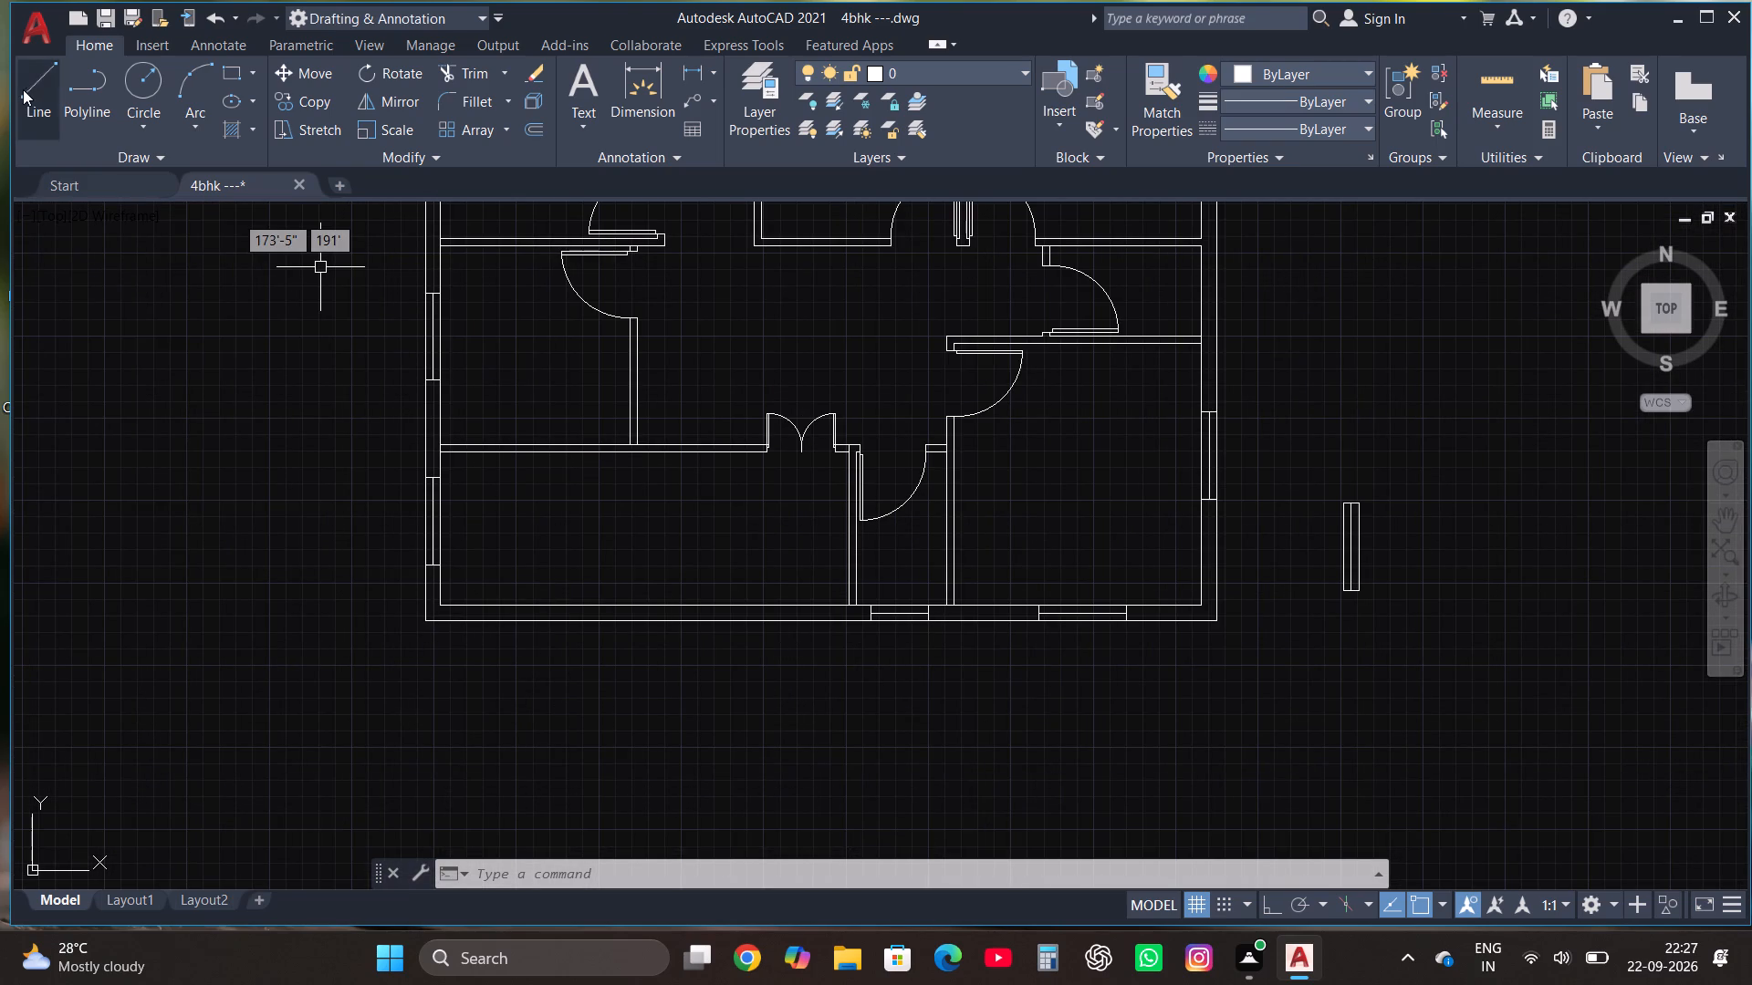
pyautogui.click(24, 89)
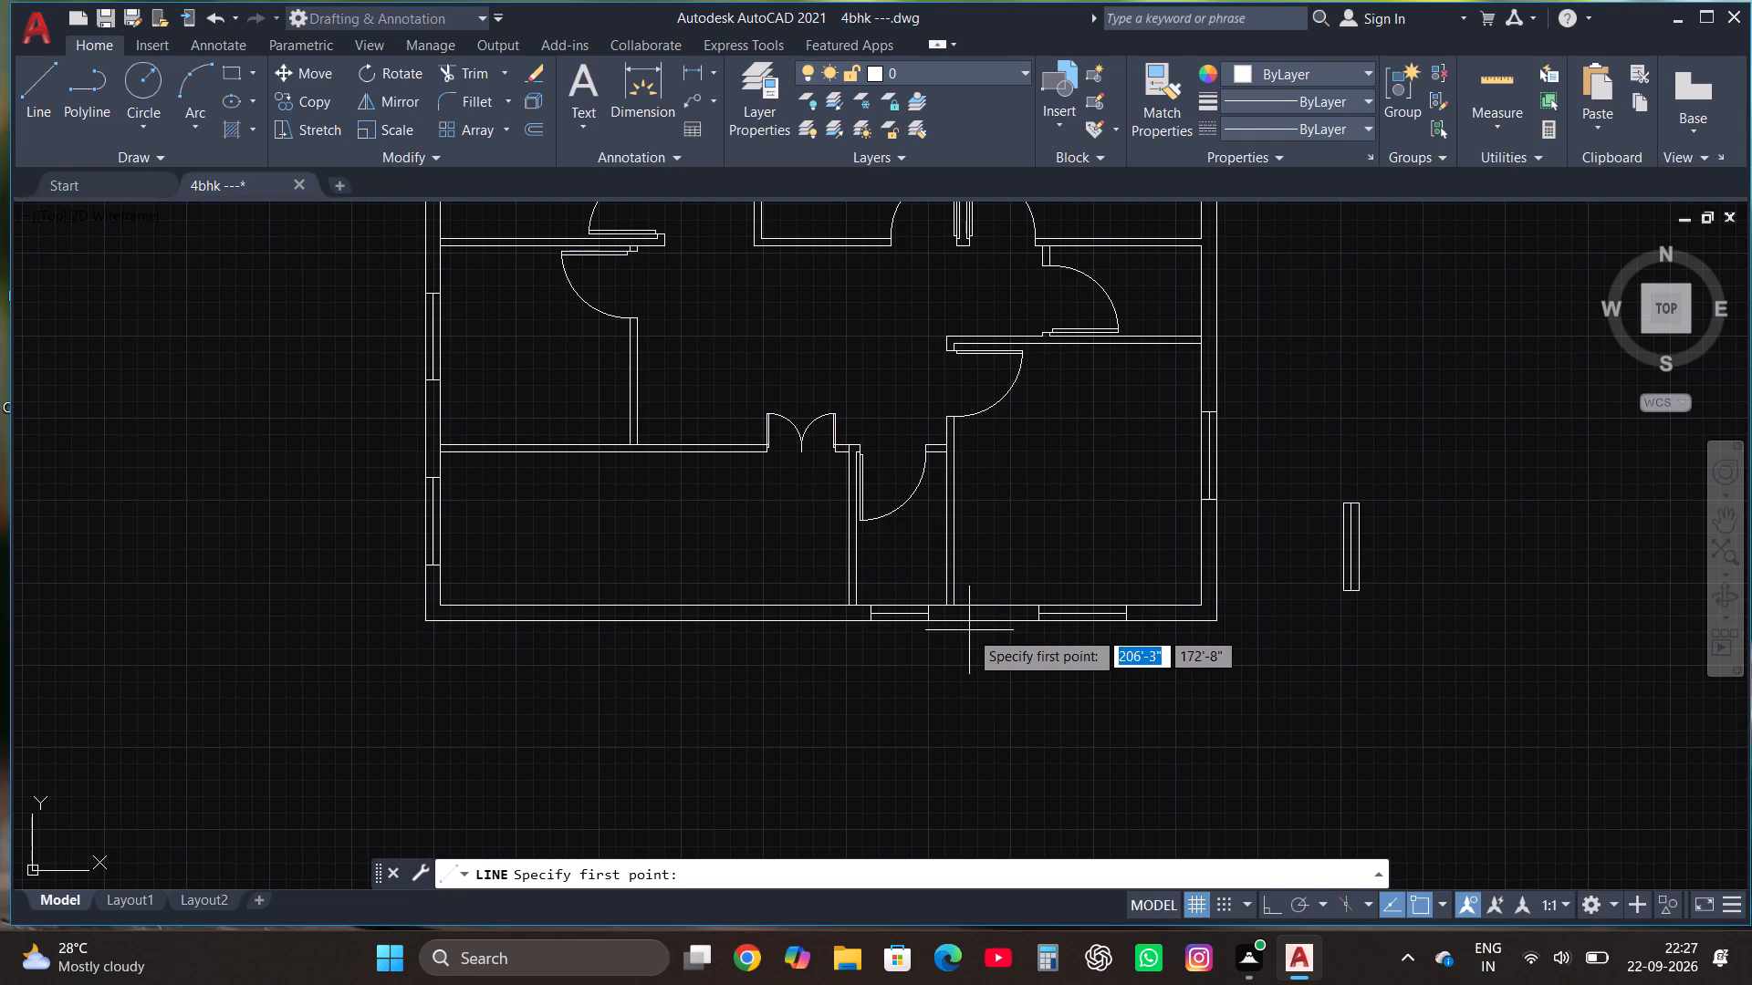
pyautogui.scroll(2, 858, 462)
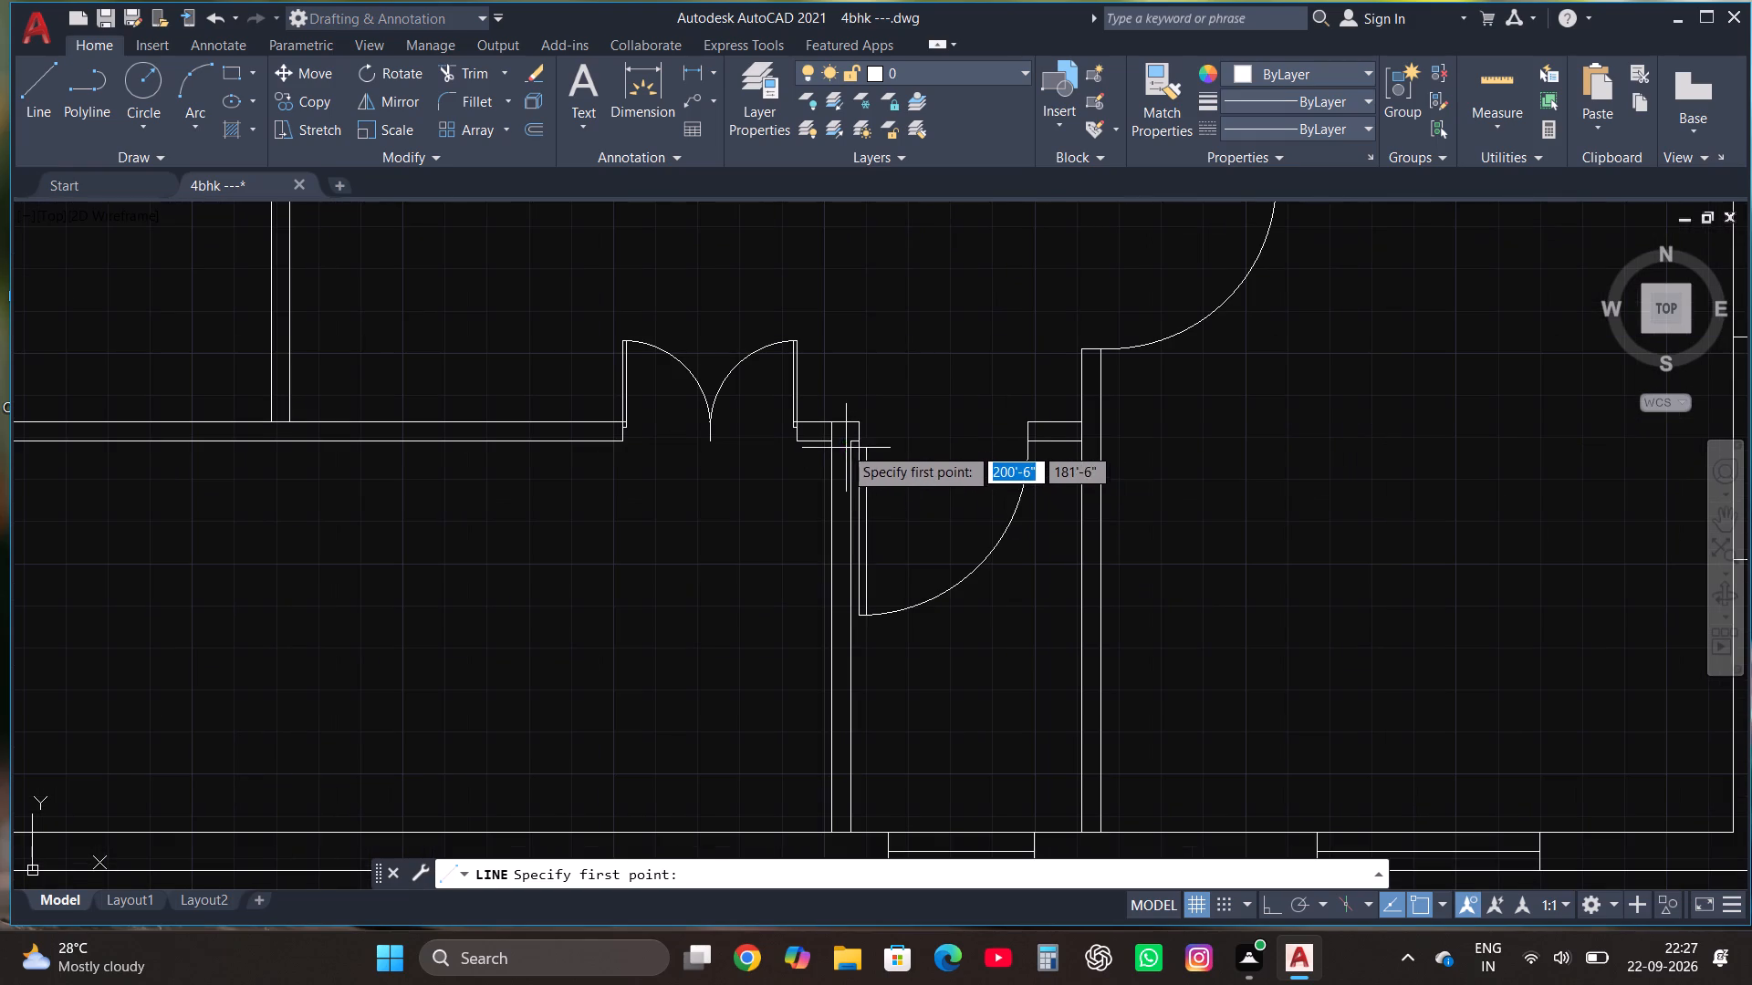
pyautogui.click(833, 441)
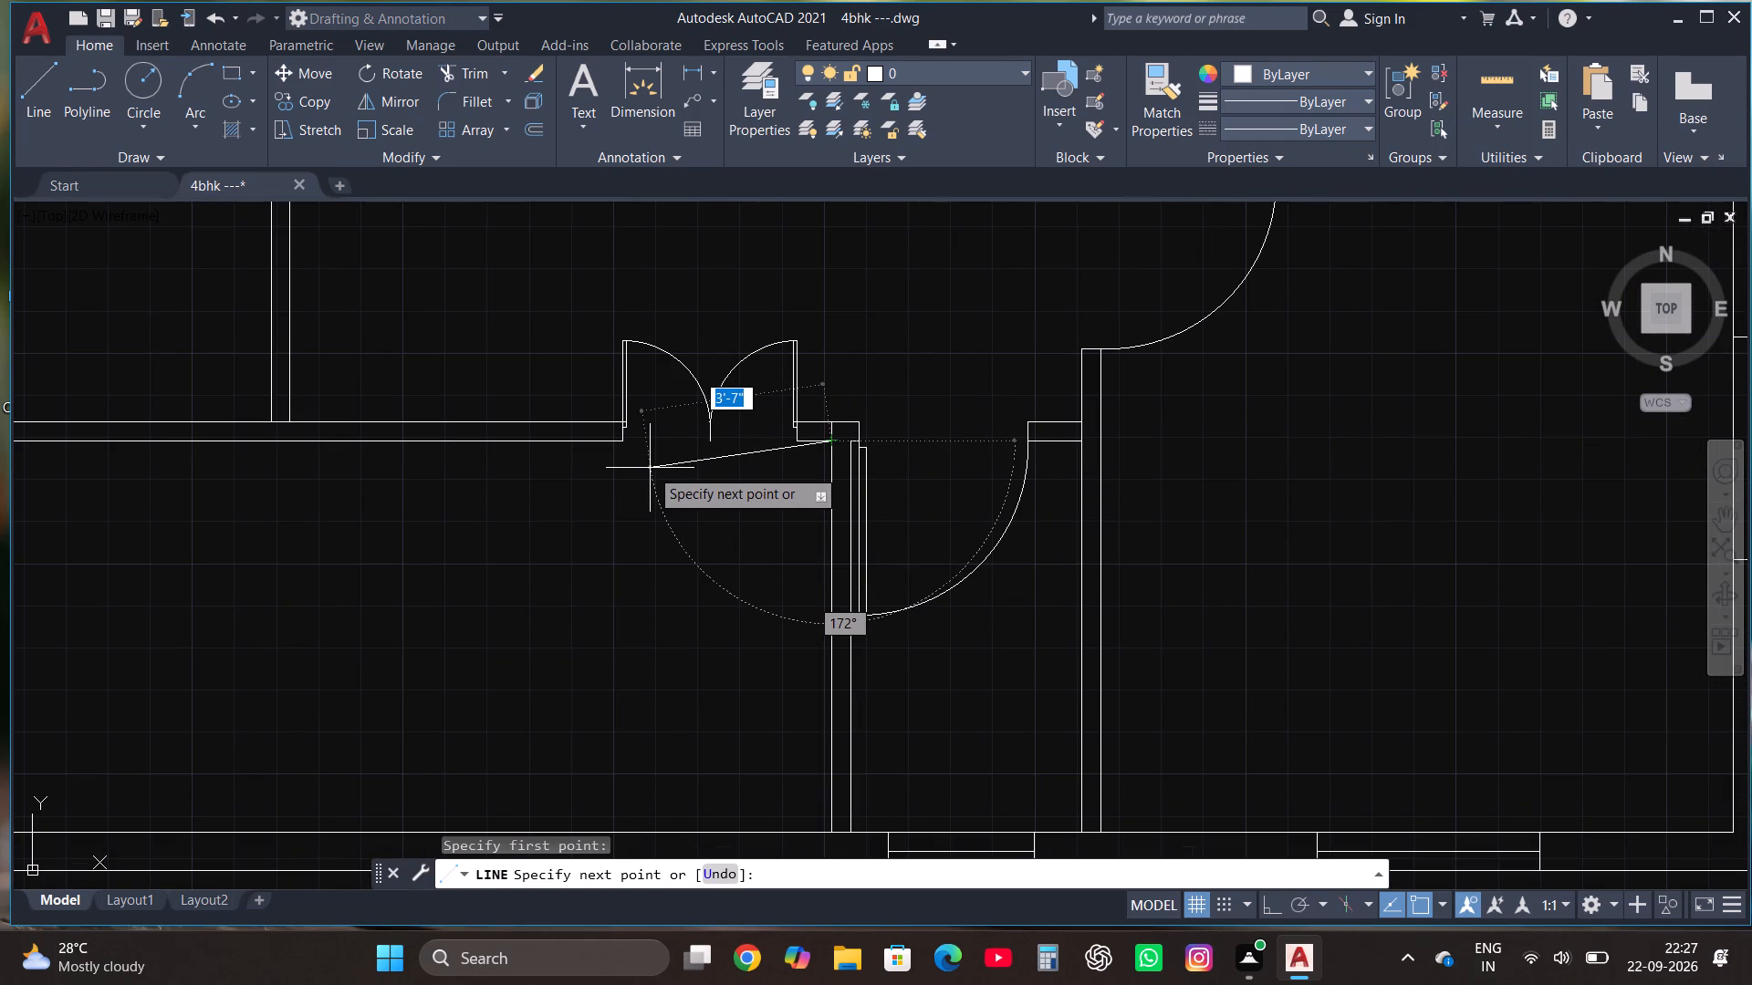
pyautogui.press('F8')
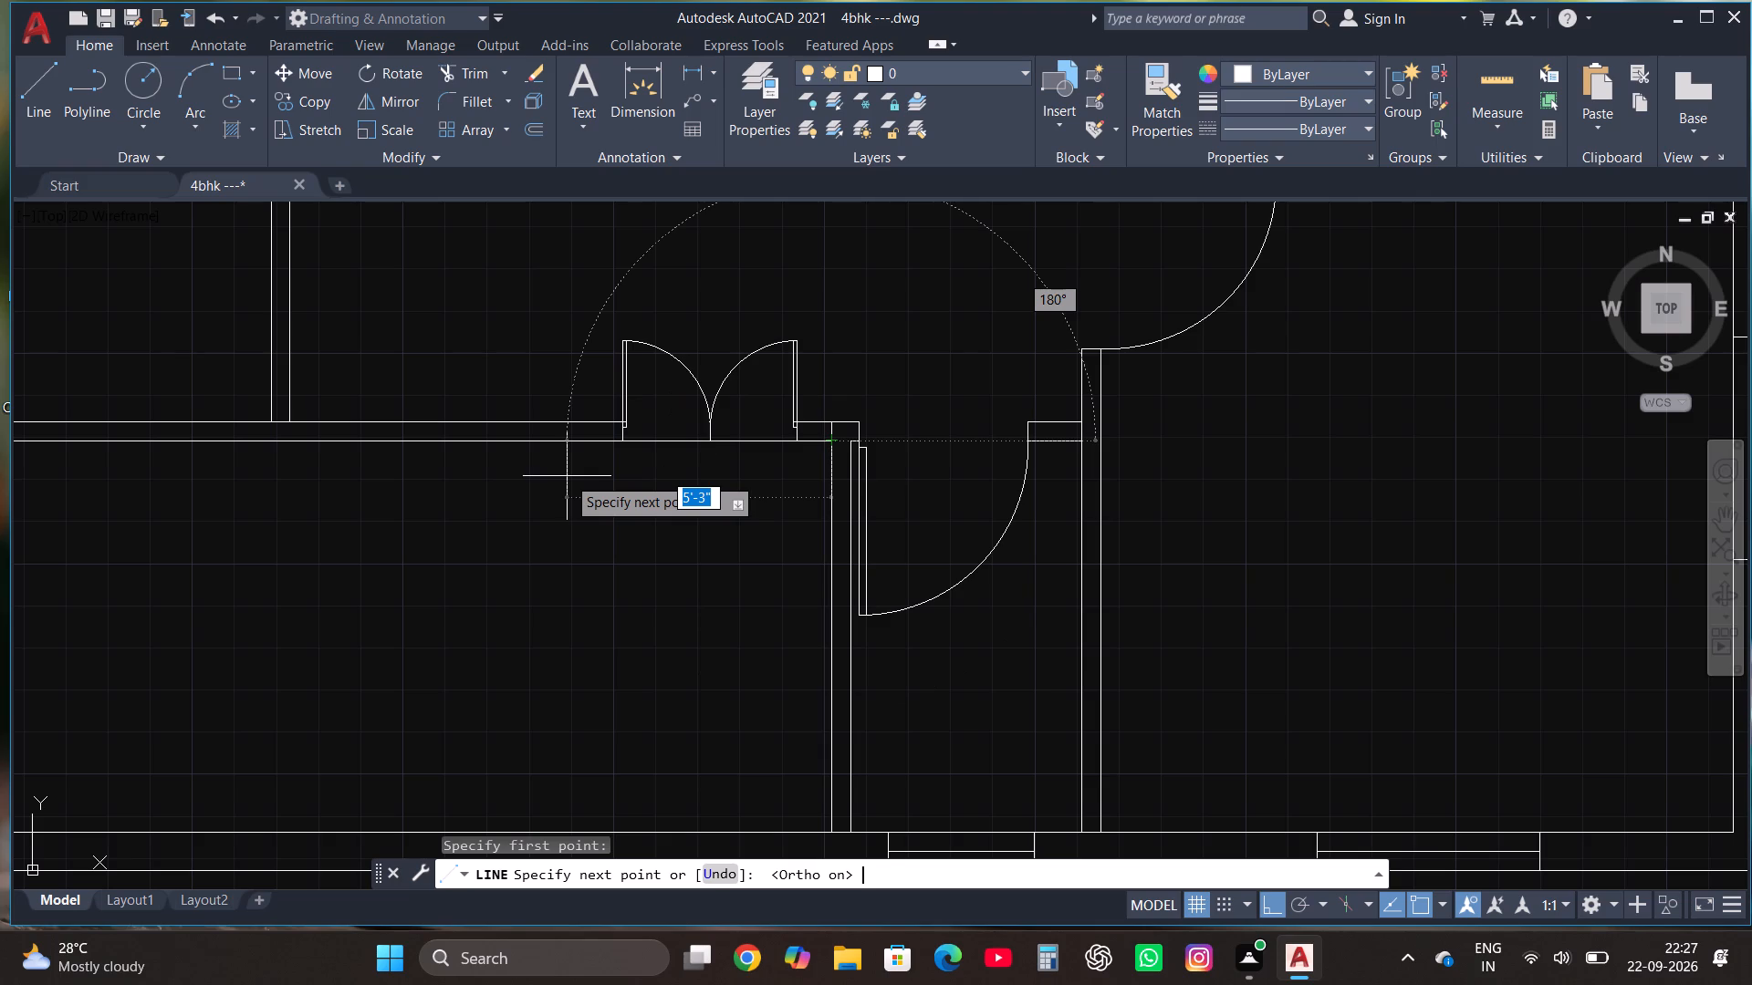
pyautogui.write('8\'7"')
pyautogui.press('Return')
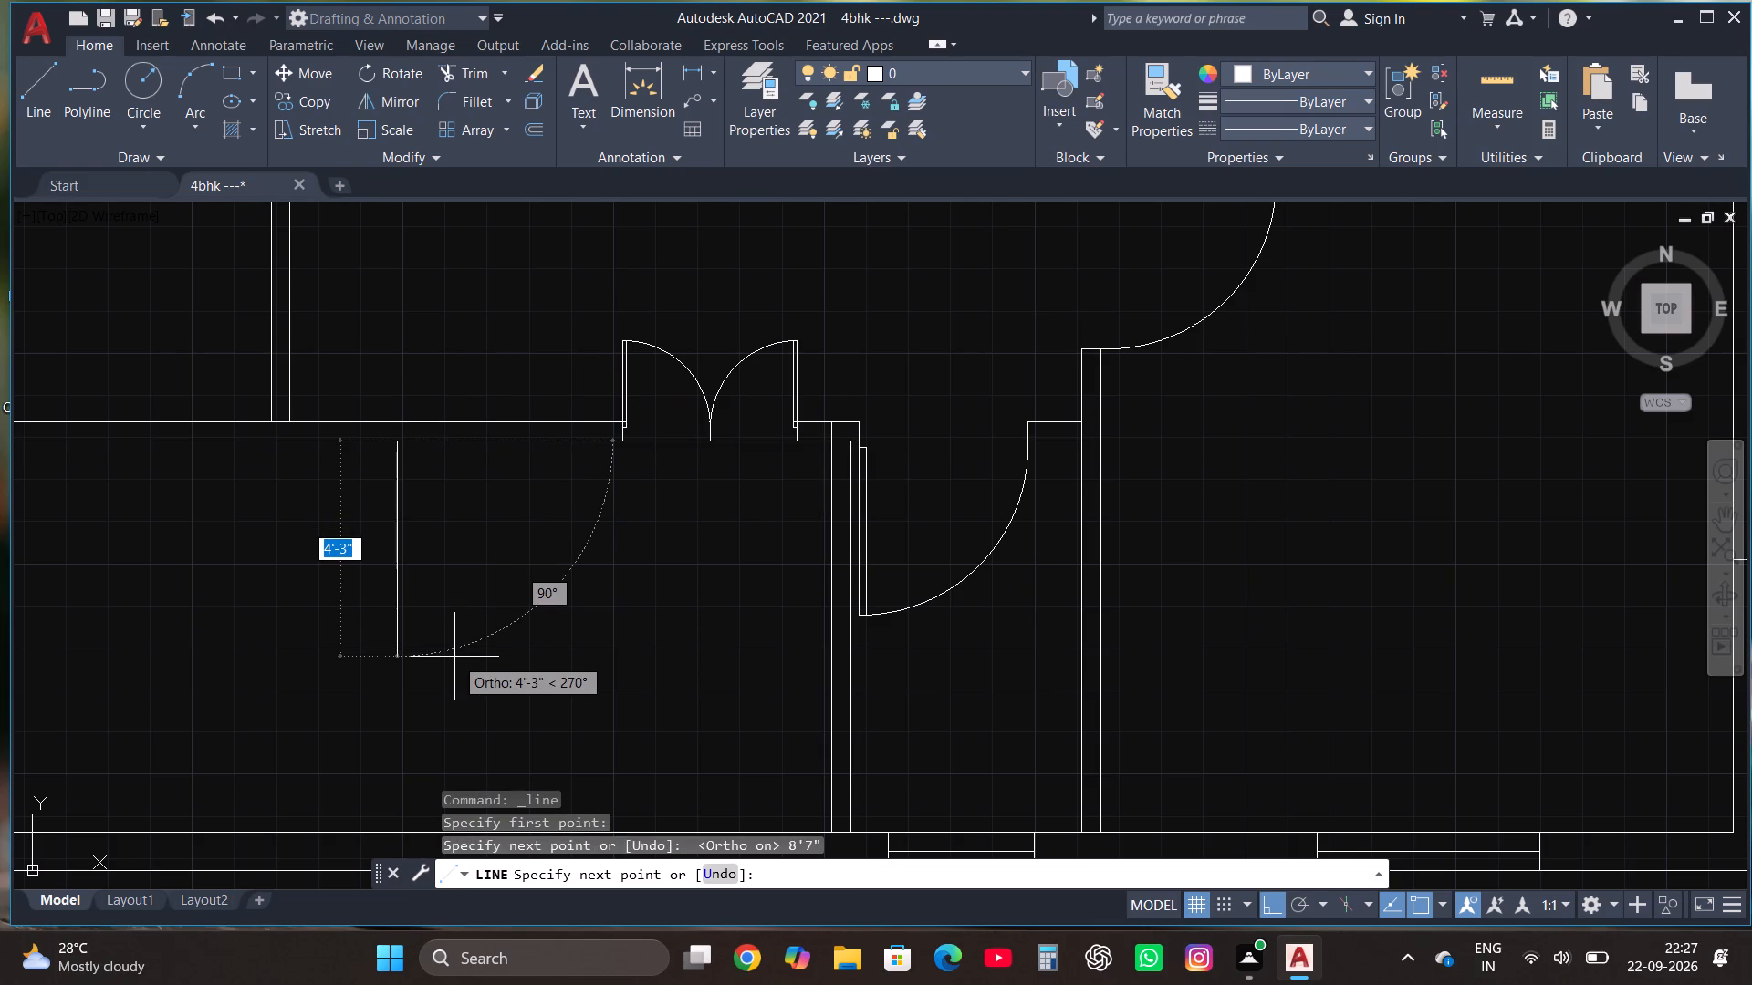
pyautogui.write('11\'2"')
pyautogui.press('Return')
pyautogui.scroll(-3, 502, 606)
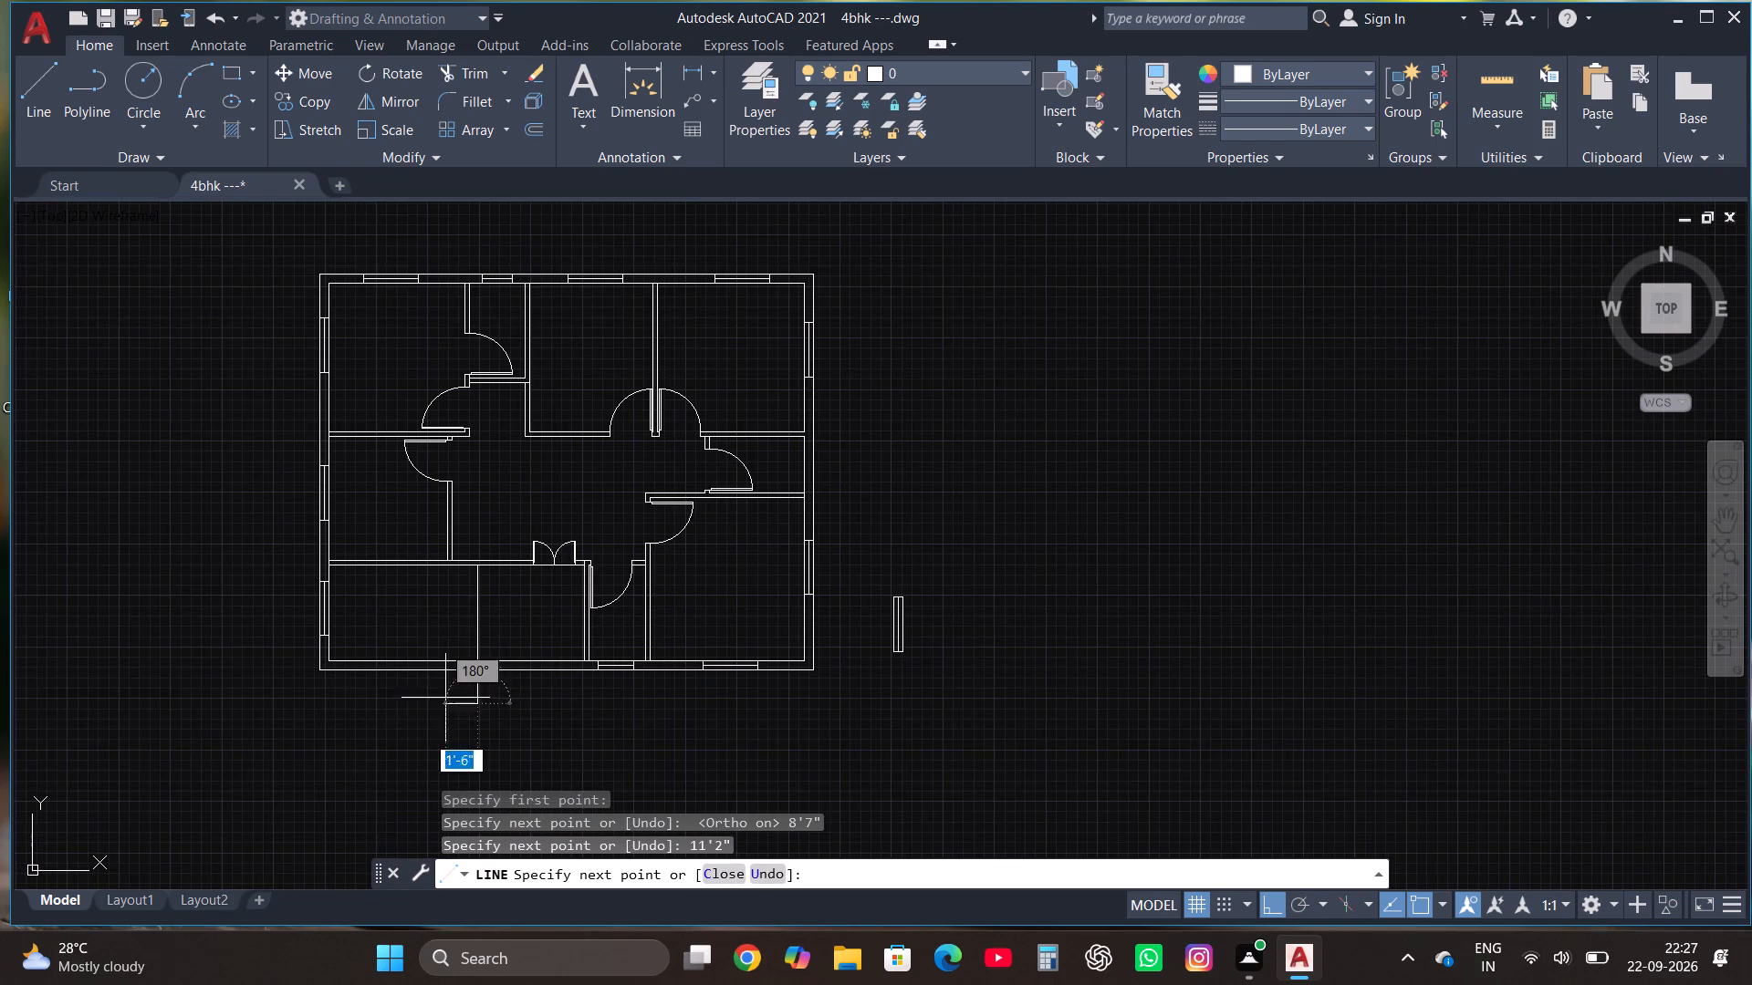
pyautogui.scroll(2, 418, 711)
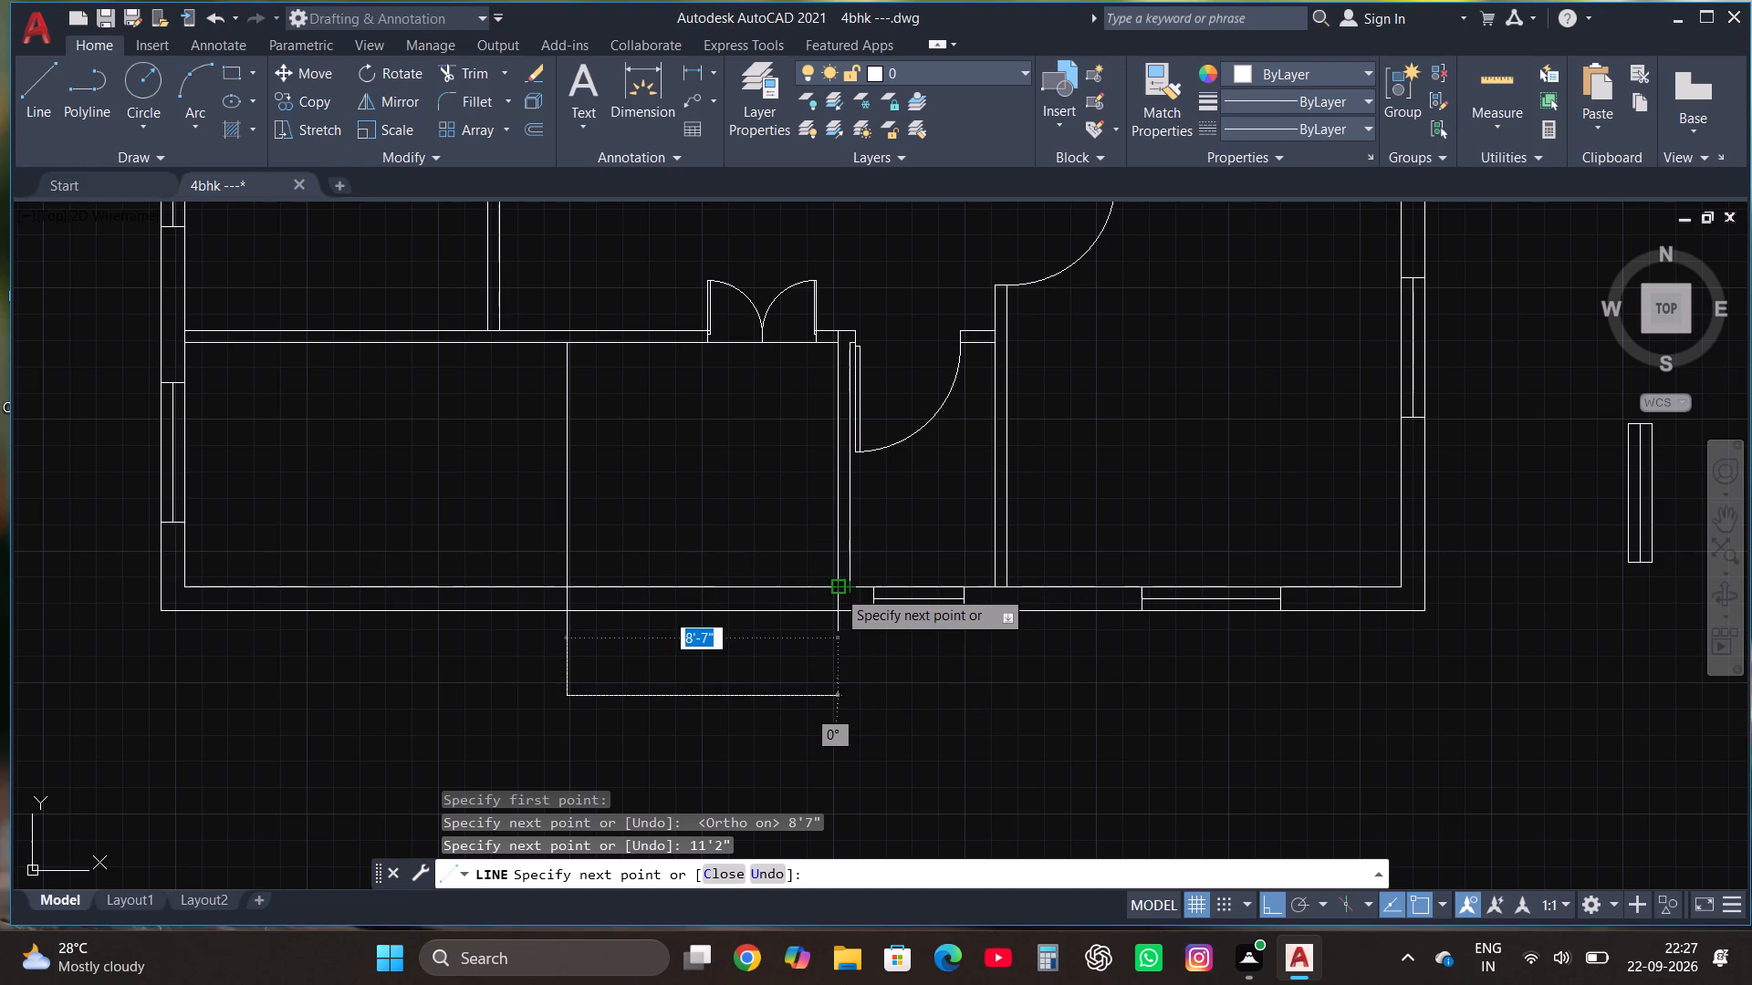
pyautogui.click(837, 638)
pyautogui.click(838, 573)
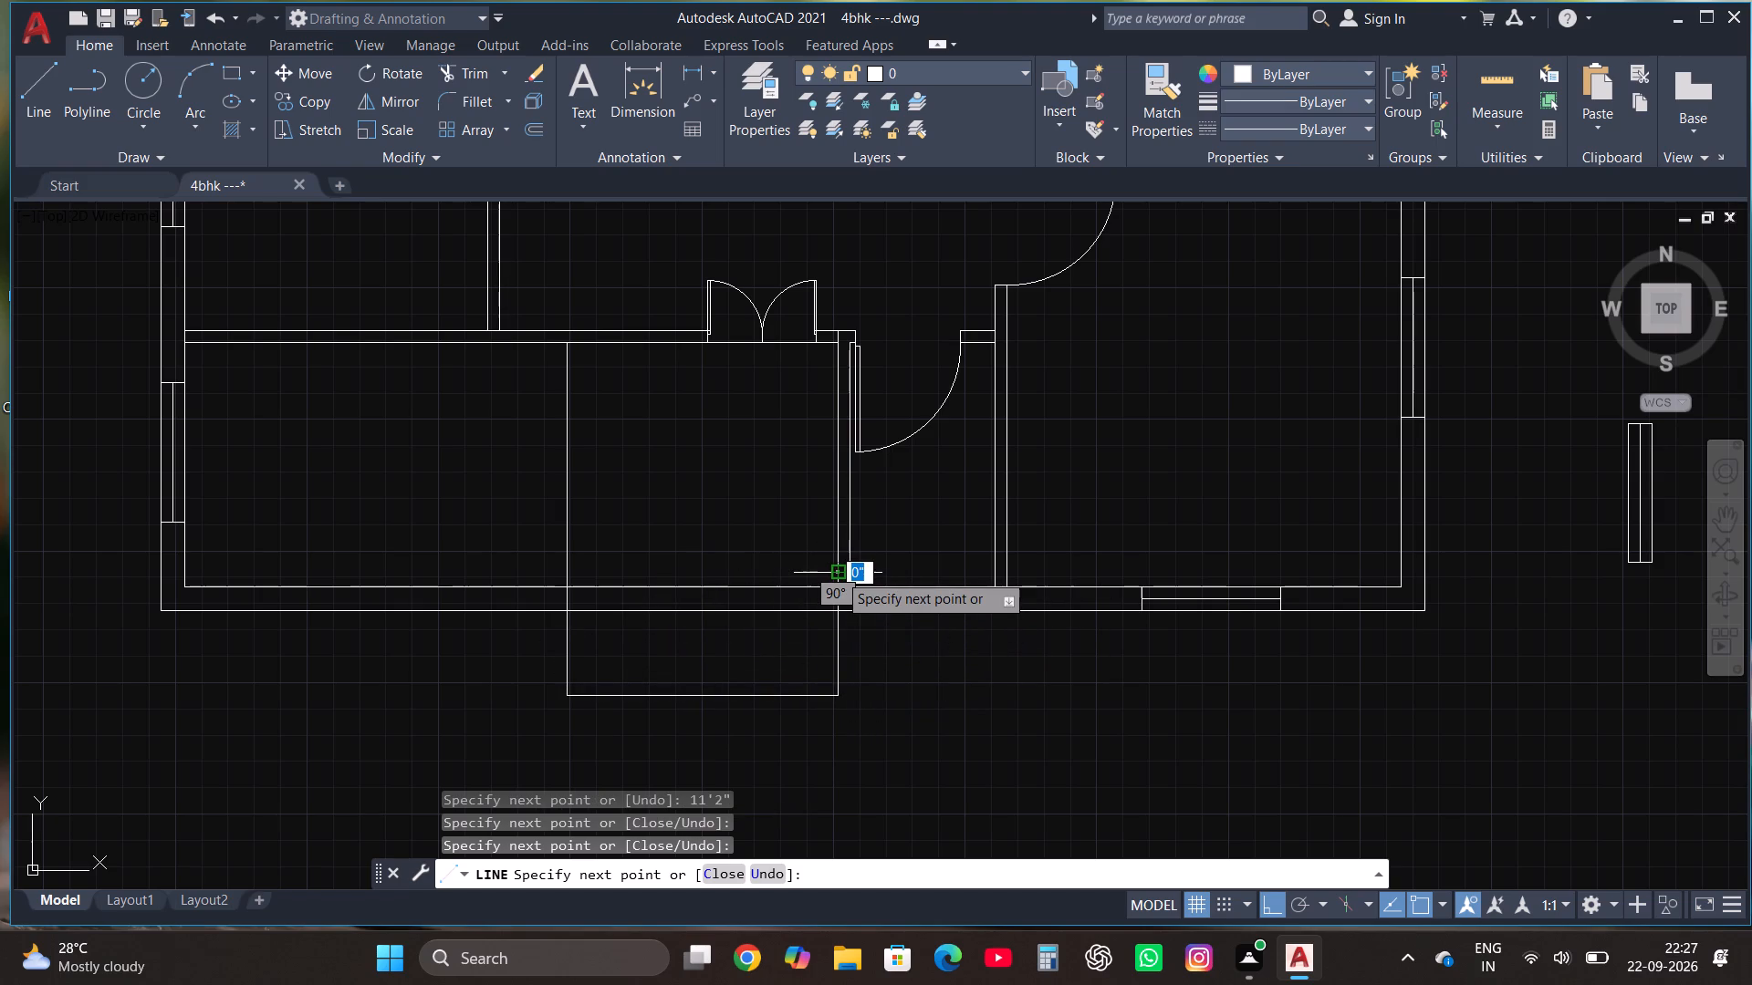
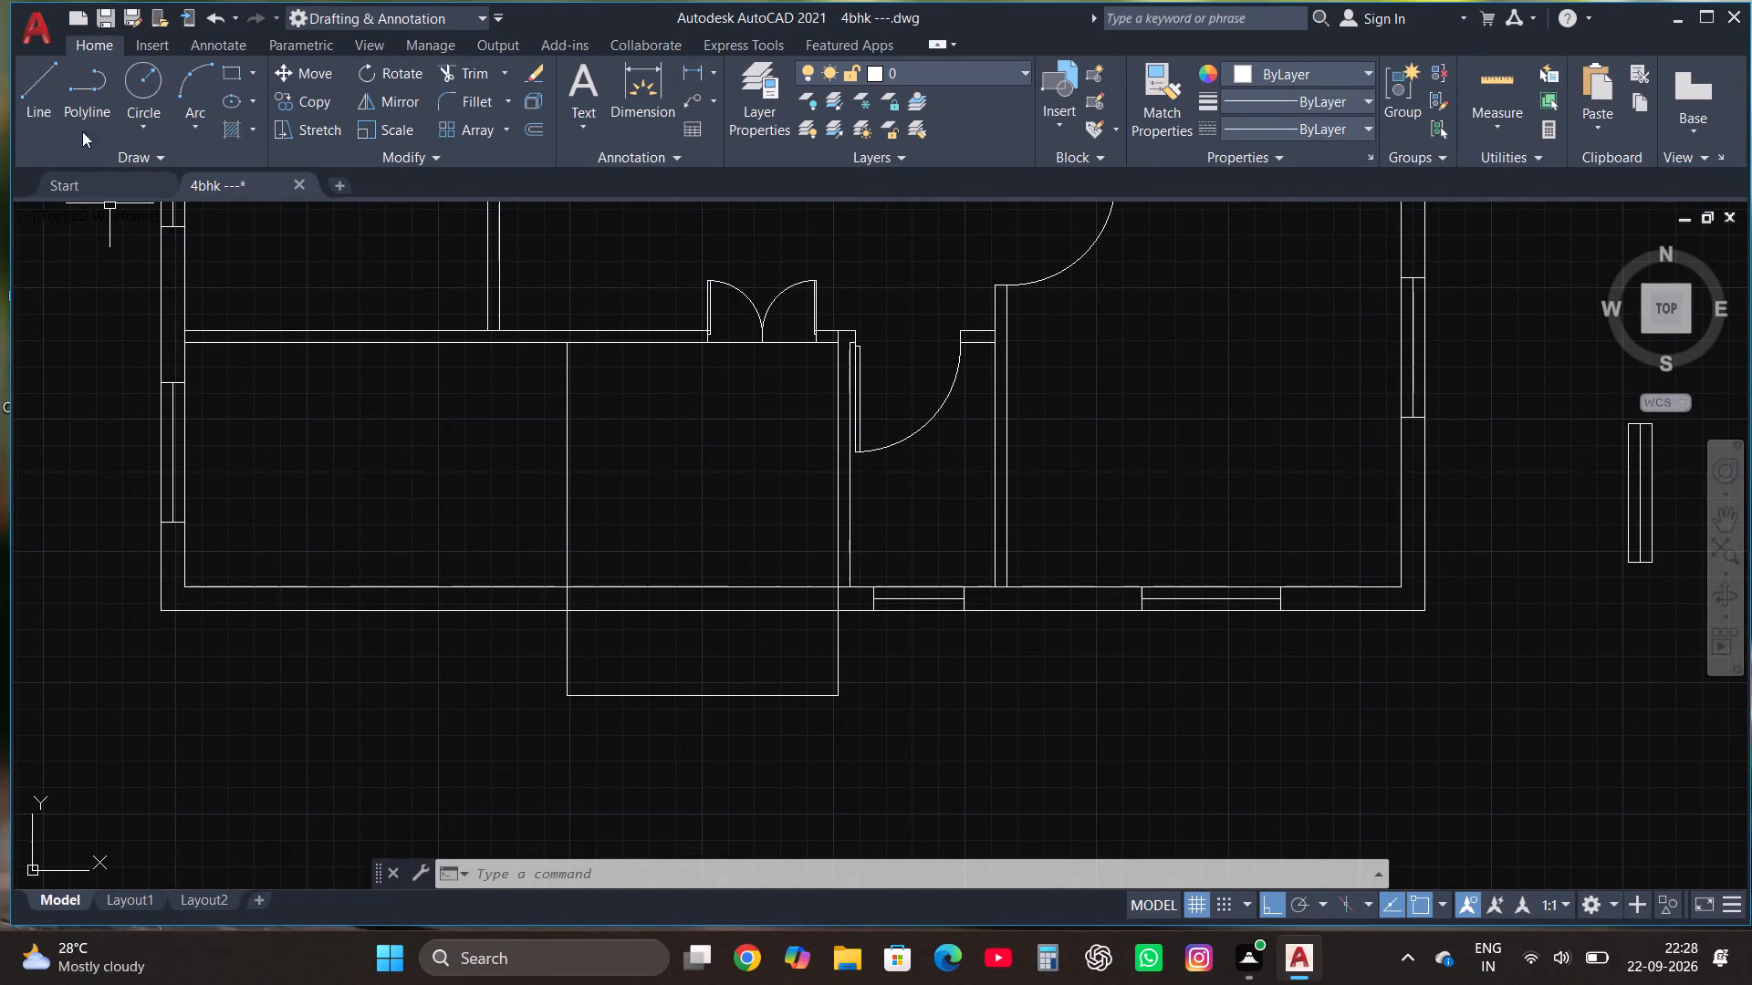
# Draw a horizontal line from the midpoint of the lower-left room's window to the entrance outline's west side, trimming the overshoot.
pyautogui.click(47, 87)
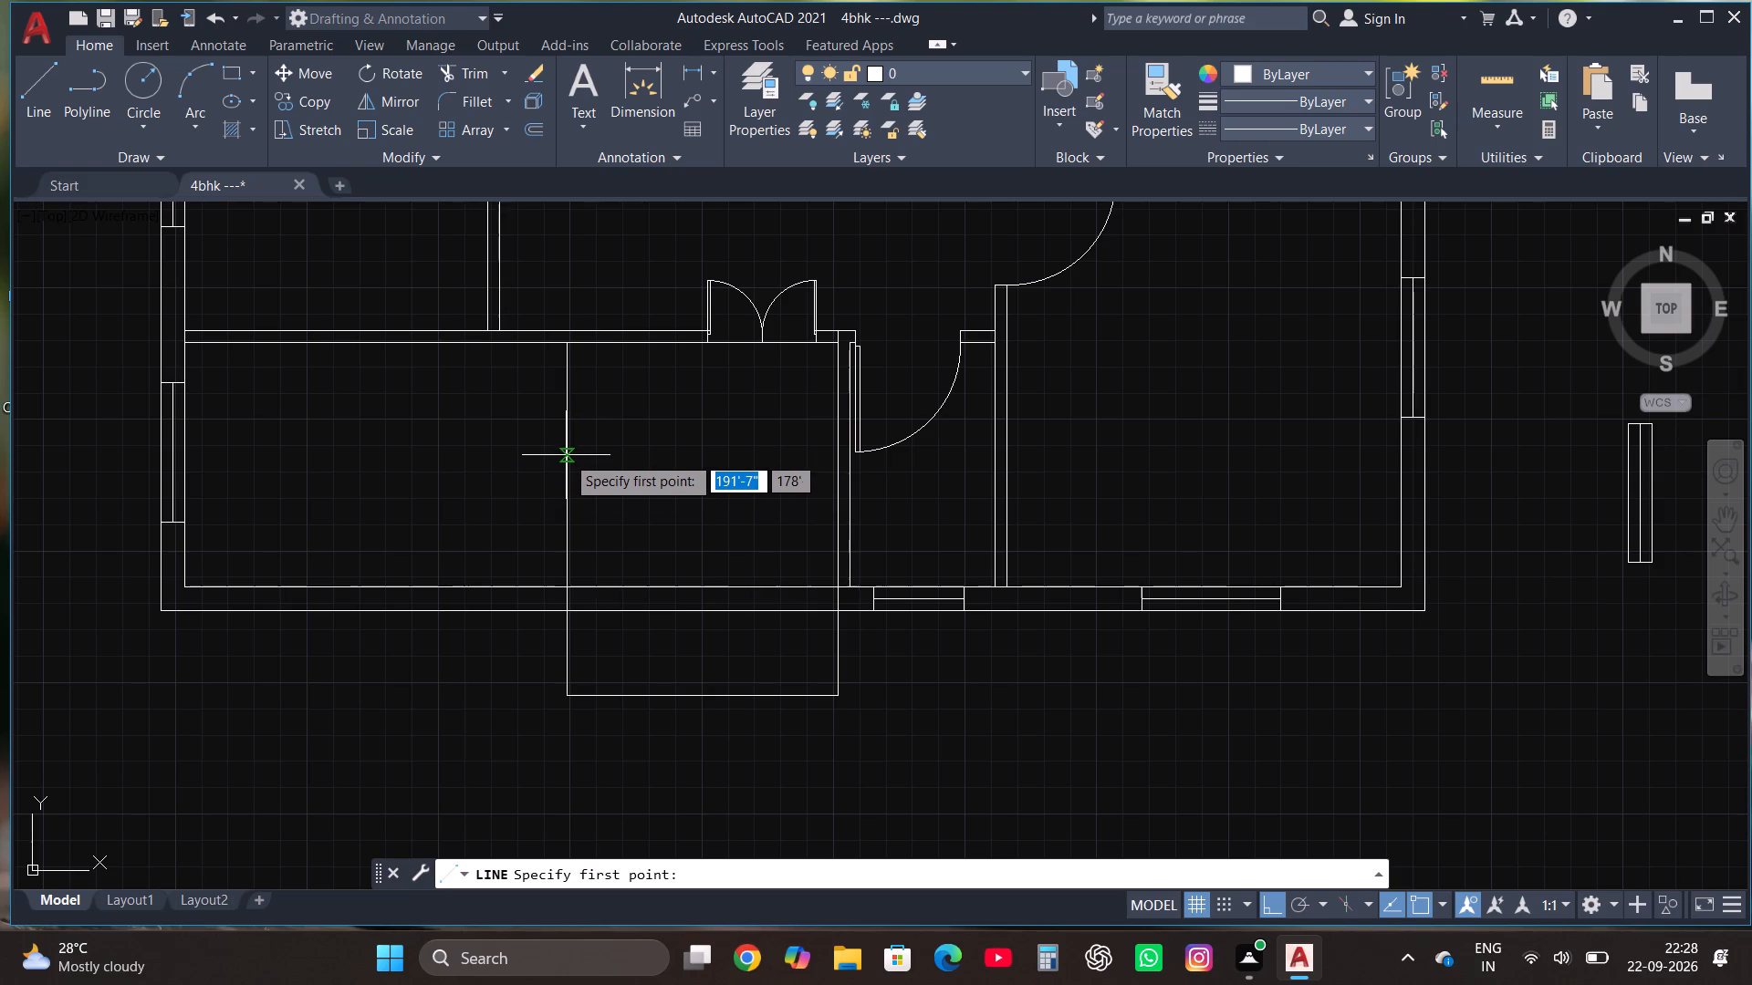
pyautogui.scroll(2, 565, 499)
pyautogui.scroll(-3, 568, 411)
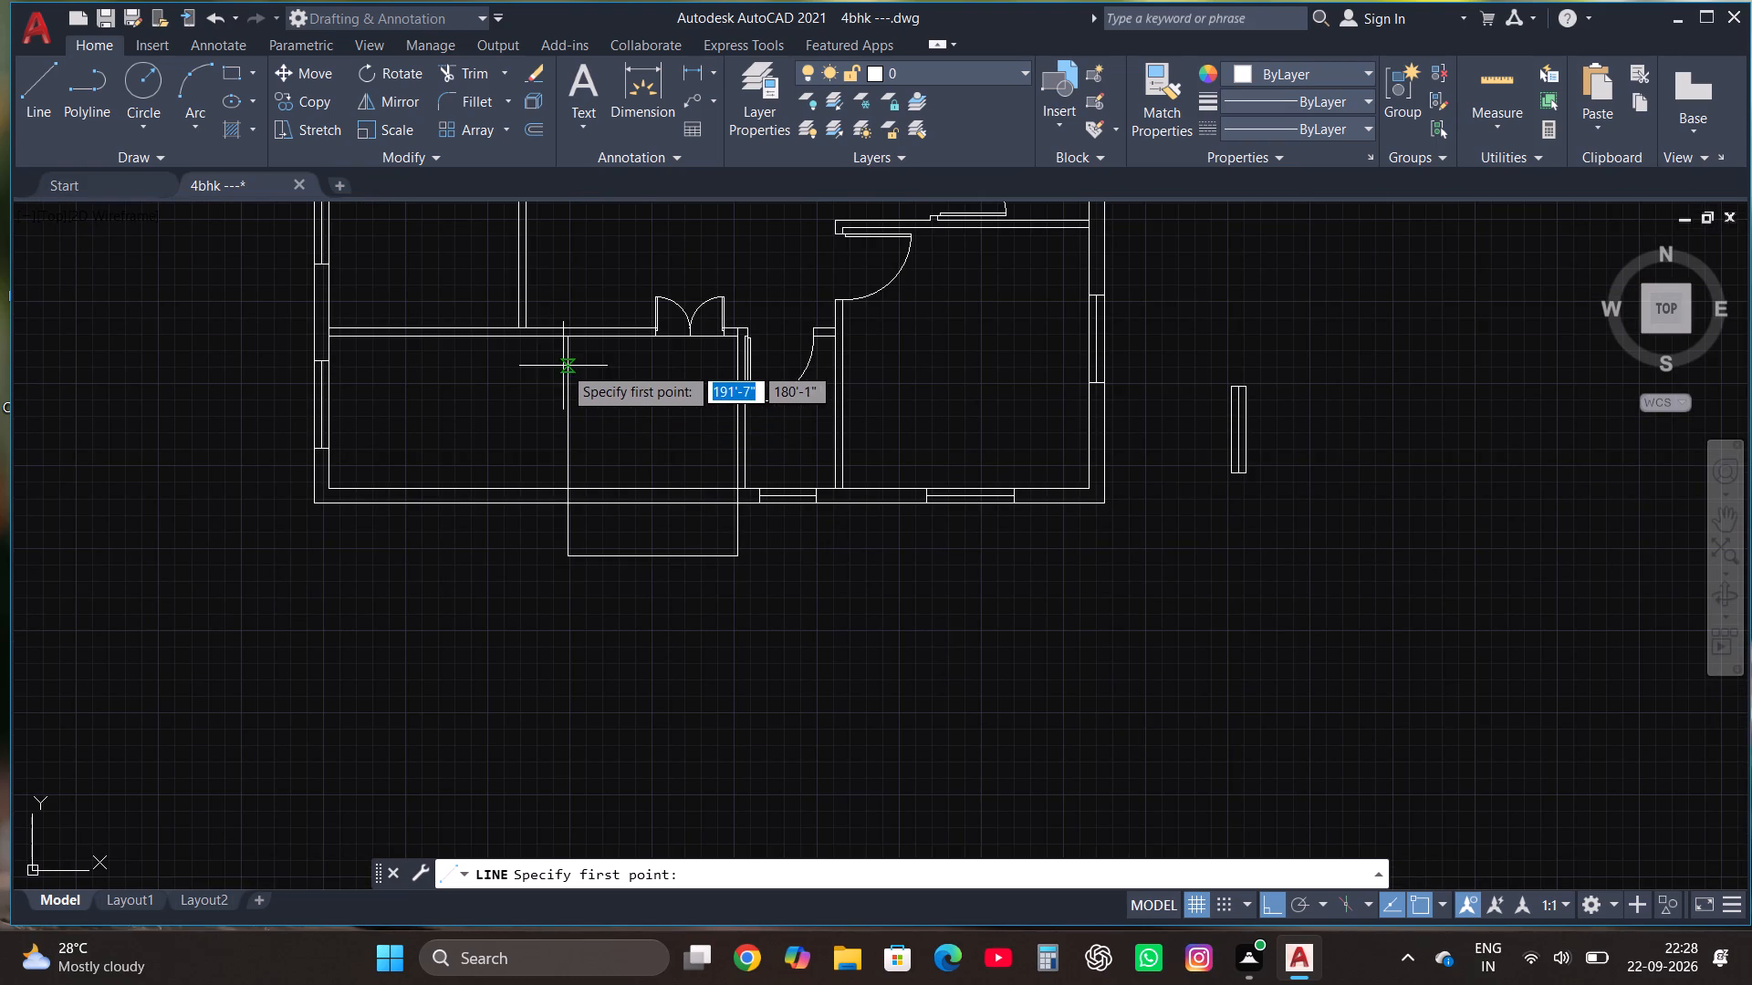
pyautogui.scroll(1, 568, 406)
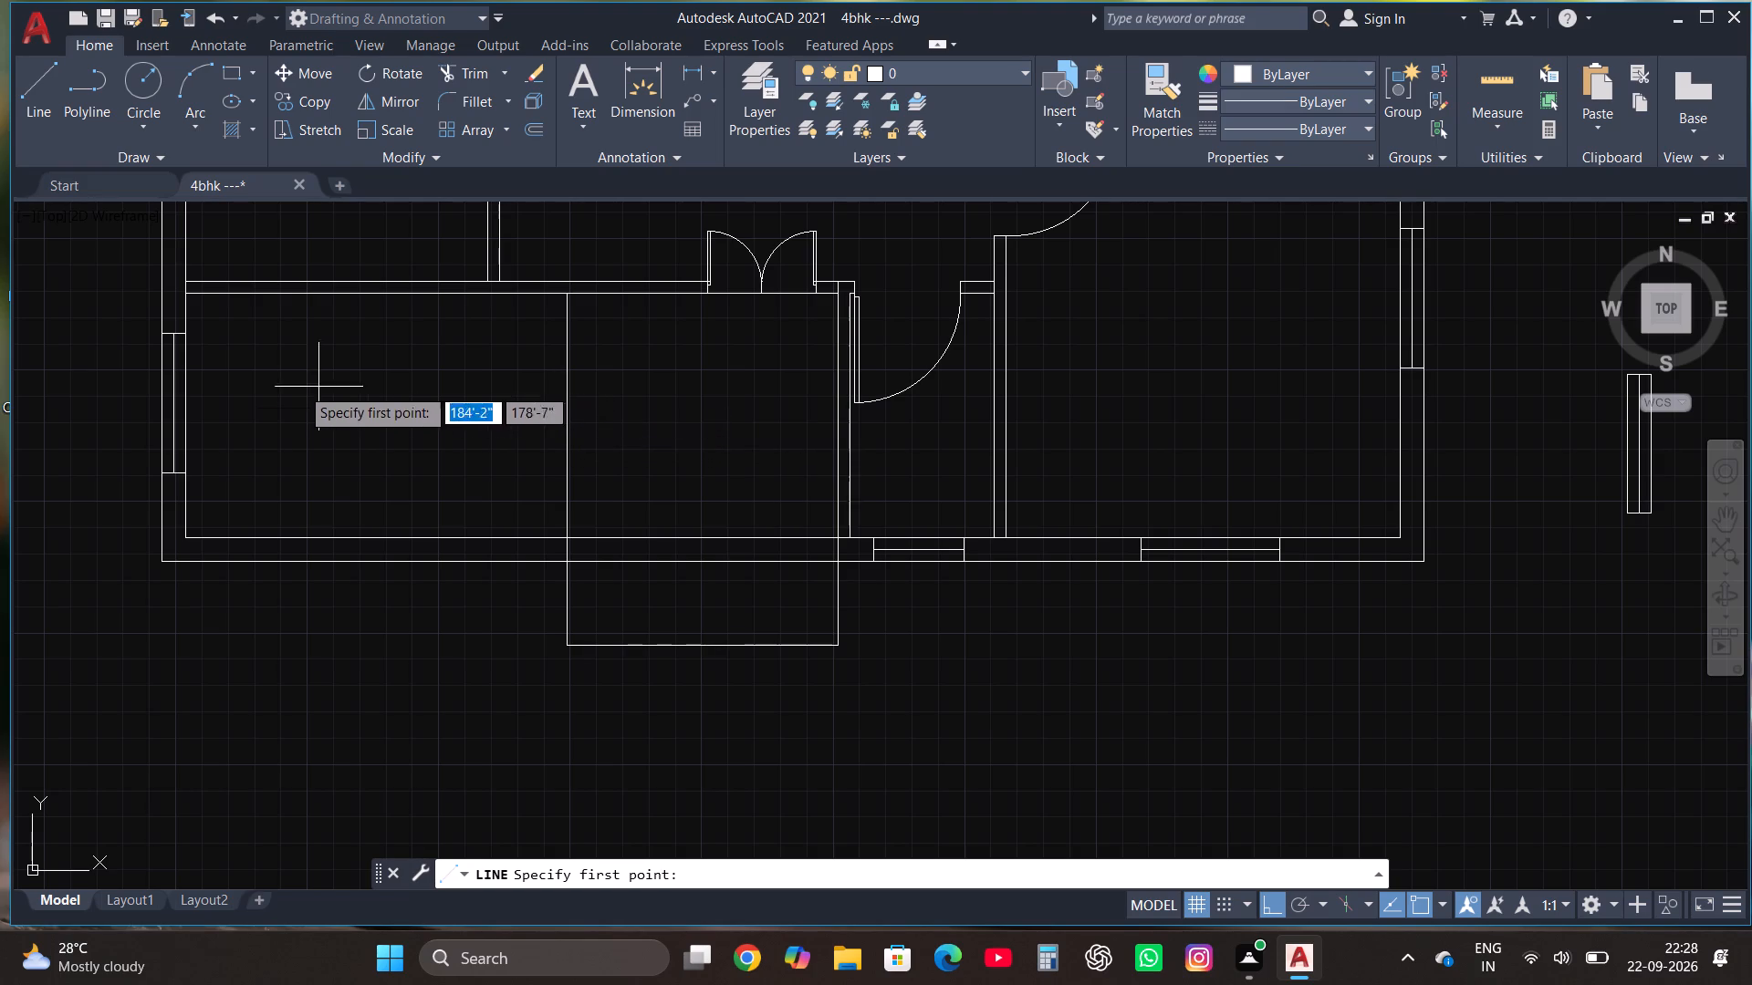
pyautogui.click(189, 401)
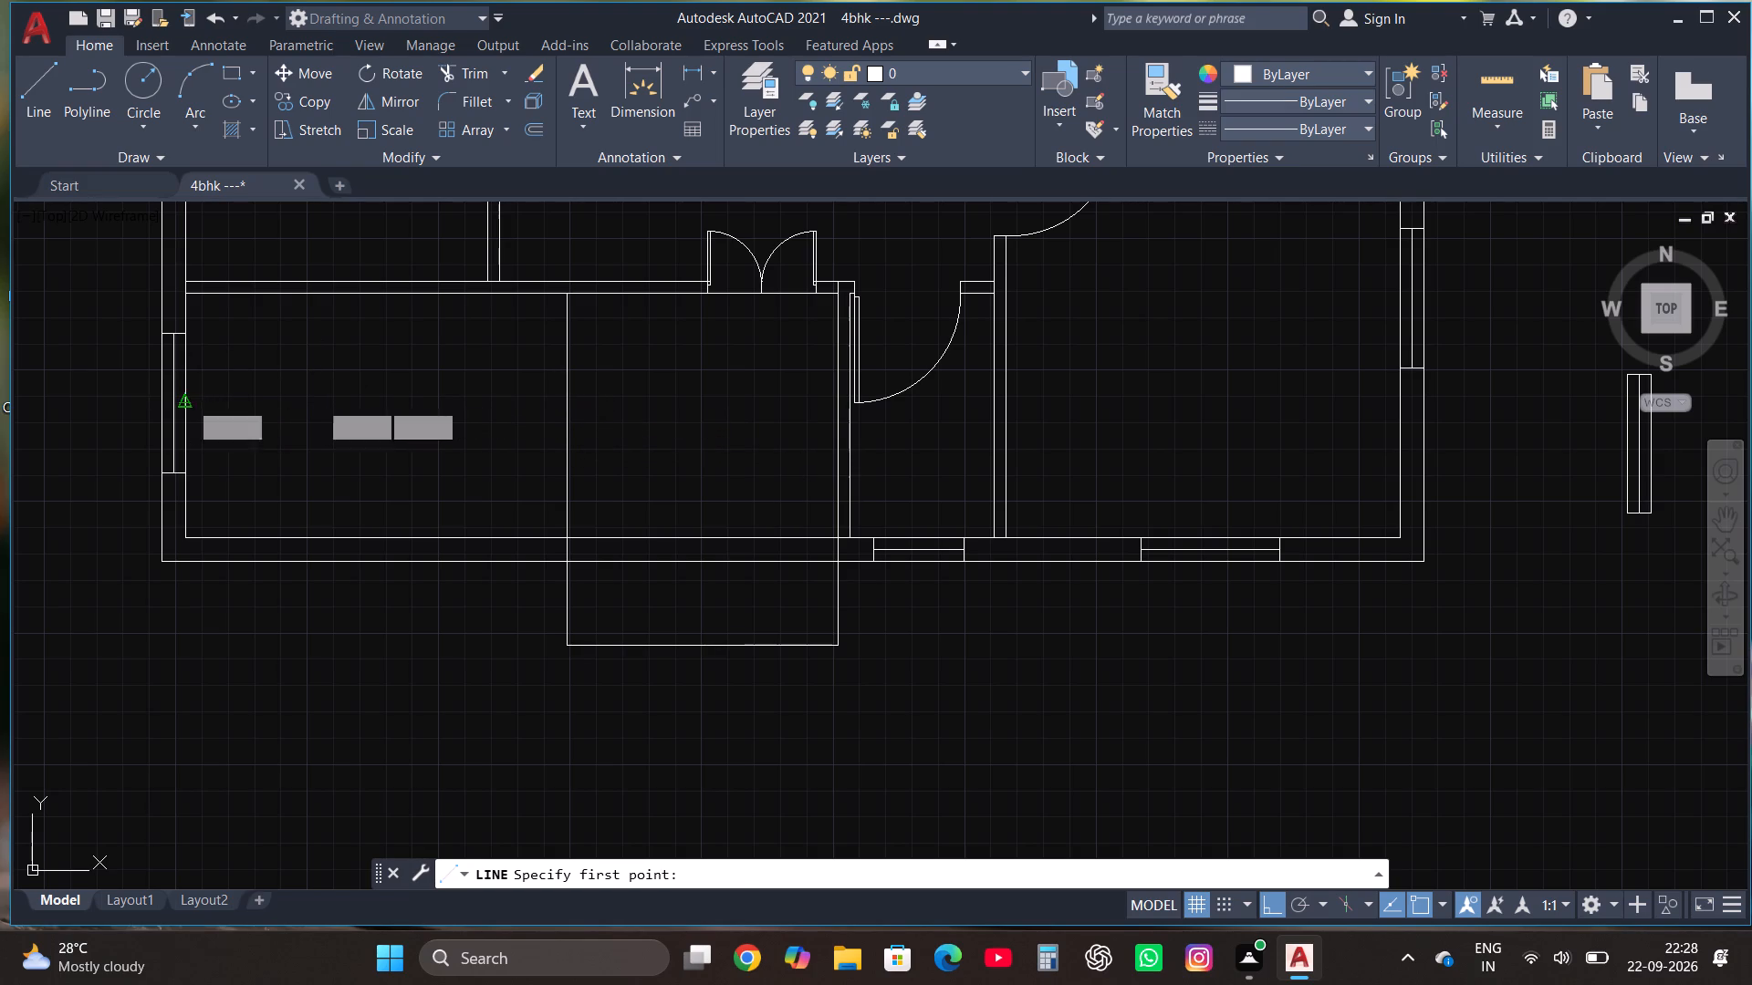
pyautogui.click(592, 394)
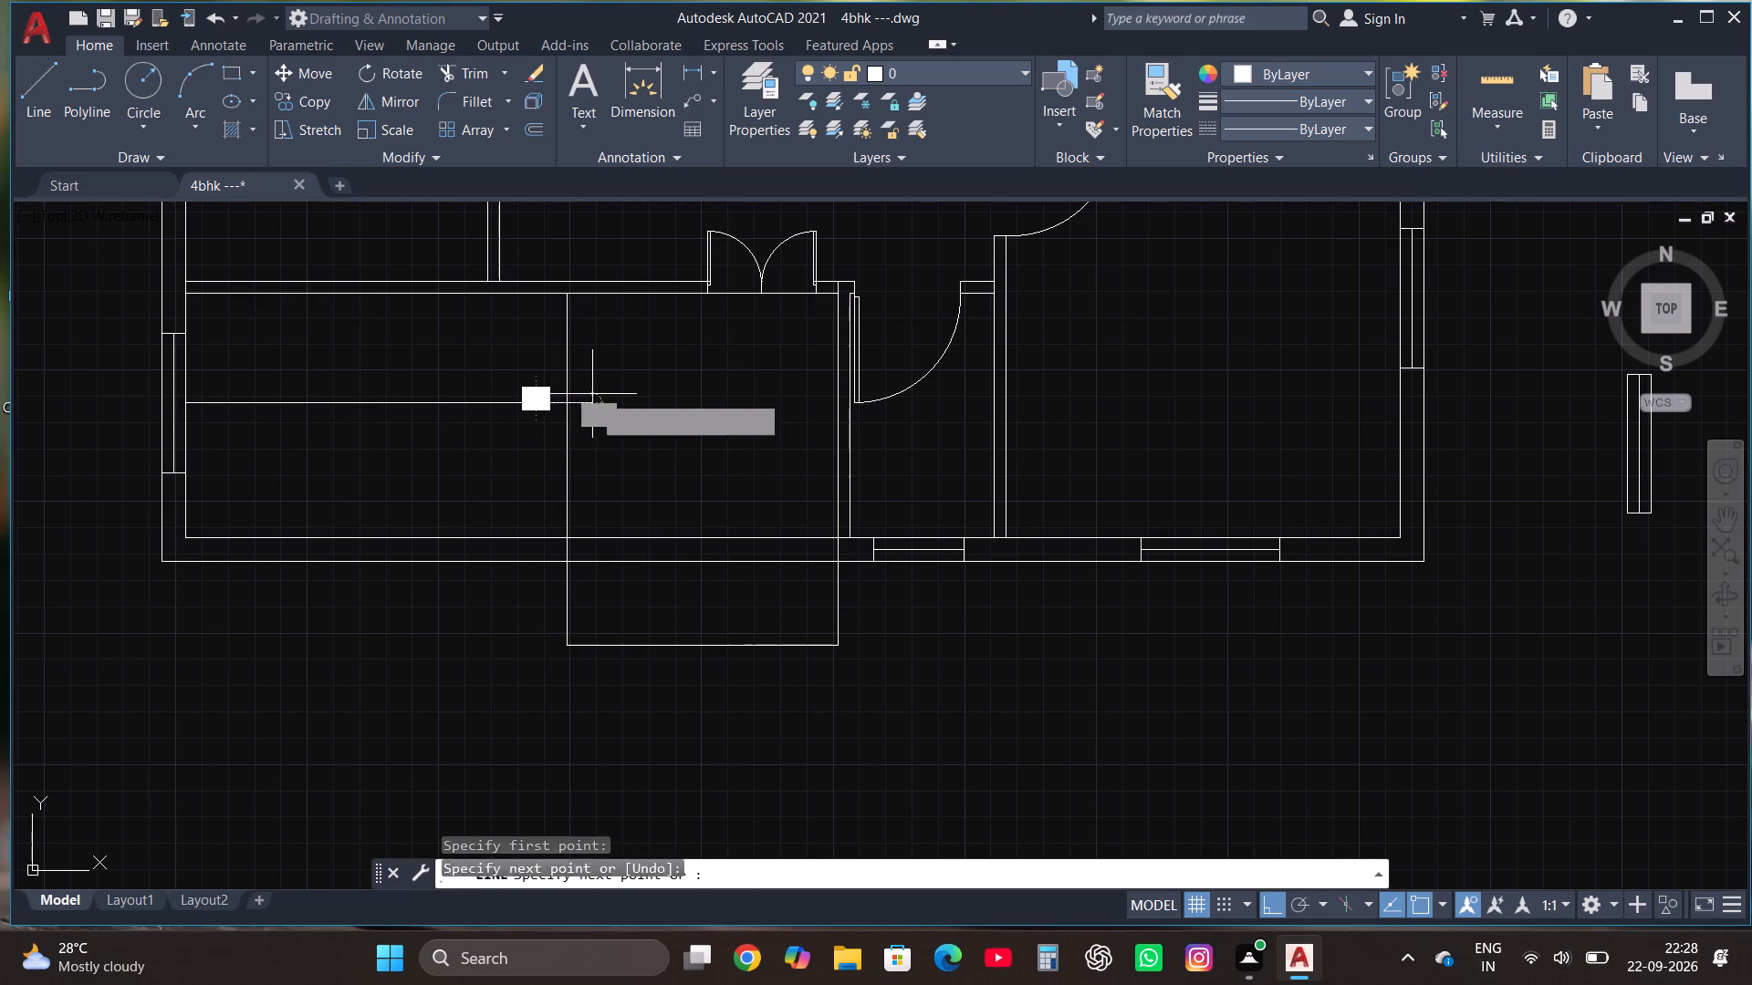
pyautogui.click(467, 67)
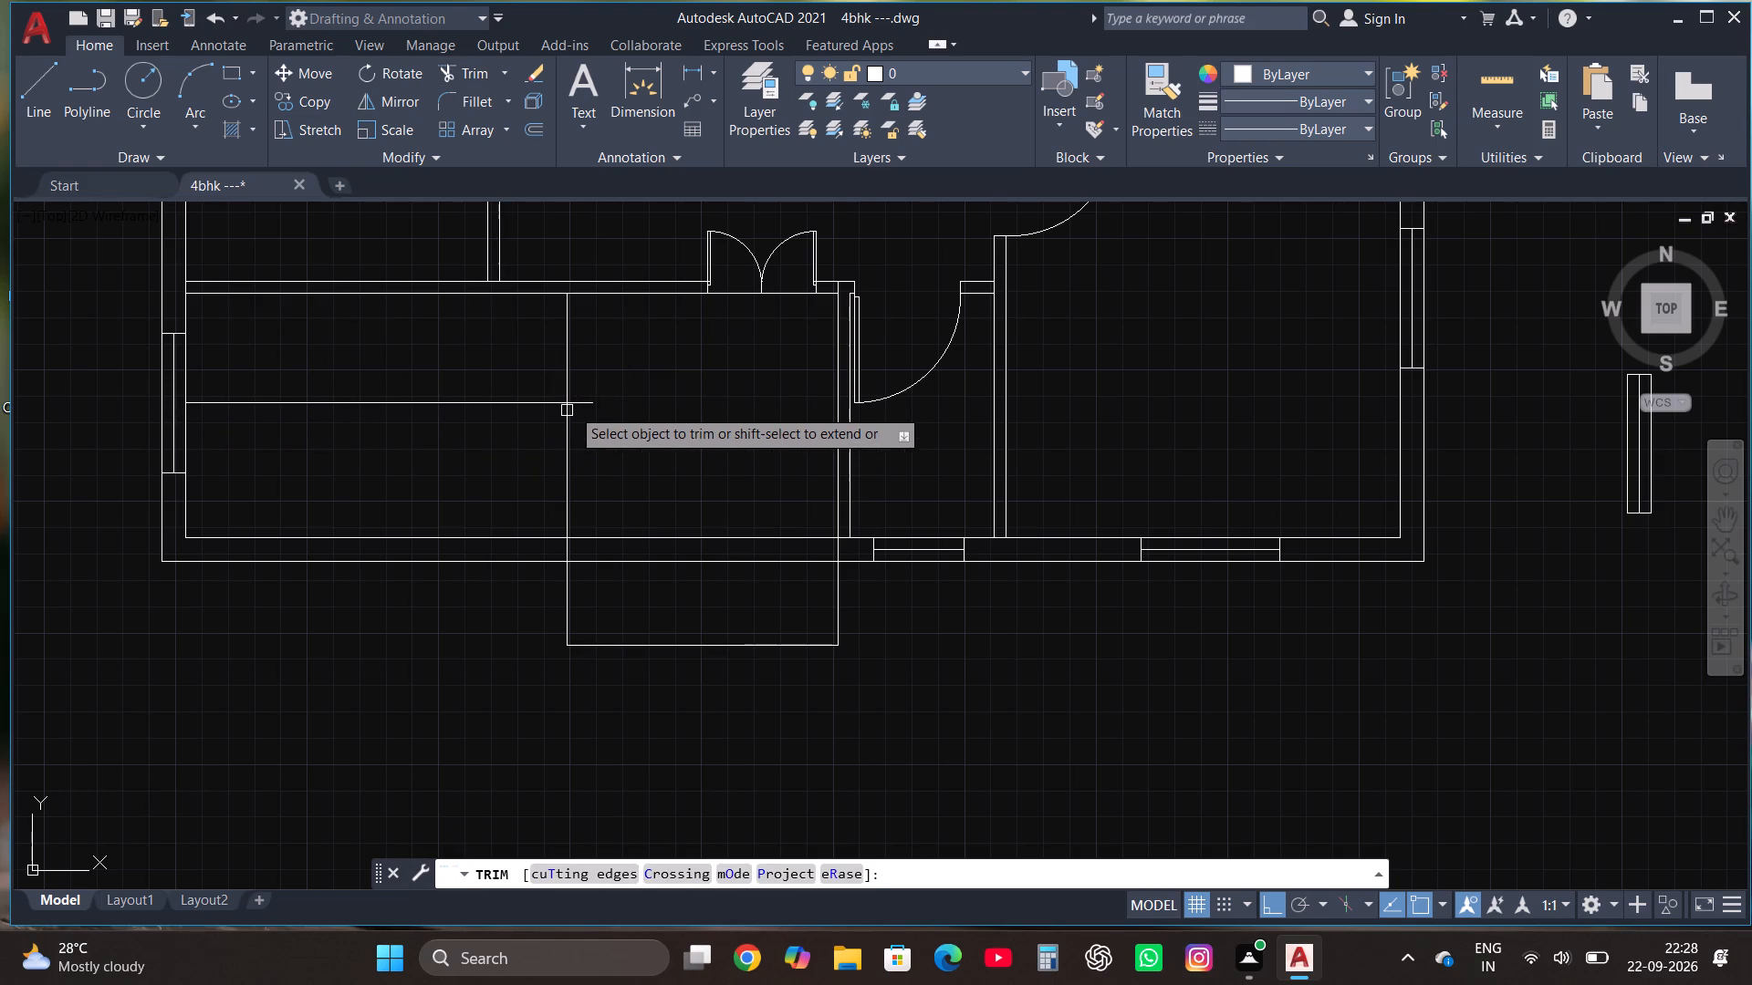
pyautogui.click(578, 406)
pyautogui.press('Escape')
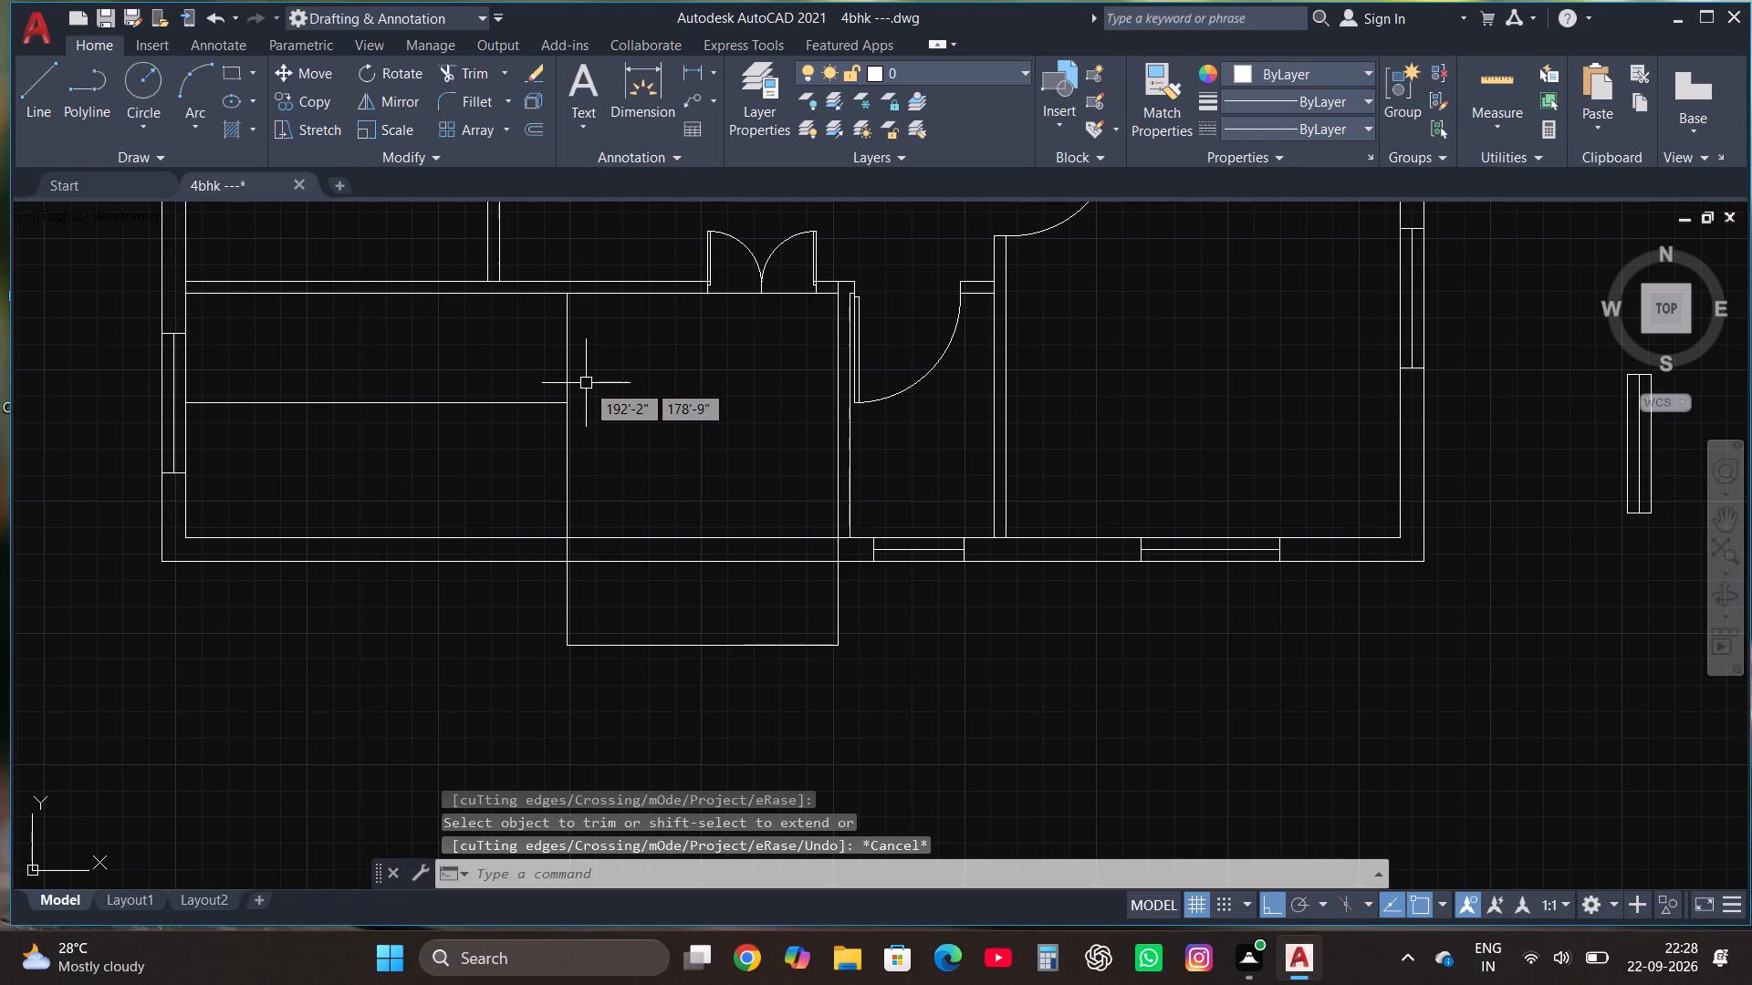
# Offset the new horizontal line in the lower-left room 2" to each side, south and north.
pyautogui.click(415, 409)
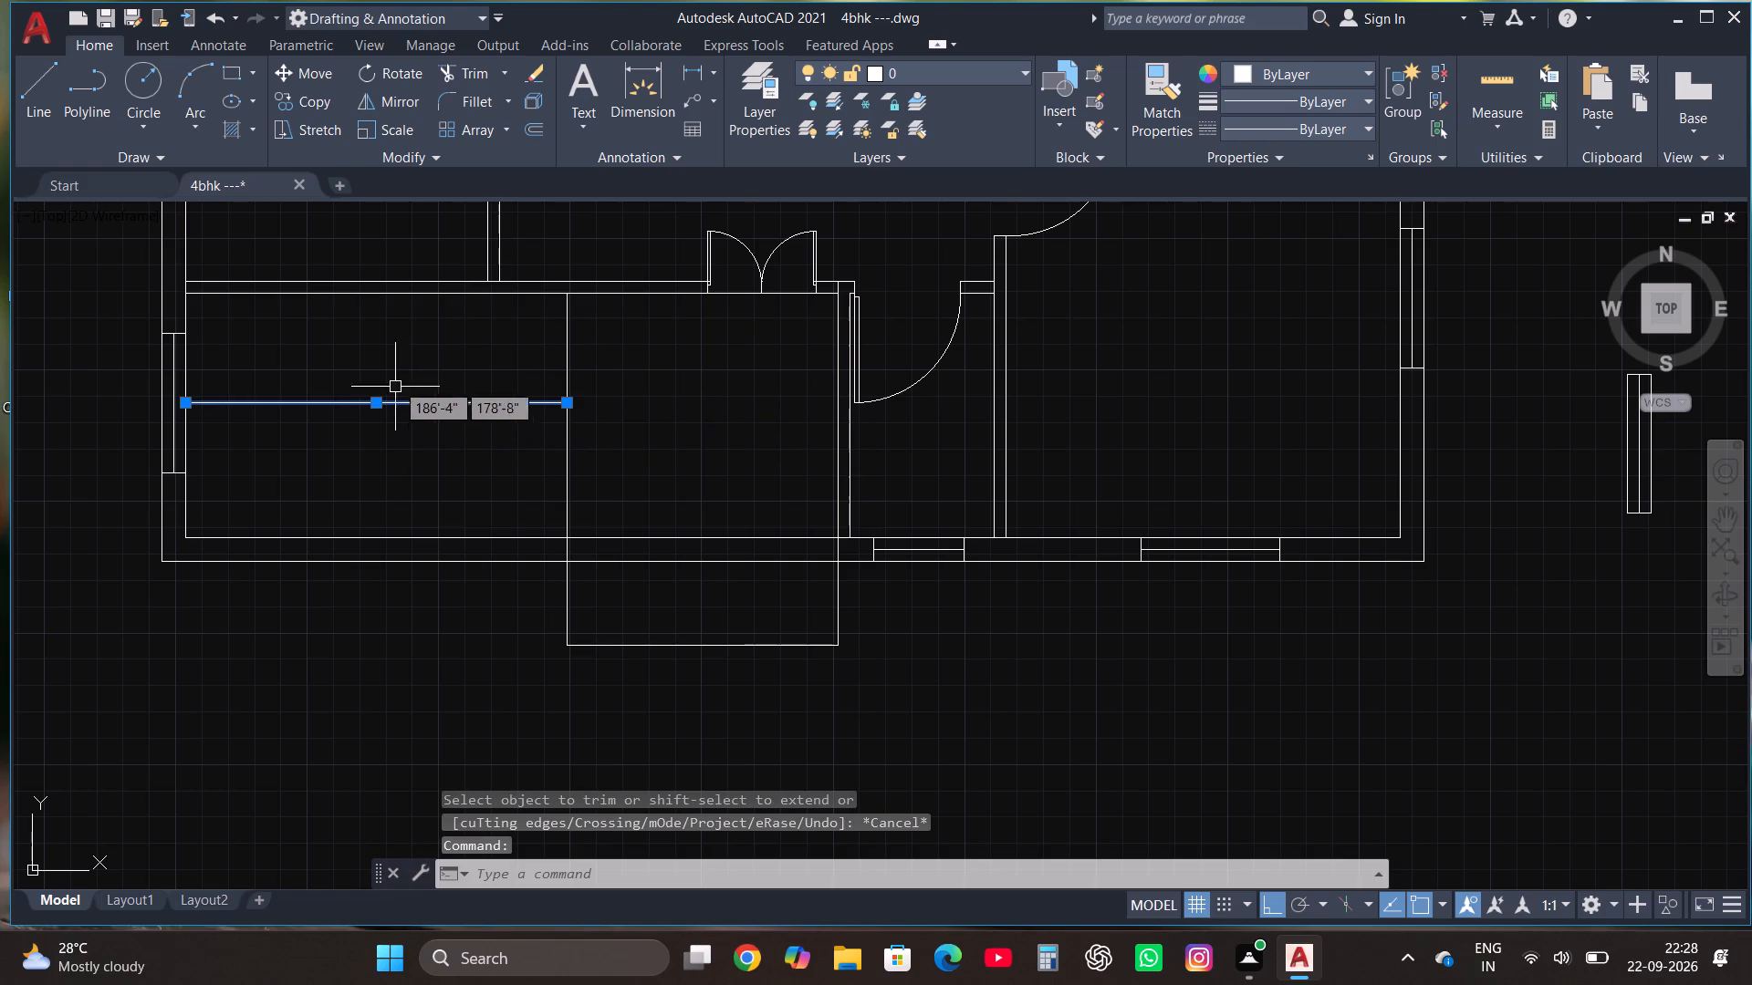
pyautogui.click(525, 130)
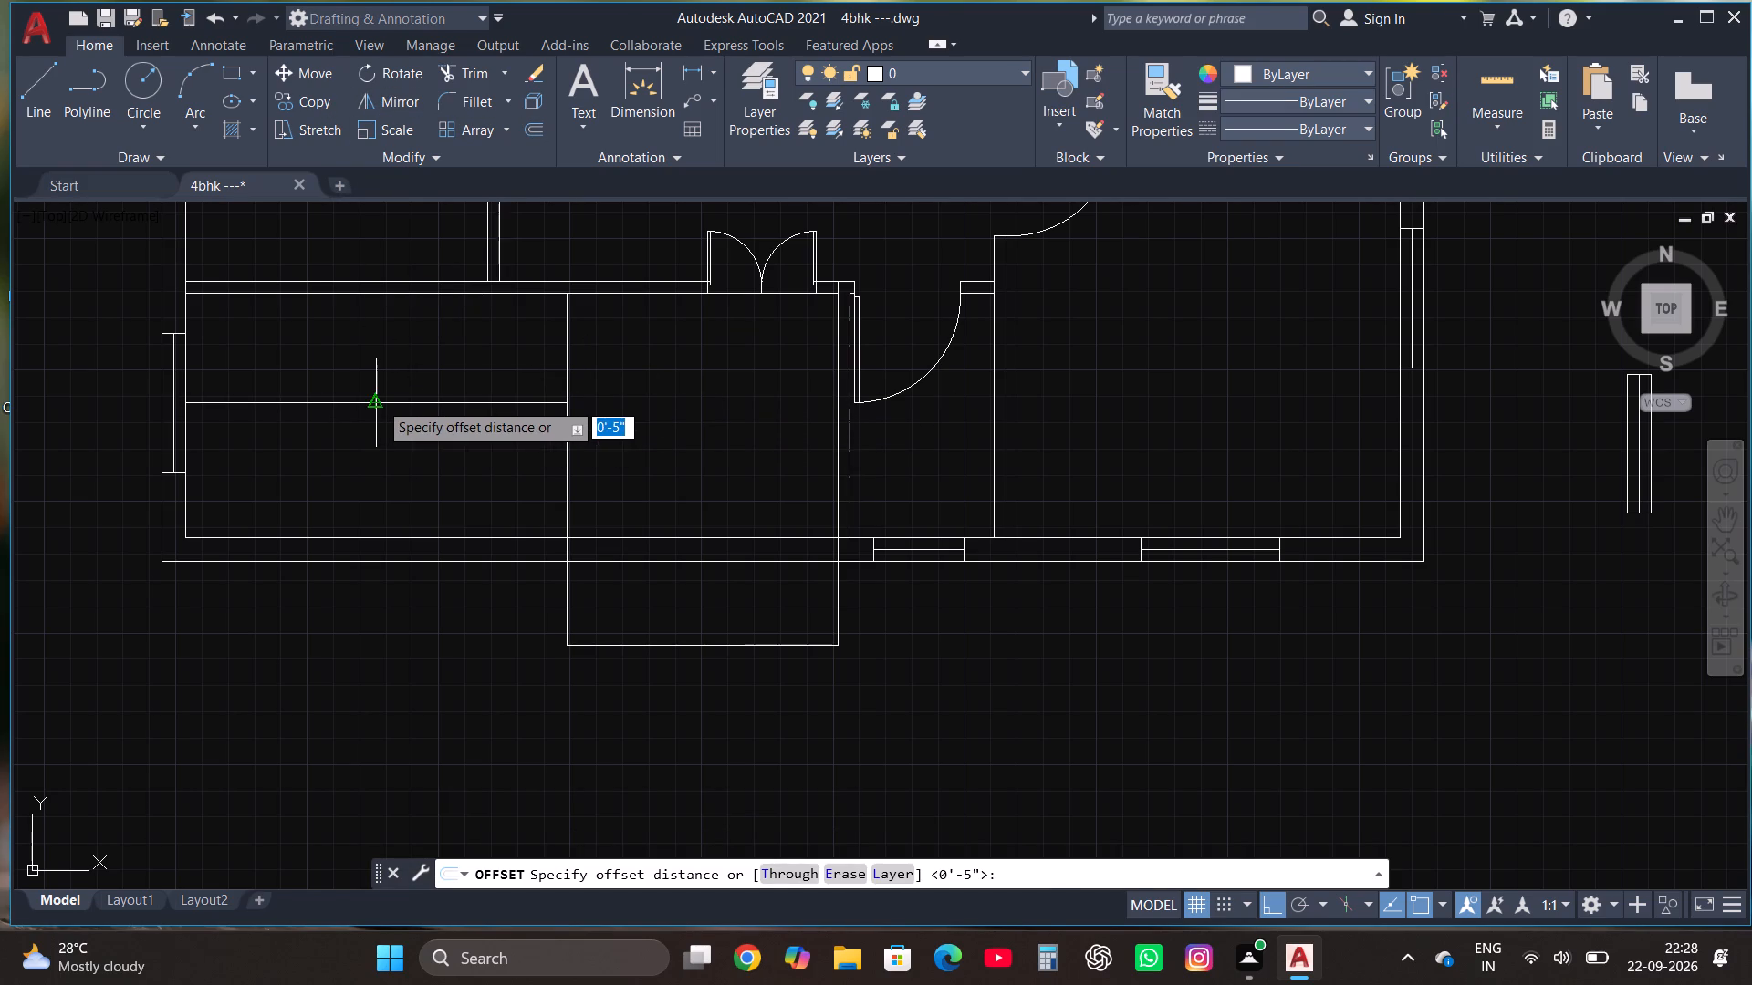
pyautogui.click(379, 401)
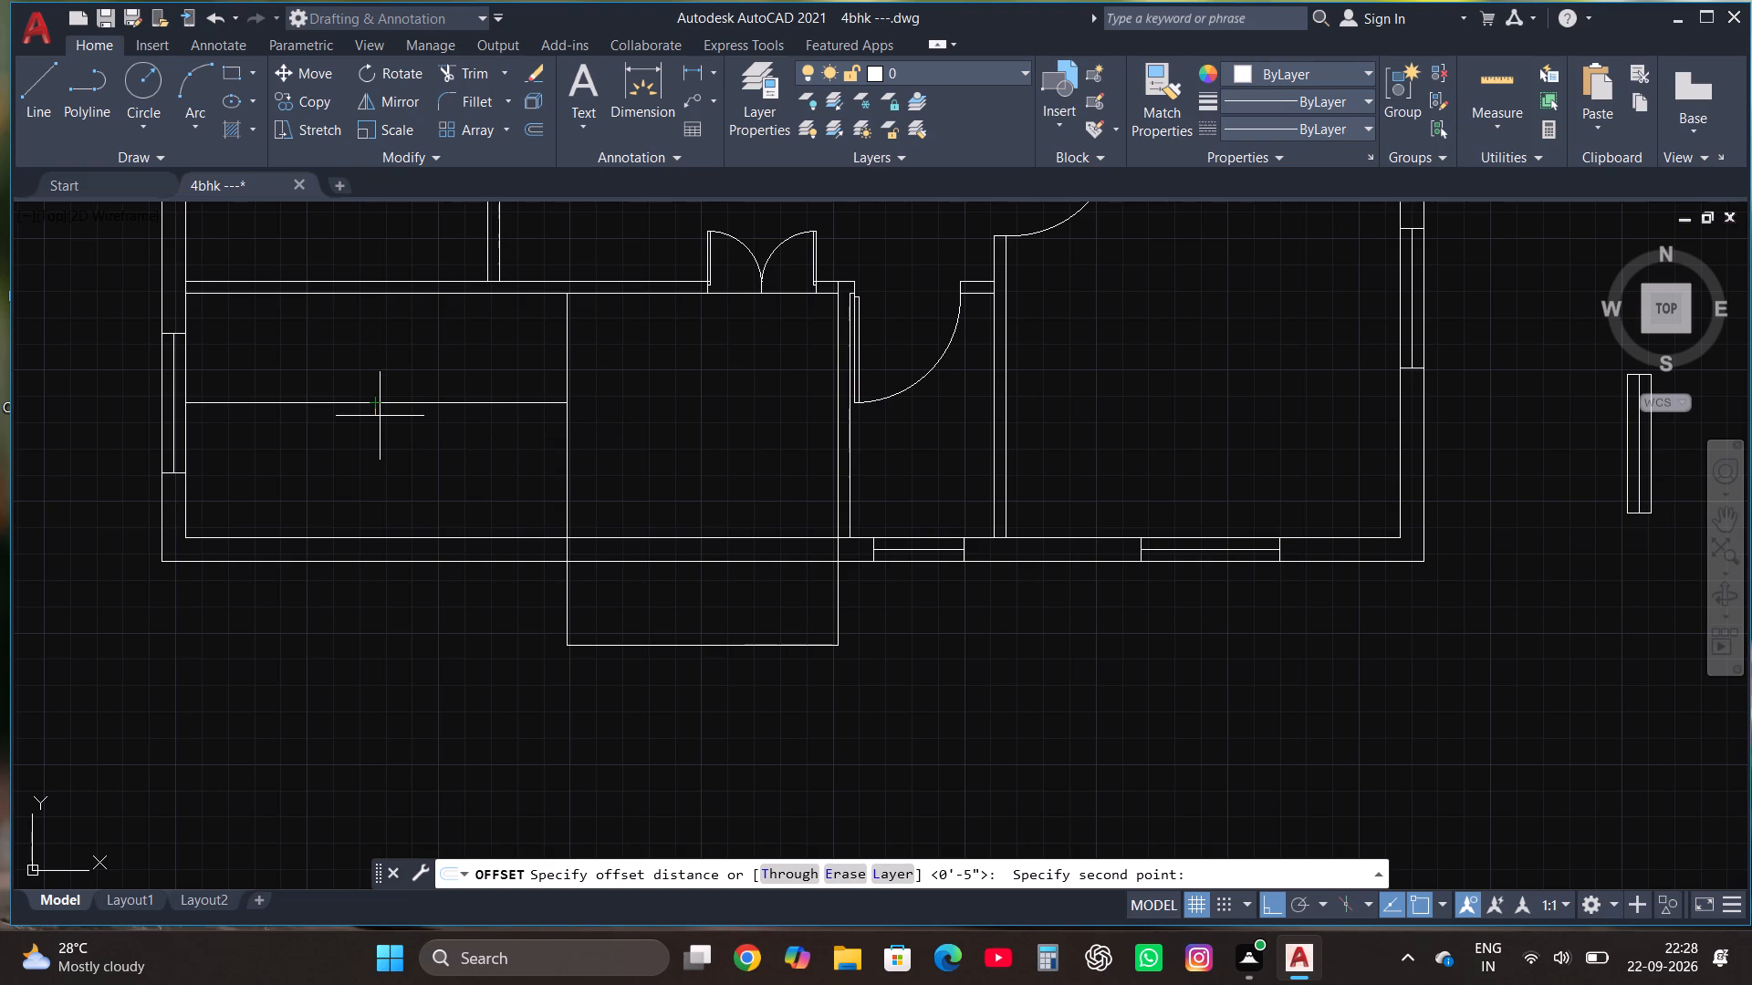
pyautogui.press('1')
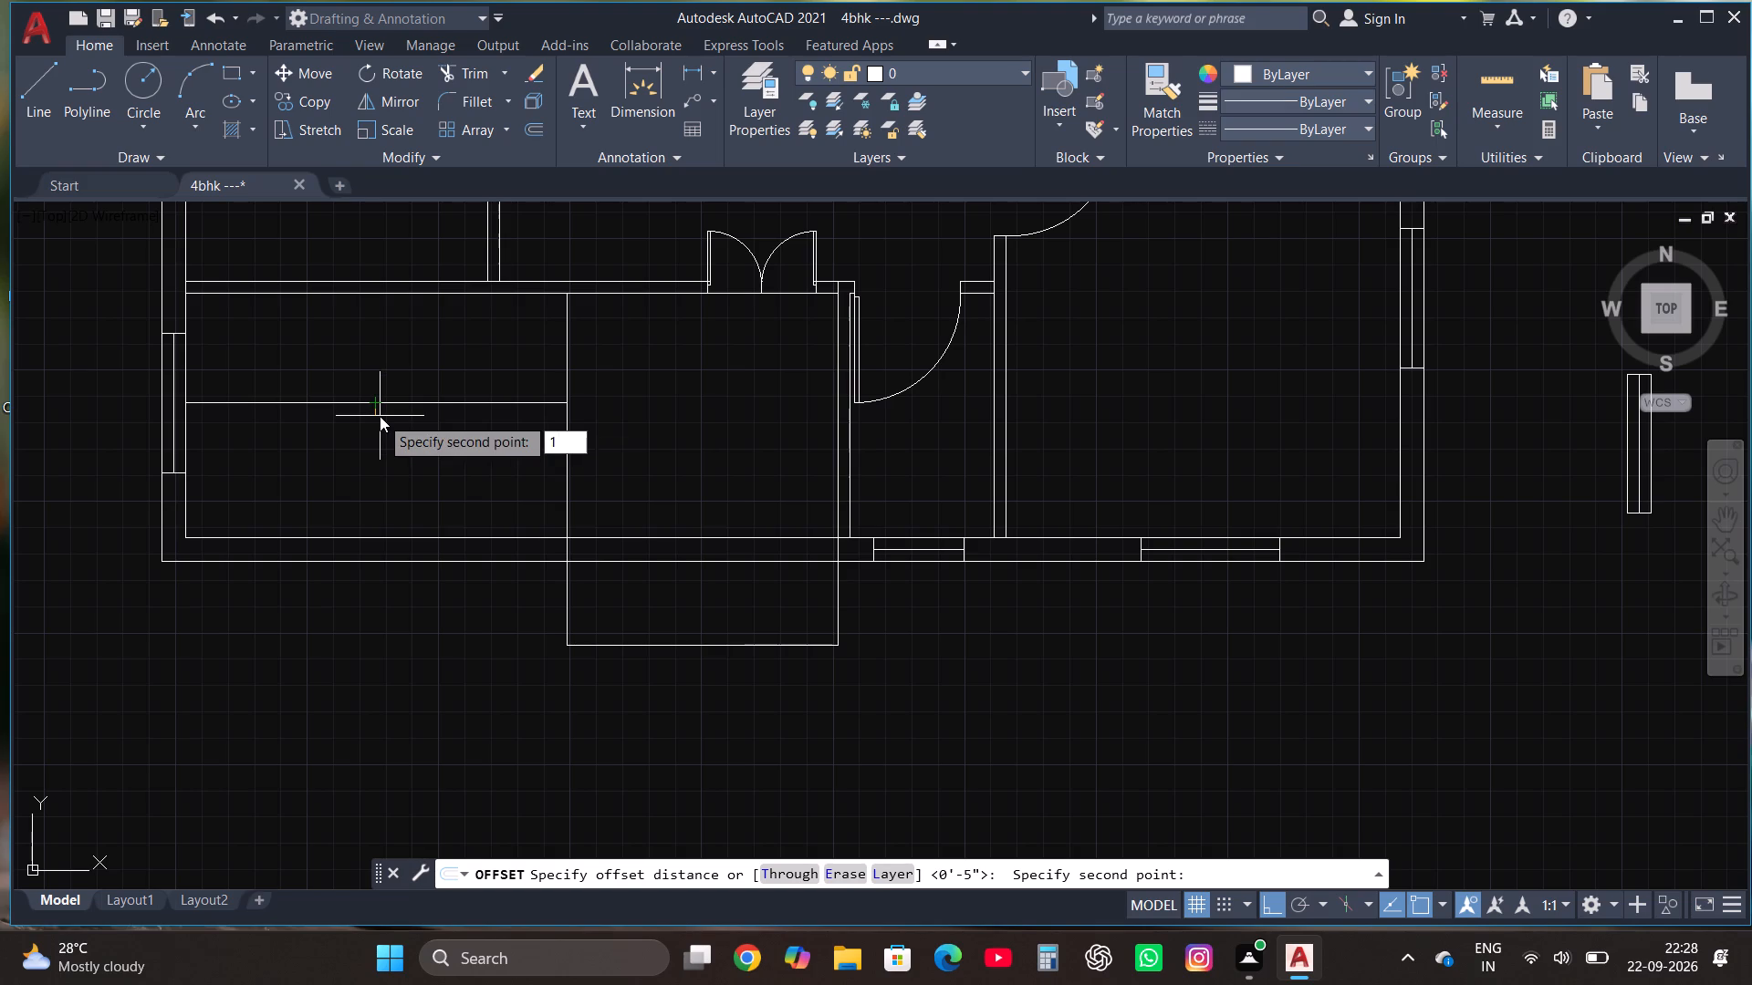
pyautogui.press('BackSpace')
pyautogui.write('2"')
pyautogui.press('Return')
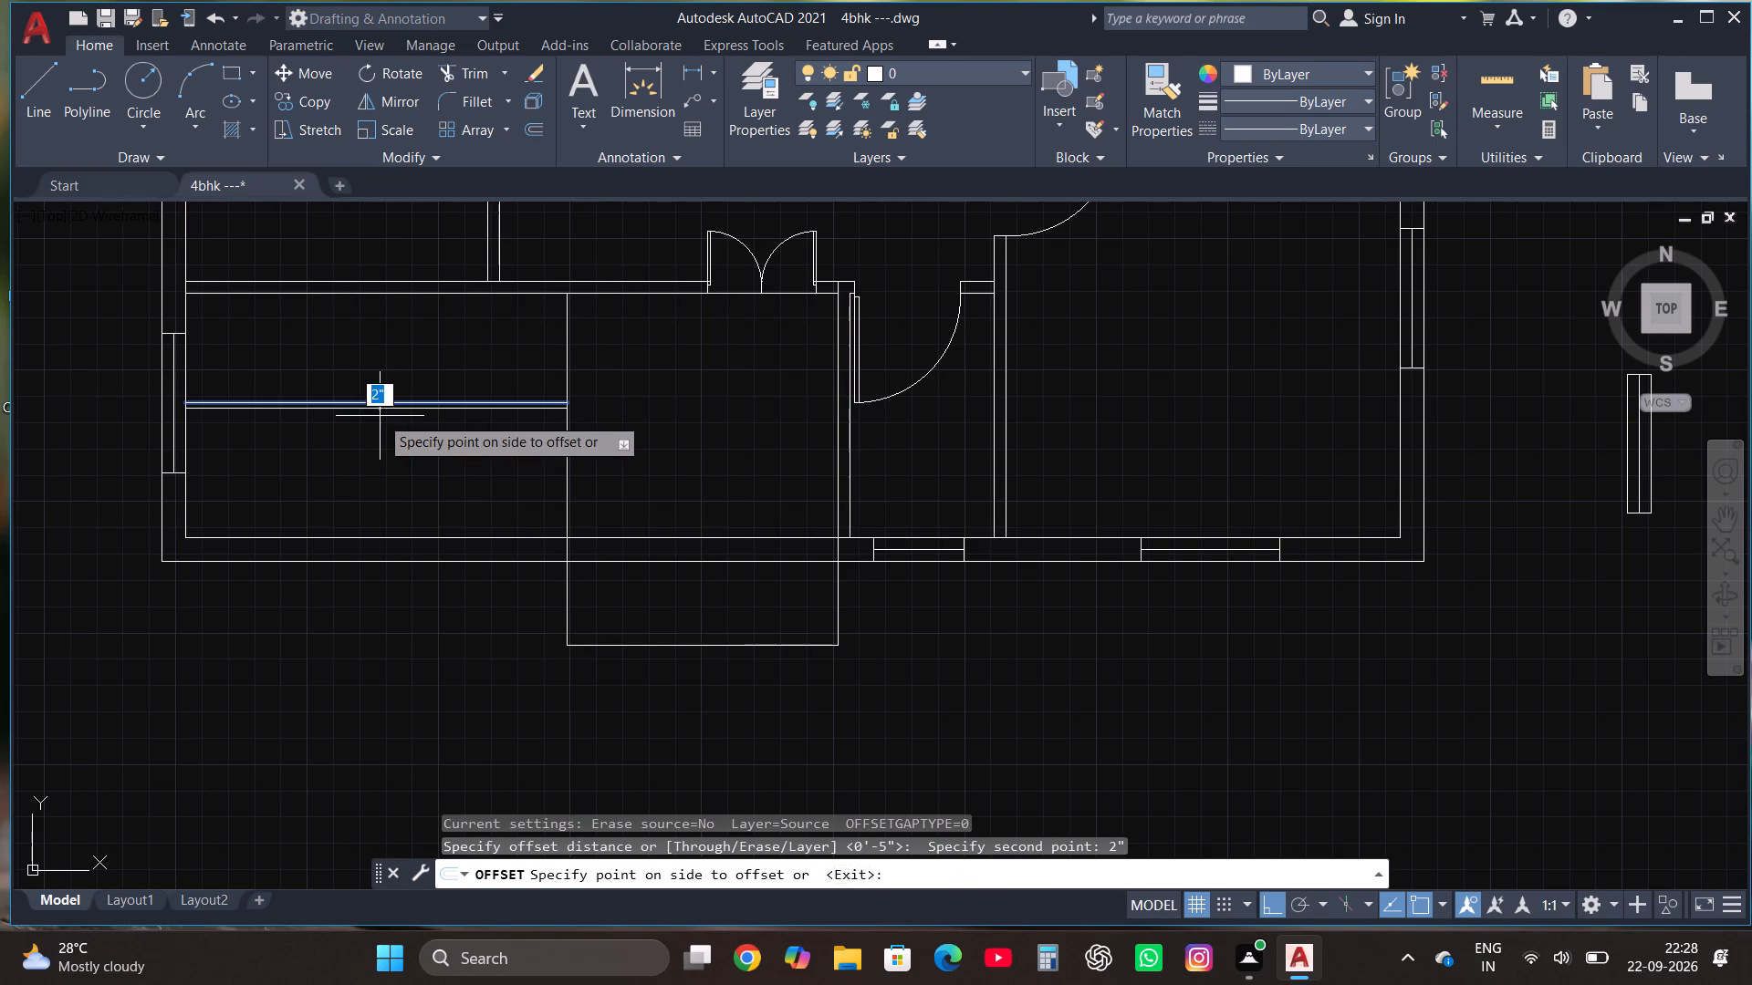
pyautogui.click(380, 416)
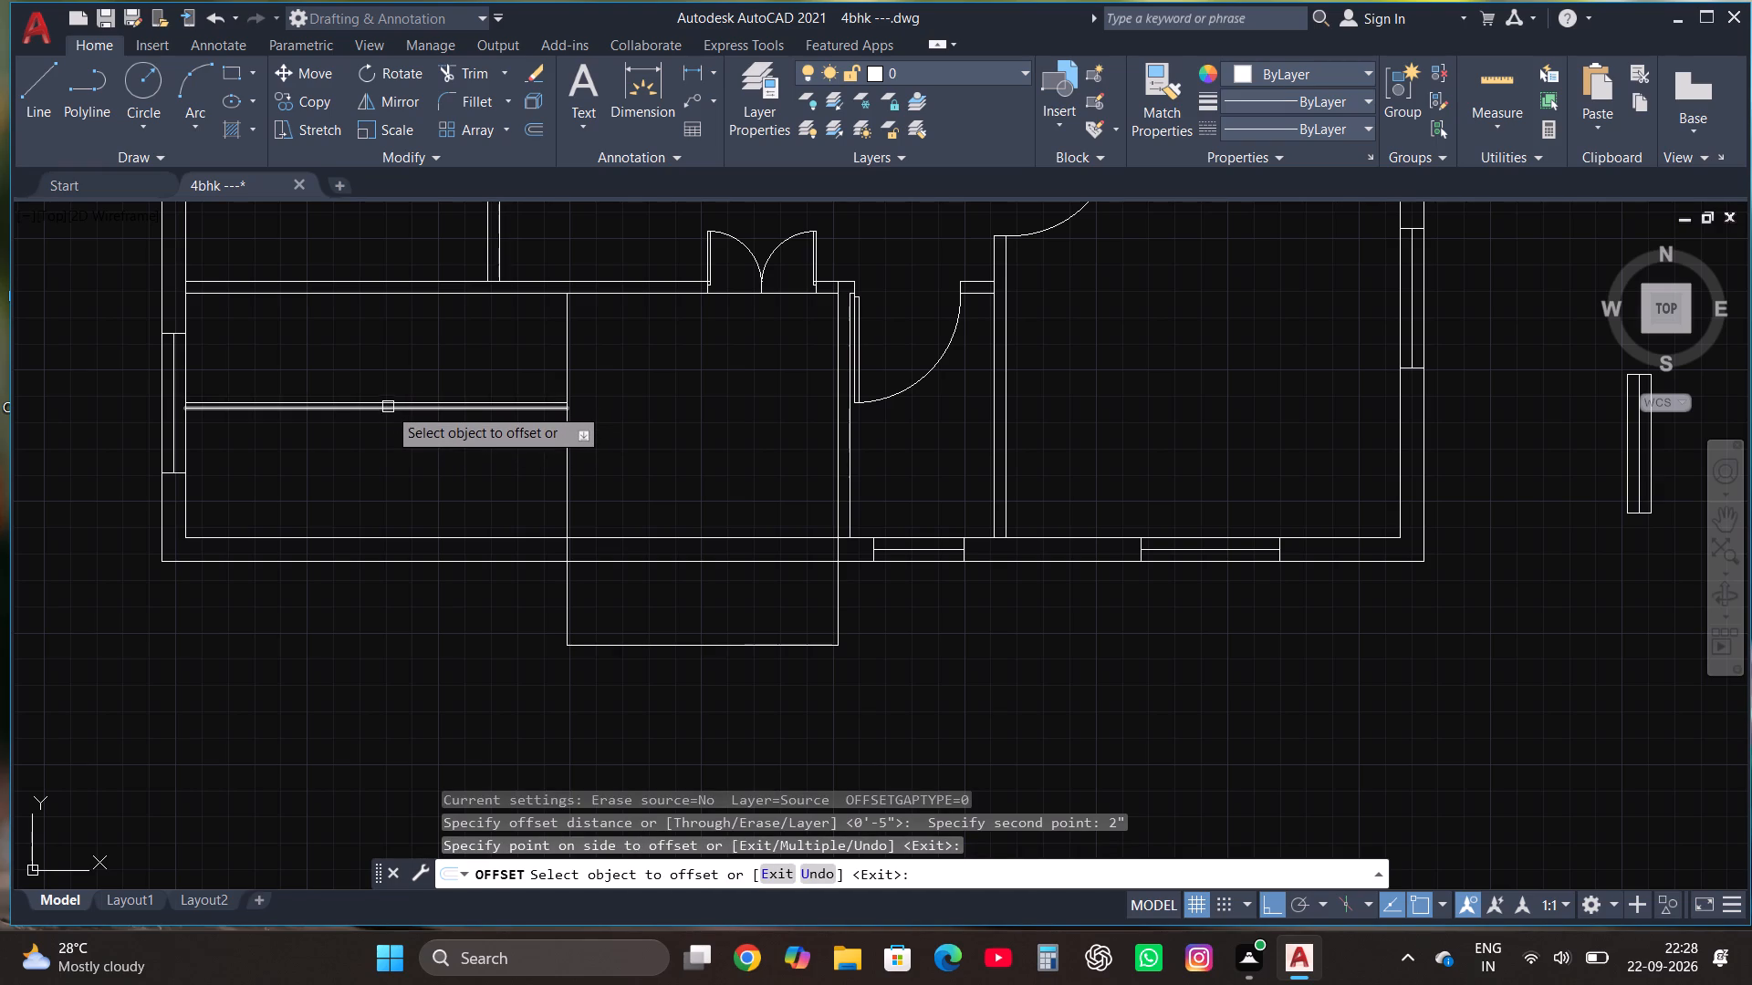
pyautogui.scroll(3, 385, 399)
pyautogui.click(387, 410)
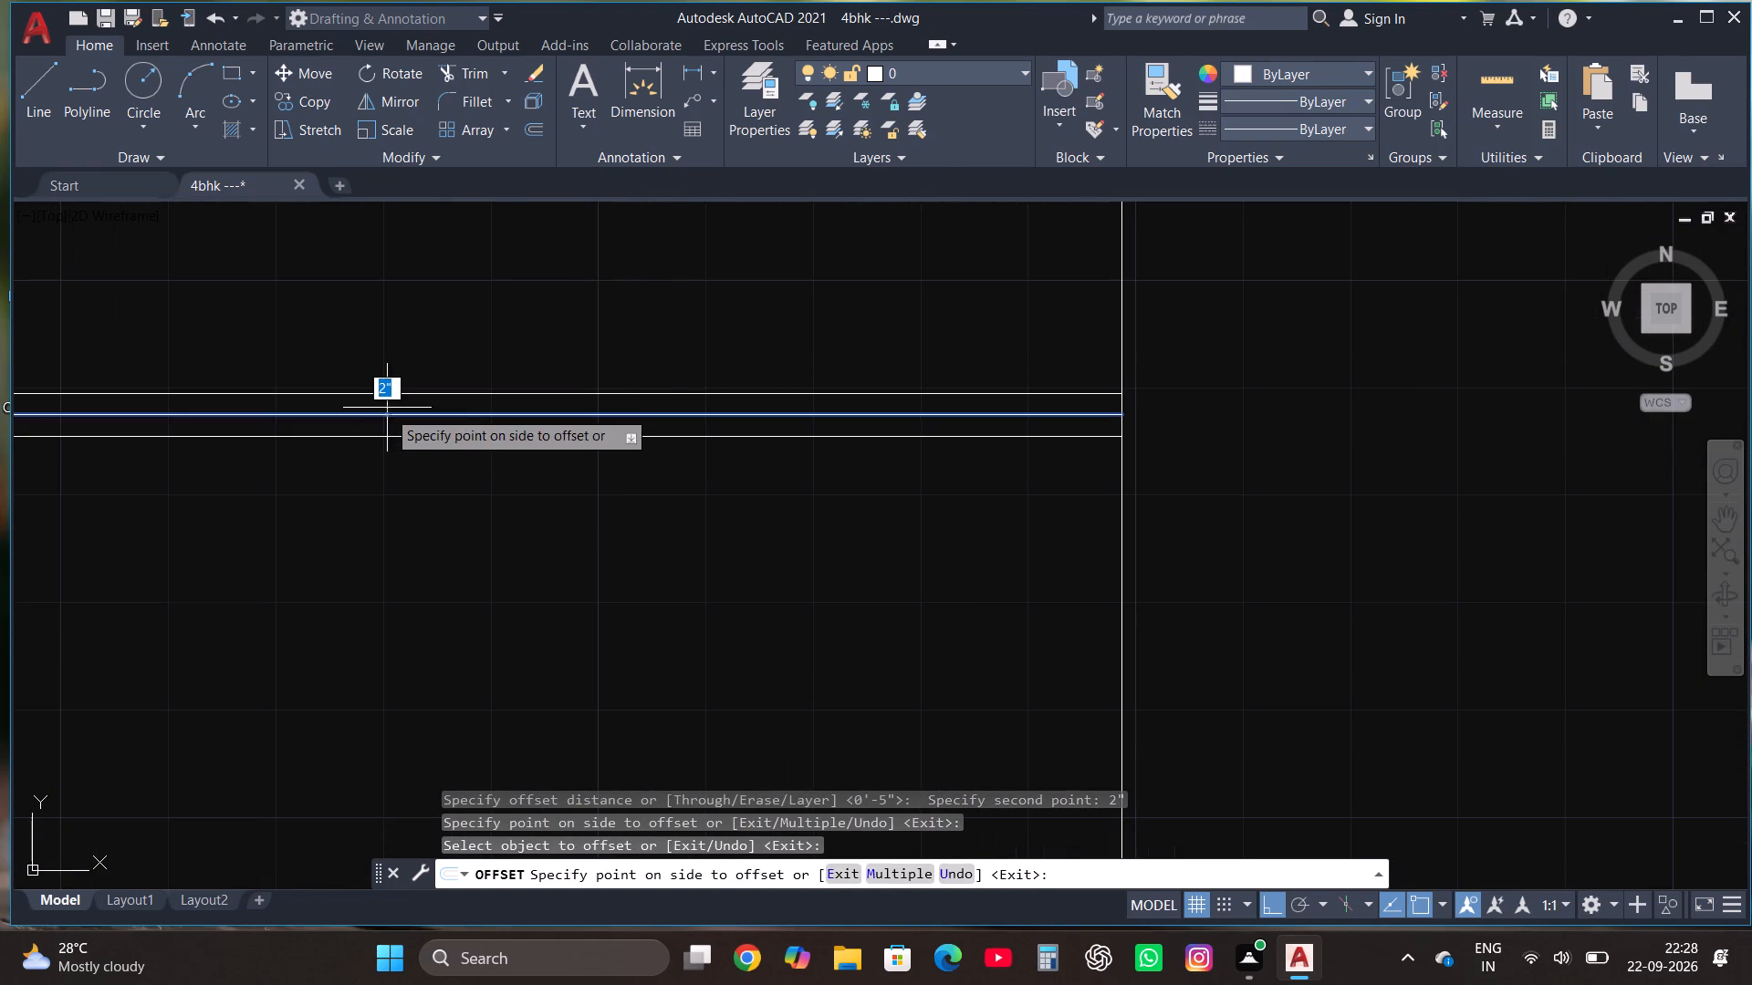
pyautogui.click(411, 343)
pyautogui.scroll(-1, 411, 343)
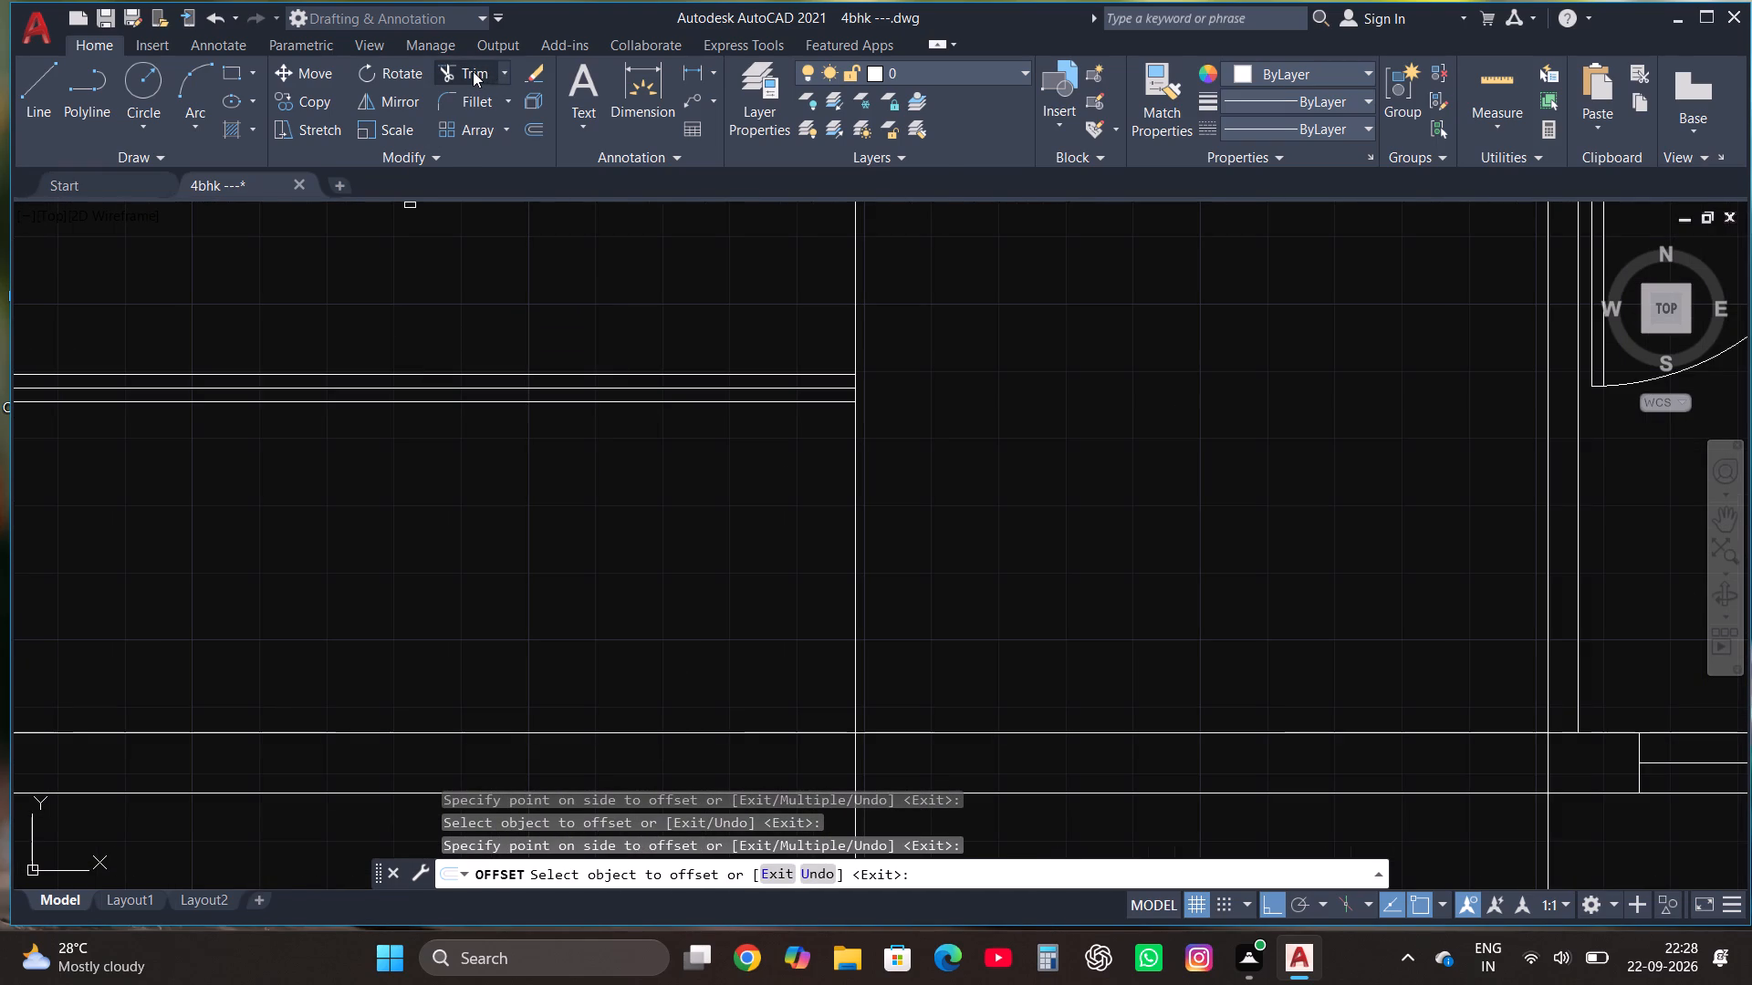
# Remove the original middle line, leaving only the two offset lines as the stair divider.
pyautogui.click(473, 71)
pyautogui.click(458, 387)
pyautogui.scroll(-1, 498, 534)
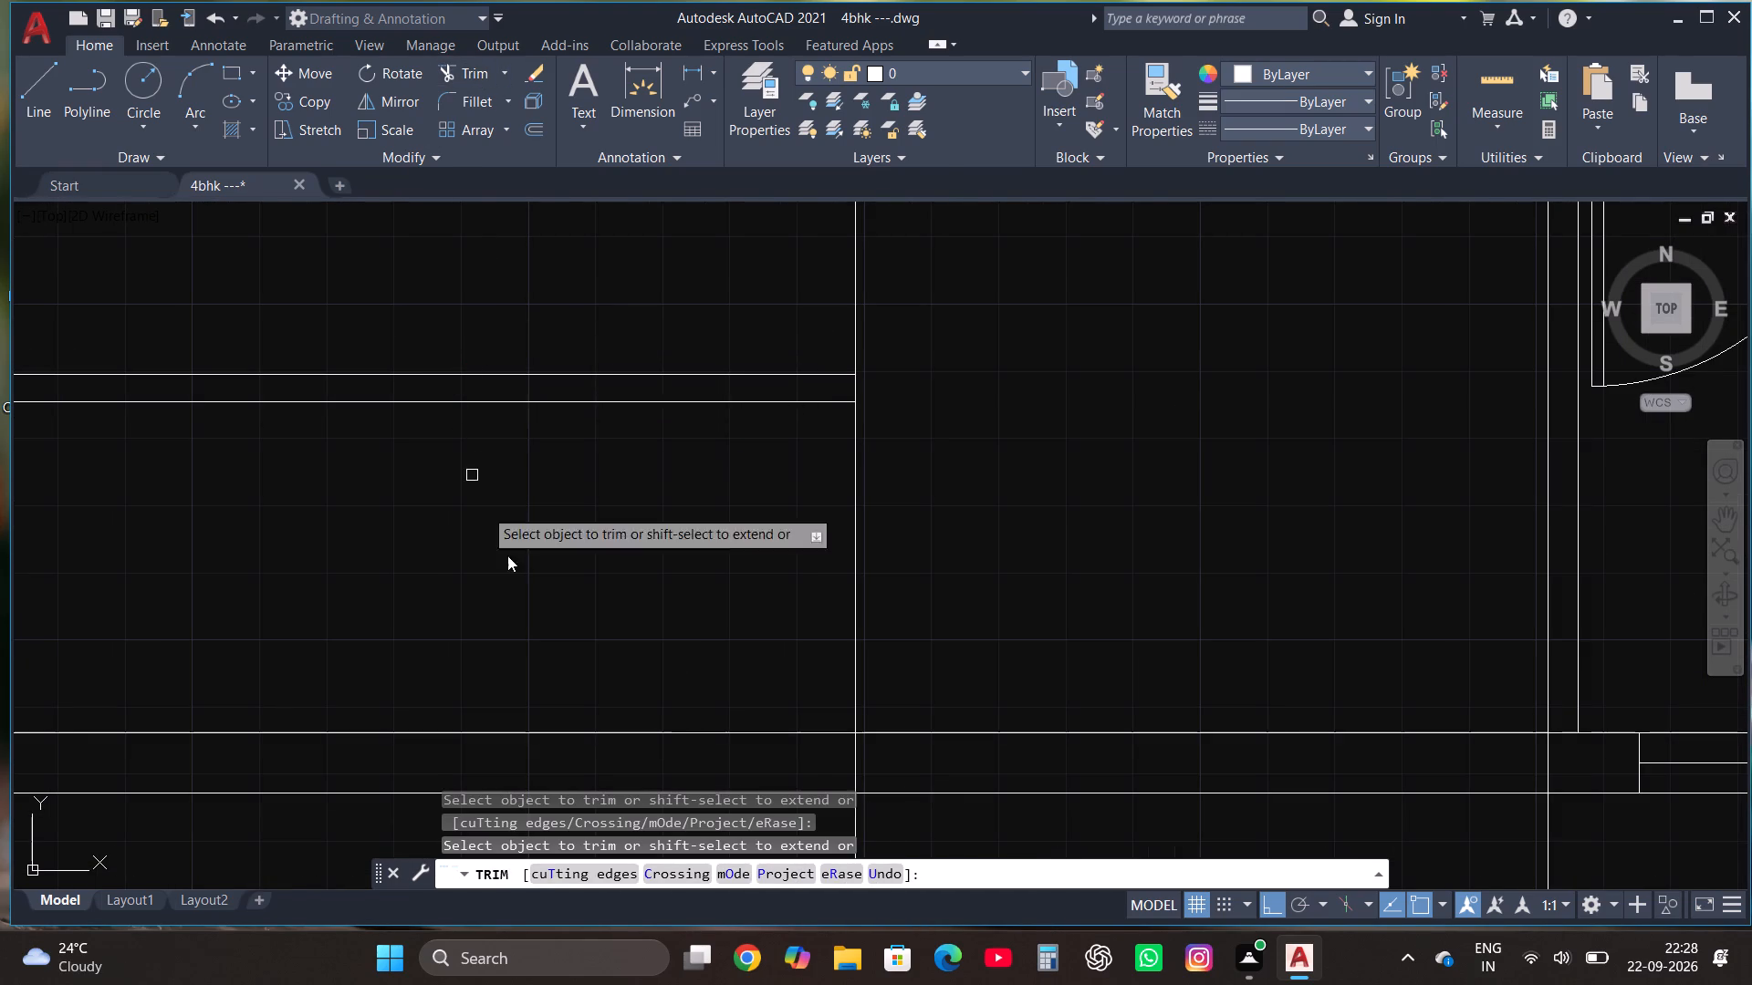
pyautogui.scroll(-1, 507, 555)
pyautogui.press('Escape')
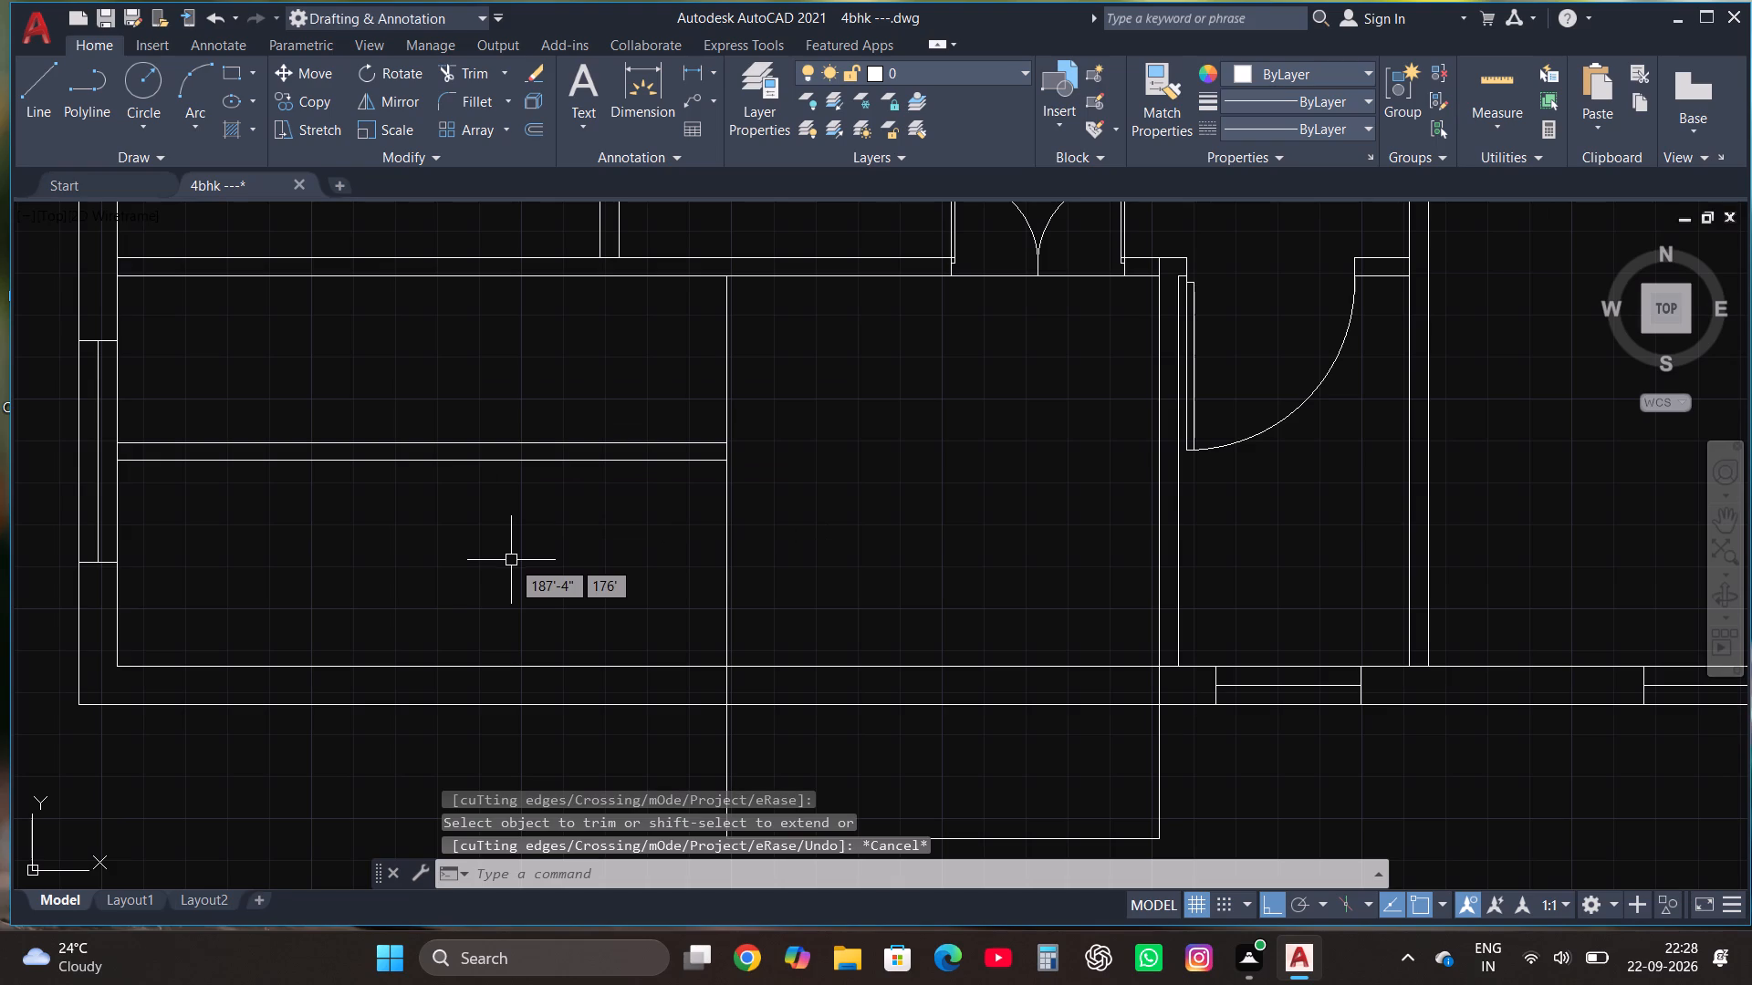
# Draw a vertical line over the entrance outline's west side, from the bottom wall's inner face up to the partition.
pyautogui.click(725, 582)
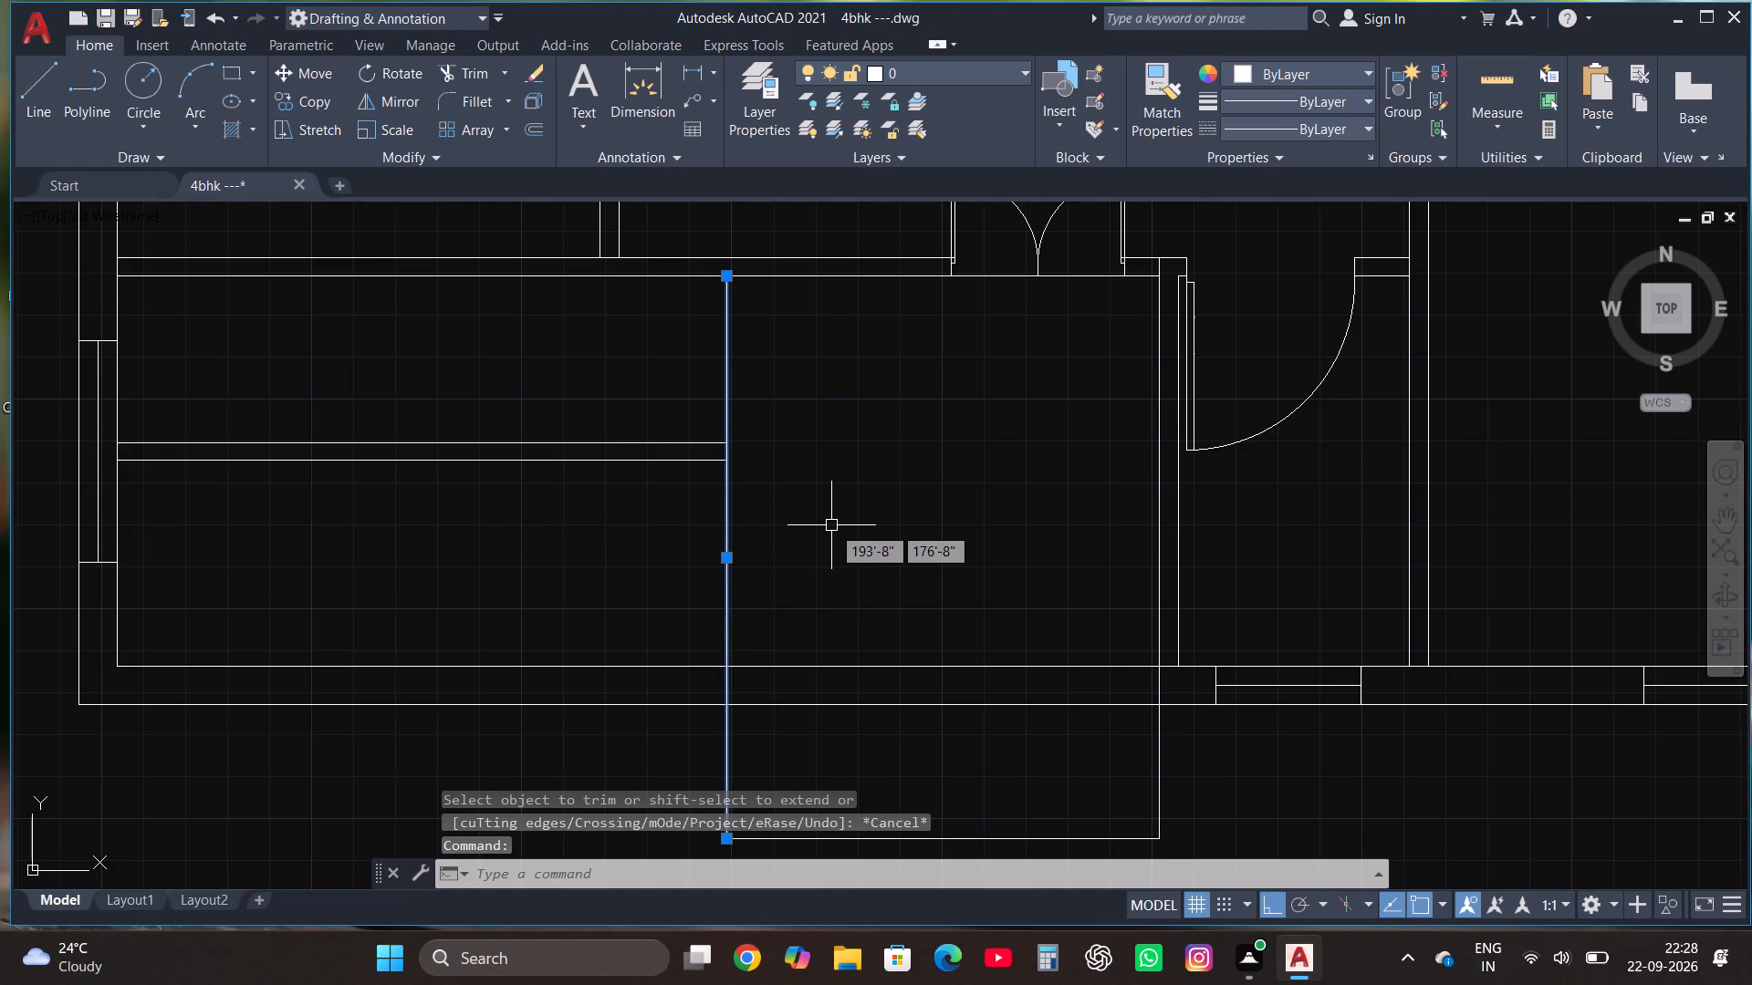
pyautogui.press('Escape')
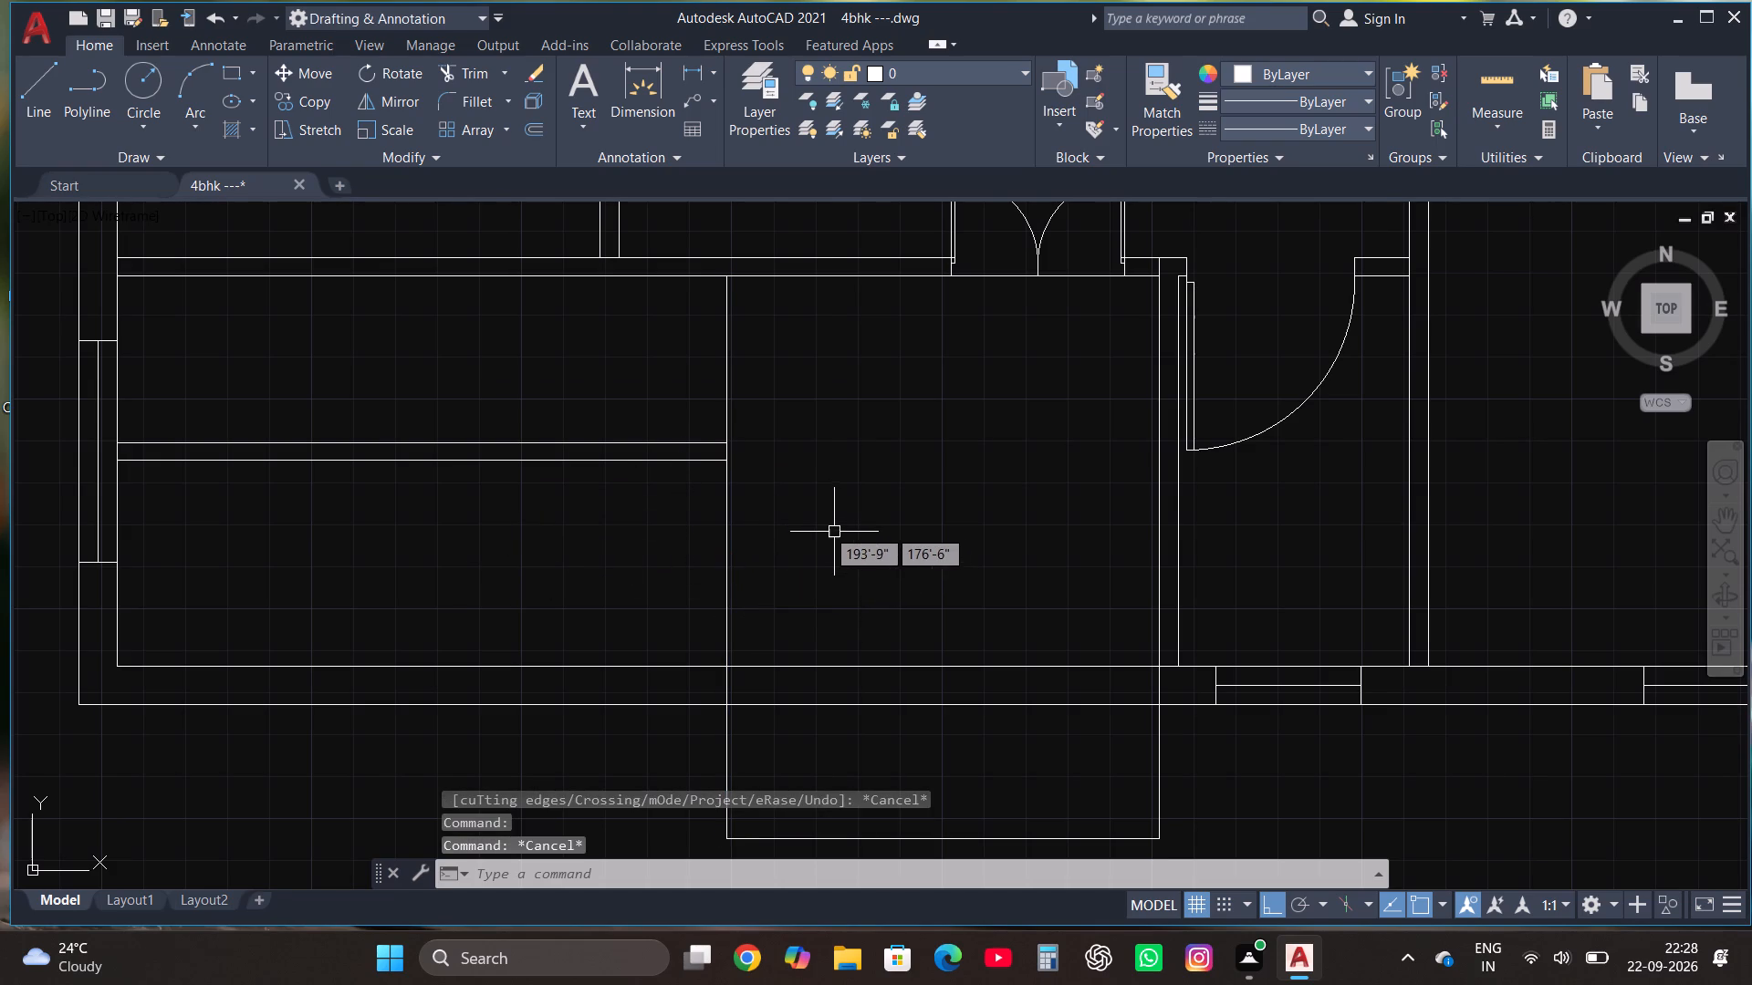
pyautogui.click(32, 92)
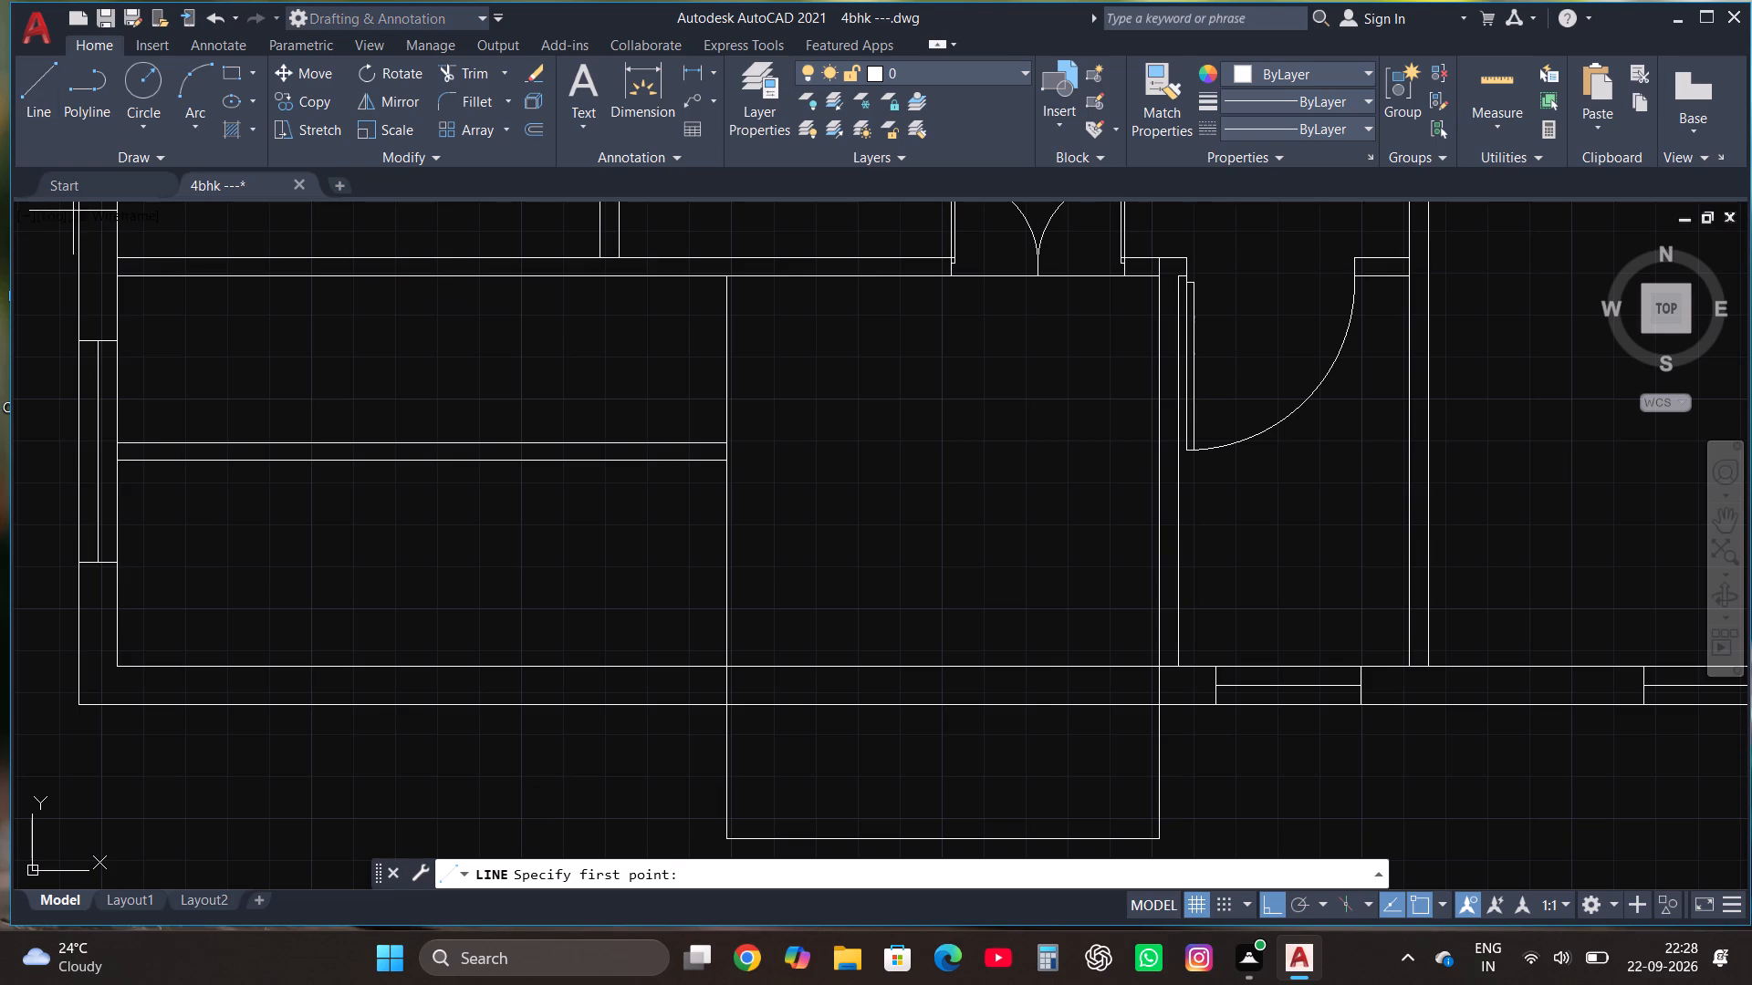
pyautogui.click(726, 670)
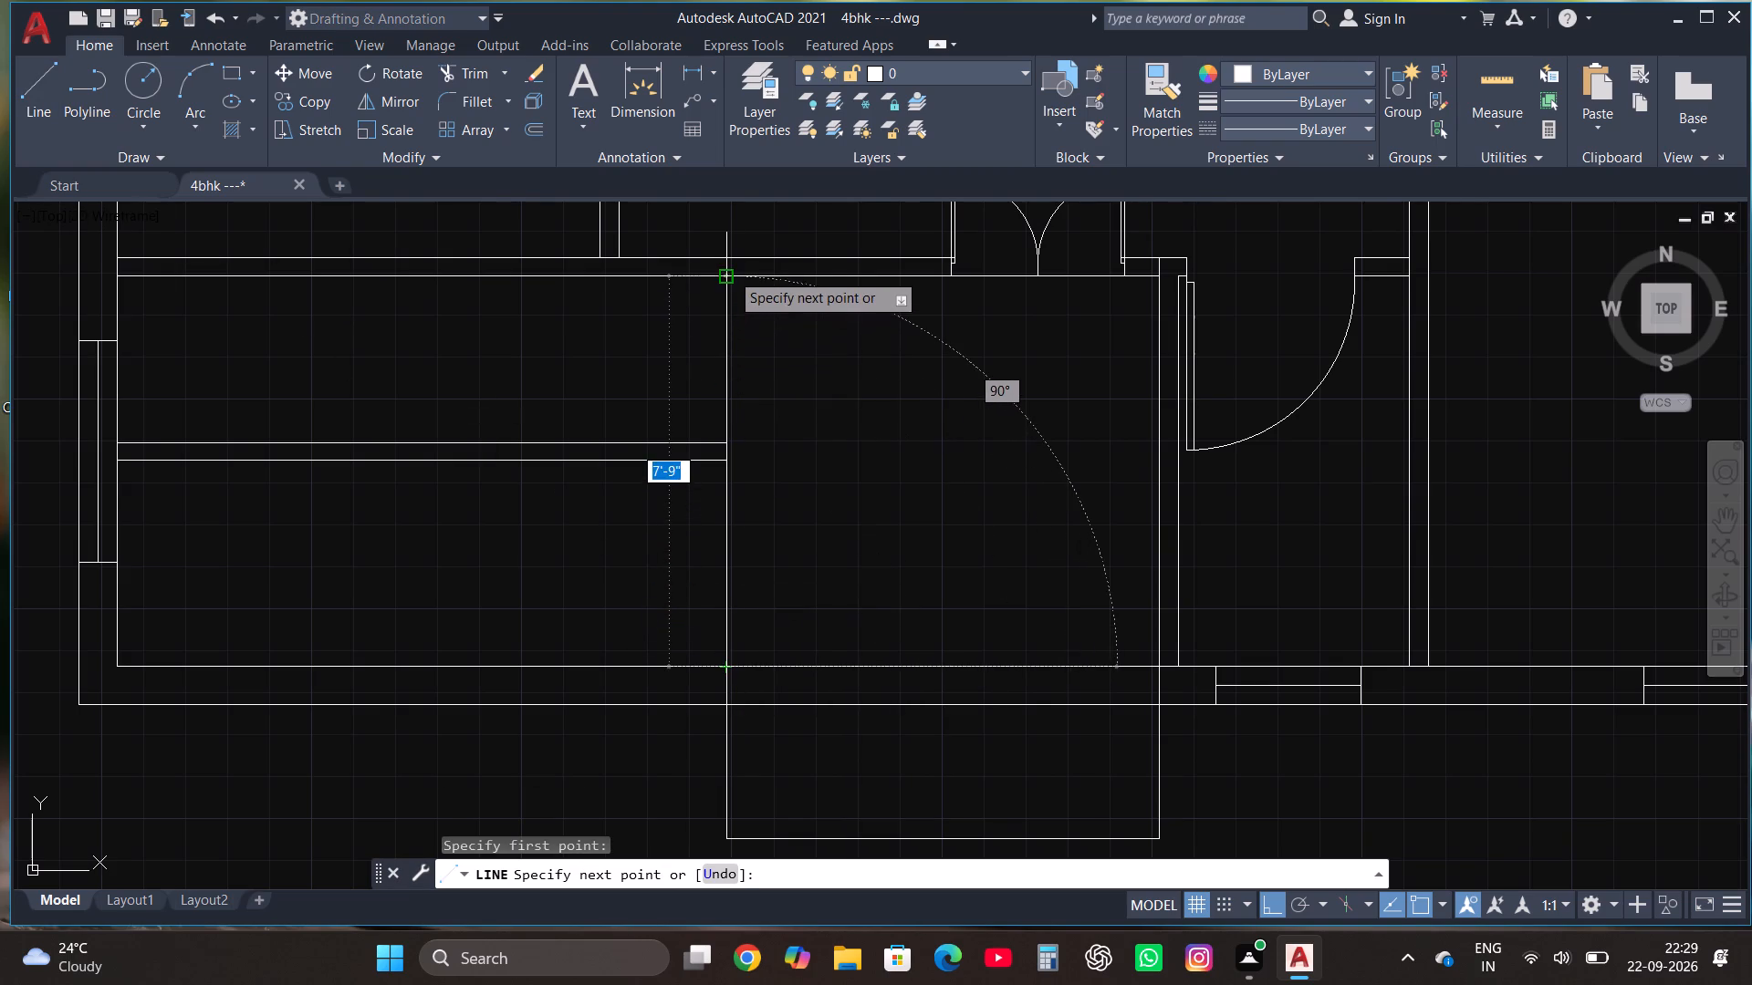
pyautogui.click(730, 272)
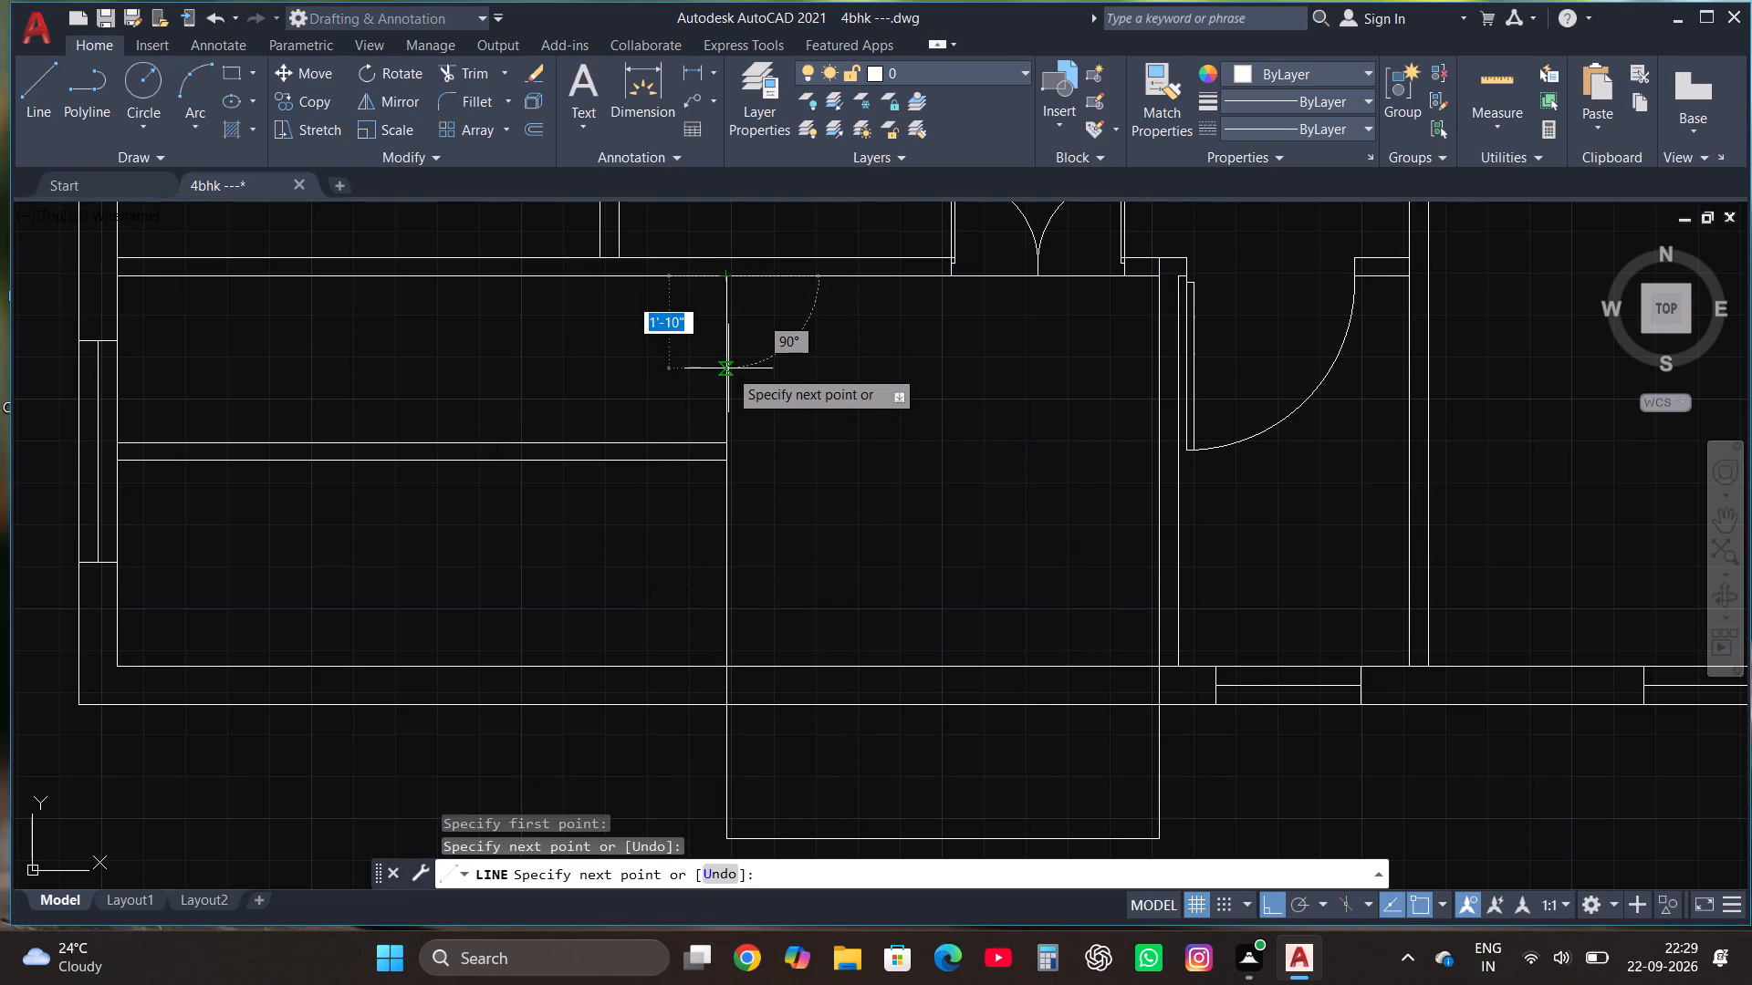
pyautogui.press('Escape')
# Offset the new vertical line 10" to the west as the first stair tread.
pyautogui.click(715, 368)
pyautogui.click(760, 379)
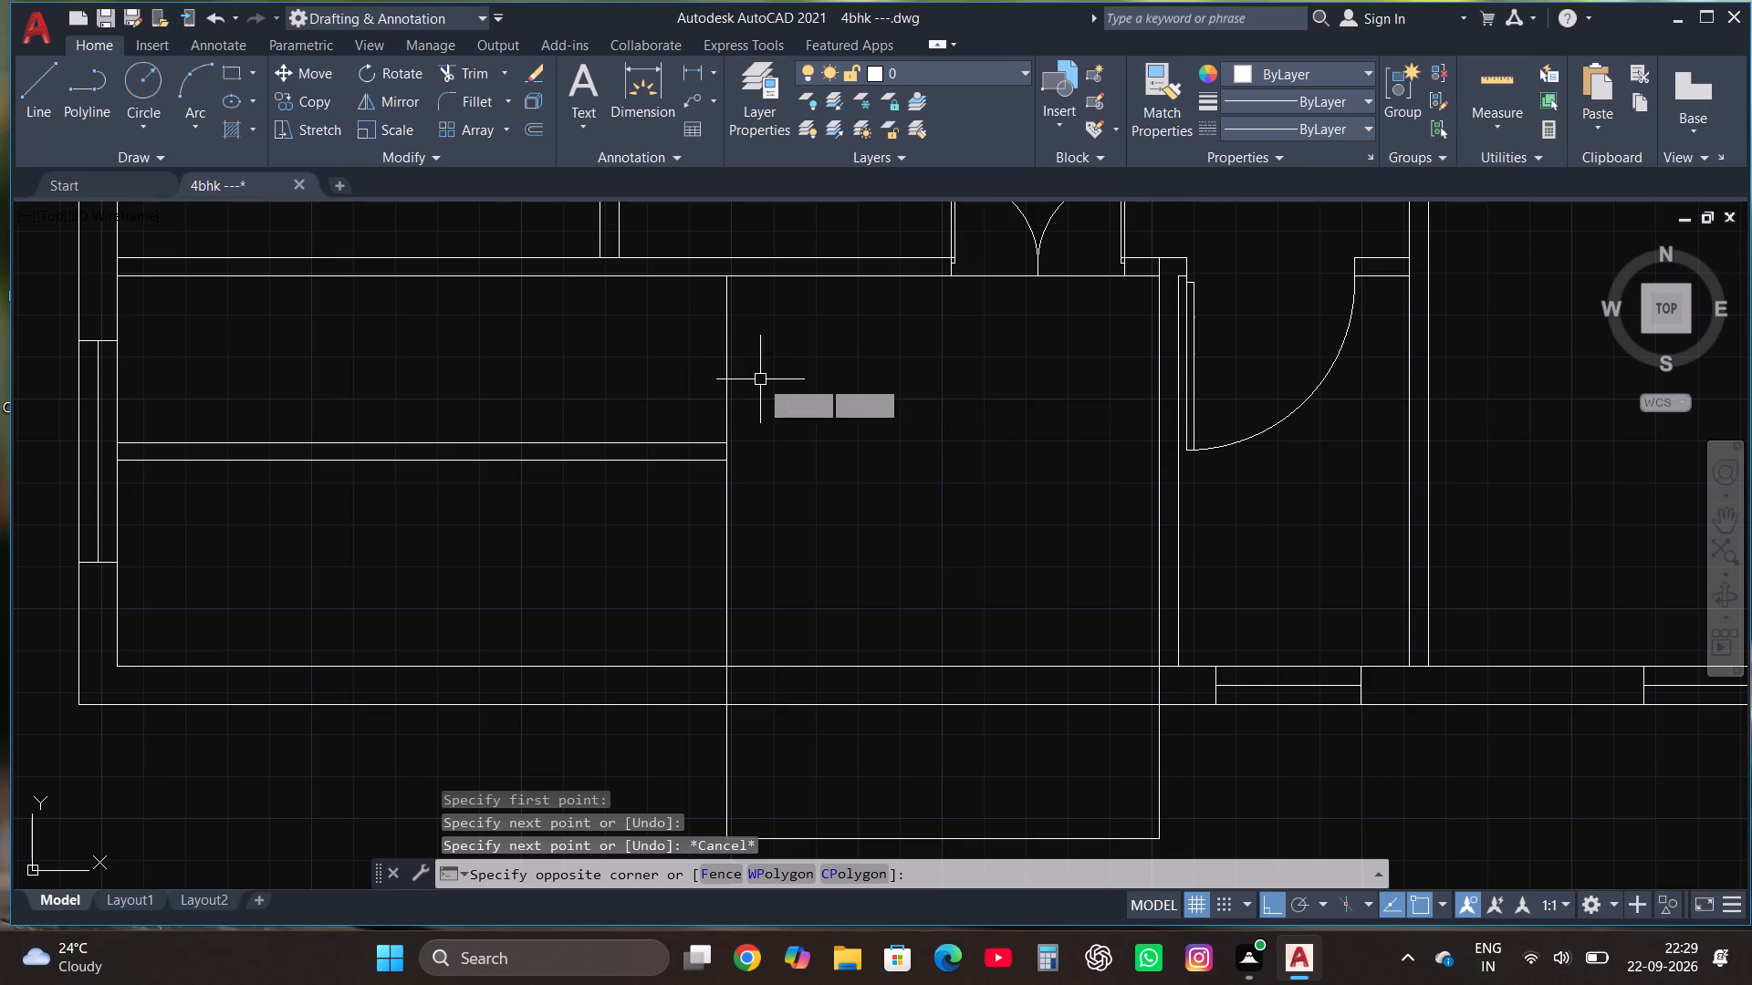
pyautogui.moveTo(752, 378); pyautogui.dragTo(740, 370)
pyautogui.click(719, 360)
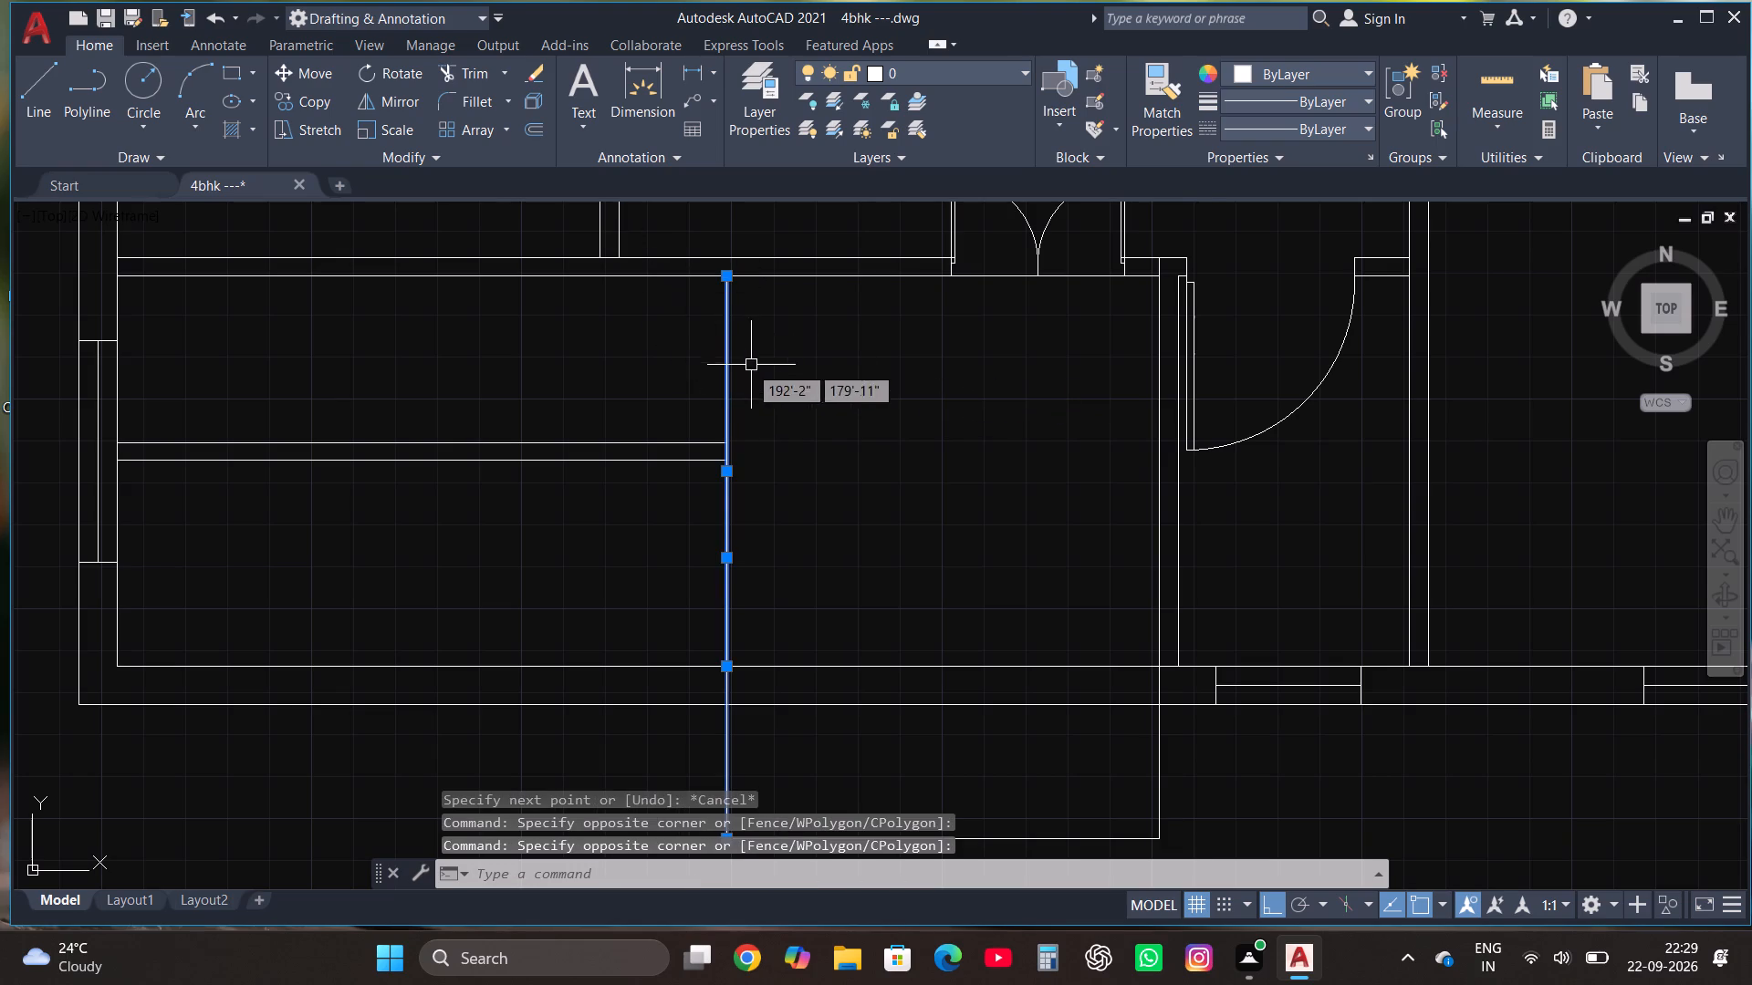
pyautogui.click(722, 367)
pyautogui.press('Escape')
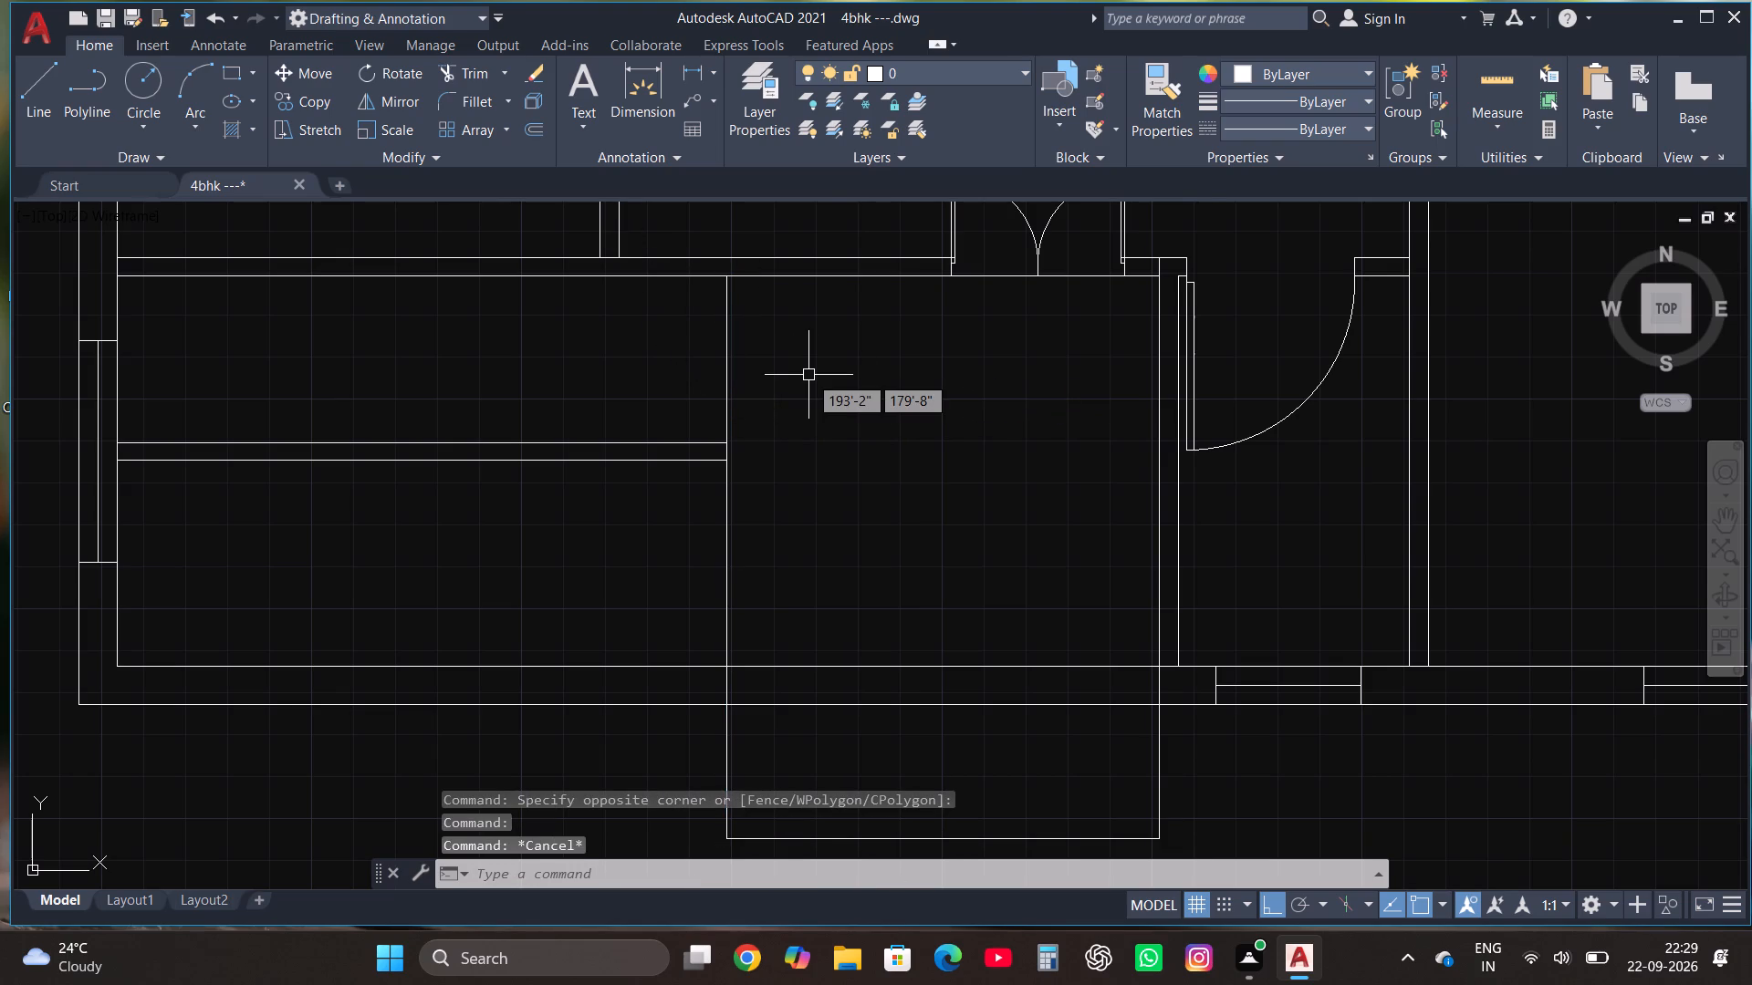
pyautogui.click(727, 387)
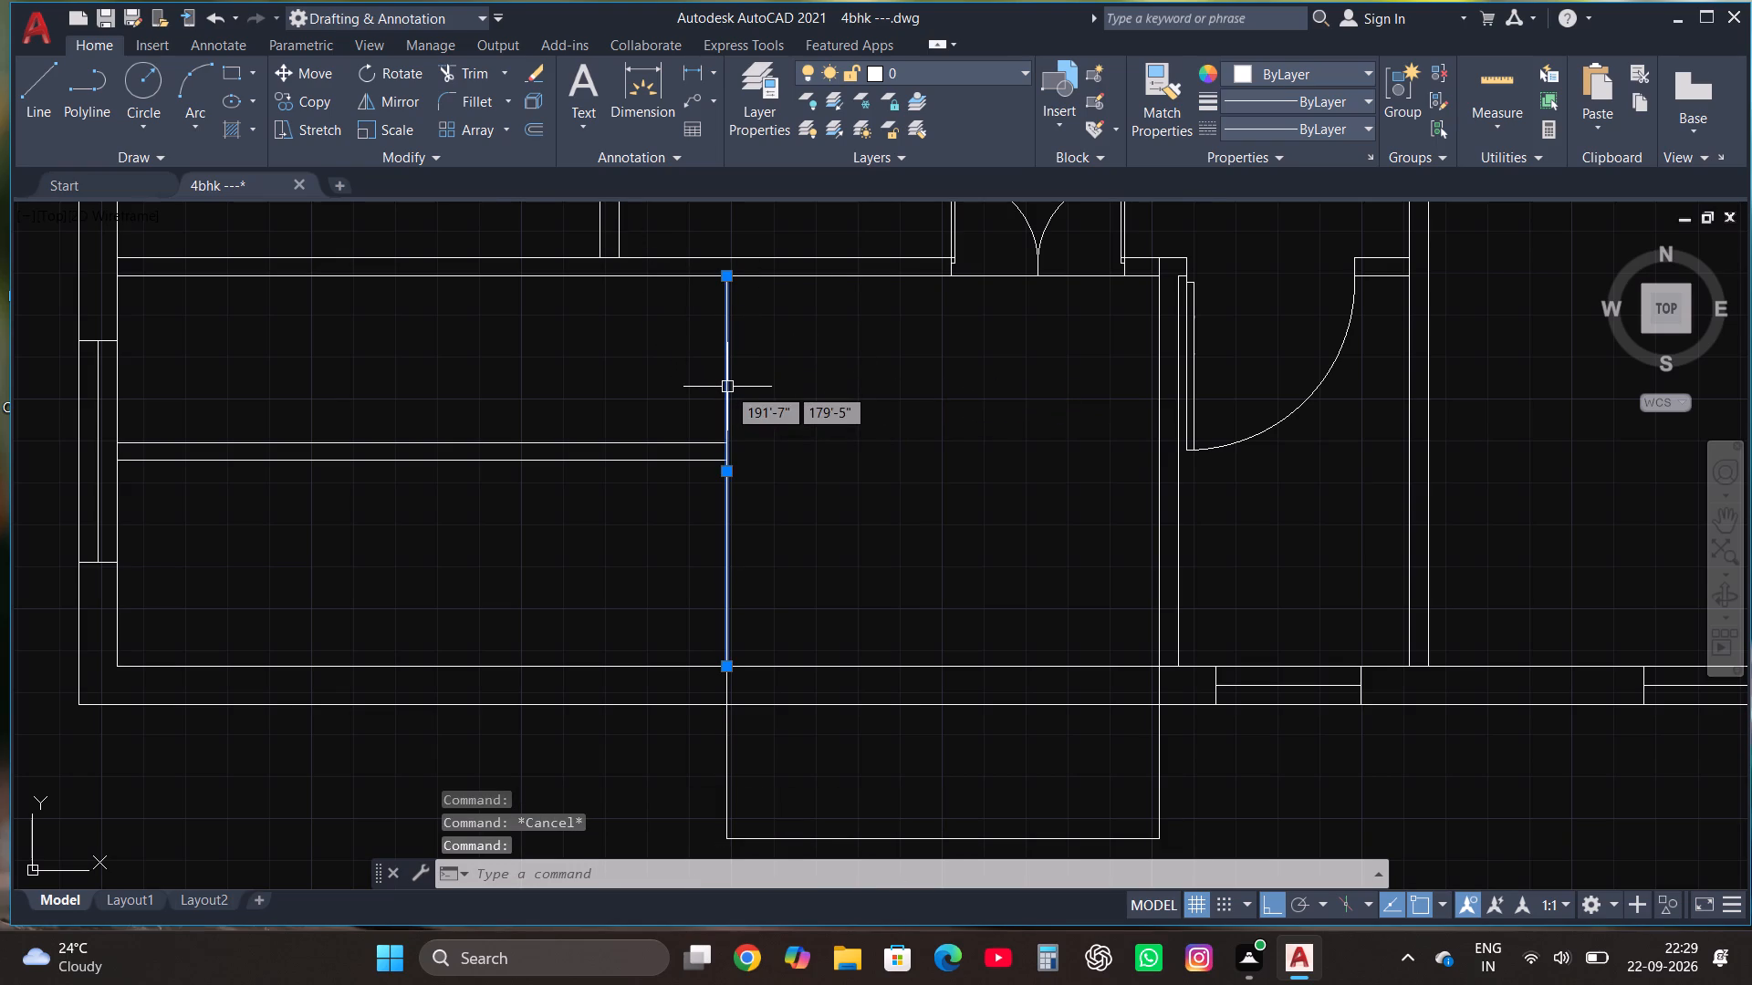
pyautogui.click(533, 130)
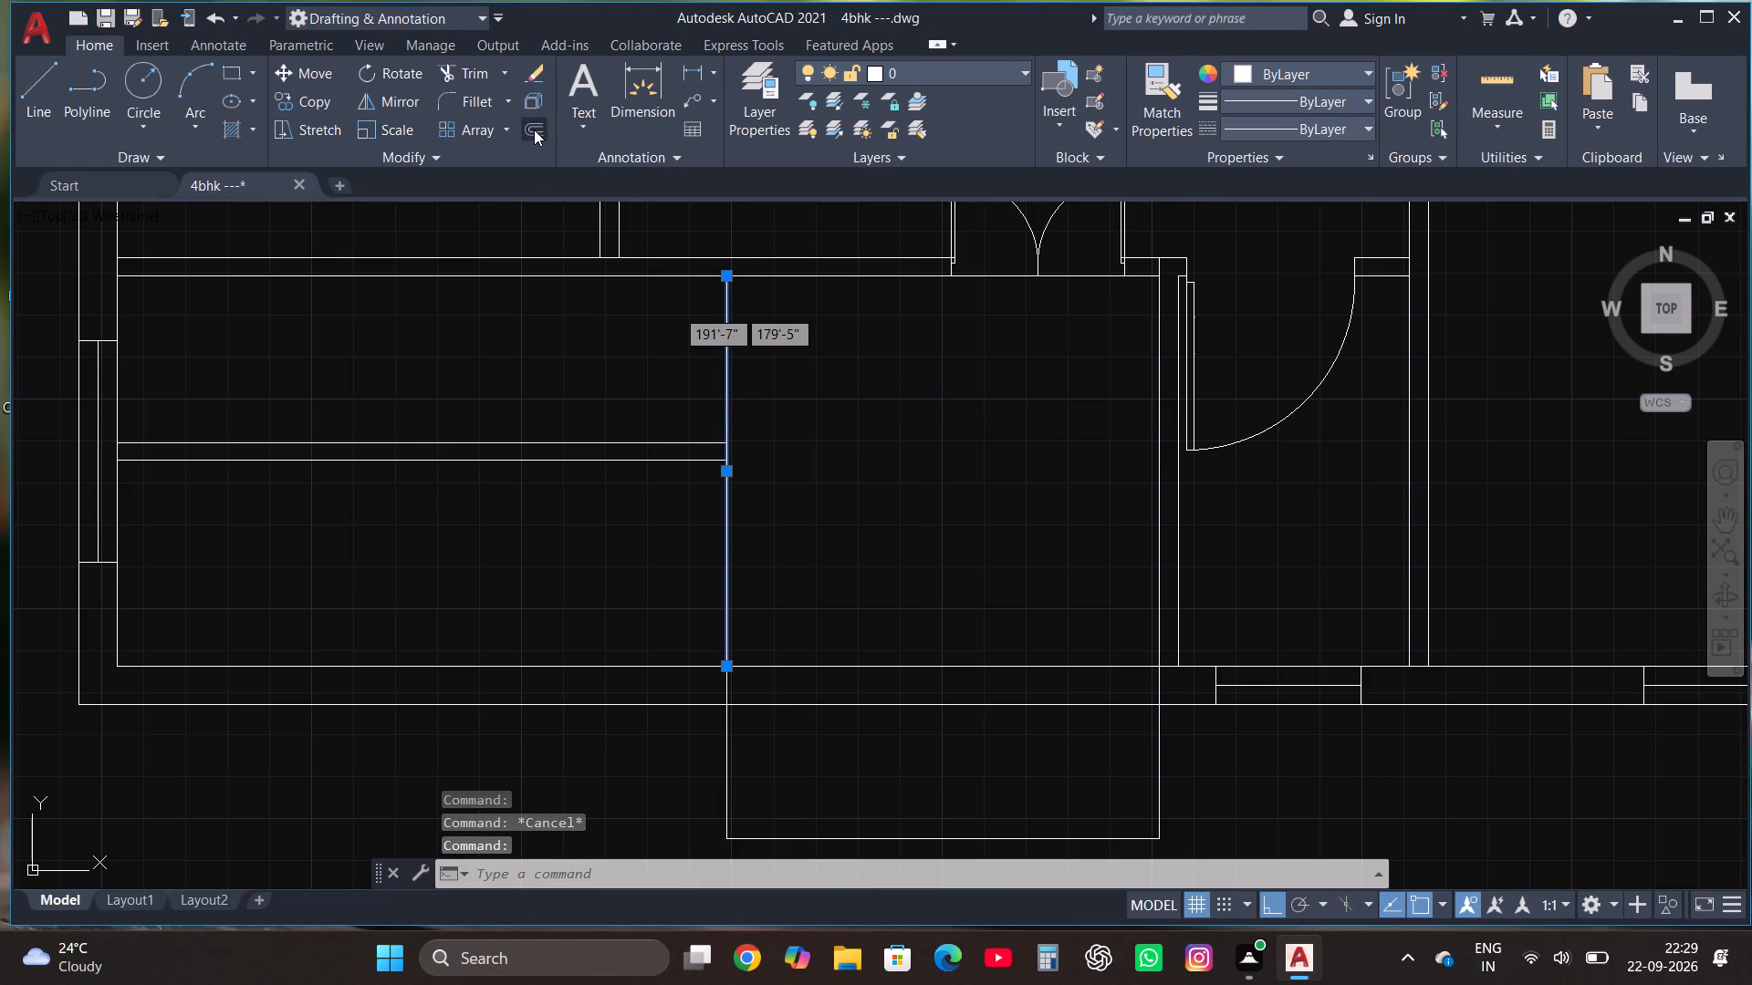
pyautogui.click(729, 559)
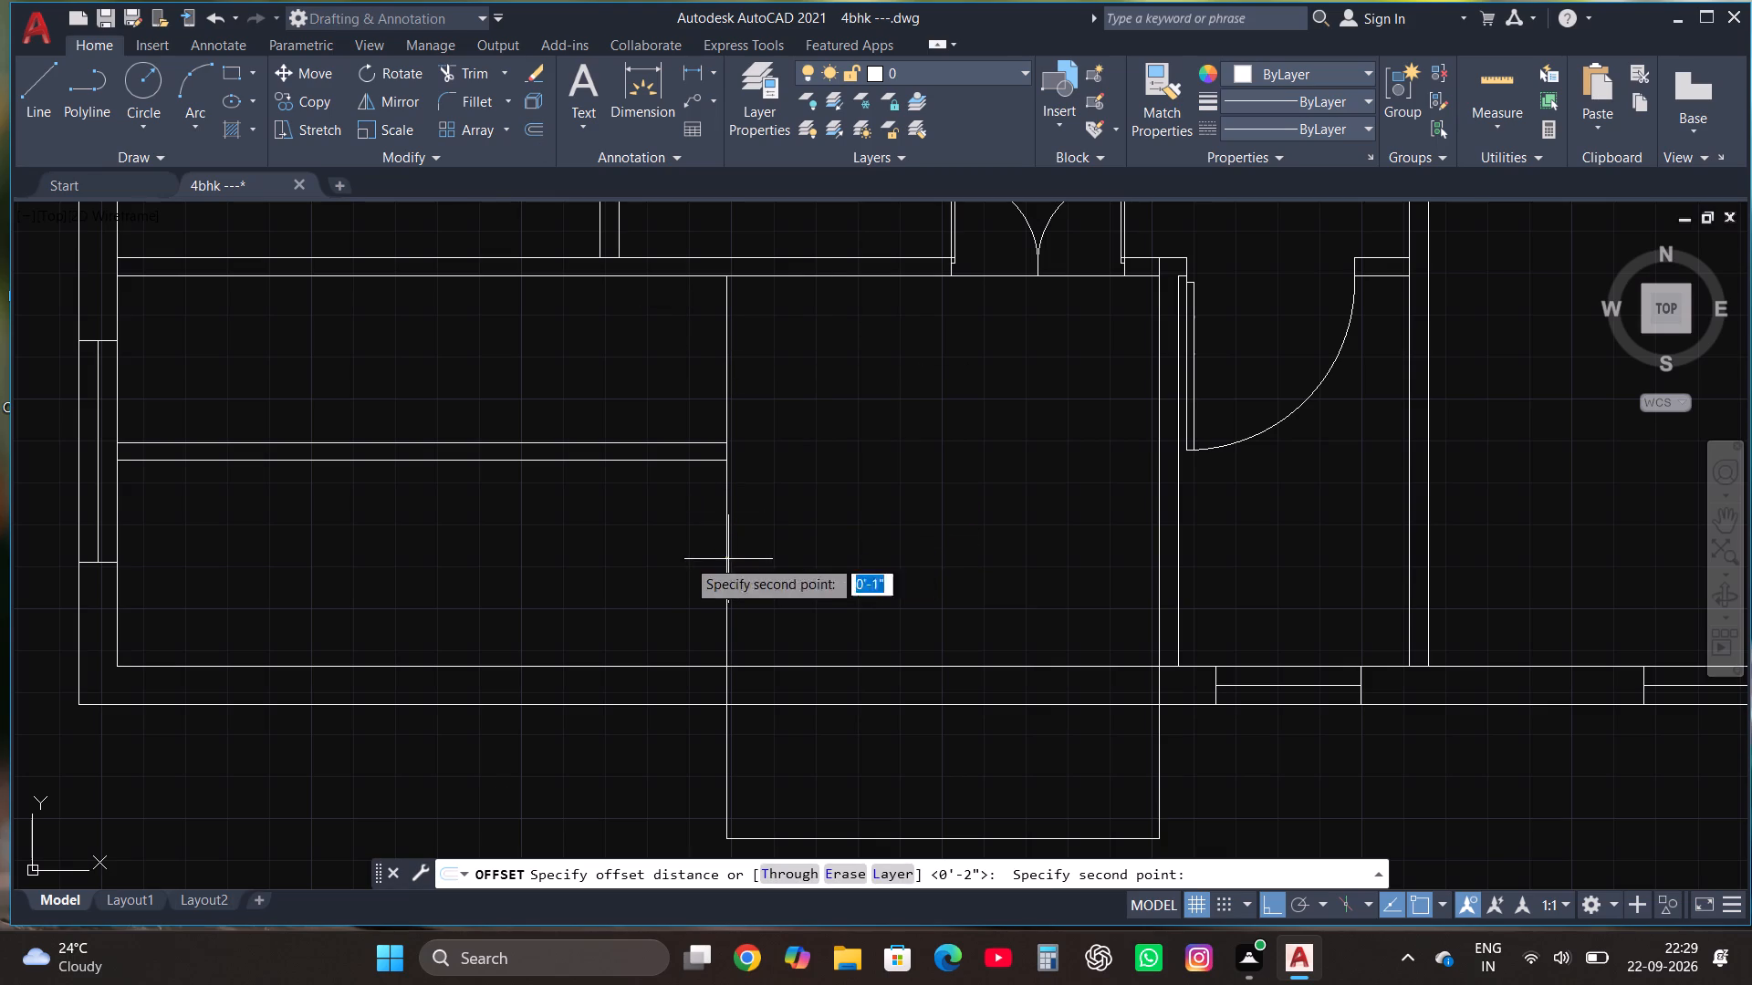
pyautogui.write('10')
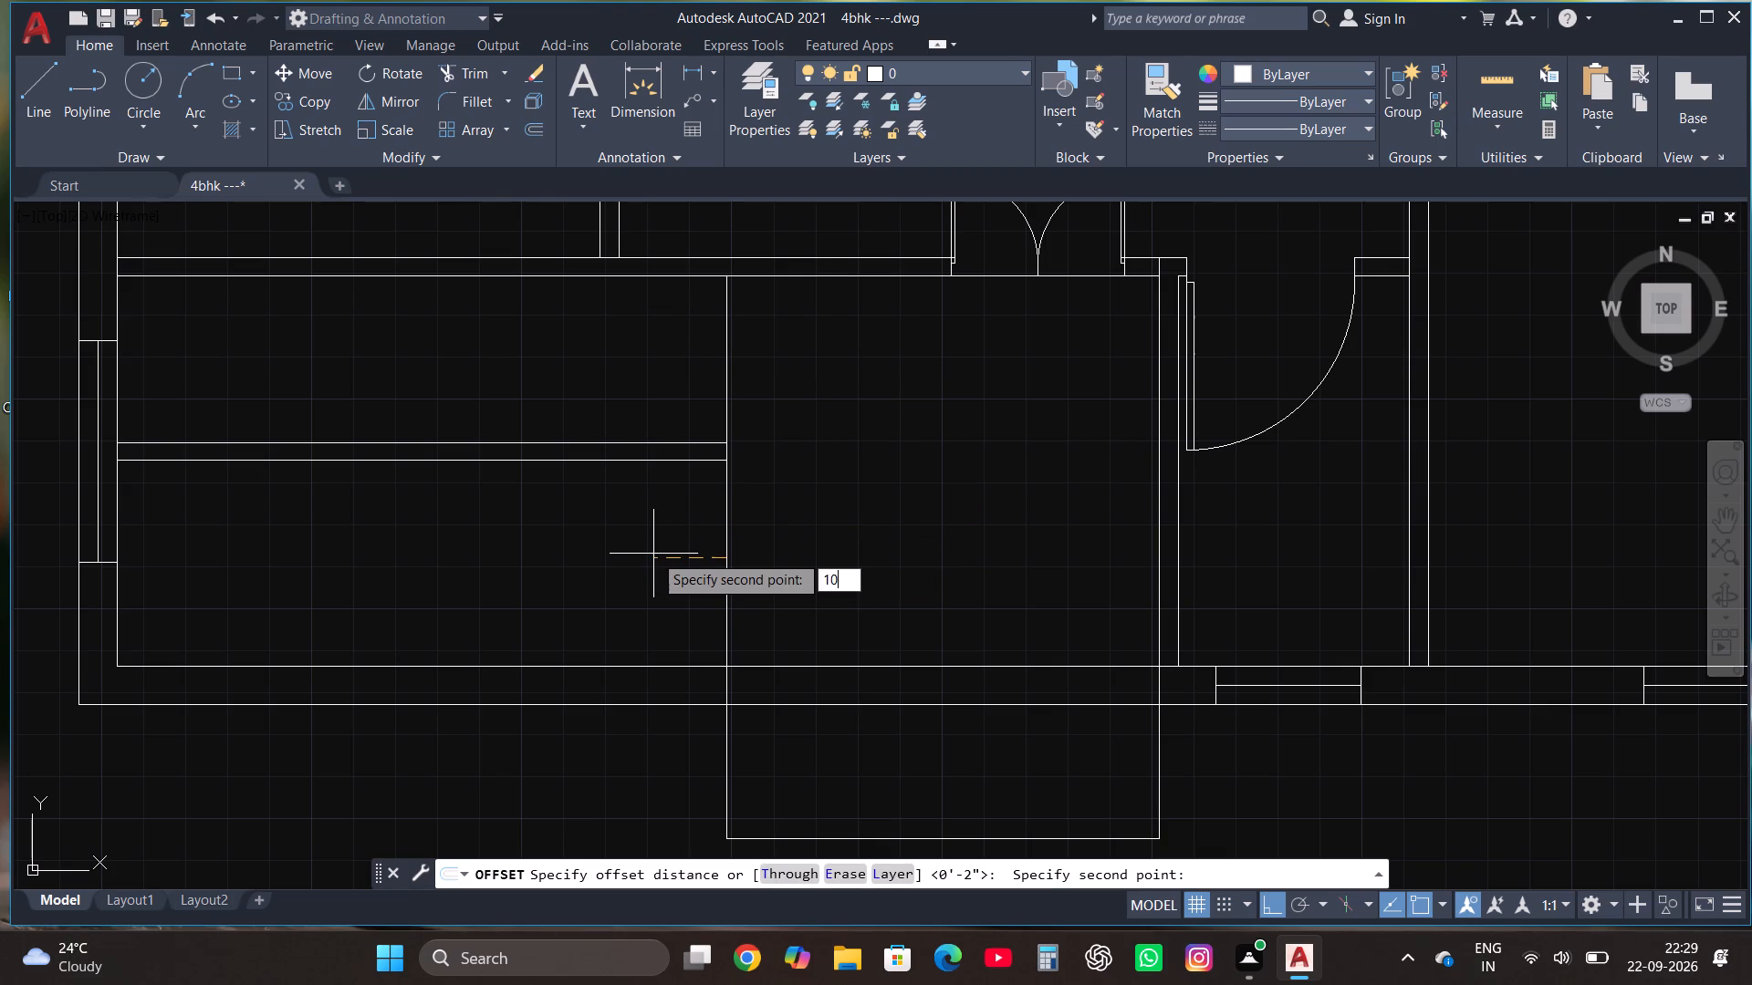
pyautogui.hotkey('shift', '"')
pyautogui.press('Return')
pyautogui.click(653, 554)
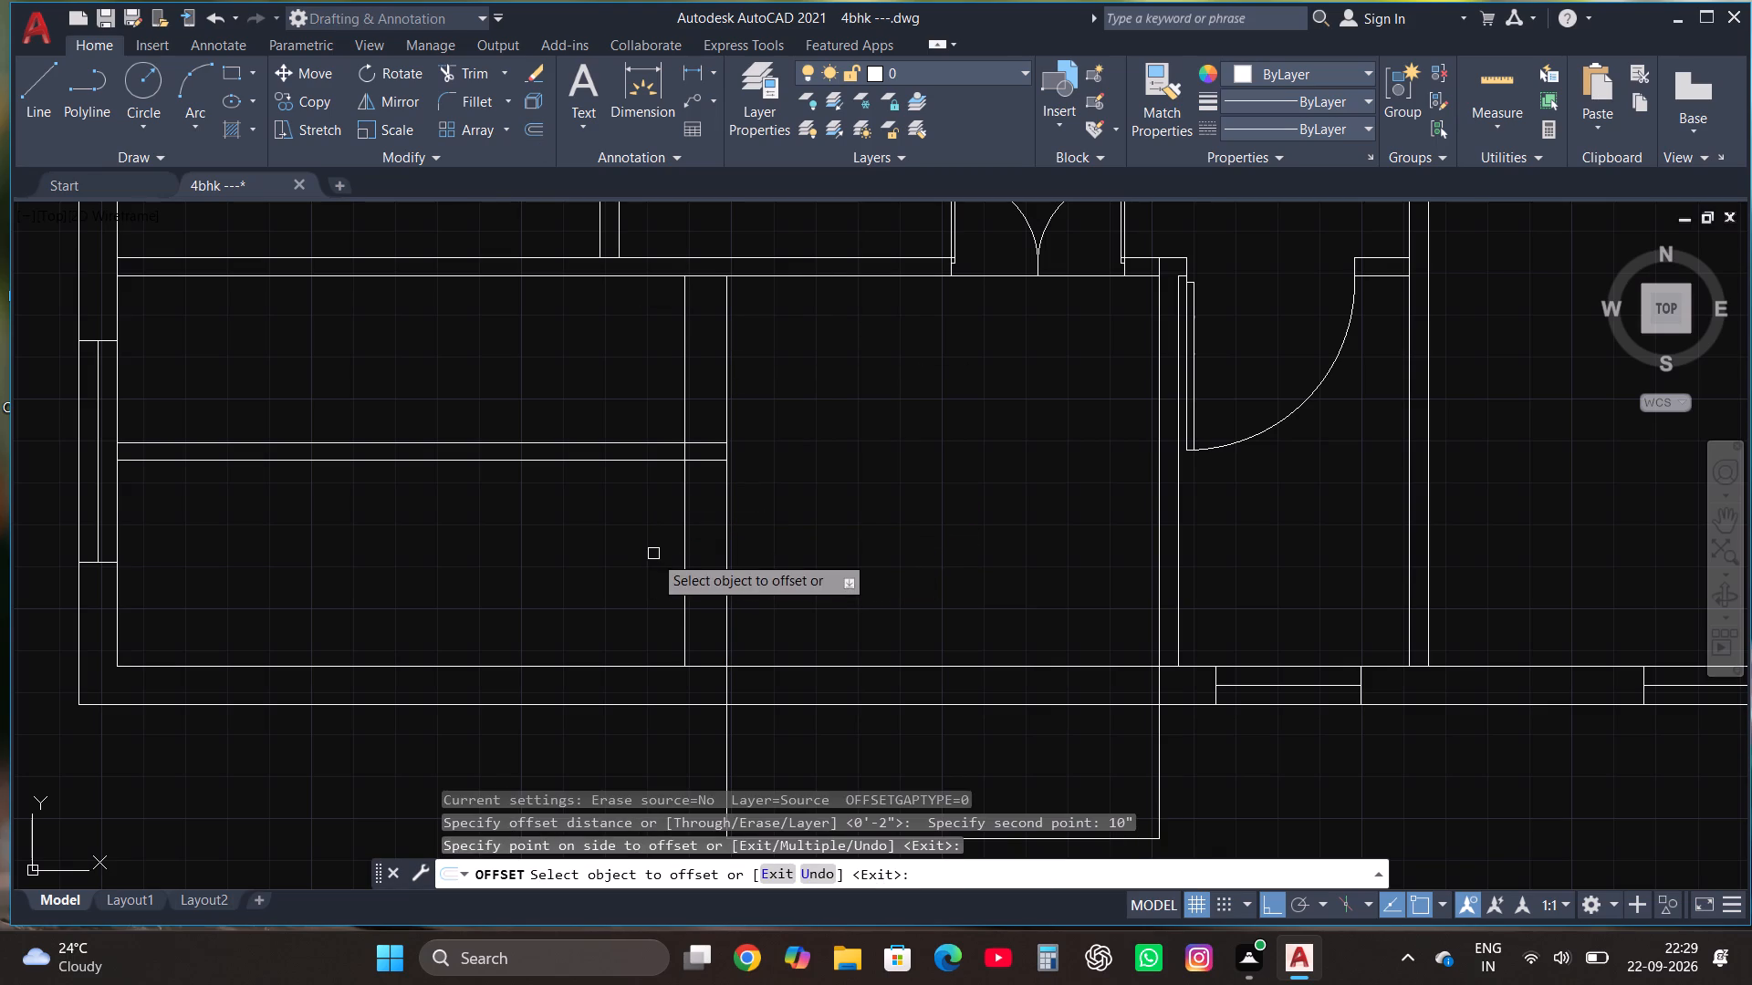
# Offset the stair tread line successively 10" to the west until nine more treads are added.
pyautogui.click(682, 594)
pyautogui.click(552, 598)
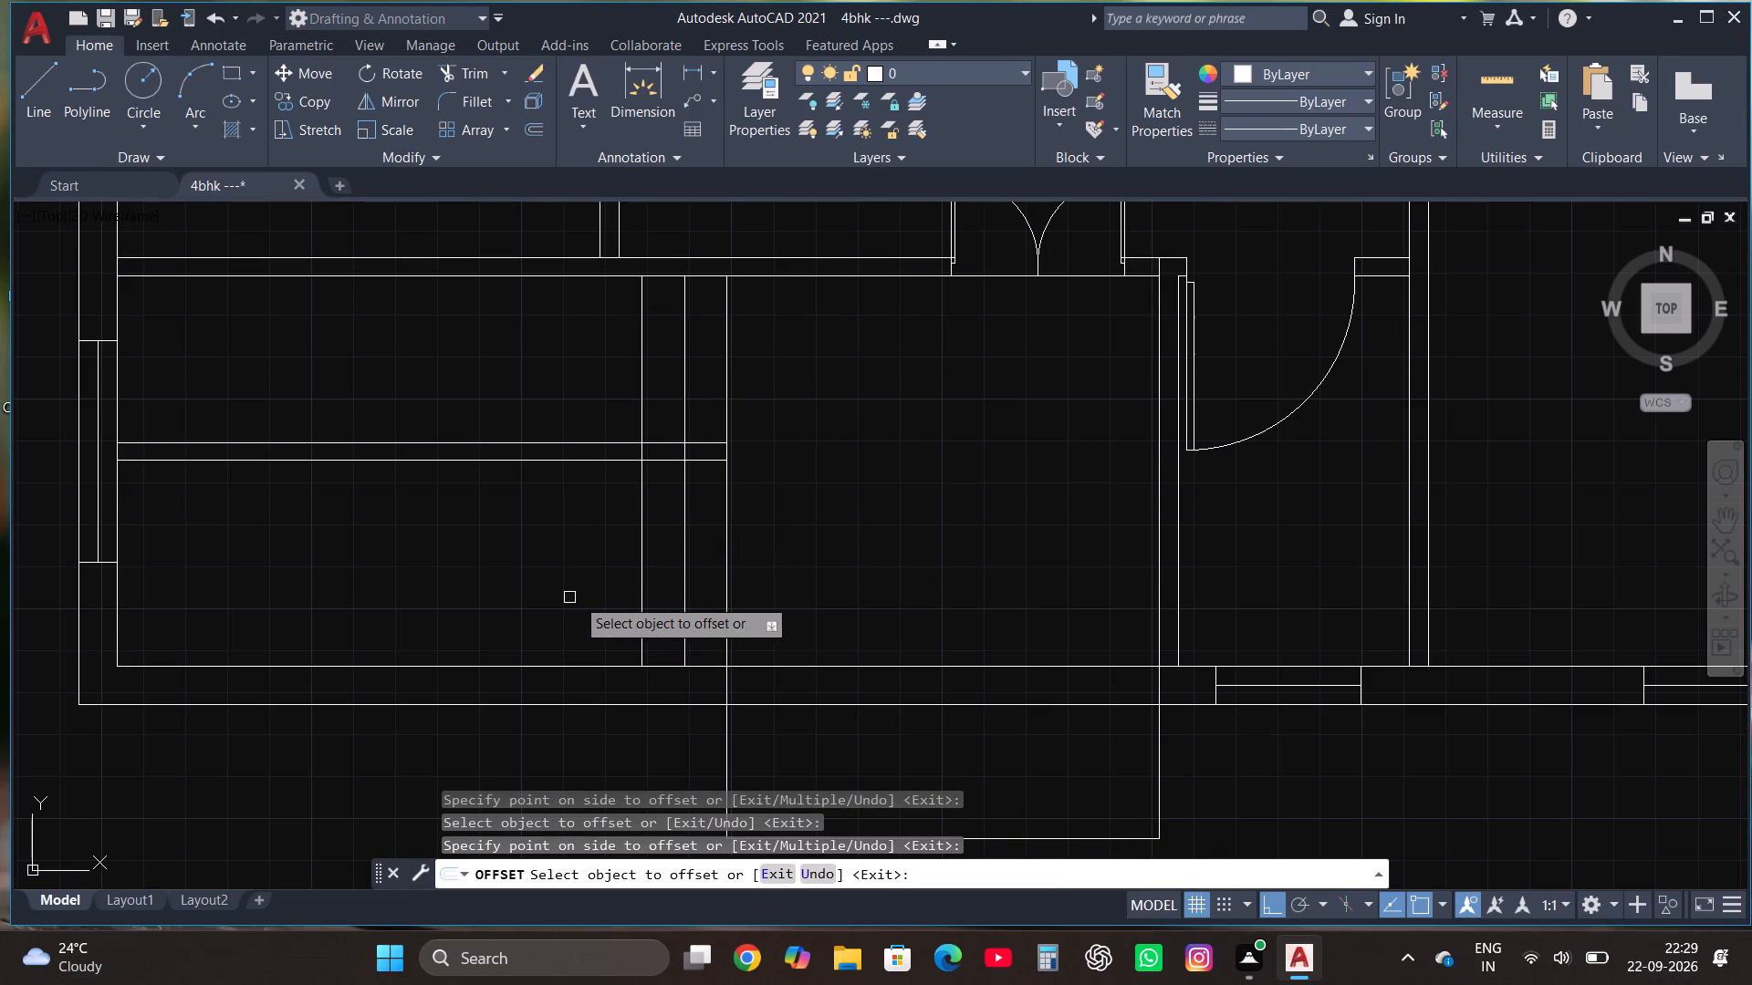
pyautogui.click(637, 618)
pyautogui.click(514, 611)
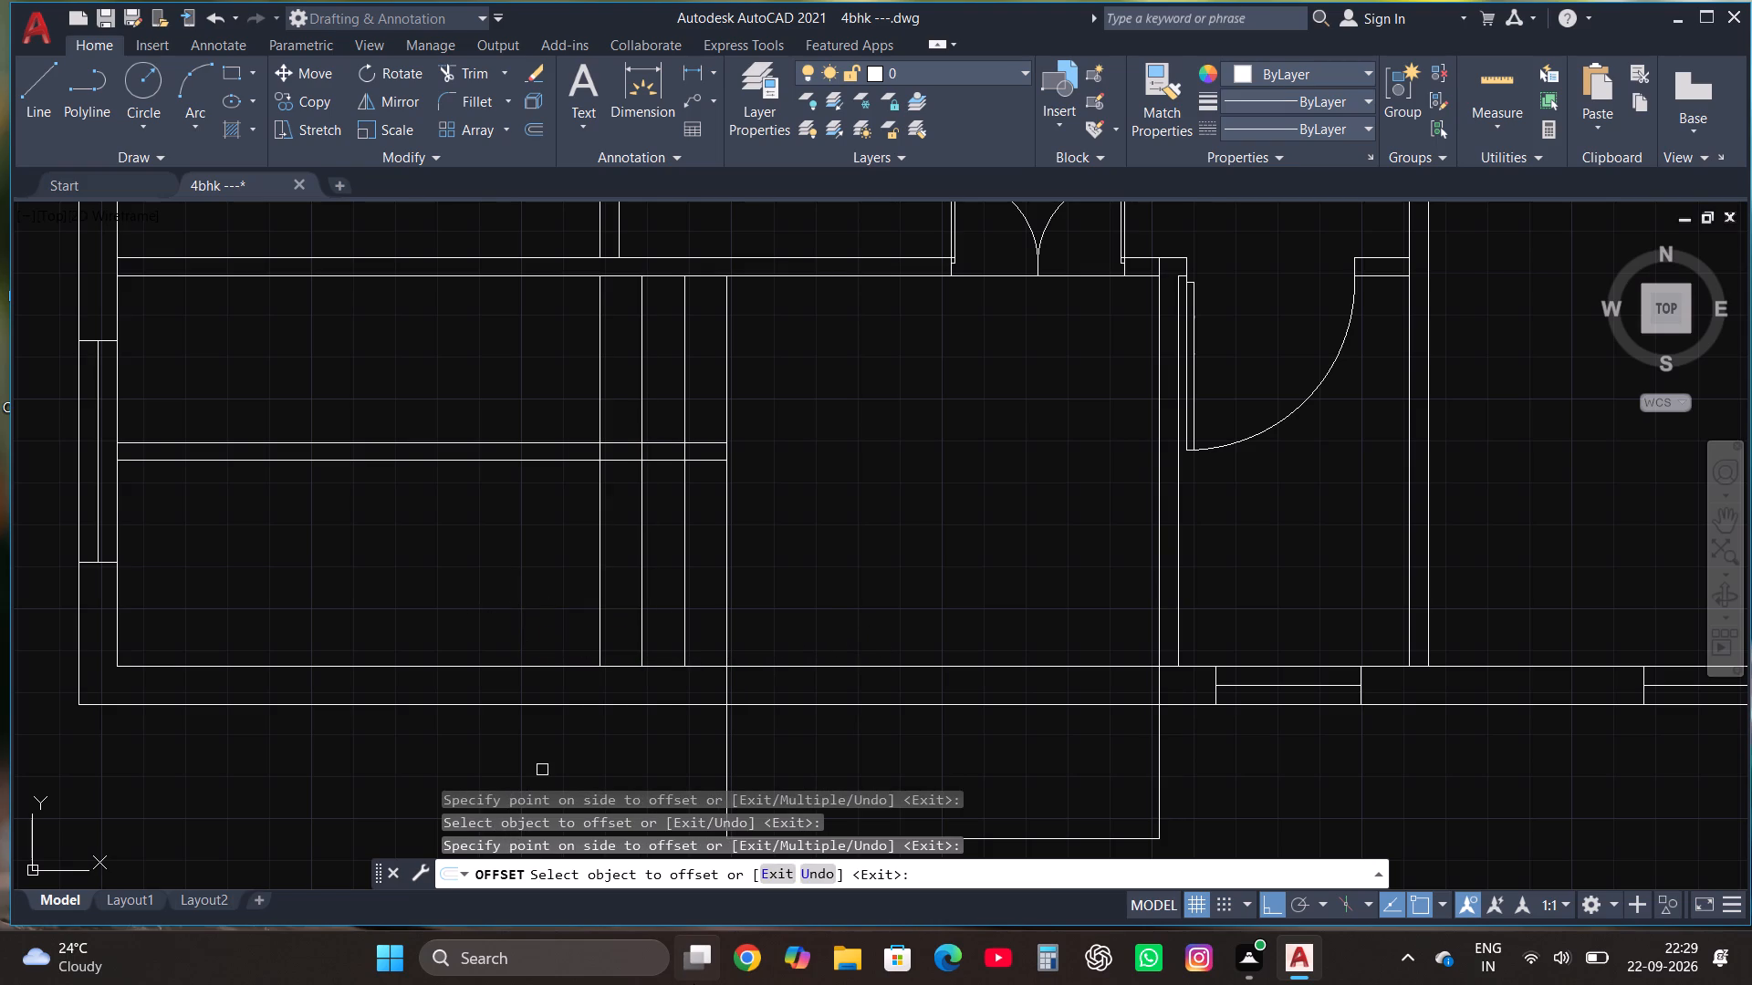
pyautogui.click(600, 572)
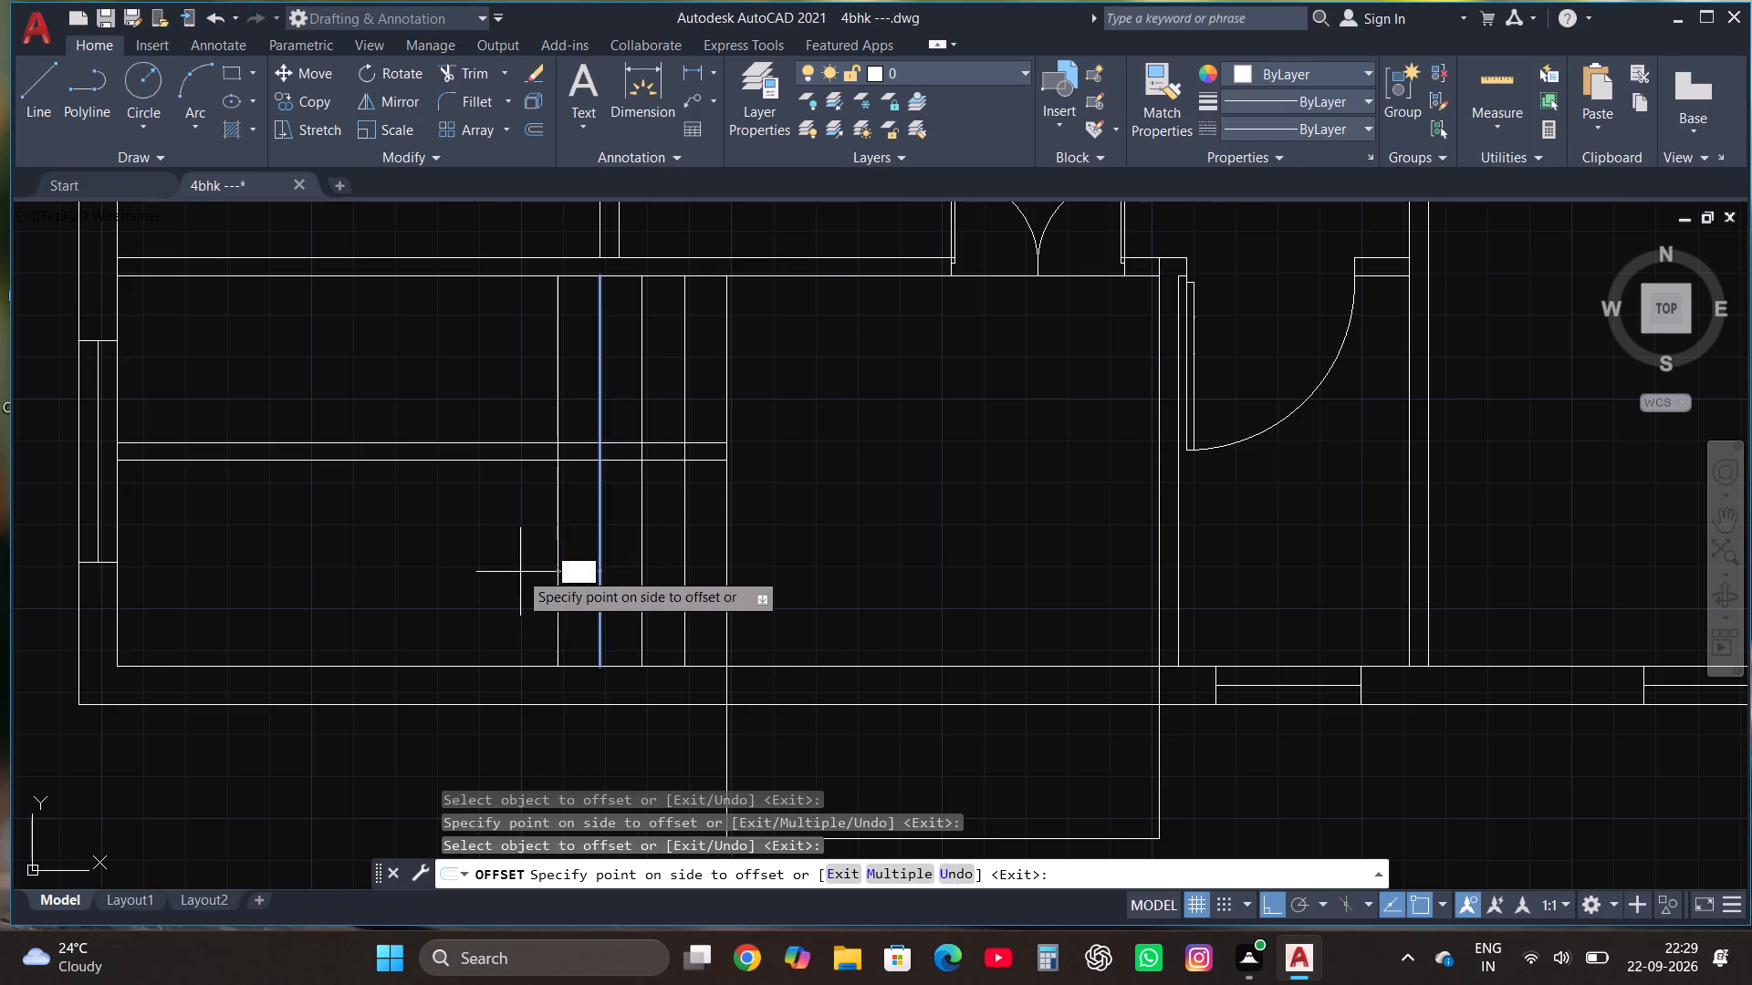
pyautogui.click(505, 570)
pyautogui.click(554, 564)
pyautogui.click(434, 564)
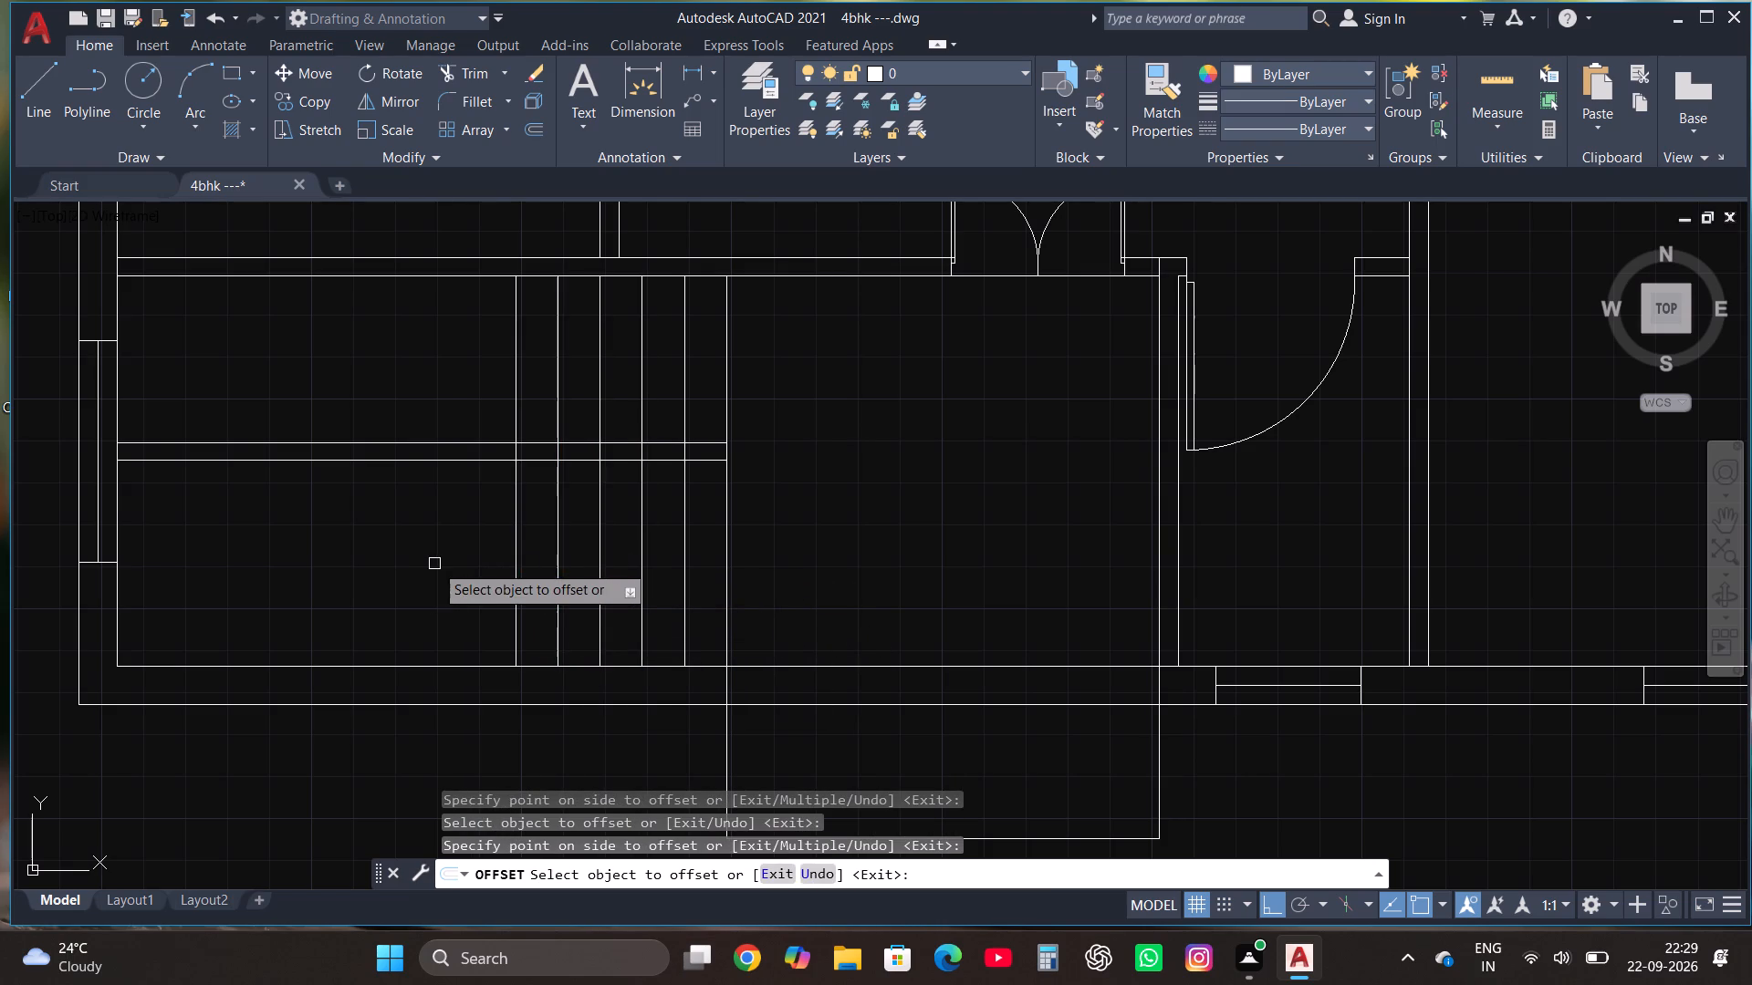
pyautogui.click(511, 565)
pyautogui.click(415, 549)
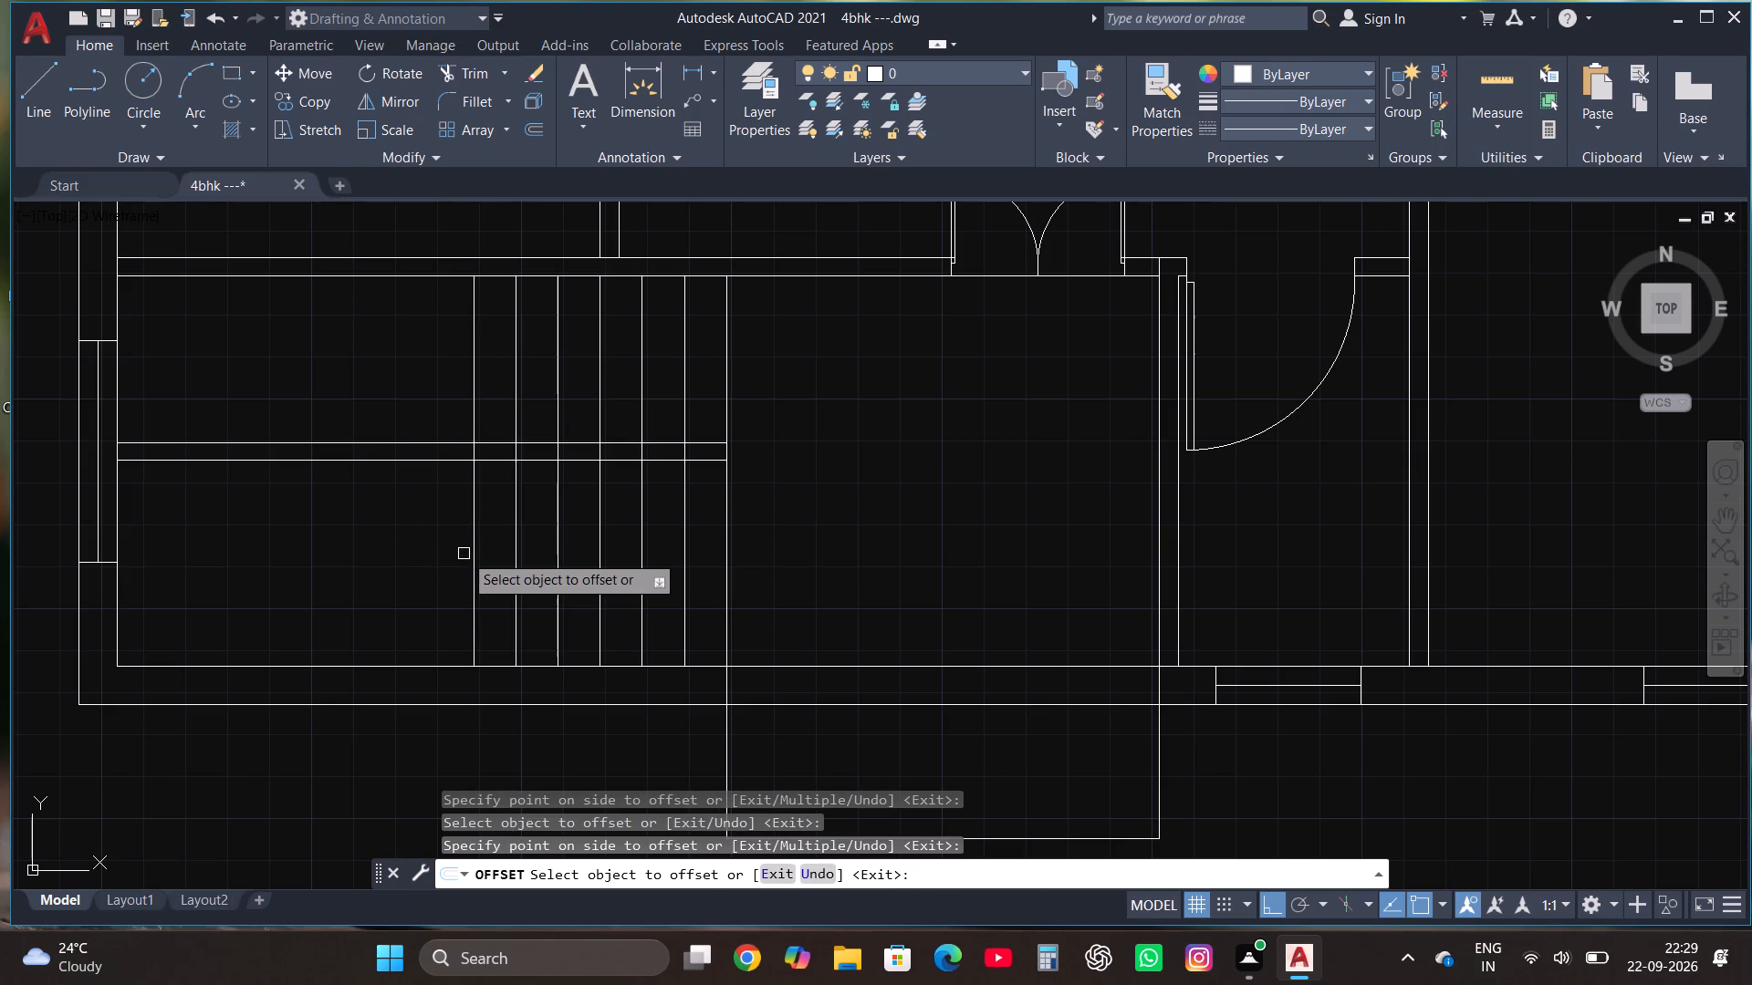
pyautogui.click(471, 554)
pyautogui.click(378, 551)
pyautogui.click(426, 547)
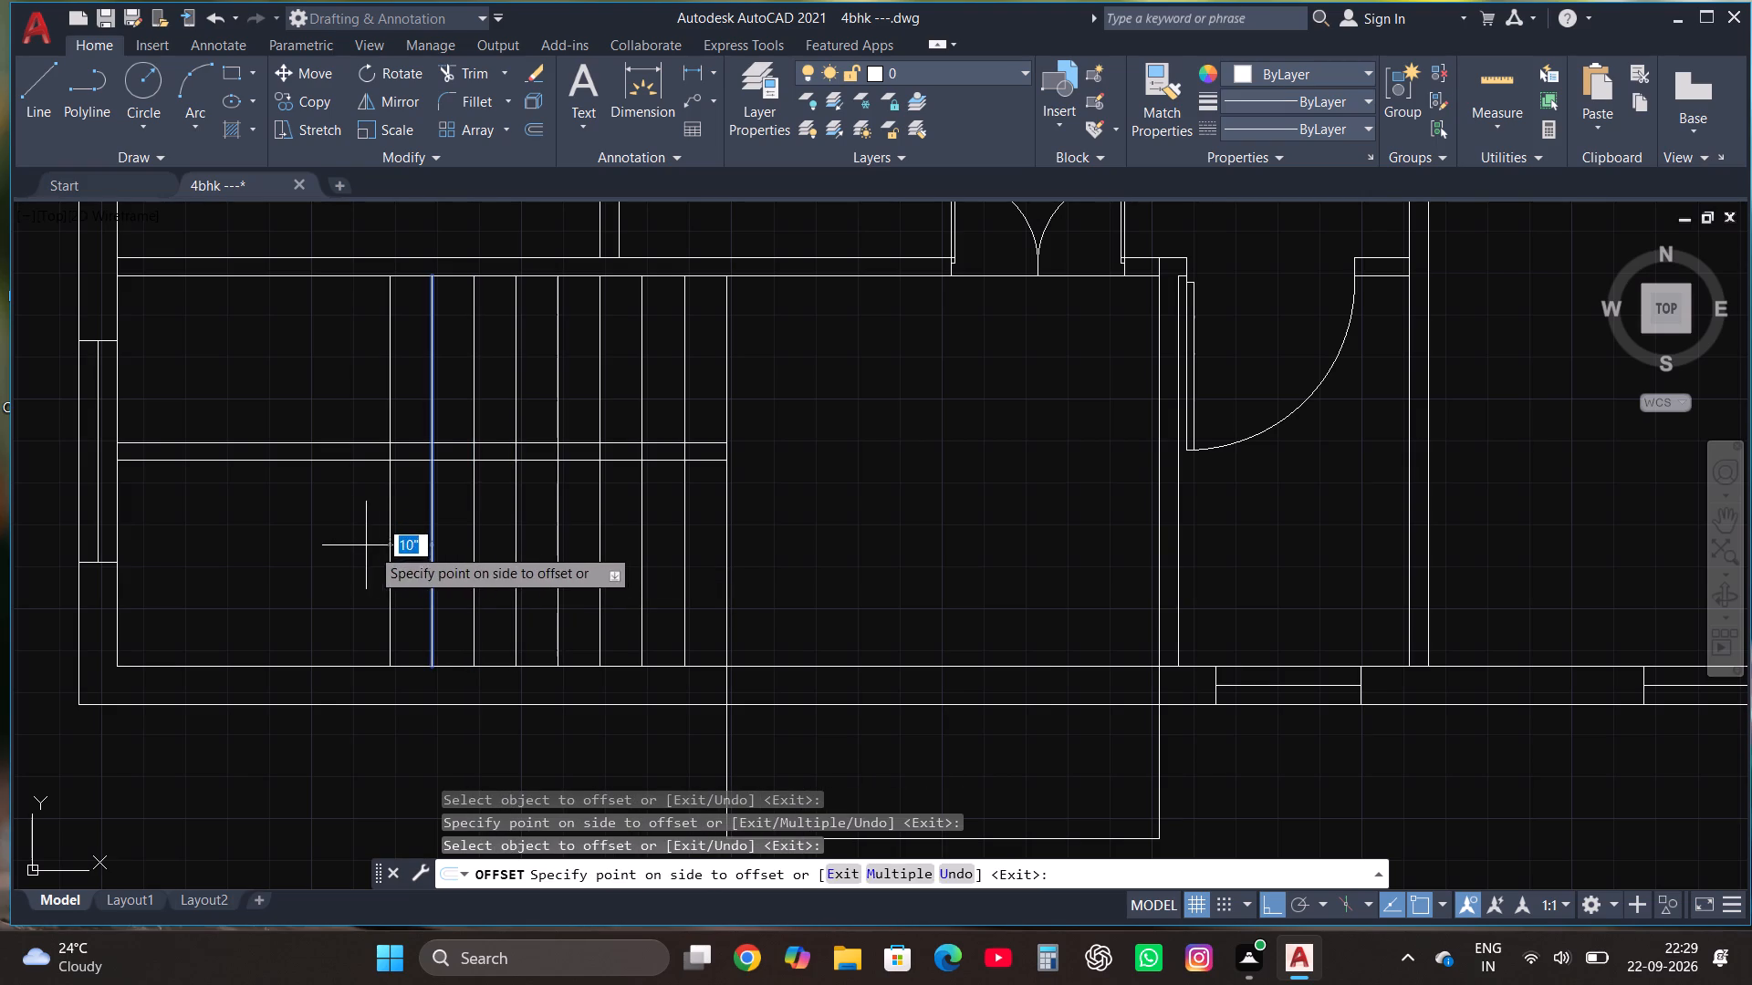
pyautogui.click(354, 542)
pyautogui.click(396, 547)
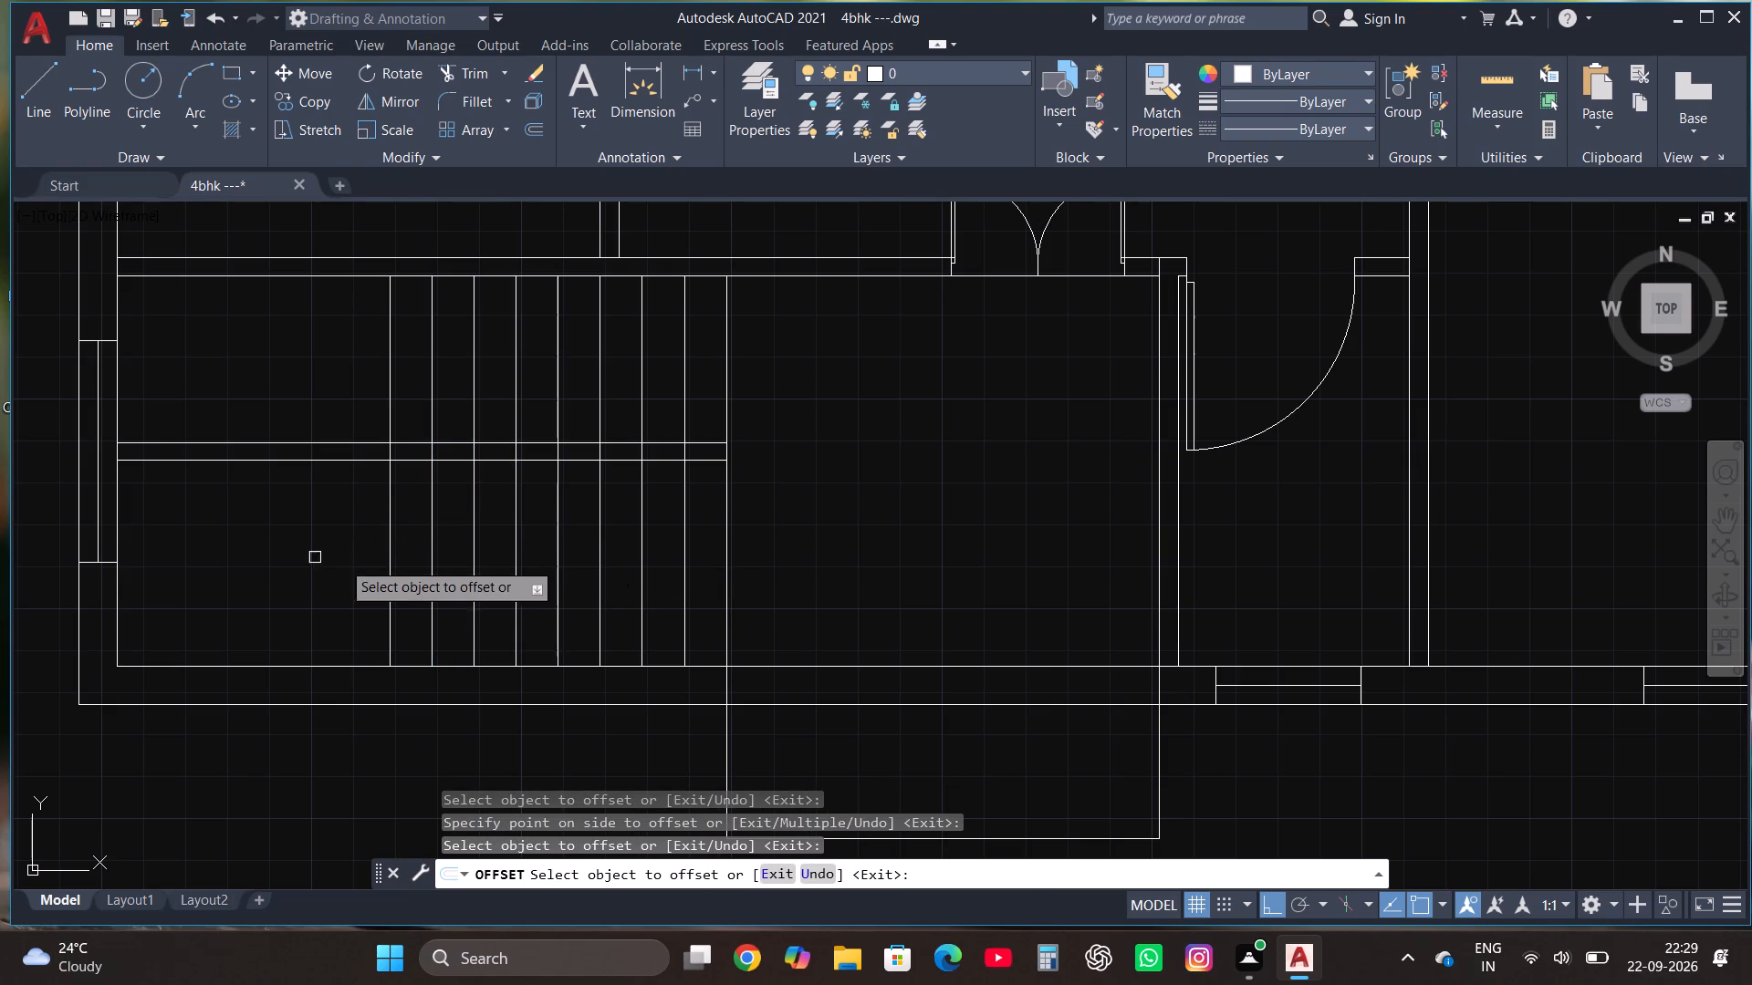
pyautogui.click(388, 572)
pyautogui.click(304, 540)
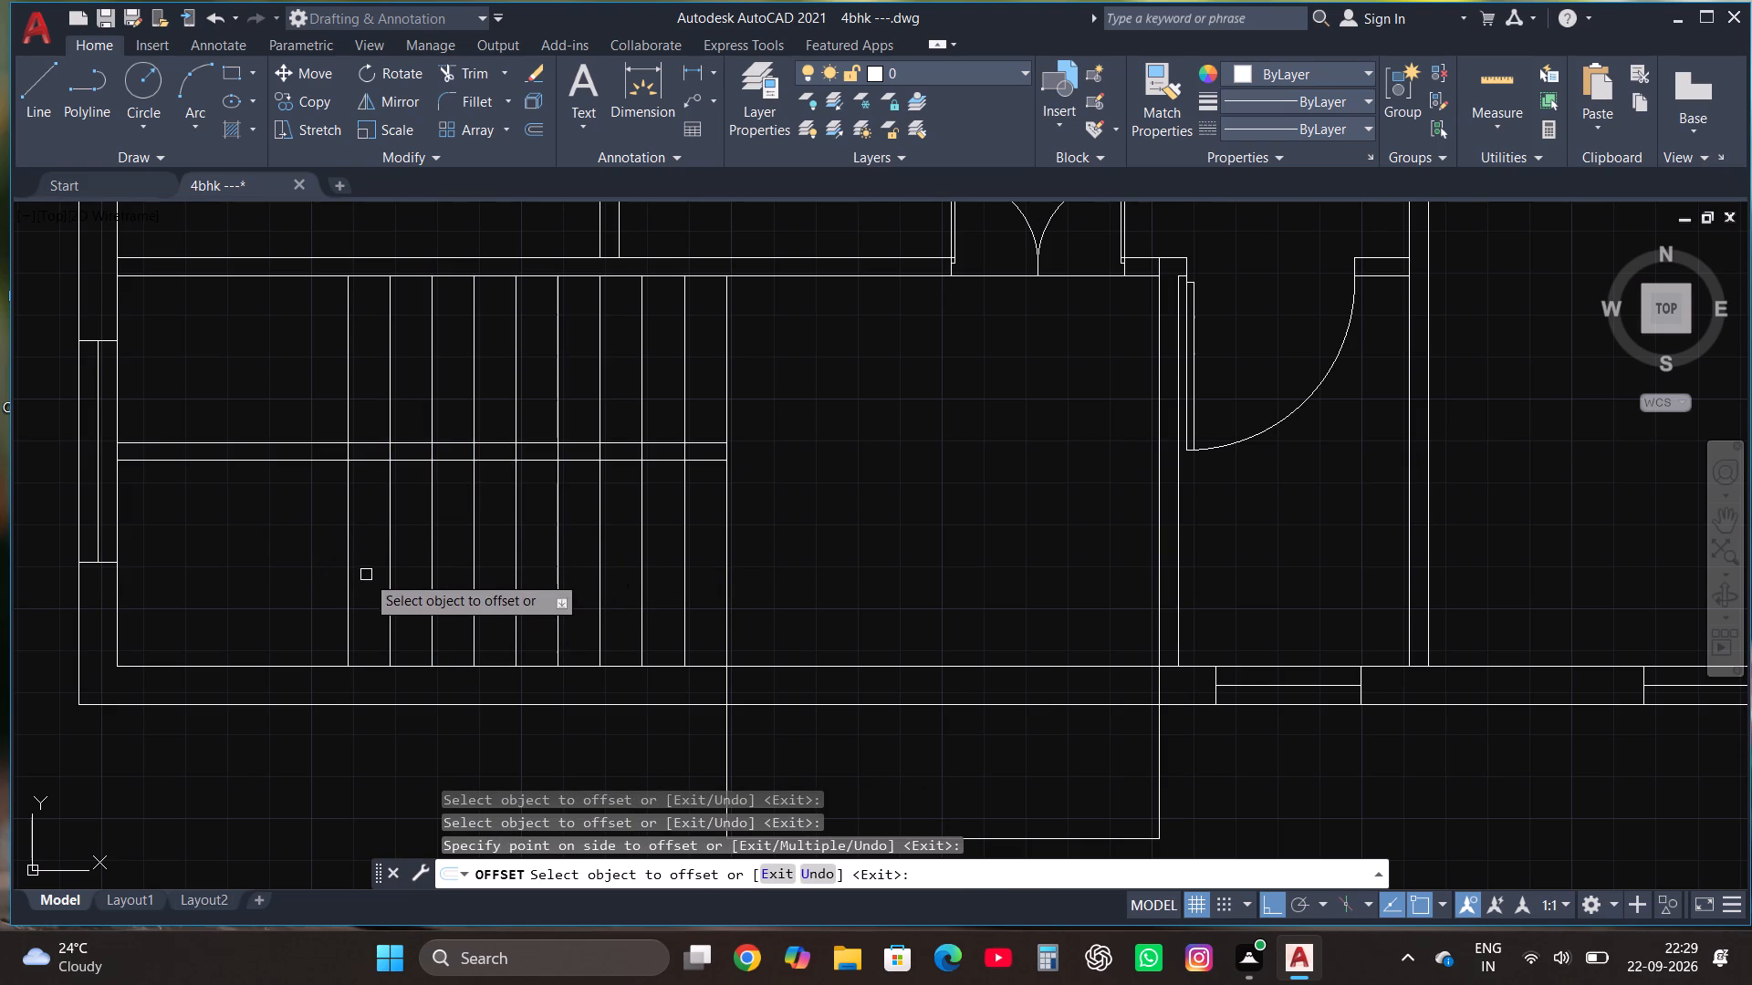
pyautogui.click(349, 573)
pyautogui.click(295, 551)
pyautogui.scroll(-1, 472, 583)
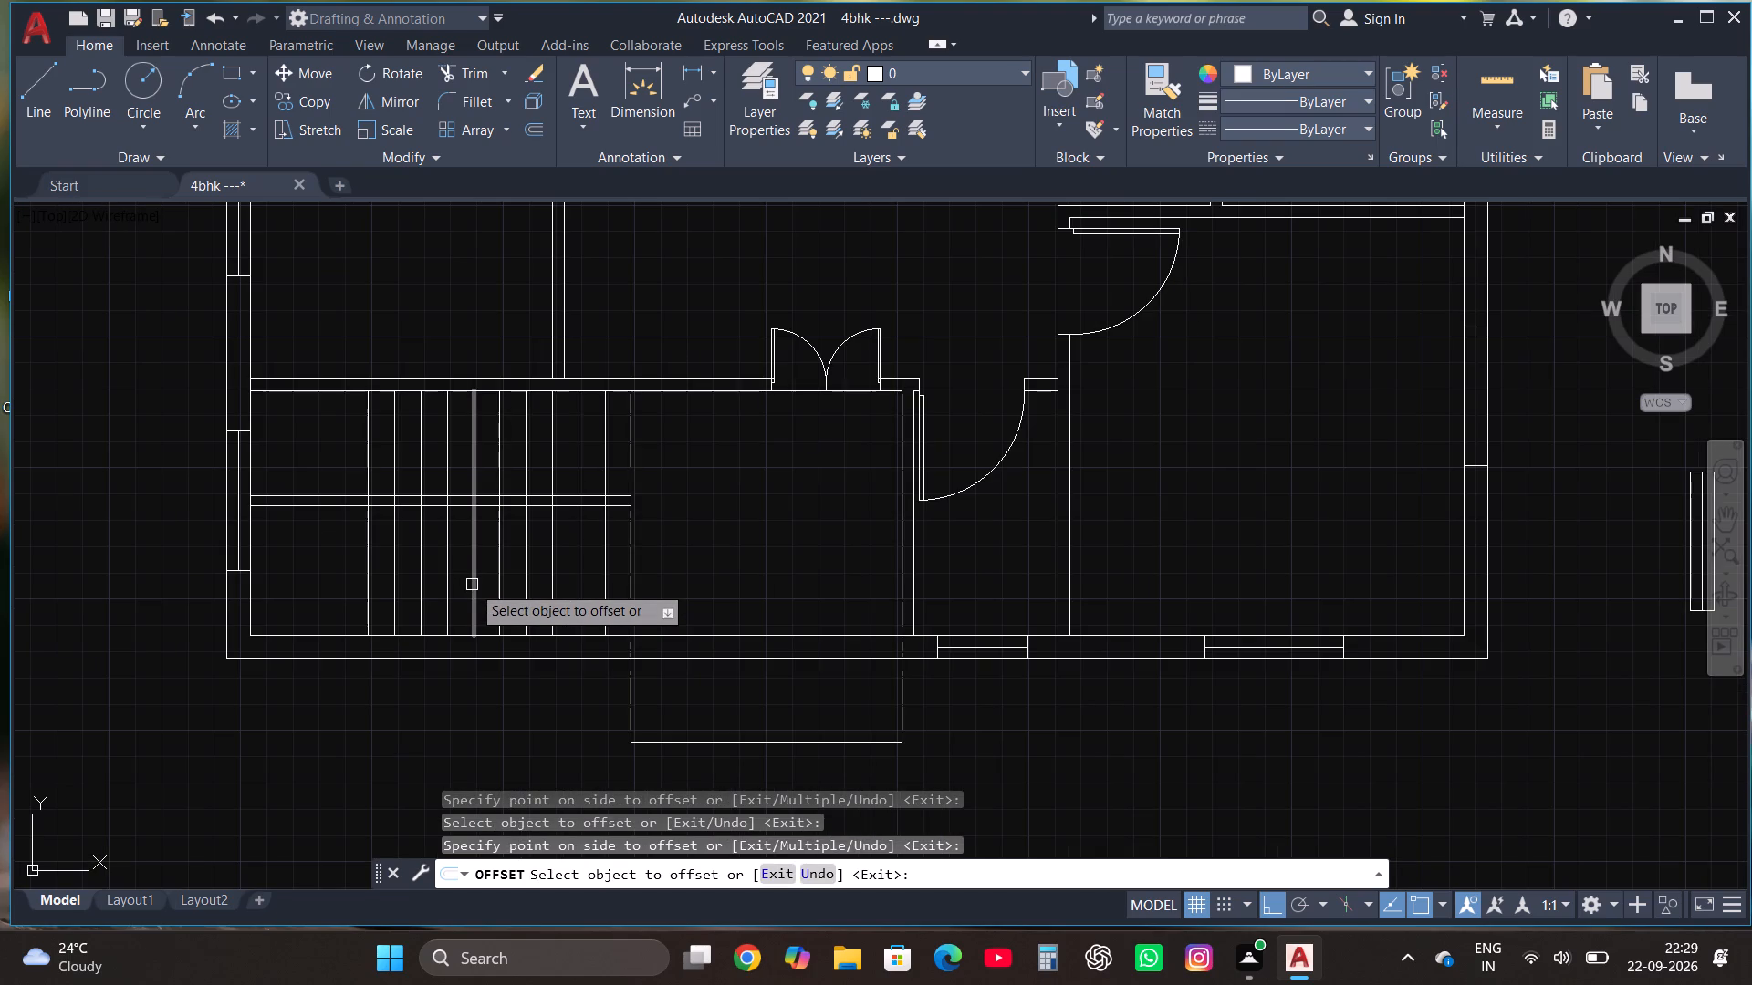
pyautogui.press('Escape')
# Trim all the tread lines between the two horizontal stair divider lines.
pyautogui.scroll(3, 393, 521)
pyautogui.click(458, 79)
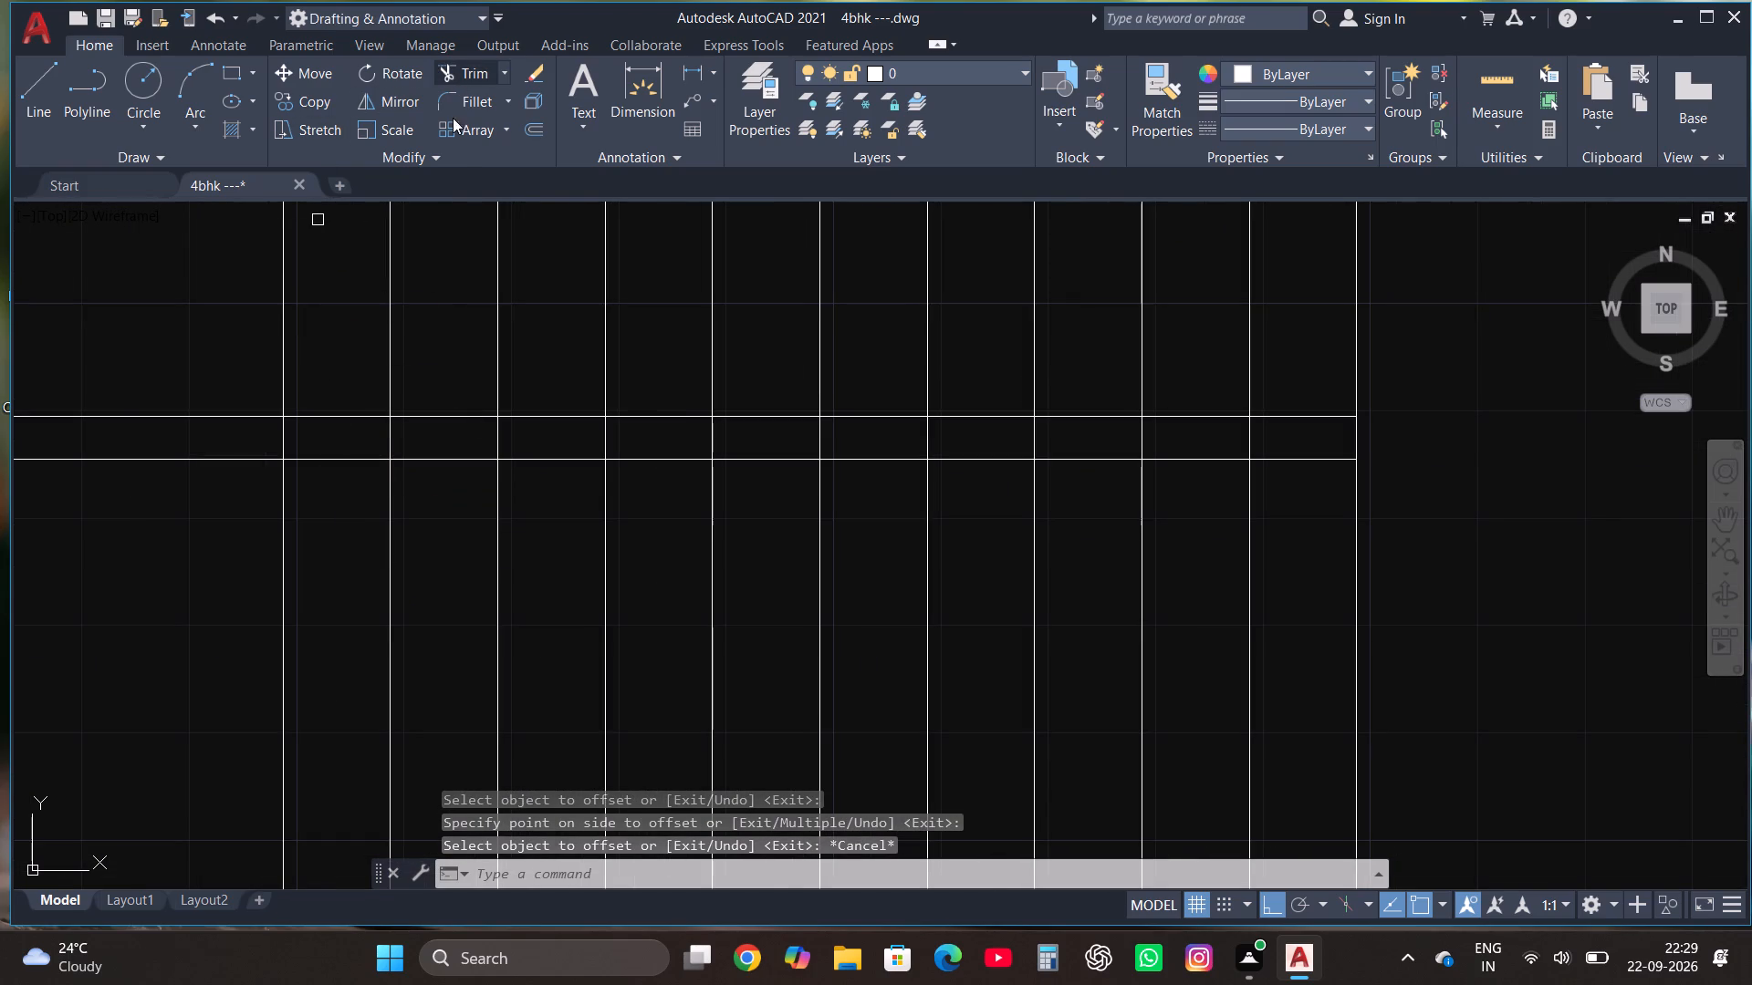
pyautogui.click(342, 441)
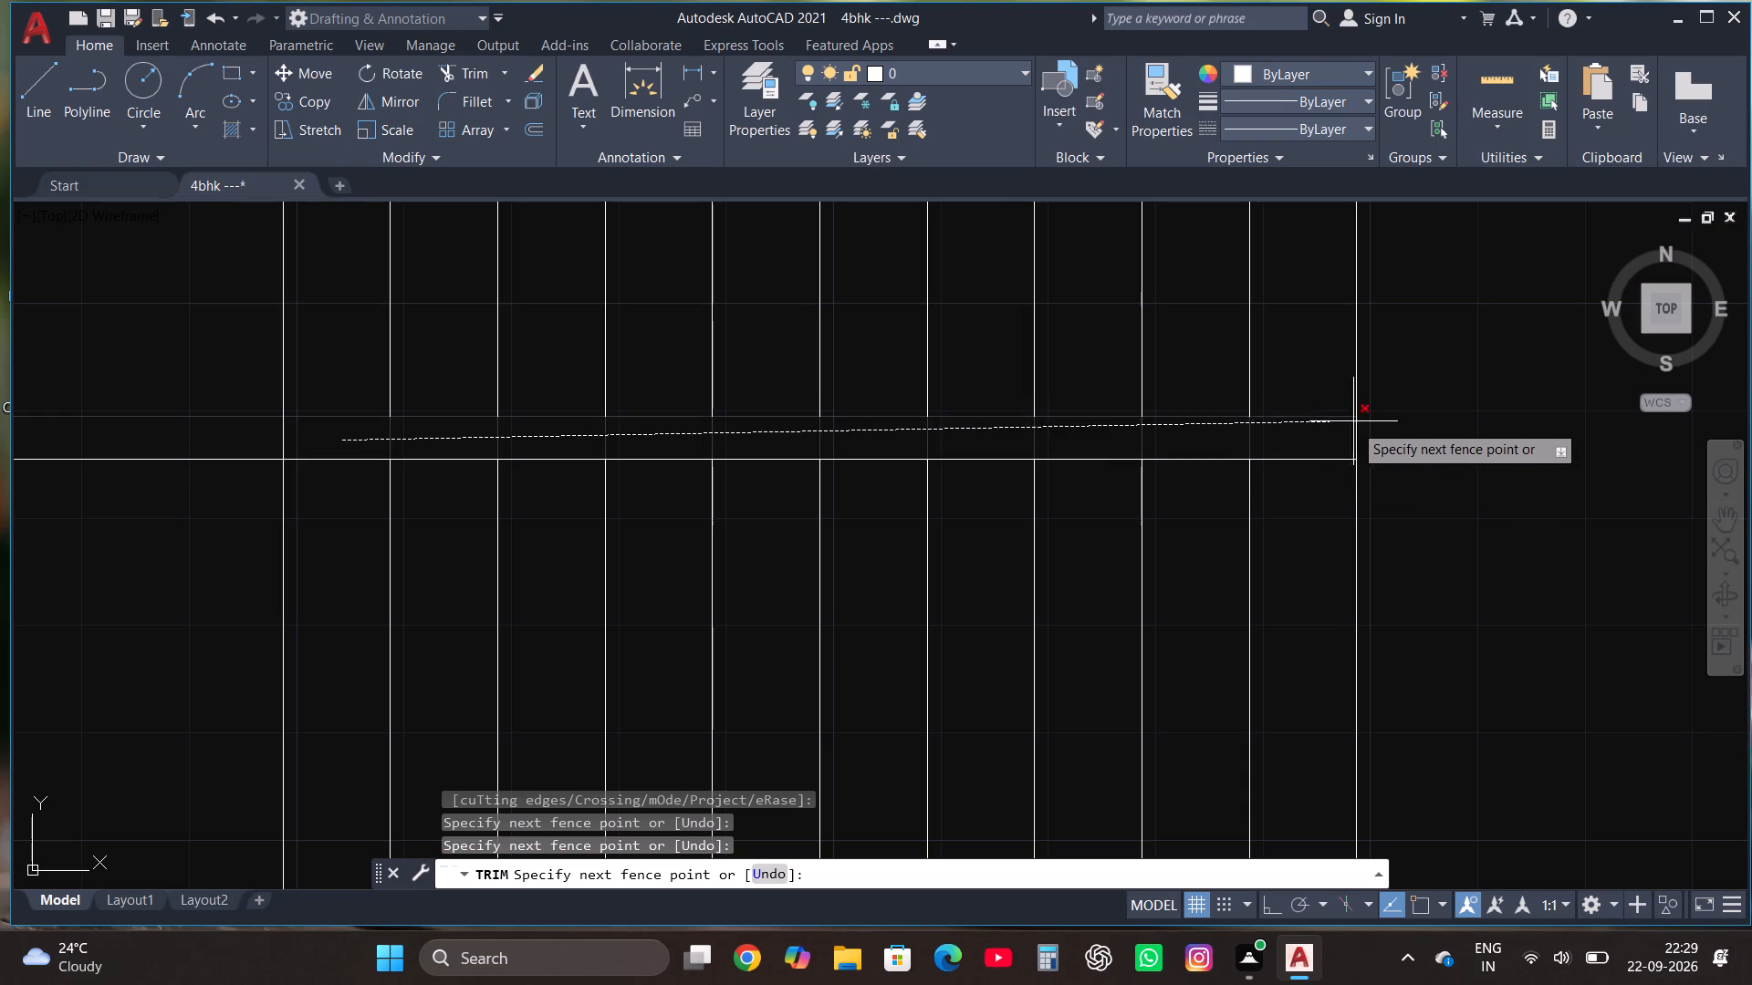
pyautogui.click(1391, 442)
pyautogui.scroll(-3, 1386, 451)
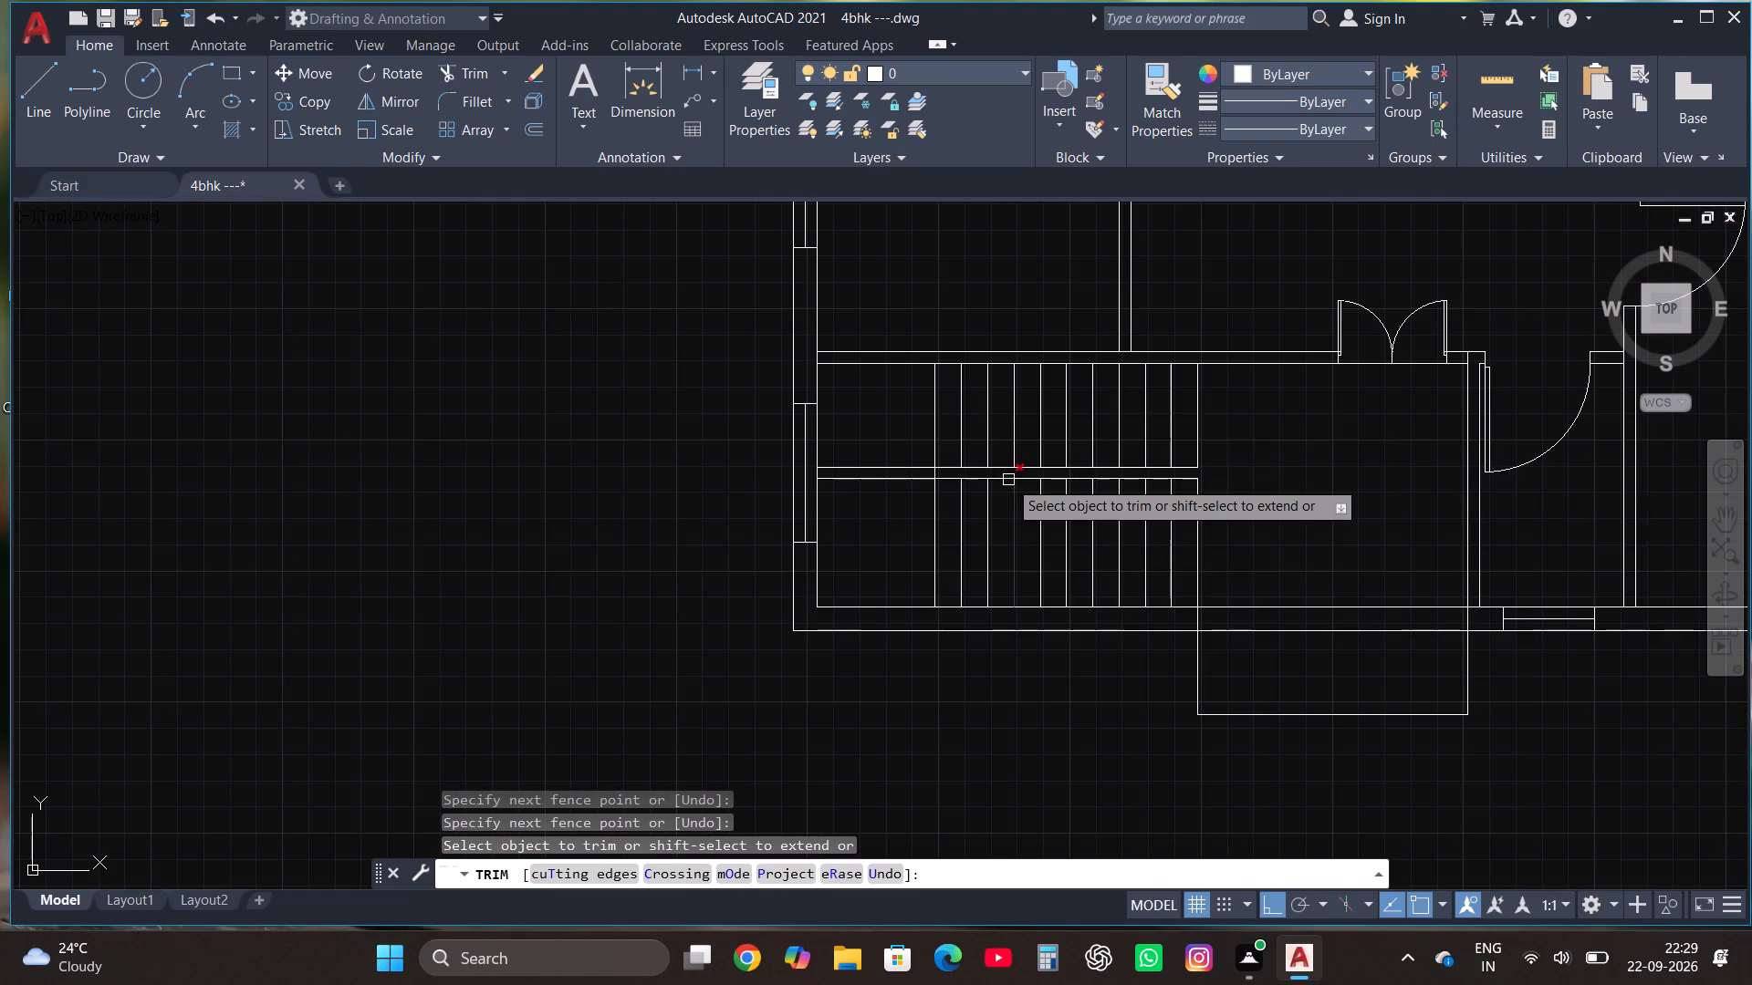
pyautogui.press('Escape')
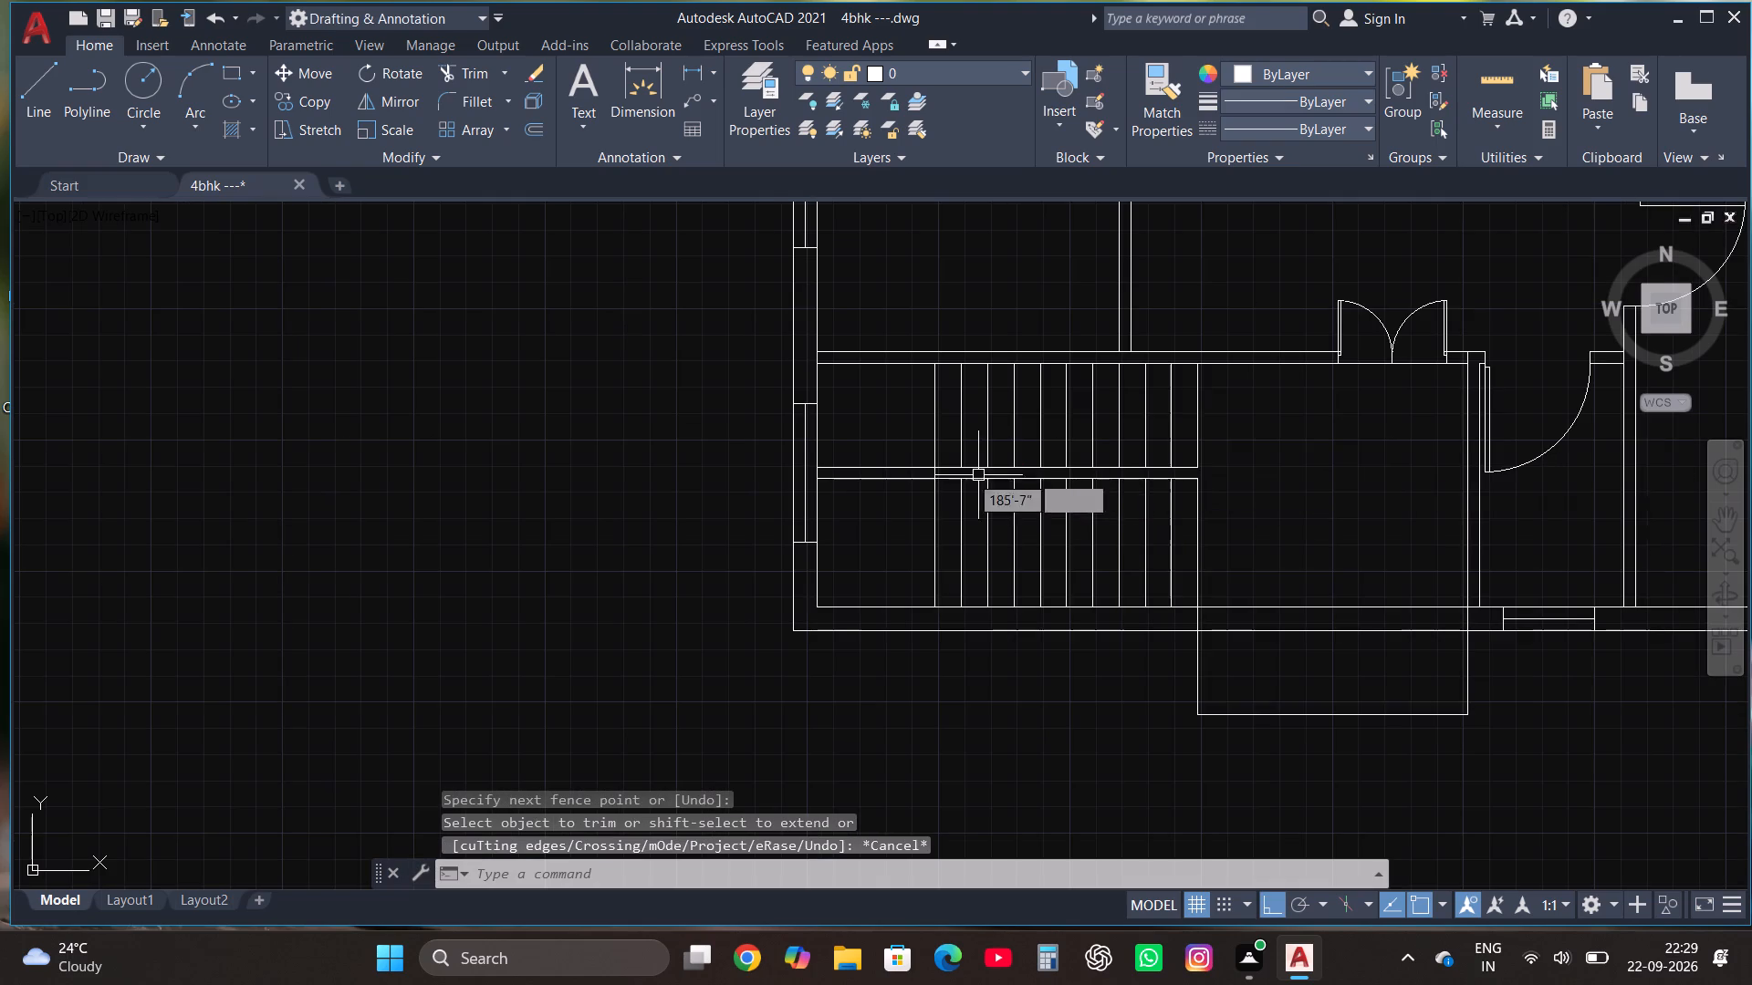
# Draw a horizontal direction line about 2'-7" long, running west from the entrance area across the lower flight's first treads.
pyautogui.scroll(-2, 767, 476)
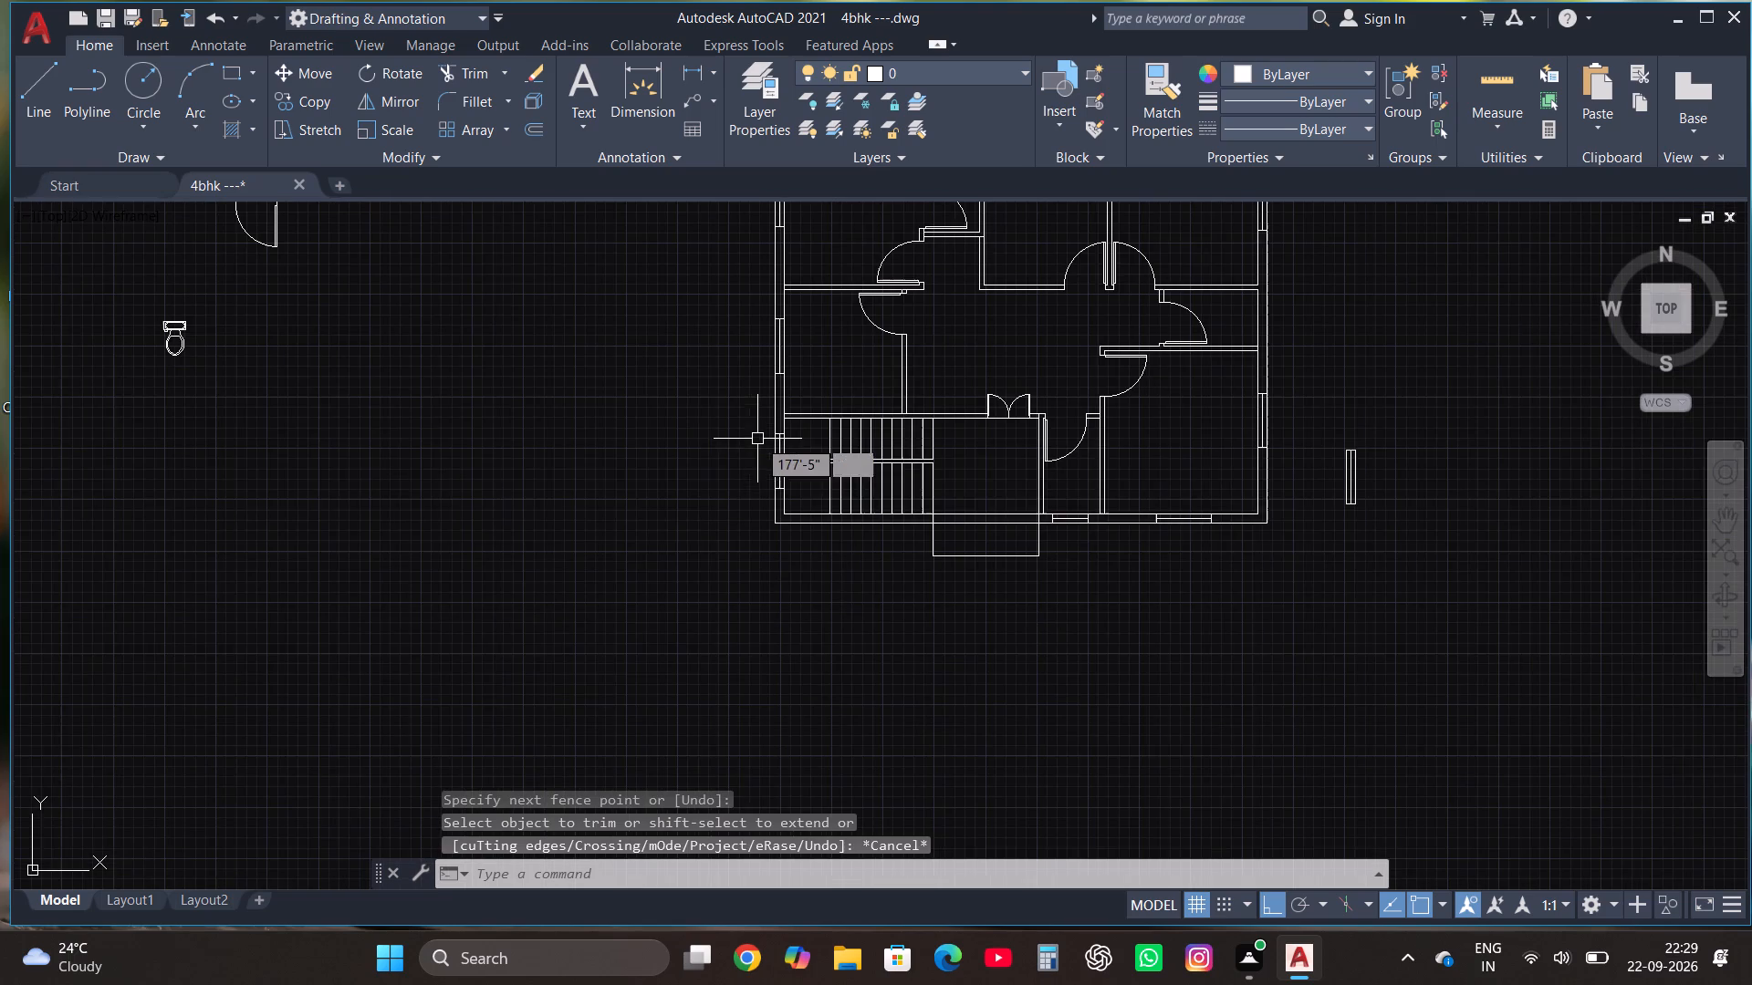
pyautogui.scroll(3, 1017, 593)
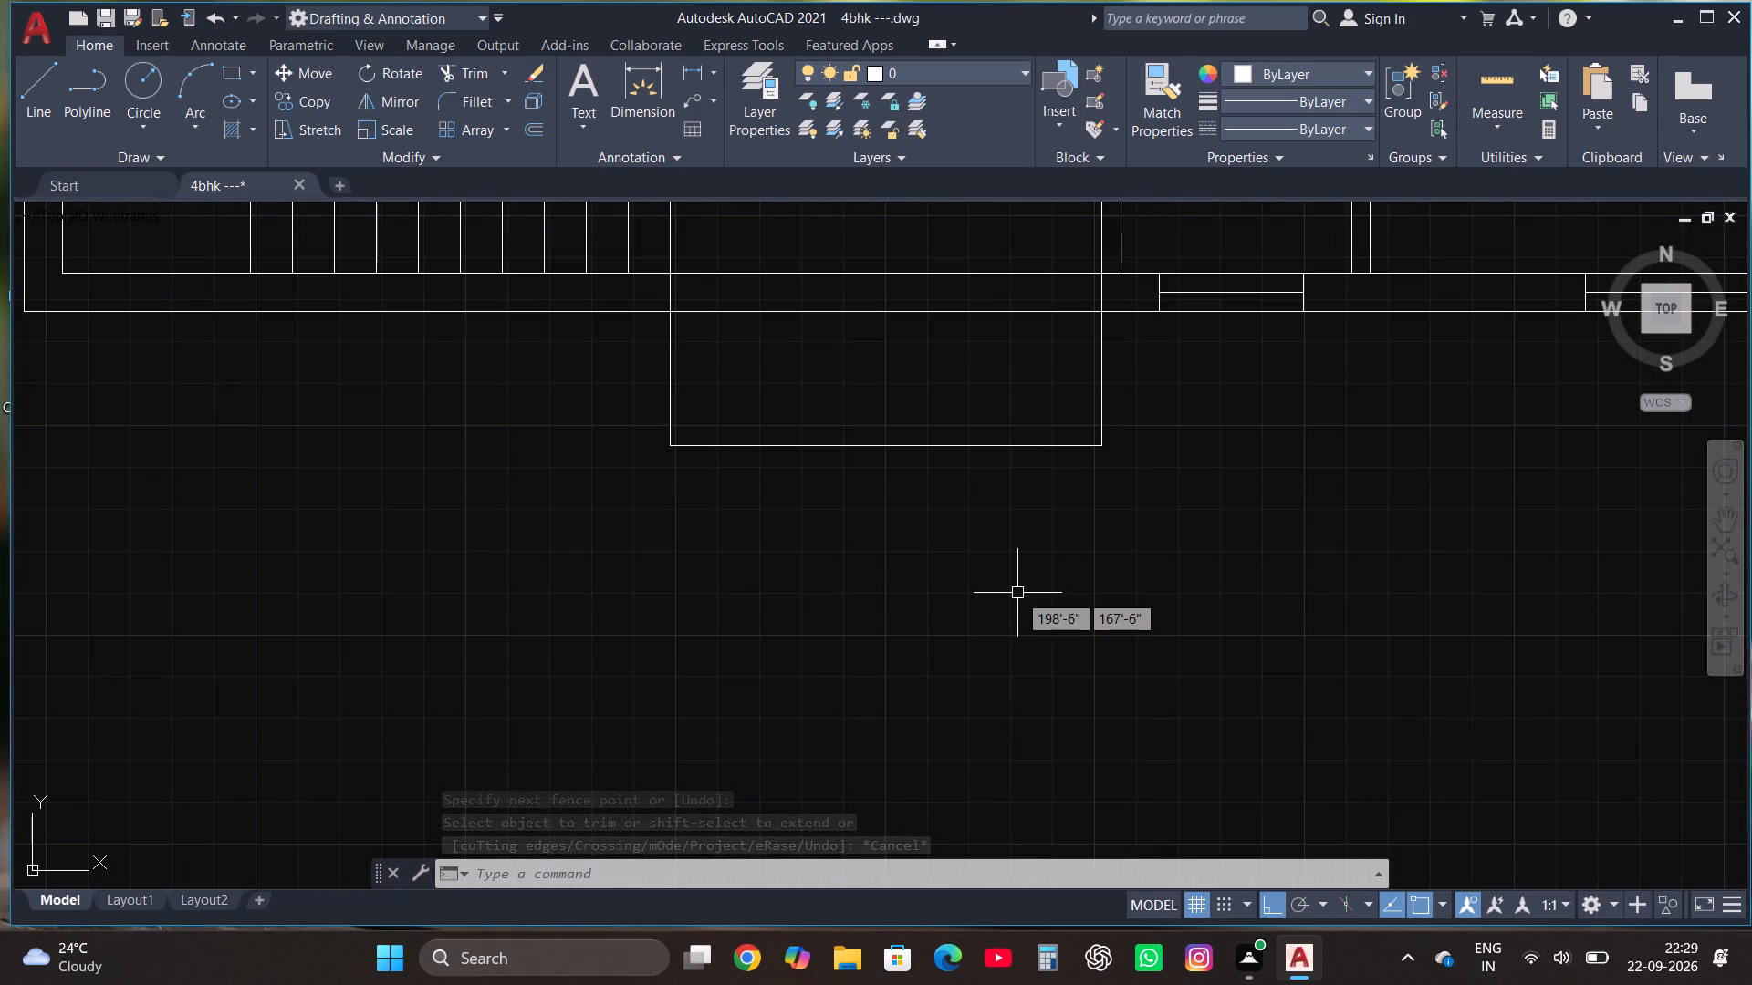
pyautogui.scroll(-1, 1004, 638)
pyautogui.scroll(1, 965, 413)
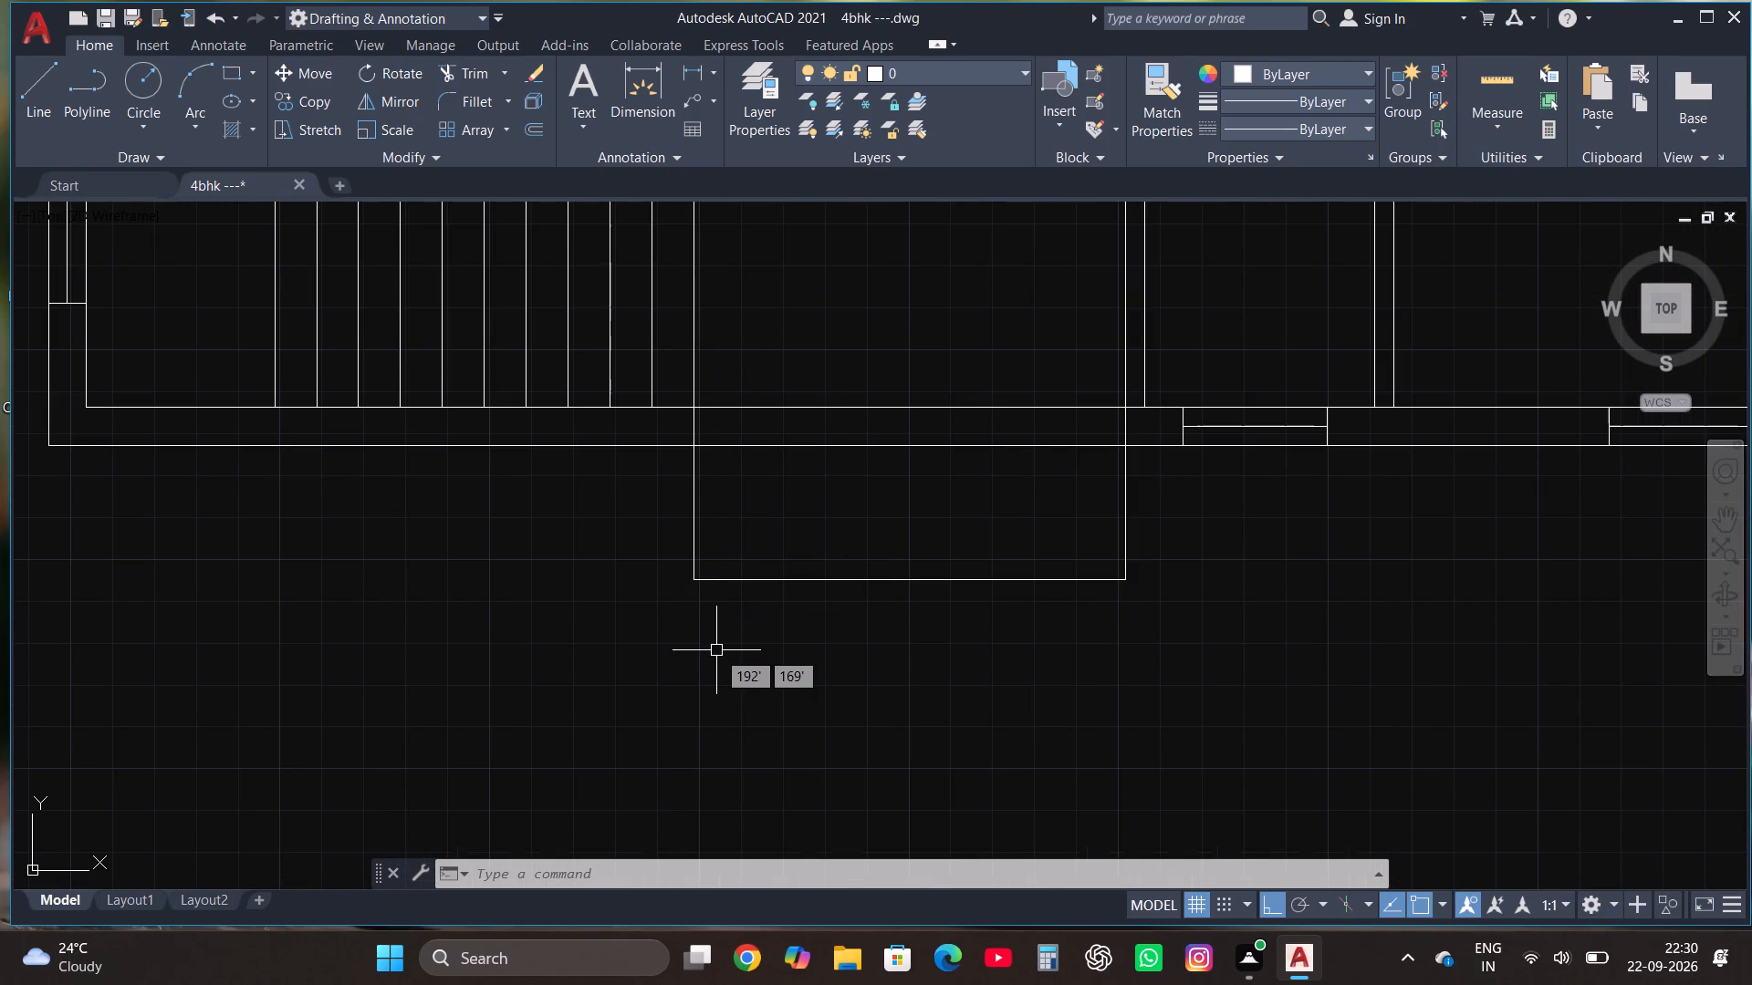
pyautogui.scroll(-1, 717, 652)
pyautogui.click(47, 85)
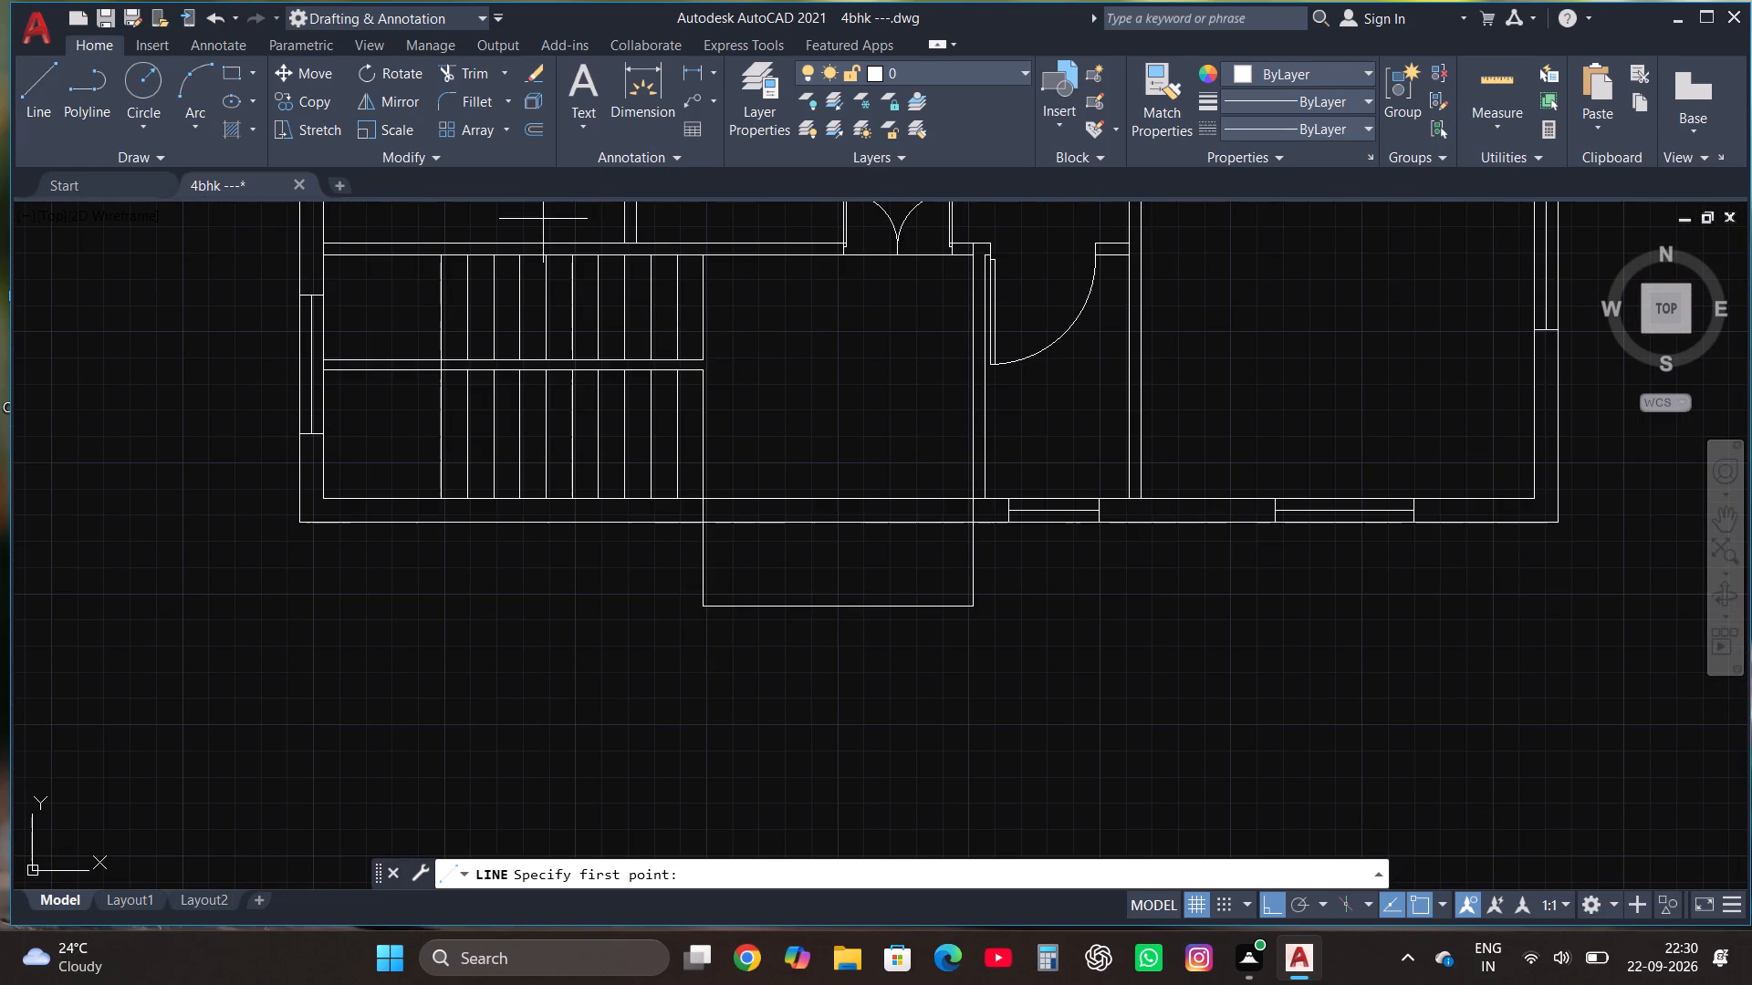
pyautogui.scroll(3, 658, 427)
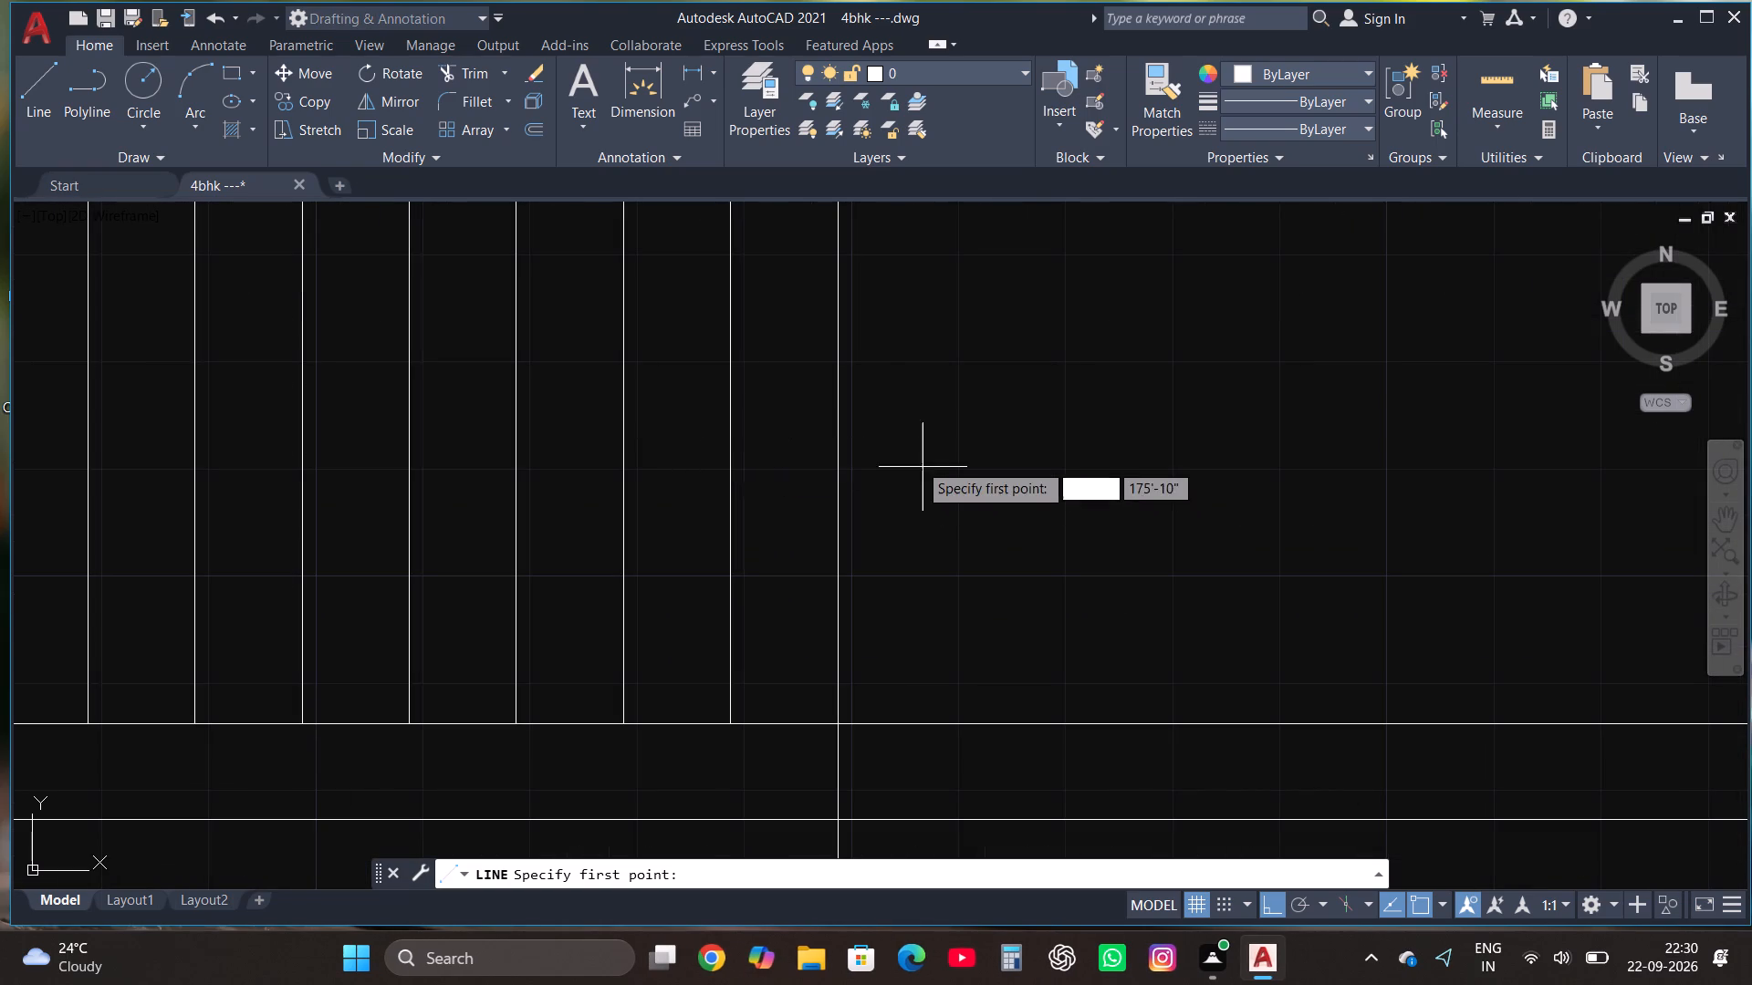
pyautogui.click(925, 445)
pyautogui.scroll(-1, 925, 445)
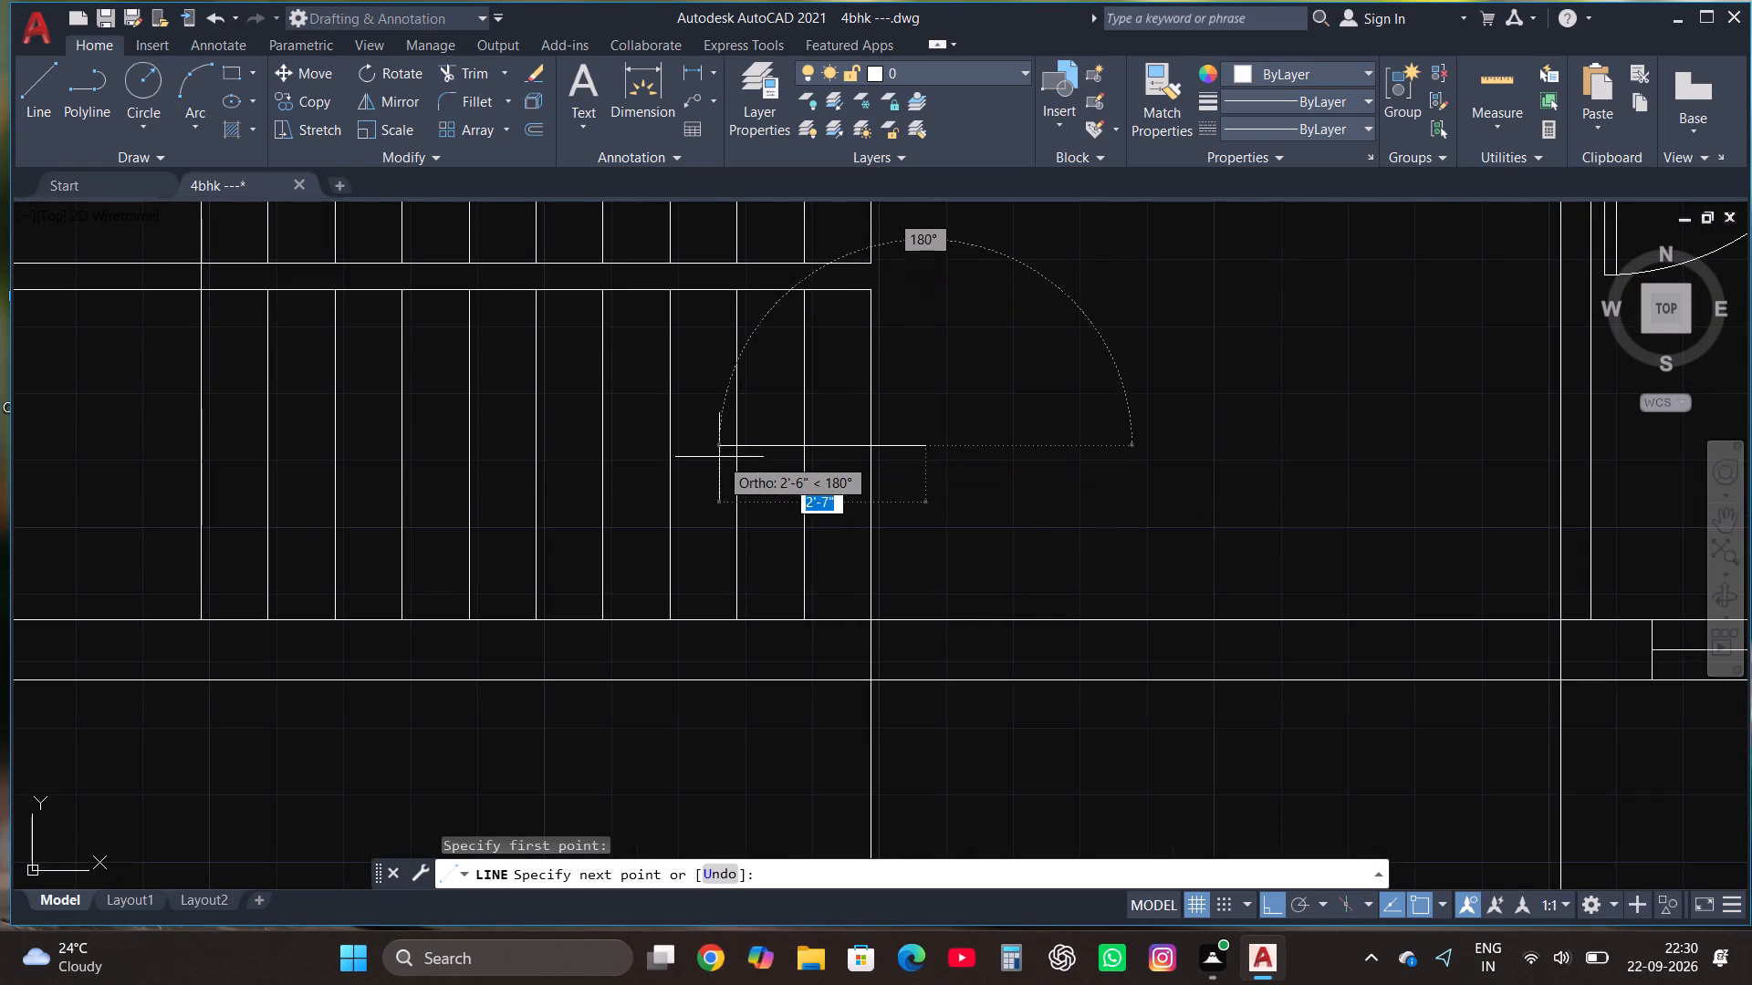
pyautogui.click(714, 452)
# Add a triangular arrowhead at the direction line's west end, with a base extending 3" to each side and its tip on the next tread.
pyautogui.scroll(2, 693, 399)
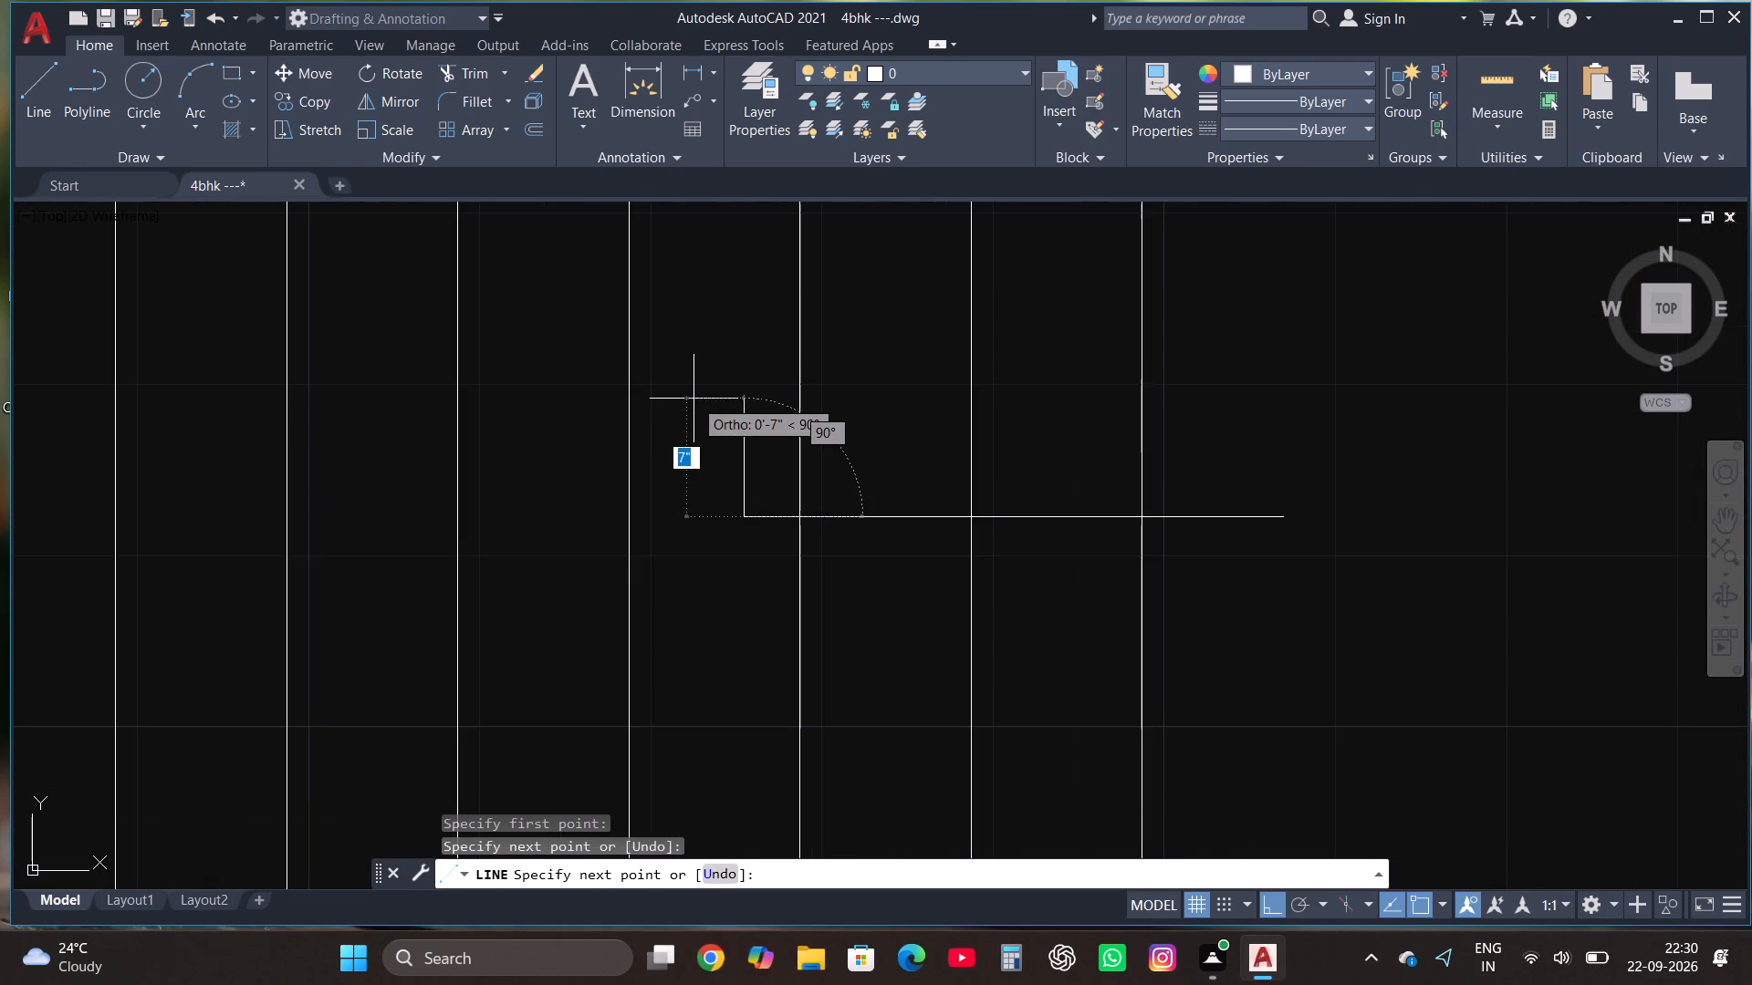
pyautogui.write('3"')
pyautogui.press('Return')
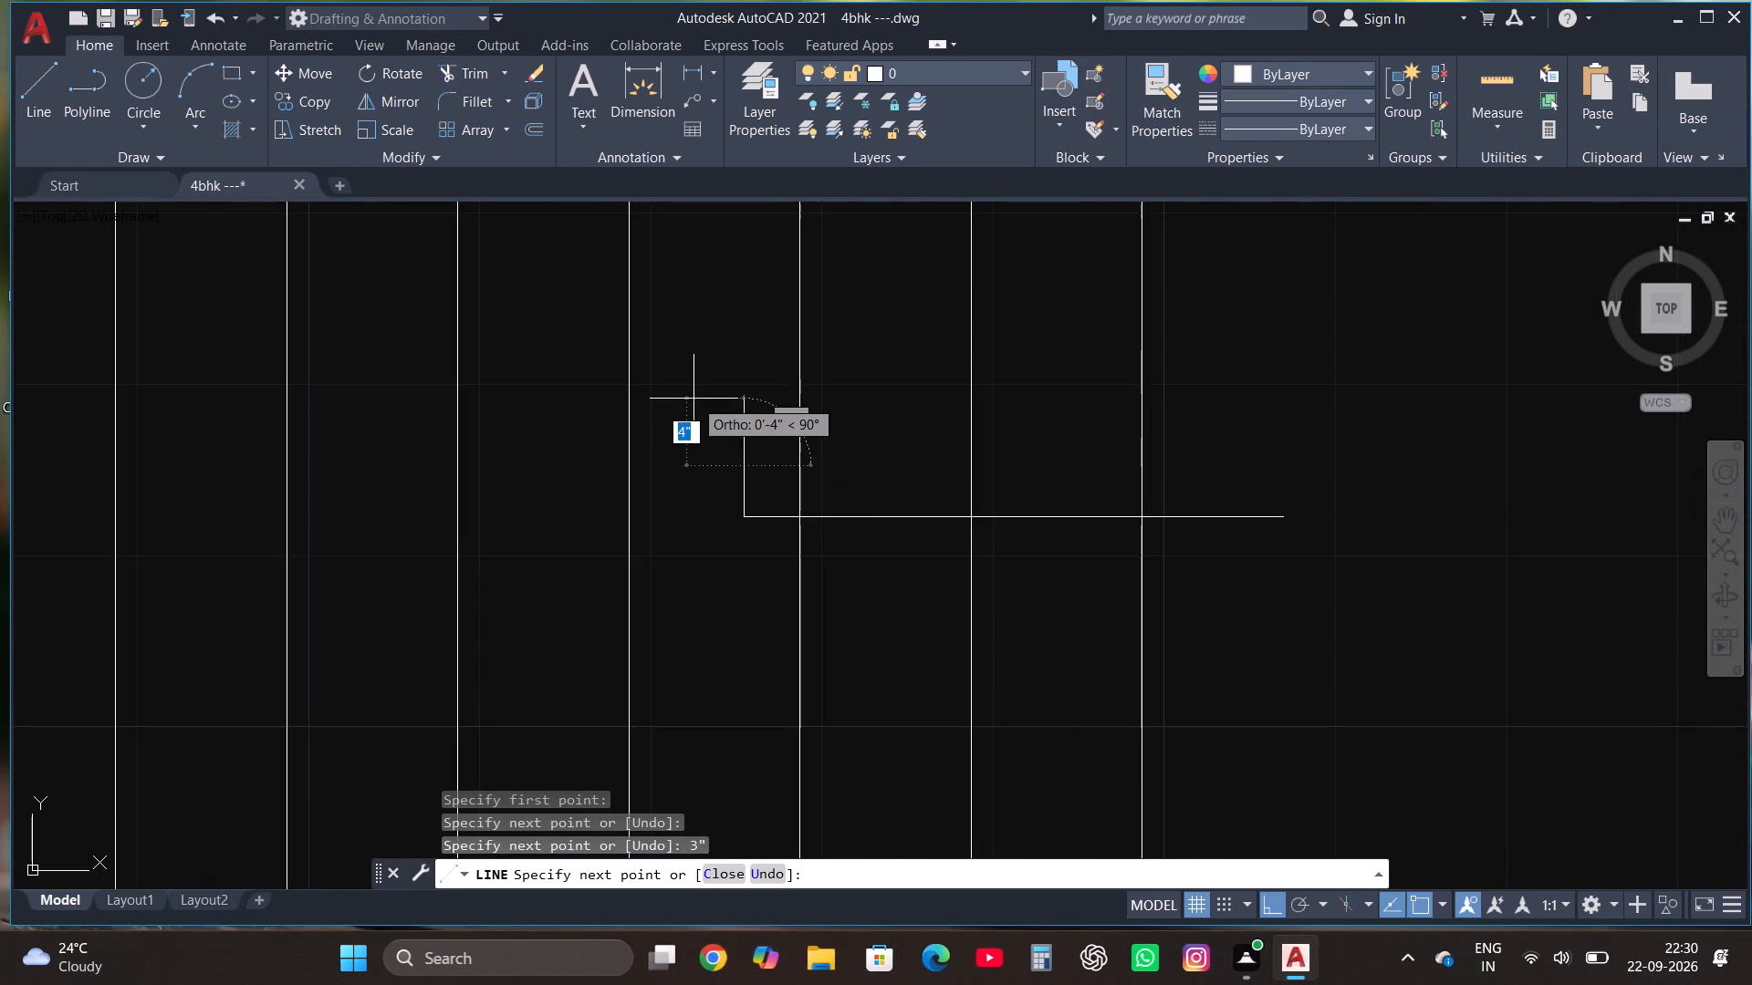
pyautogui.click(747, 518)
pyautogui.write('3"')
pyautogui.press('Return')
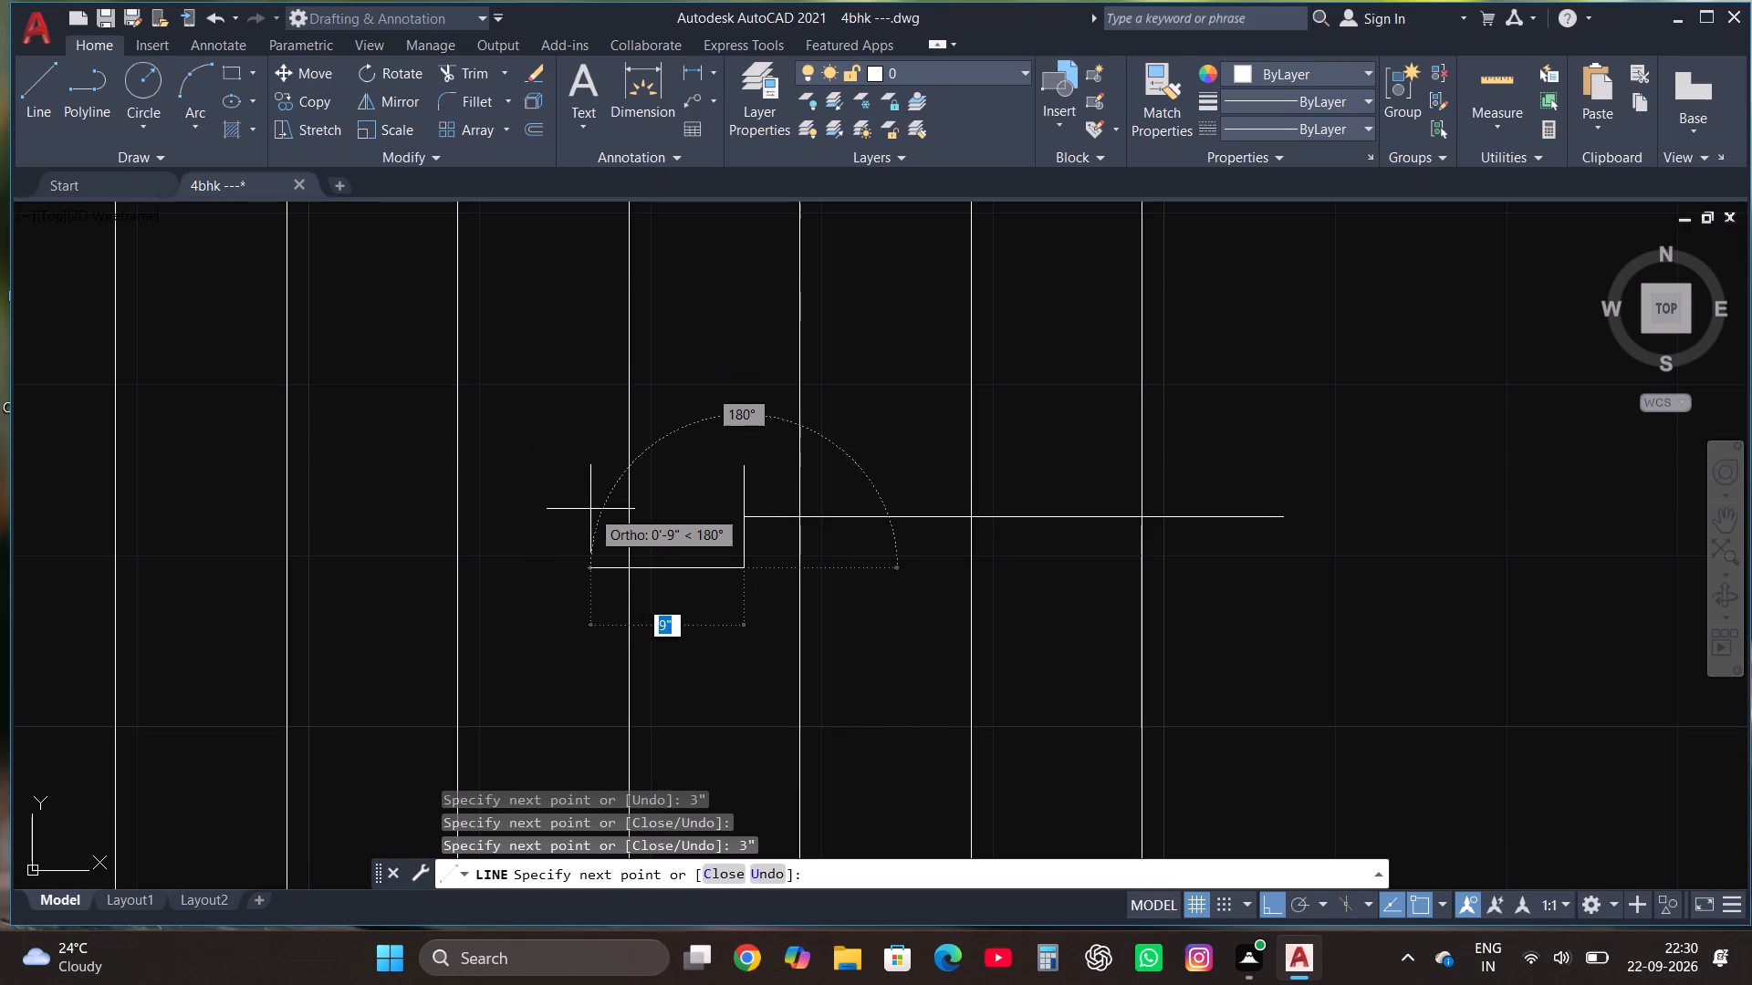
pyautogui.click(633, 503)
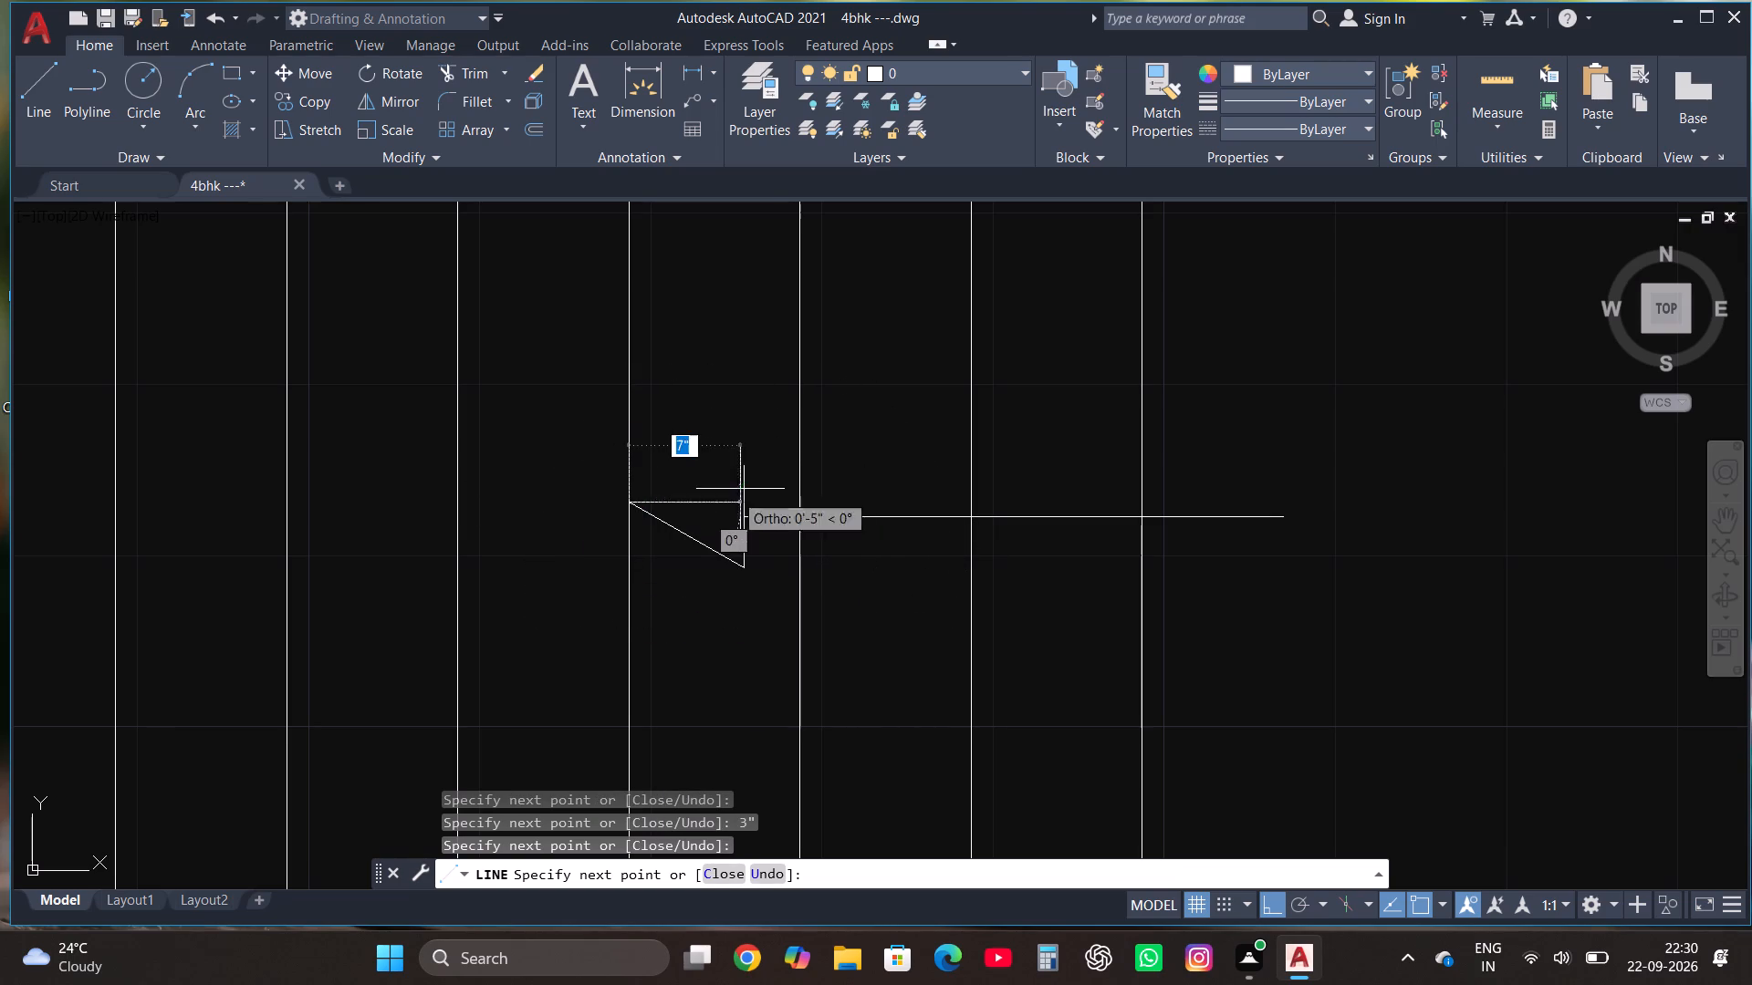
pyautogui.click(744, 473)
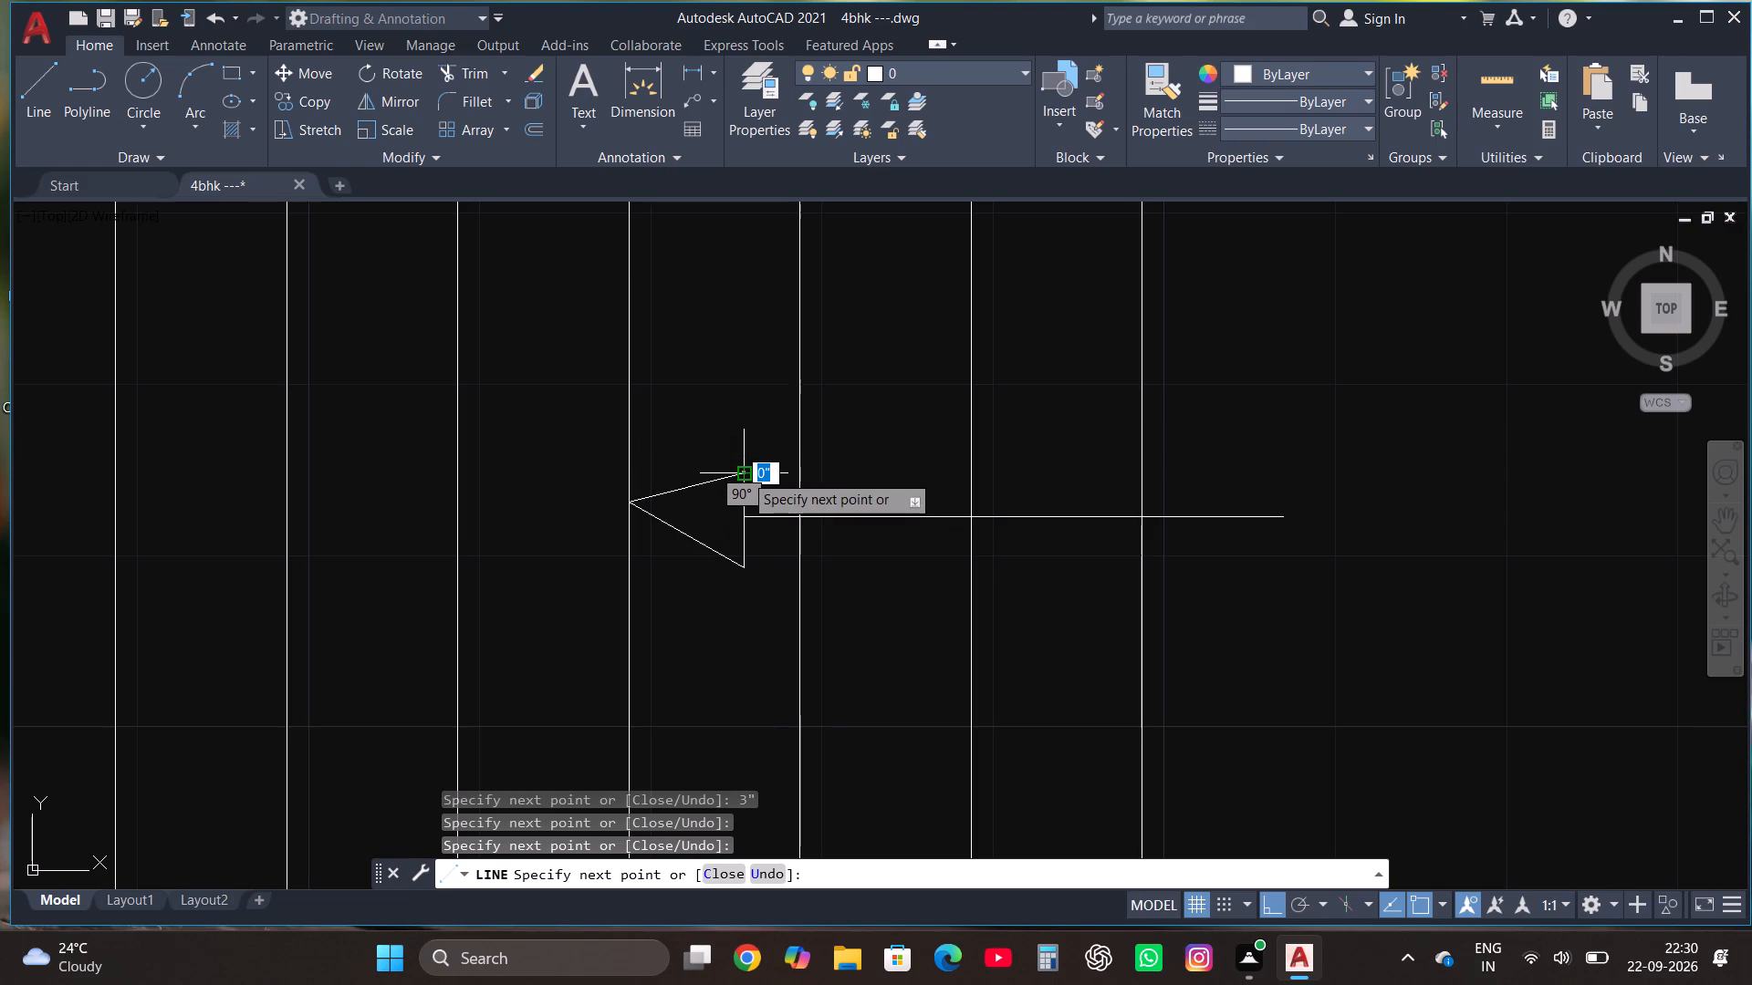
pyautogui.press('Escape')
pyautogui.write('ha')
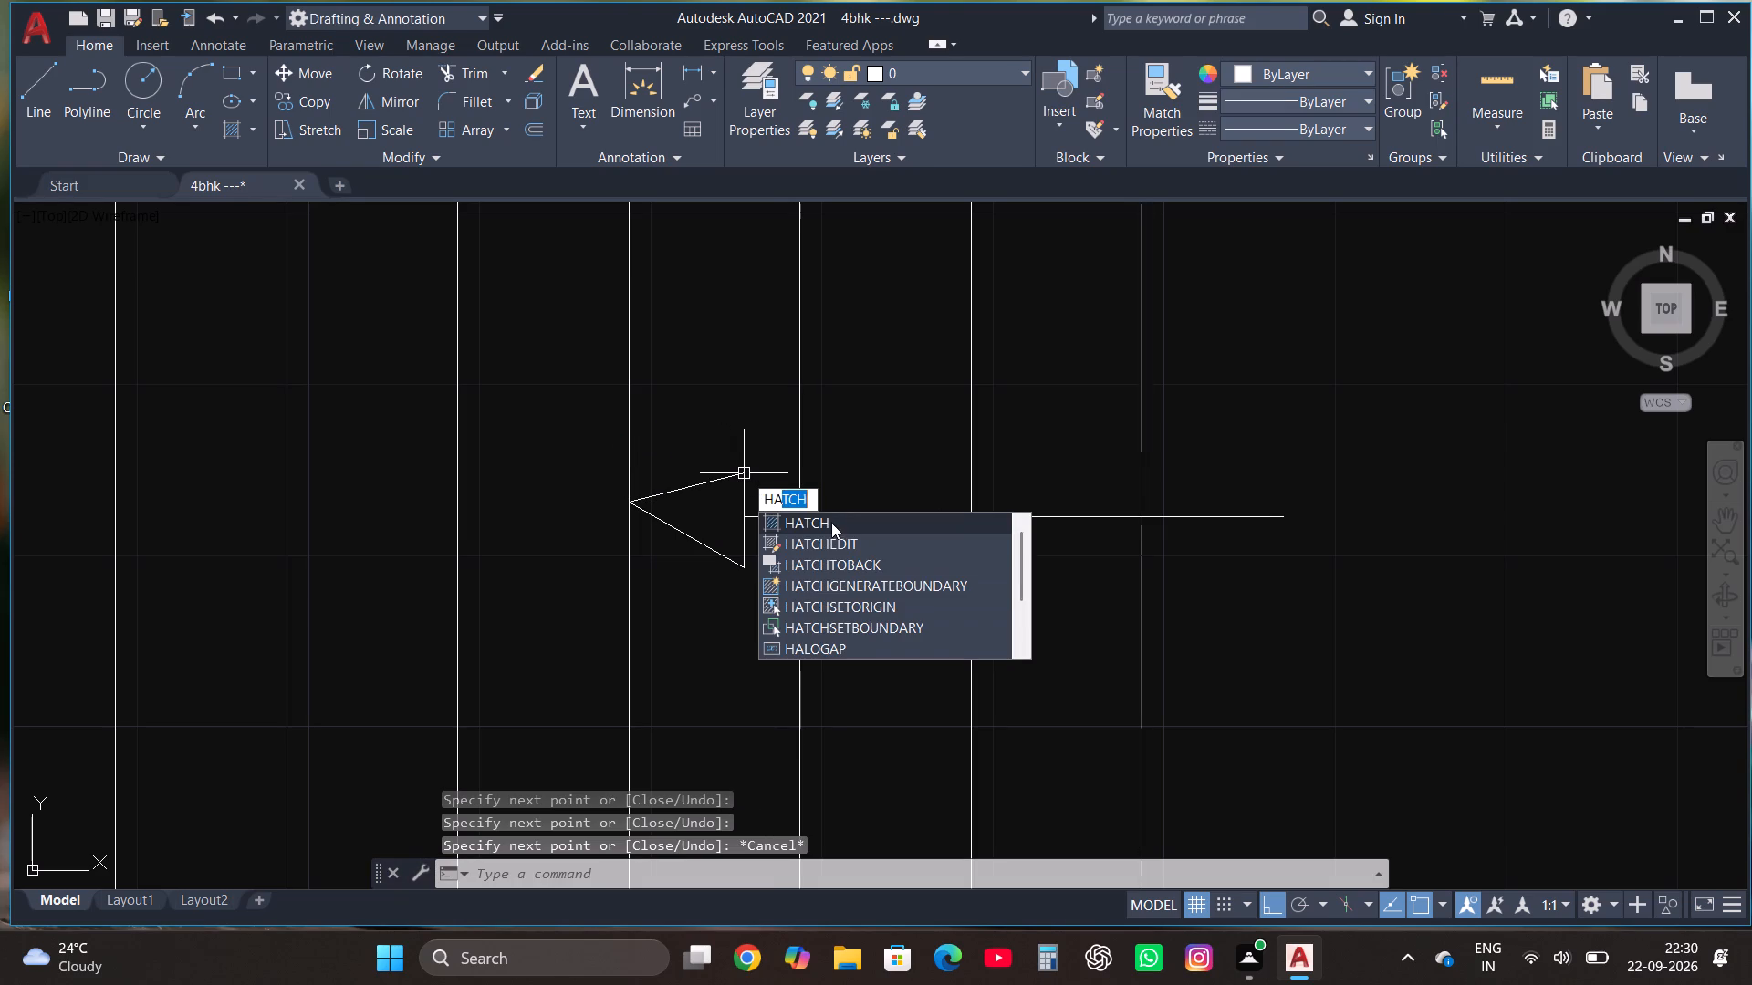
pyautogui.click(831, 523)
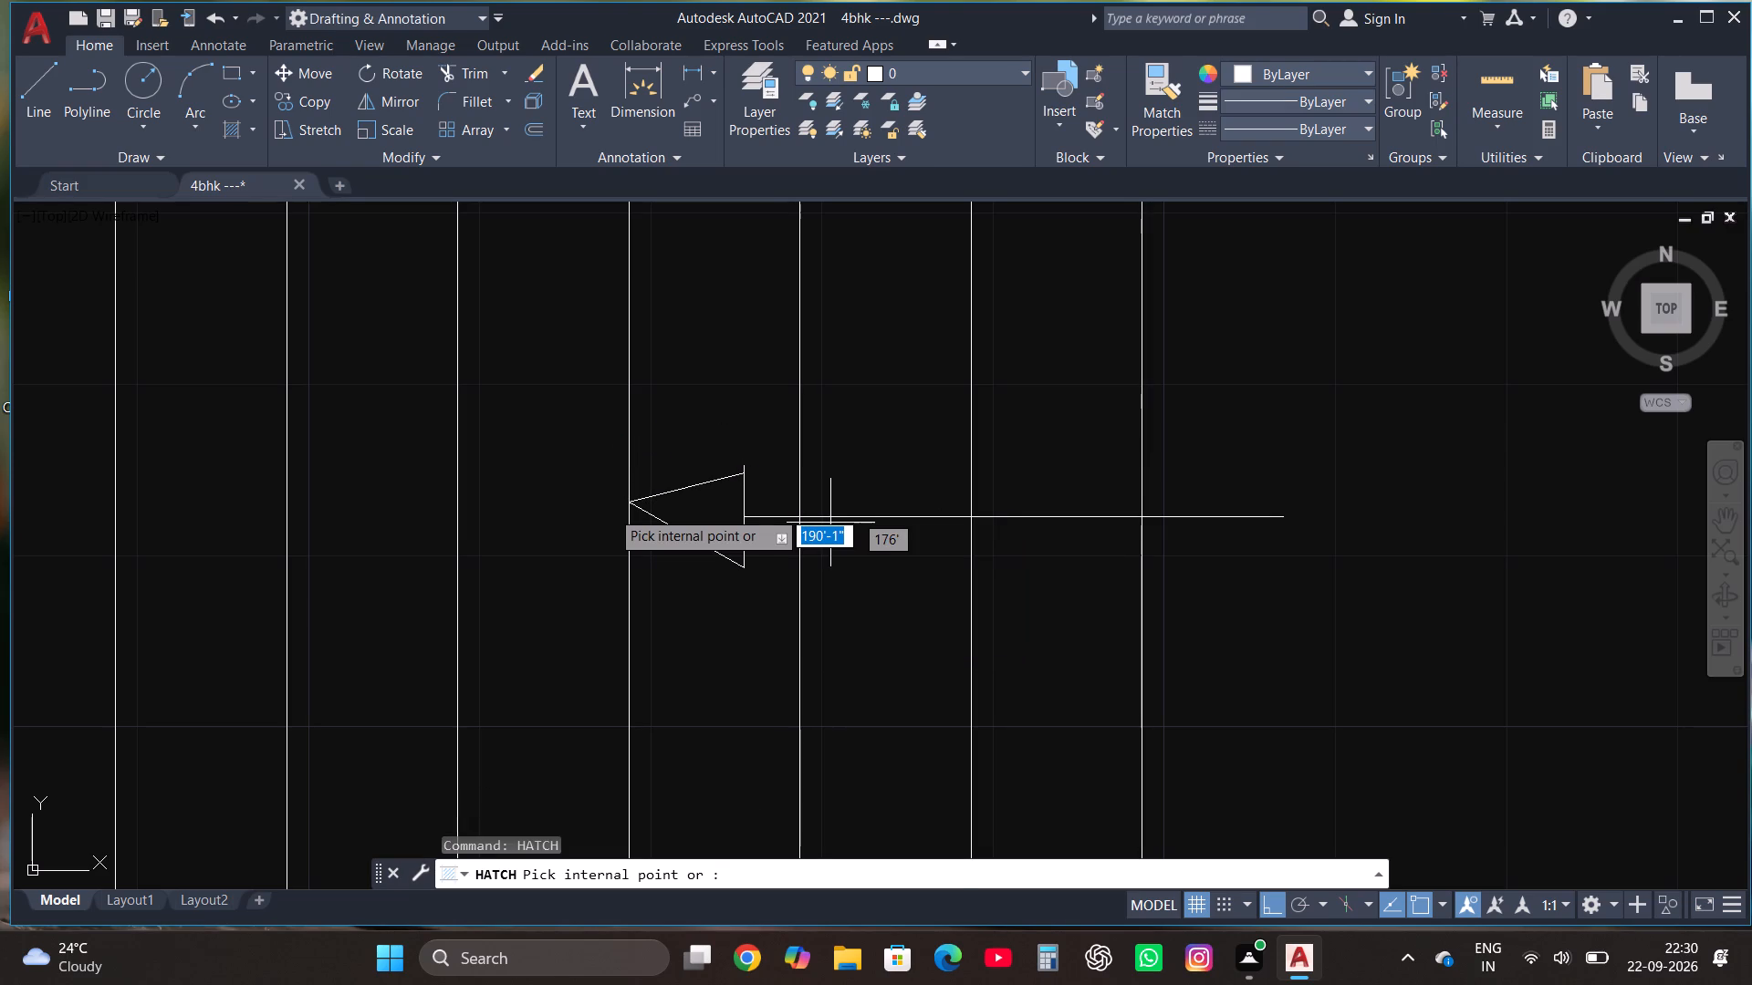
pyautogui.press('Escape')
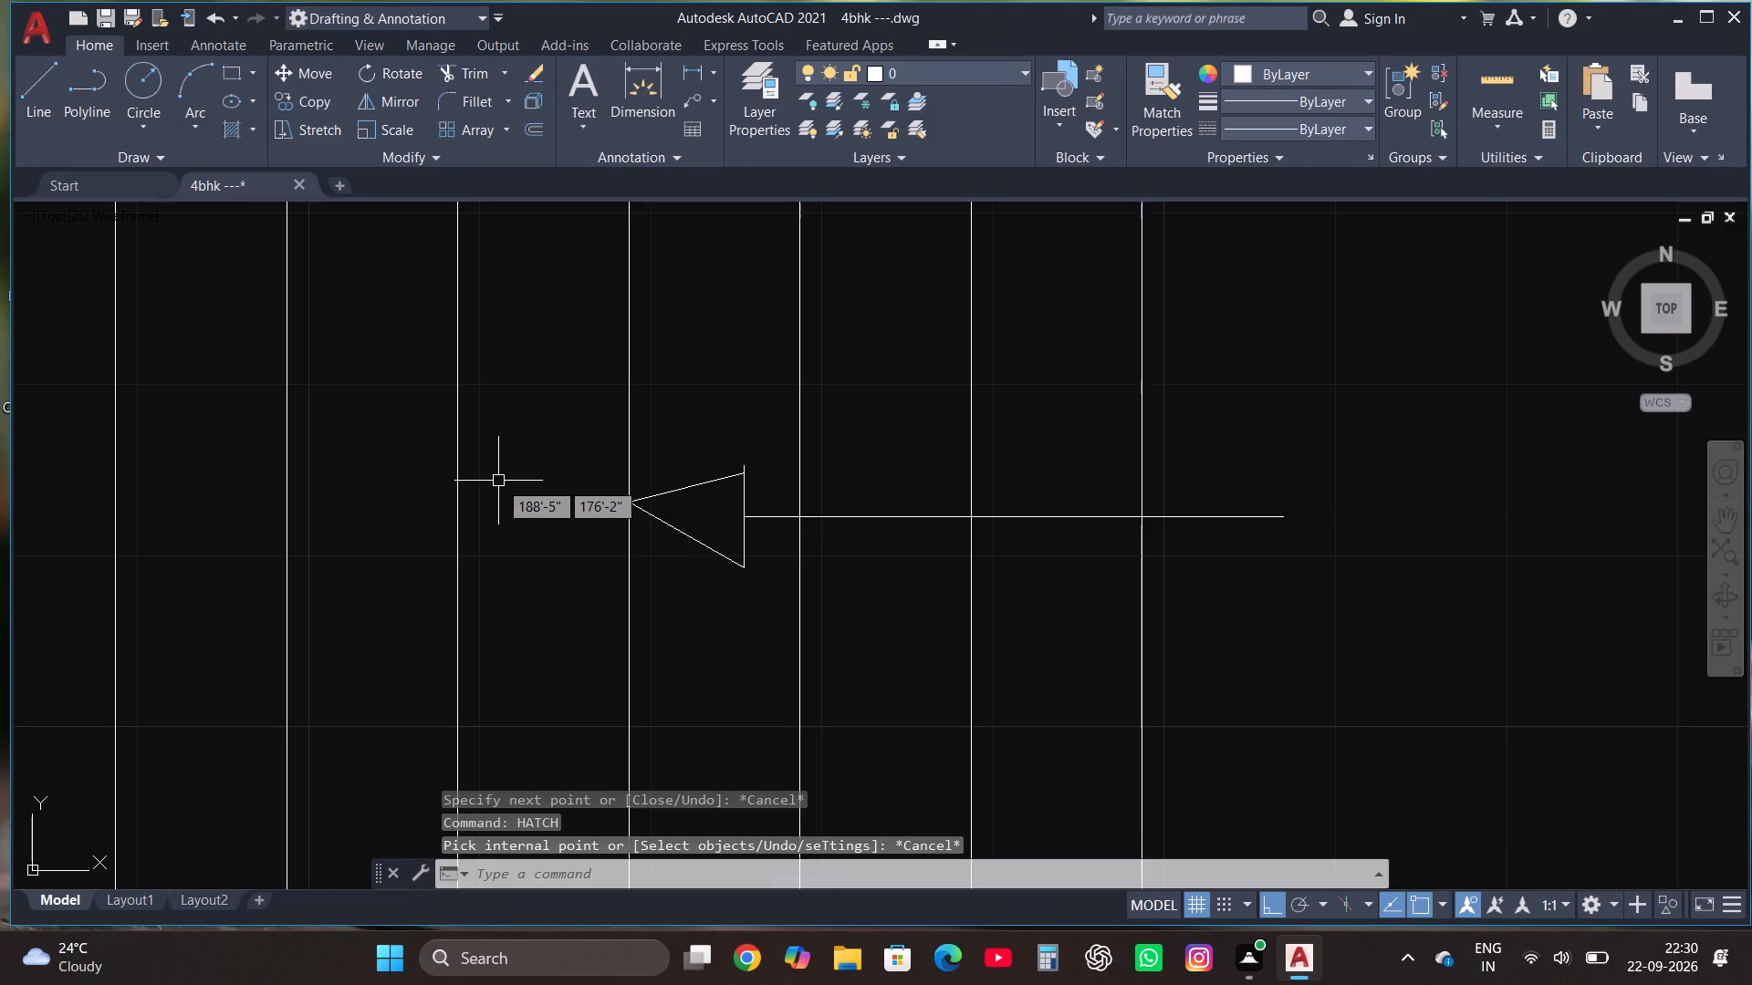
# Stretch the arrowhead's upper sloping edge so its east end meets the top end of the vertical base line.
pyautogui.click(699, 481)
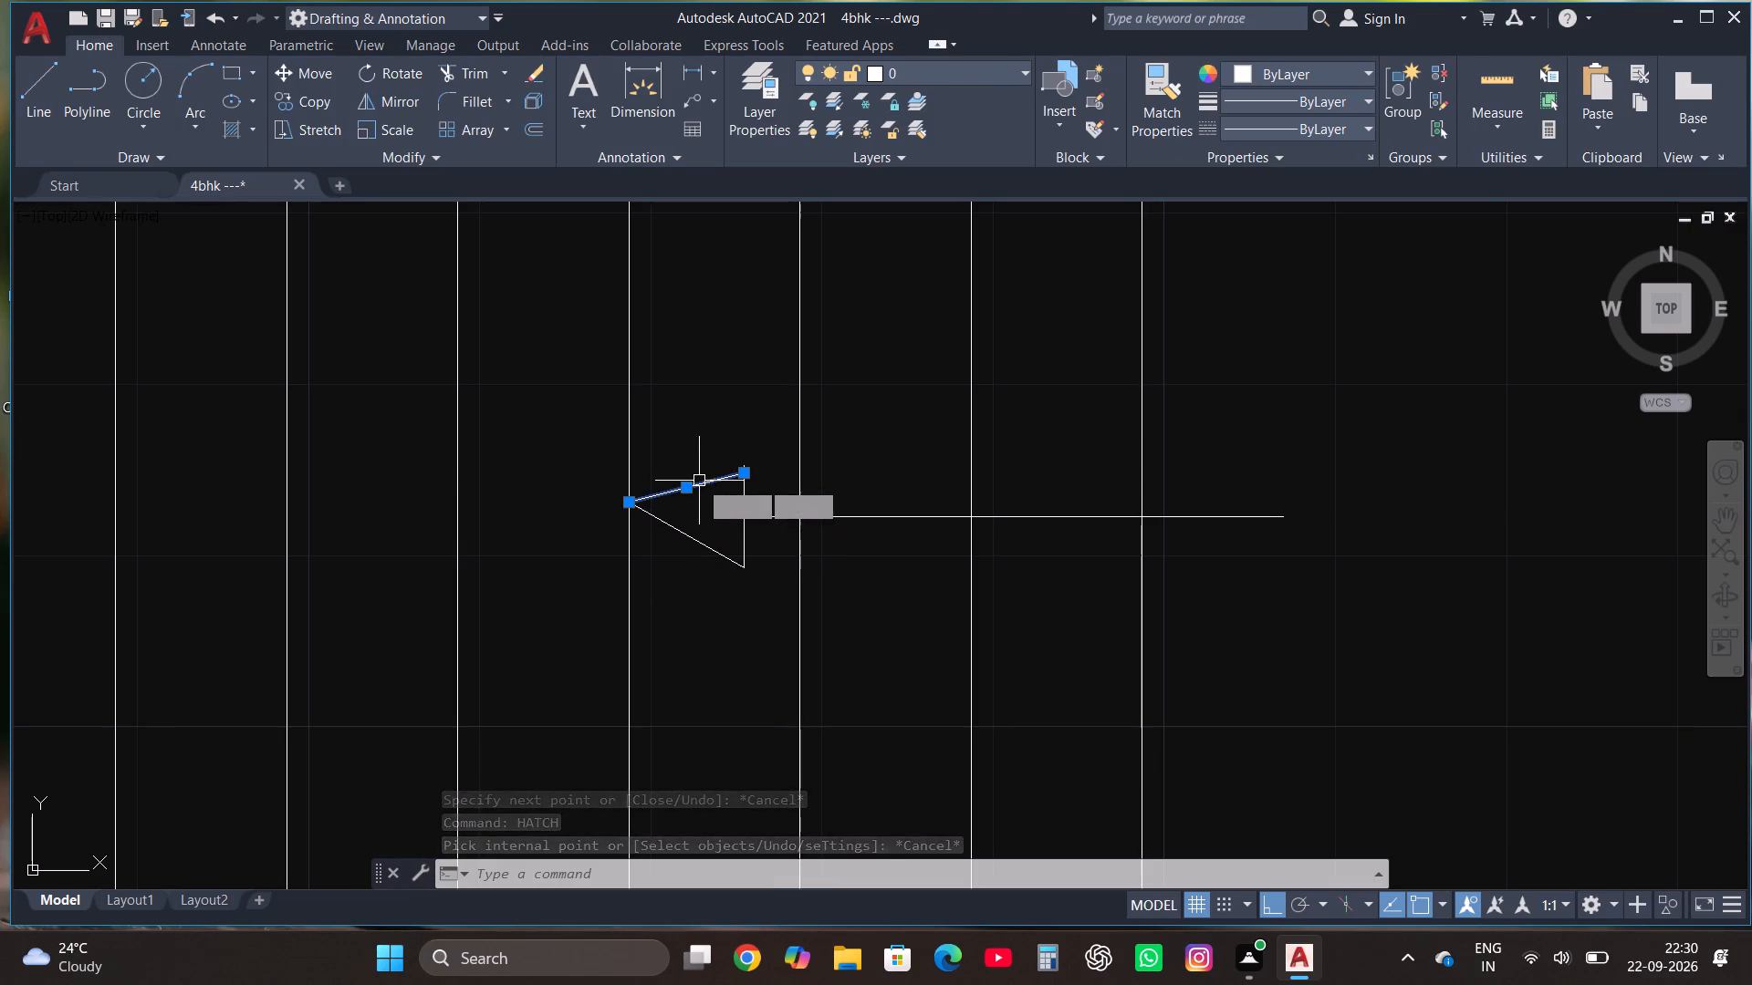
pyautogui.scroll(3, 701, 480)
pyautogui.click(867, 464)
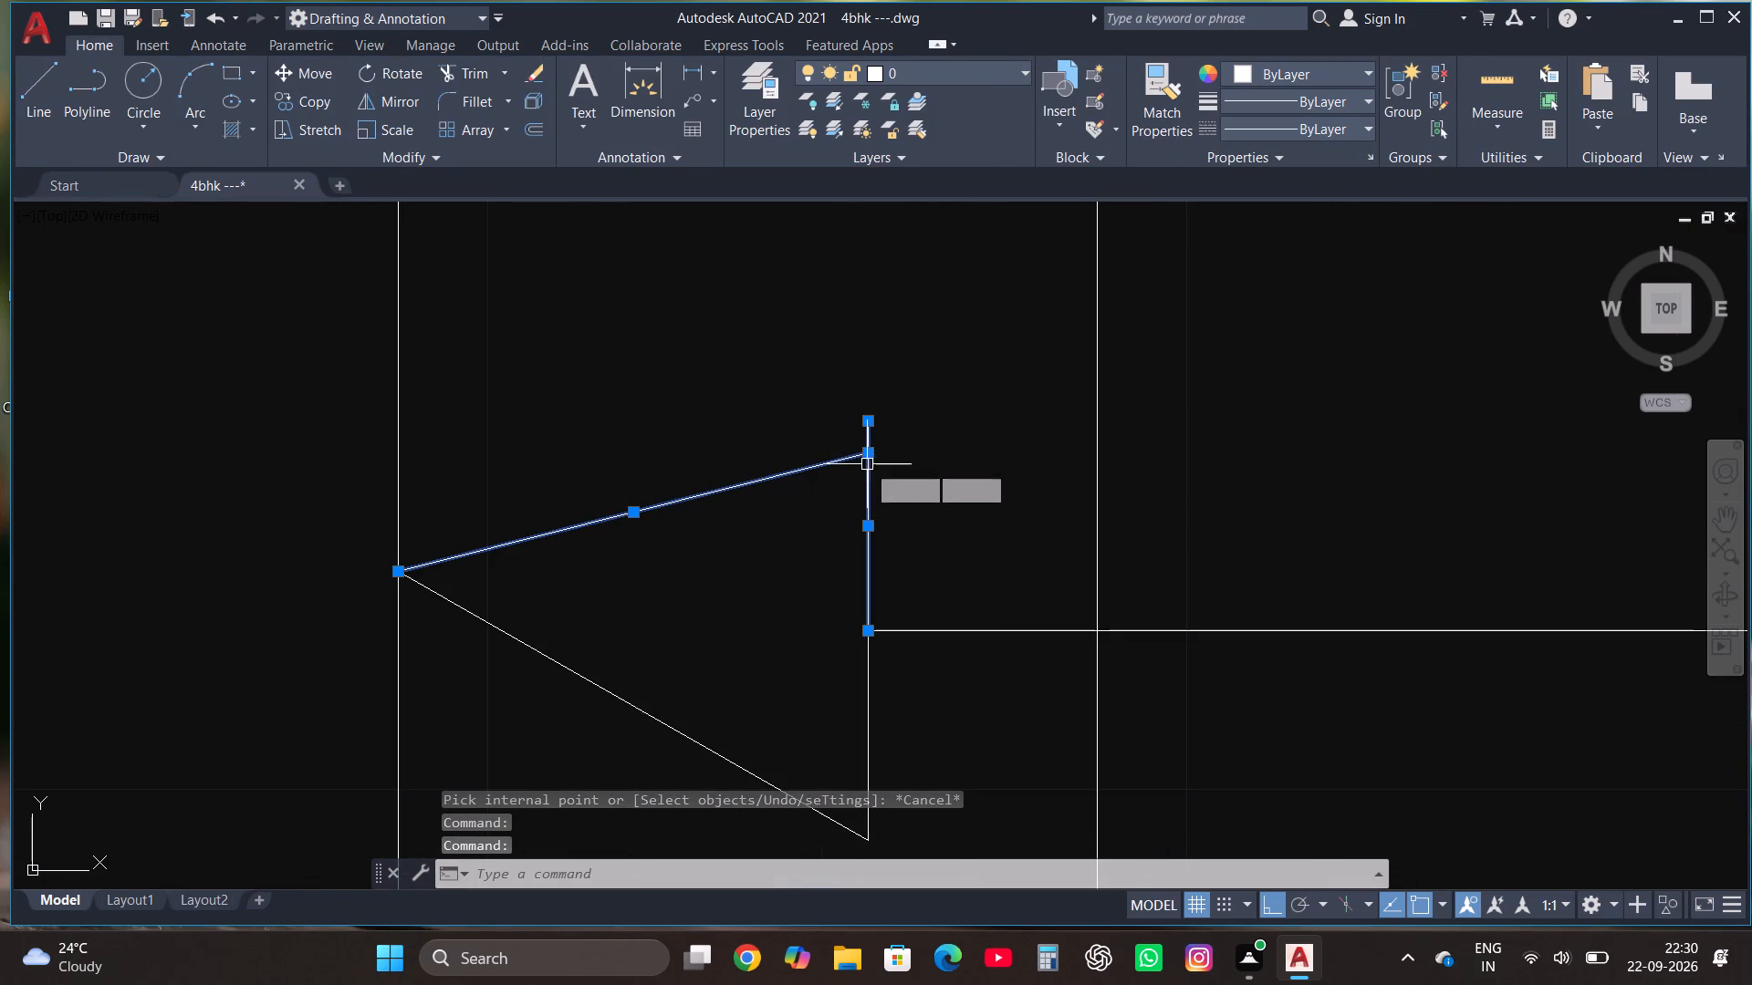
pyautogui.press('Escape')
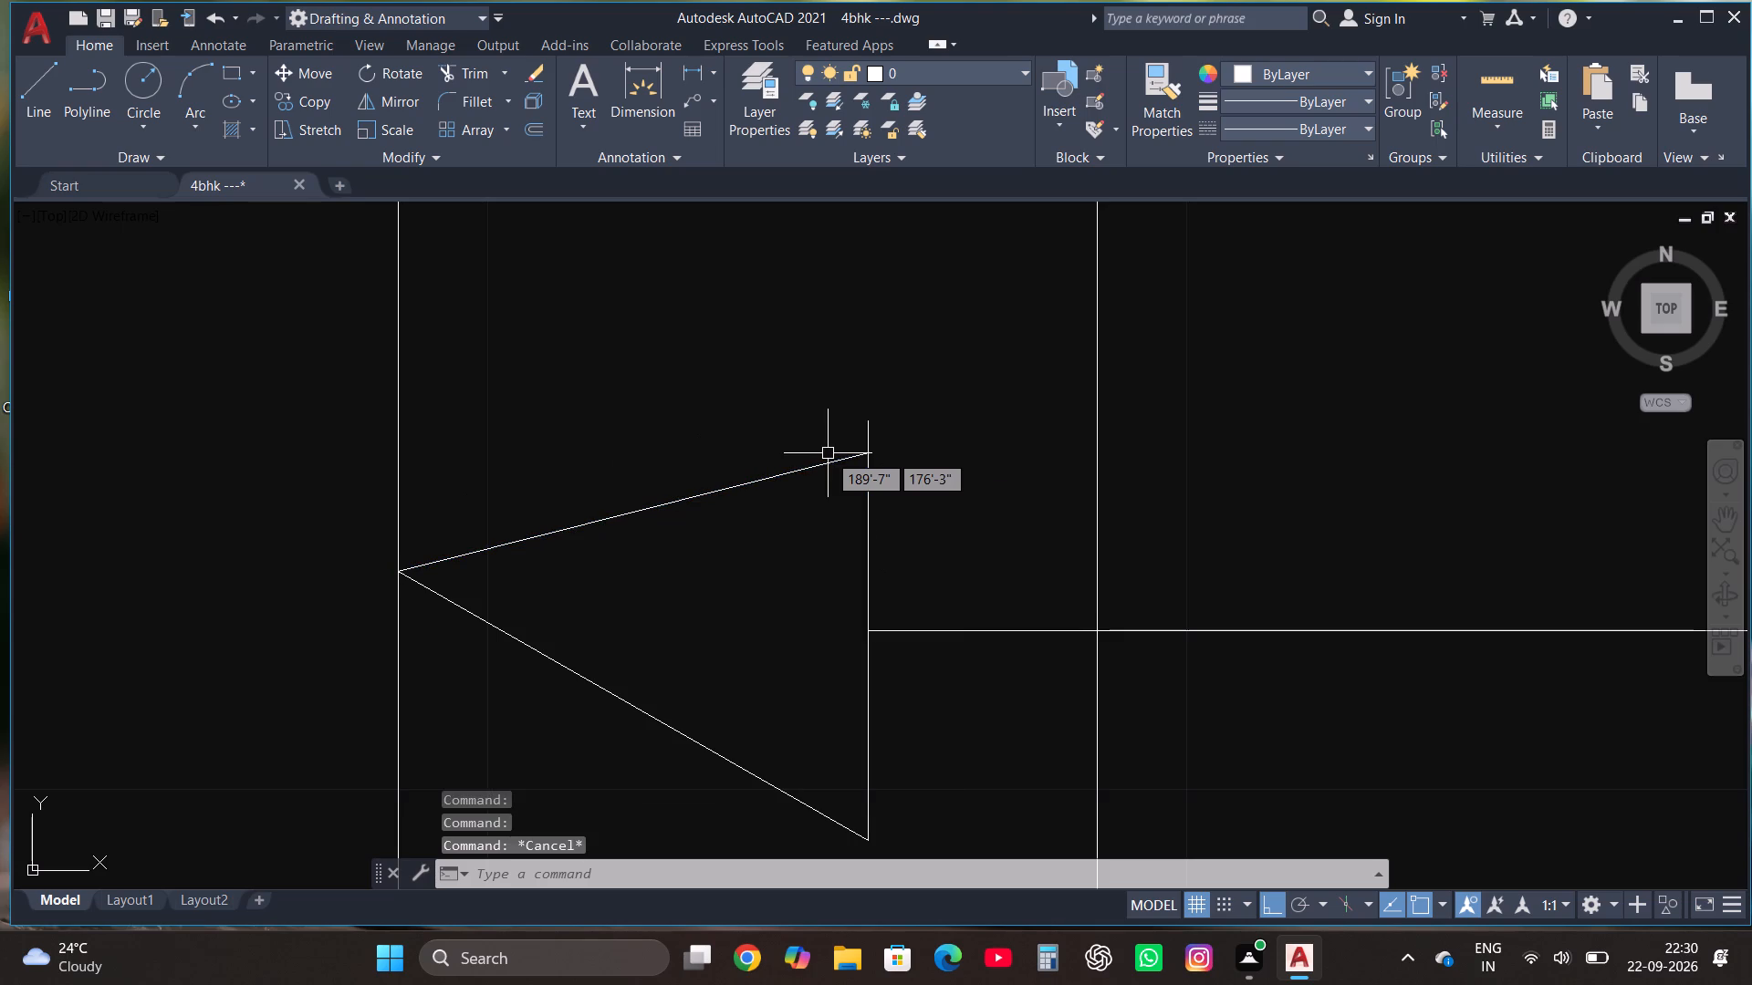
pyautogui.click(754, 564)
pyautogui.click(721, 458)
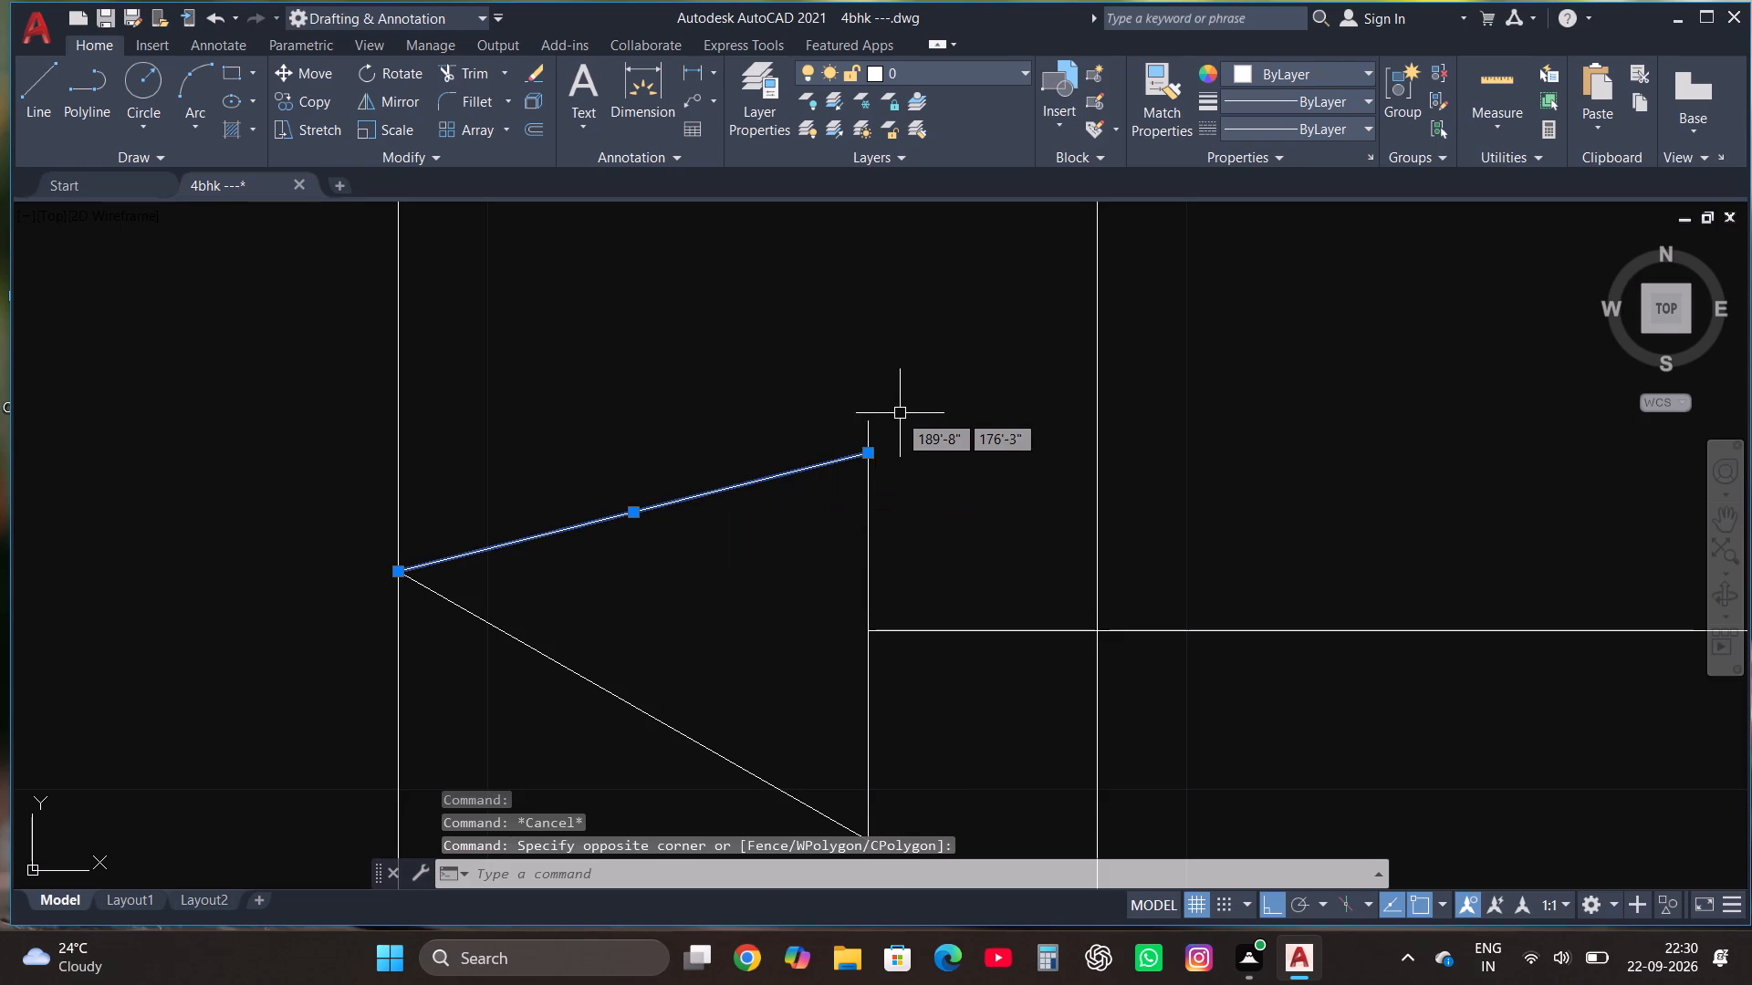
pyautogui.click(872, 457)
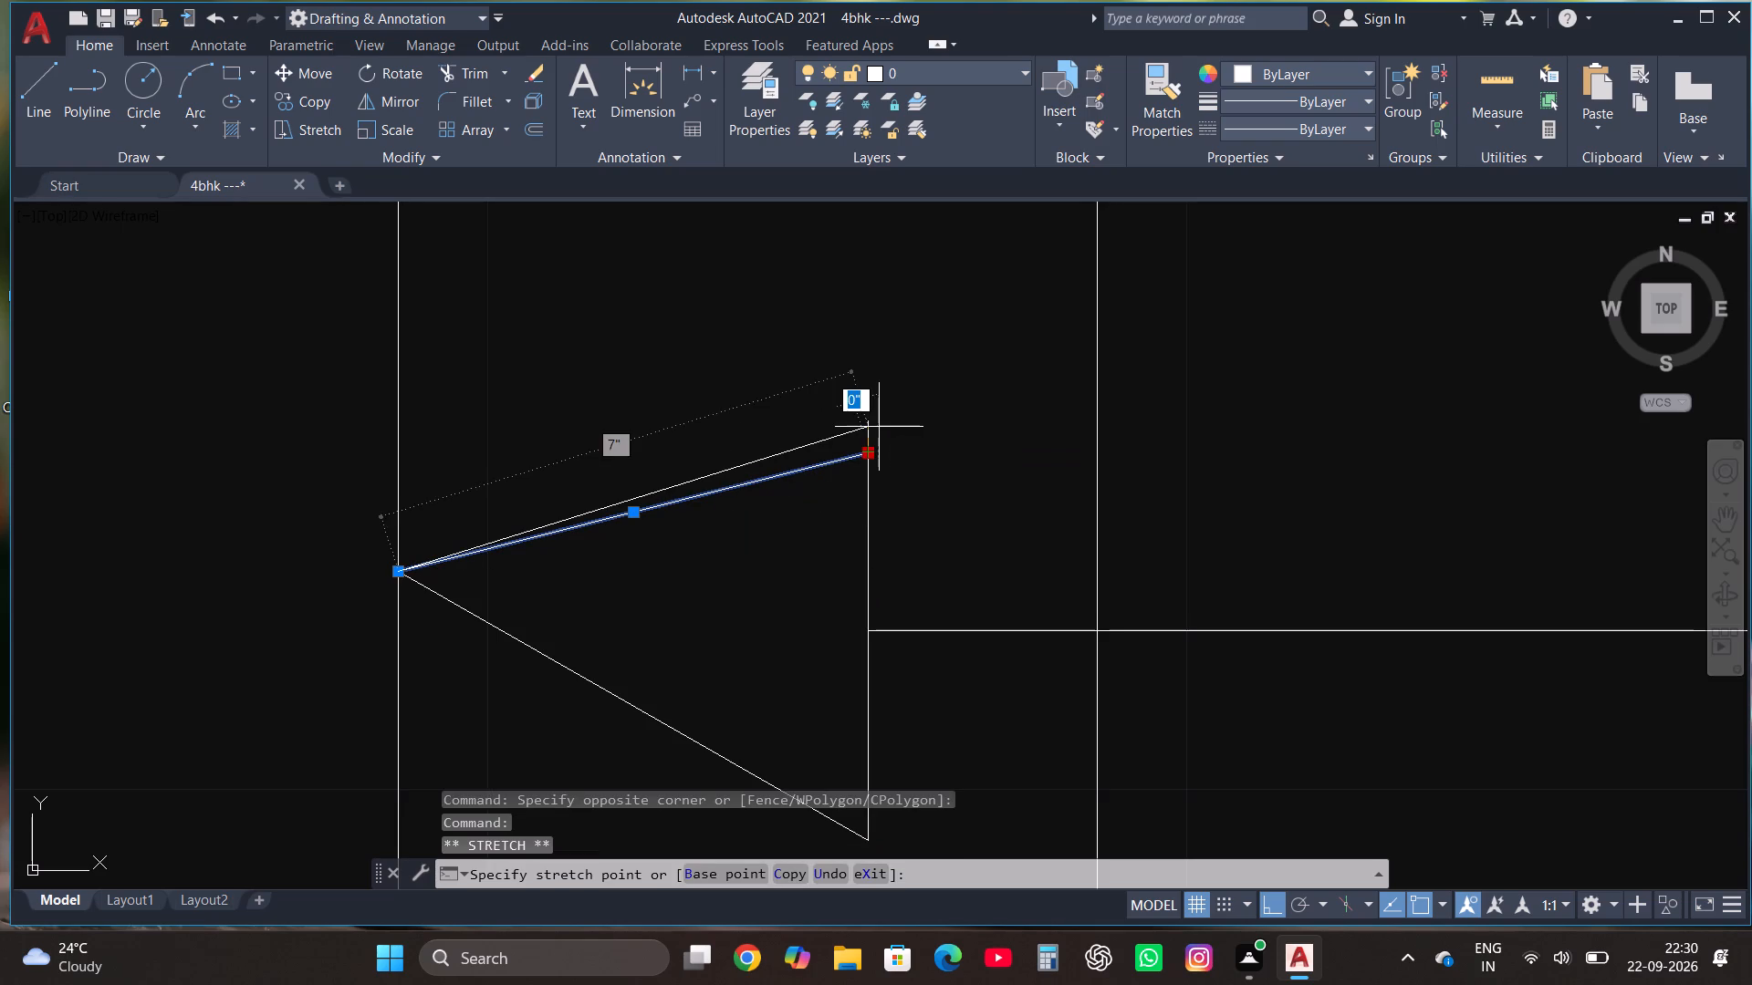
pyautogui.click(867, 421)
pyautogui.scroll(-1, 848, 374)
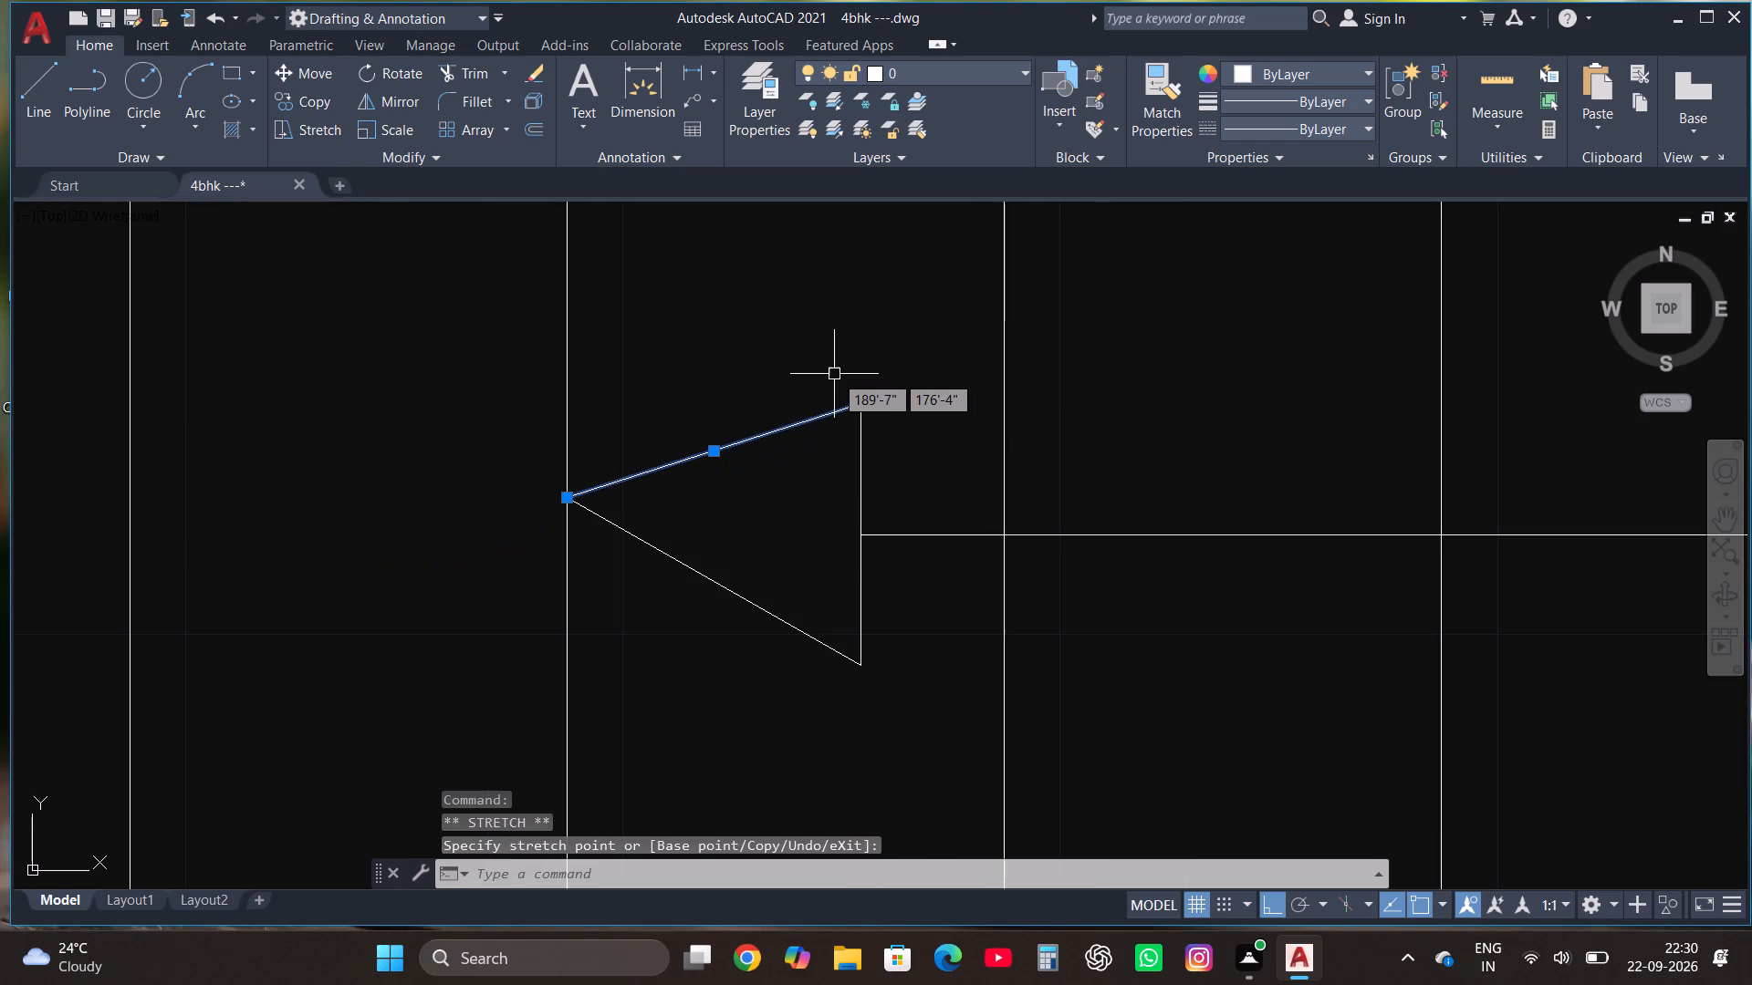
pyautogui.press('Escape')
# Fill the stair direction arrowhead triangle with a SOLID hatch.
pyautogui.write('ha')
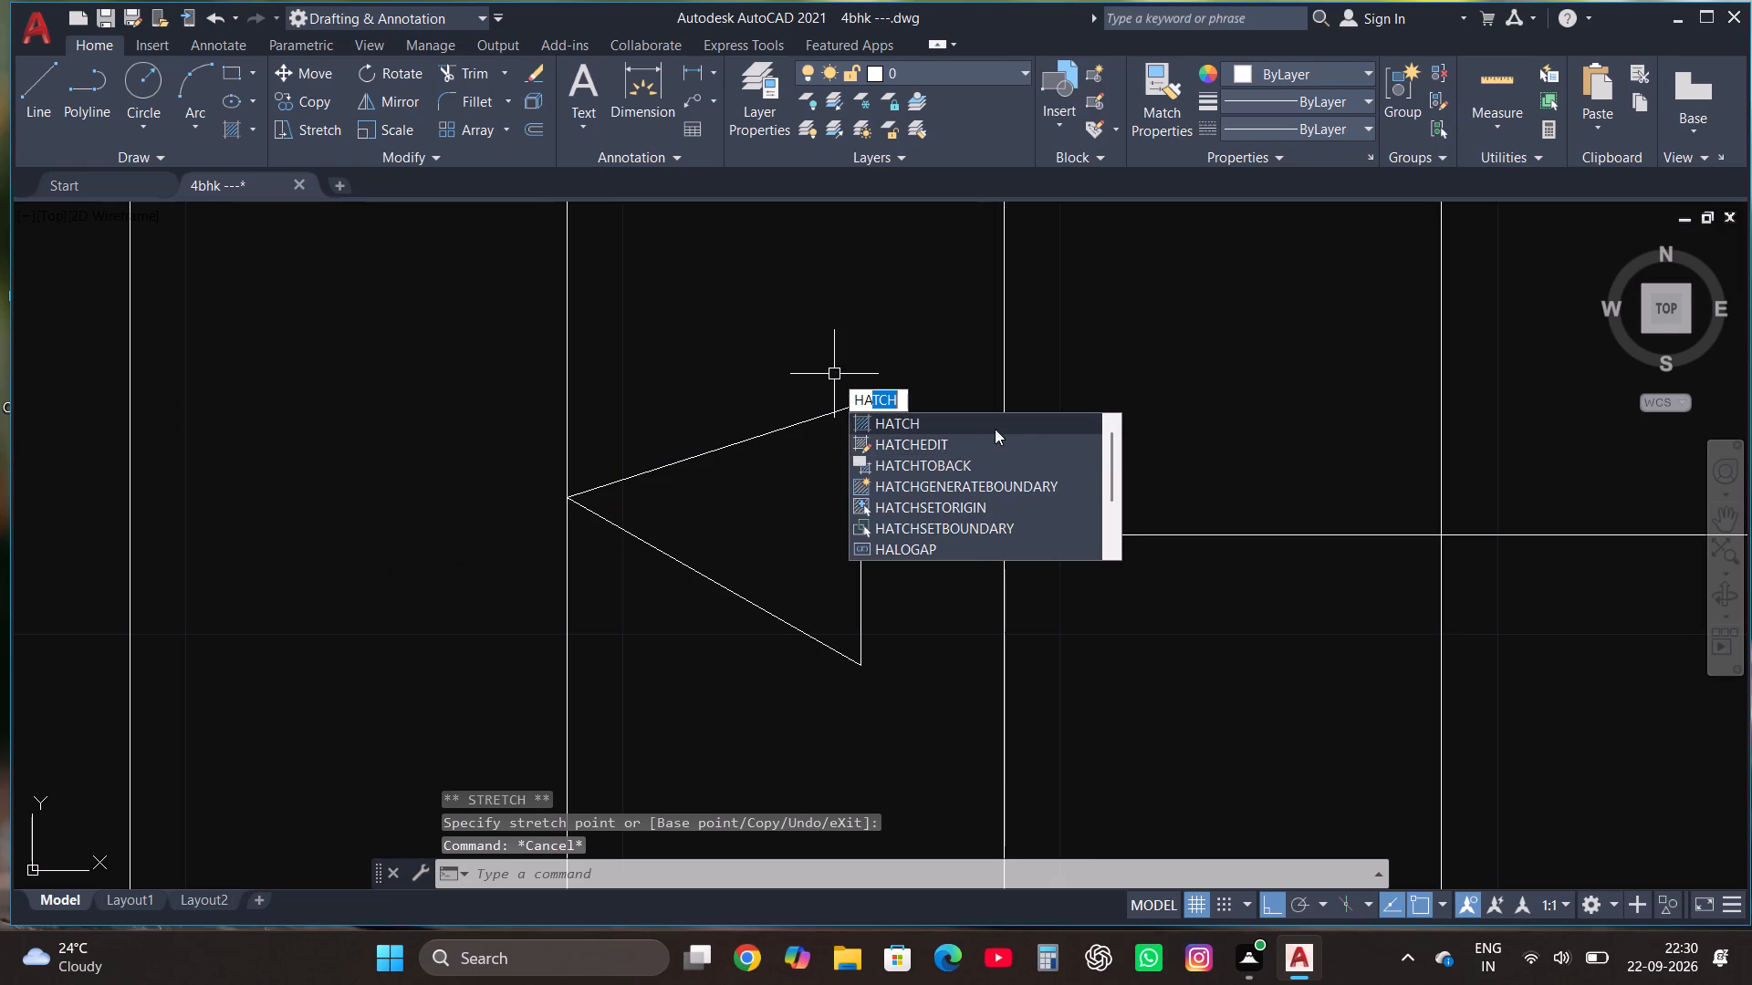
pyautogui.click(993, 429)
pyautogui.click(726, 513)
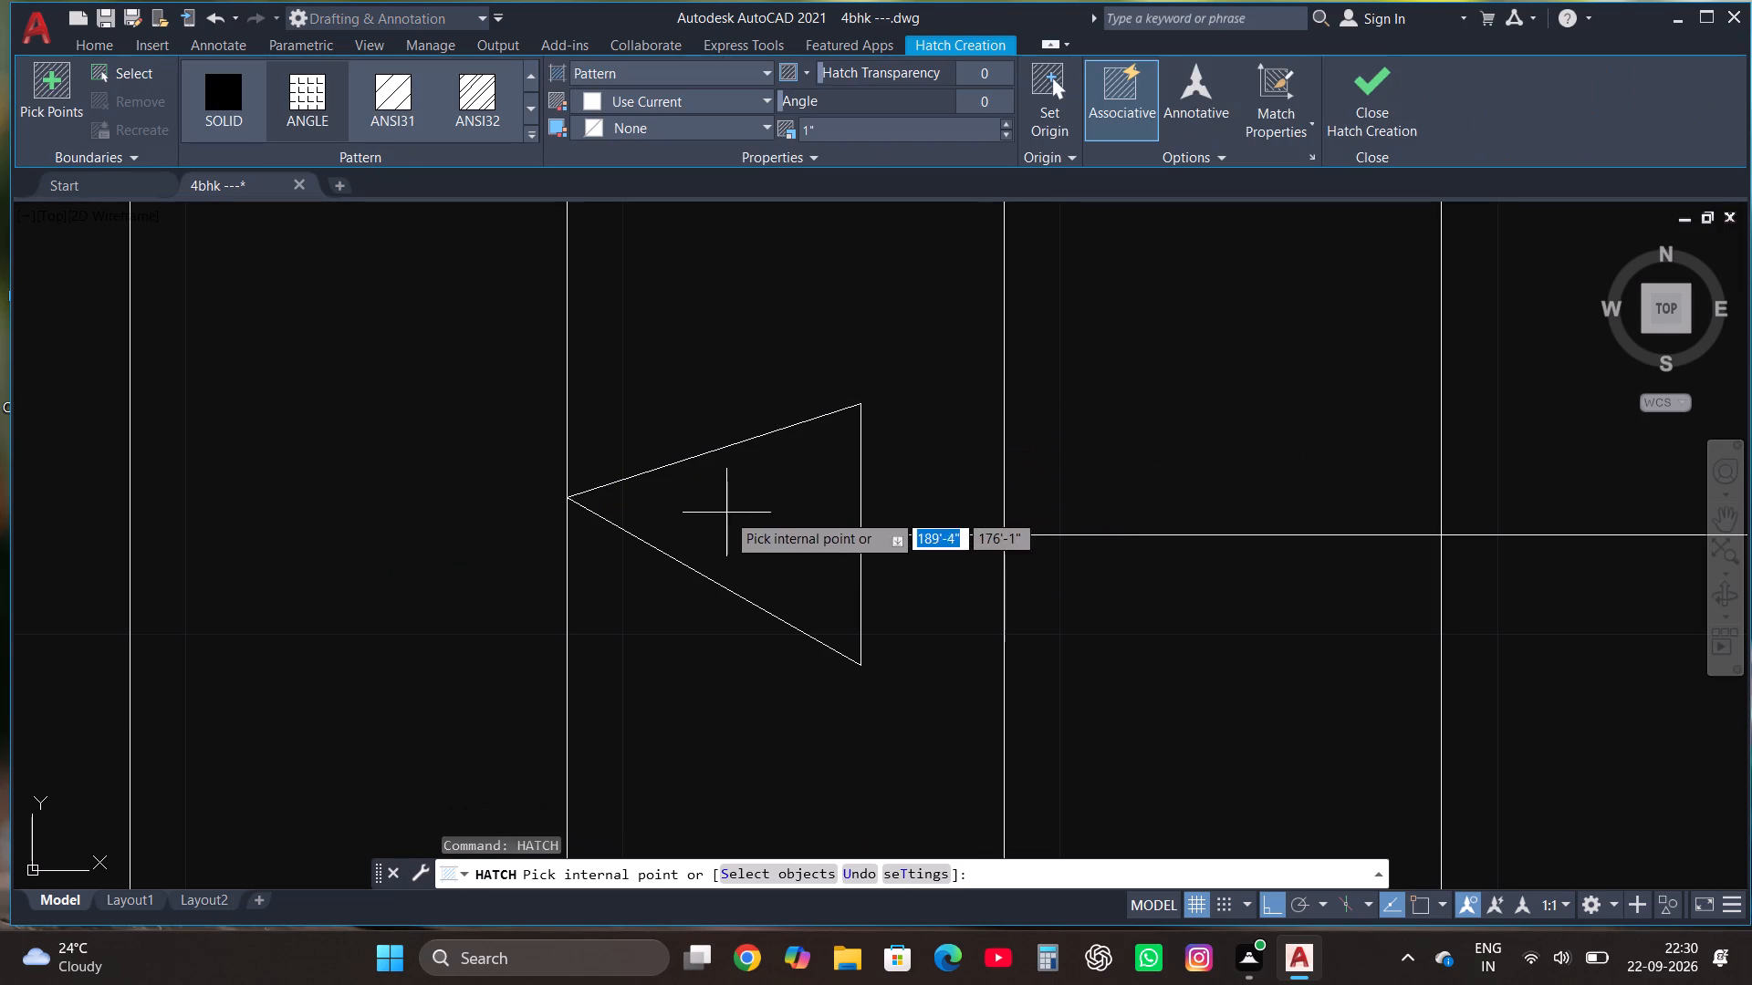
pyautogui.click(203, 108)
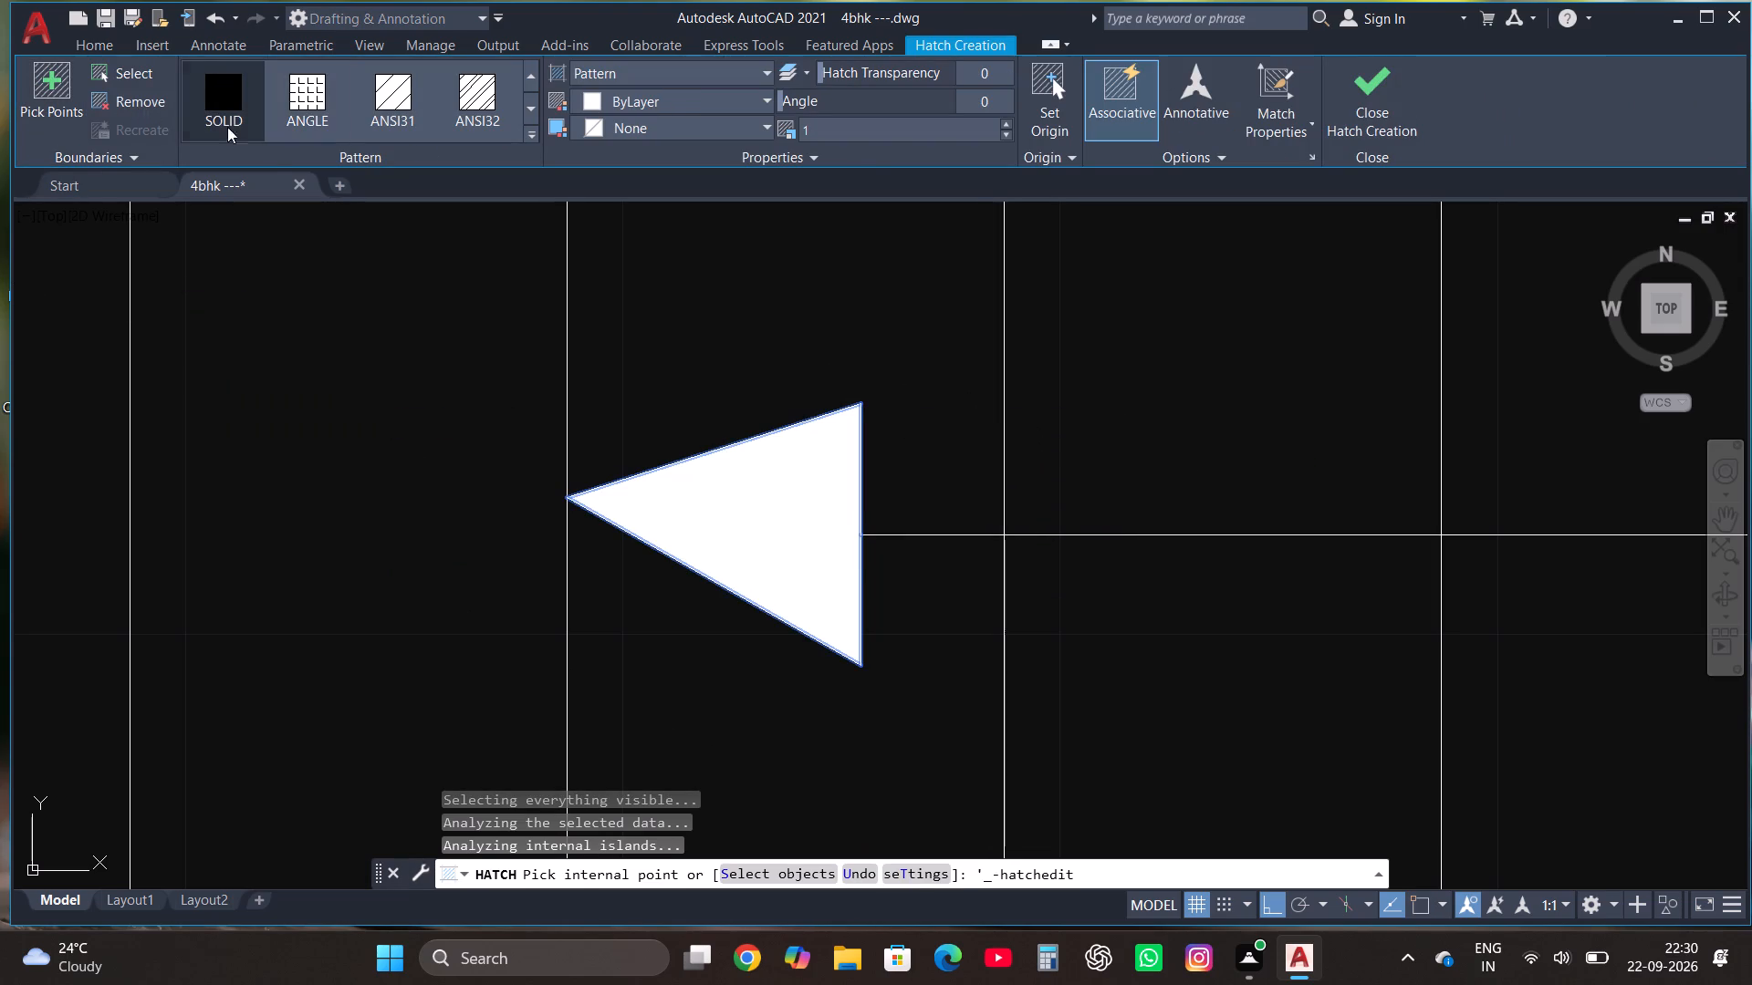
pyautogui.click(1384, 86)
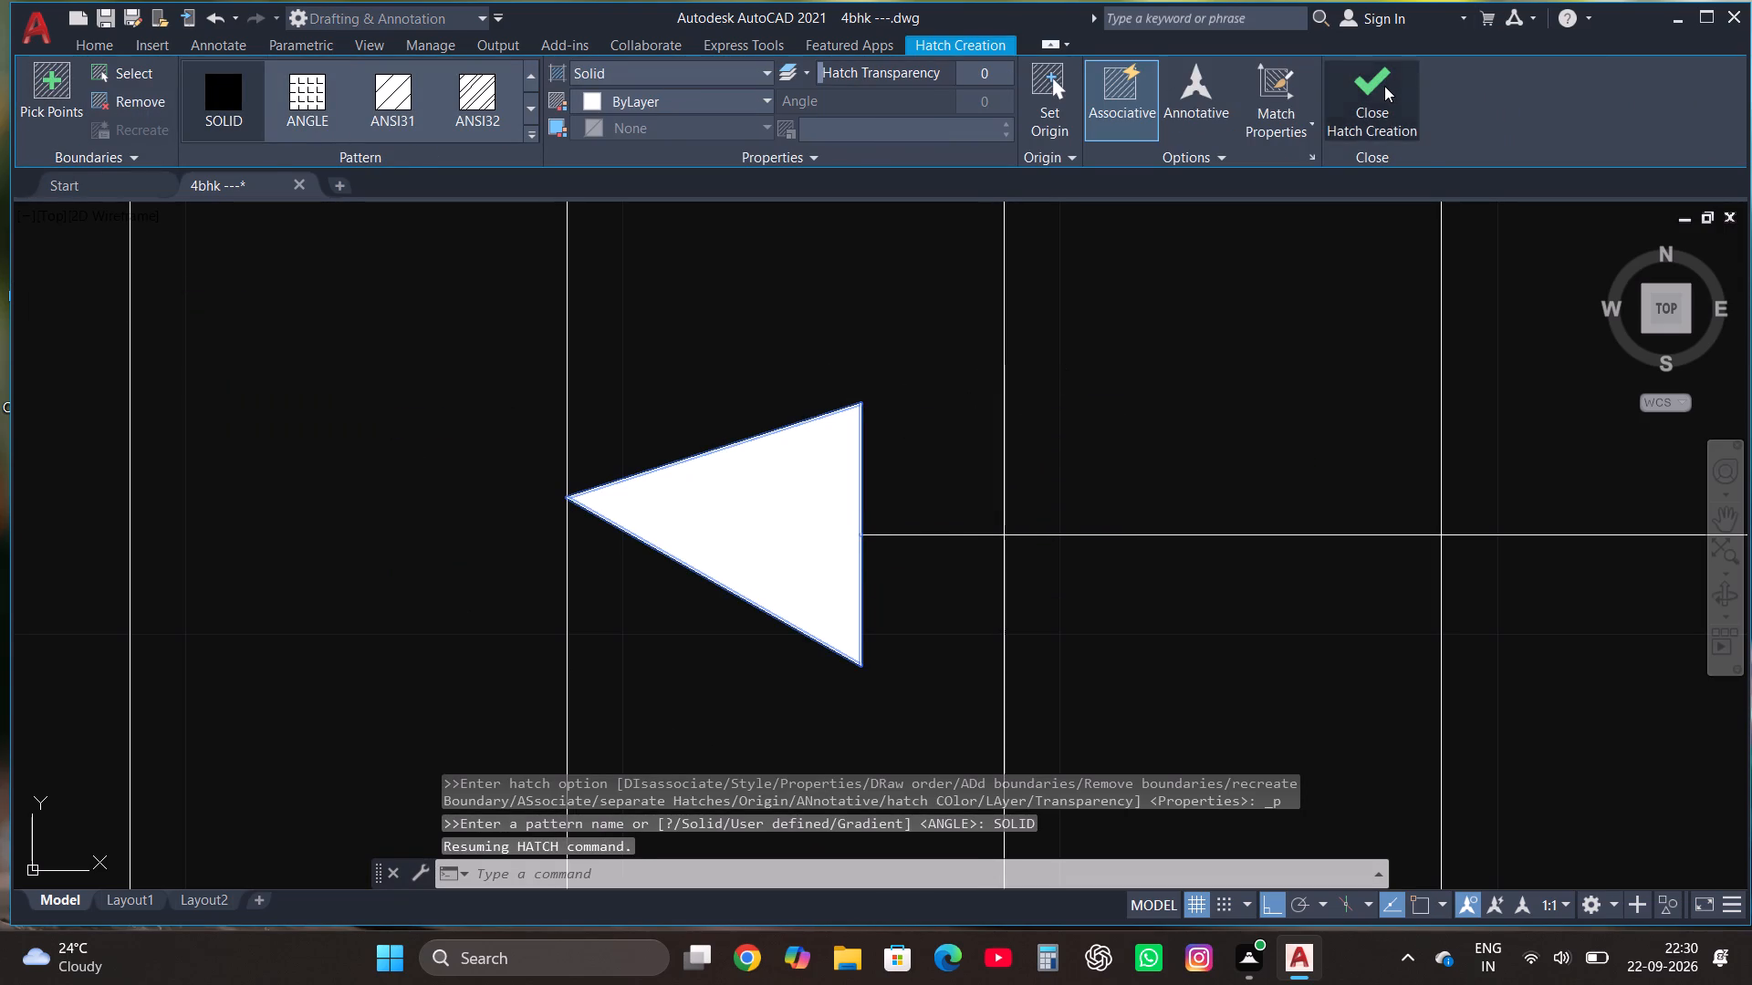
# Trim the two horizontal outer wall lines crossing the entrance area between its west and east sides.
pyautogui.scroll(-5, 844, 489)
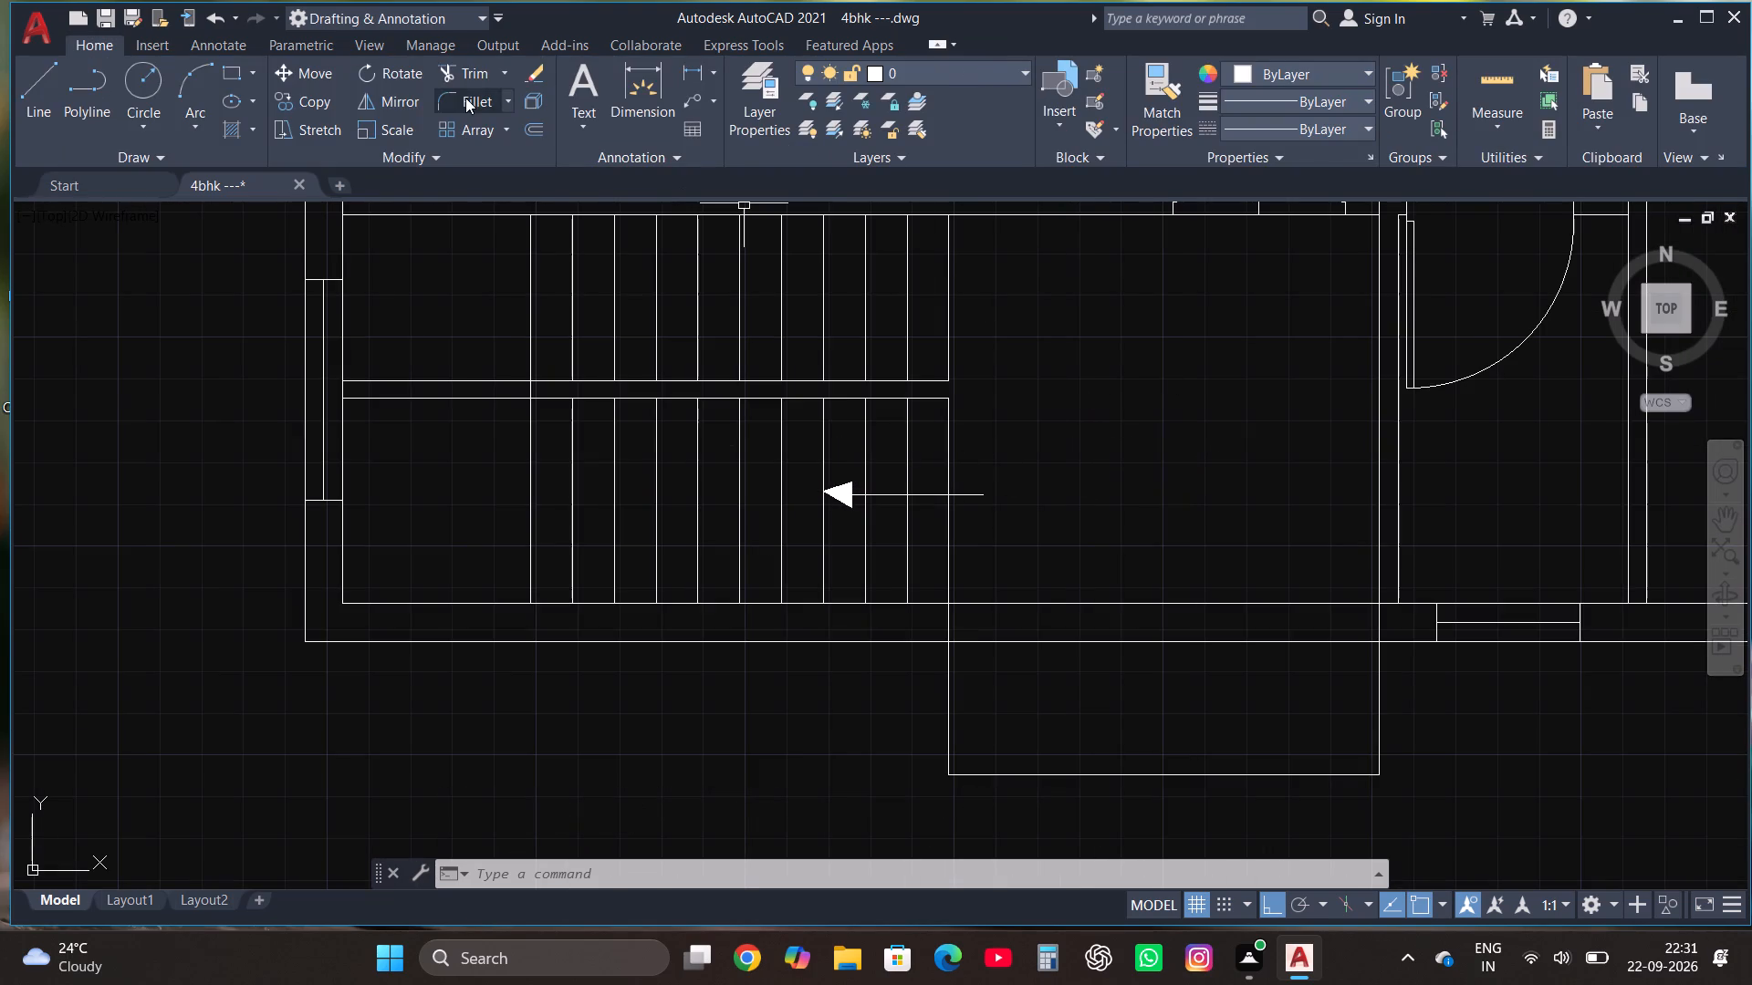
pyautogui.click(482, 69)
pyautogui.click(1127, 631)
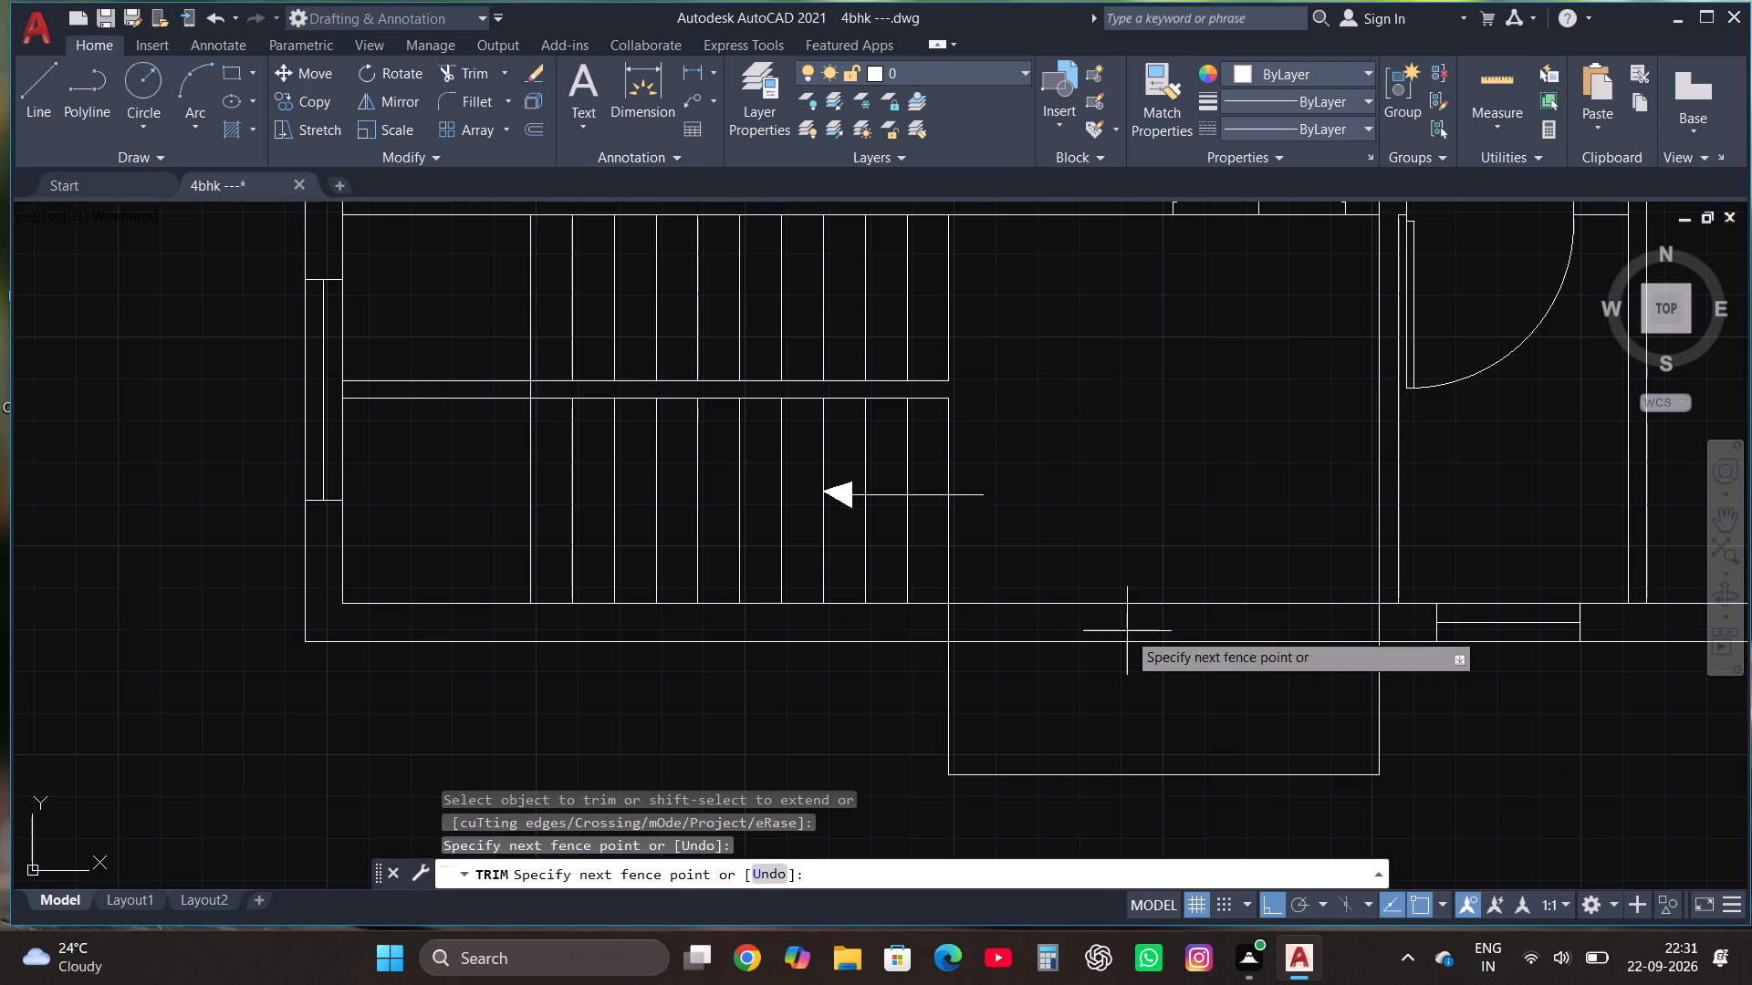
pyautogui.click(1109, 530)
pyautogui.click(1122, 646)
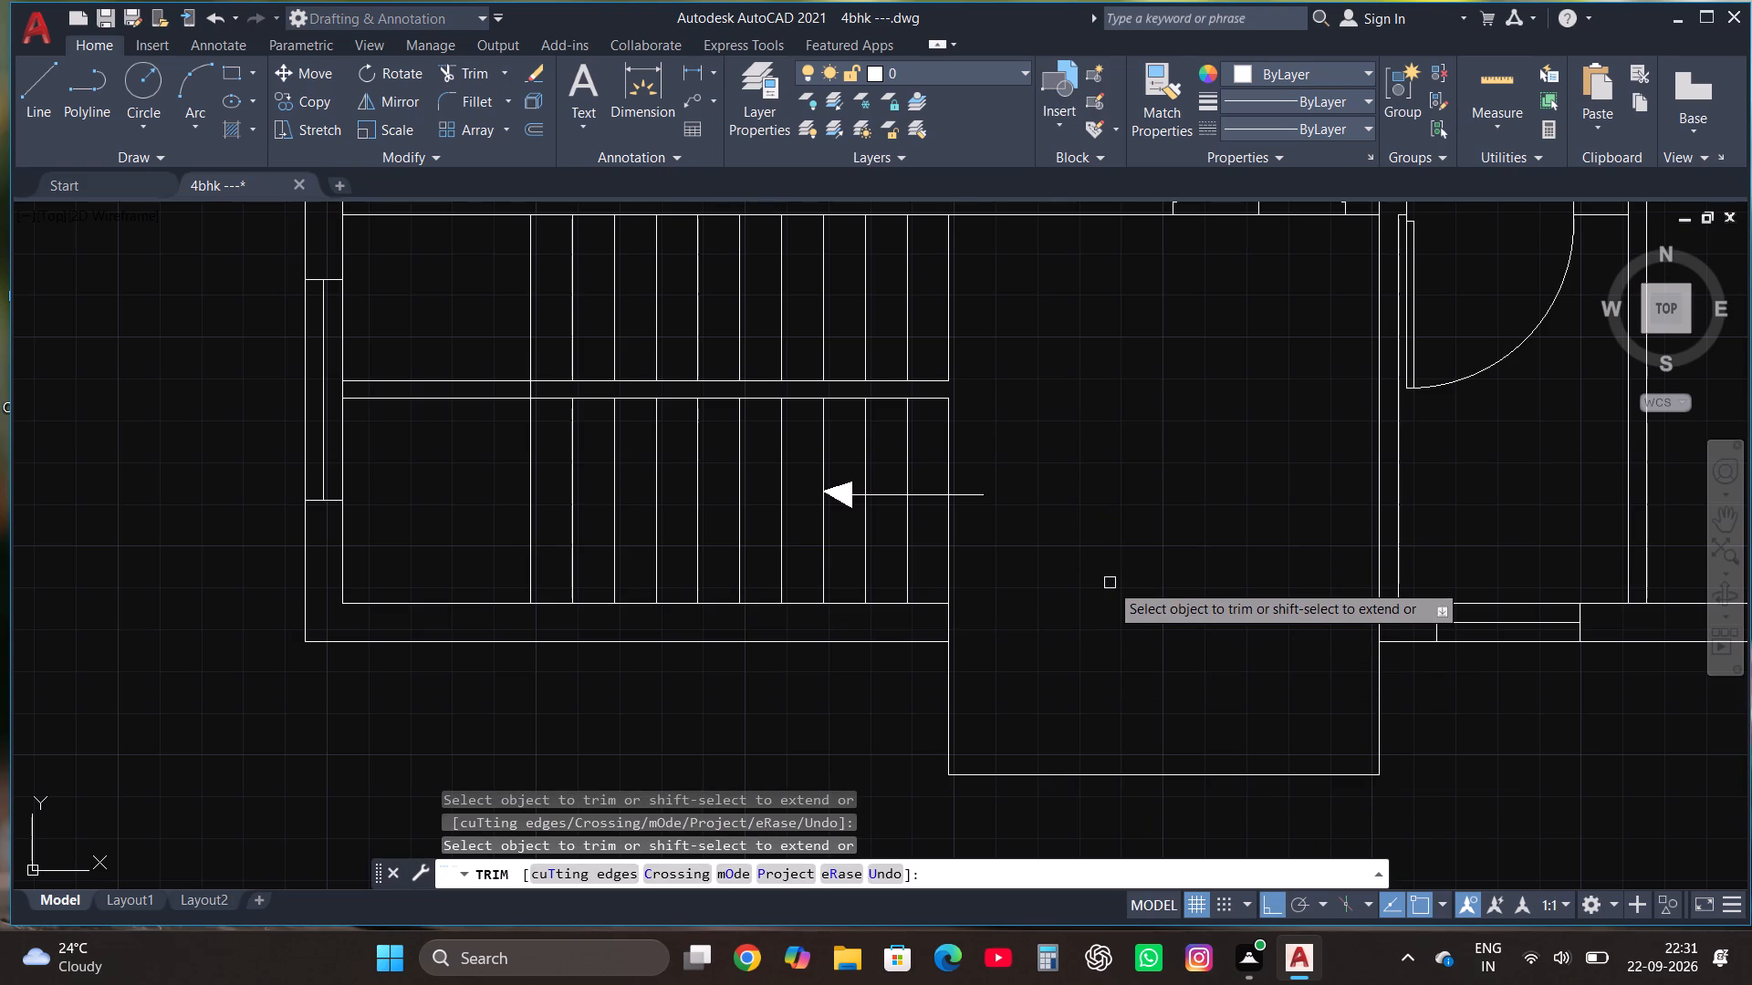
pyautogui.press('Escape')
# Load the ISO dash linetype ACAD_ISO02W100 and make it the current linetype.
pyautogui.write('li')
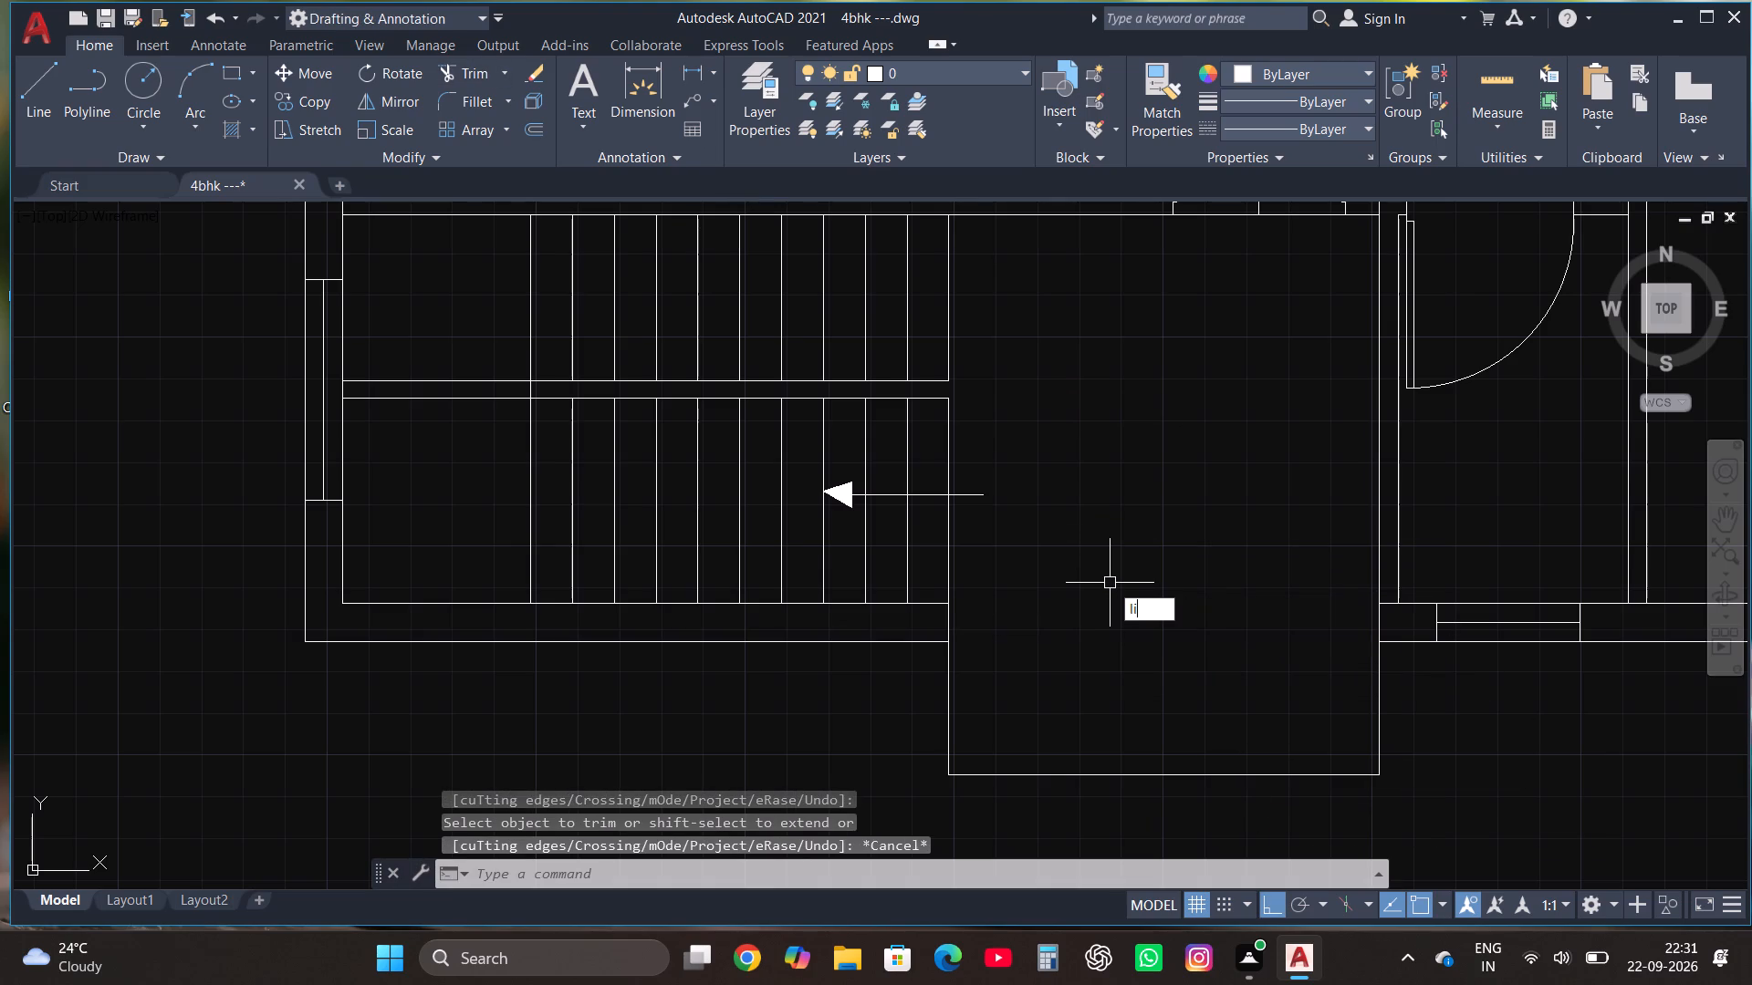
pyautogui.click(1142, 667)
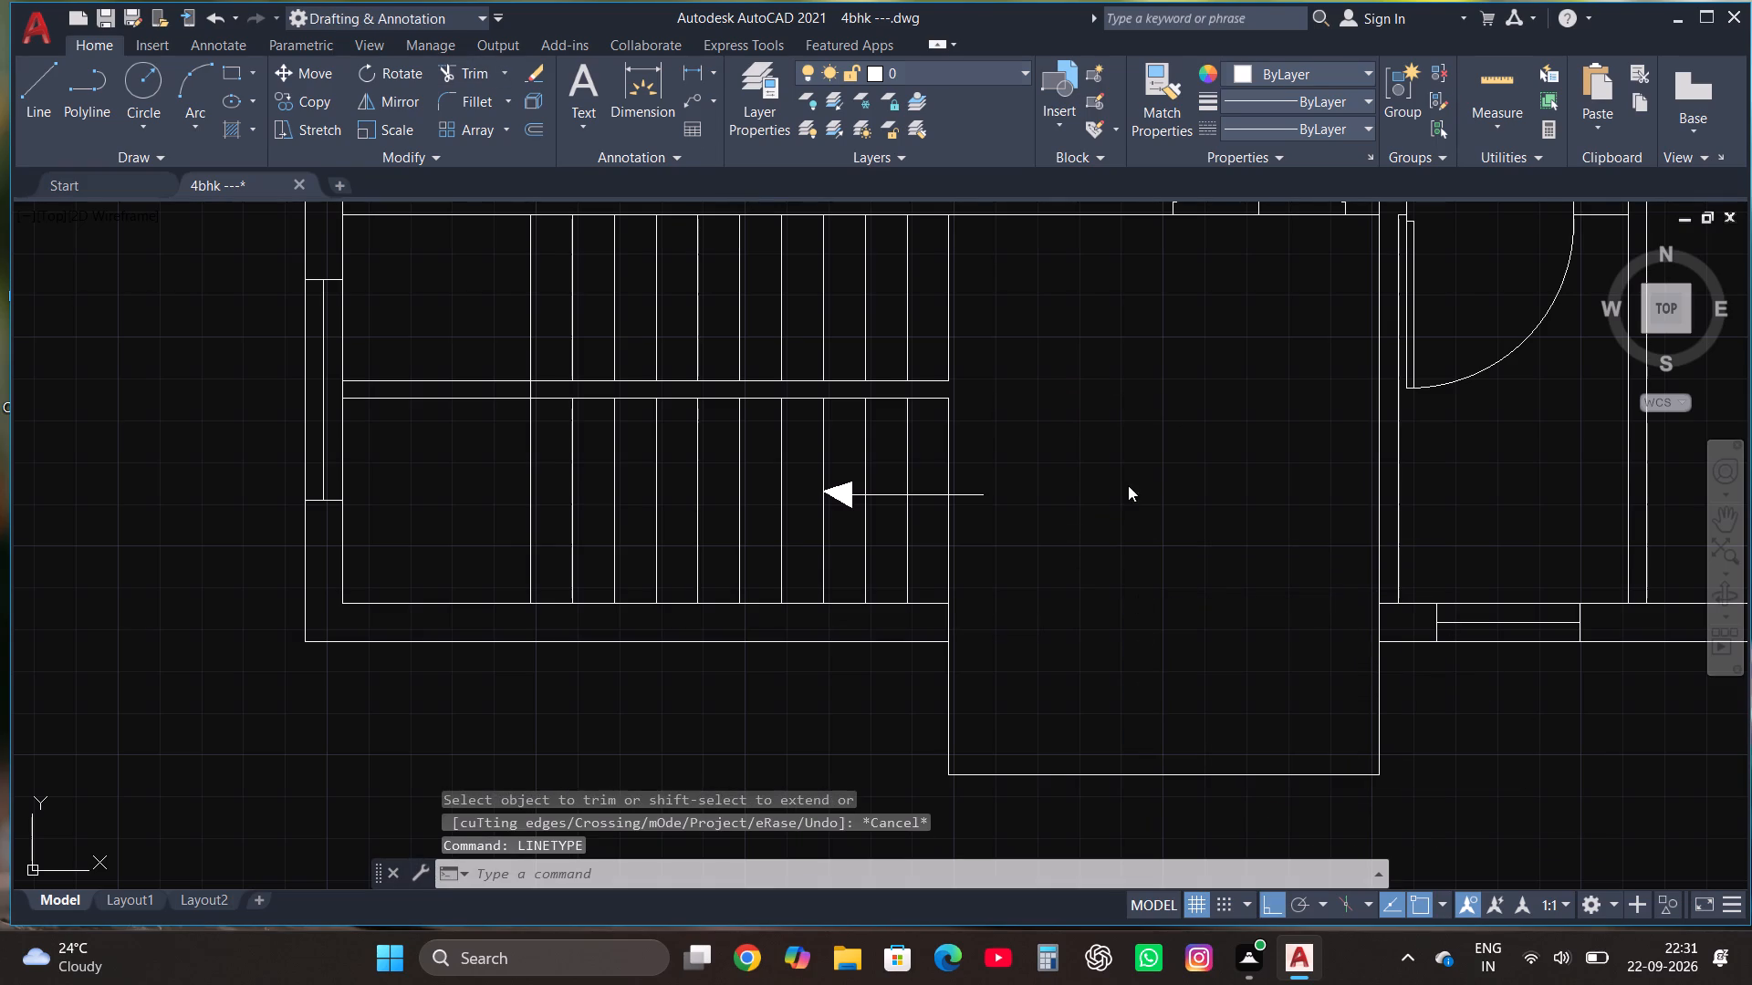
pyautogui.click(1011, 252)
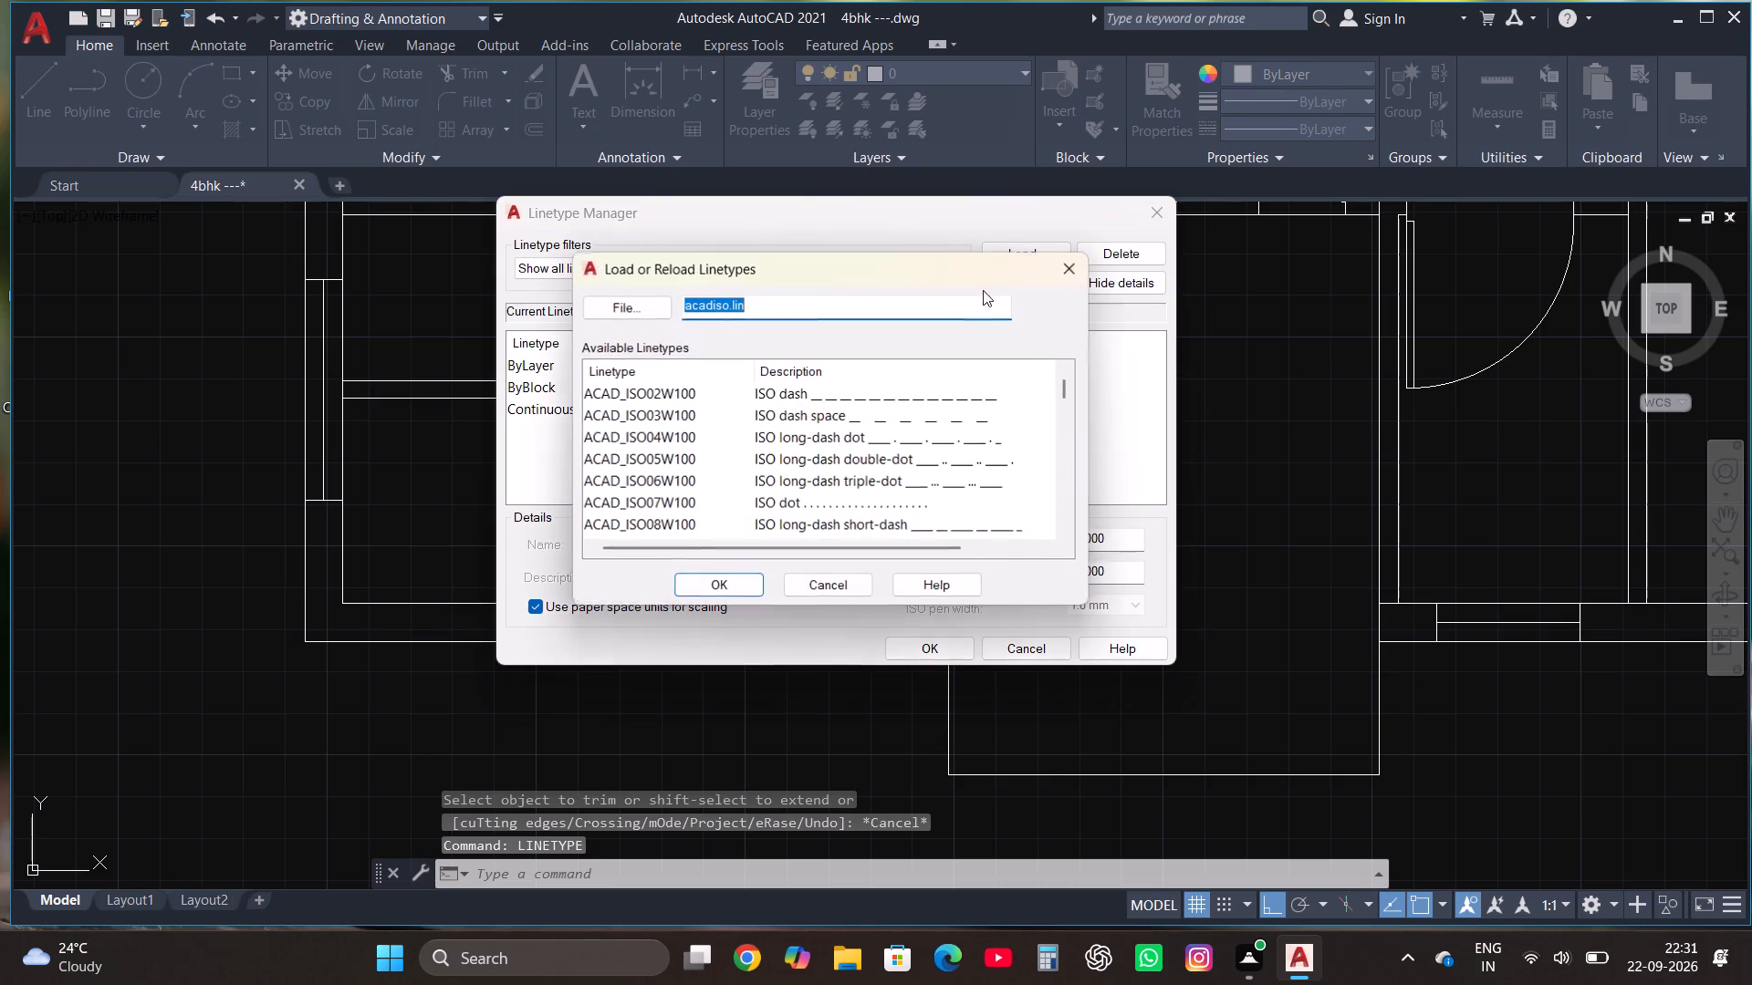
pyautogui.click(911, 411)
pyautogui.click(903, 398)
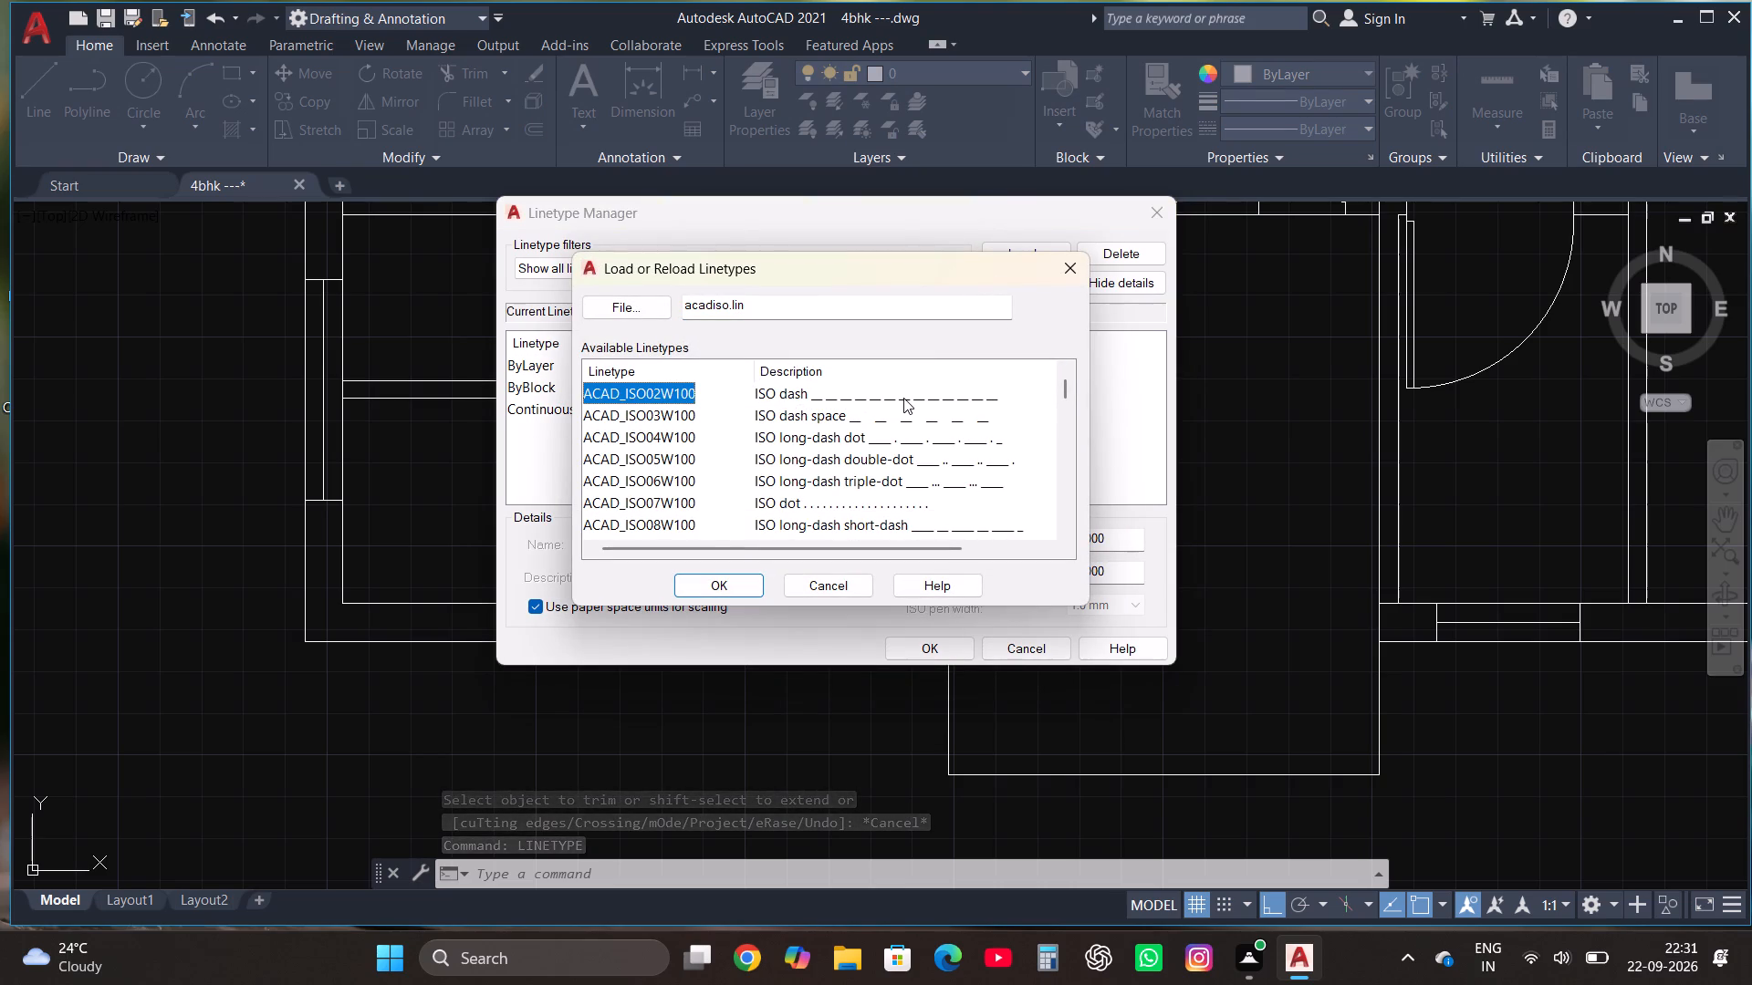
pyautogui.click(709, 583)
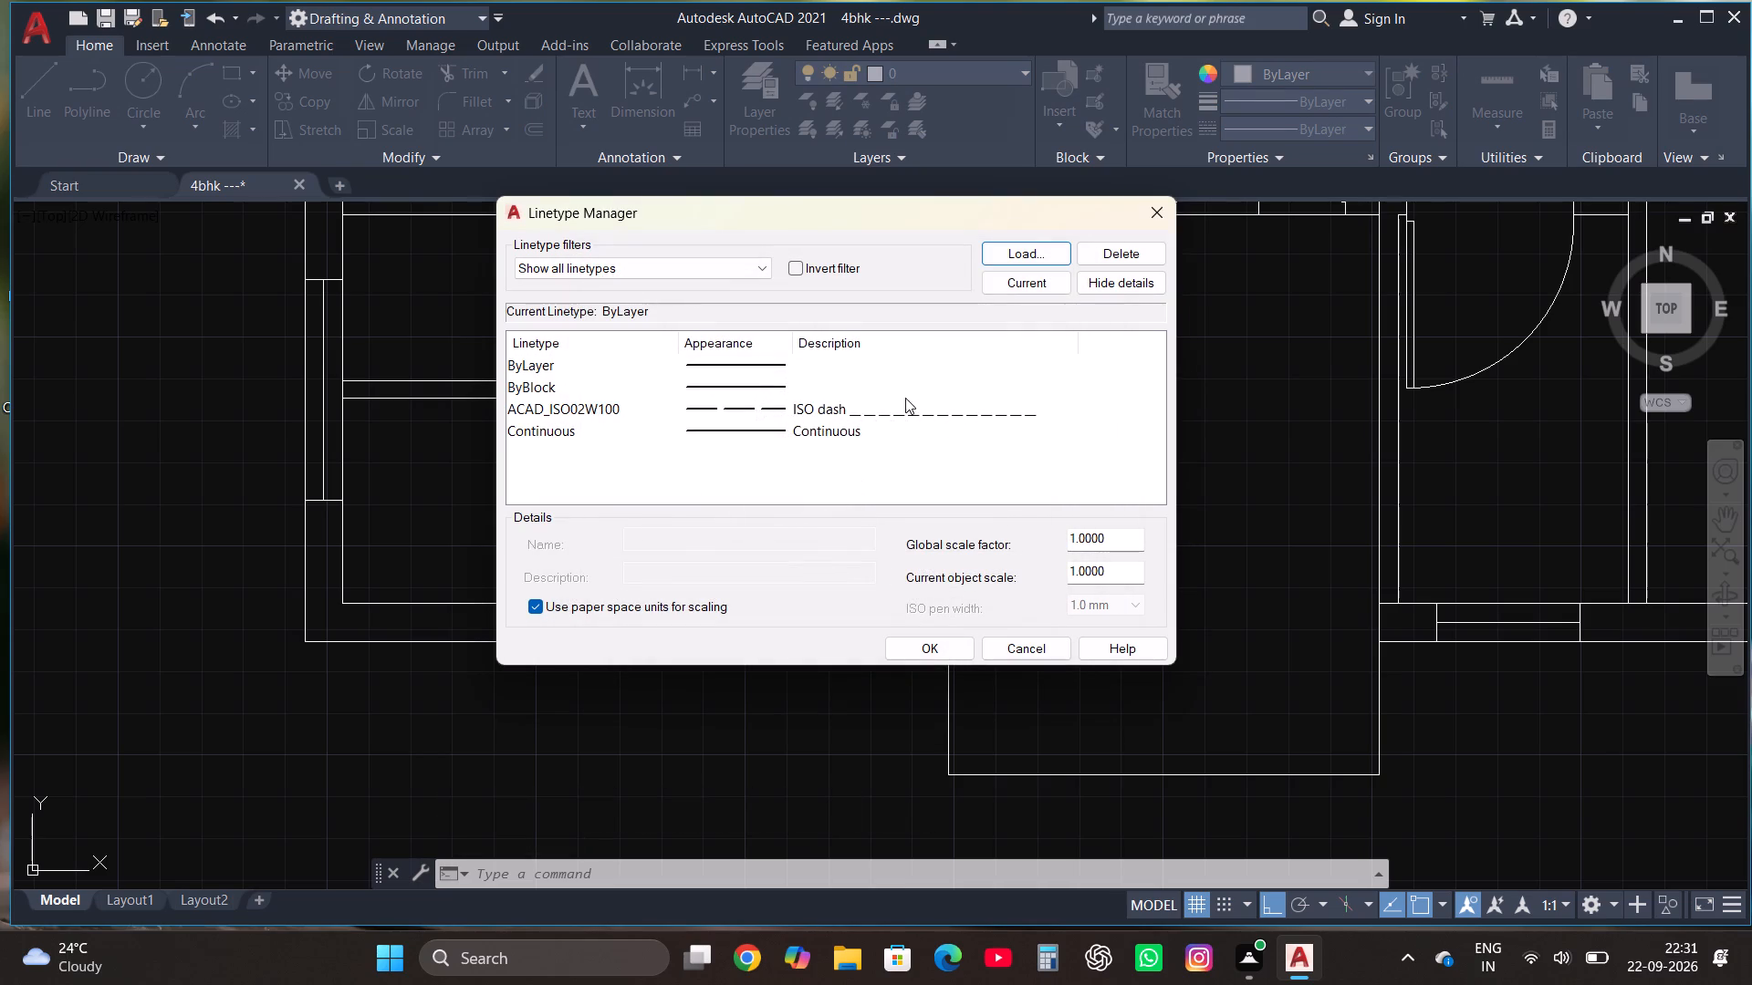
pyautogui.click(900, 424)
pyautogui.click(898, 413)
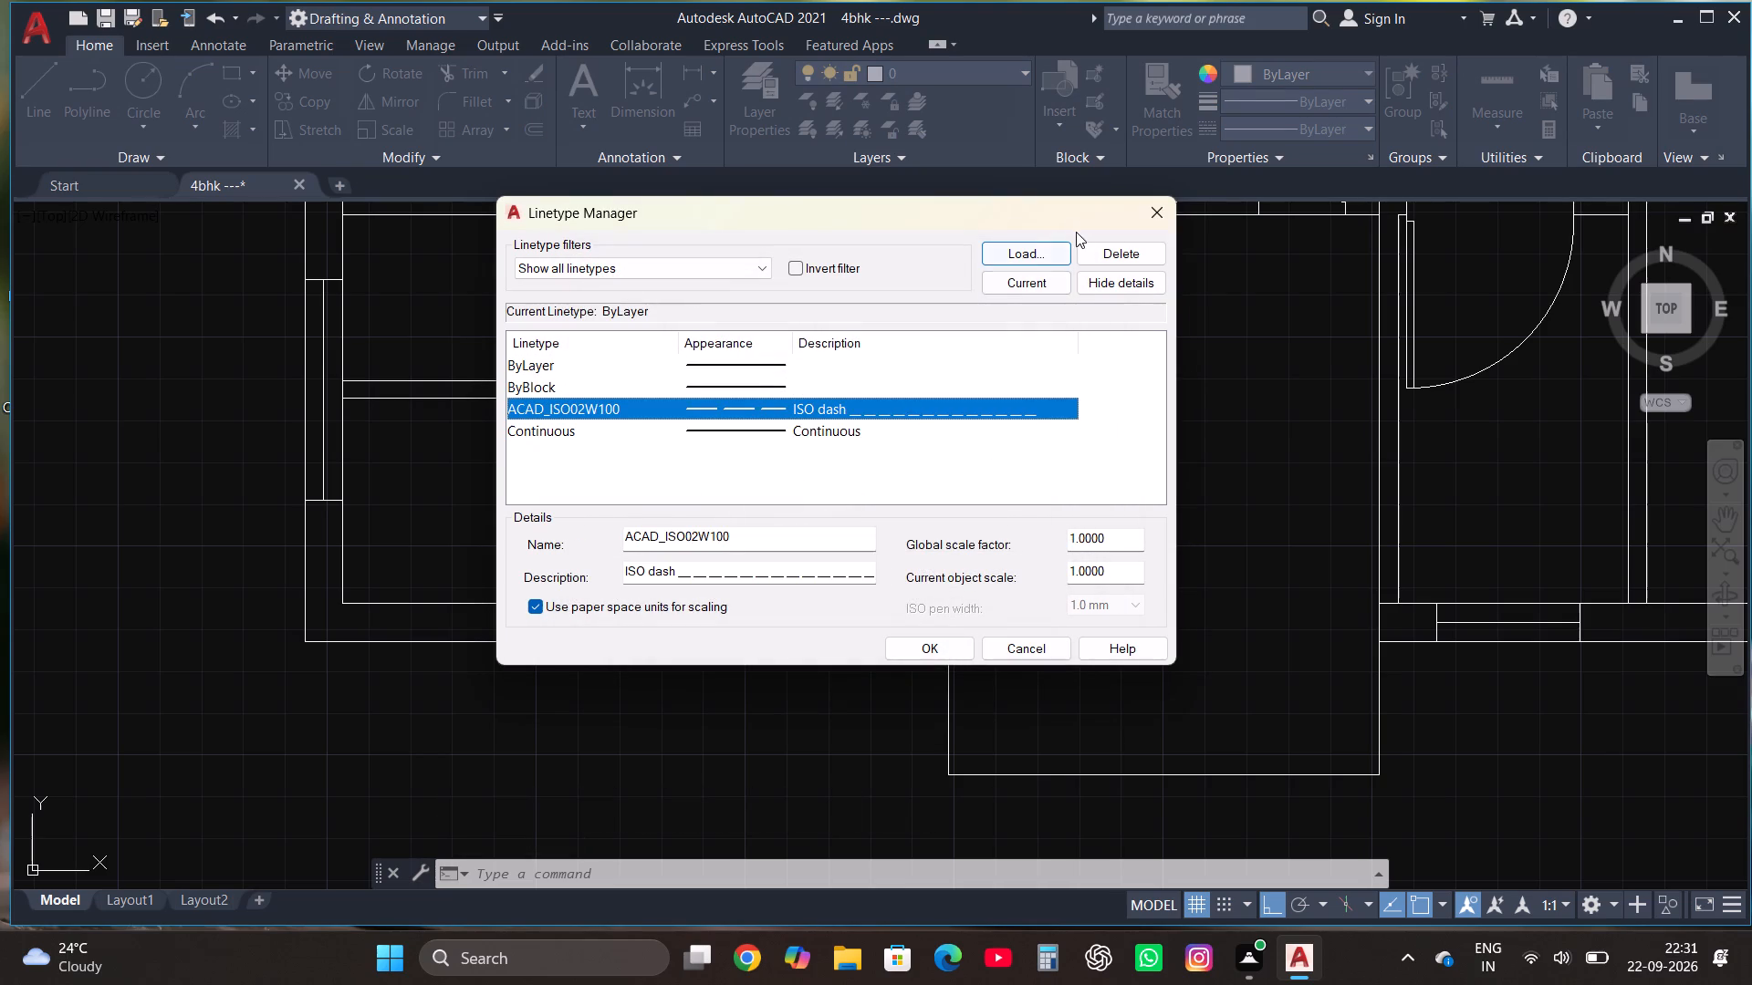
pyautogui.click(1017, 286)
pyautogui.click(939, 641)
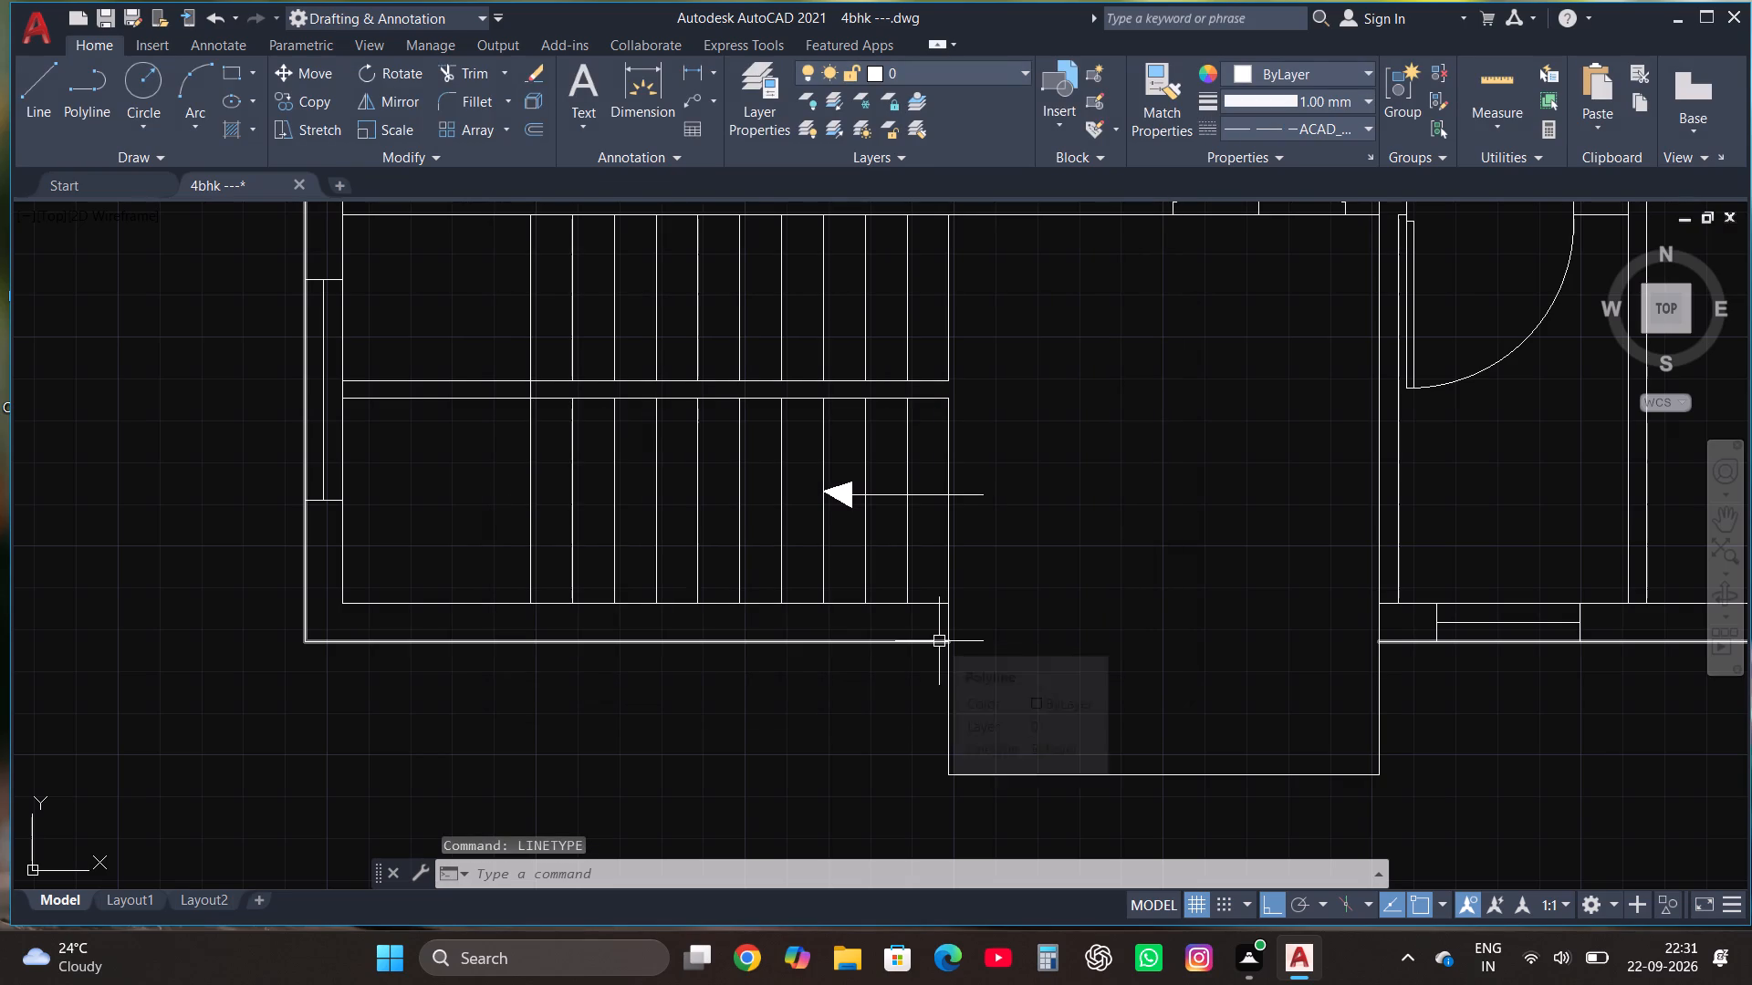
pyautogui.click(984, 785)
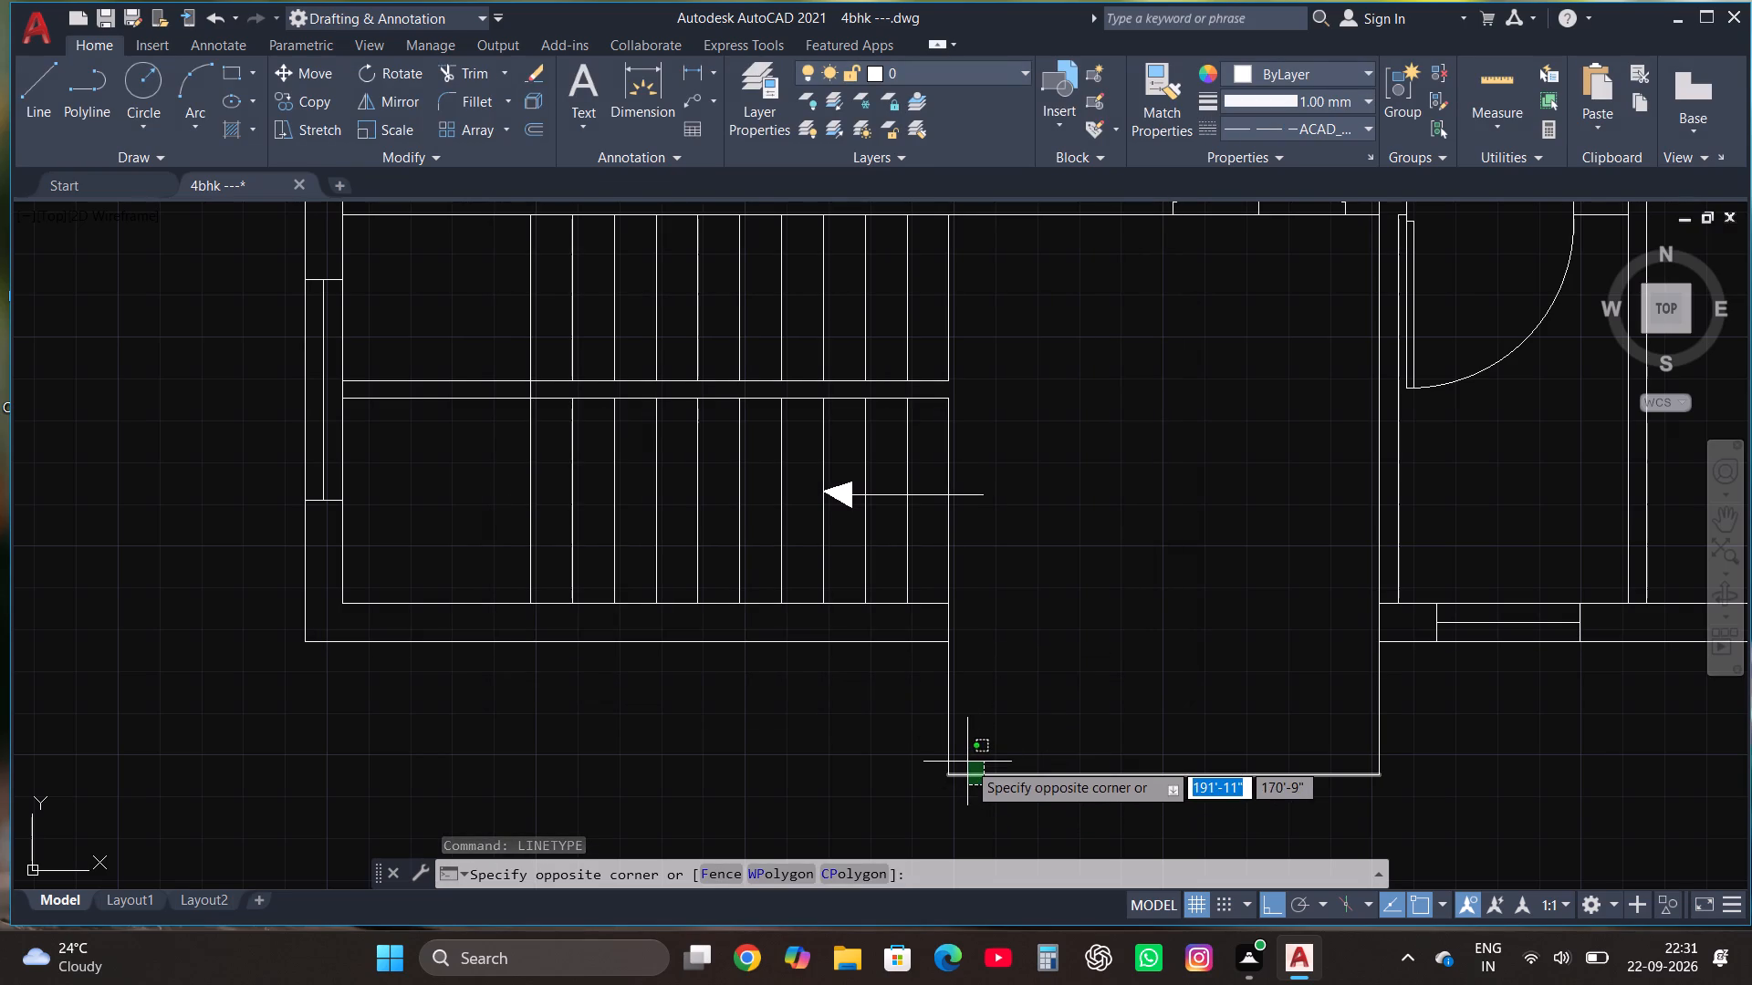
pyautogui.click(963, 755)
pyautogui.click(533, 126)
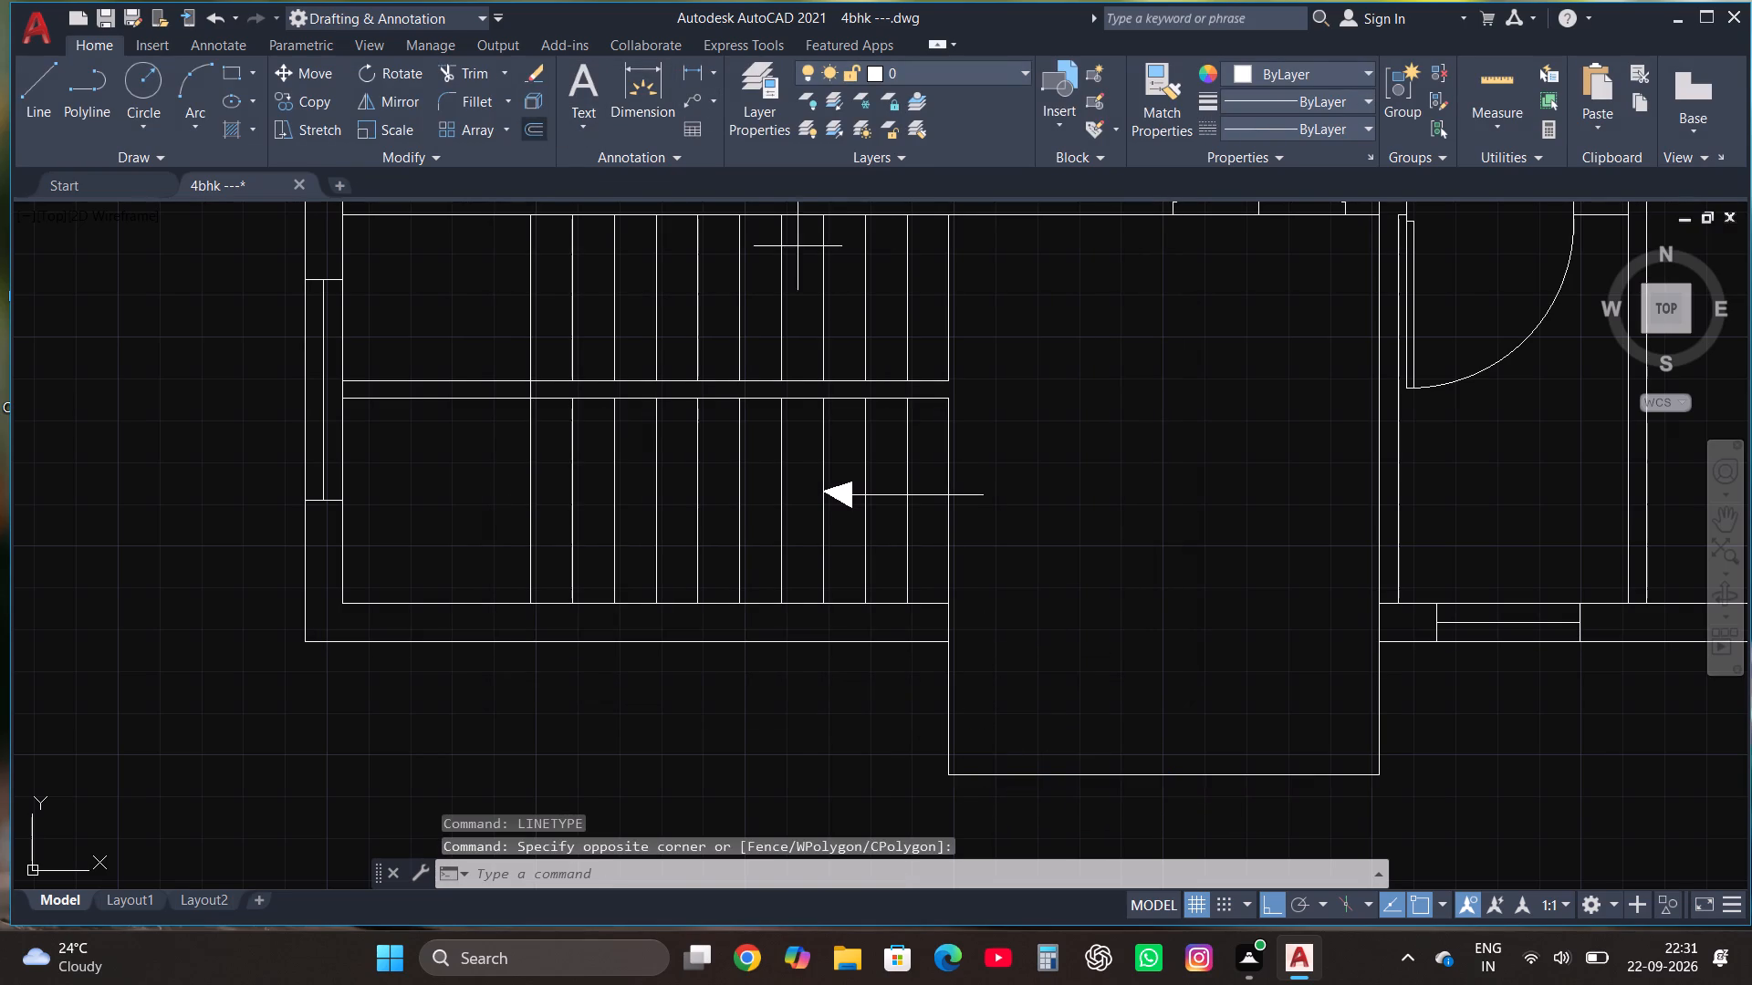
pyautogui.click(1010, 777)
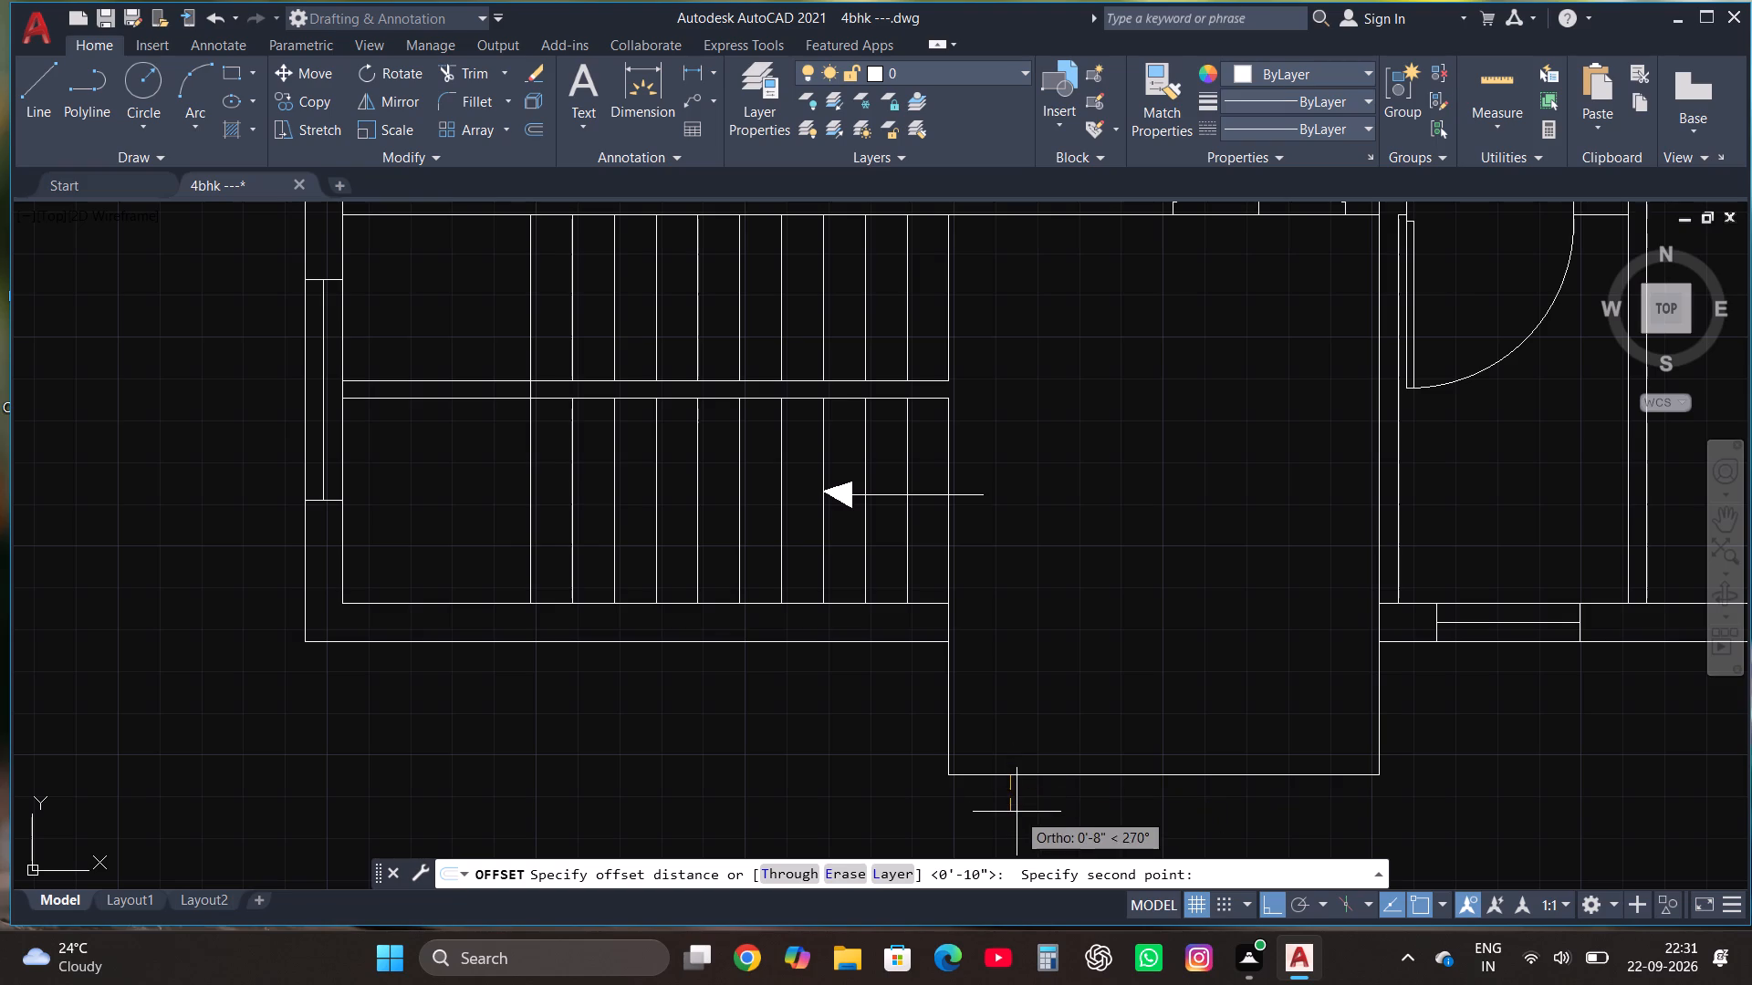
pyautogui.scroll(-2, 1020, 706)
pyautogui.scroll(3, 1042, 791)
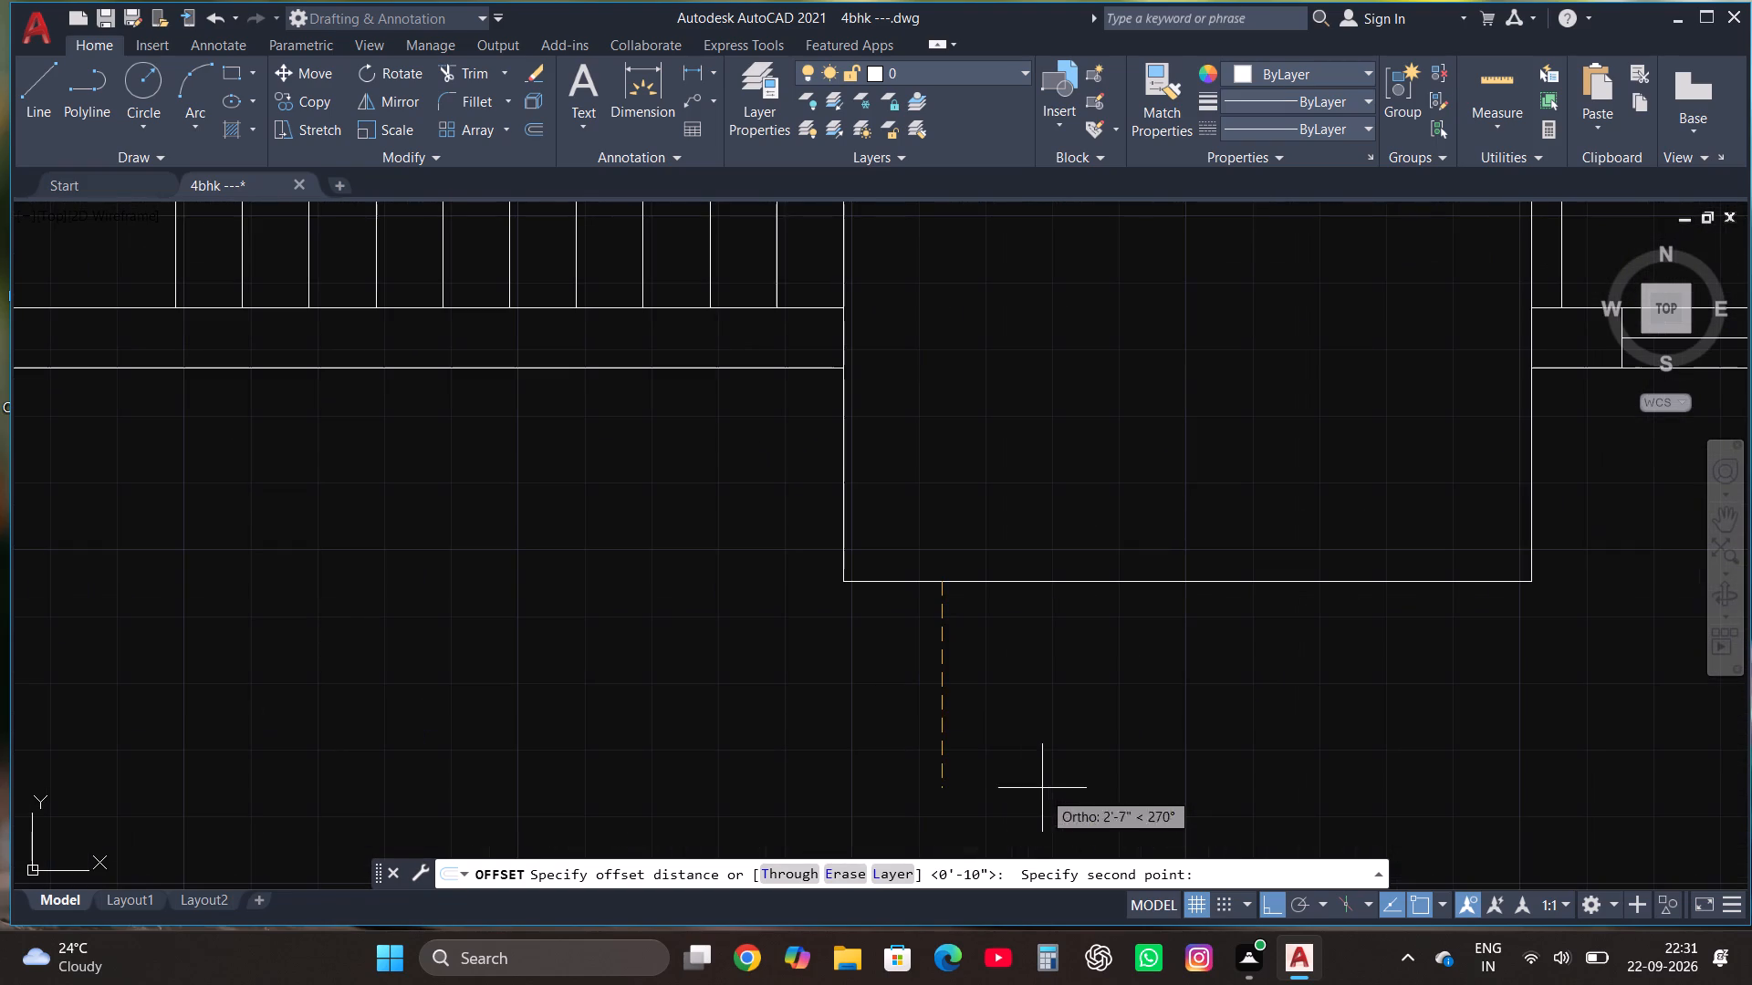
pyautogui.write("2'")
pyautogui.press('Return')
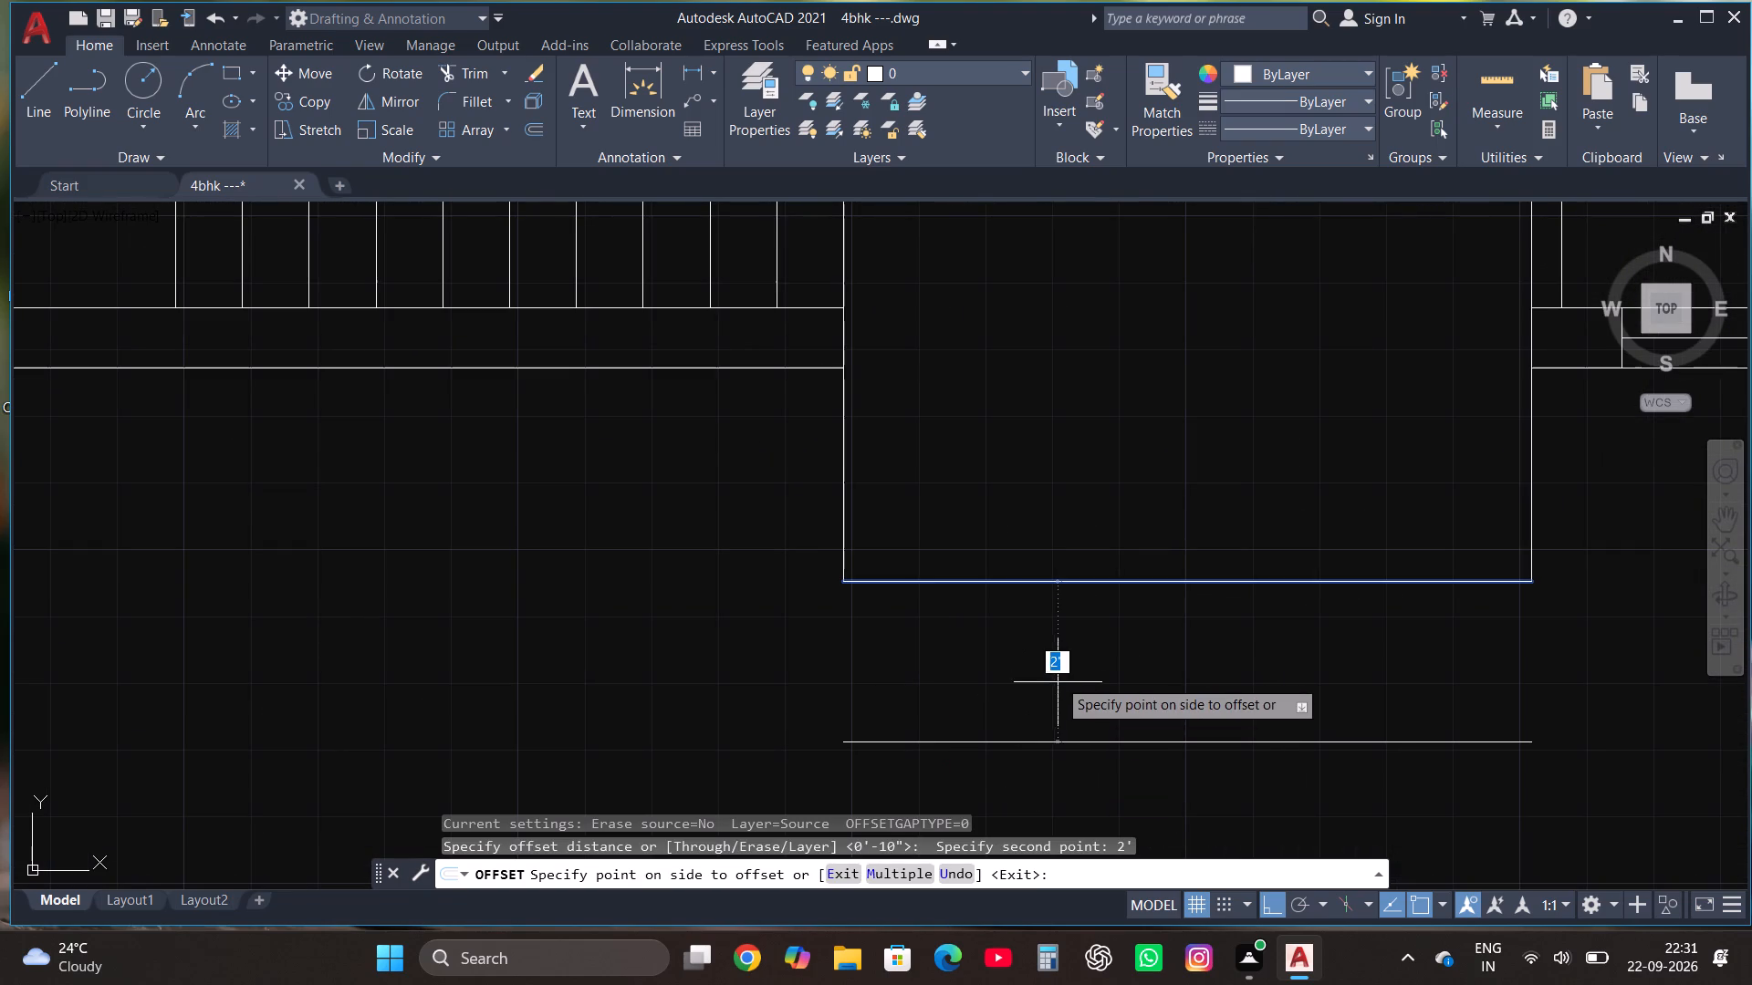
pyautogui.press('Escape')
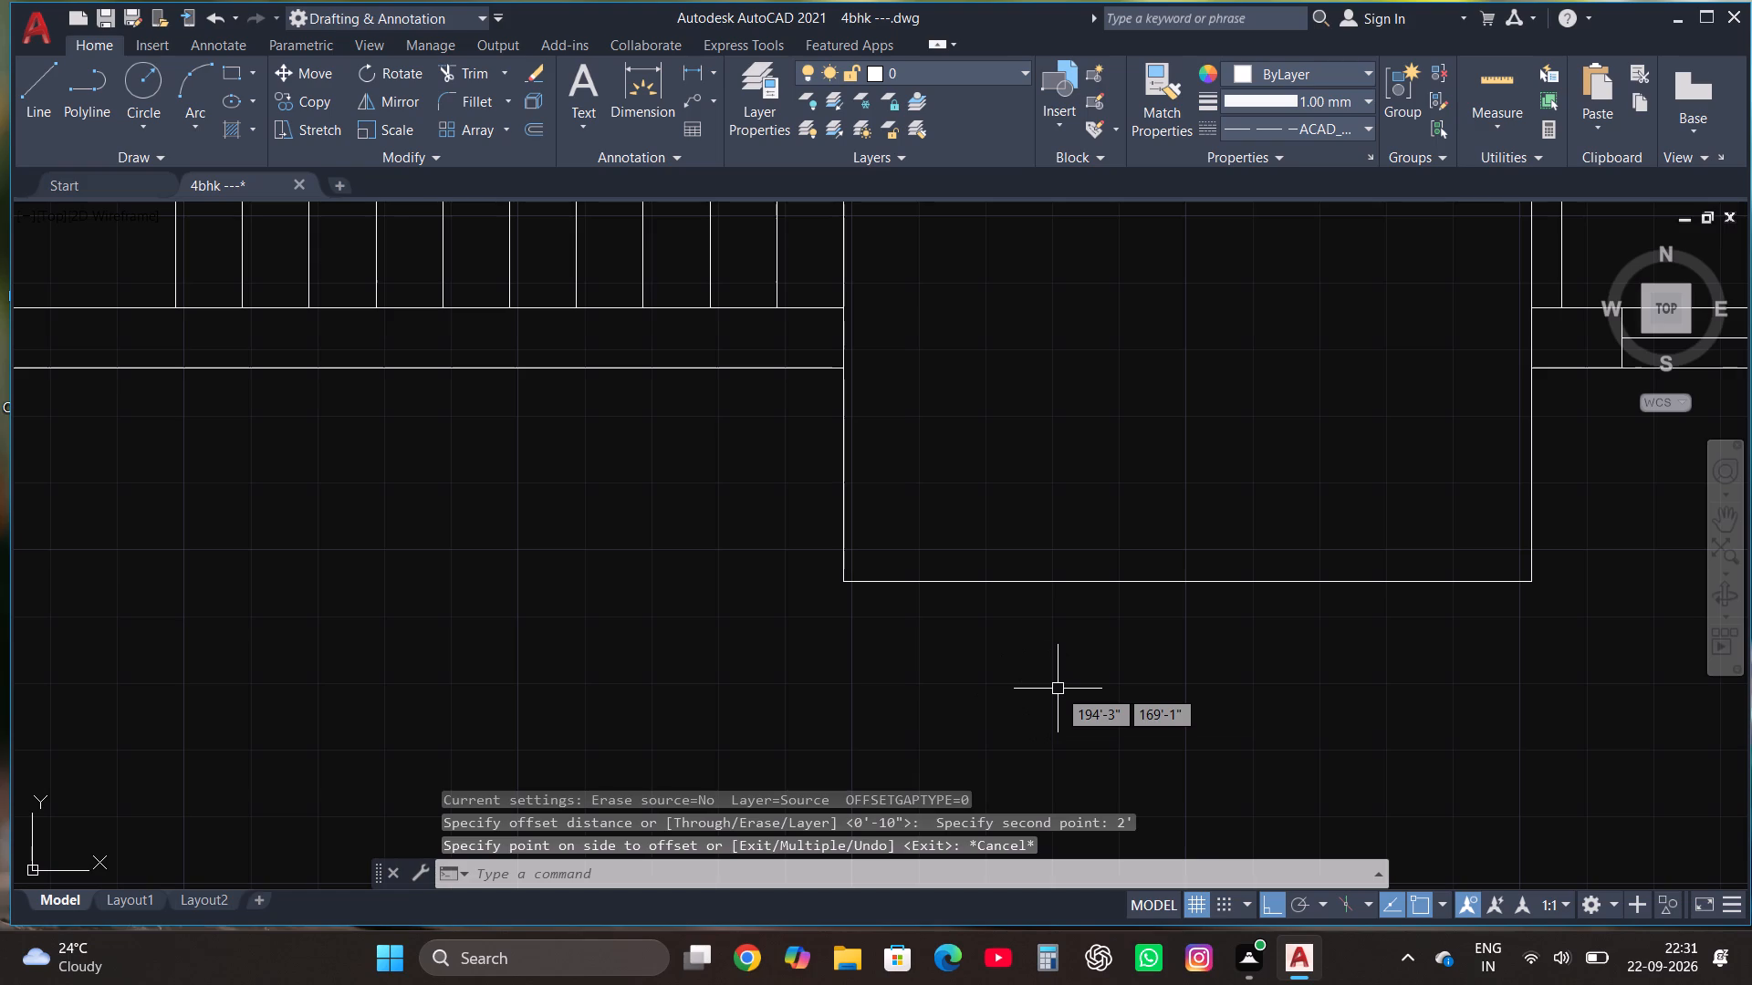
# Set ACAD_ISO02W100 as the current linetype again.
pyautogui.write('li')
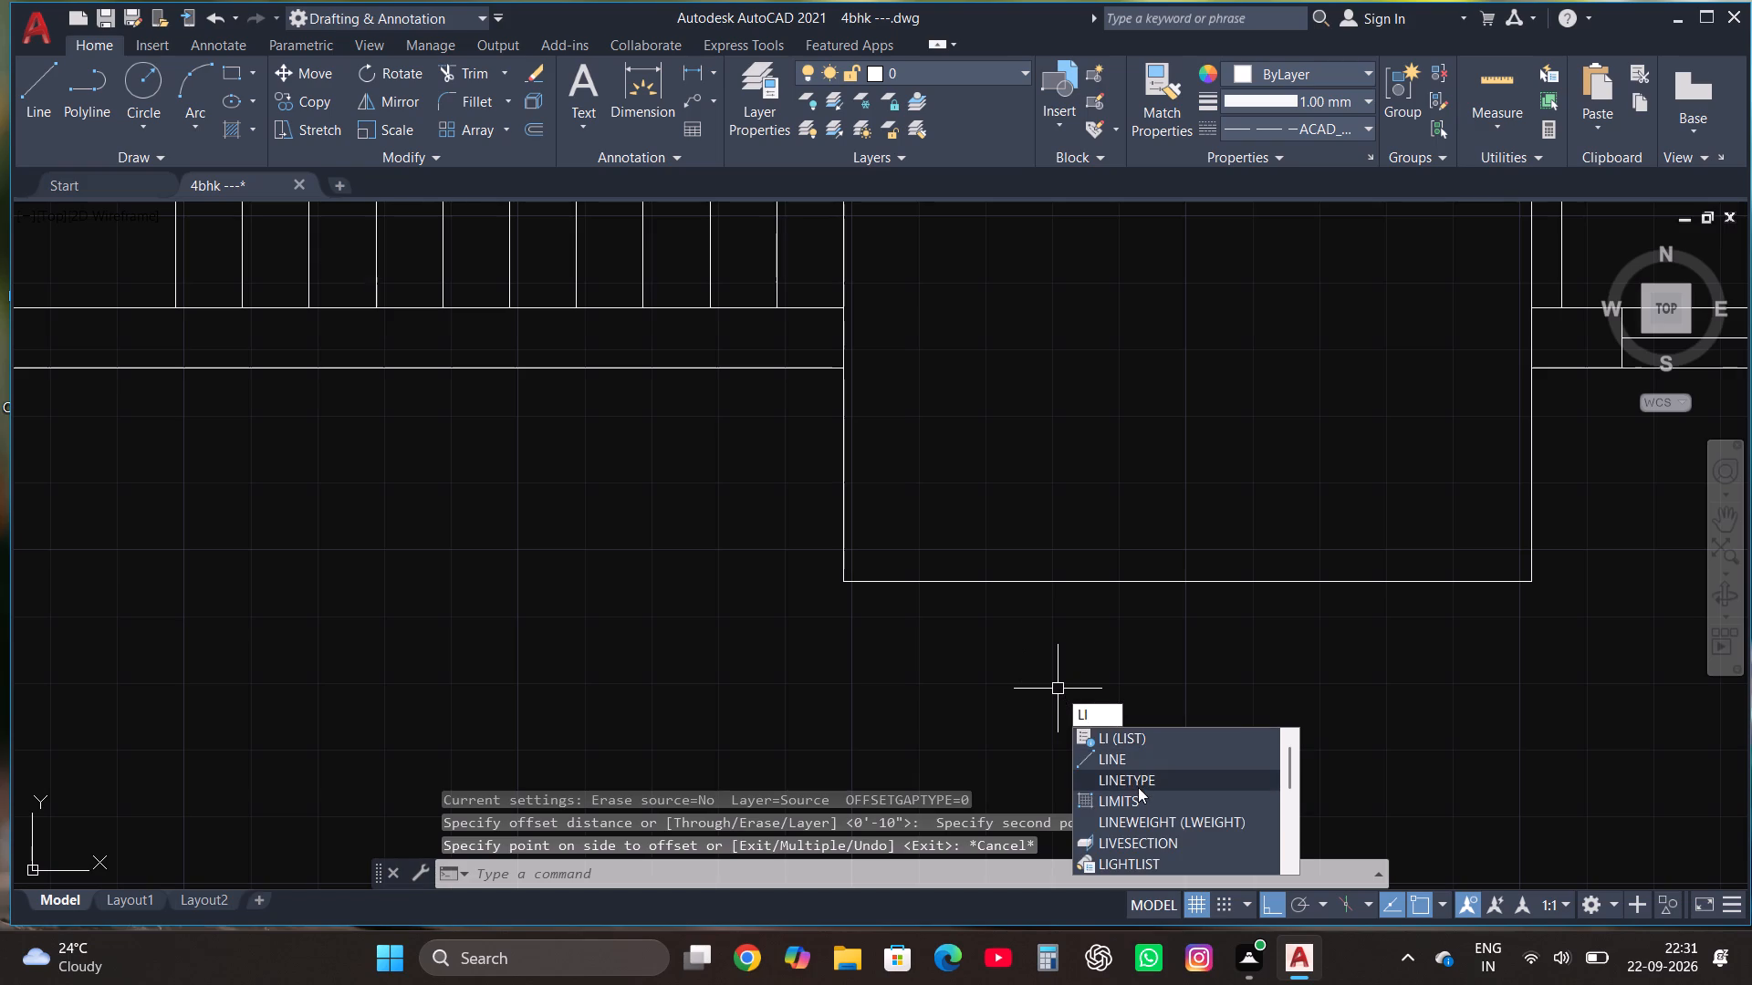
pyautogui.click(1132, 780)
pyautogui.click(770, 408)
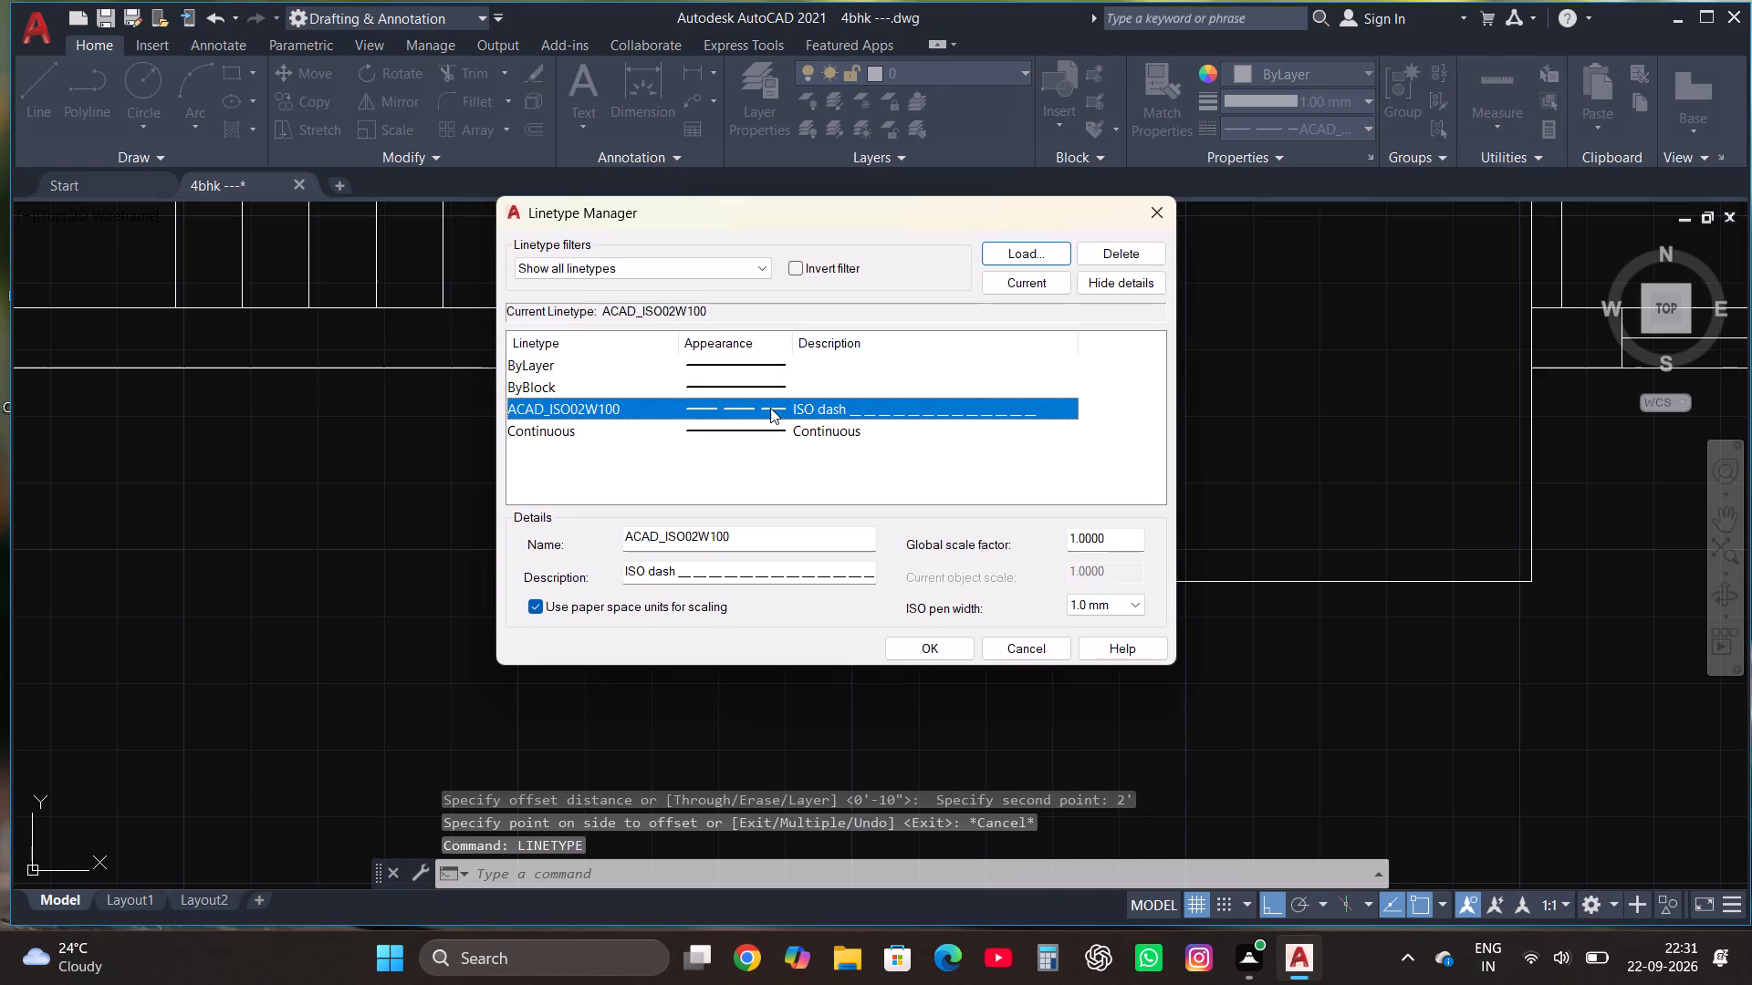
pyautogui.click(1019, 285)
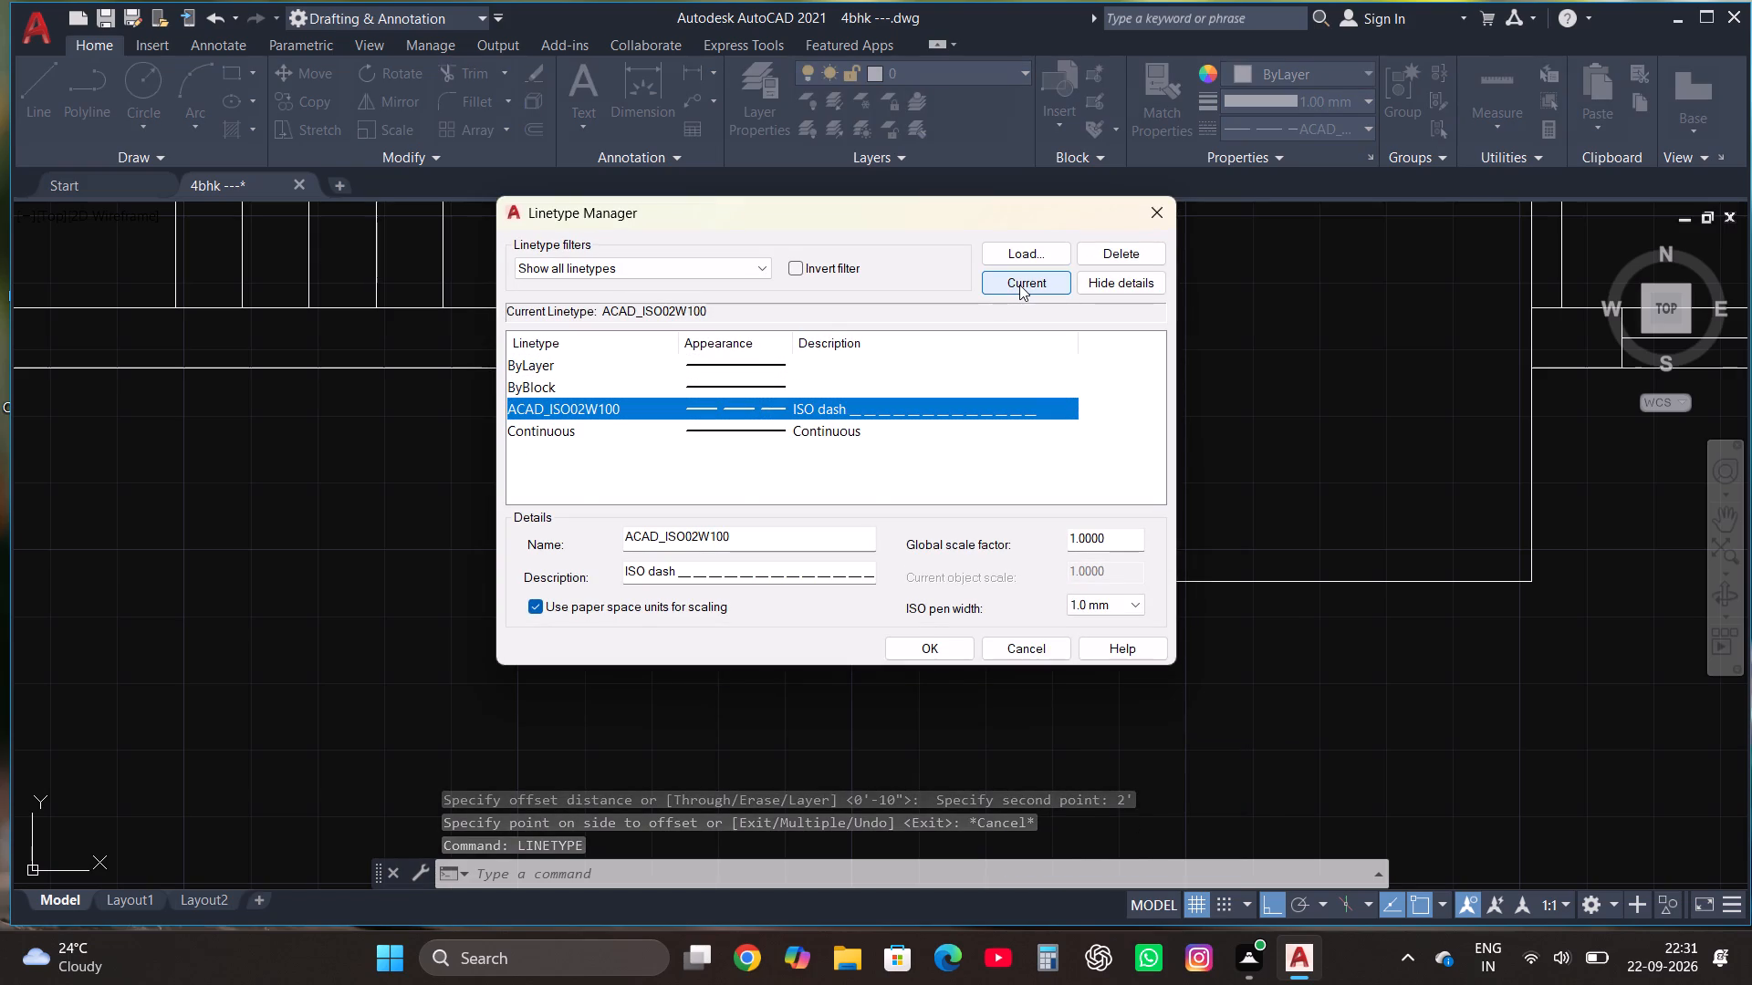
pyautogui.click(1019, 285)
pyautogui.click(927, 649)
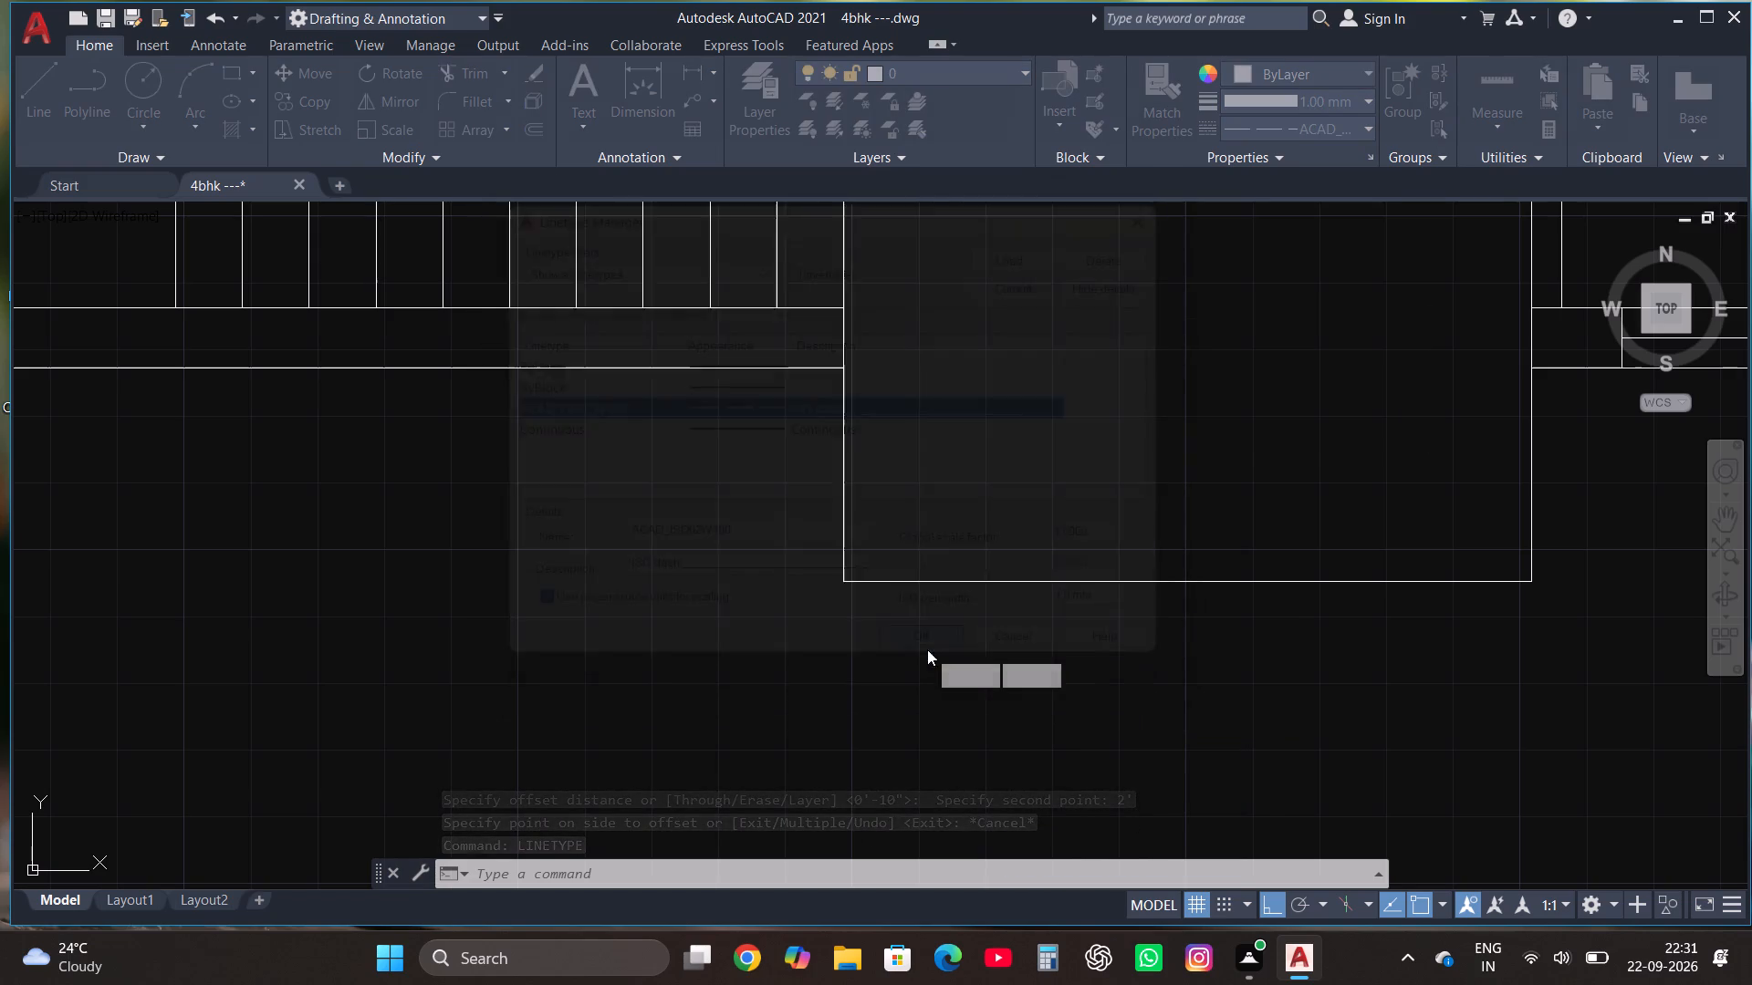
# Draw a dashed outline around the entrance projection, about 4' south from the outer wall, 10'-10" east, and north past the wall line.
pyautogui.click(44, 88)
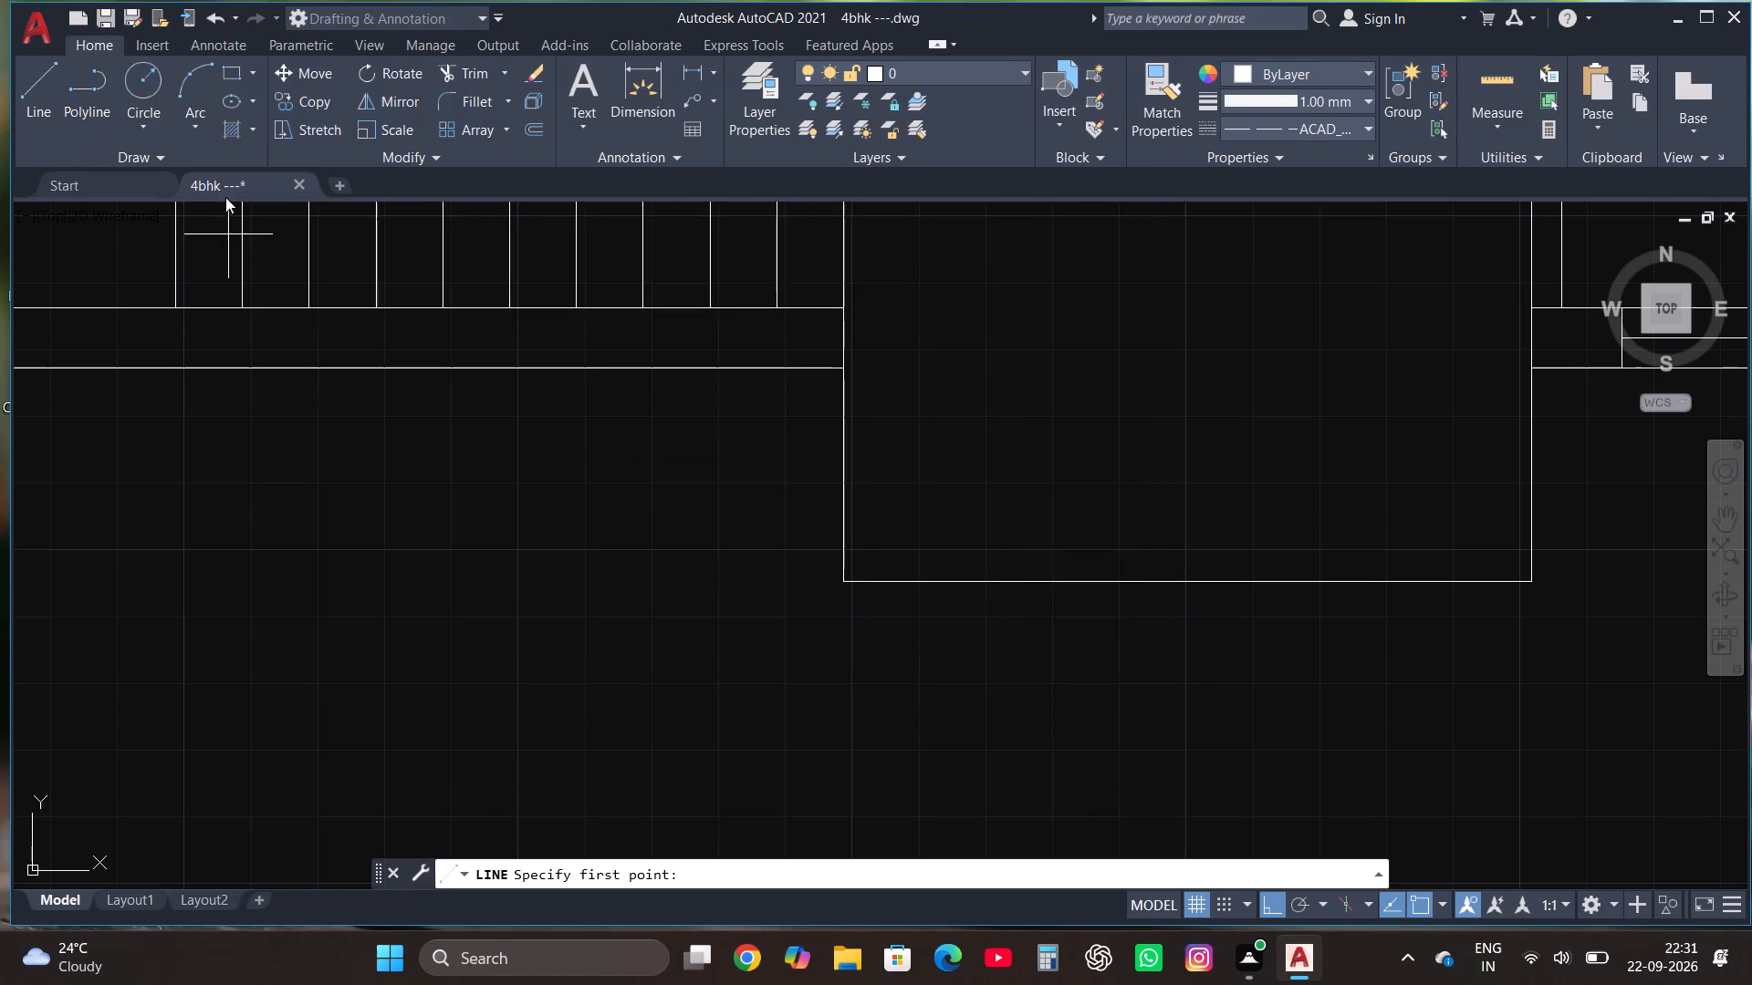
pyautogui.click(765, 369)
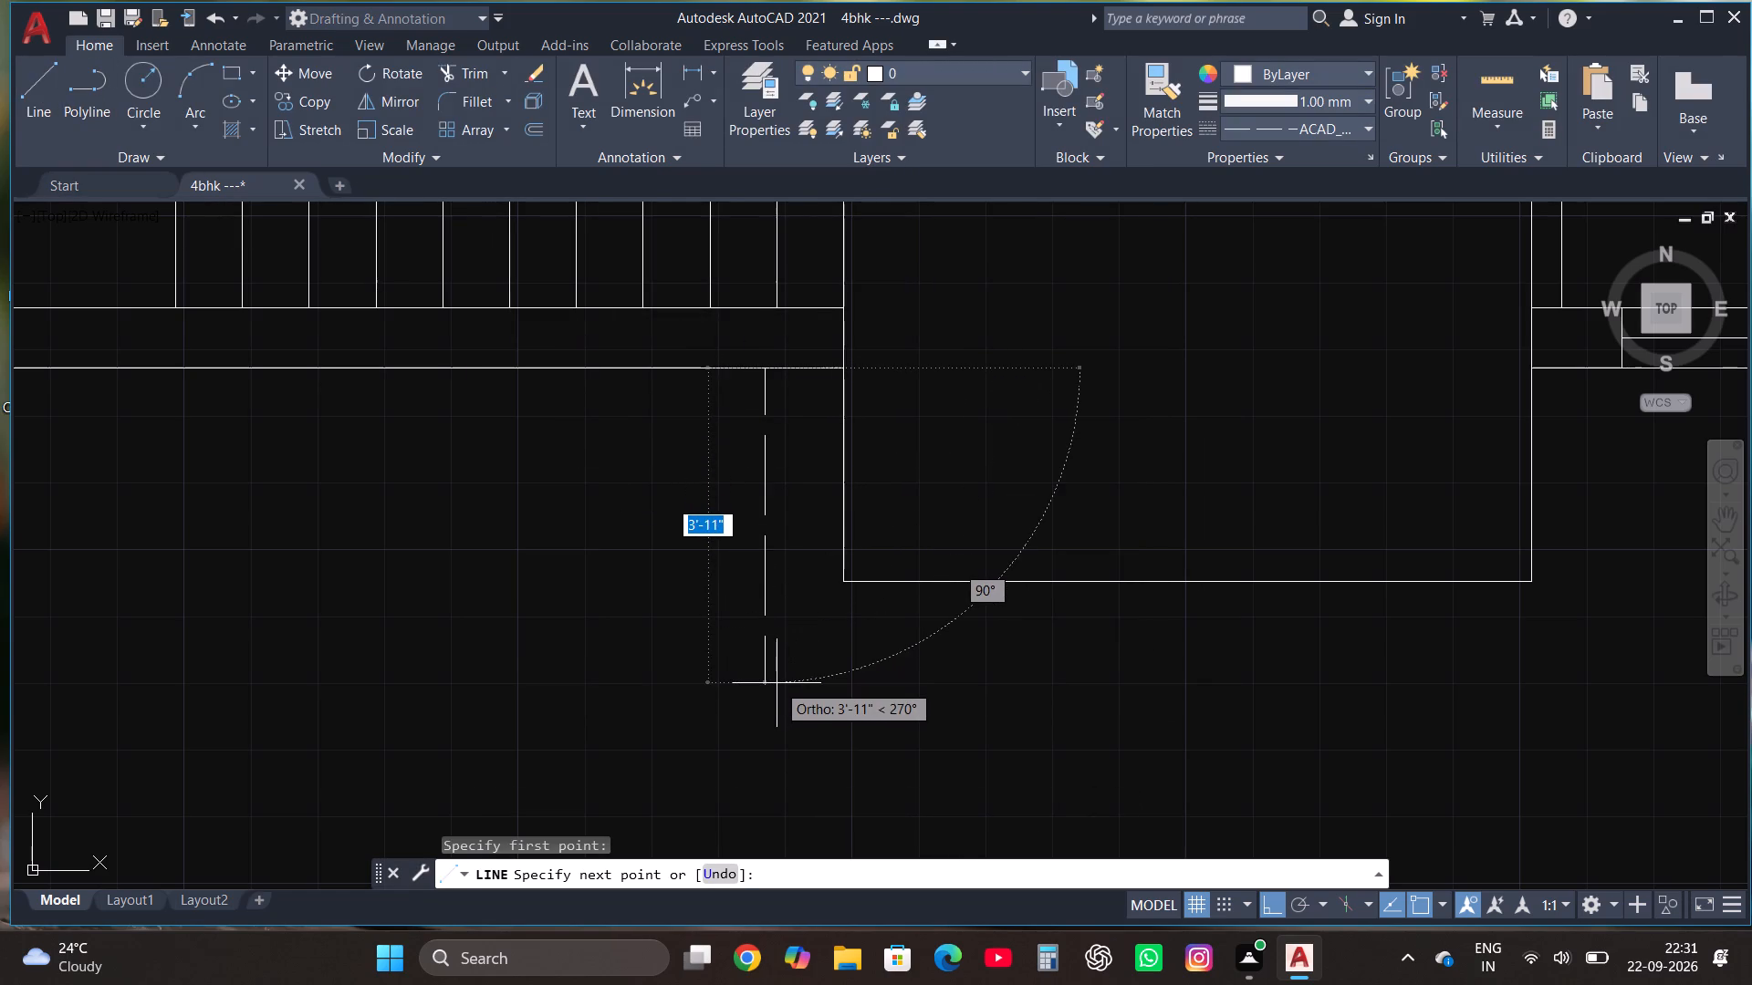
pyautogui.click(780, 689)
pyautogui.scroll(-2, 1007, 689)
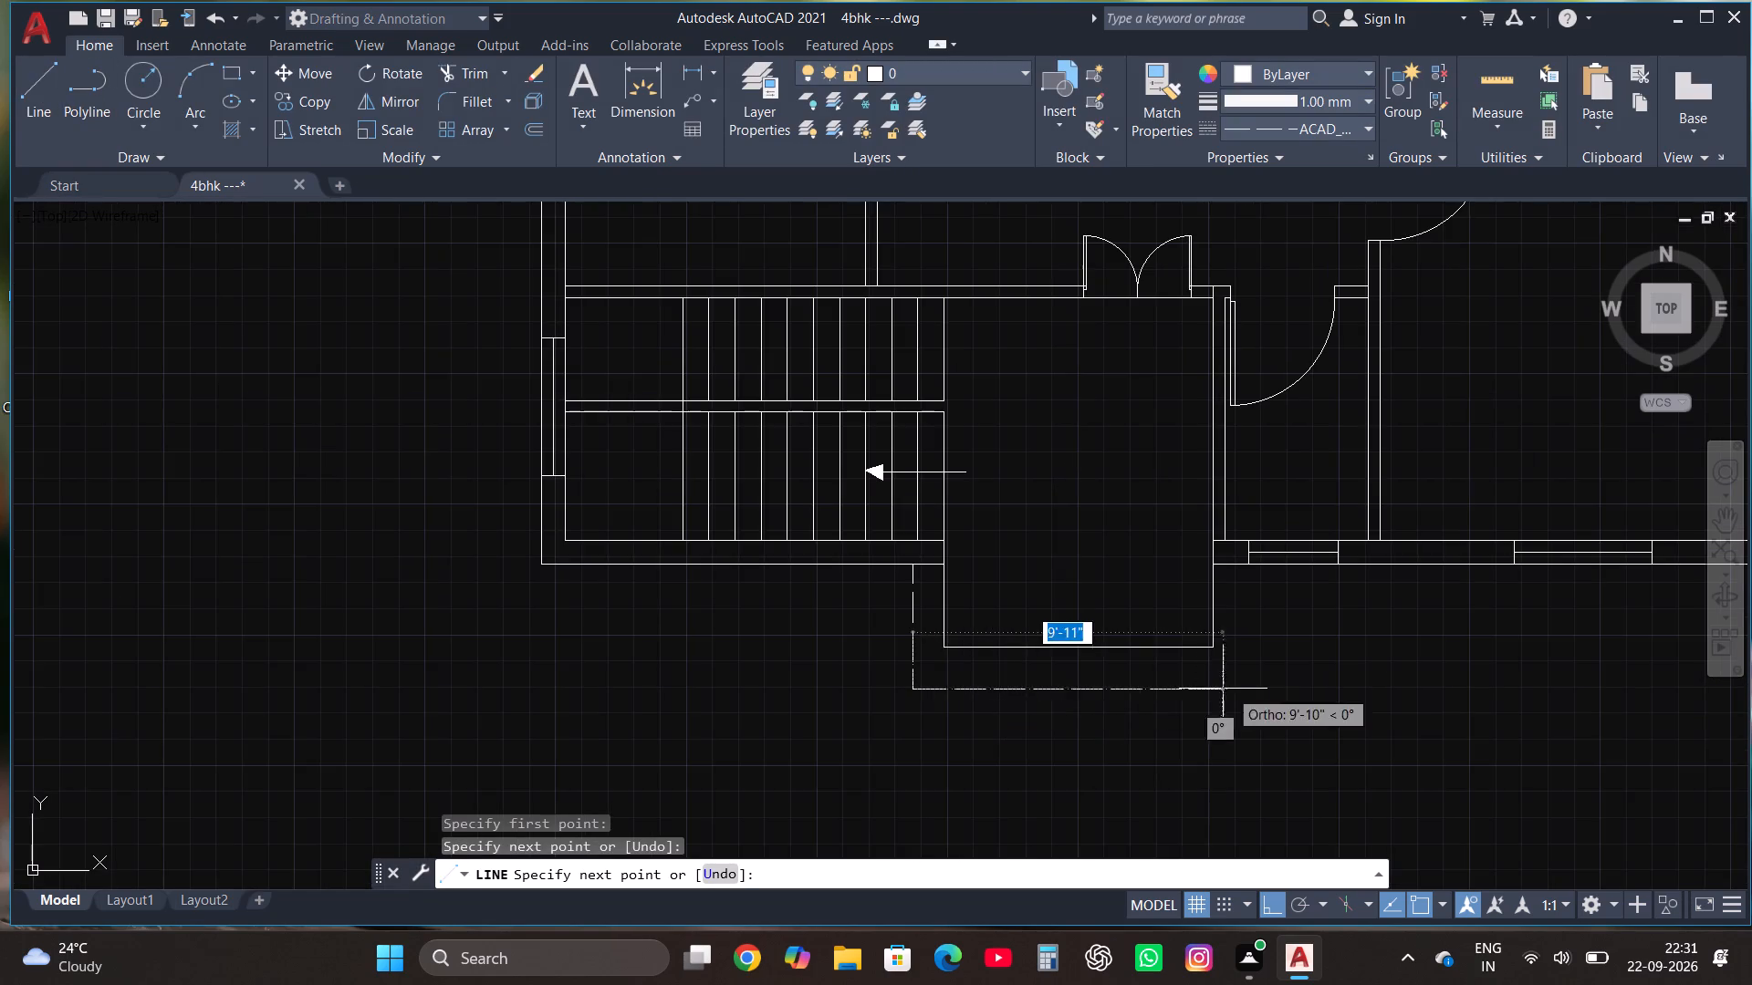
pyautogui.scroll(3, 1291, 685)
pyautogui.scroll(-2, 1152, 685)
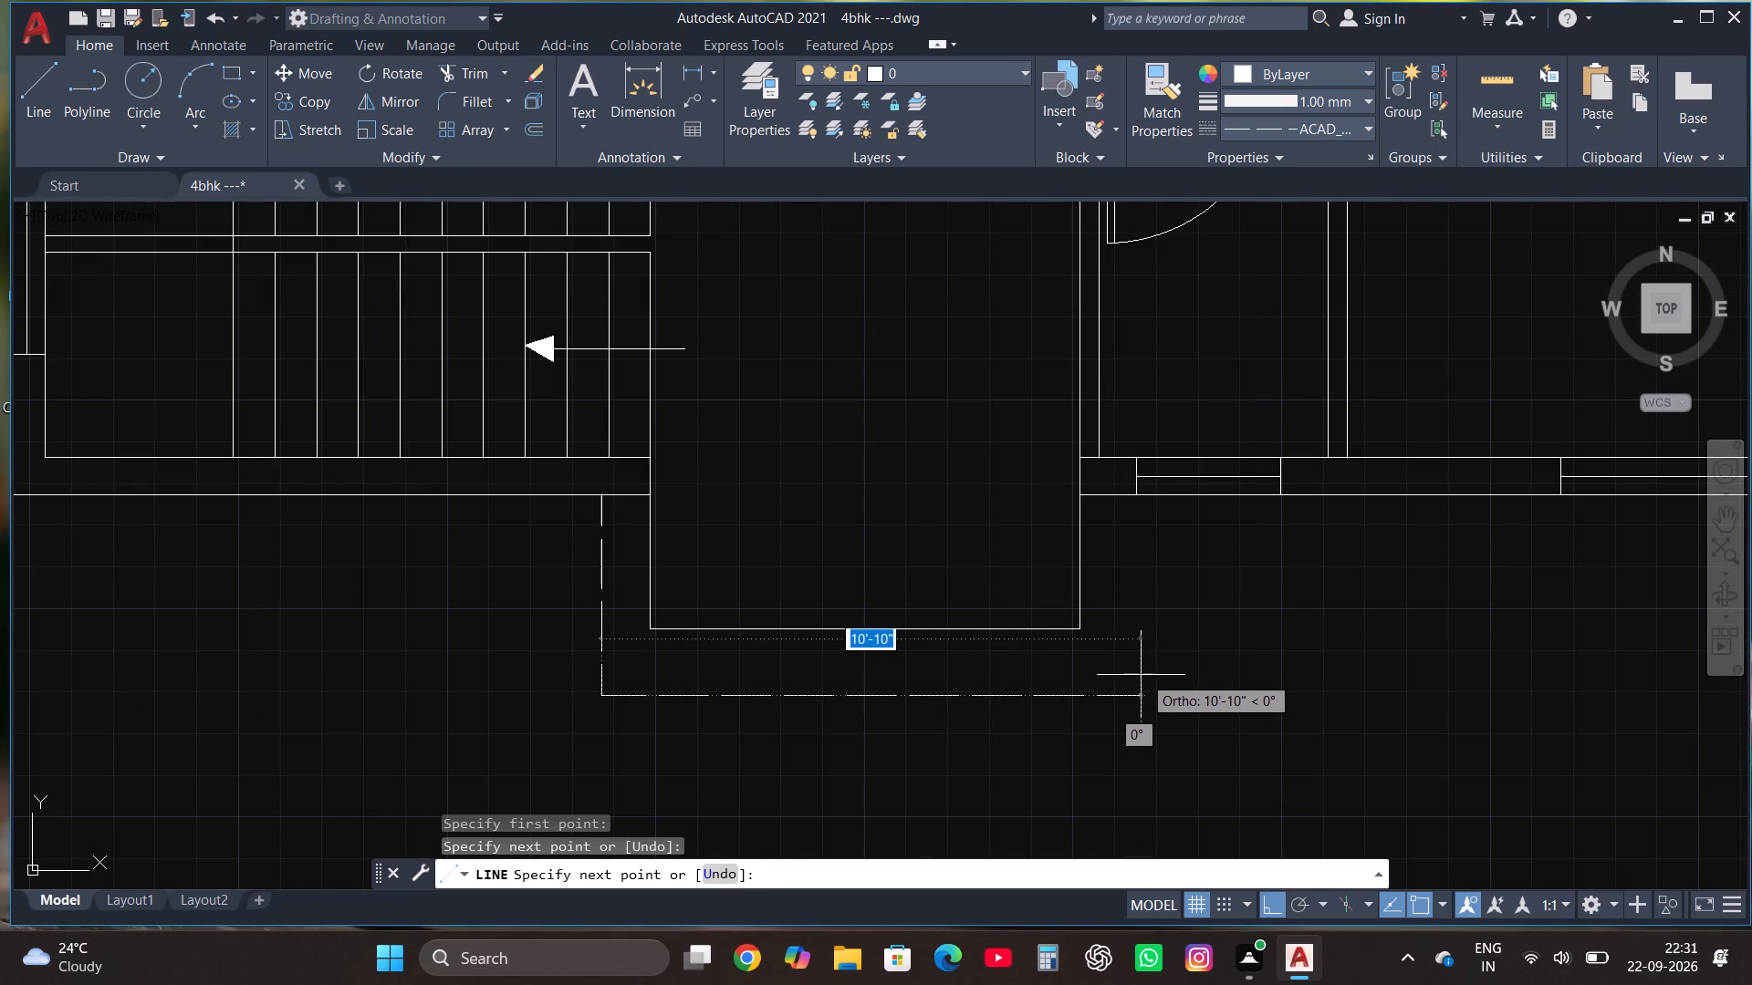
pyautogui.click(1140, 675)
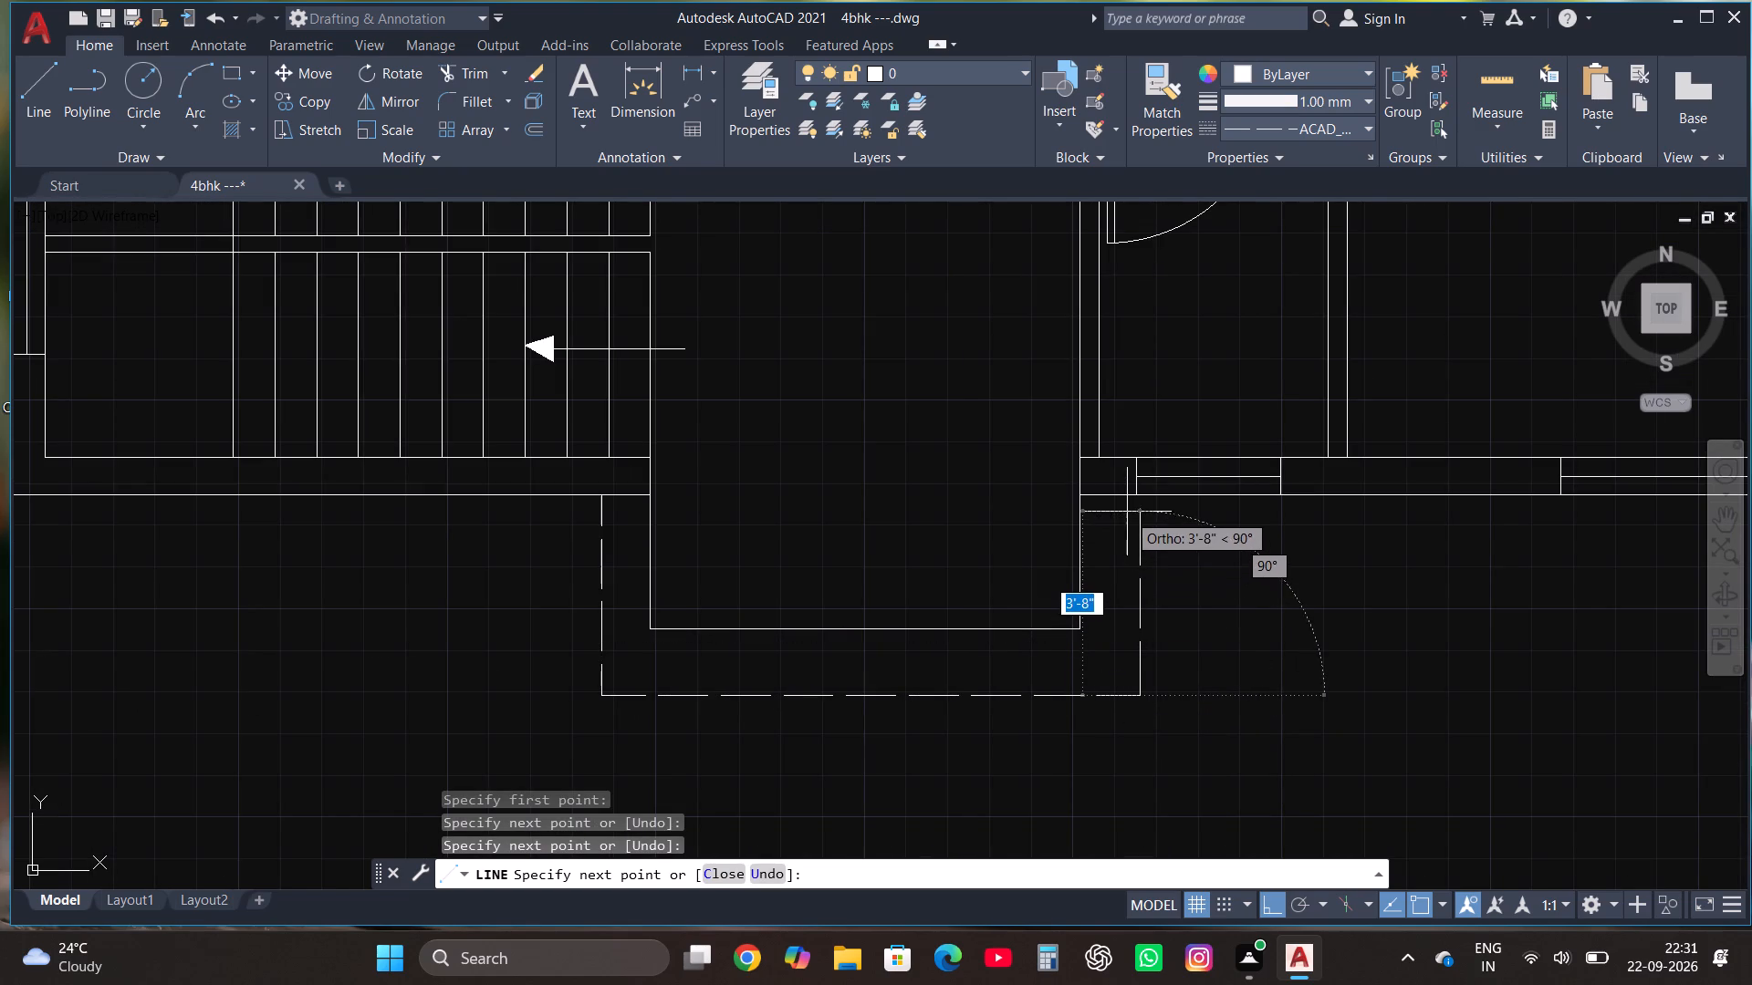
pyautogui.scroll(1, 1127, 510)
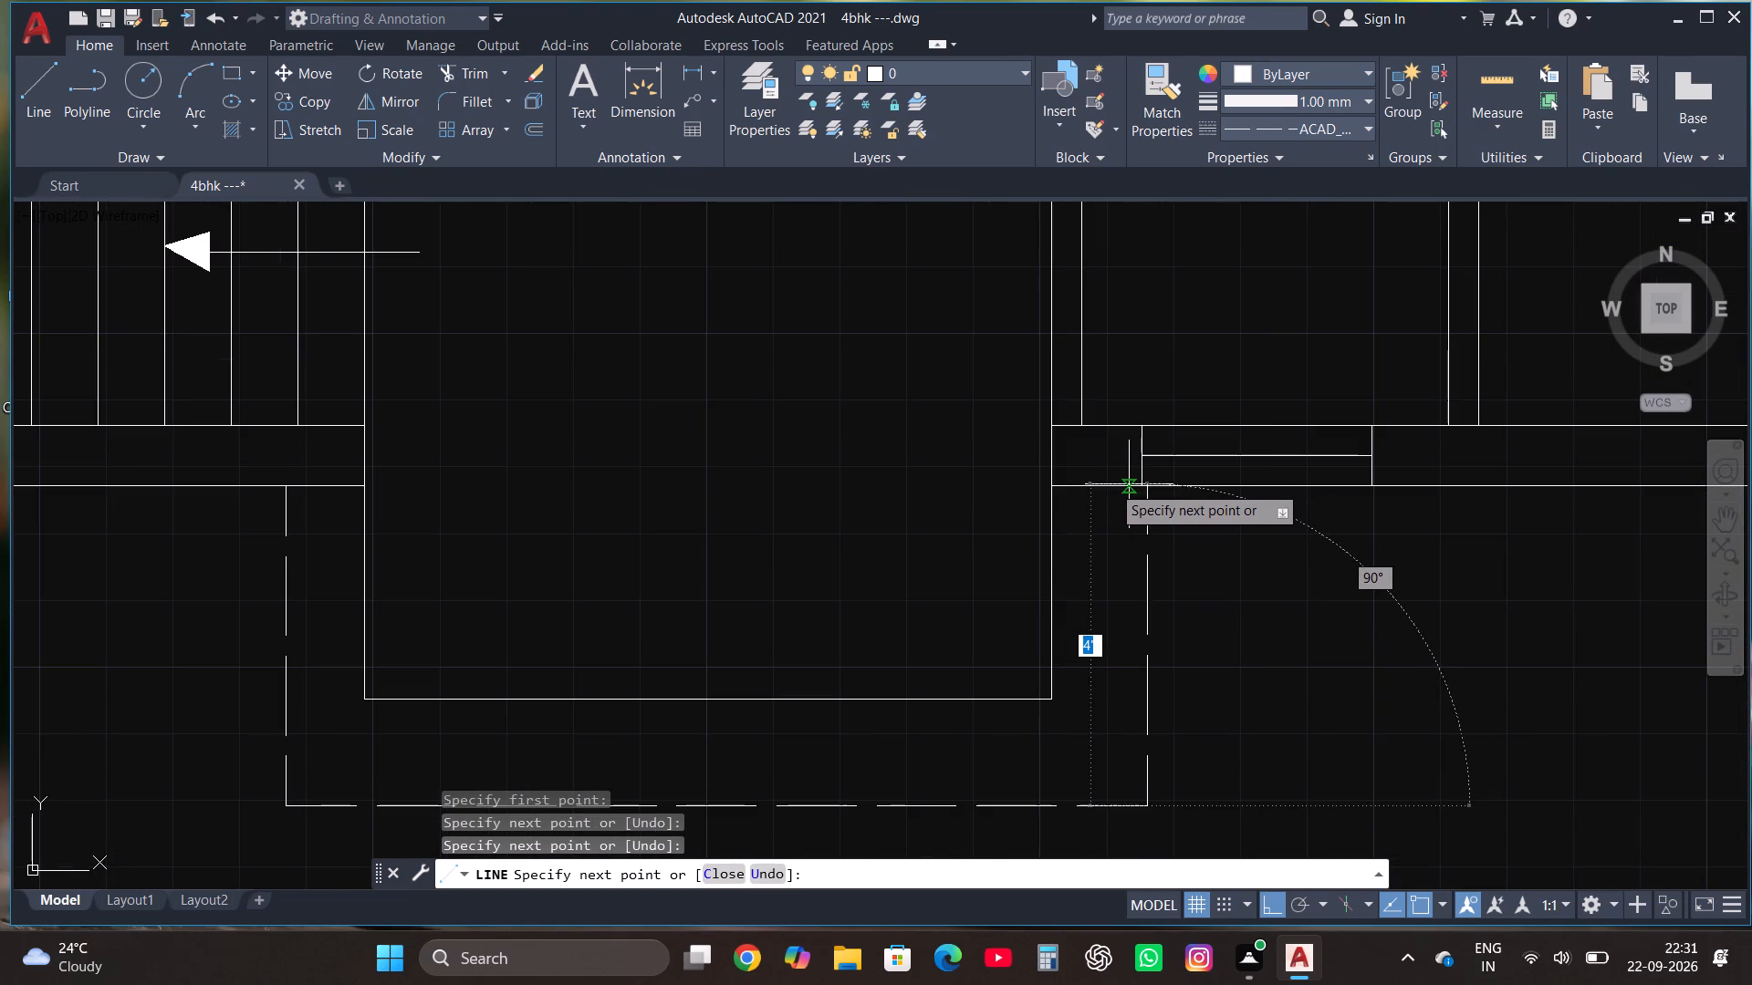
pyautogui.click(1118, 608)
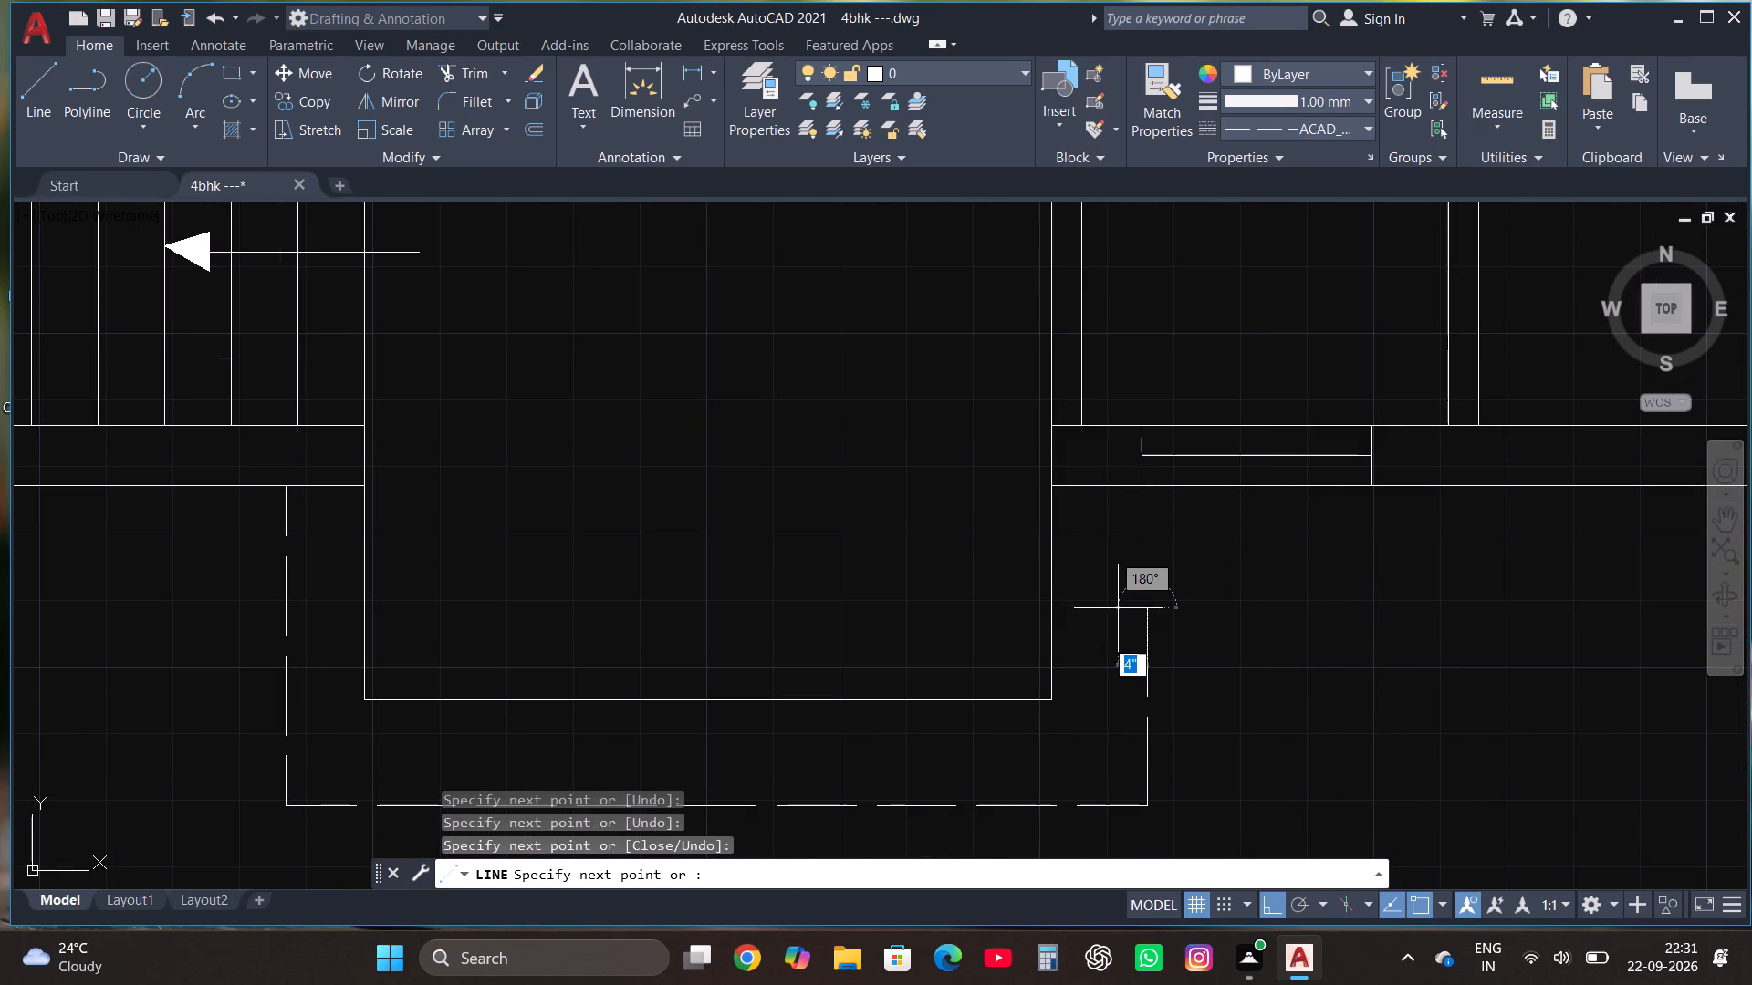
pyautogui.scroll(3, 1132, 476)
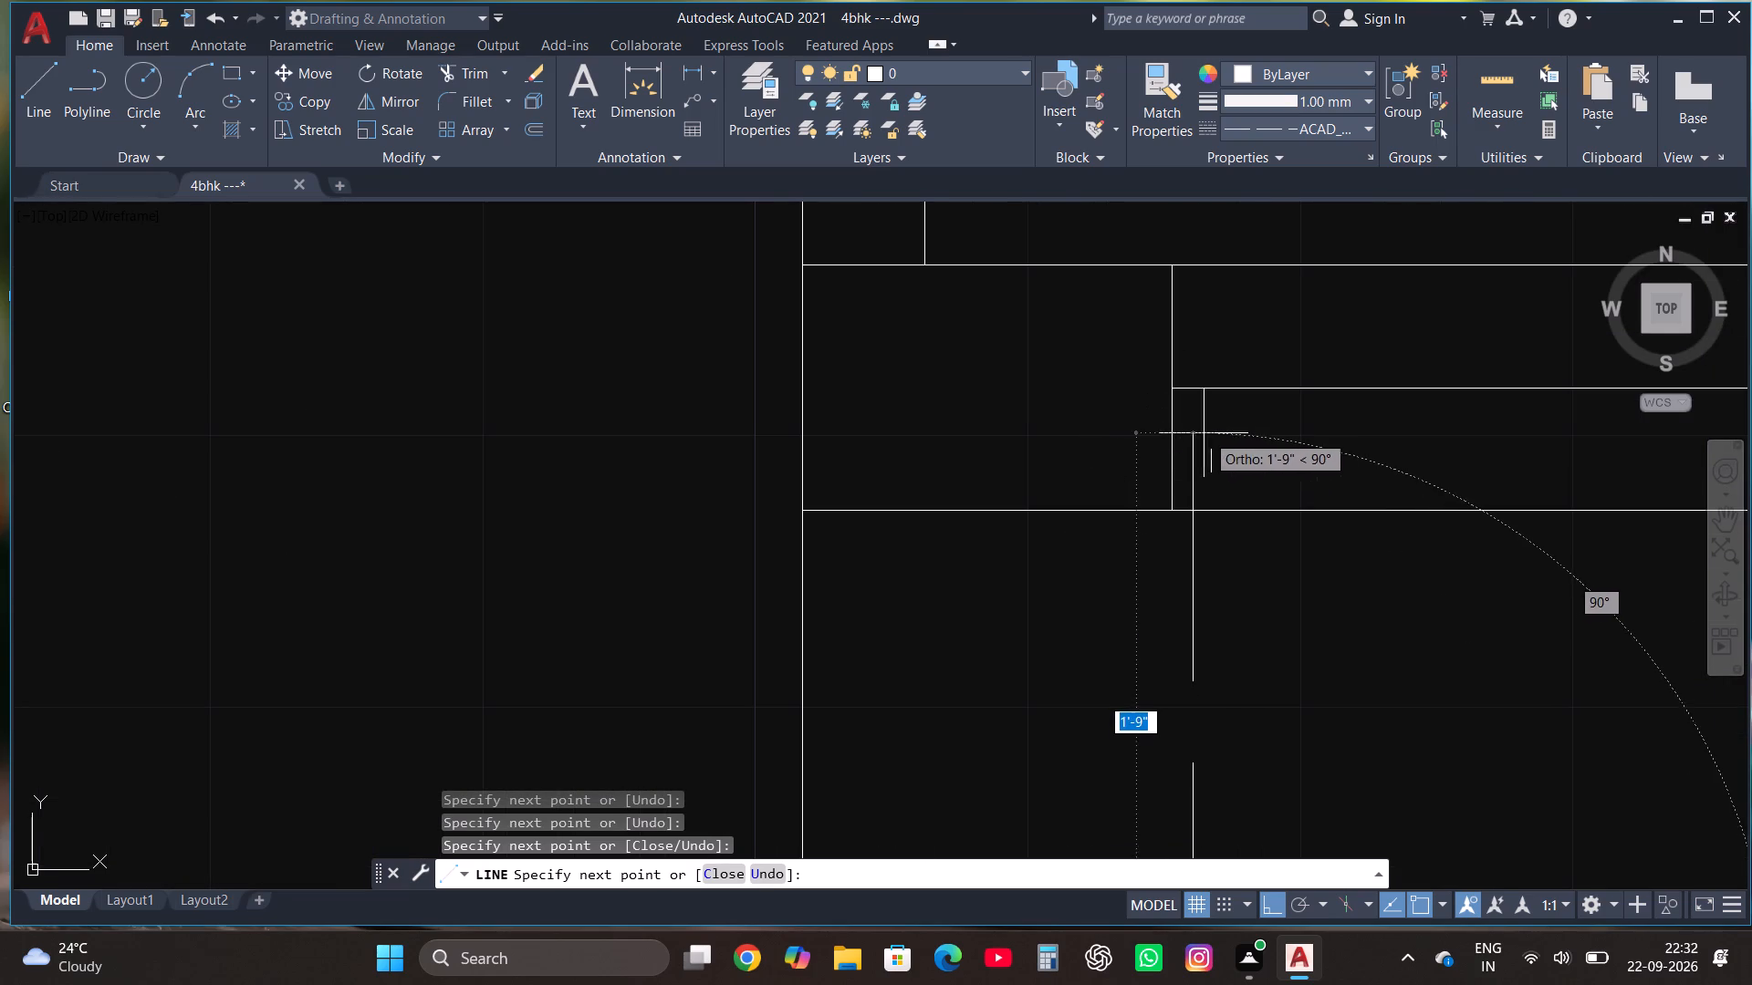
pyautogui.click(1214, 433)
# Trim the end of the east dashed line that extends past the outer wall line into the window.
pyautogui.click(475, 68)
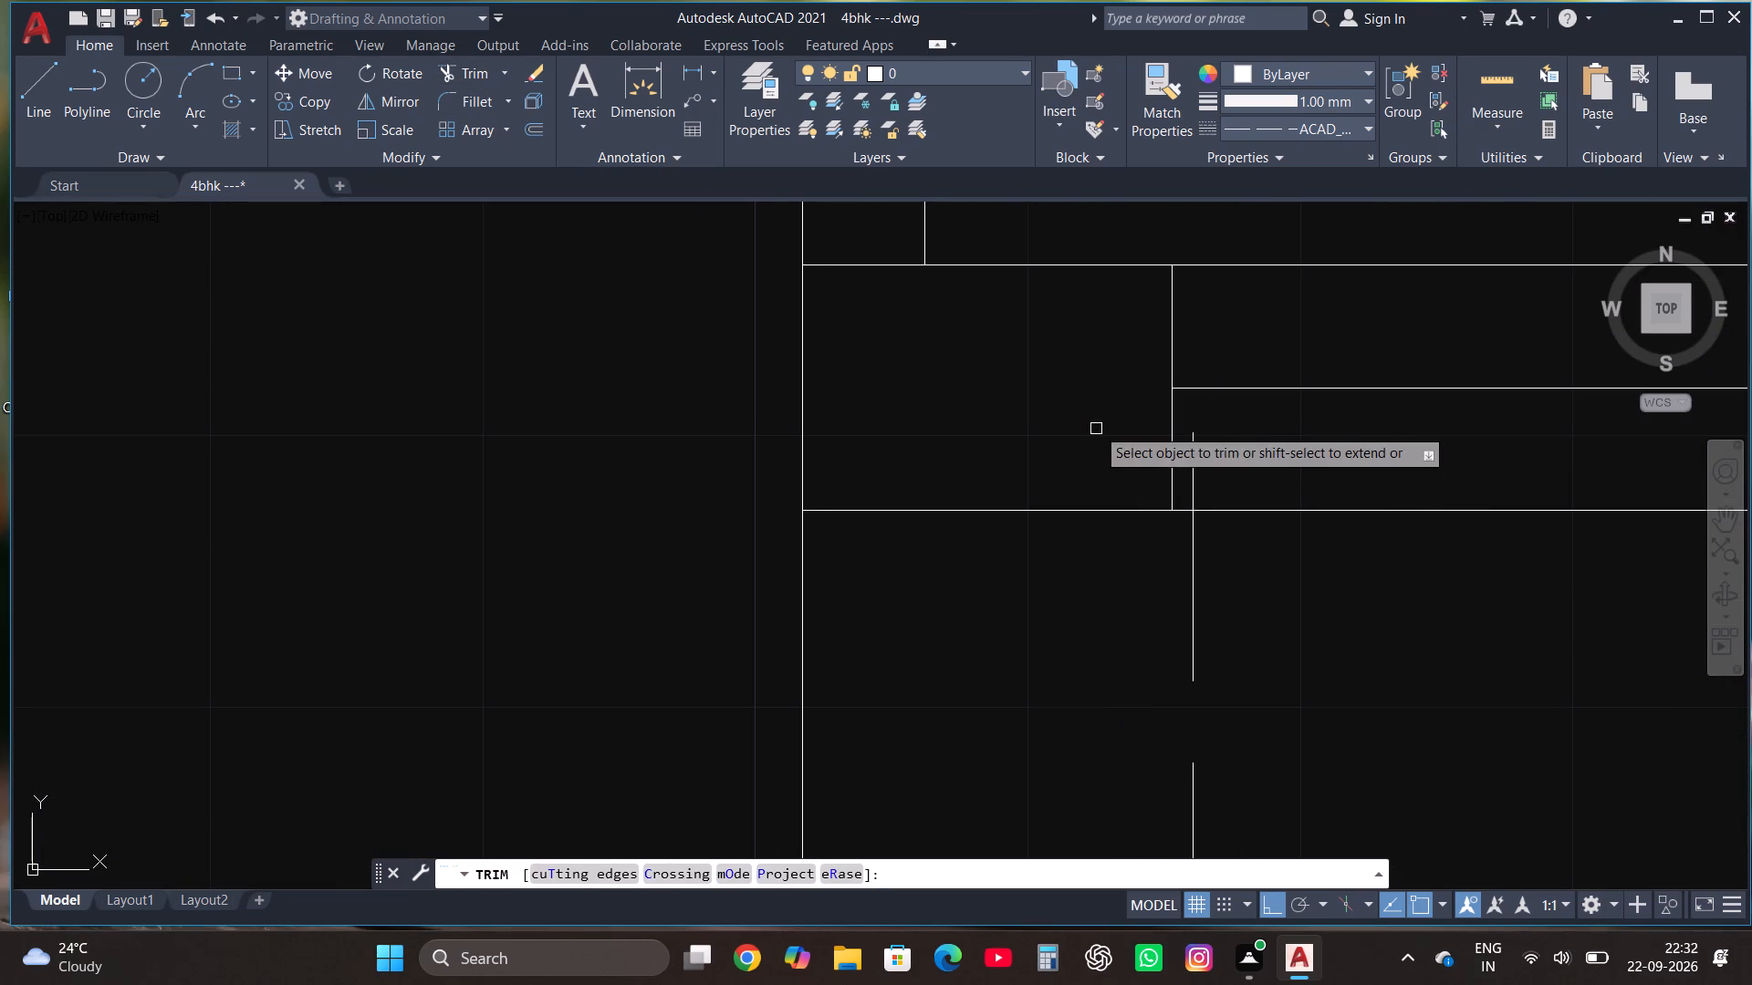
pyautogui.click(1191, 451)
pyautogui.scroll(-2, 1052, 513)
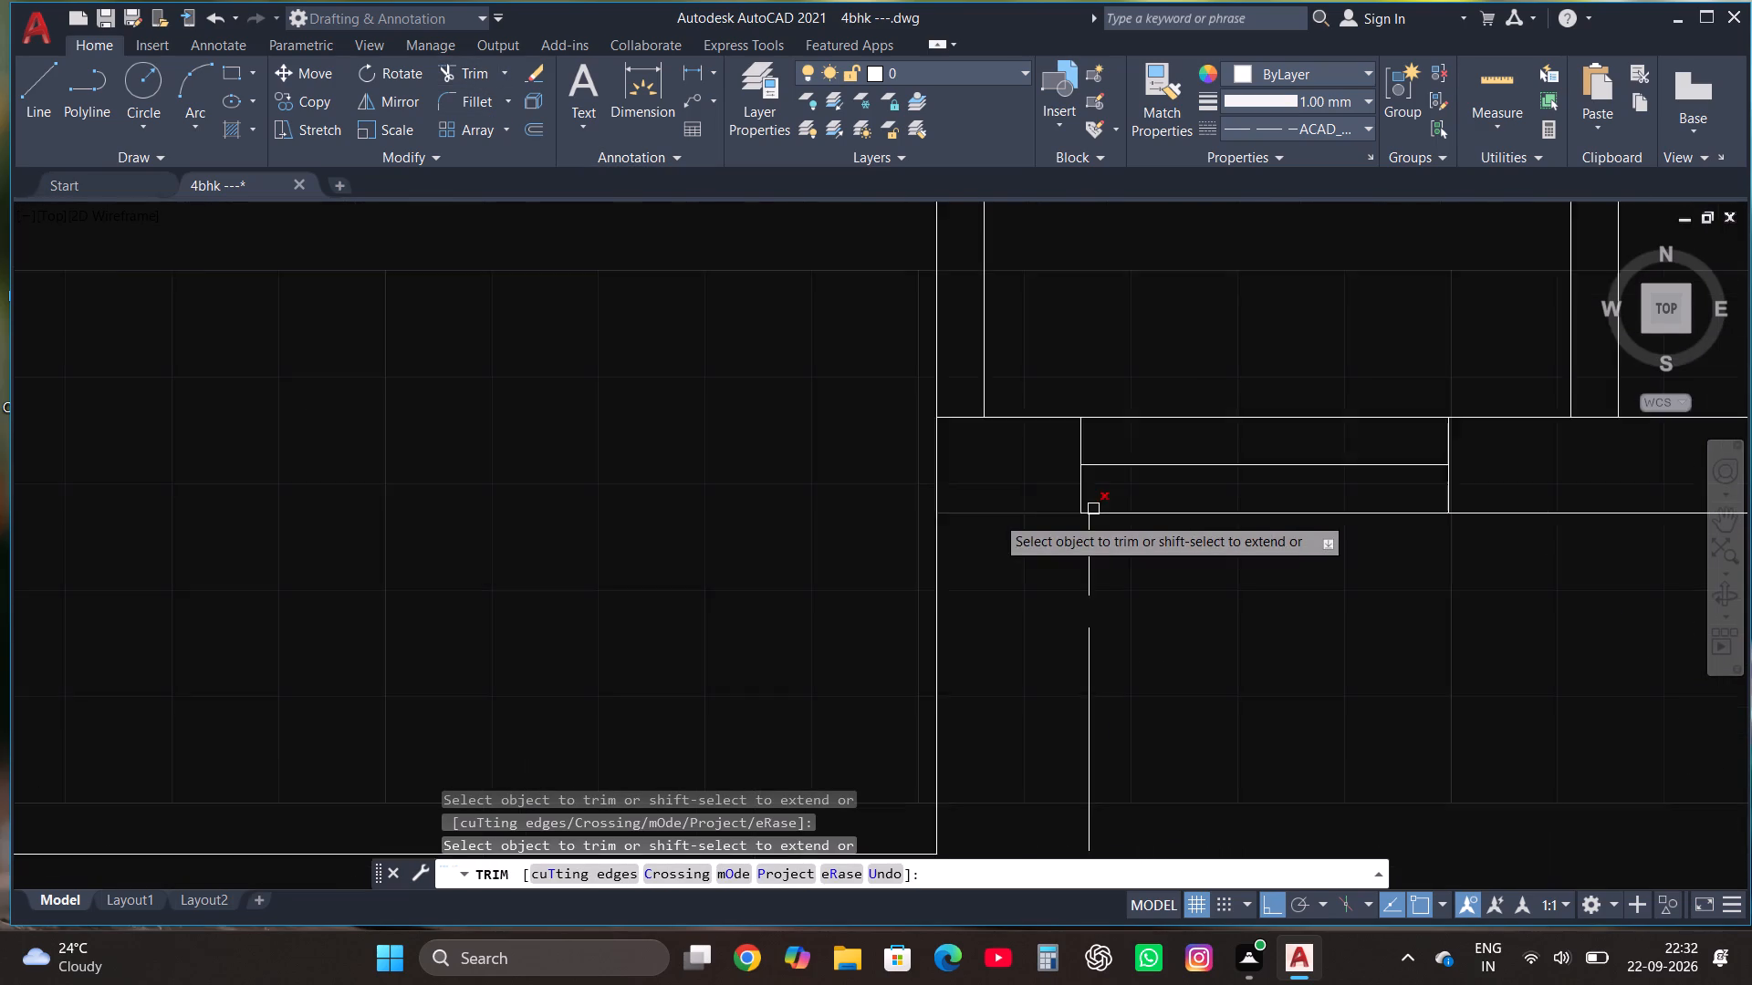
pyautogui.scroll(-2, 991, 502)
pyautogui.press('Escape')
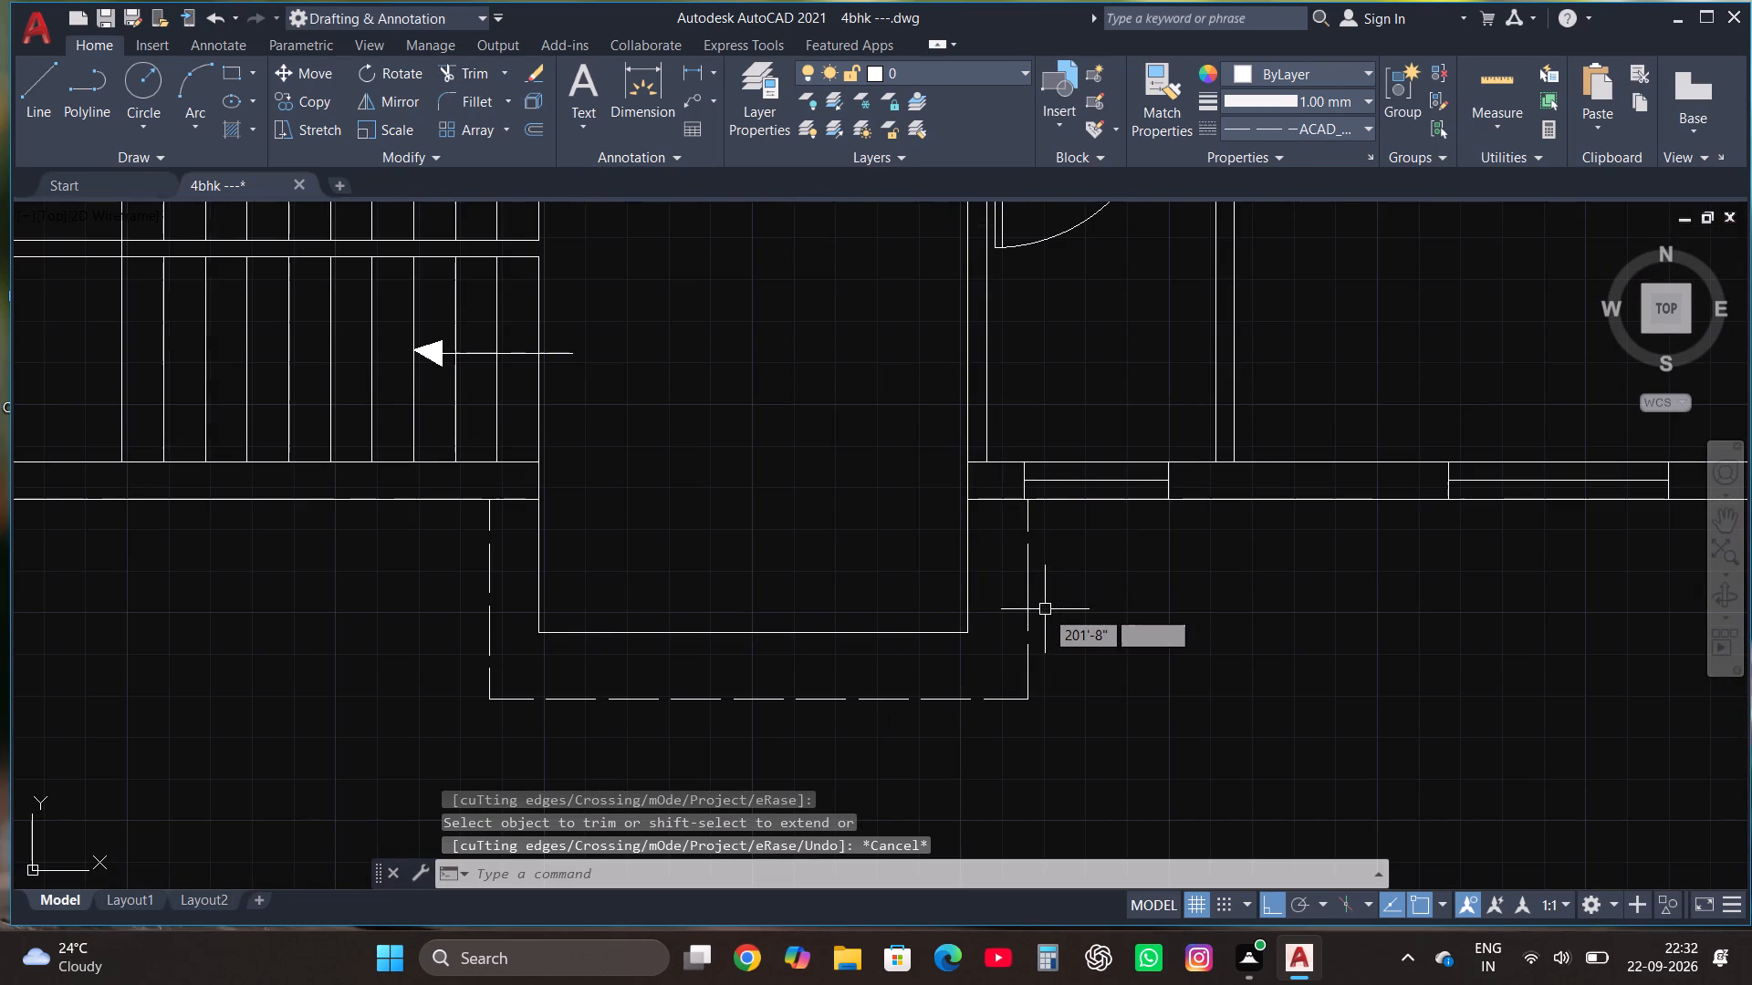
# Stretch the north end of the entrance outline's east dashed line up about 1'-7" to the outer wall line.
pyautogui.click(1029, 601)
pyautogui.scroll(2, 1029, 601)
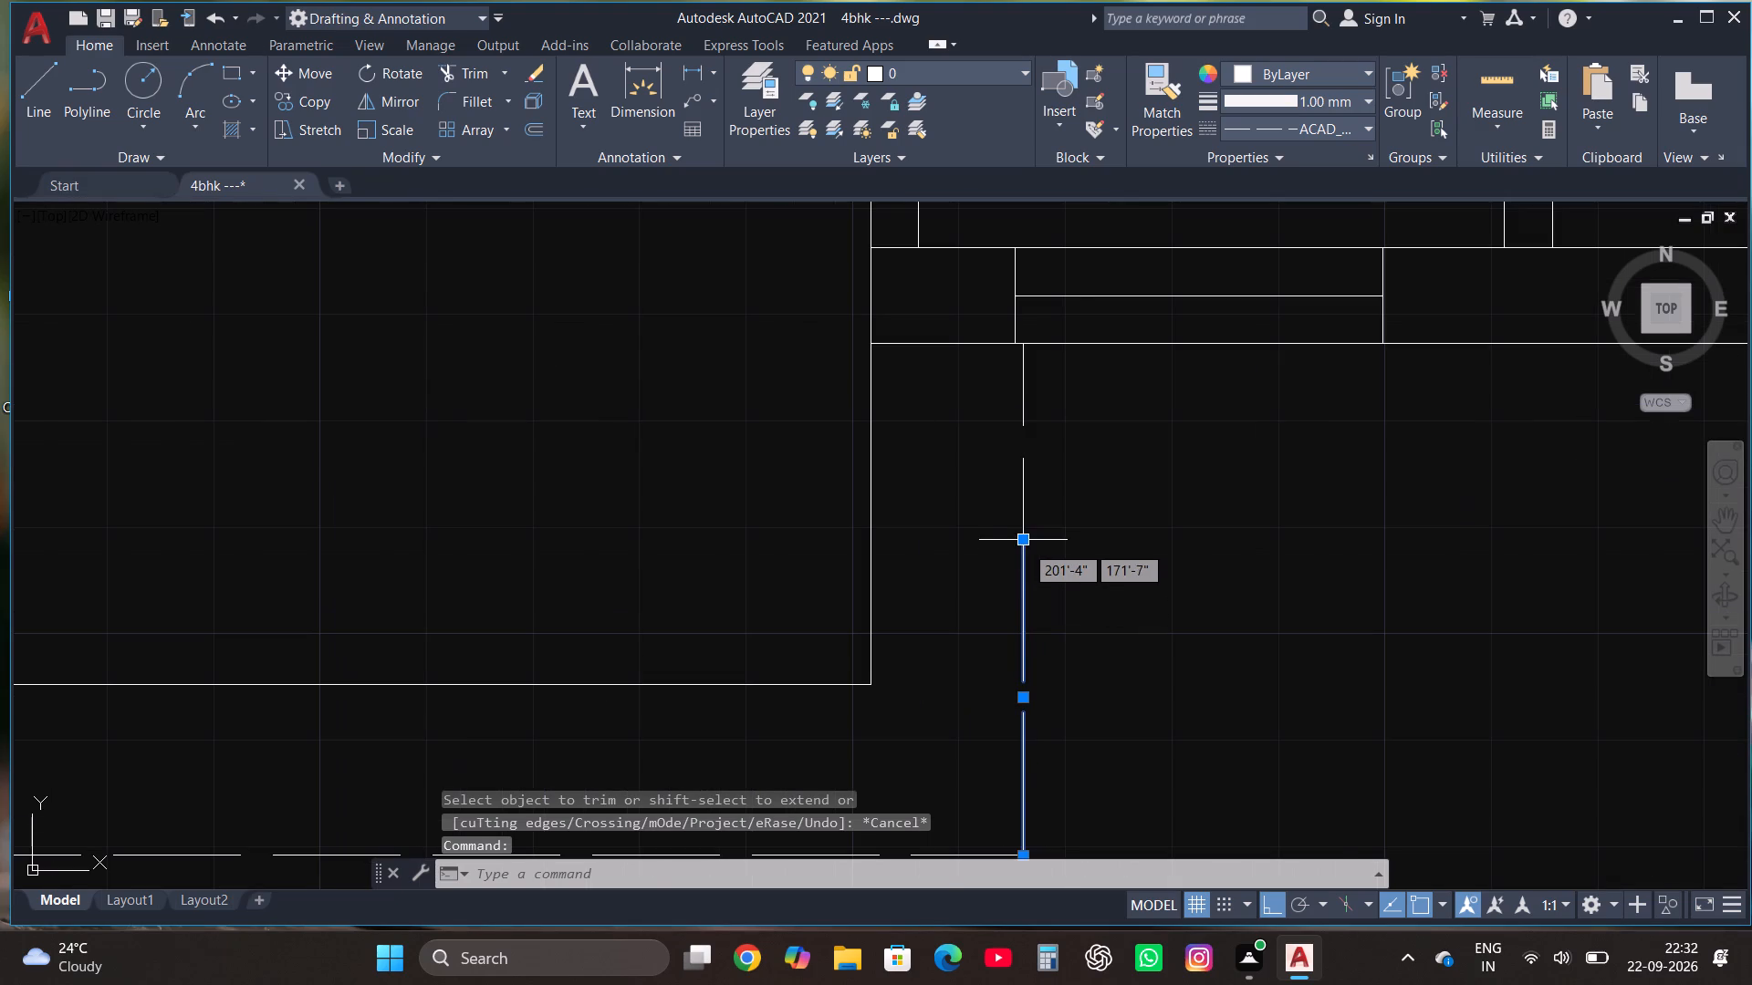
pyautogui.click(1025, 544)
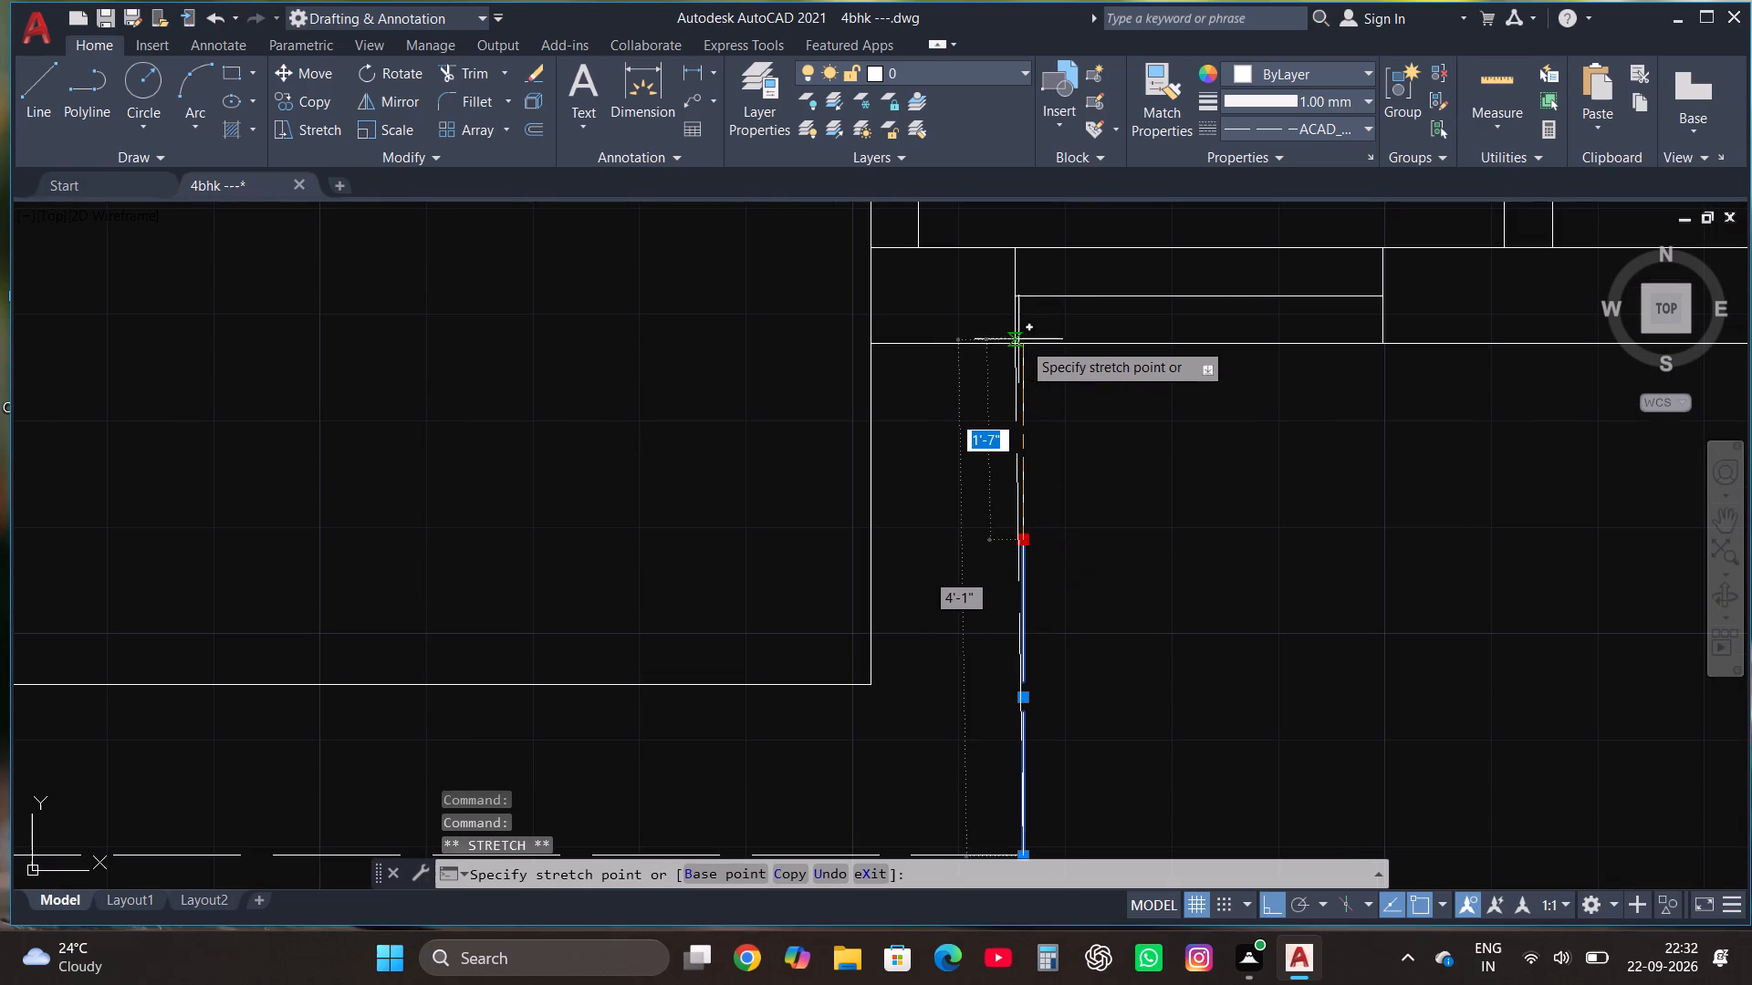
pyautogui.click(1023, 341)
pyautogui.scroll(-2, 1045, 620)
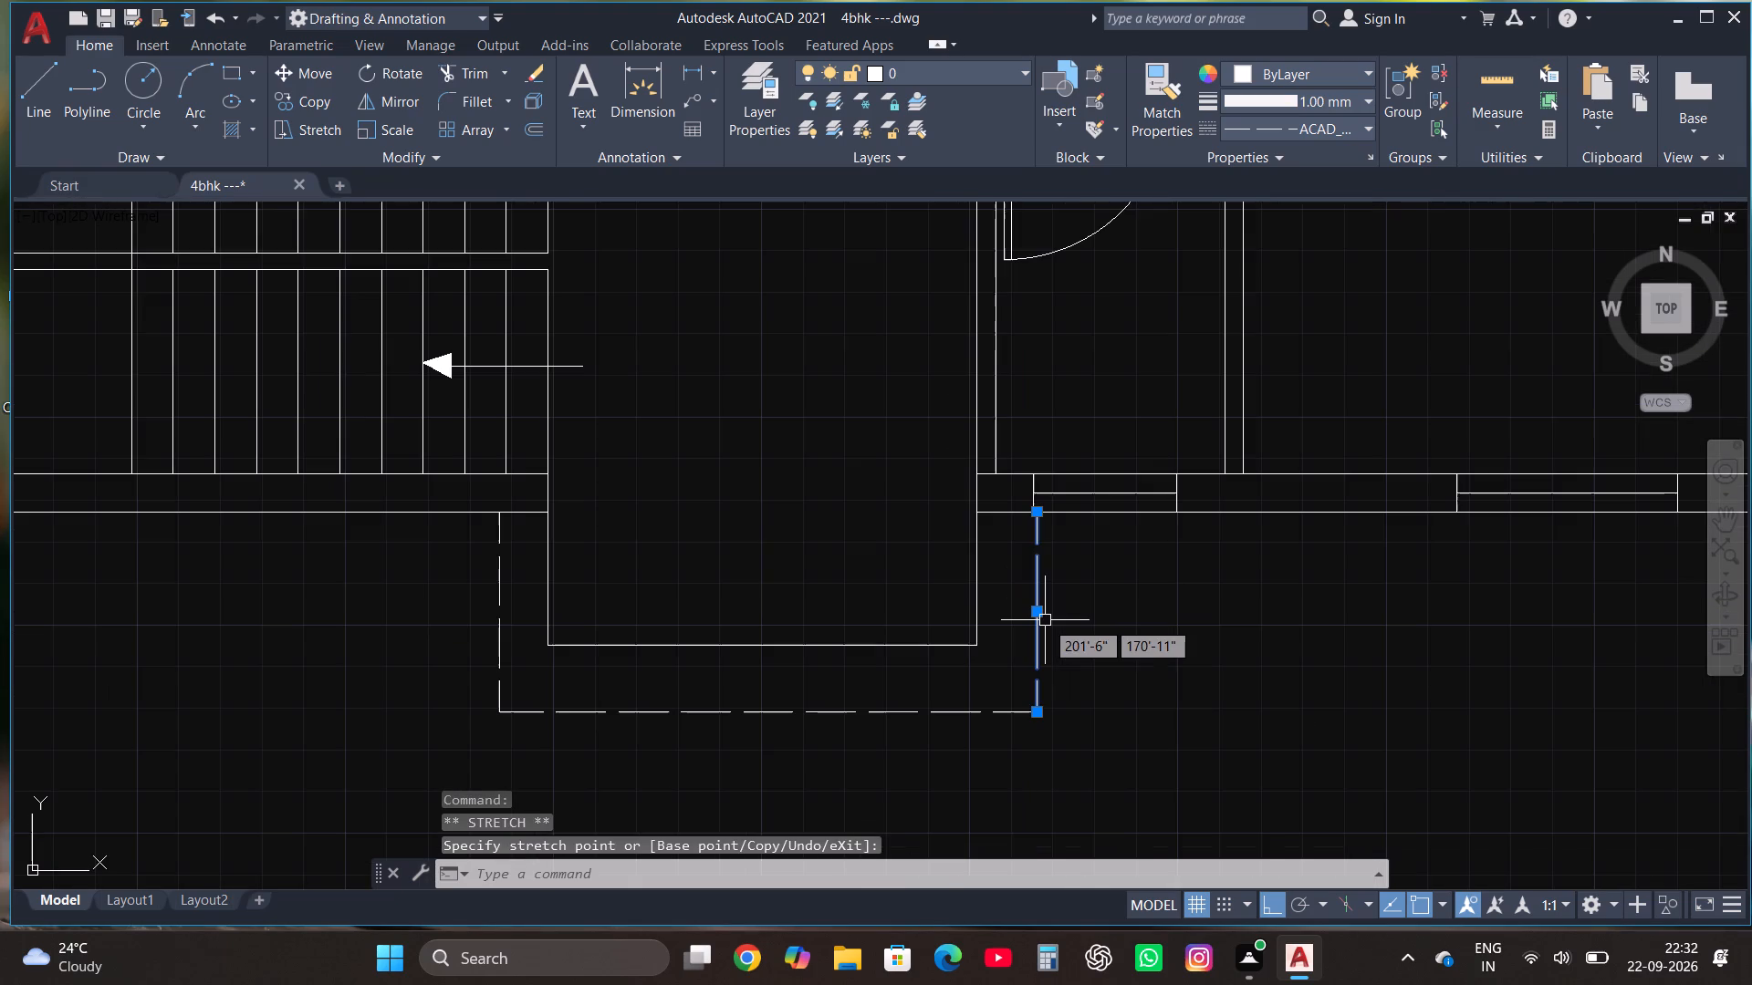
# Shift the full-length east dashed line of the entrance outline about 2" west, keeping it vertical.
pyautogui.click(1038, 607)
pyautogui.scroll(2, 1038, 607)
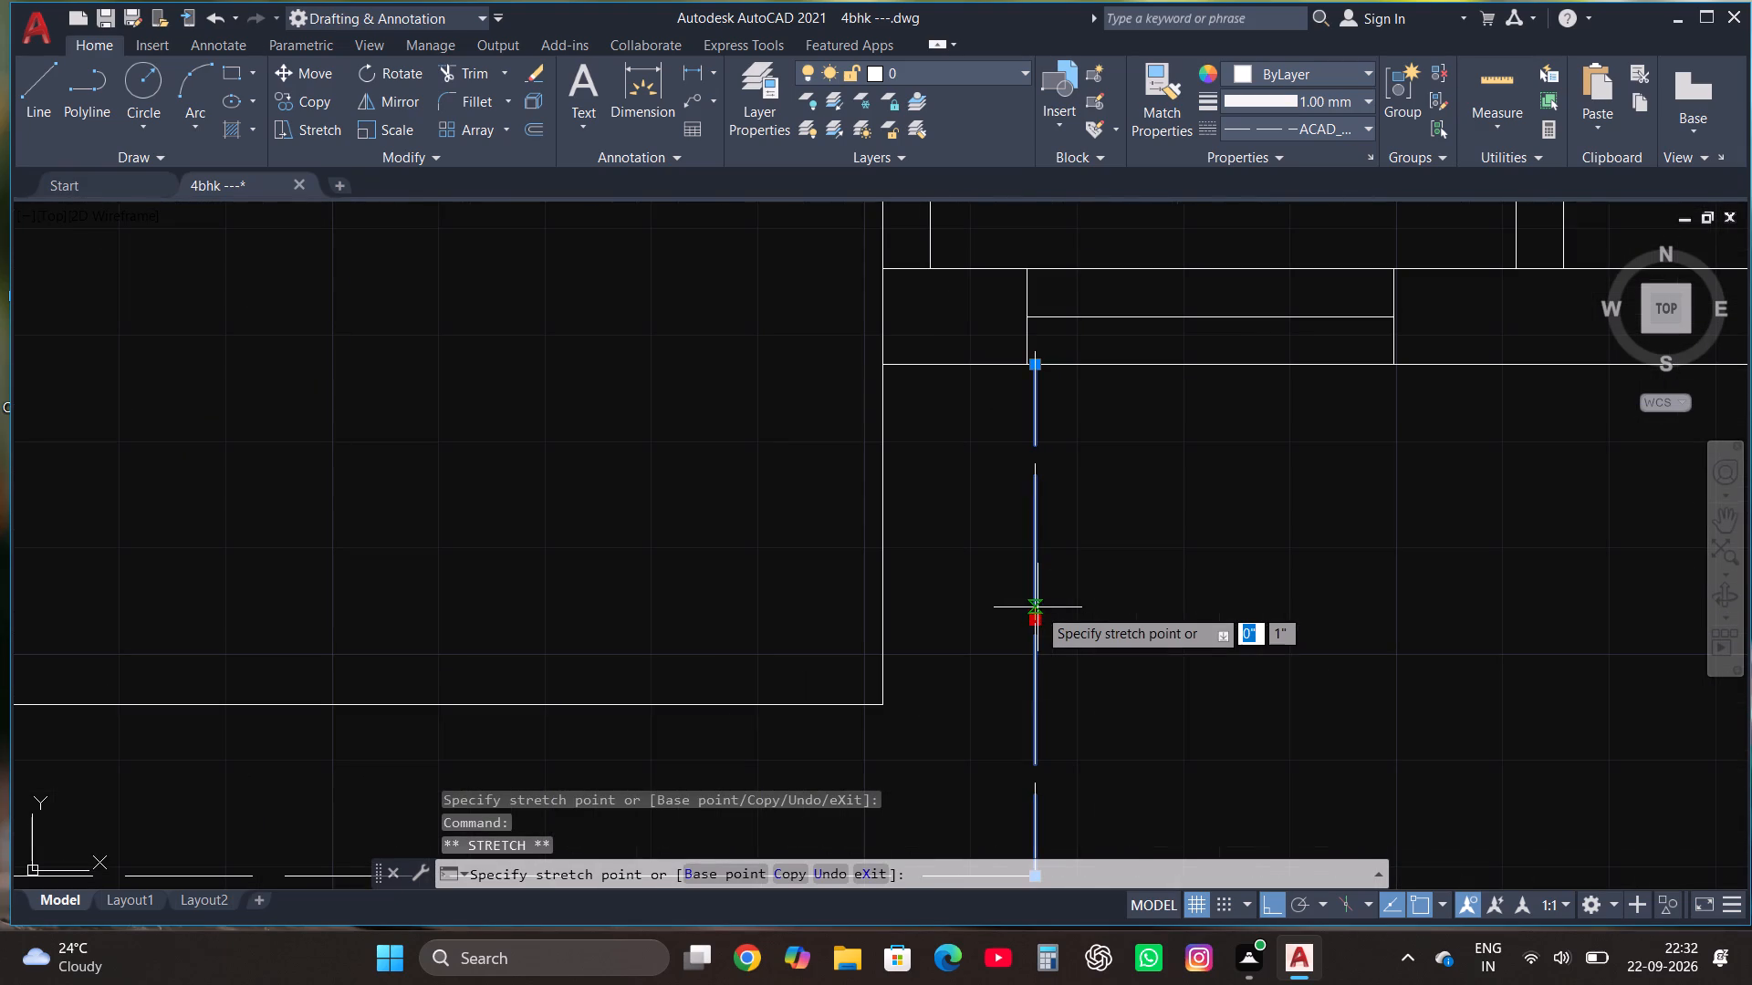
pyautogui.click(1010, 618)
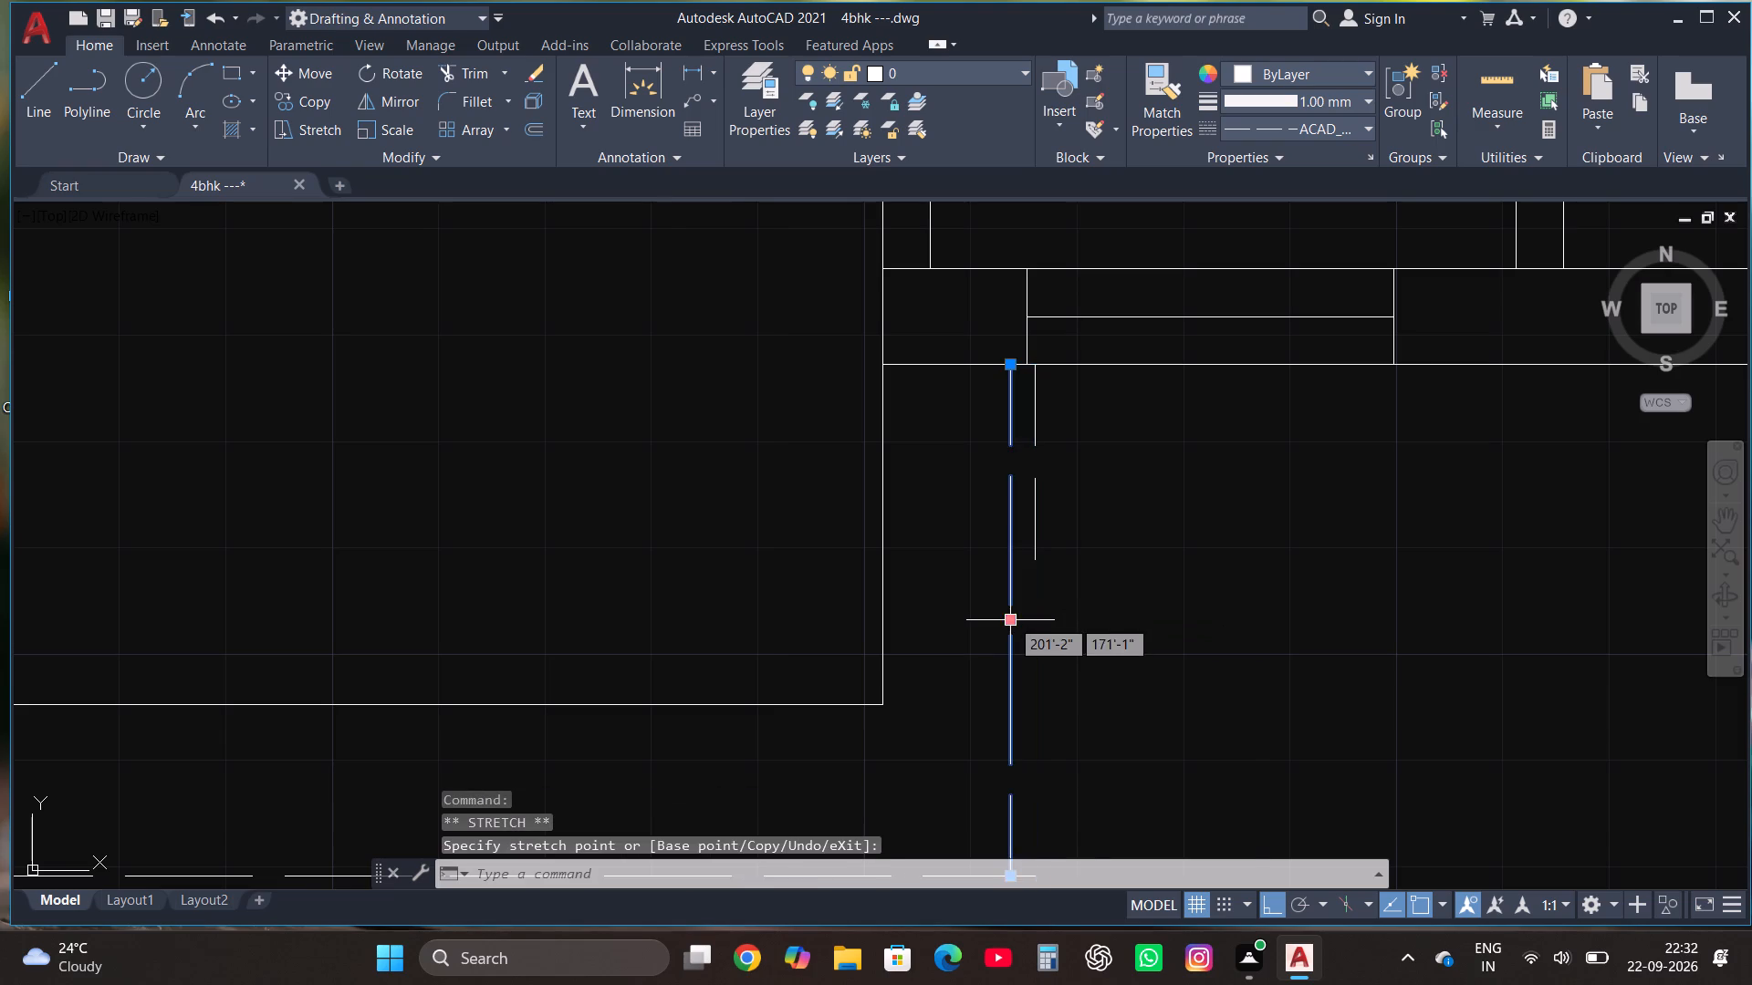
pyautogui.scroll(-3, 1021, 618)
pyautogui.scroll(3, 1055, 626)
pyautogui.press('Escape')
# Delete the short leftover dashed segment just east of the entrance outline's east line.
pyautogui.click(967, 528)
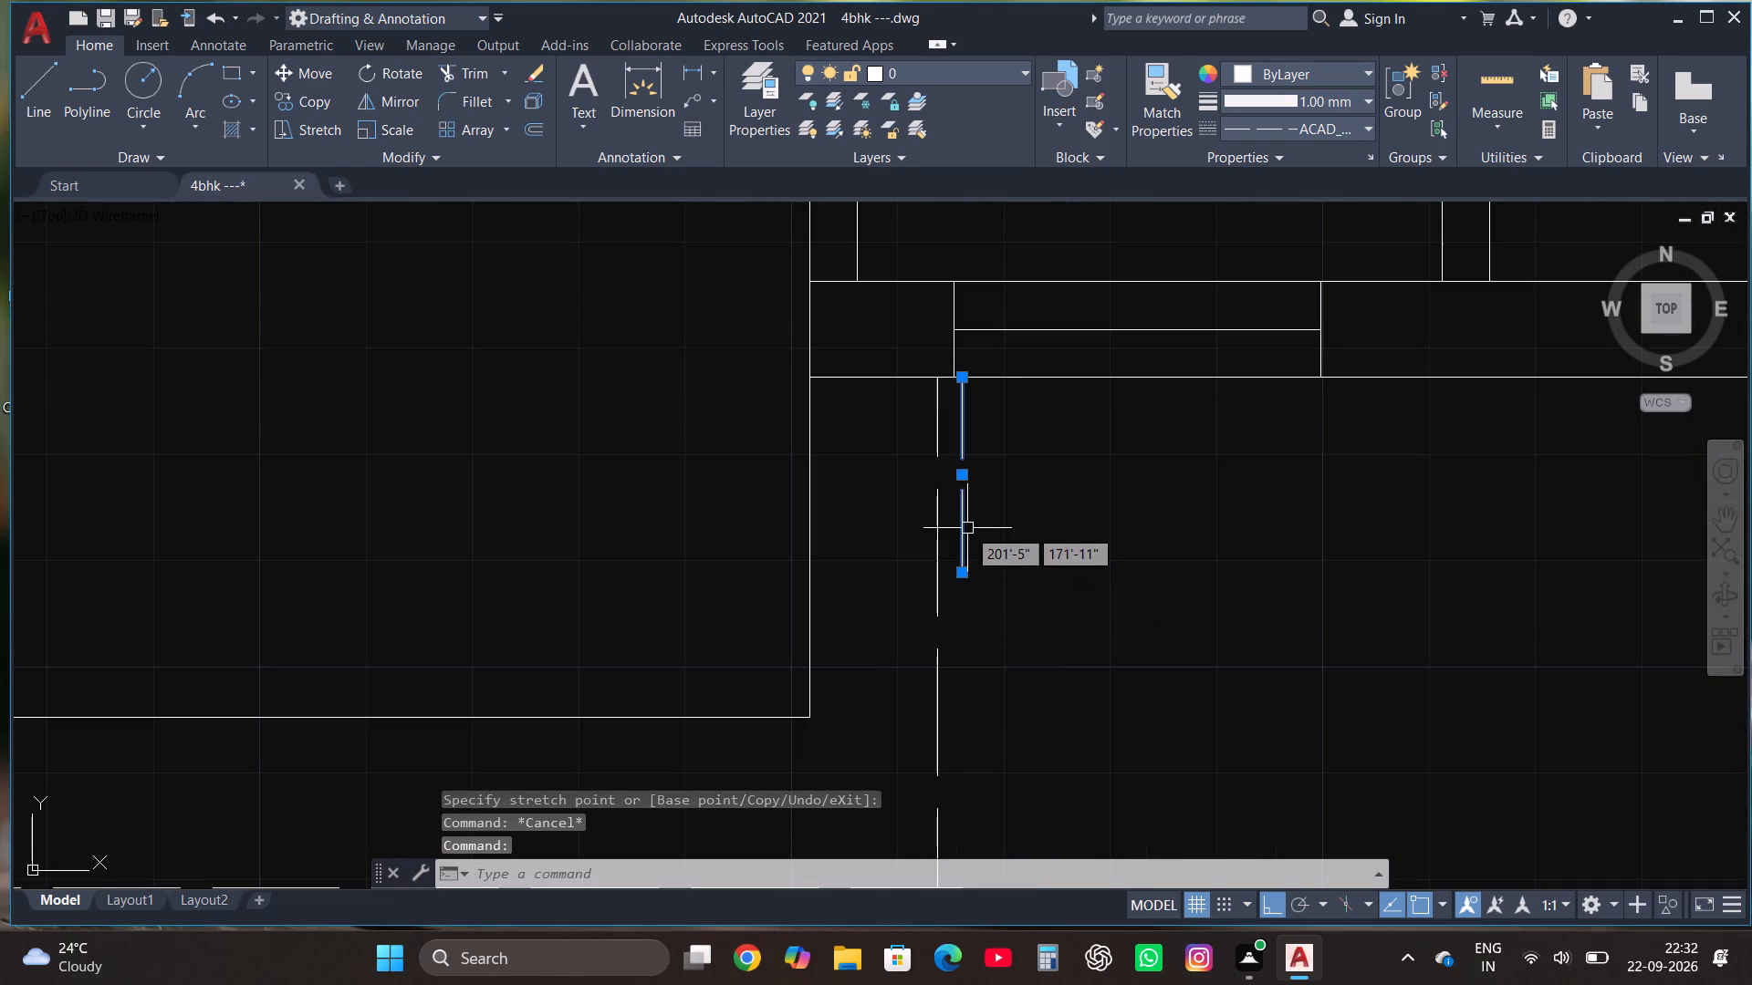
pyautogui.press('Delete')
pyautogui.scroll(-3, 967, 528)
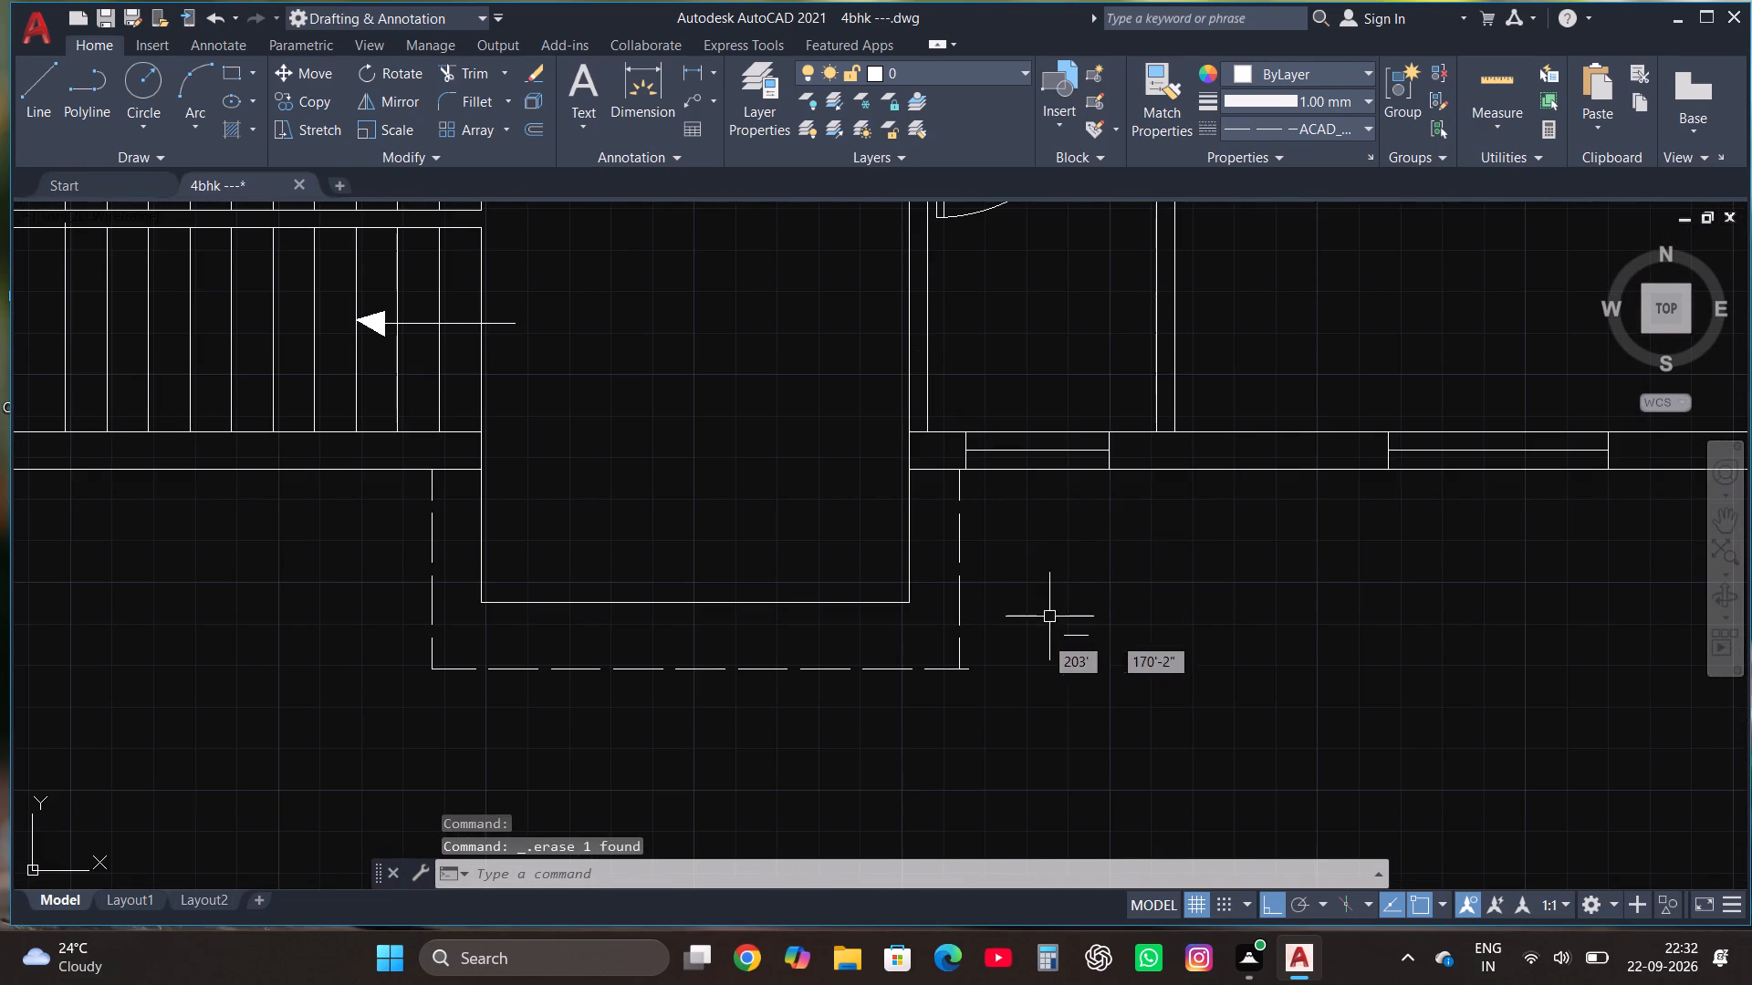
# Trim the end of the entrance outline's south dashed line that extends past its east dashed line.
pyautogui.click(738, 672)
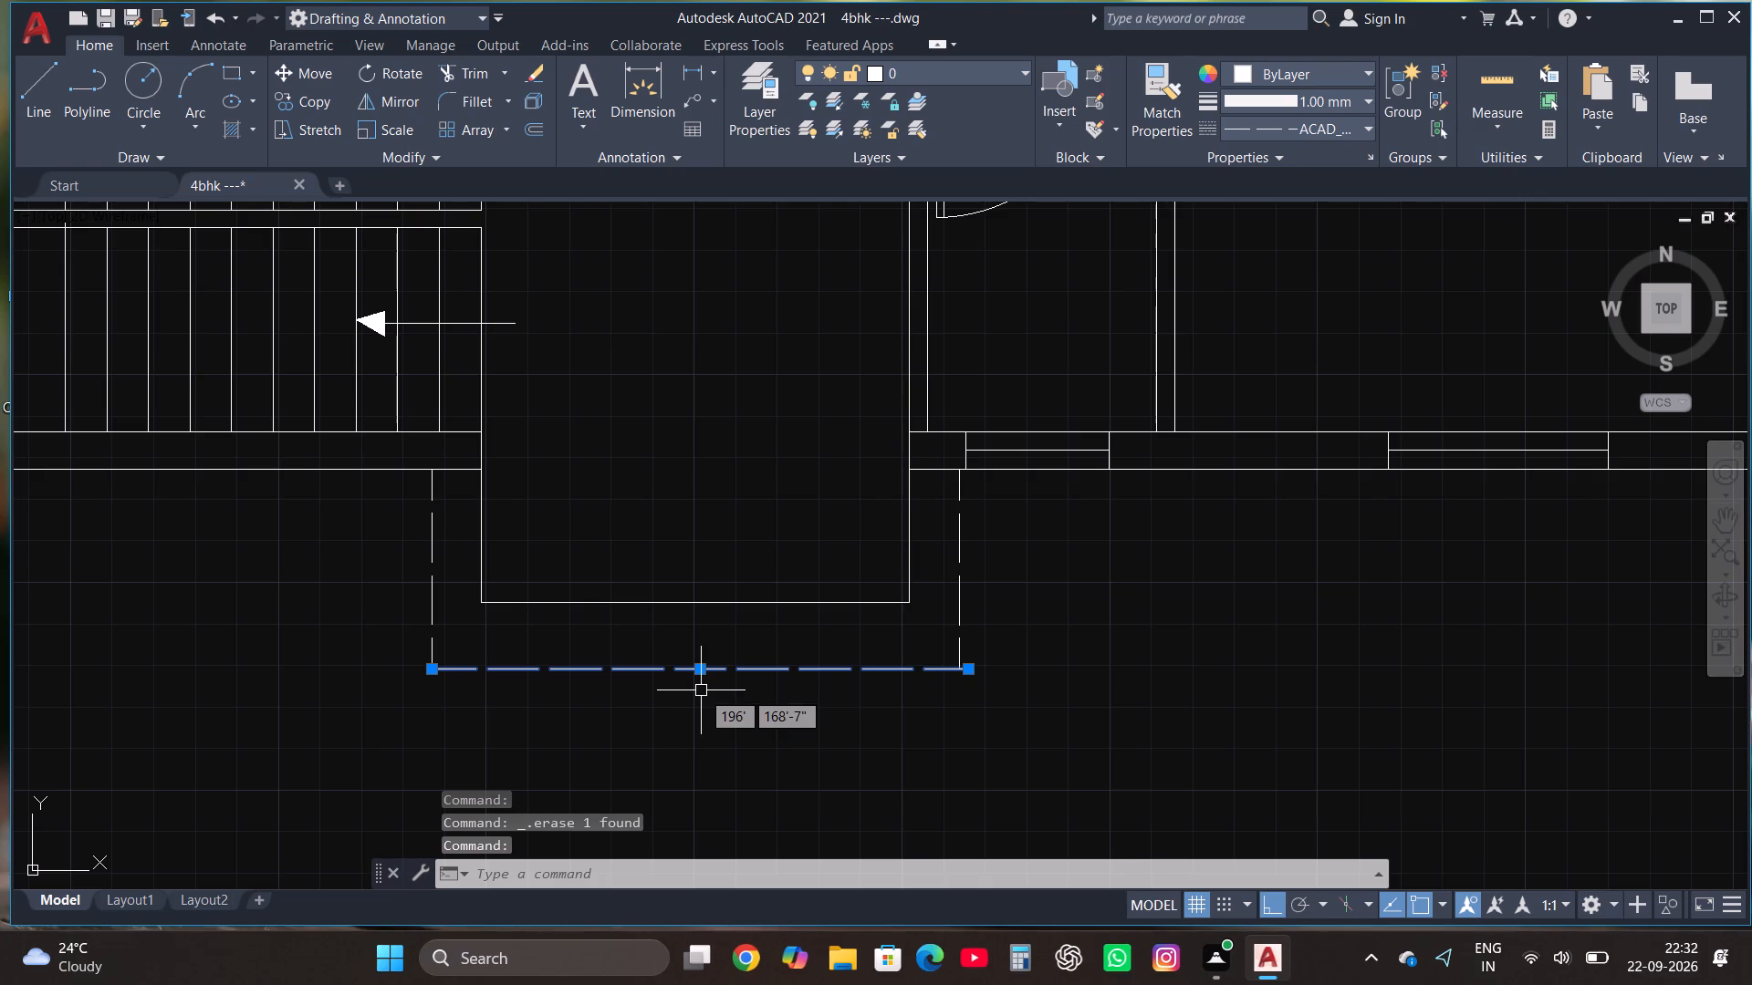
pyautogui.press('Escape')
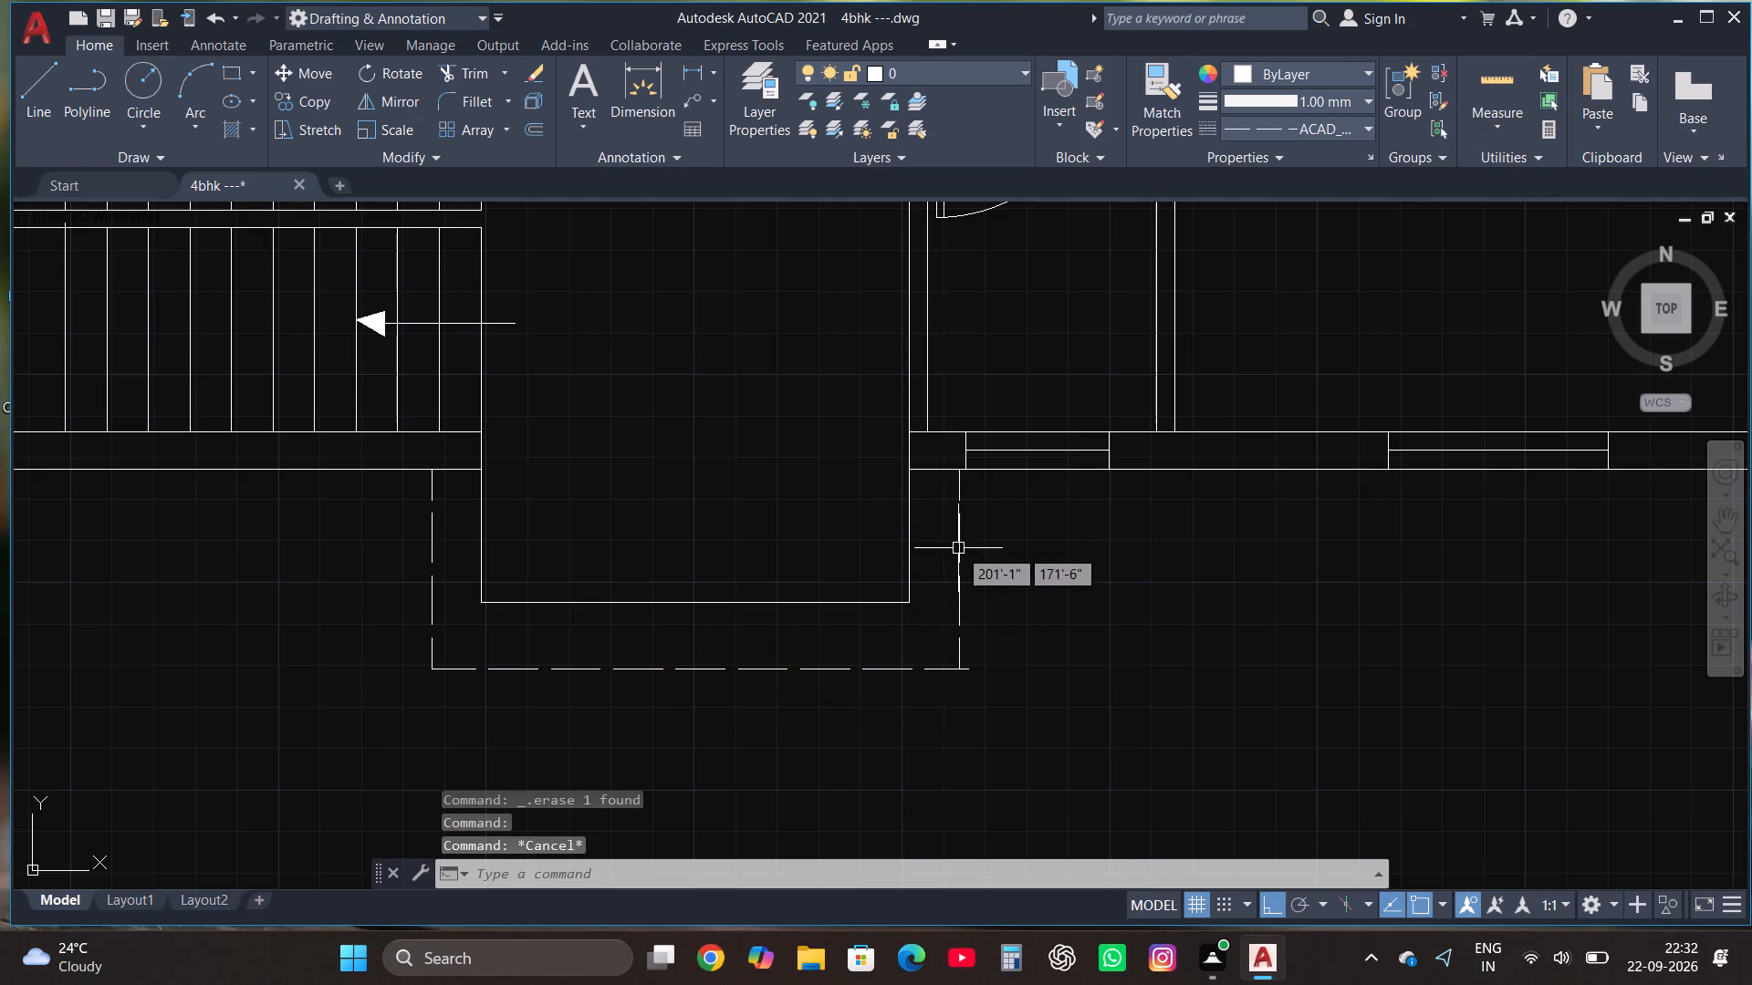
pyautogui.click(475, 82)
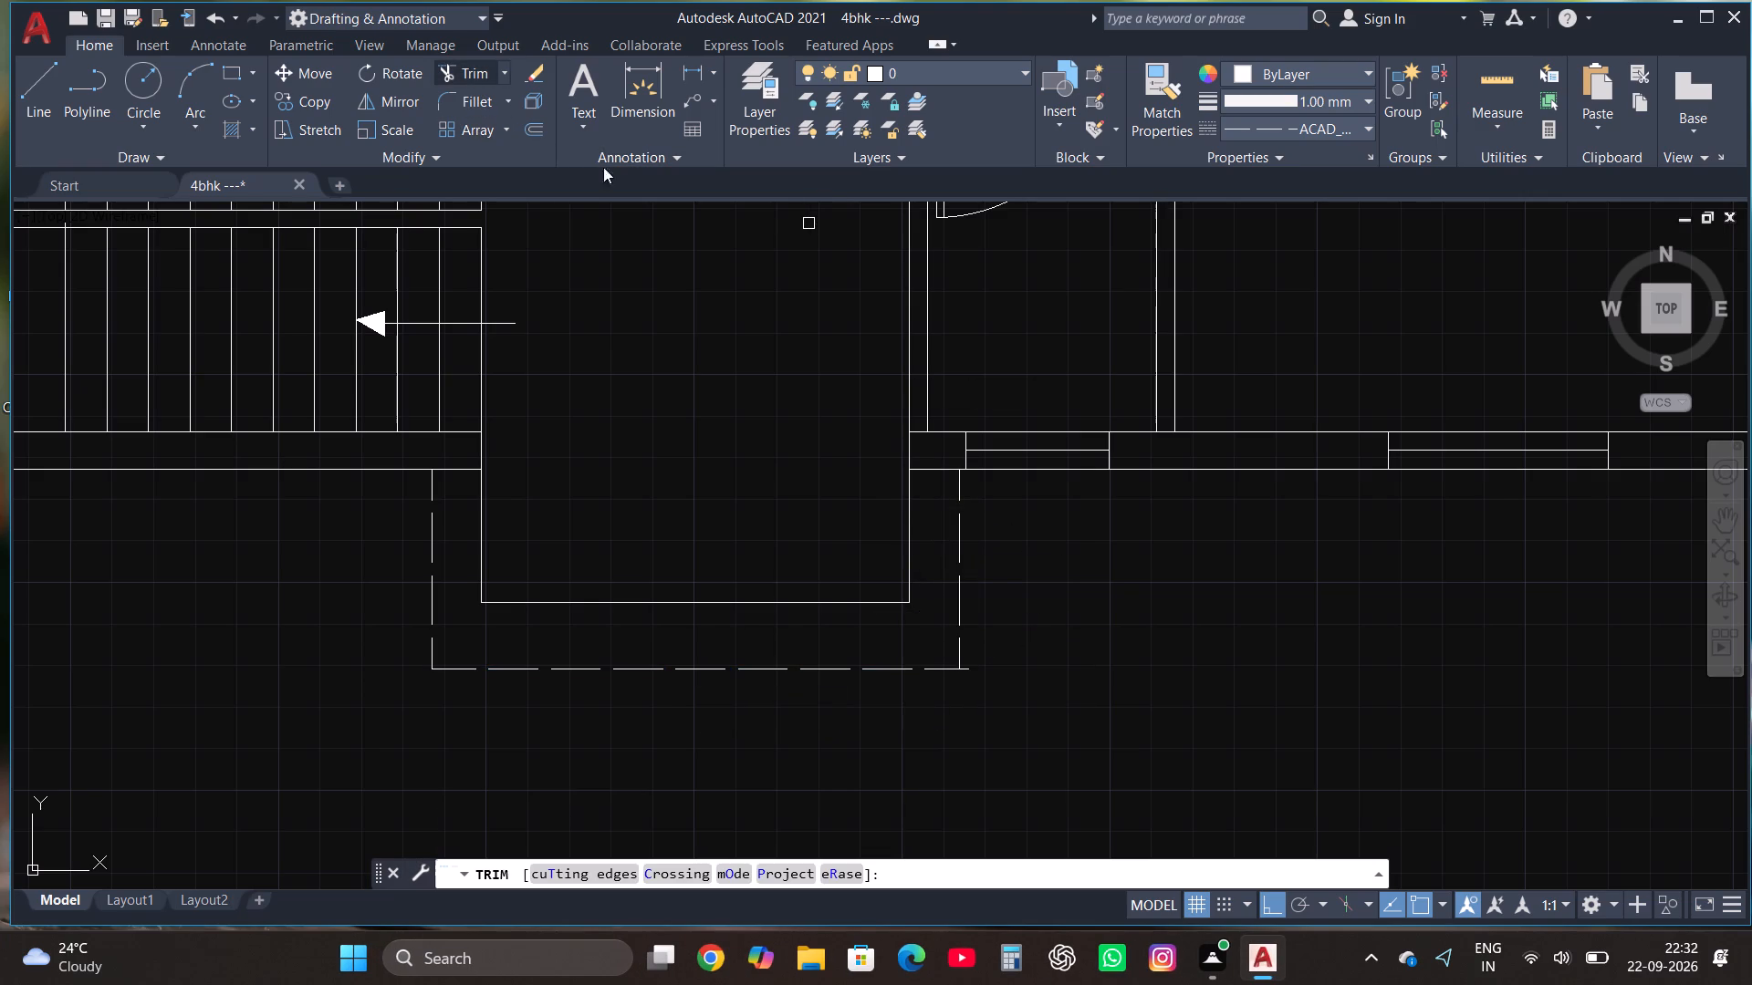
pyautogui.click(974, 670)
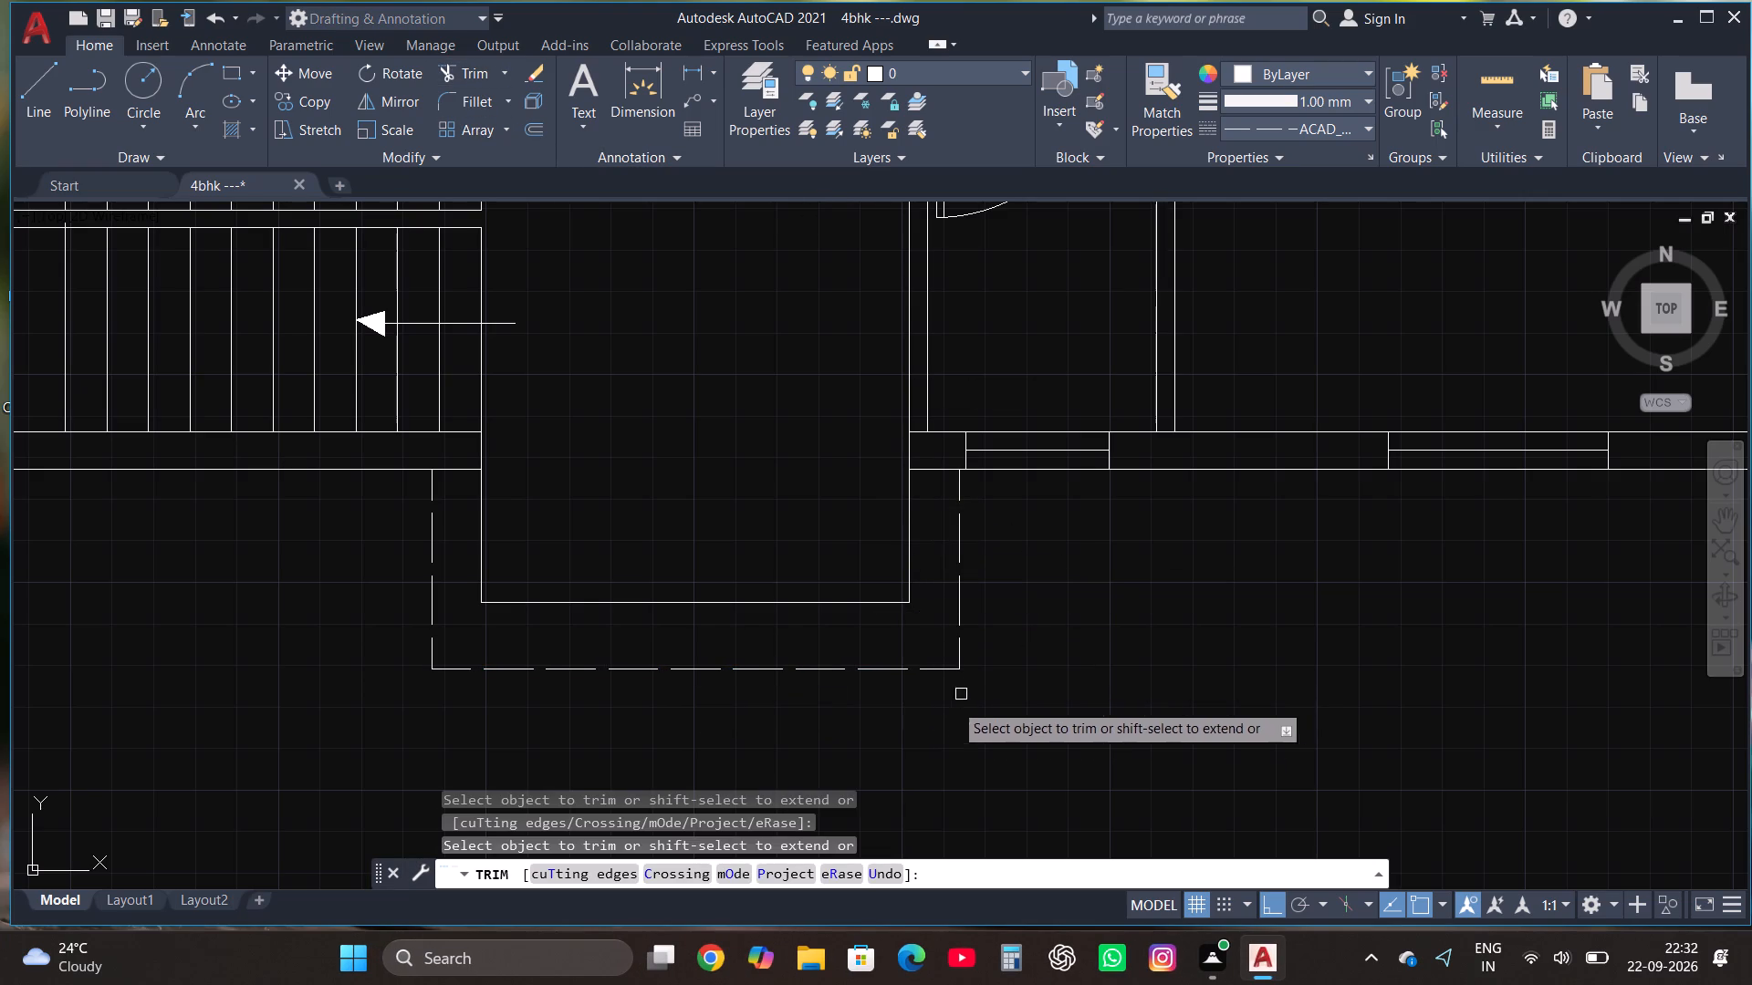
# Draw diagonal dashed lines joining the outline's southwest and southeast corners to the matching corners of the entrance projection.
pyautogui.click(33, 98)
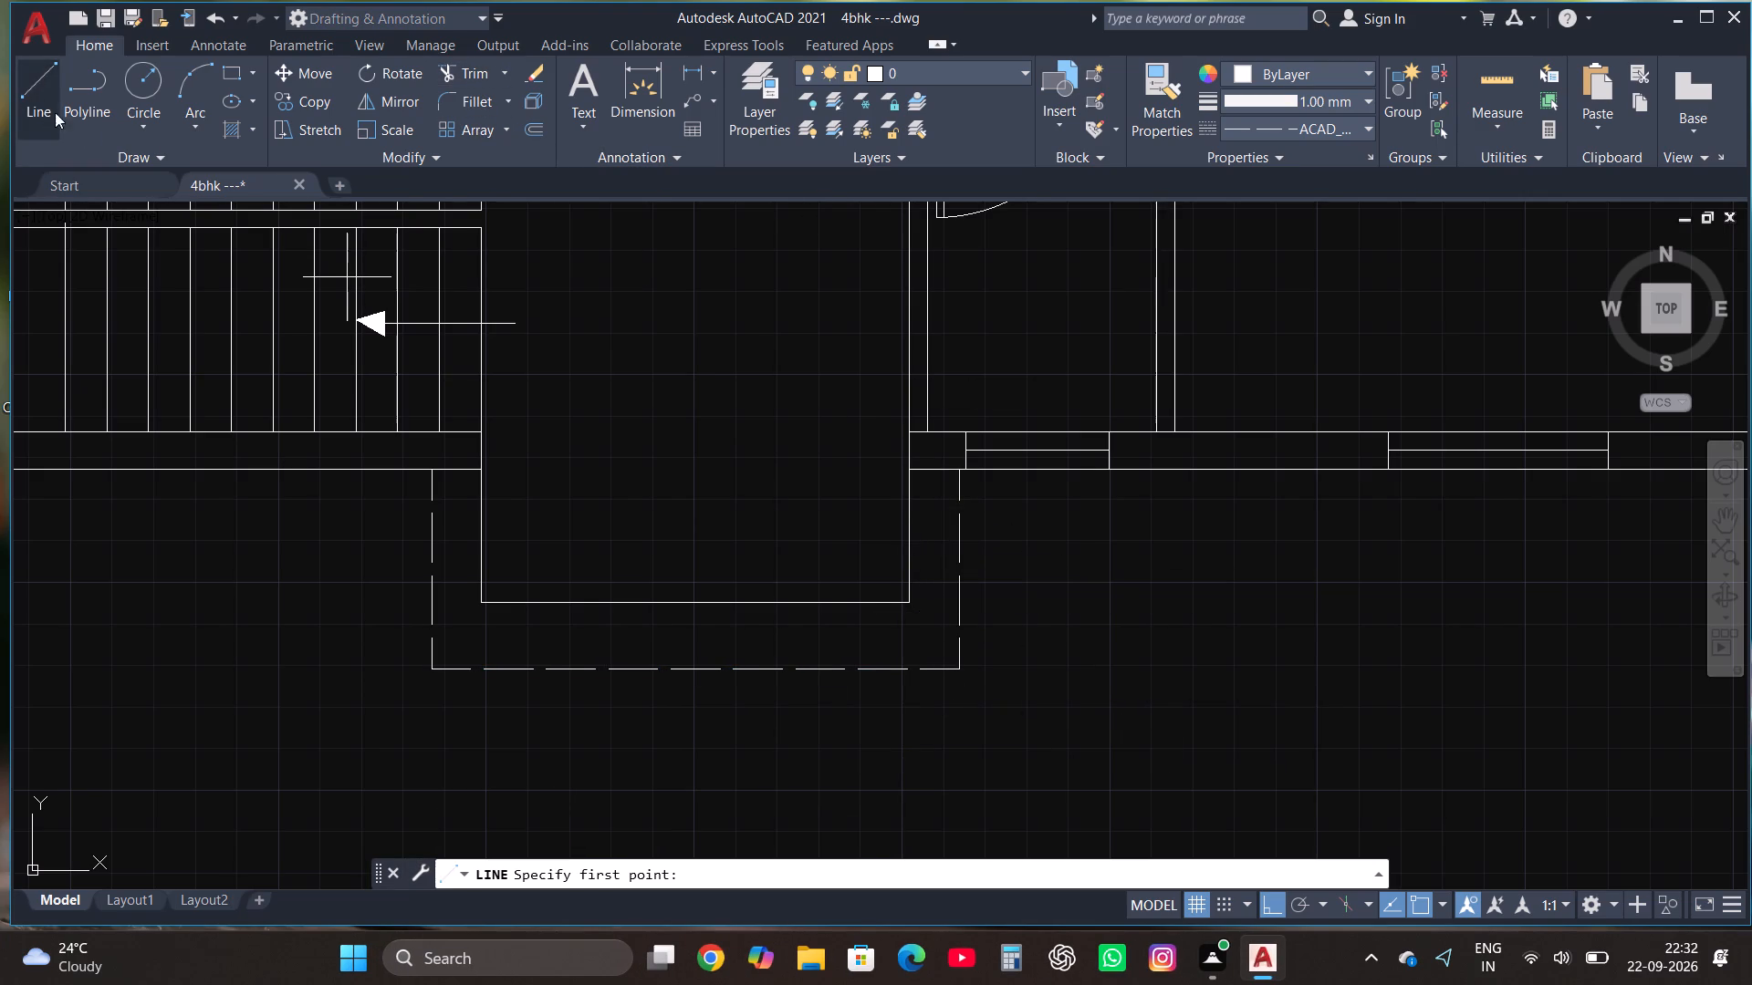
pyautogui.click(433, 671)
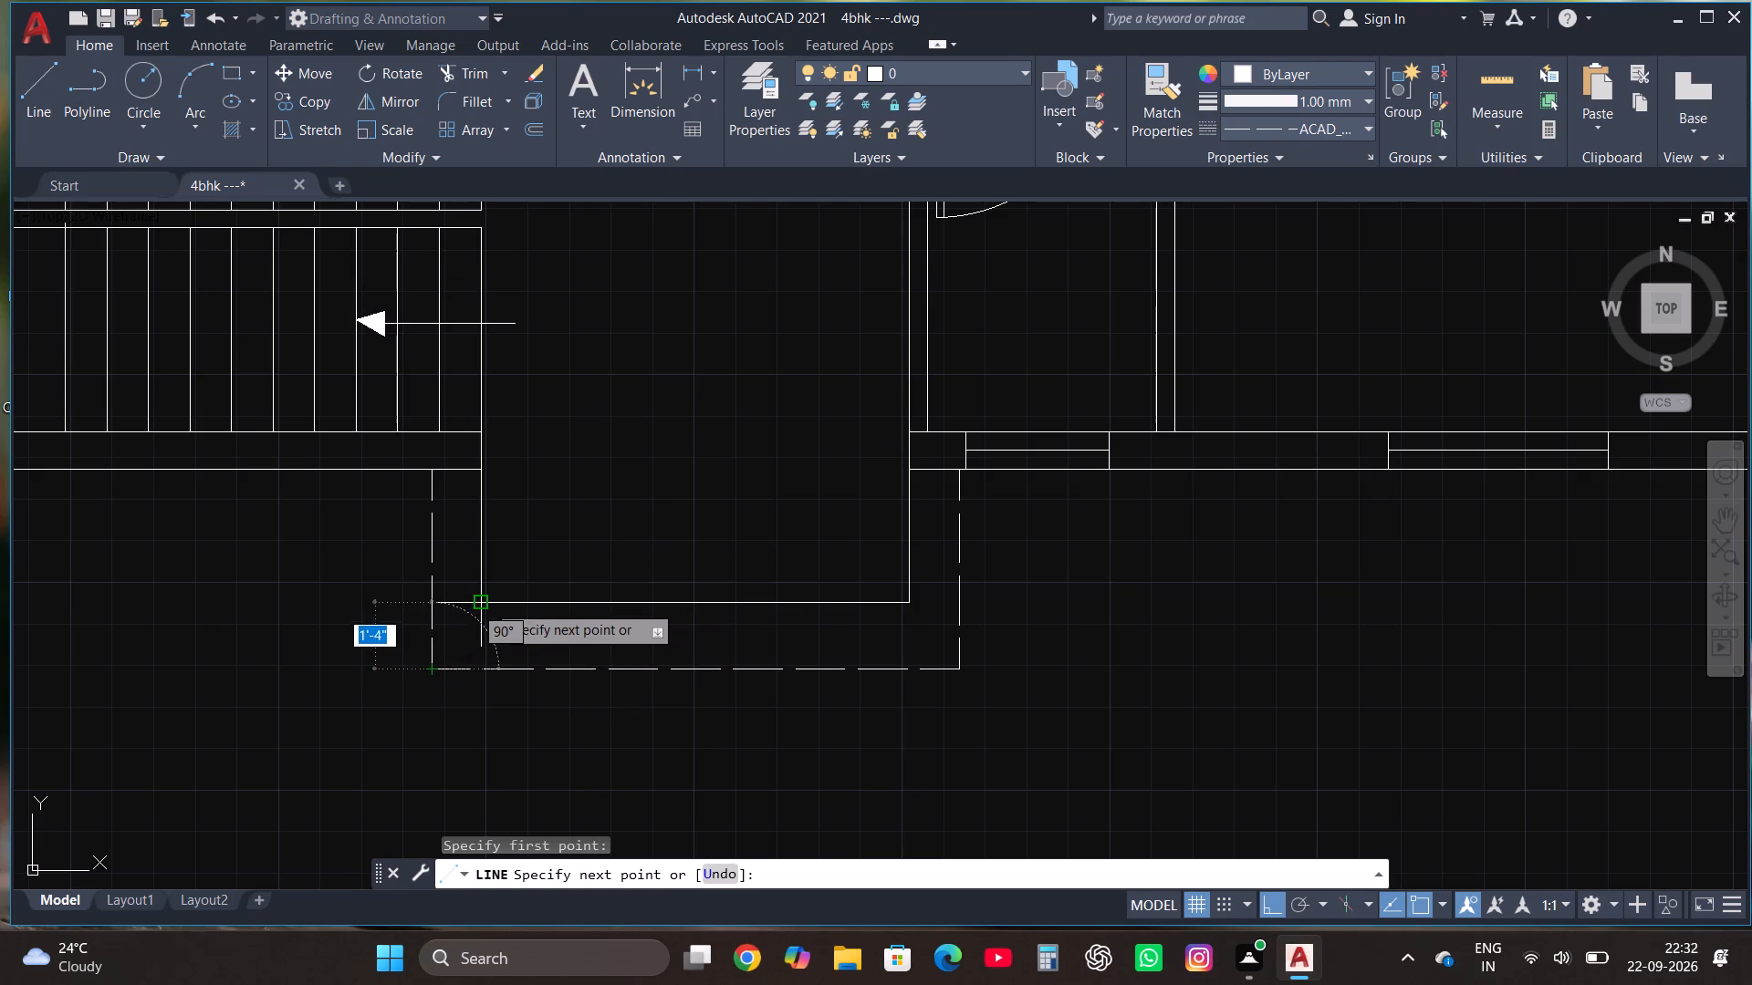
pyautogui.click(486, 604)
pyautogui.click(51, 87)
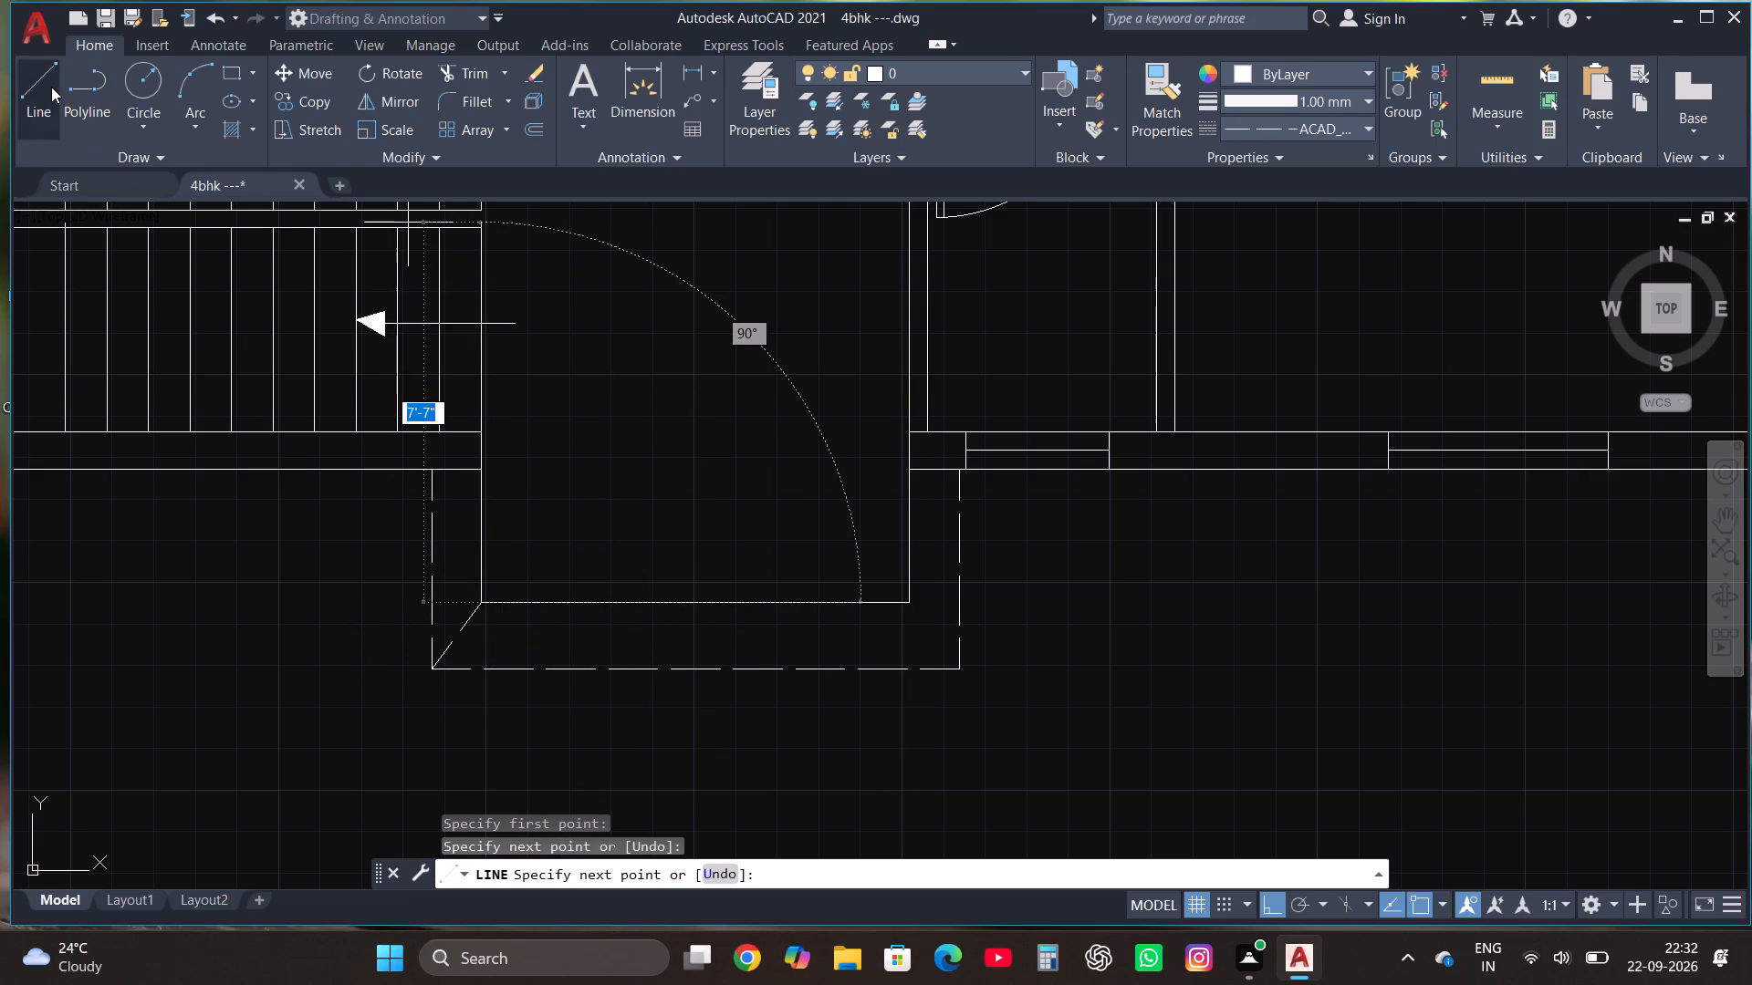
pyautogui.click(955, 674)
pyautogui.click(913, 607)
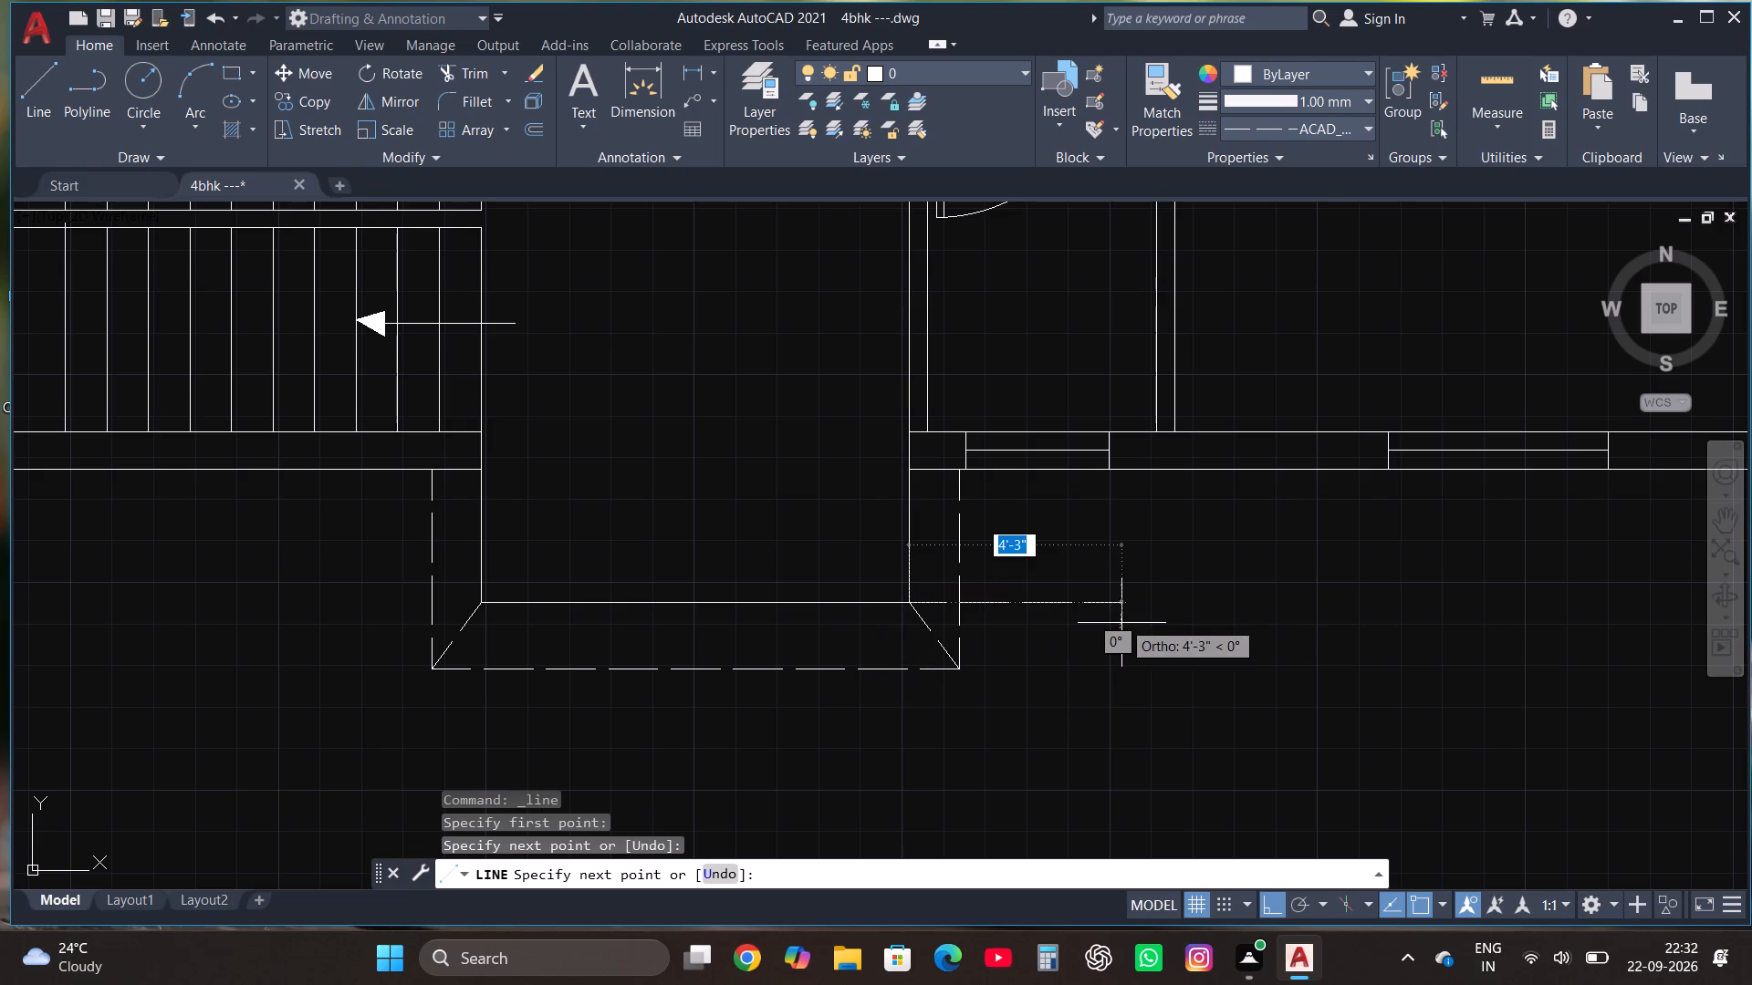
pyautogui.press('Escape')
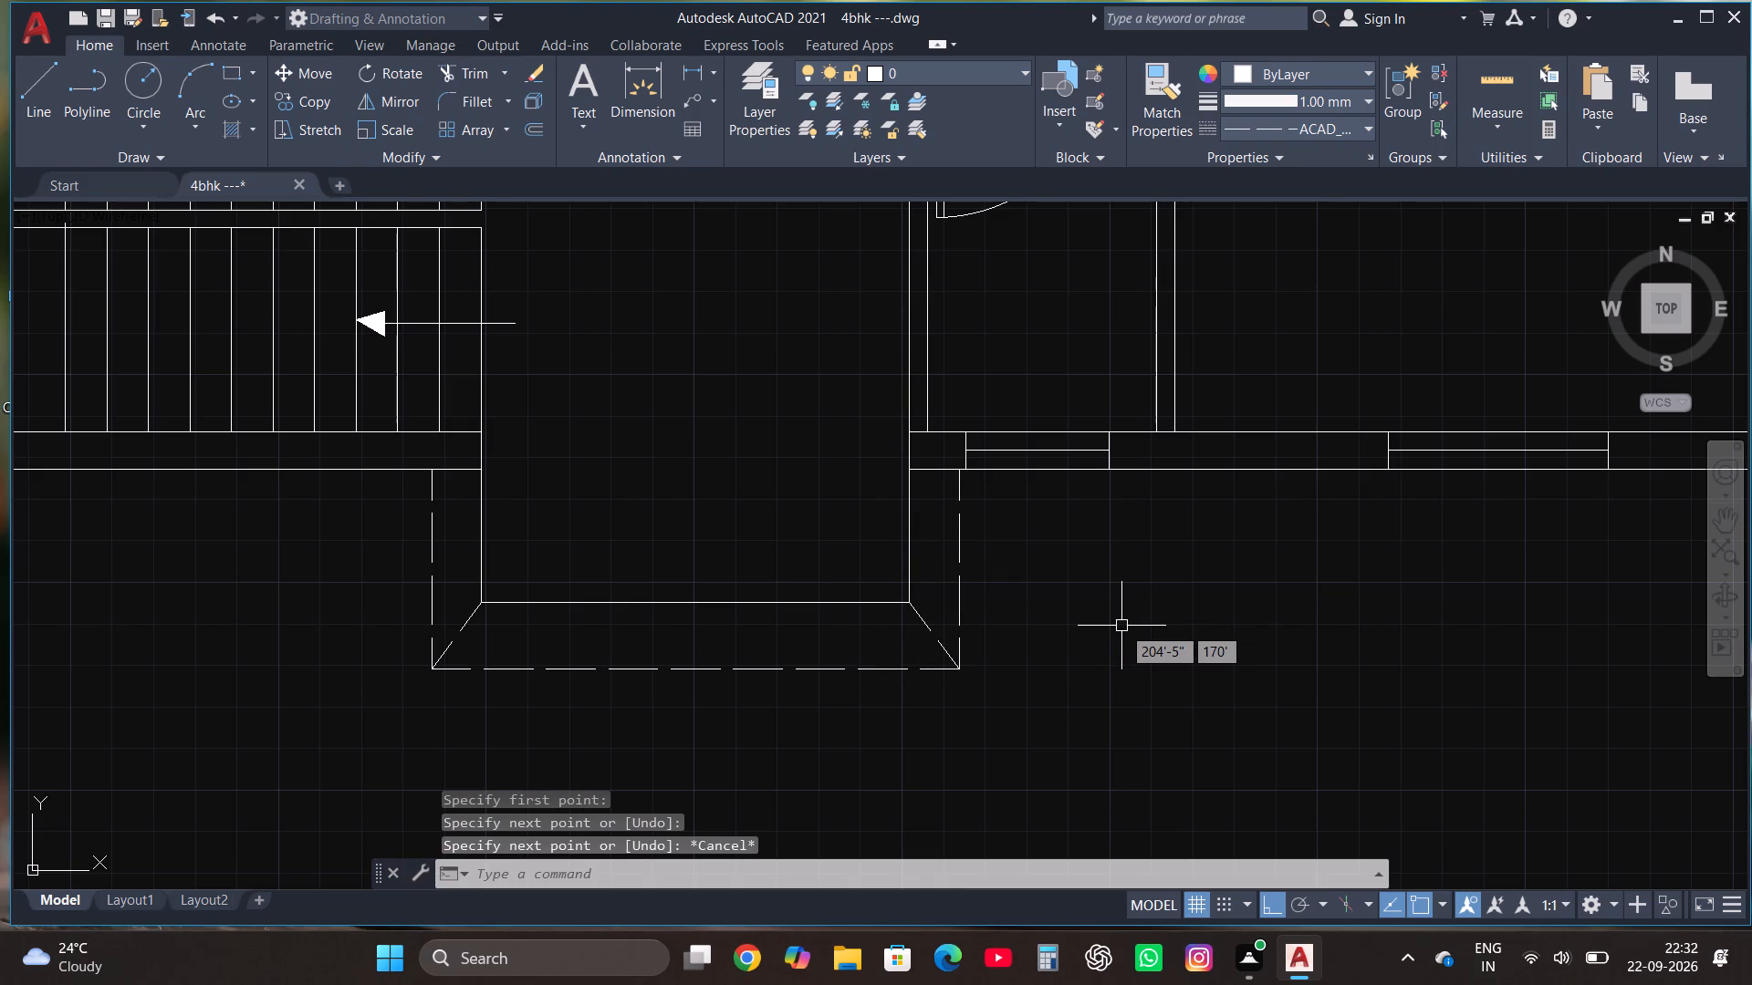
# Rotate the spare toilet symbol west of the floor plan about a base point just east of it.
pyautogui.scroll(-3, 1110, 648)
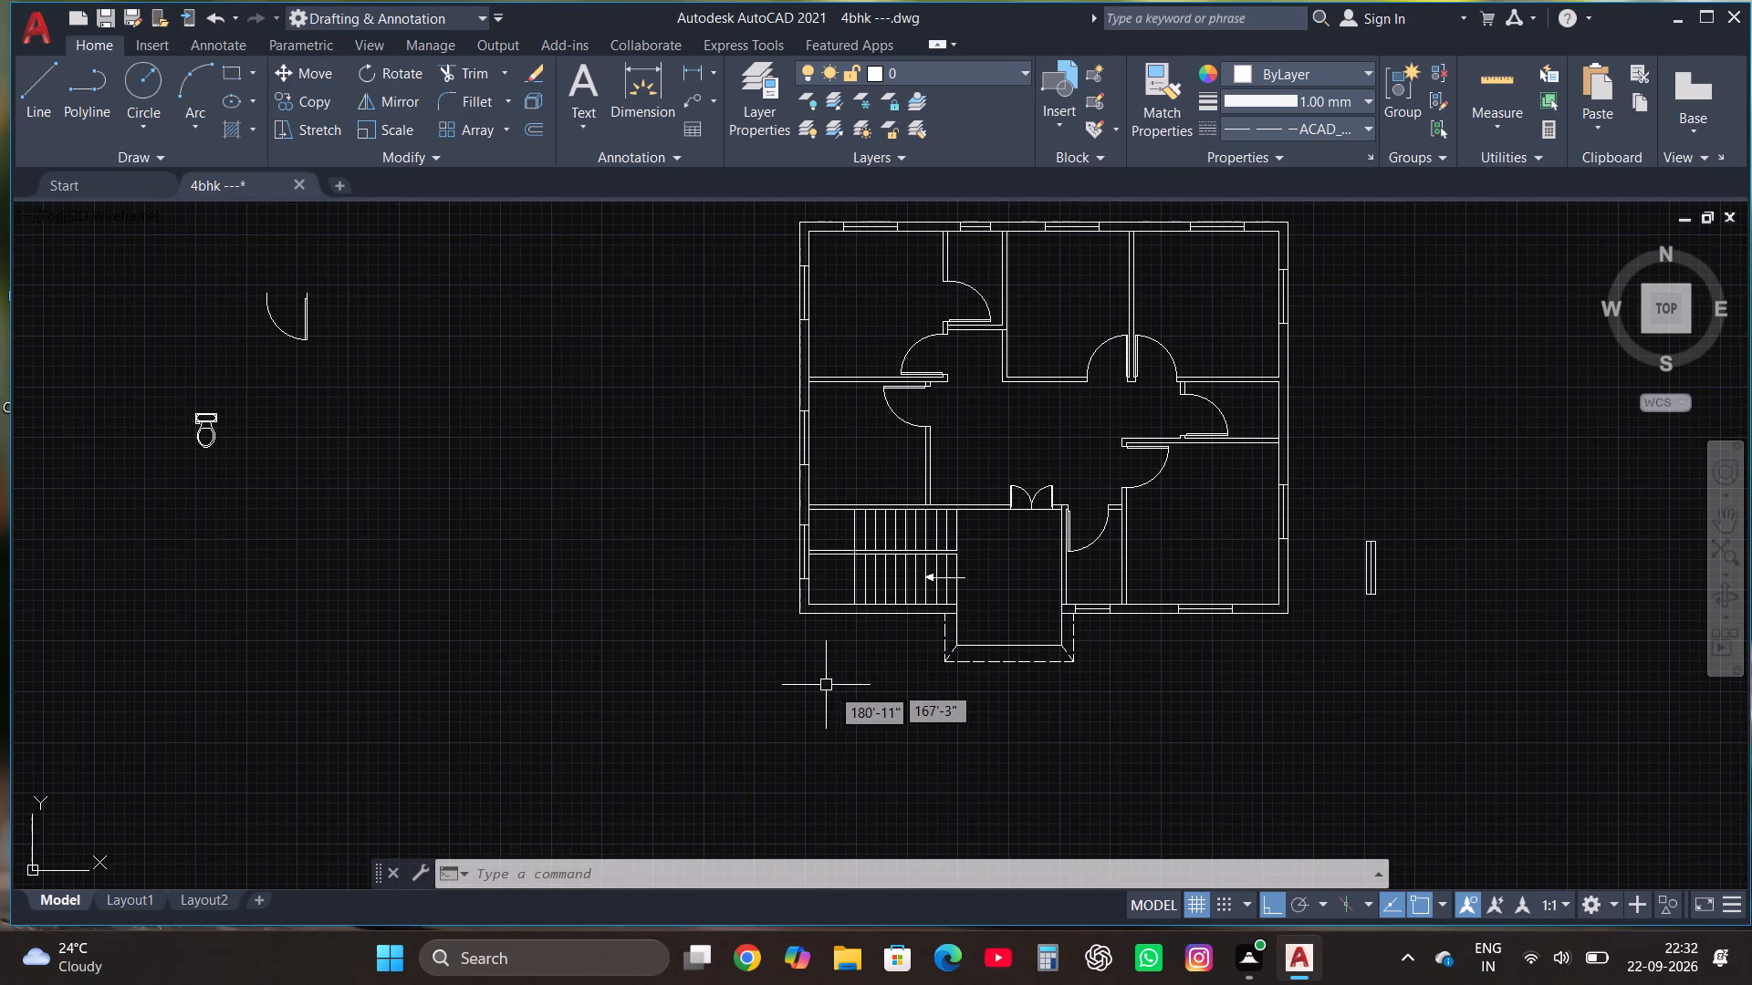
pyautogui.scroll(-1, 927, 672)
pyautogui.scroll(2, 501, 461)
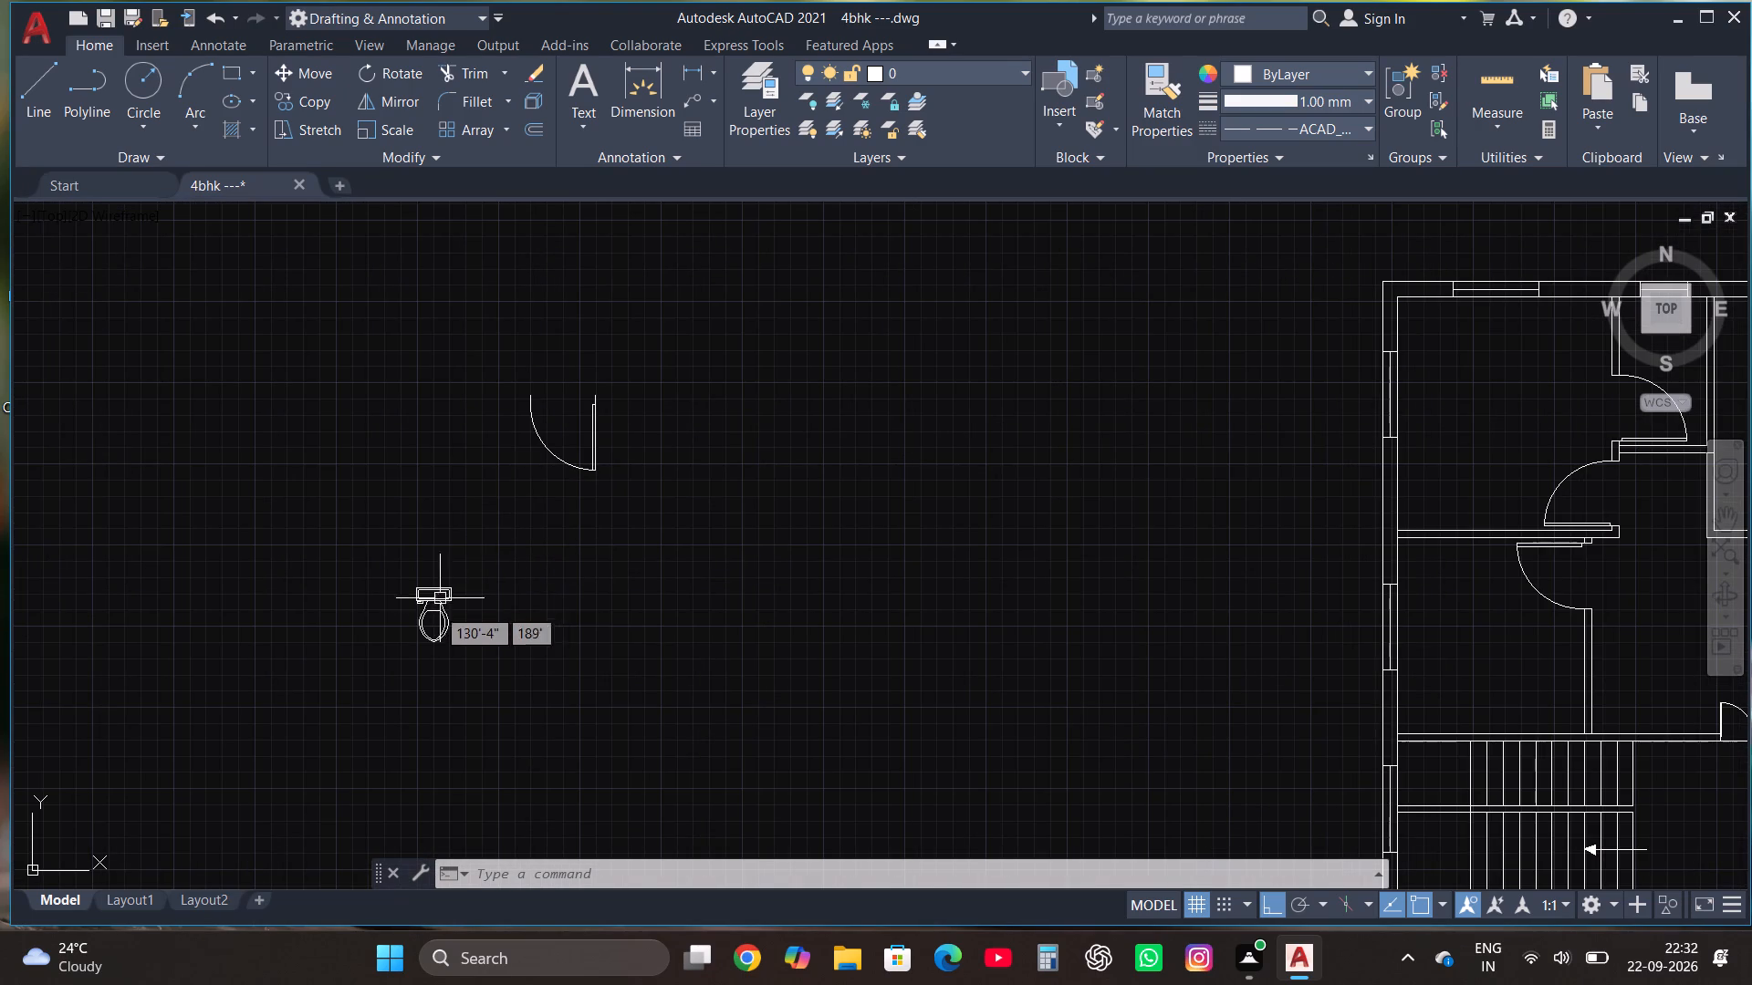
pyautogui.click(437, 612)
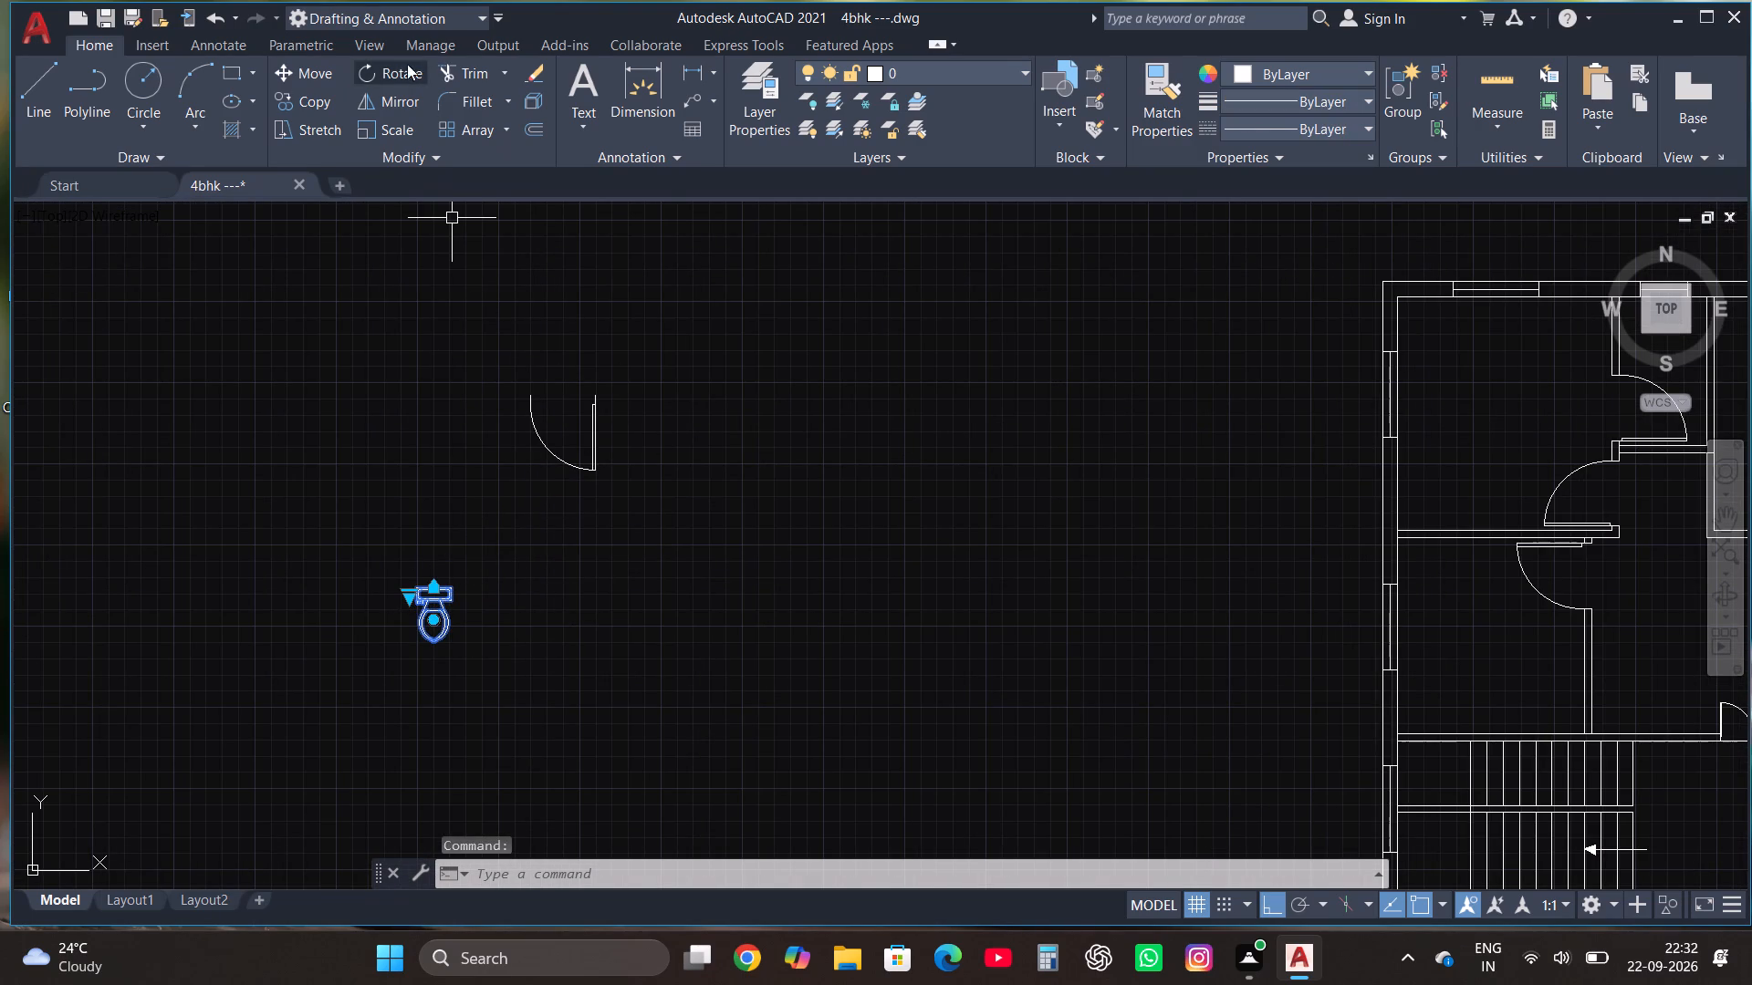
pyautogui.click(405, 65)
pyautogui.click(489, 596)
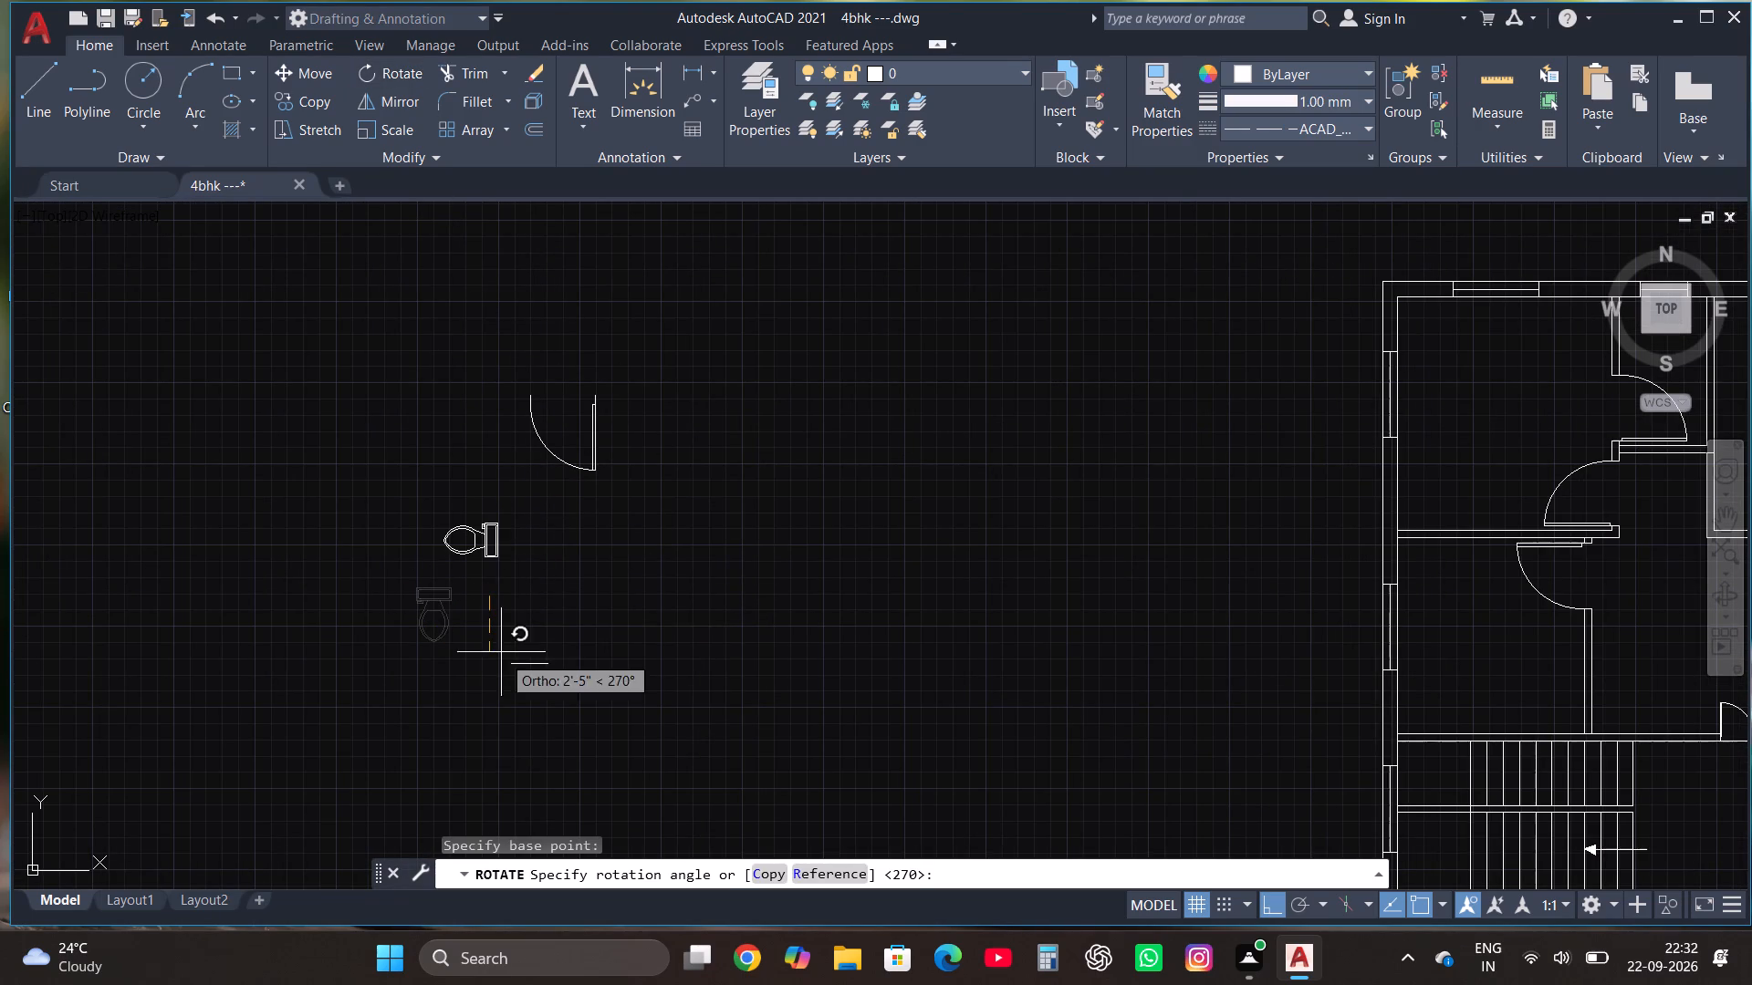
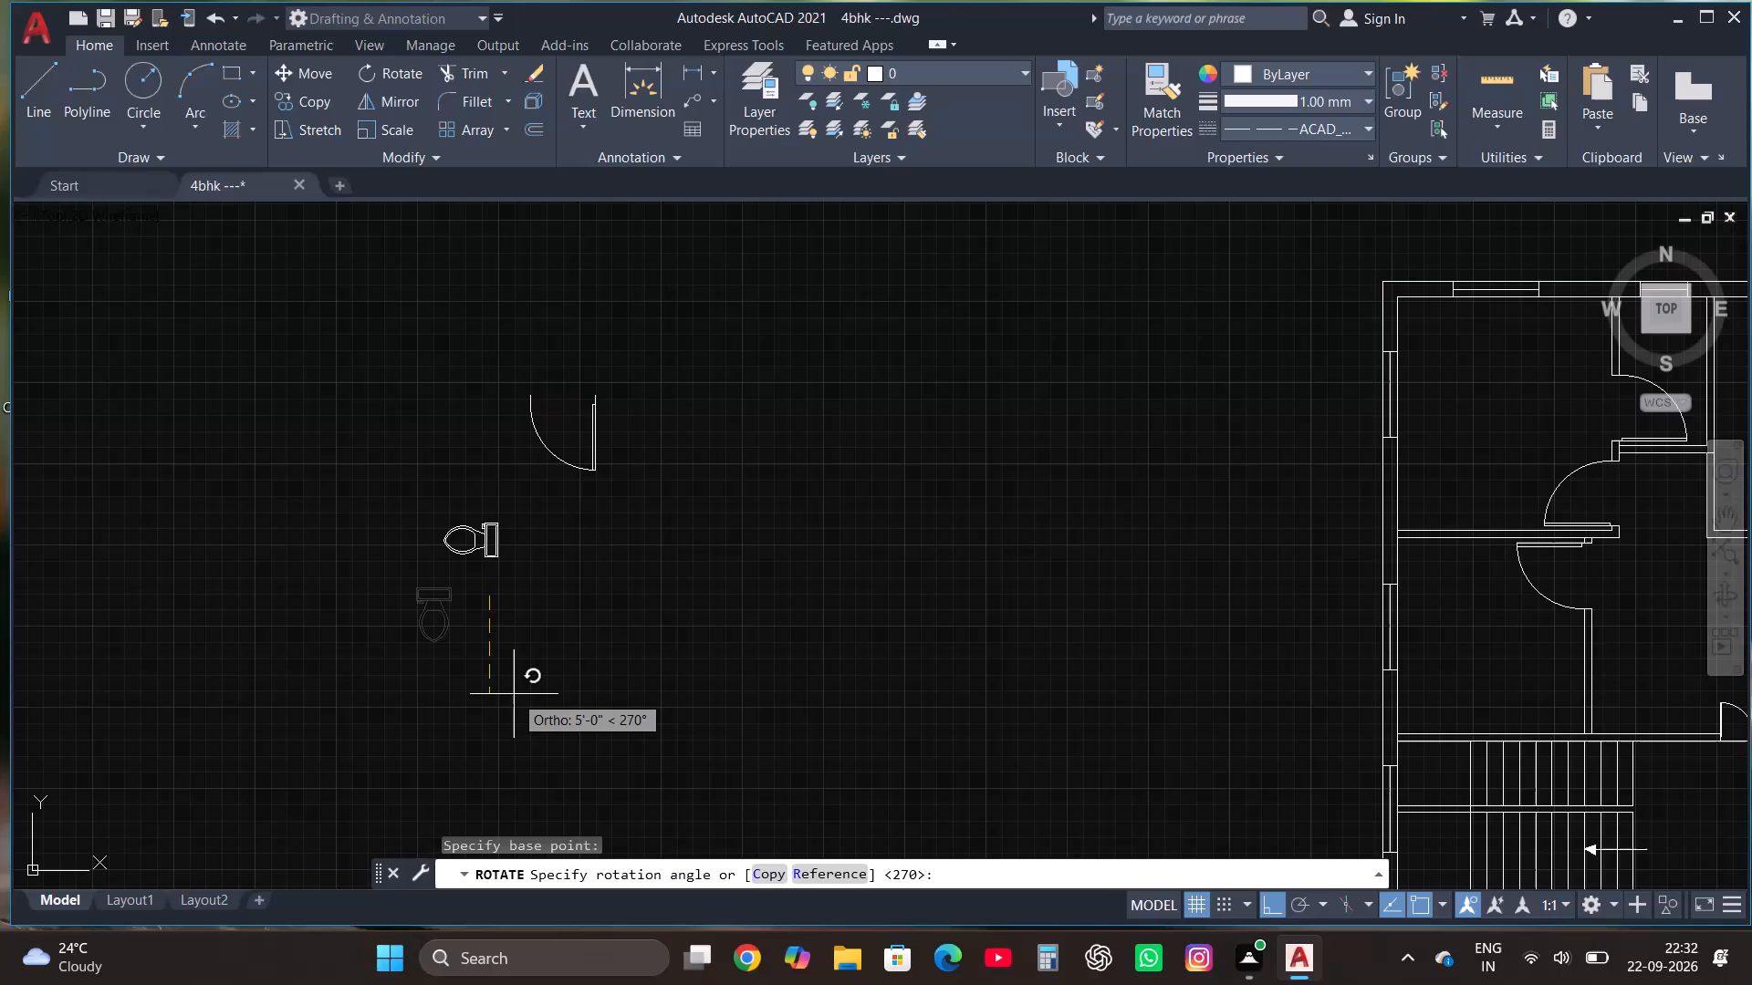
# Set the rotation of the spare toilet symbol west of the plan to 270°.
pyautogui.click(514, 694)
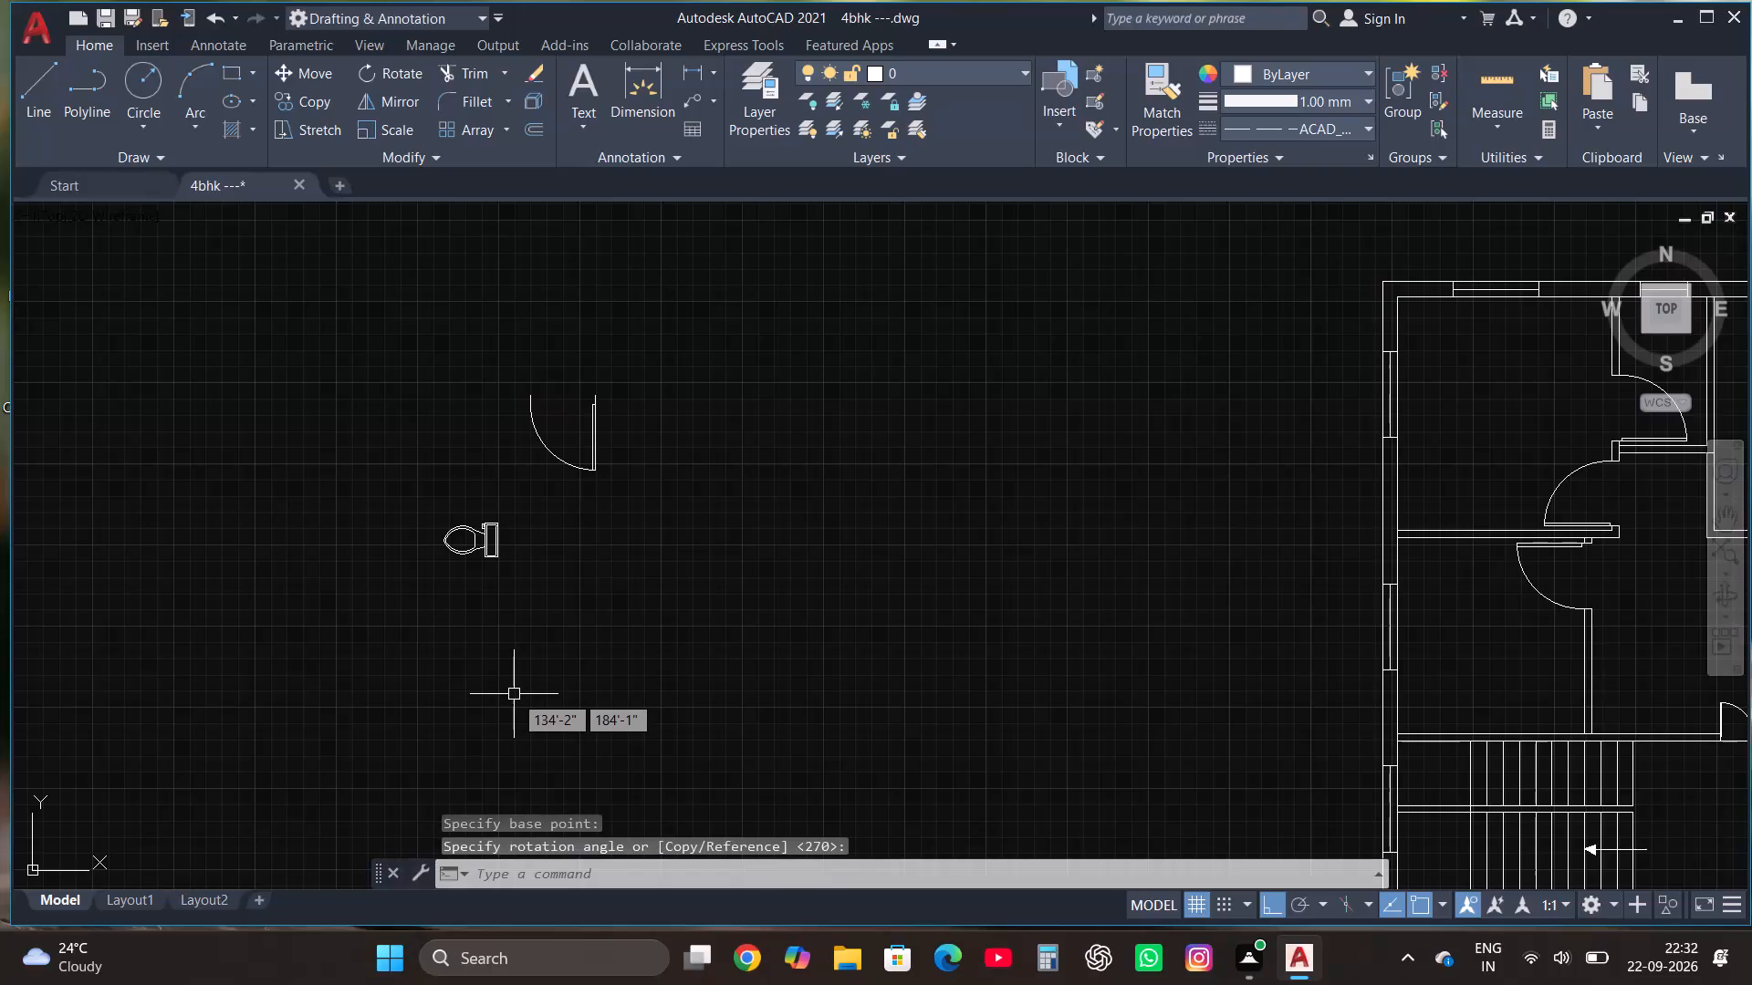
# Copy the rotated toilet symbol in multiple mode from its tank corner into the north toilet, tank against the east wall.
pyautogui.click(460, 557)
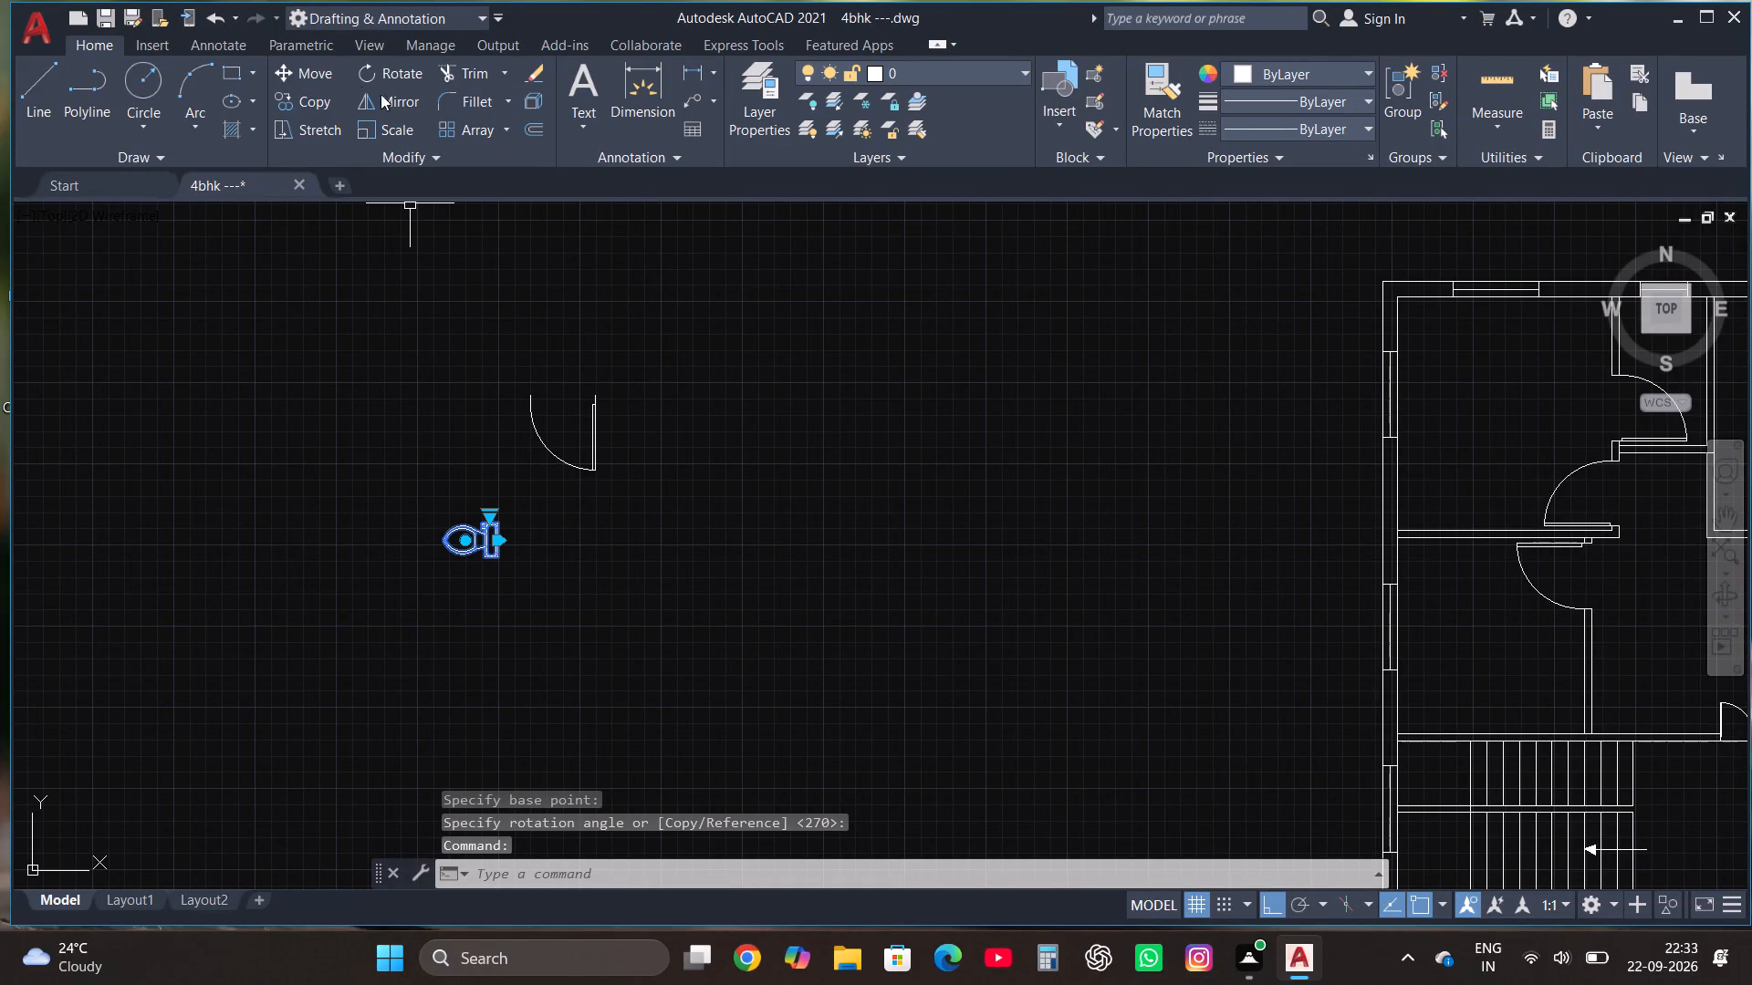
pyautogui.click(317, 109)
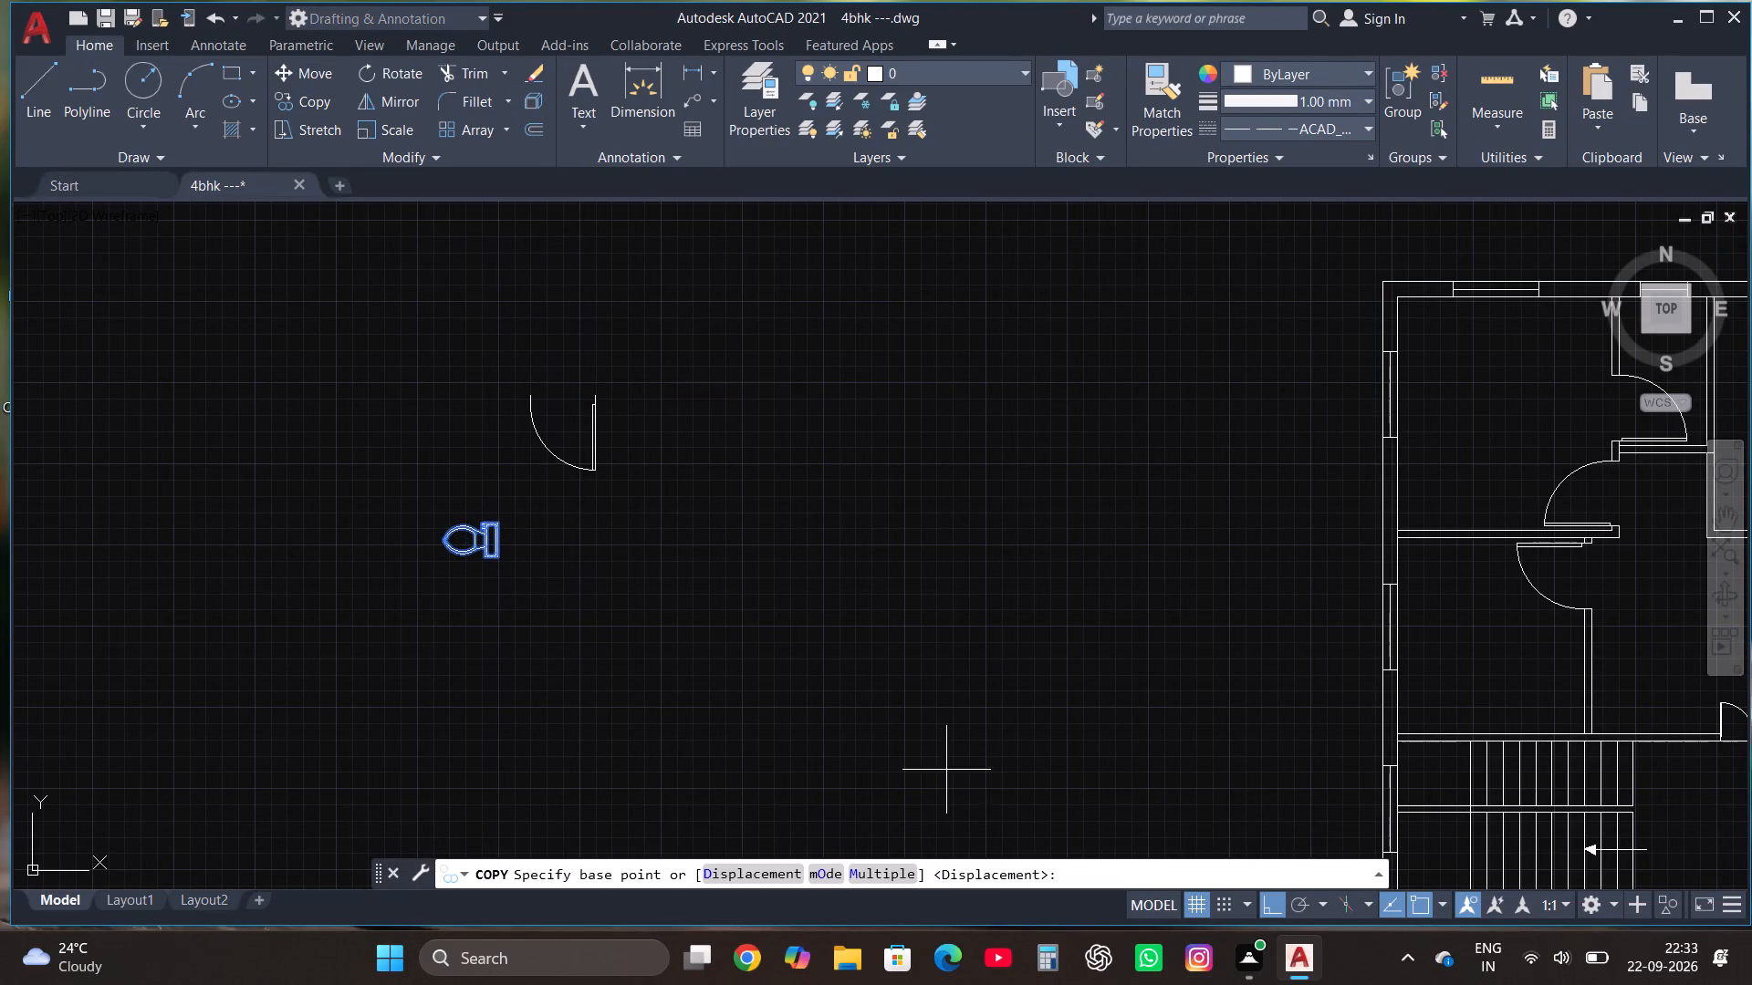
pyautogui.click(910, 882)
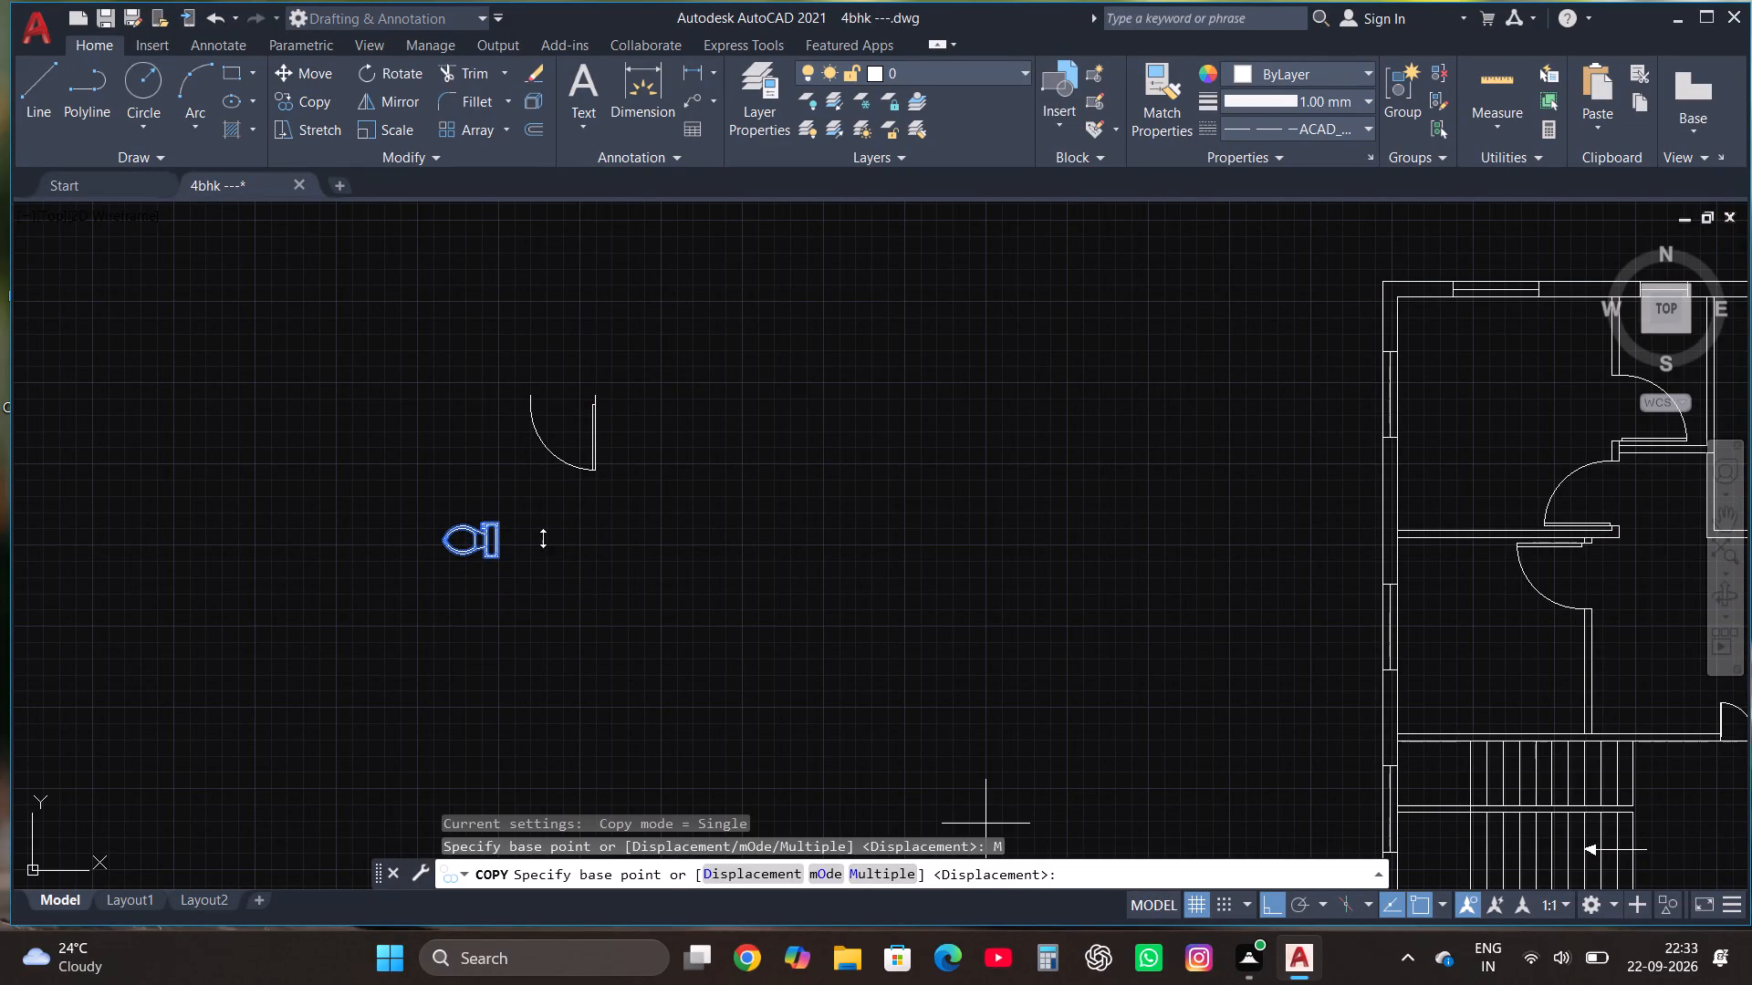
pyautogui.click(871, 874)
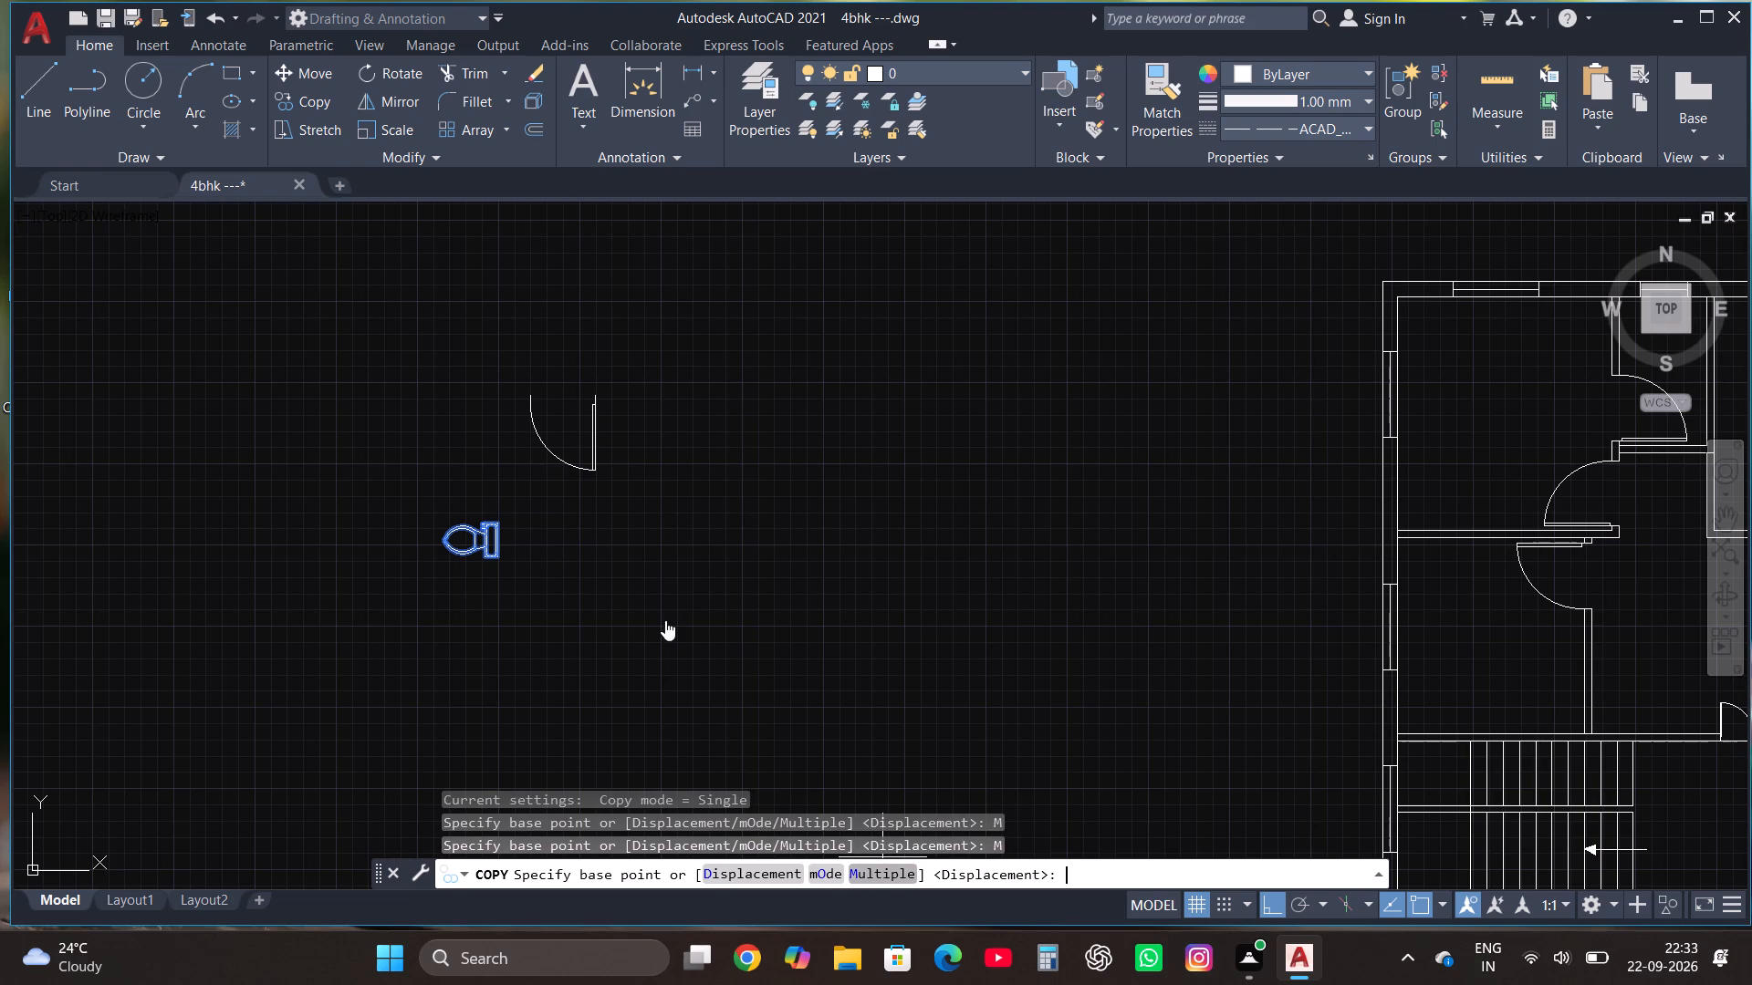
pyautogui.click(494, 549)
pyautogui.scroll(2, 518, 550)
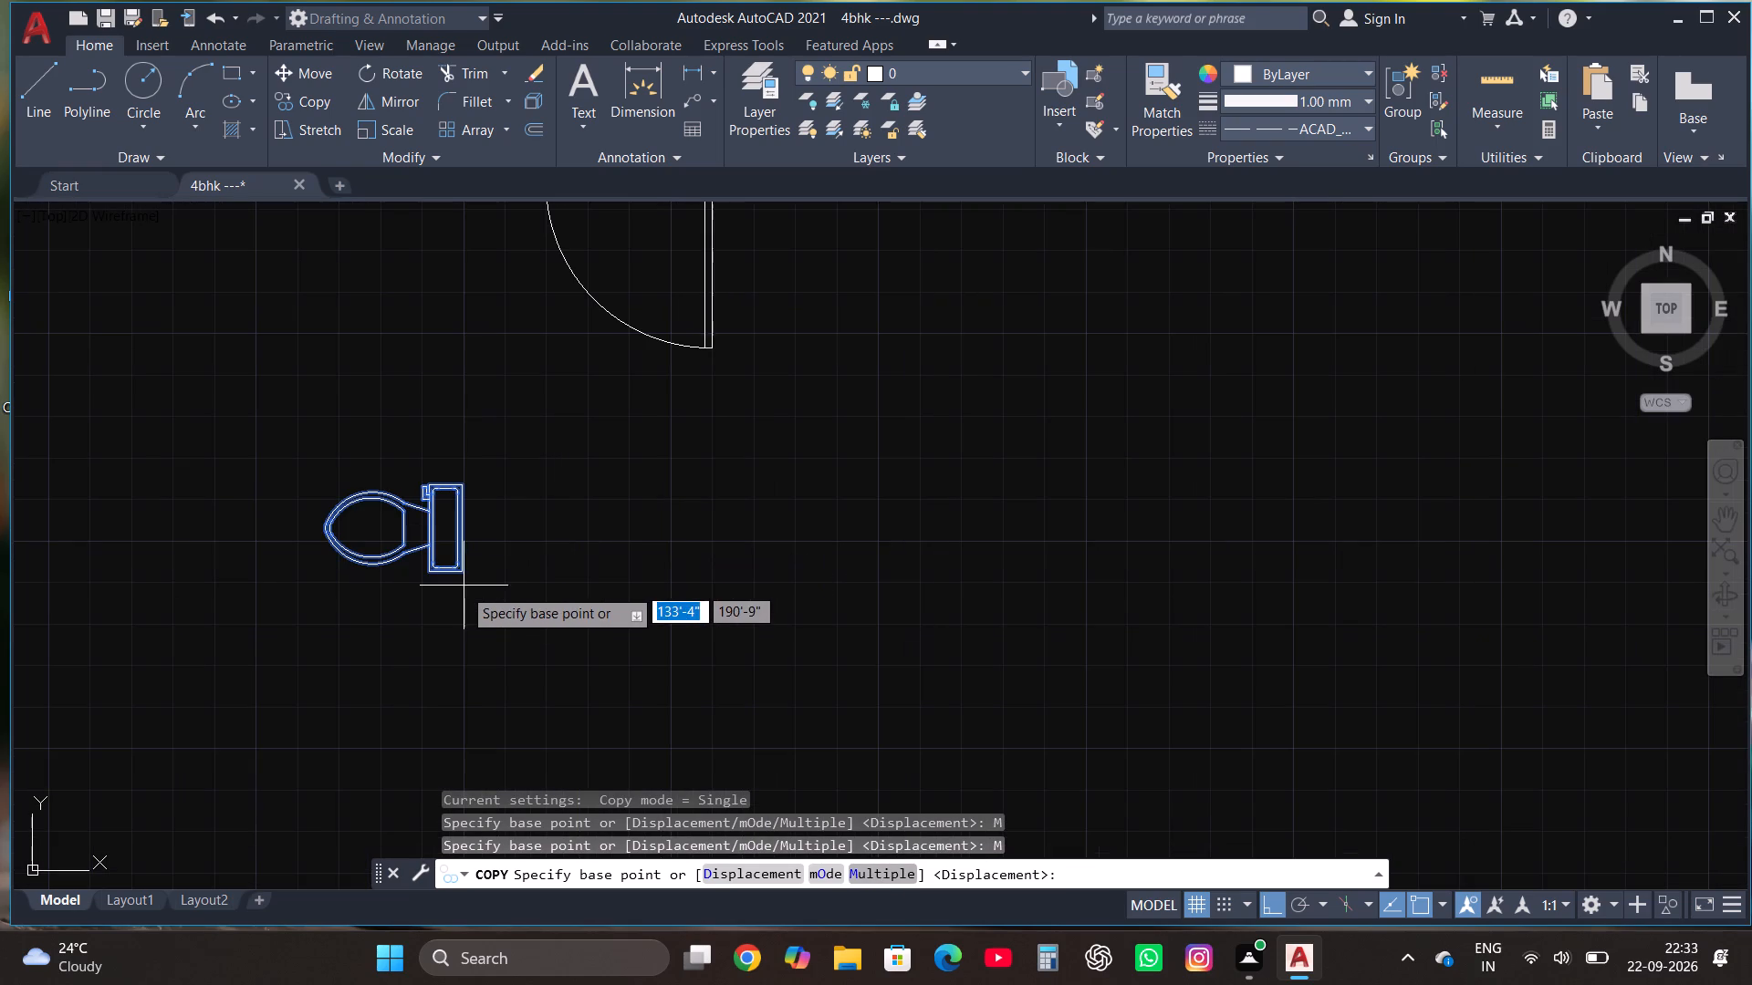
pyautogui.click(459, 573)
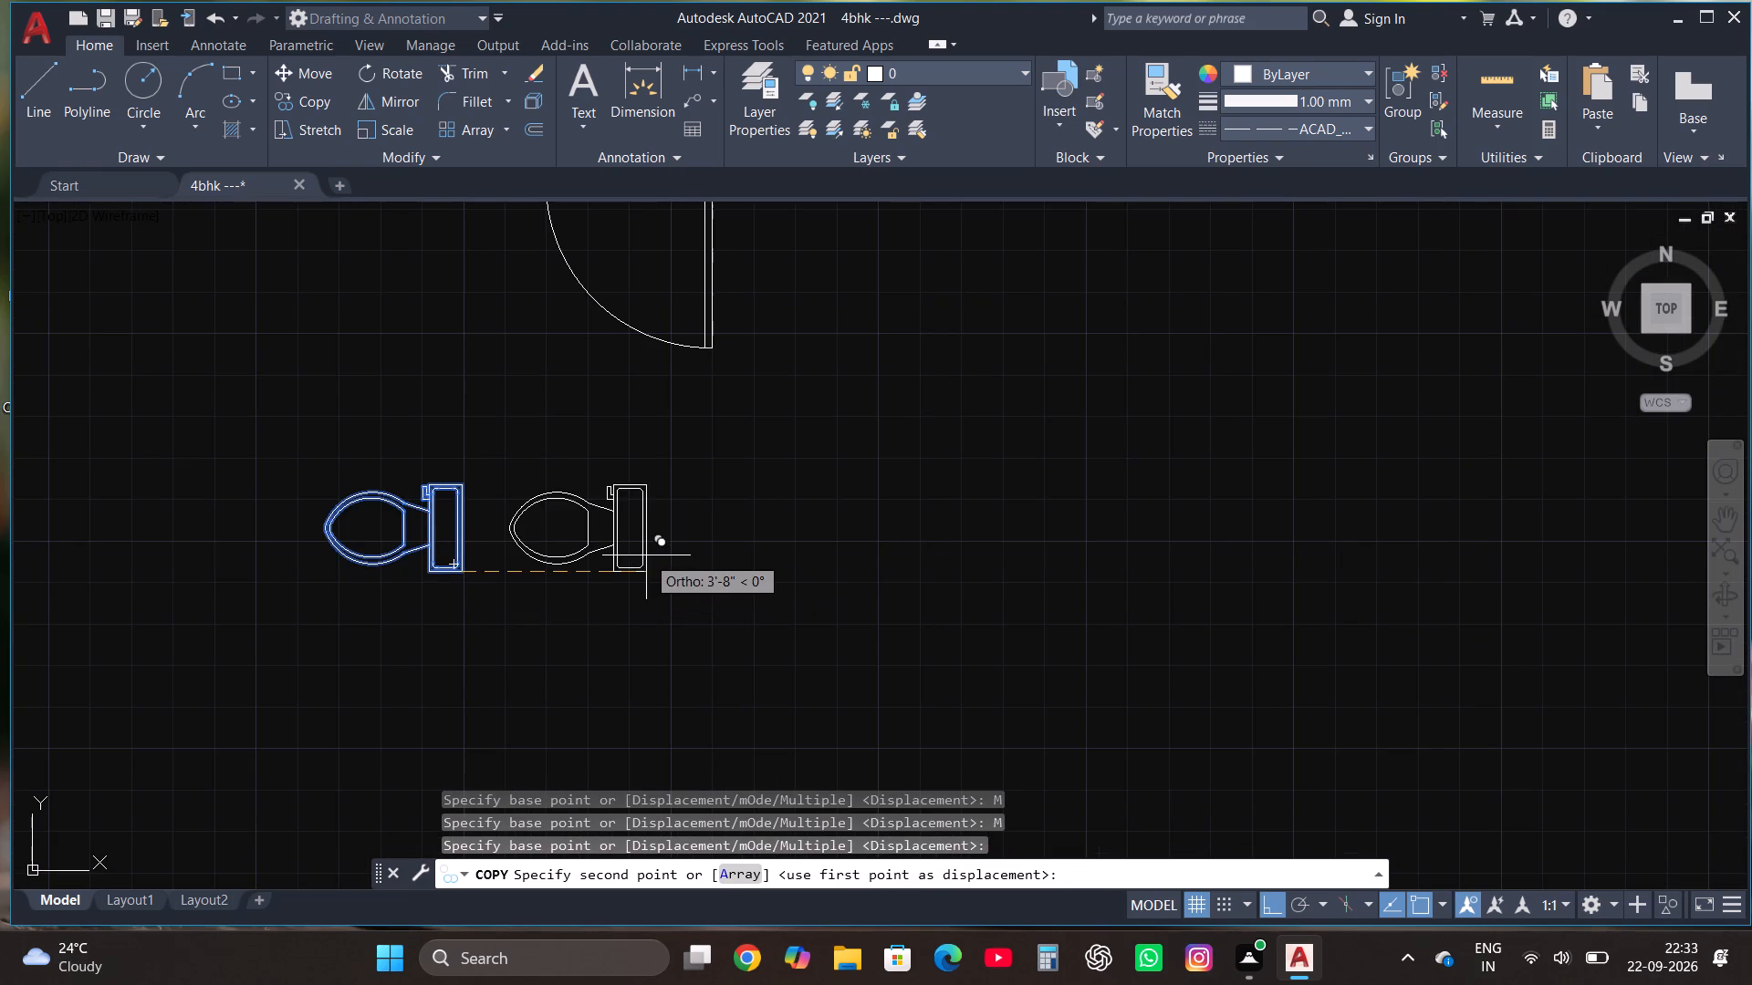
pyautogui.scroll(-3, 646, 555)
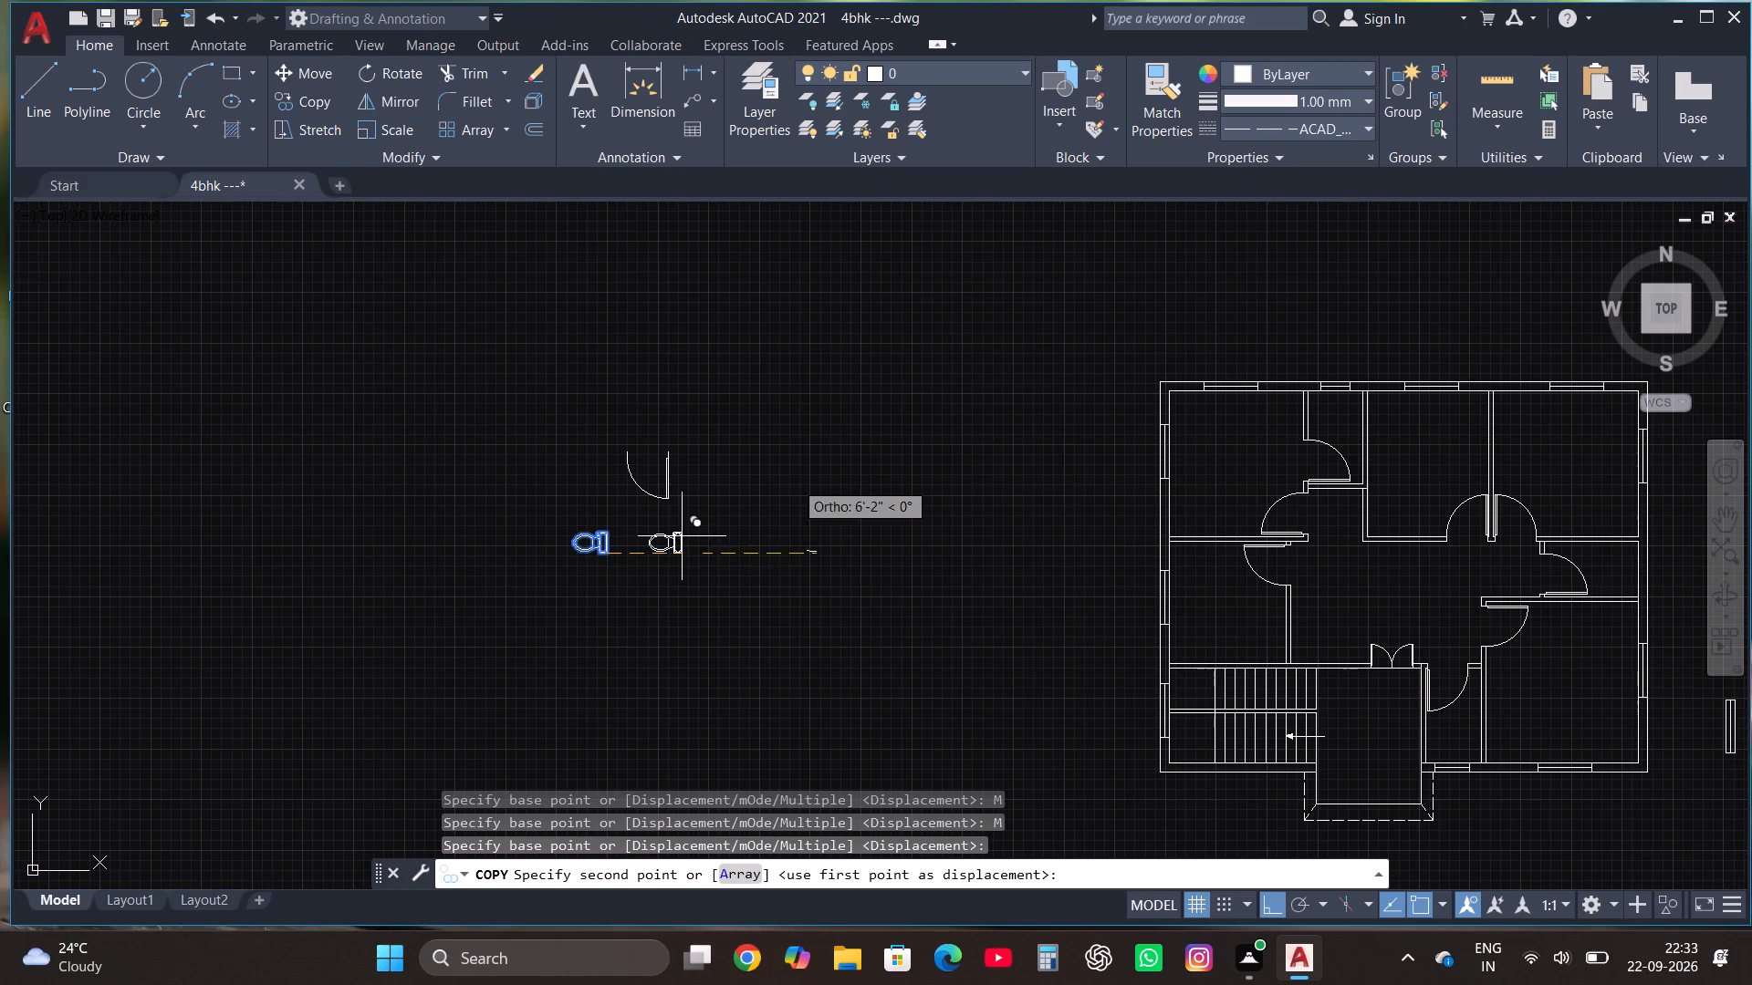
pyautogui.scroll(-1, 848, 466)
pyautogui.press('F8')
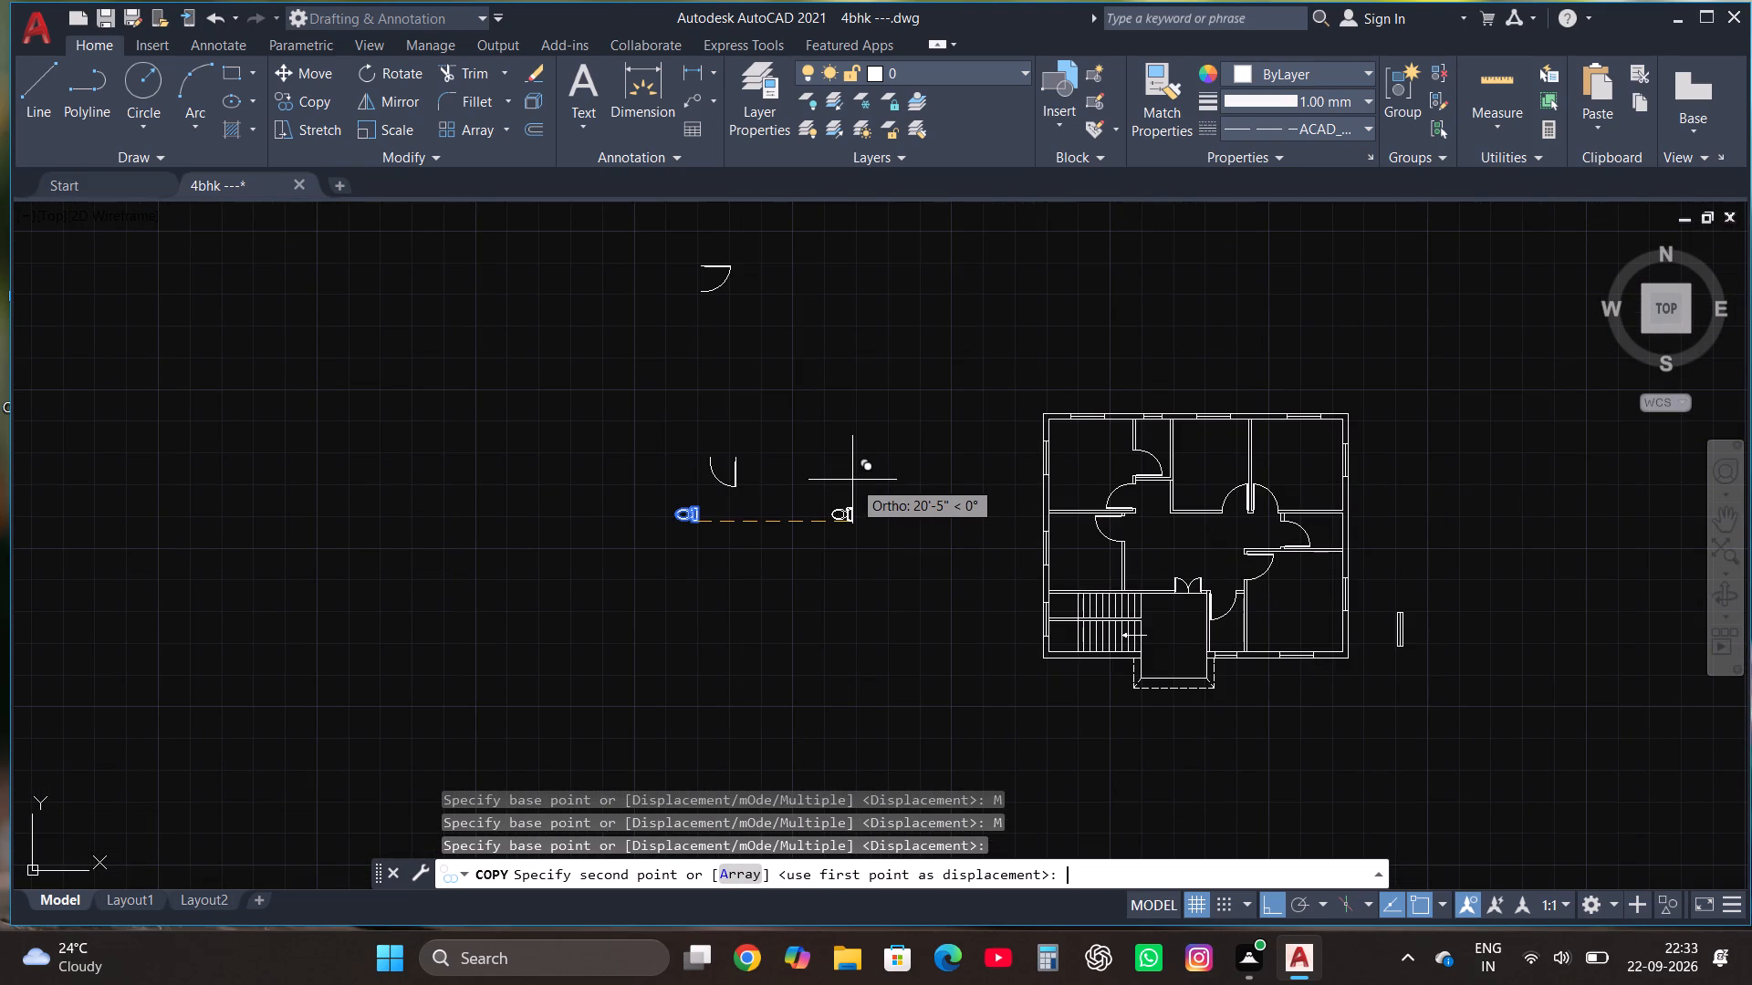
pyautogui.scroll(-2, 848, 565)
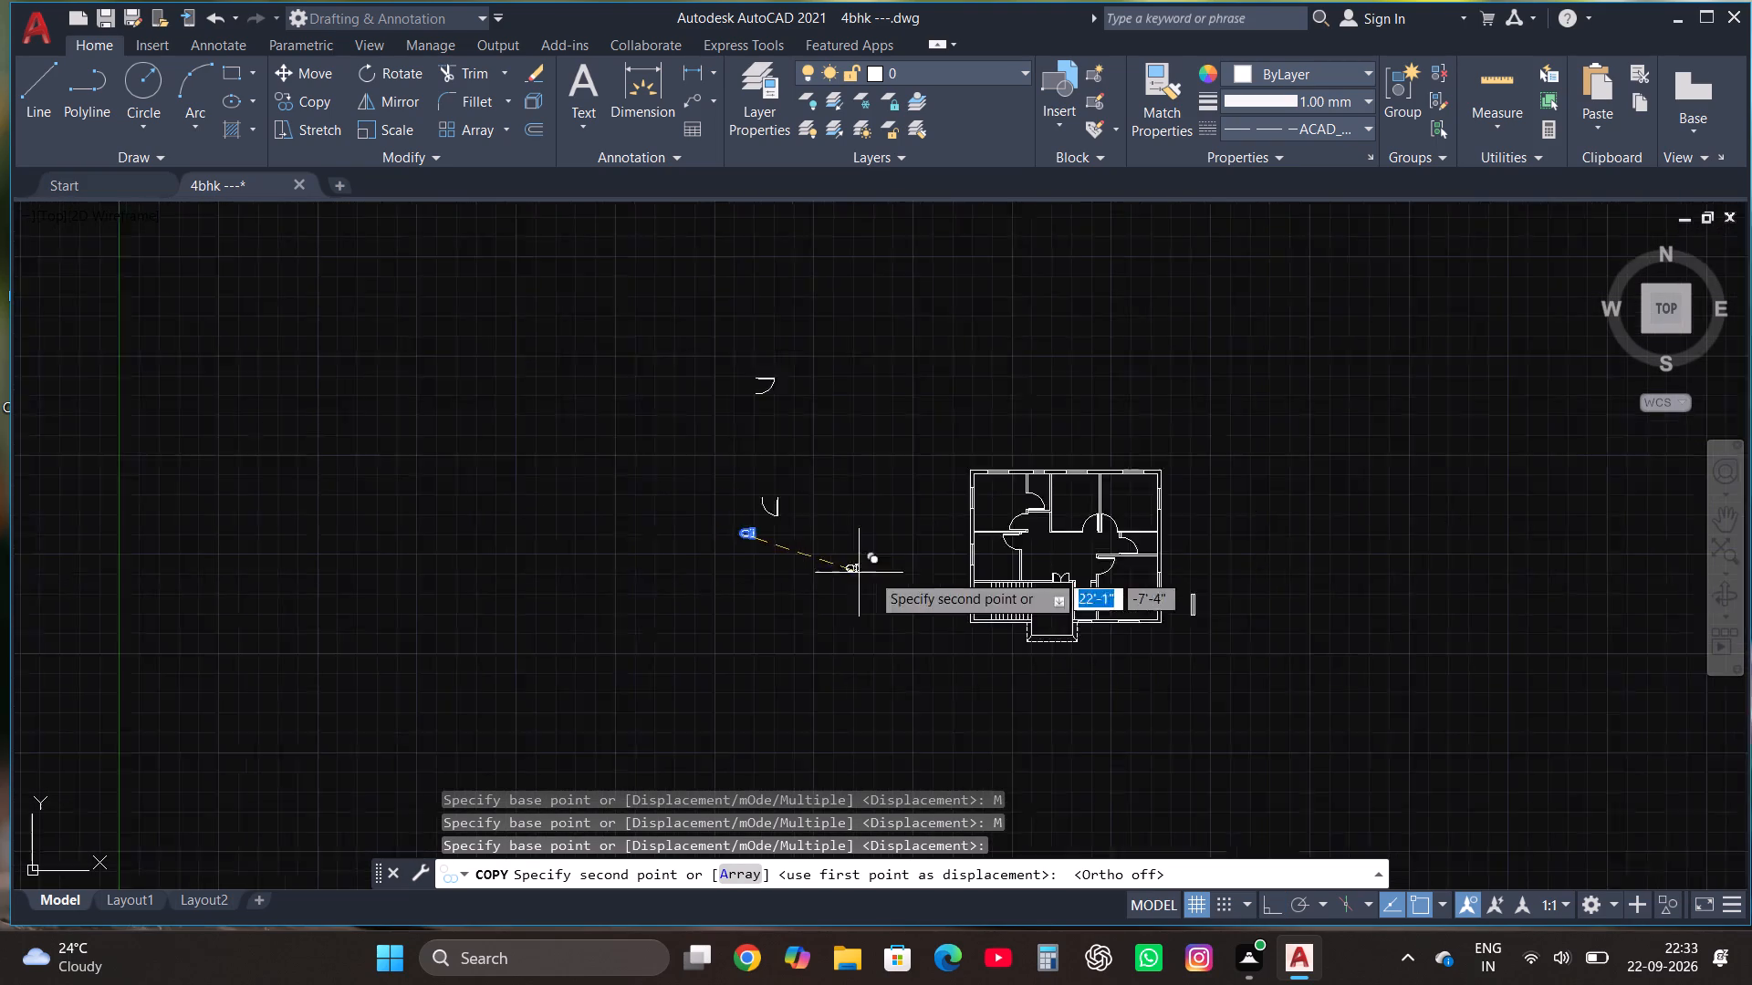
pyautogui.scroll(3, 1095, 498)
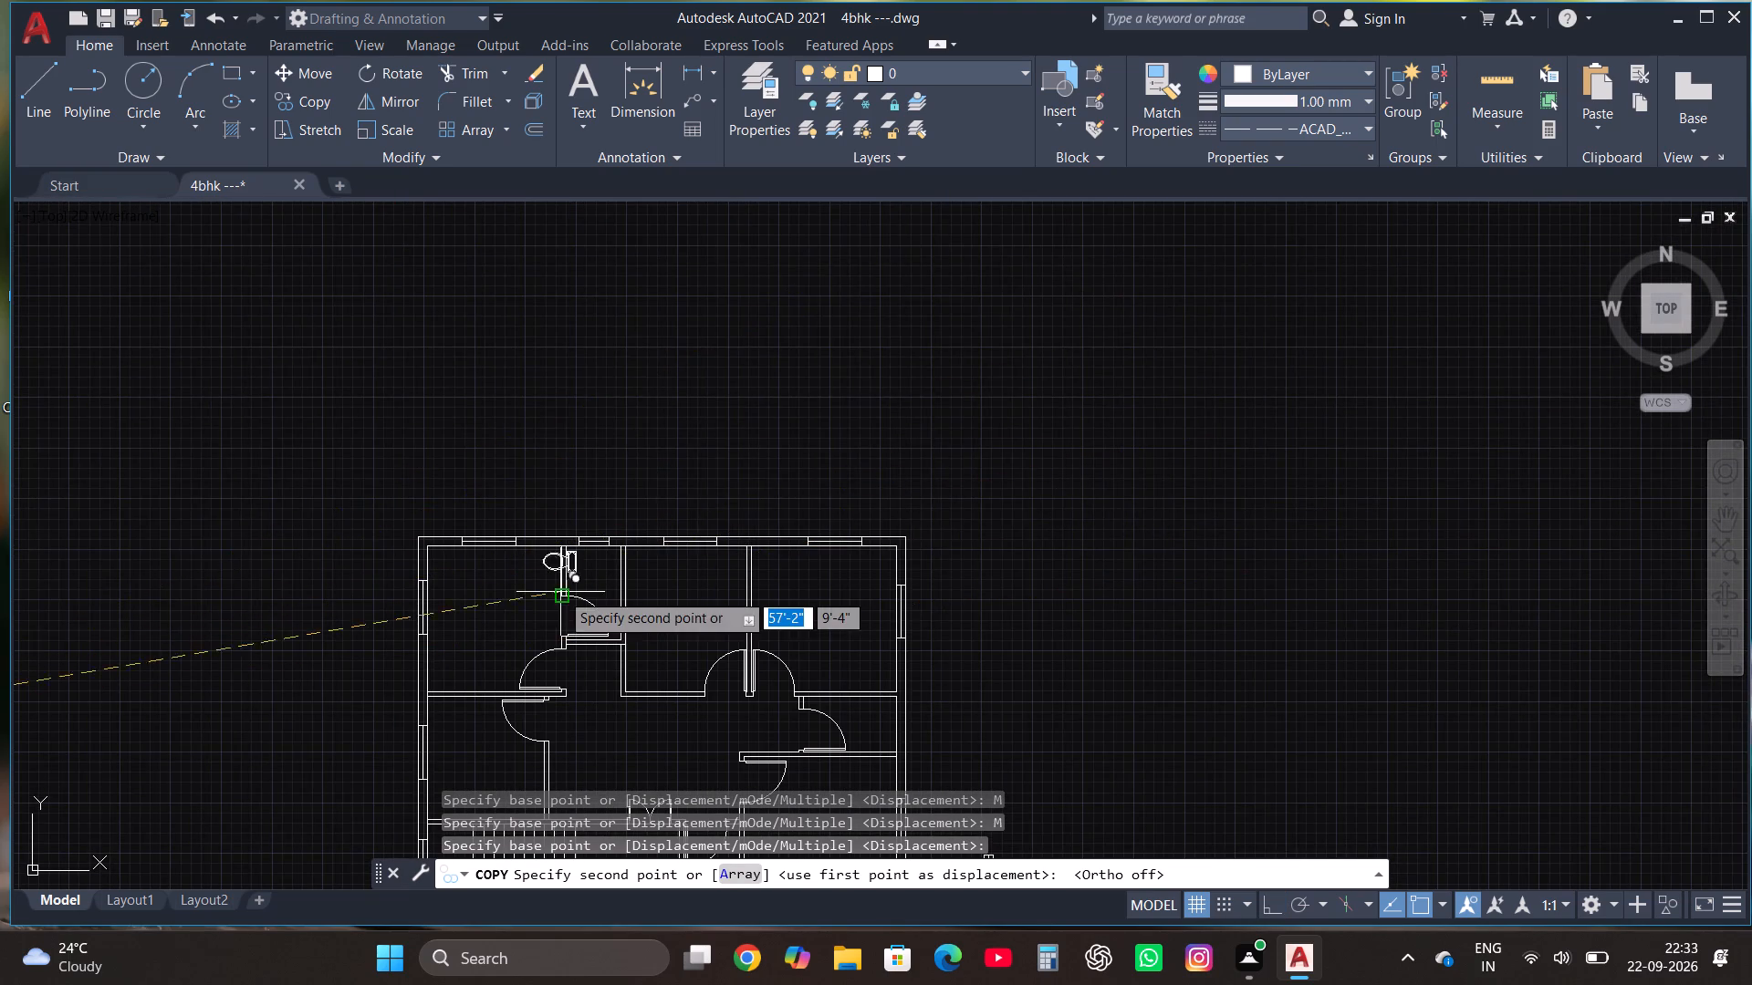
pyautogui.scroll(3, 560, 592)
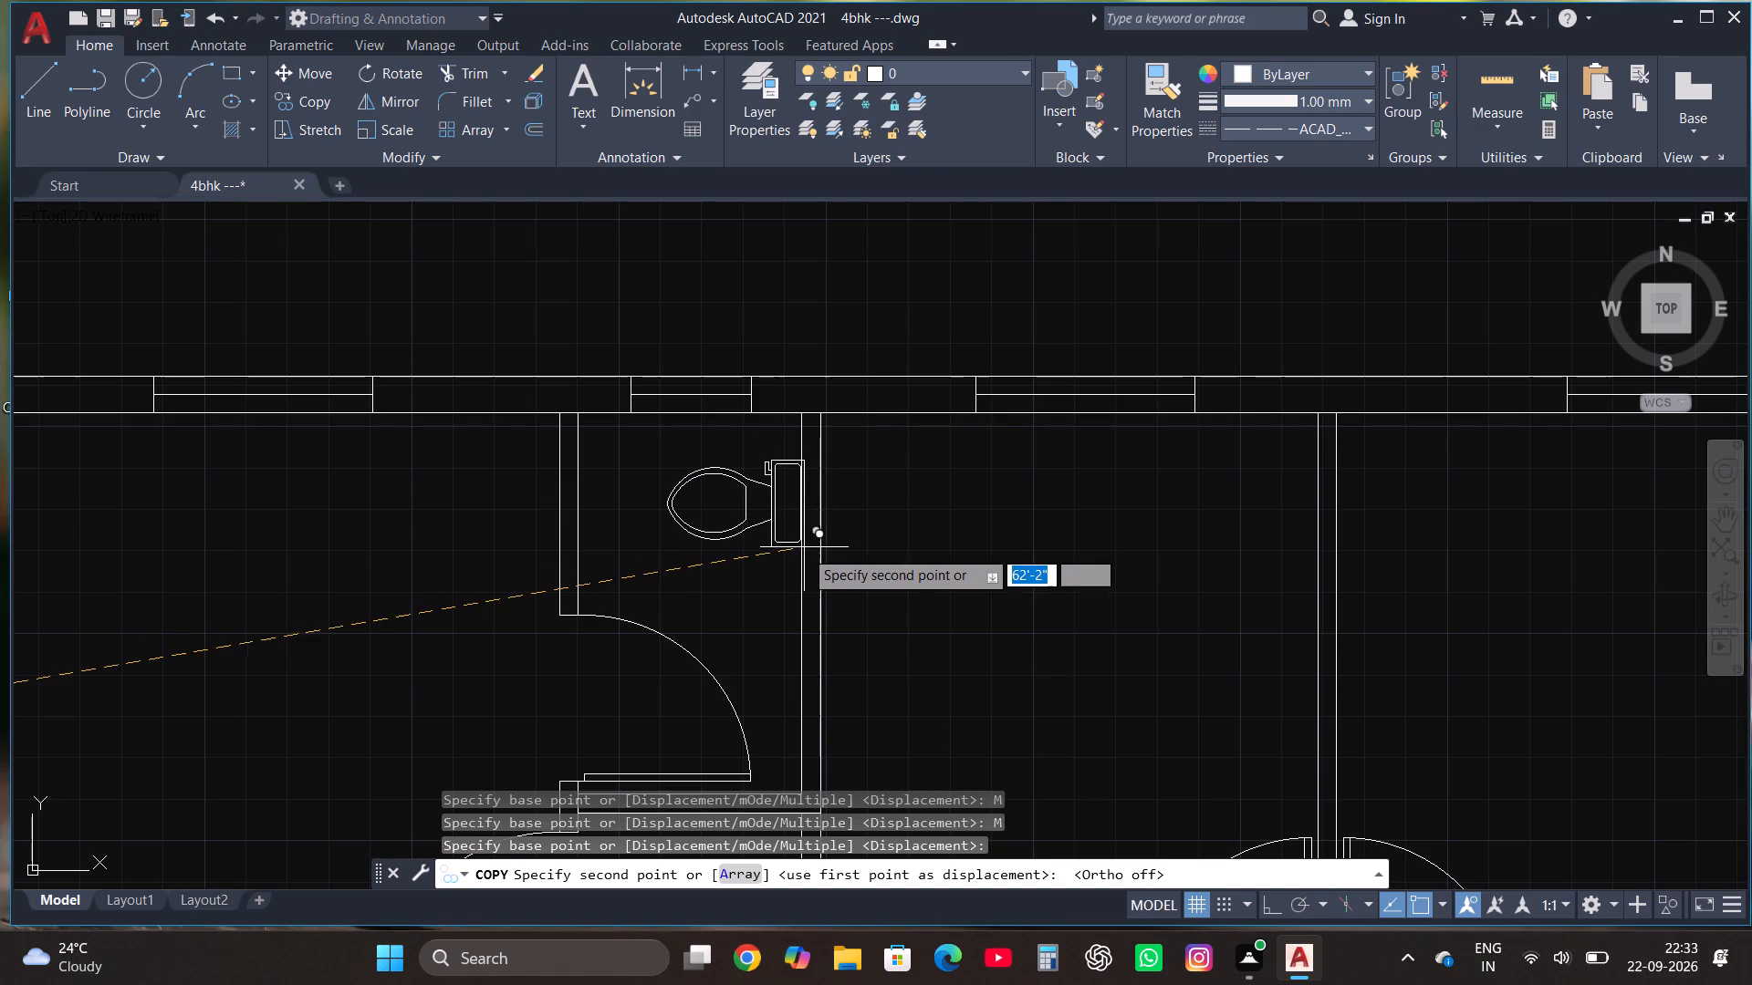
pyautogui.click(802, 549)
# Place another copy of the toilet symbol in the east toilet, with its tank against the outer wall.
pyautogui.scroll(-2, 683, 385)
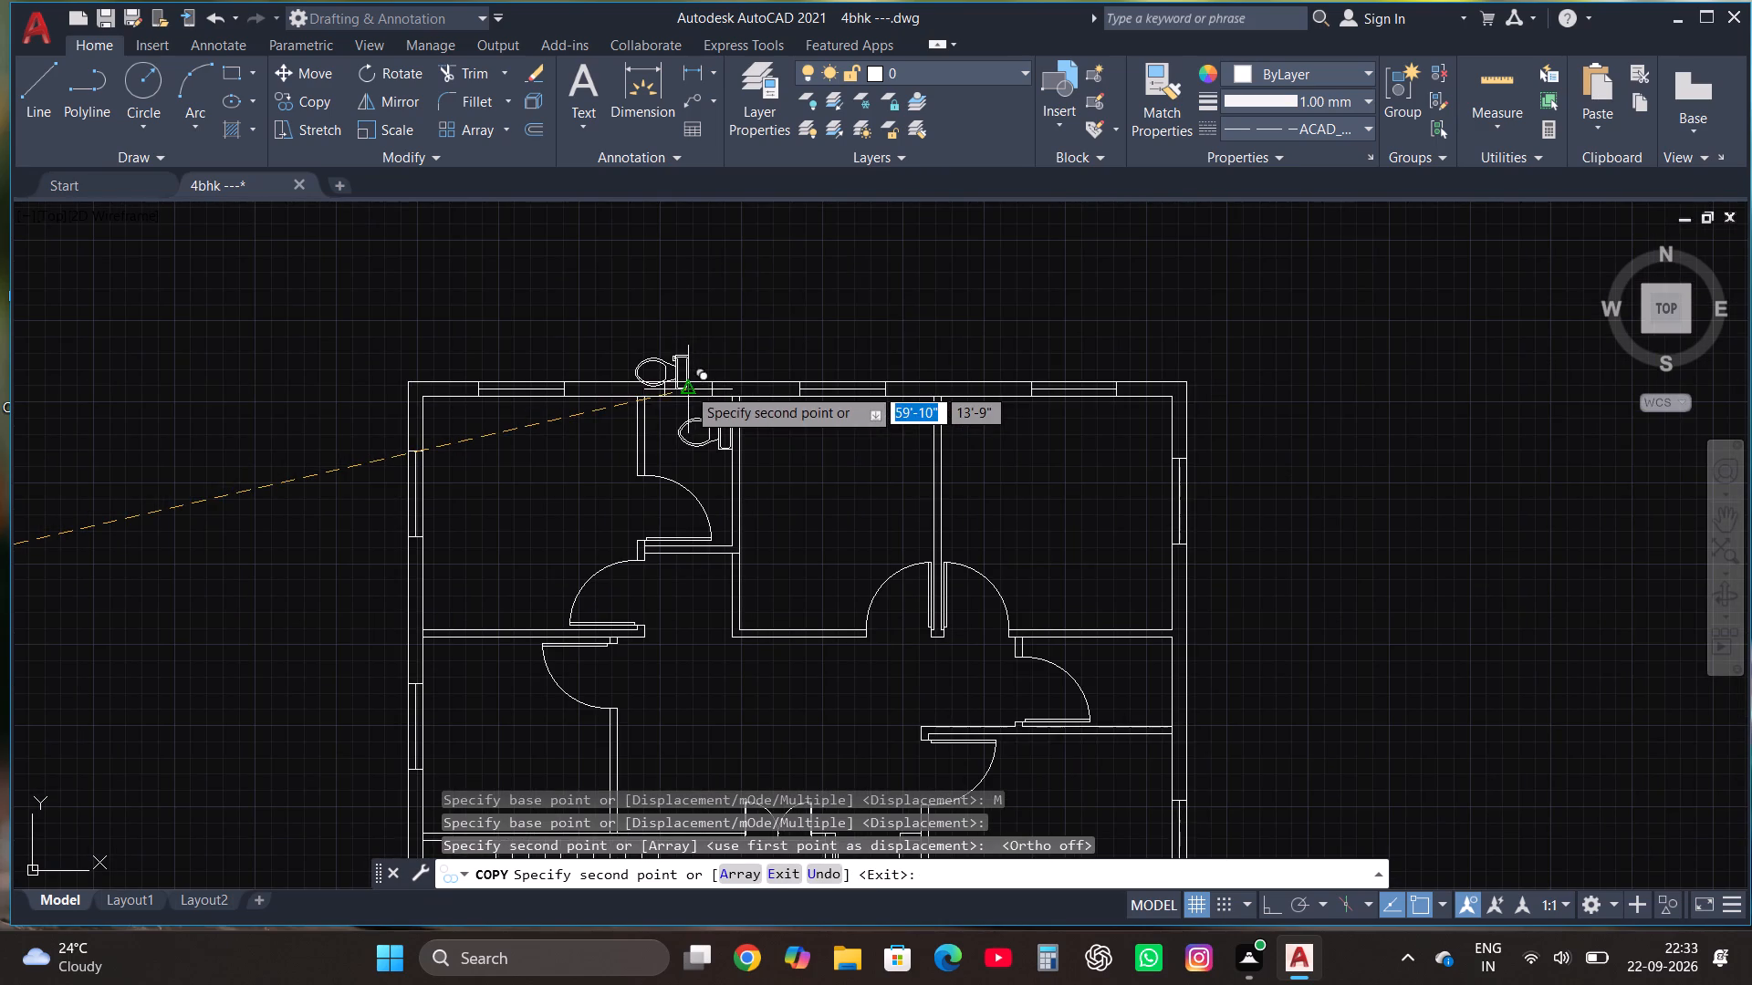
pyautogui.scroll(-1, 779, 351)
pyautogui.scroll(3, 1057, 540)
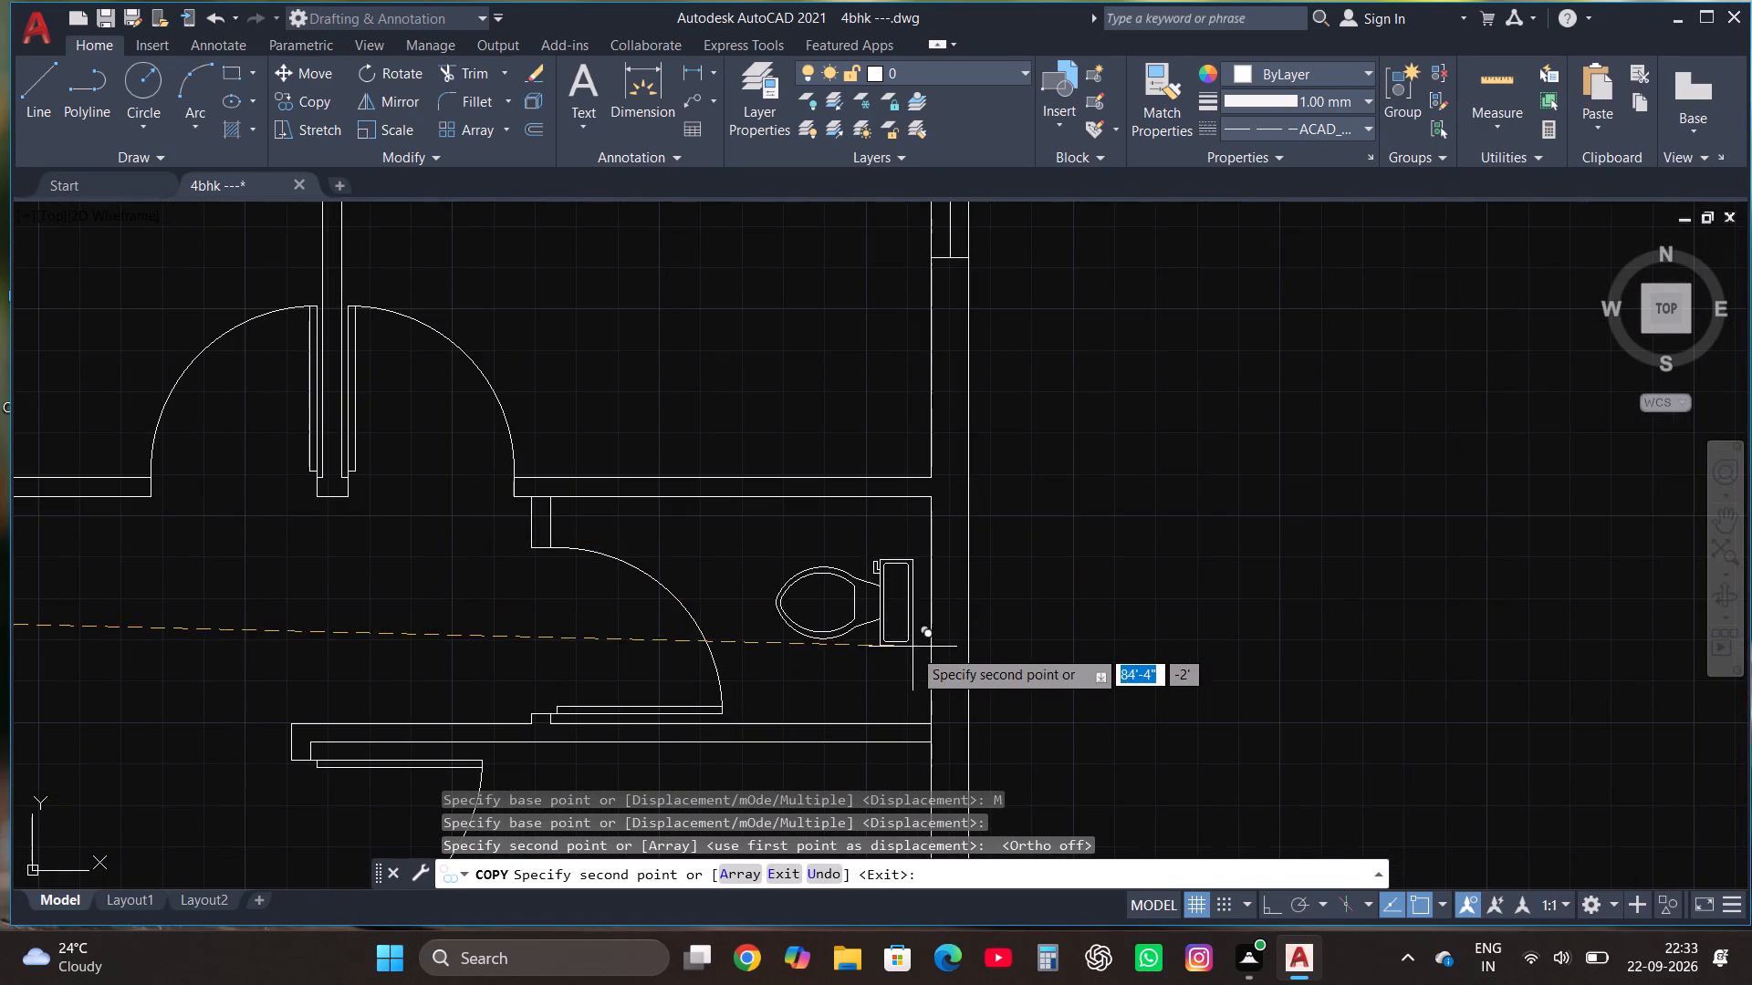
pyautogui.click(935, 659)
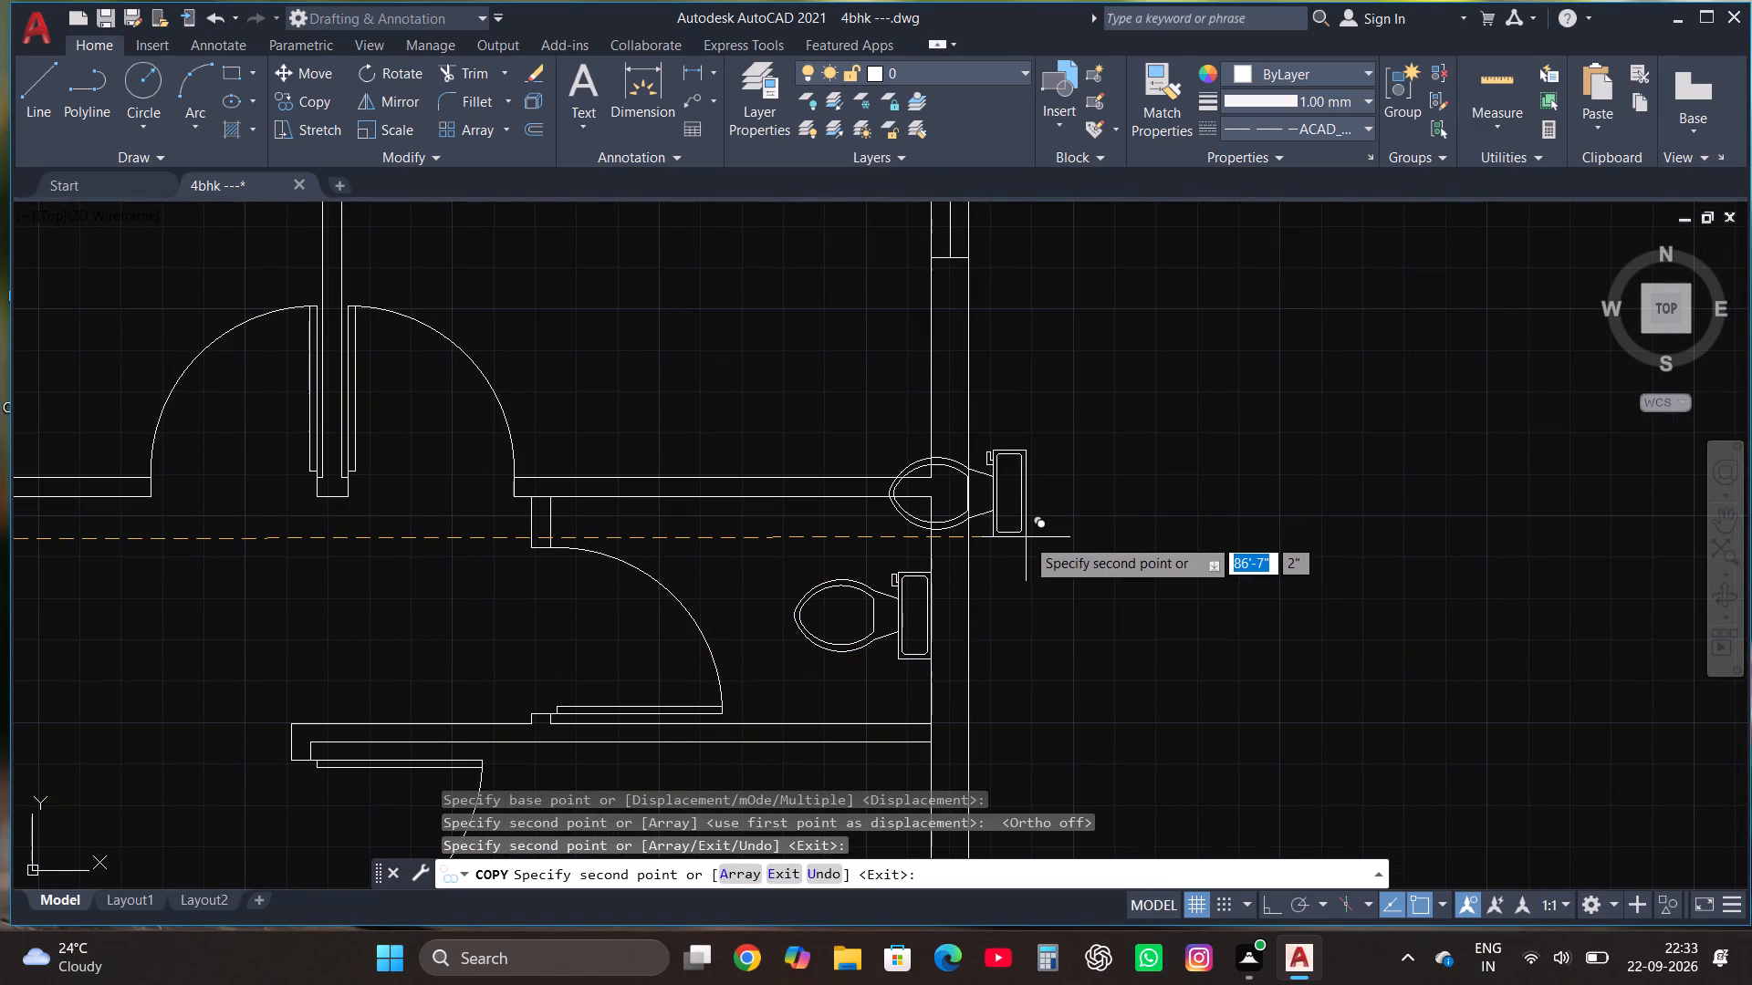
pyautogui.press('Escape')
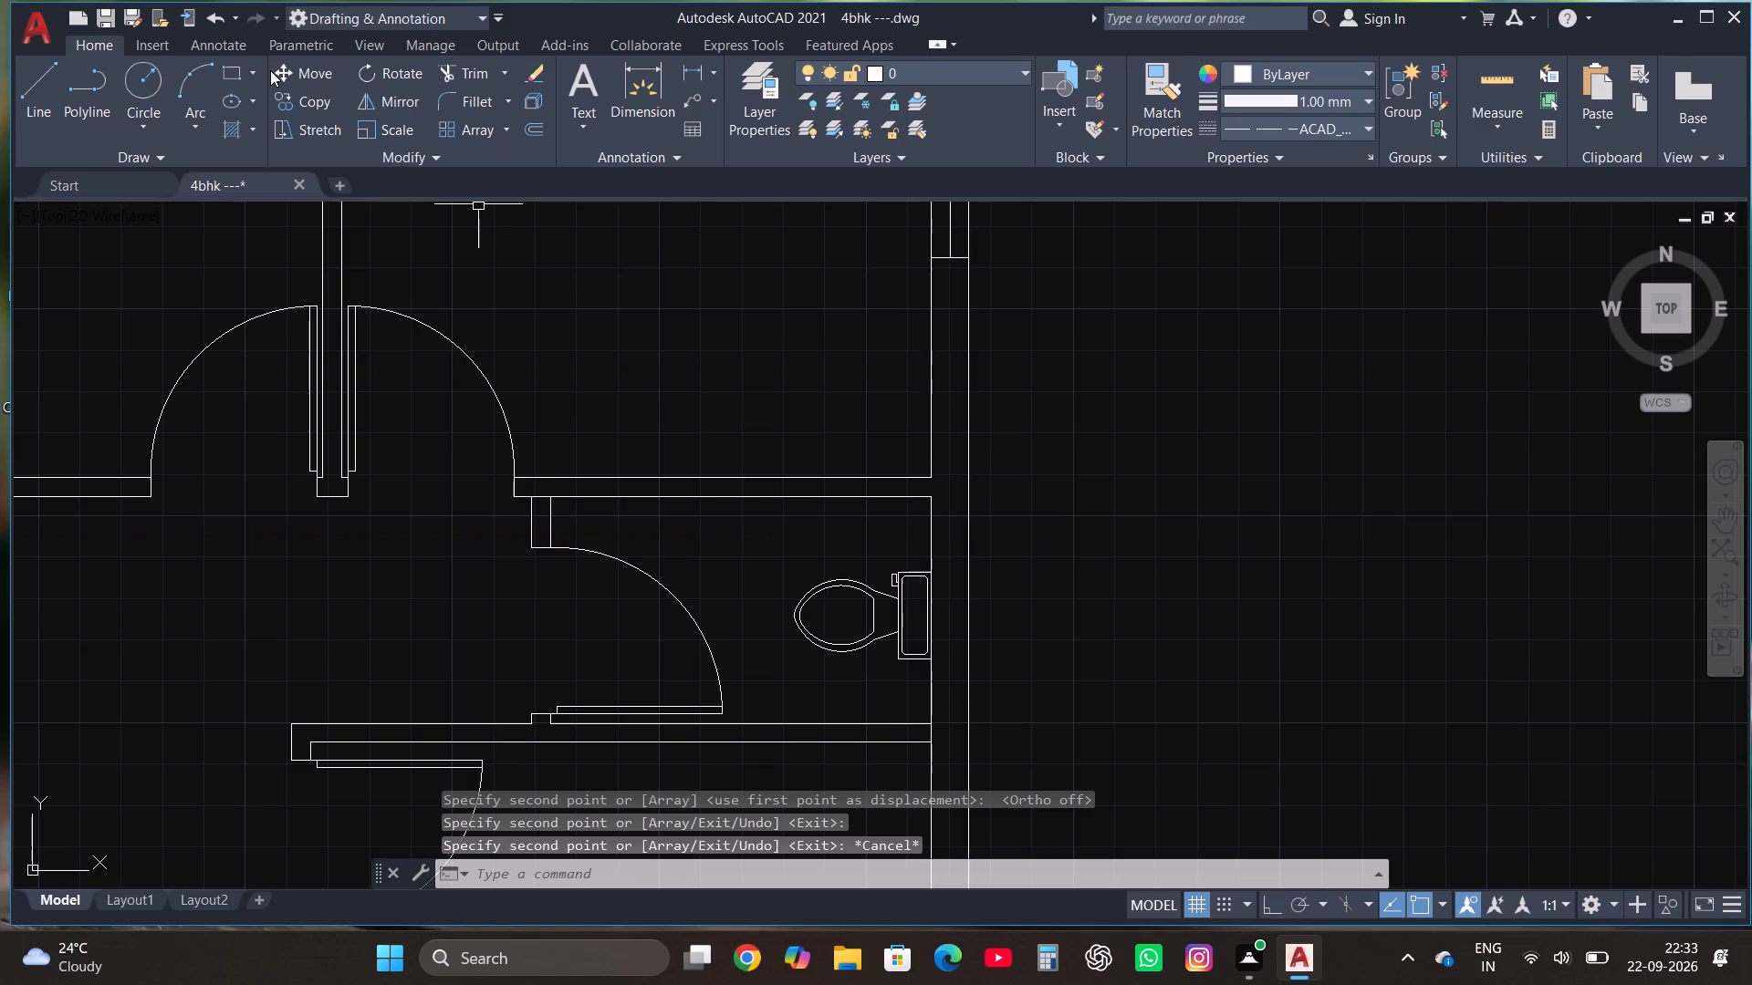
# Draw a window rectangle about 2'-4" long across the outer wall's thickness behind the east toilet's fixture.
pyautogui.click(233, 73)
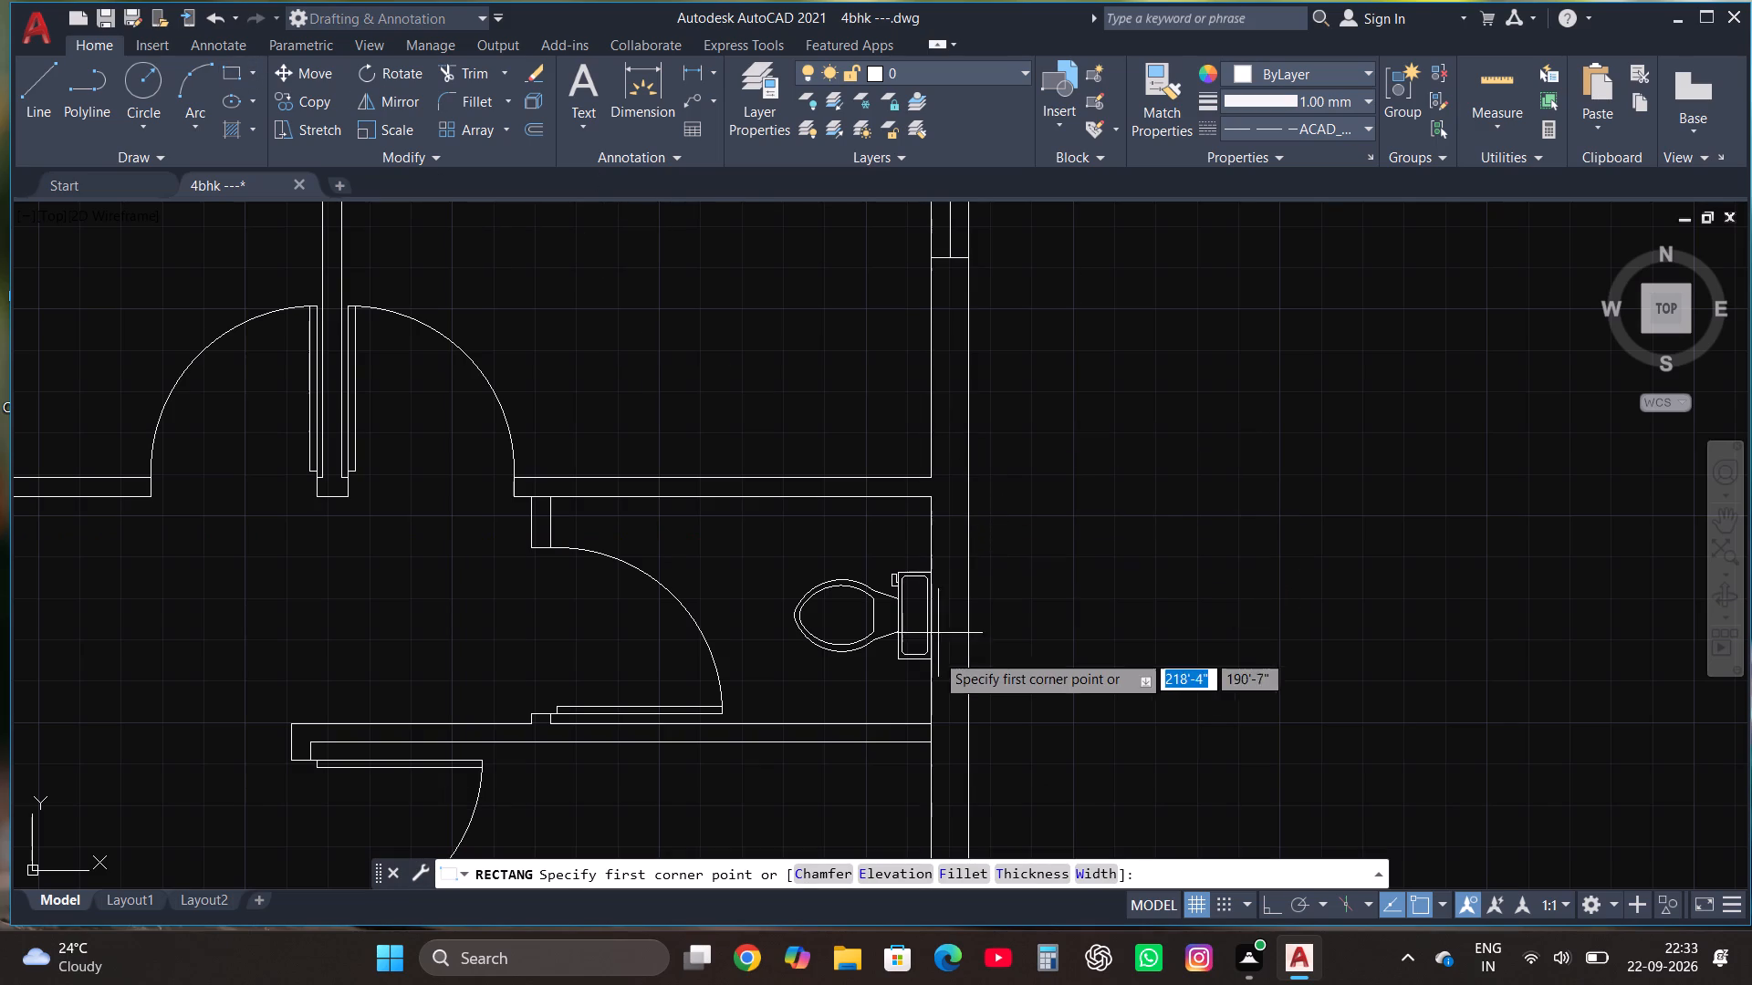
pyautogui.click(934, 672)
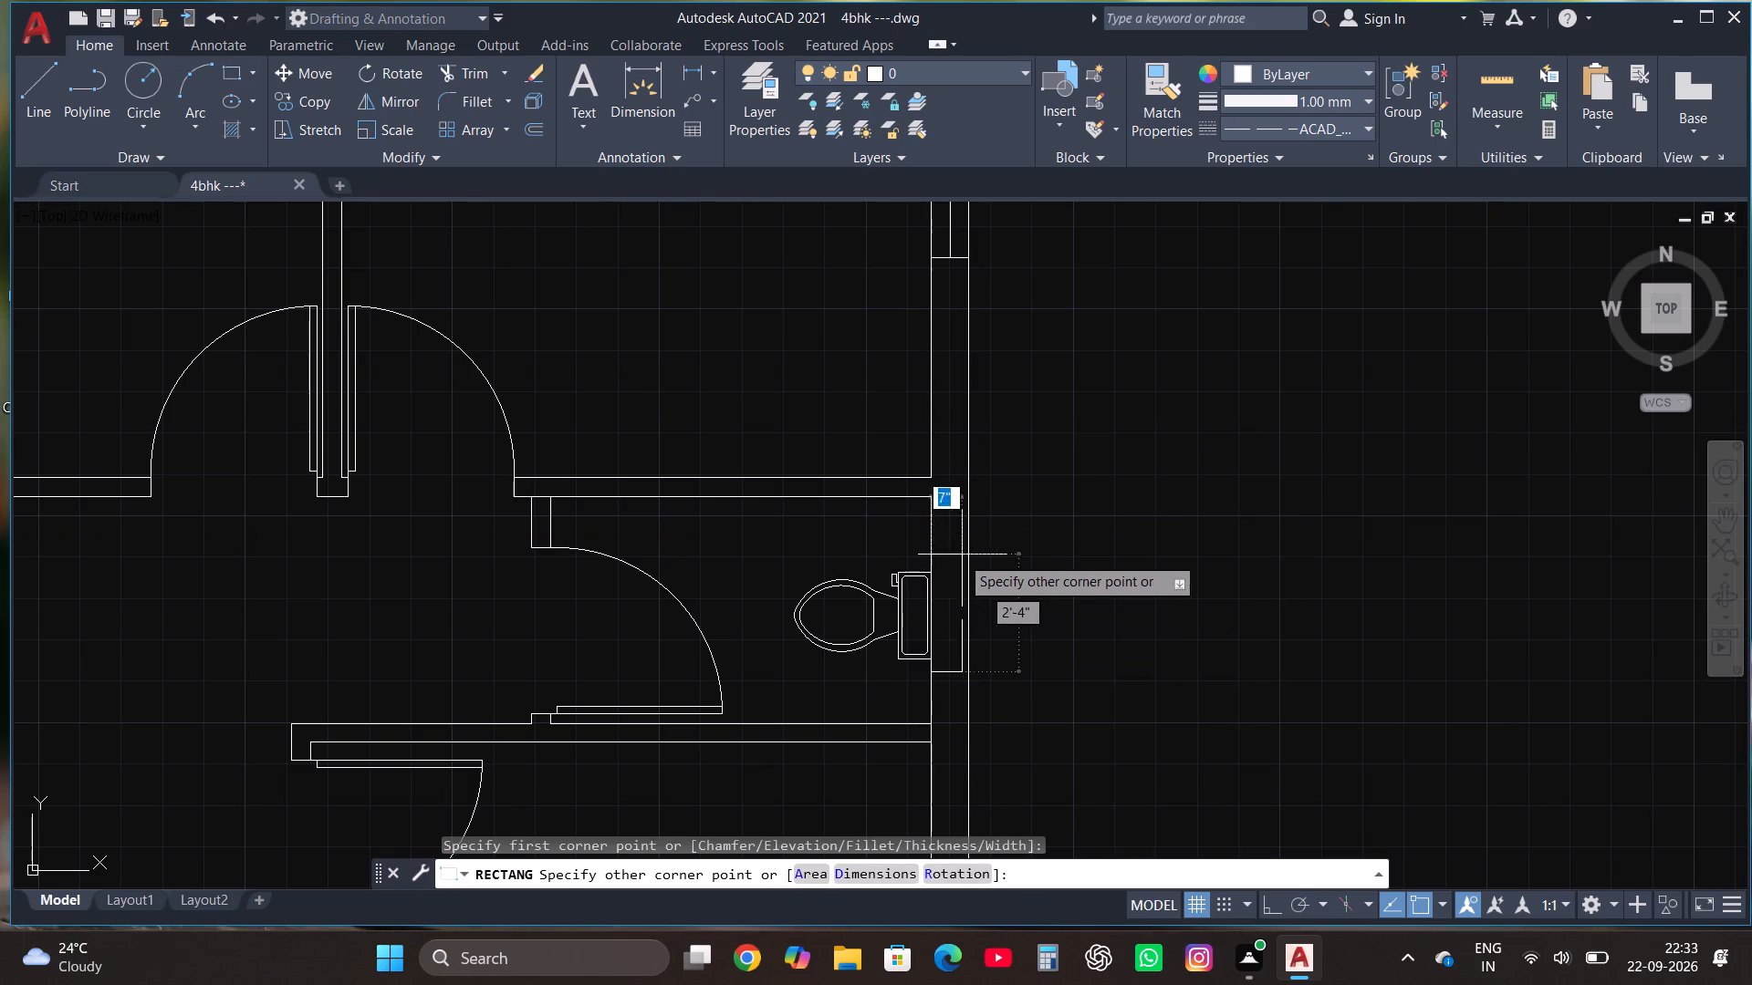
pyautogui.click(969, 552)
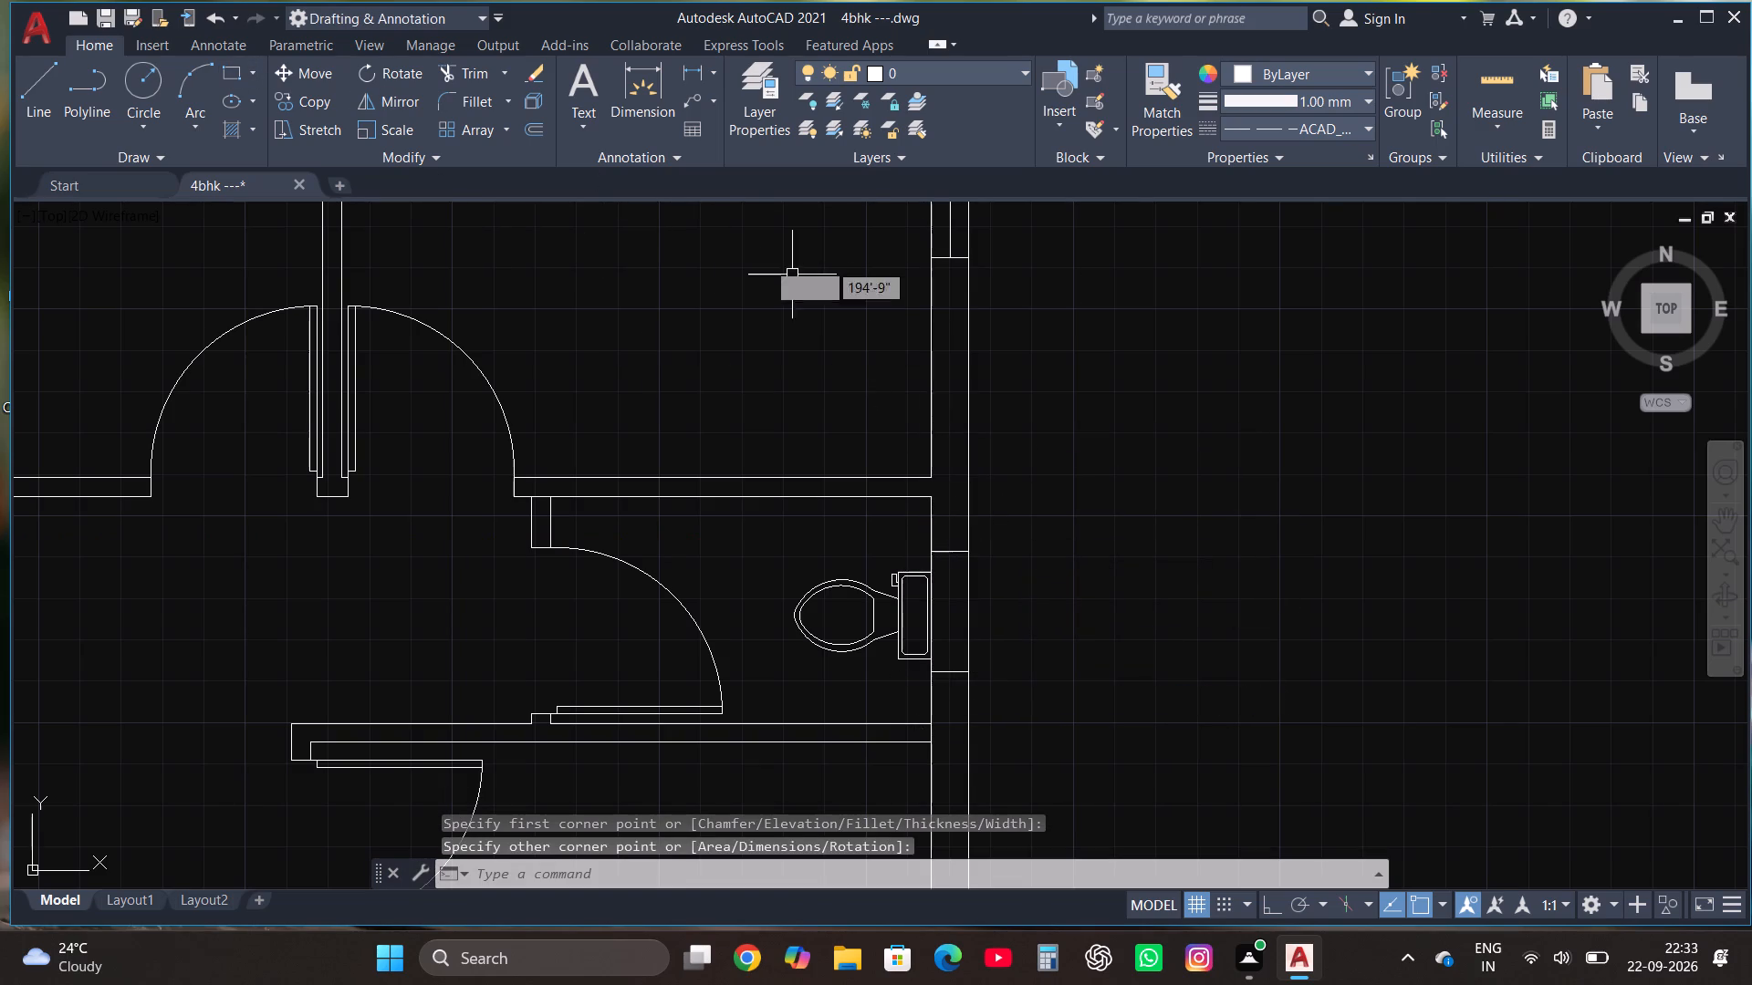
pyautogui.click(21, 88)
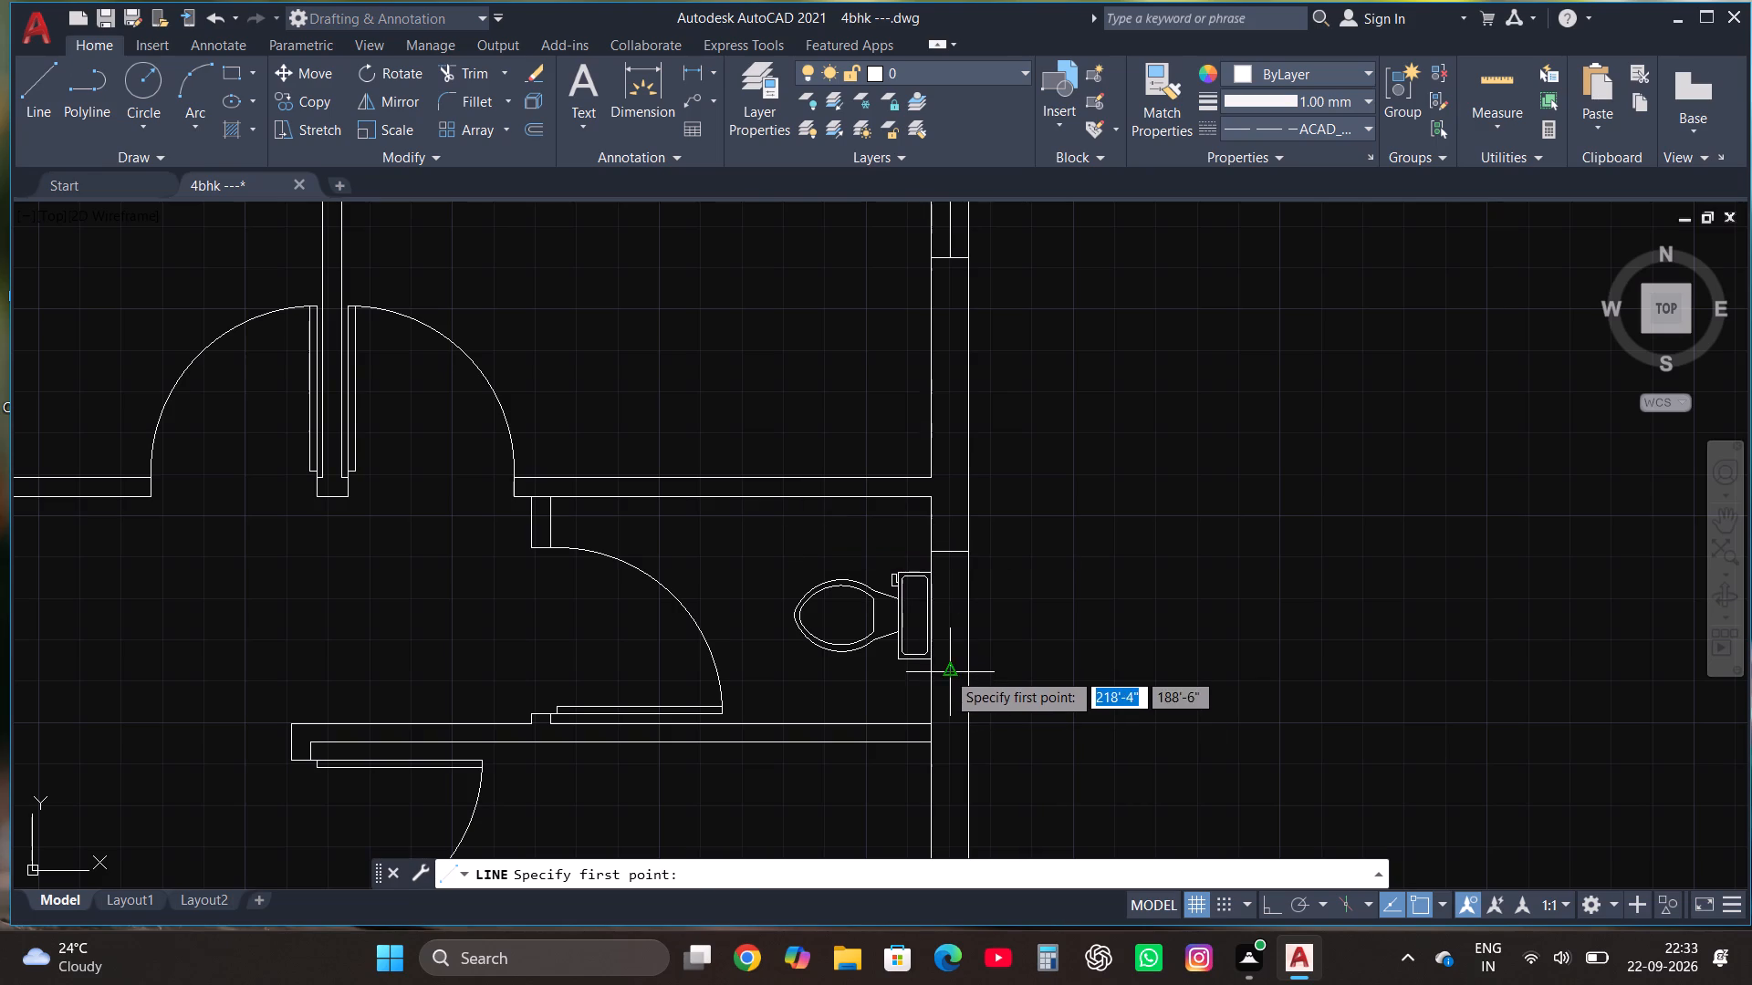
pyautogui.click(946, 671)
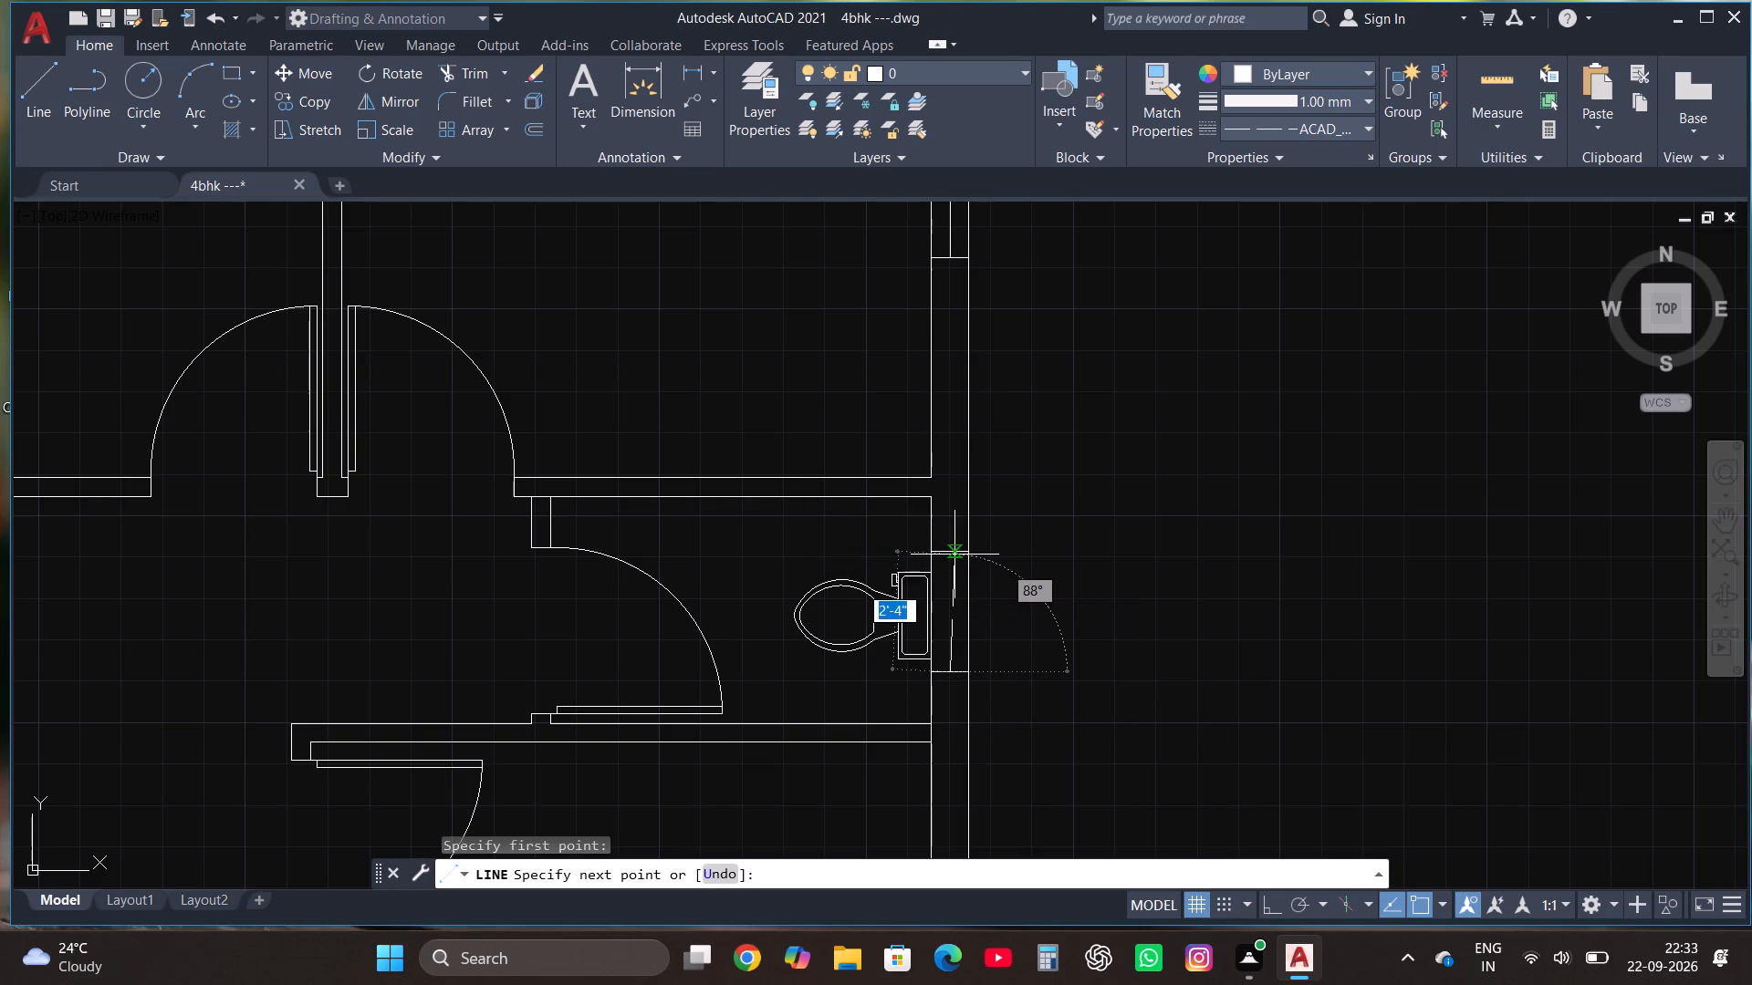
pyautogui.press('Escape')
# Make ByLayer the current linetype in the Linetype Manager.
pyautogui.write('li')
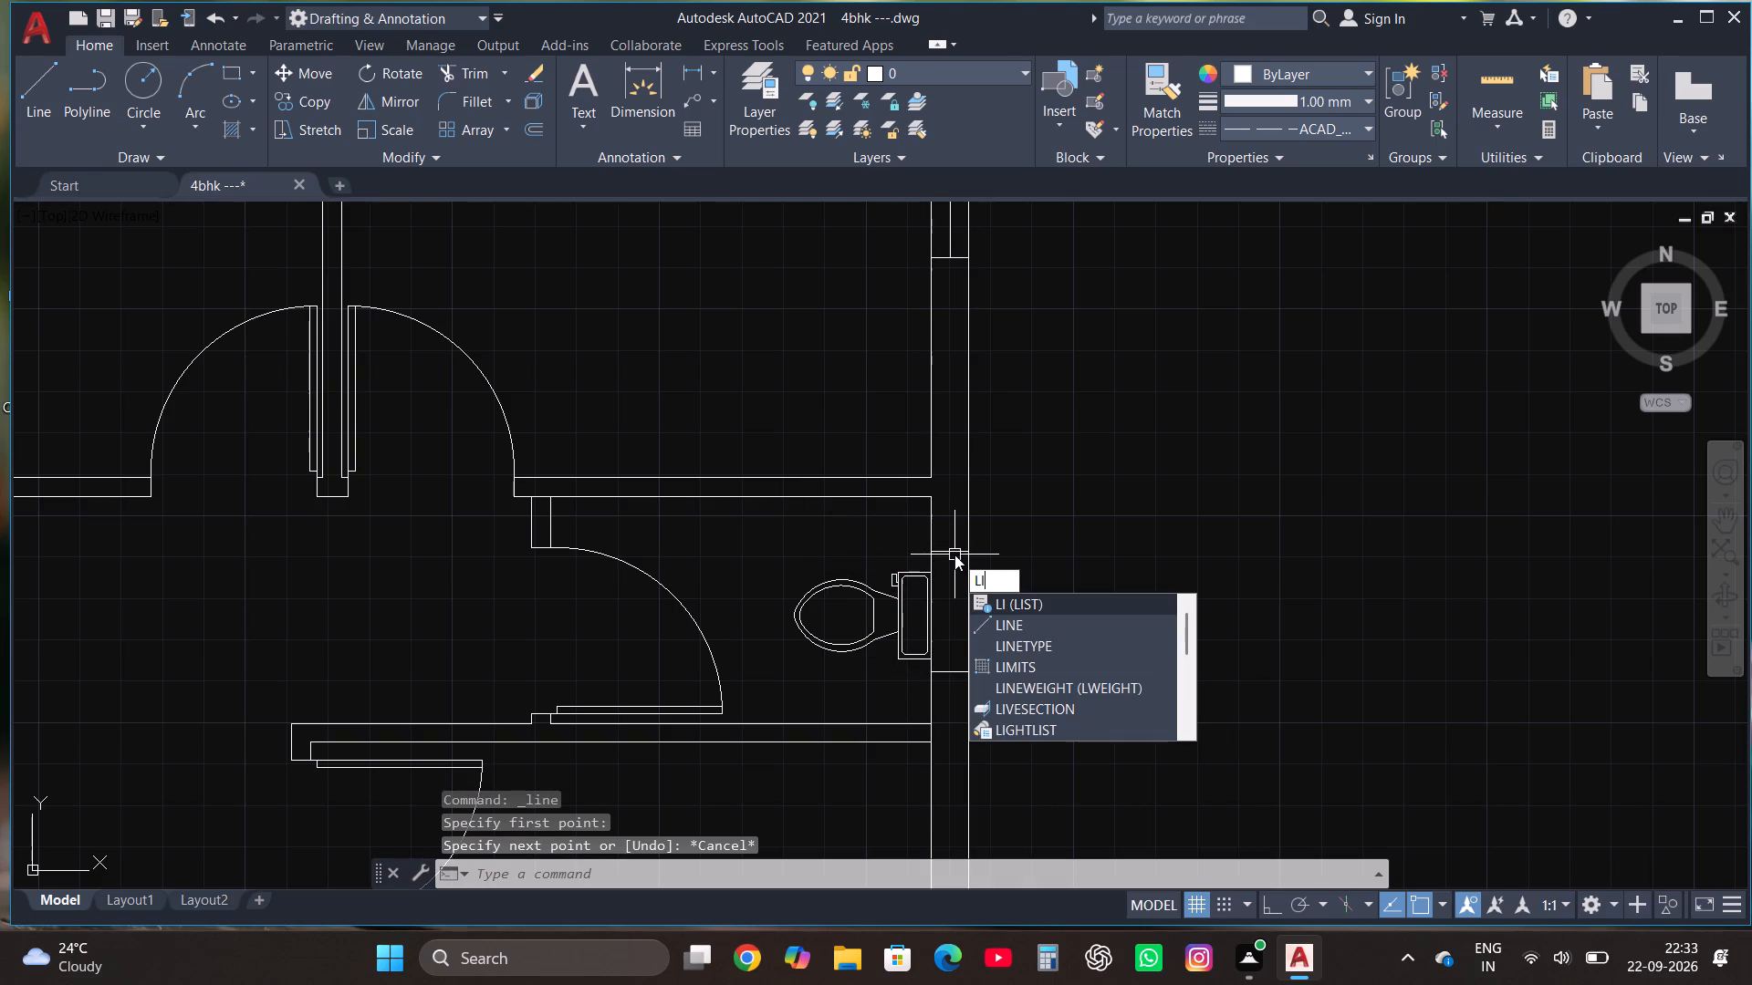
pyautogui.click(1048, 642)
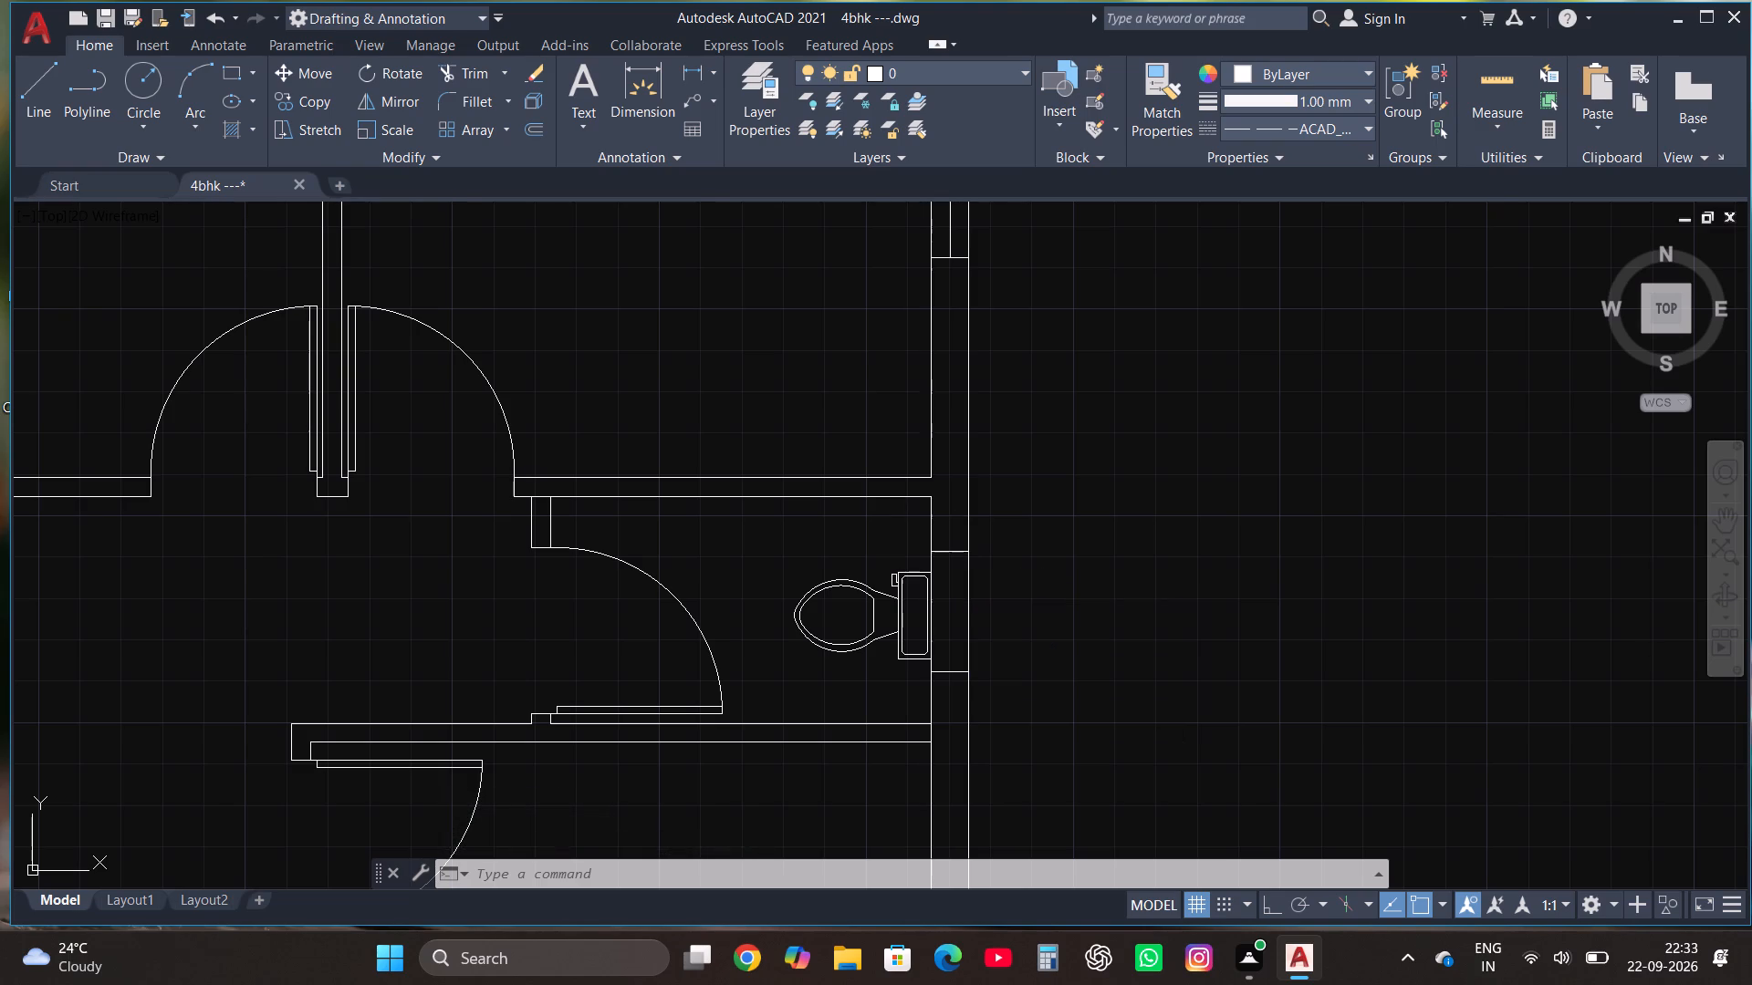
pyautogui.click(752, 360)
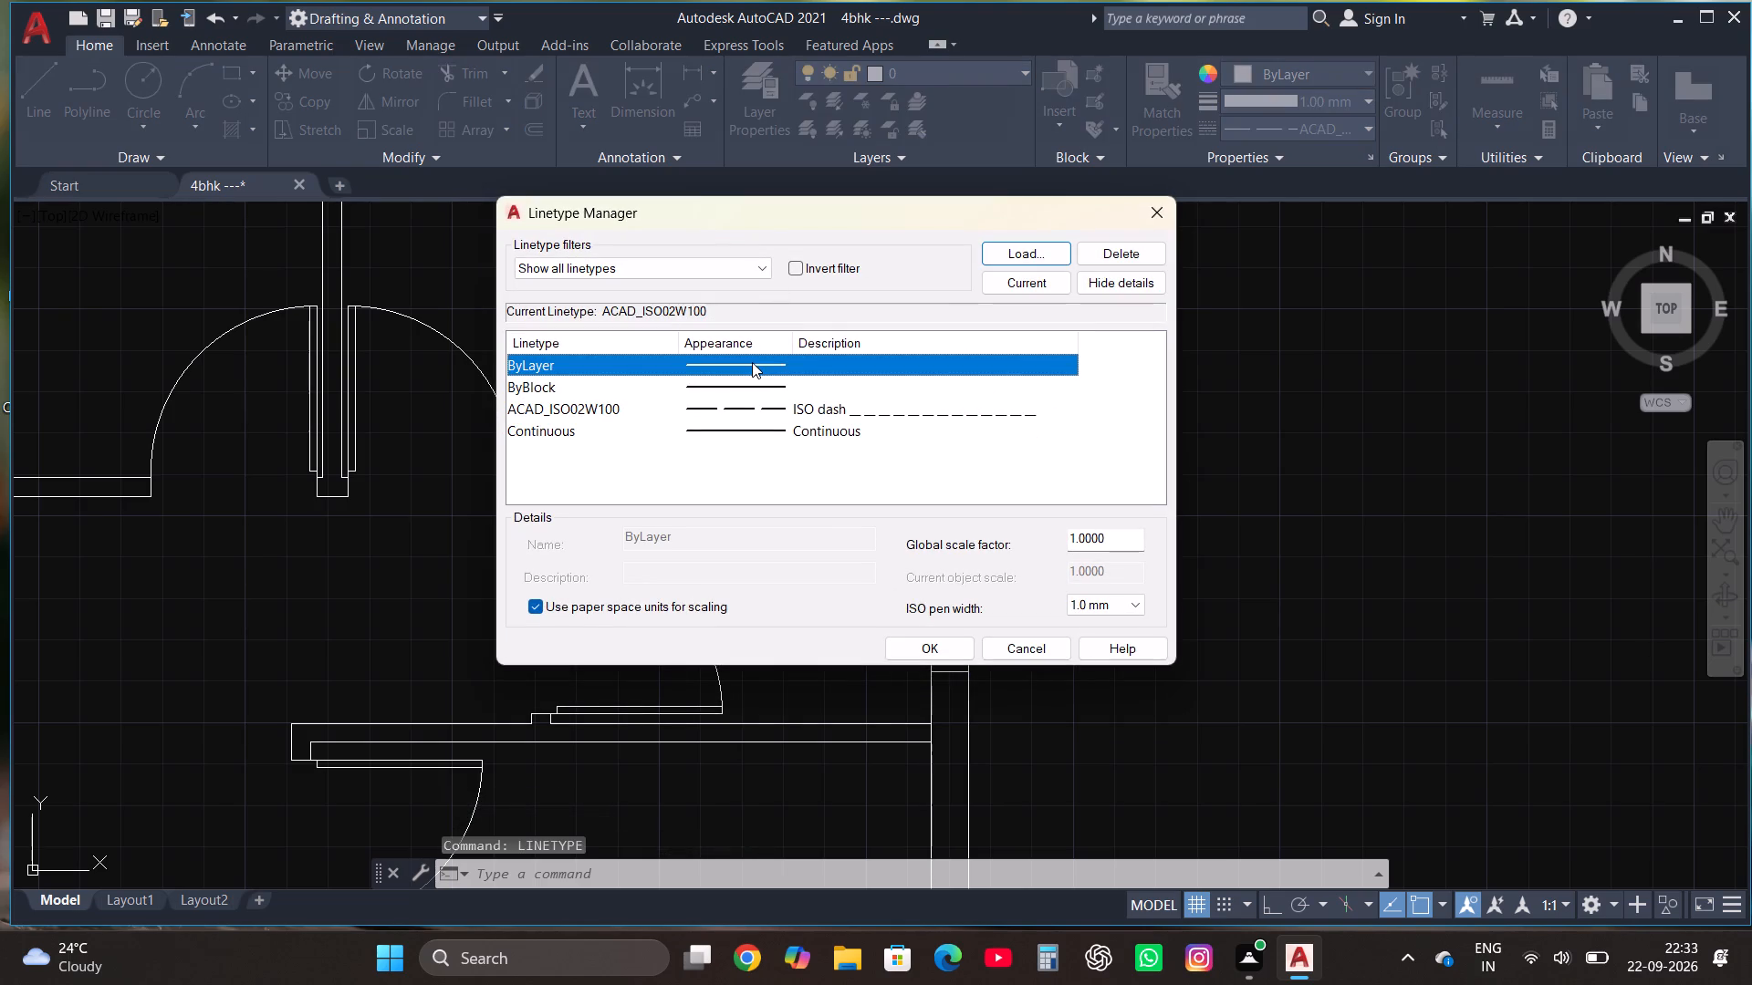
pyautogui.click(995, 273)
pyautogui.click(924, 648)
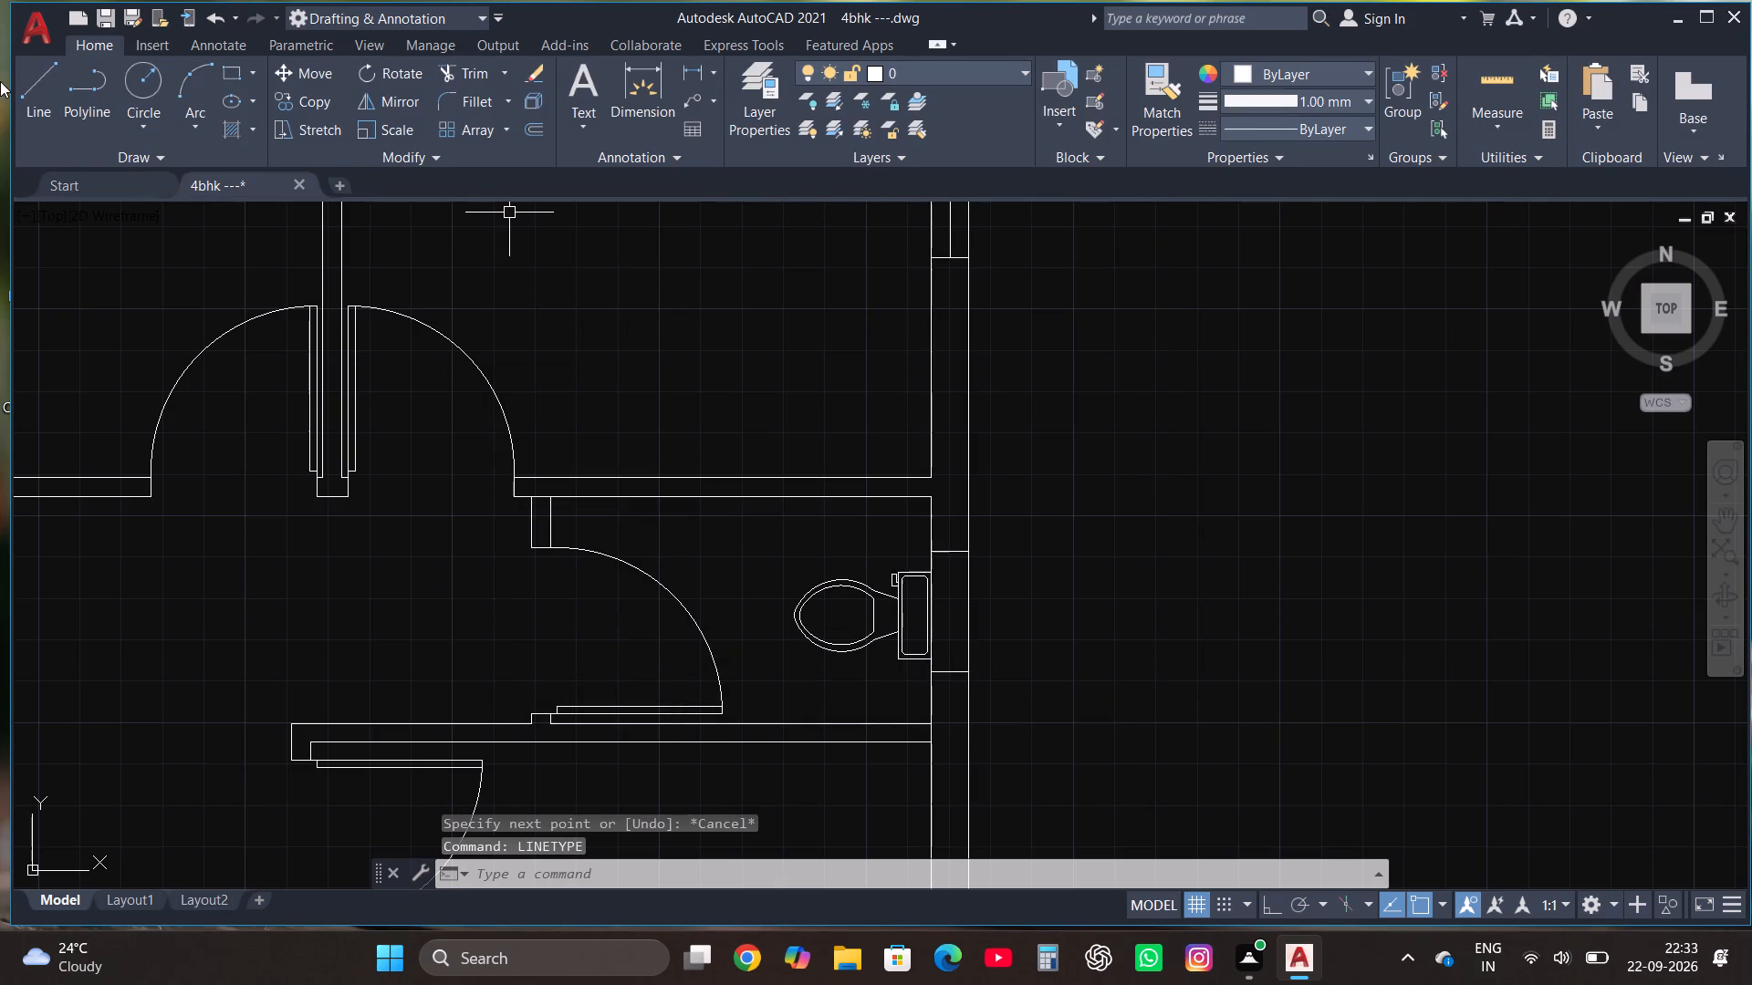
# Draw the pane line of the east toilet's window between the midpoints of its two short sides.
pyautogui.click(38, 95)
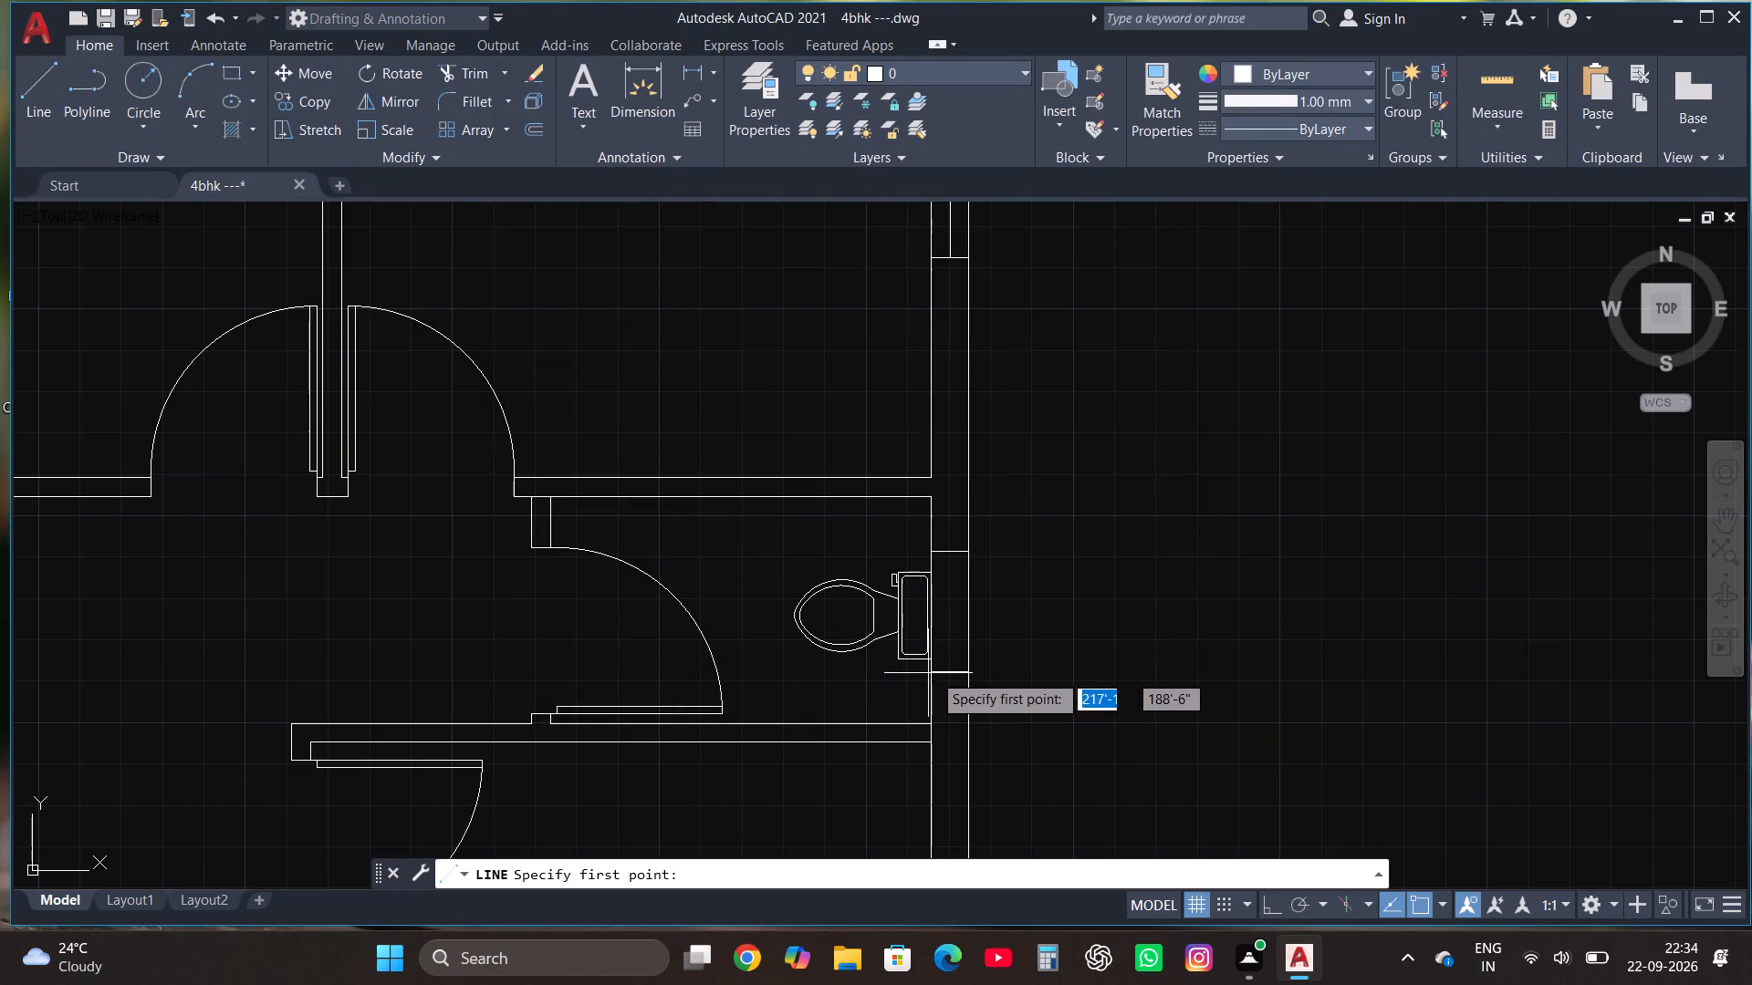
pyautogui.click(951, 669)
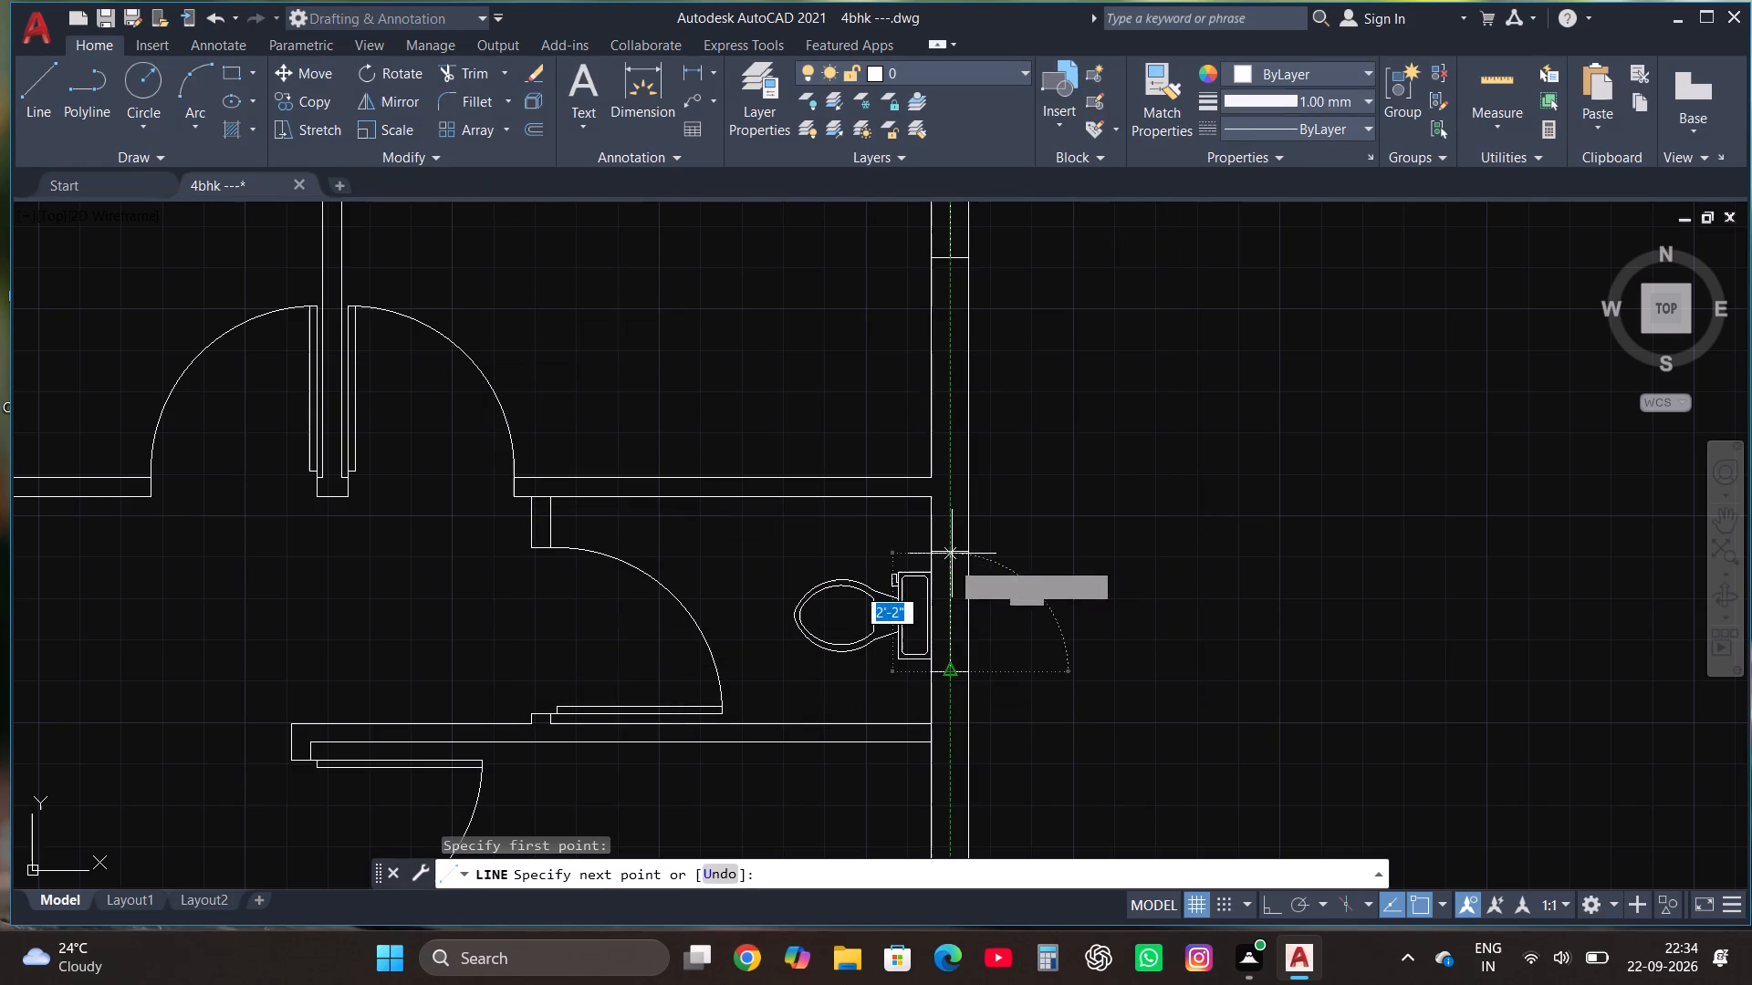
pyautogui.scroll(3, 955, 548)
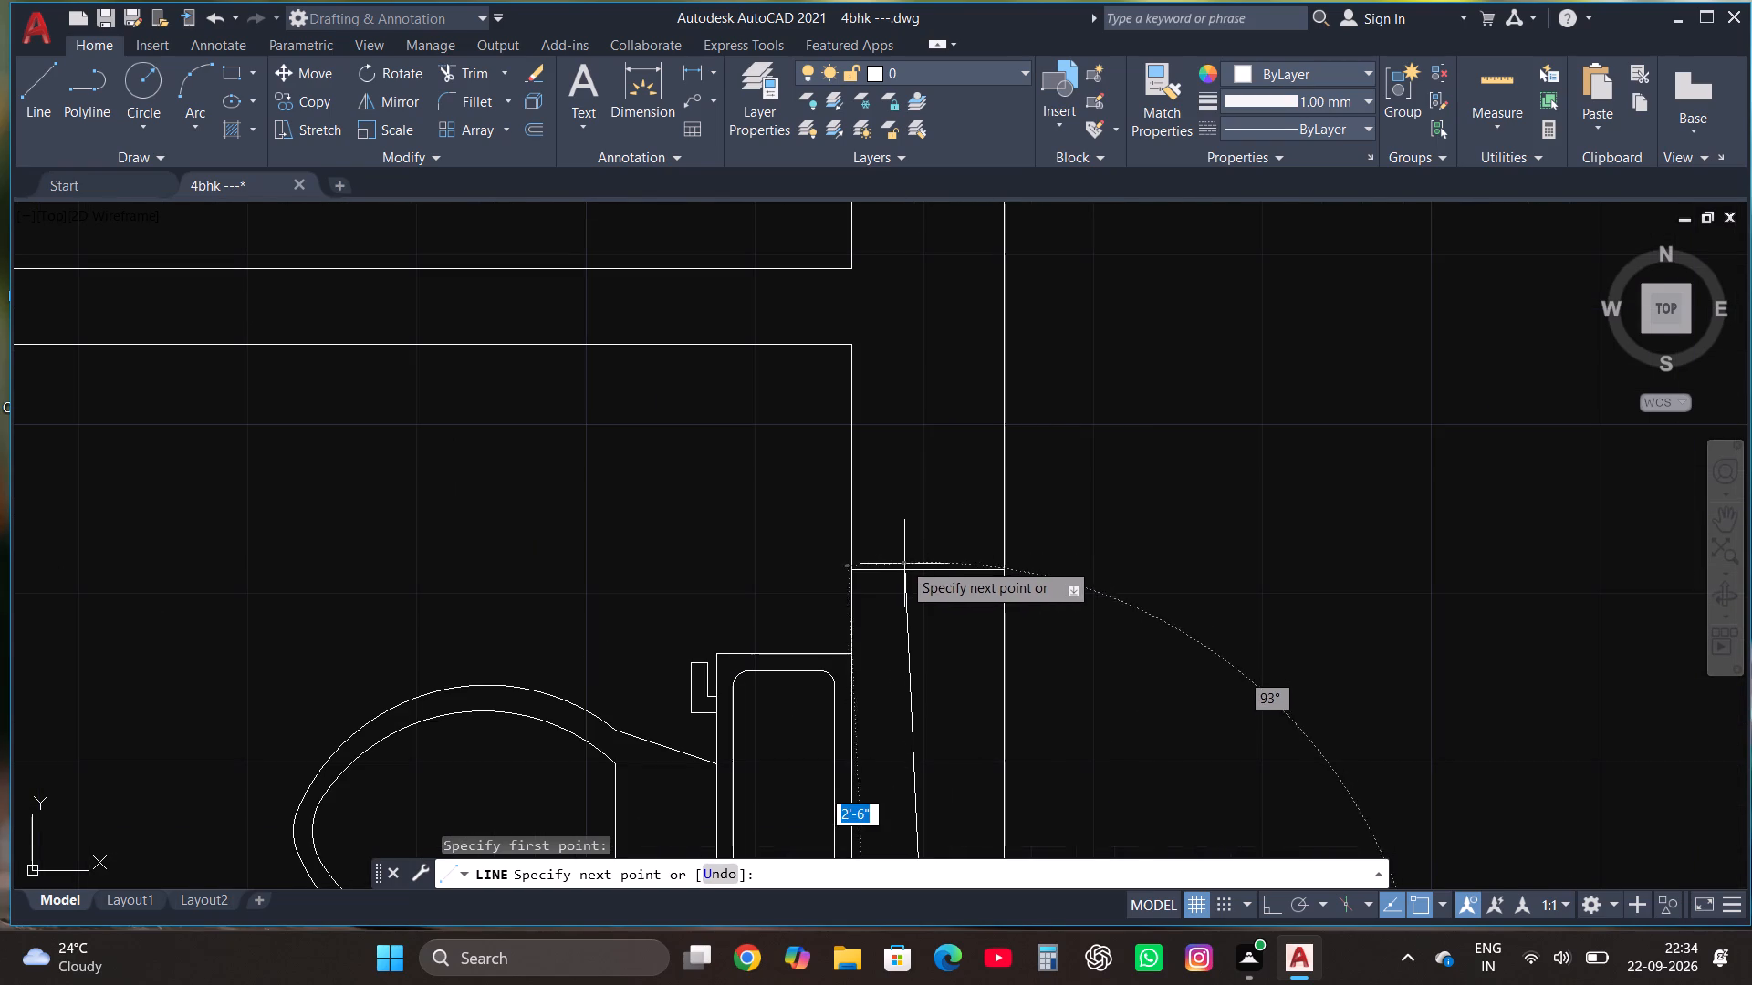
pyautogui.click(930, 571)
pyautogui.scroll(-4, 930, 571)
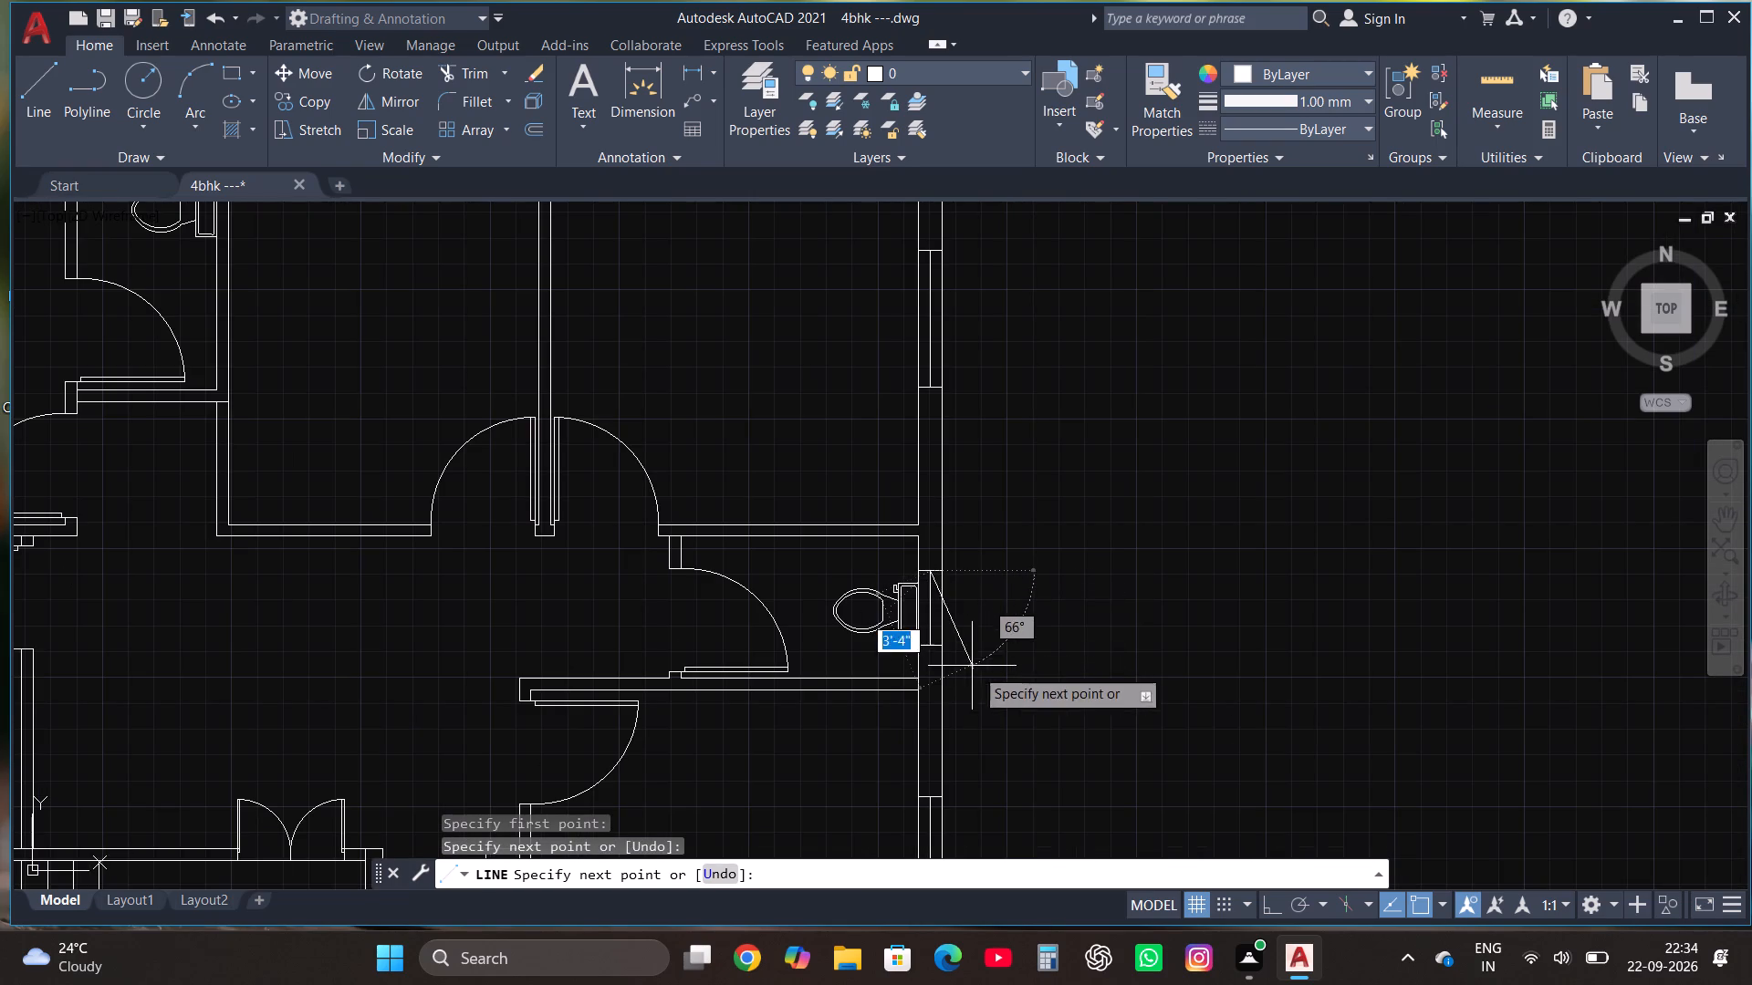
pyautogui.press('Escape')
# Save the drawing.
pyautogui.scroll(-1, 1048, 702)
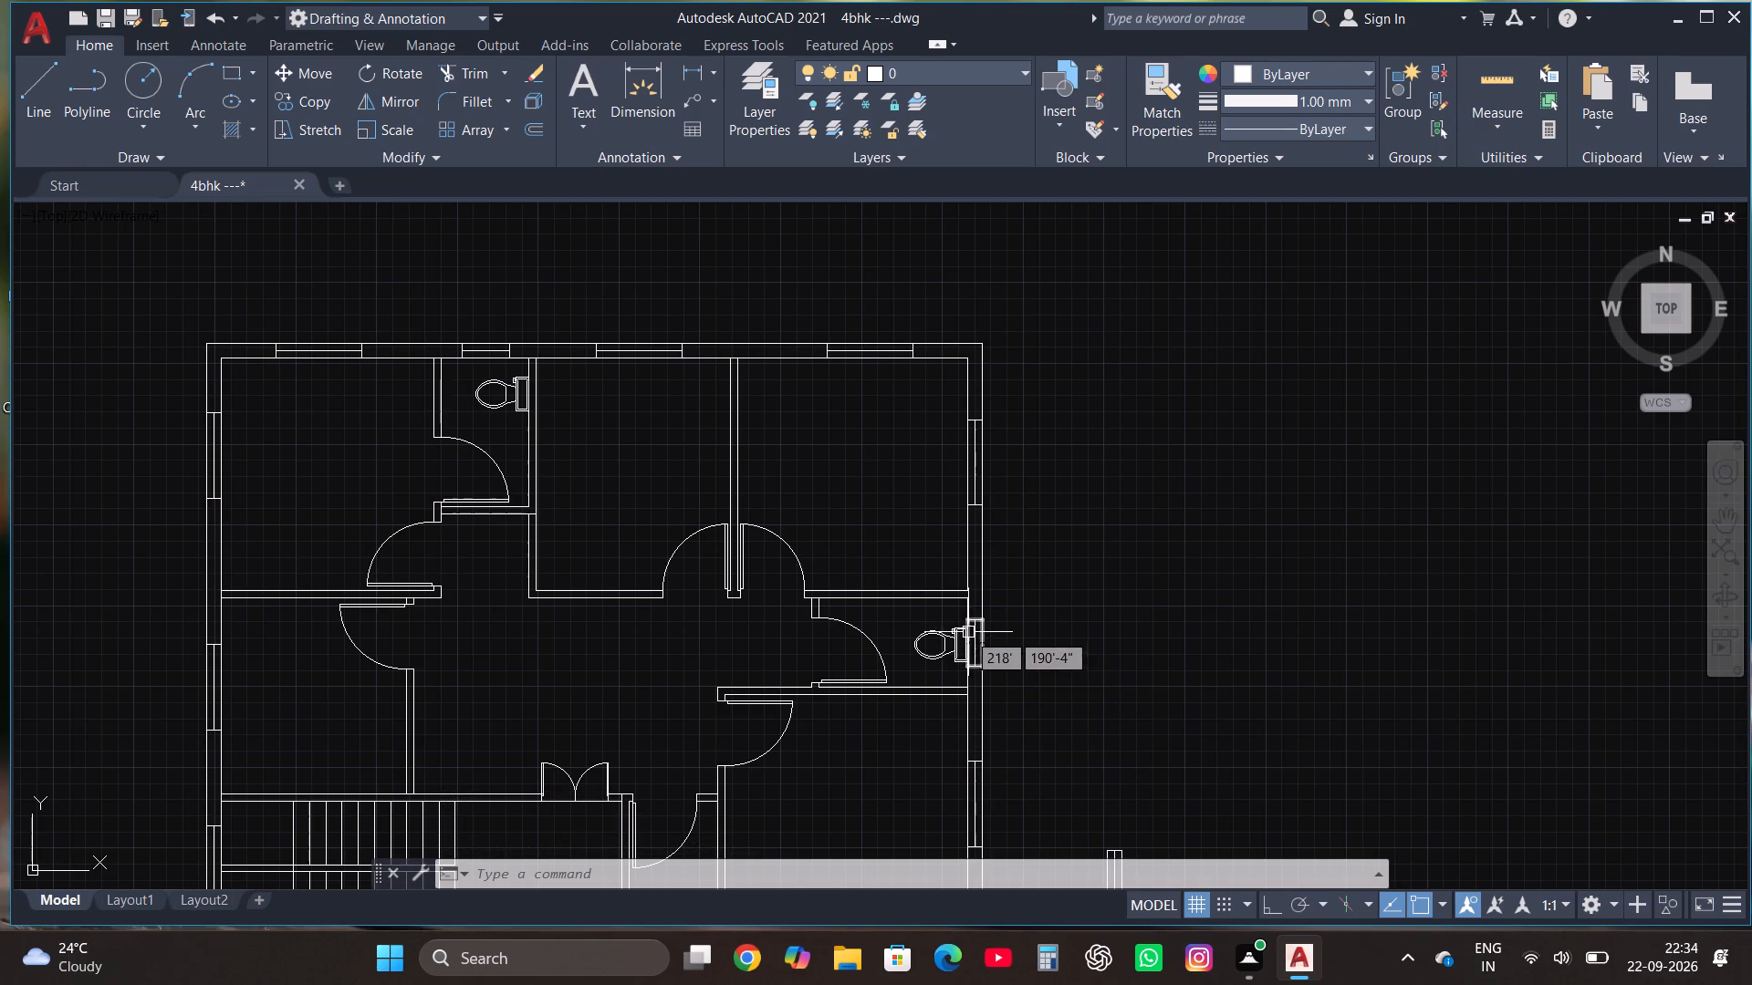
pyautogui.scroll(-2, 1088, 596)
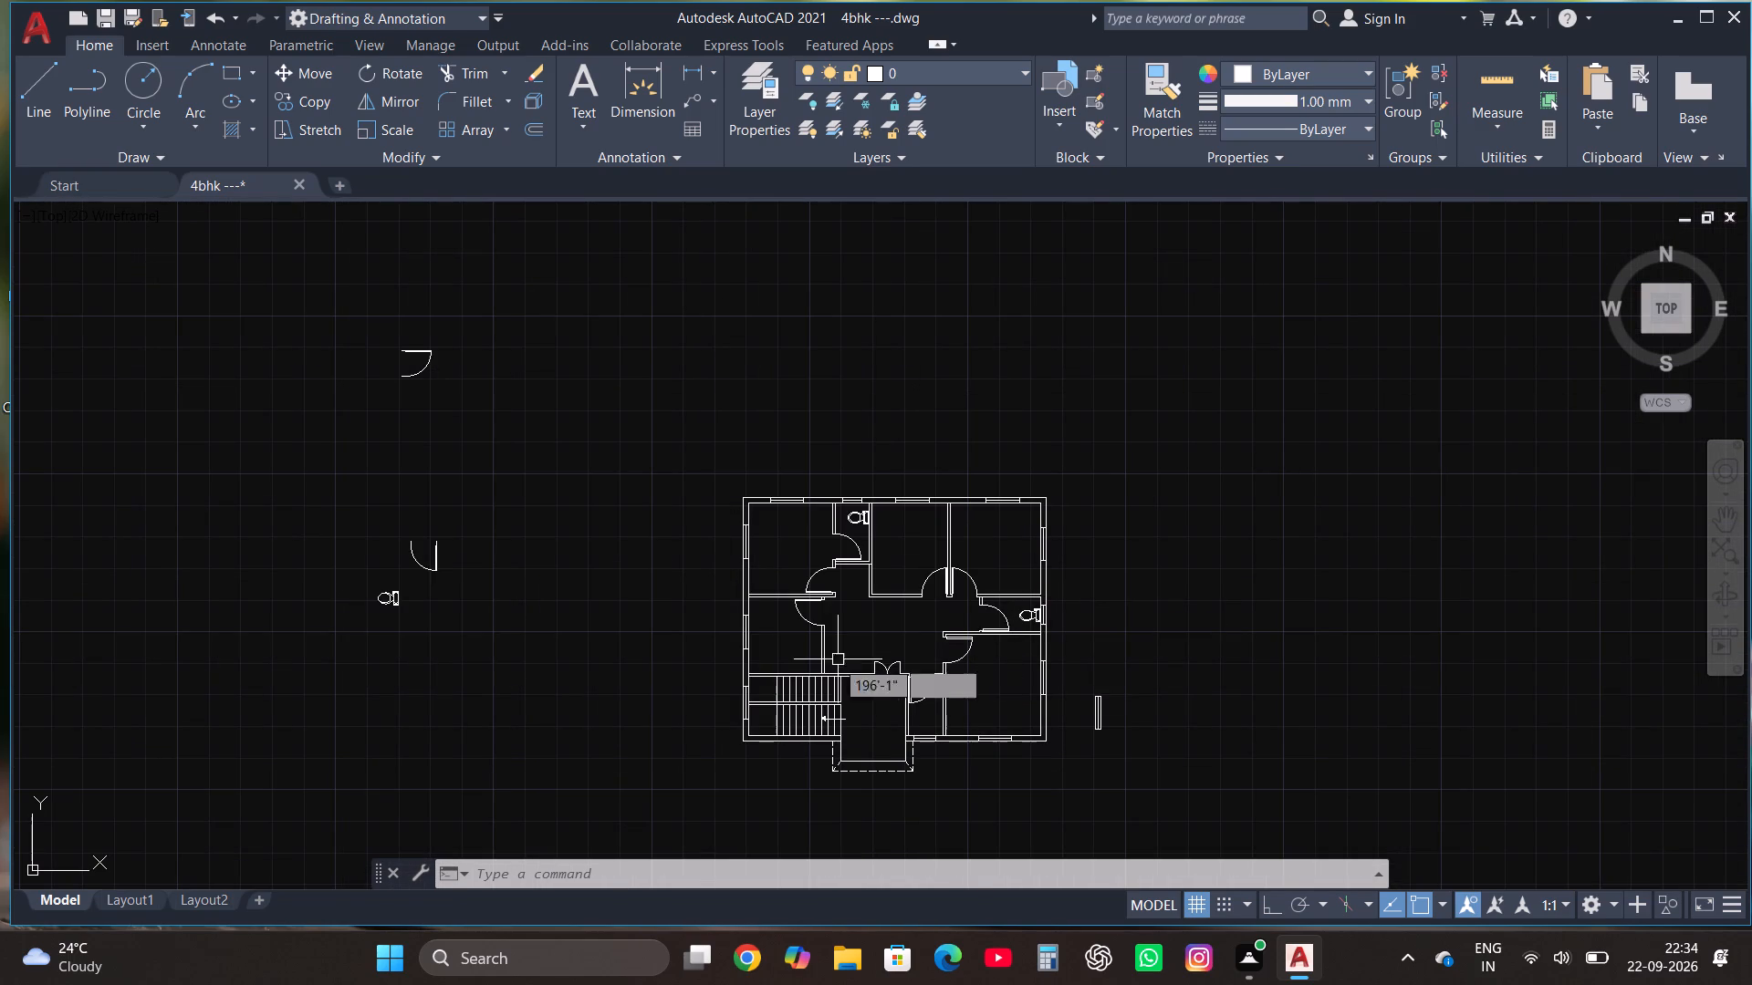
pyautogui.scroll(1, 845, 493)
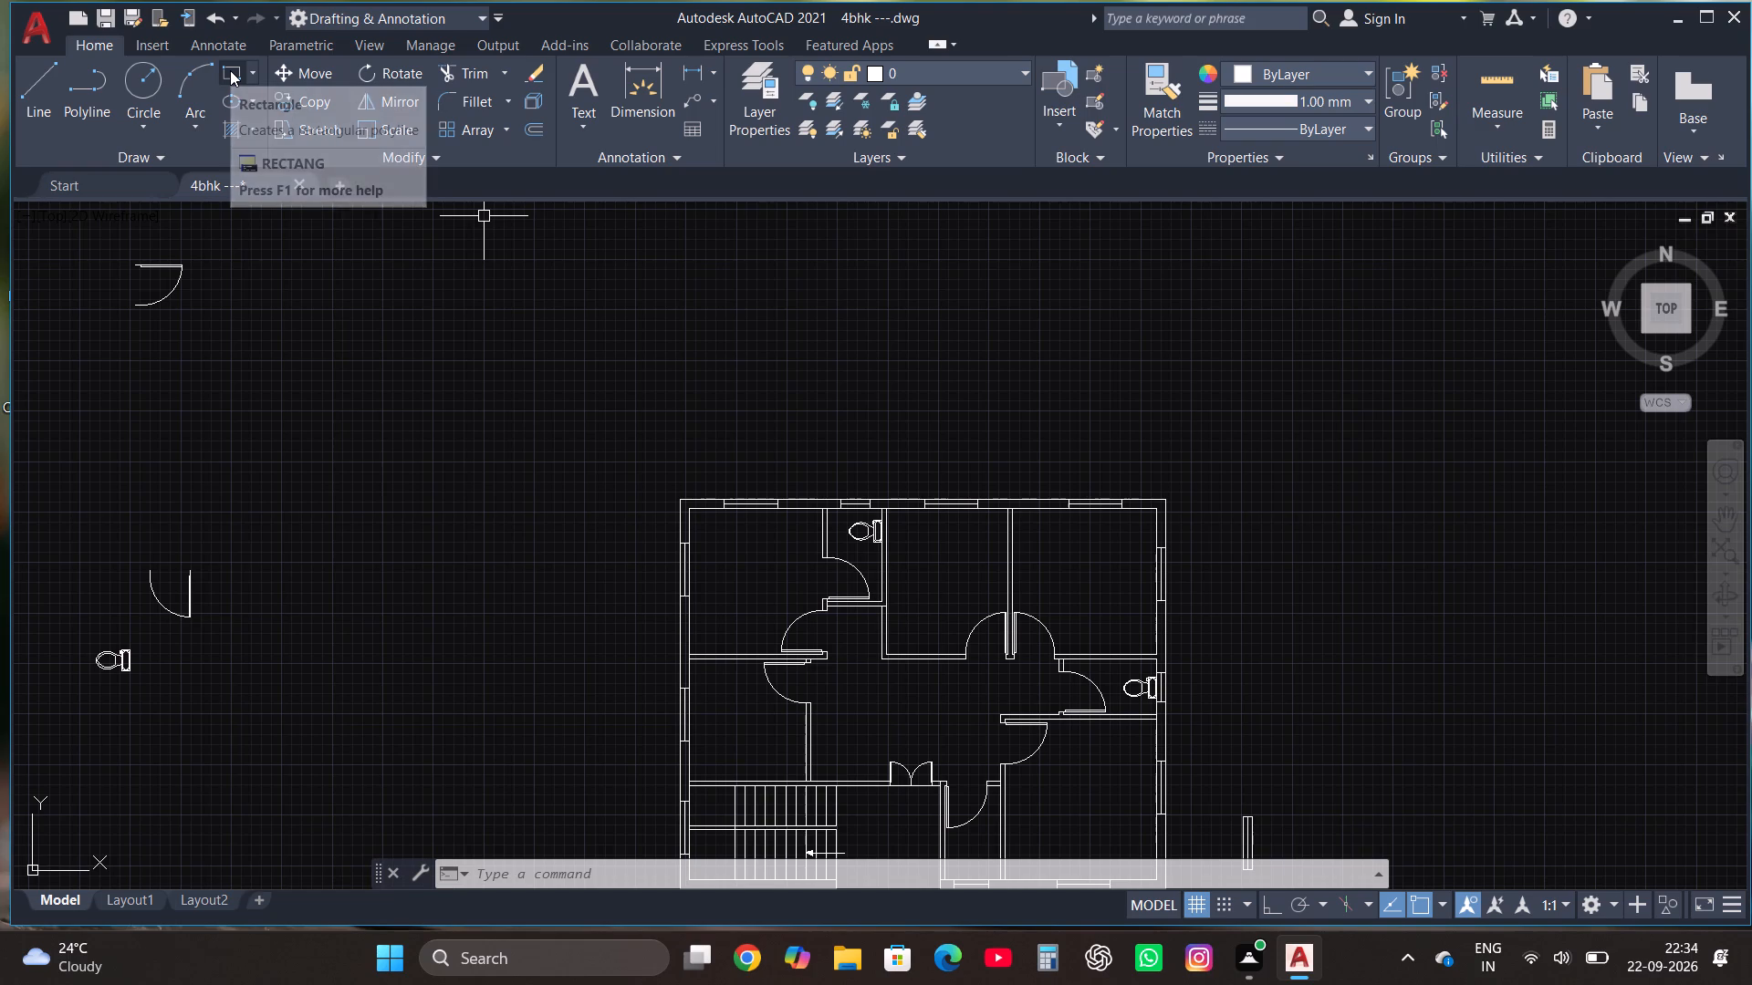
pyautogui.hotkey('ctrl', 's')
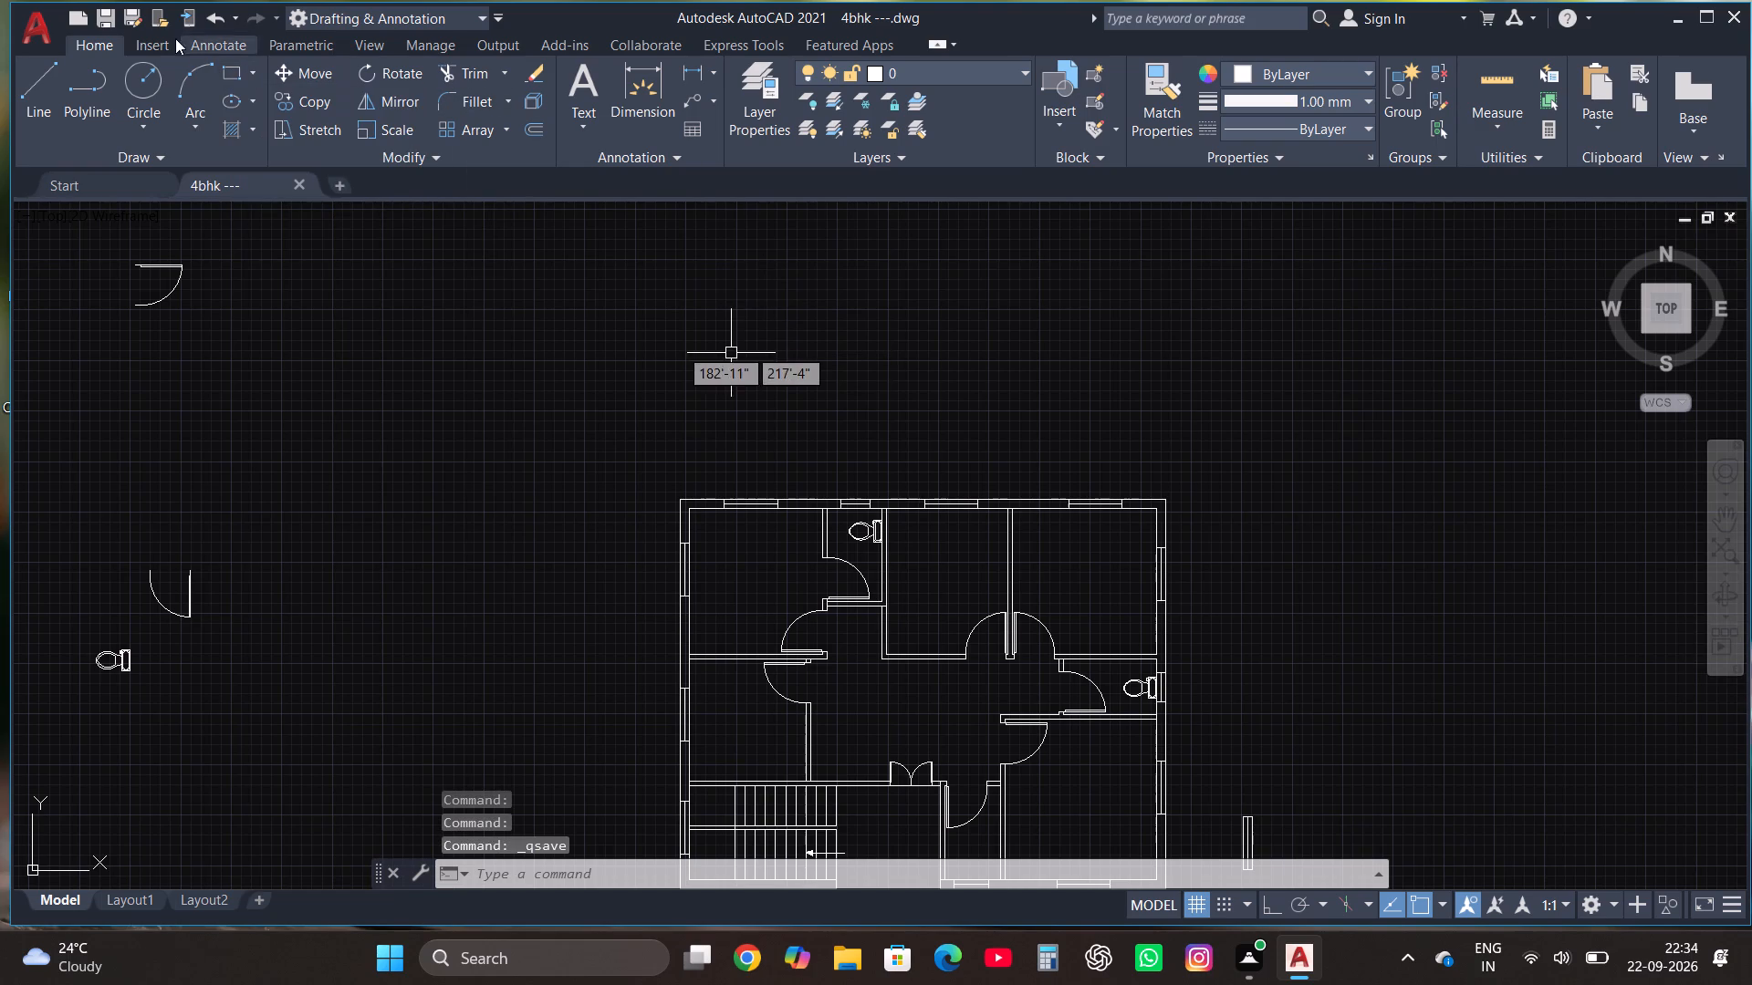
# Draw the bed outline as a rectangle against the north wall of the northwest bedroom, below its window.
pyautogui.click(224, 75)
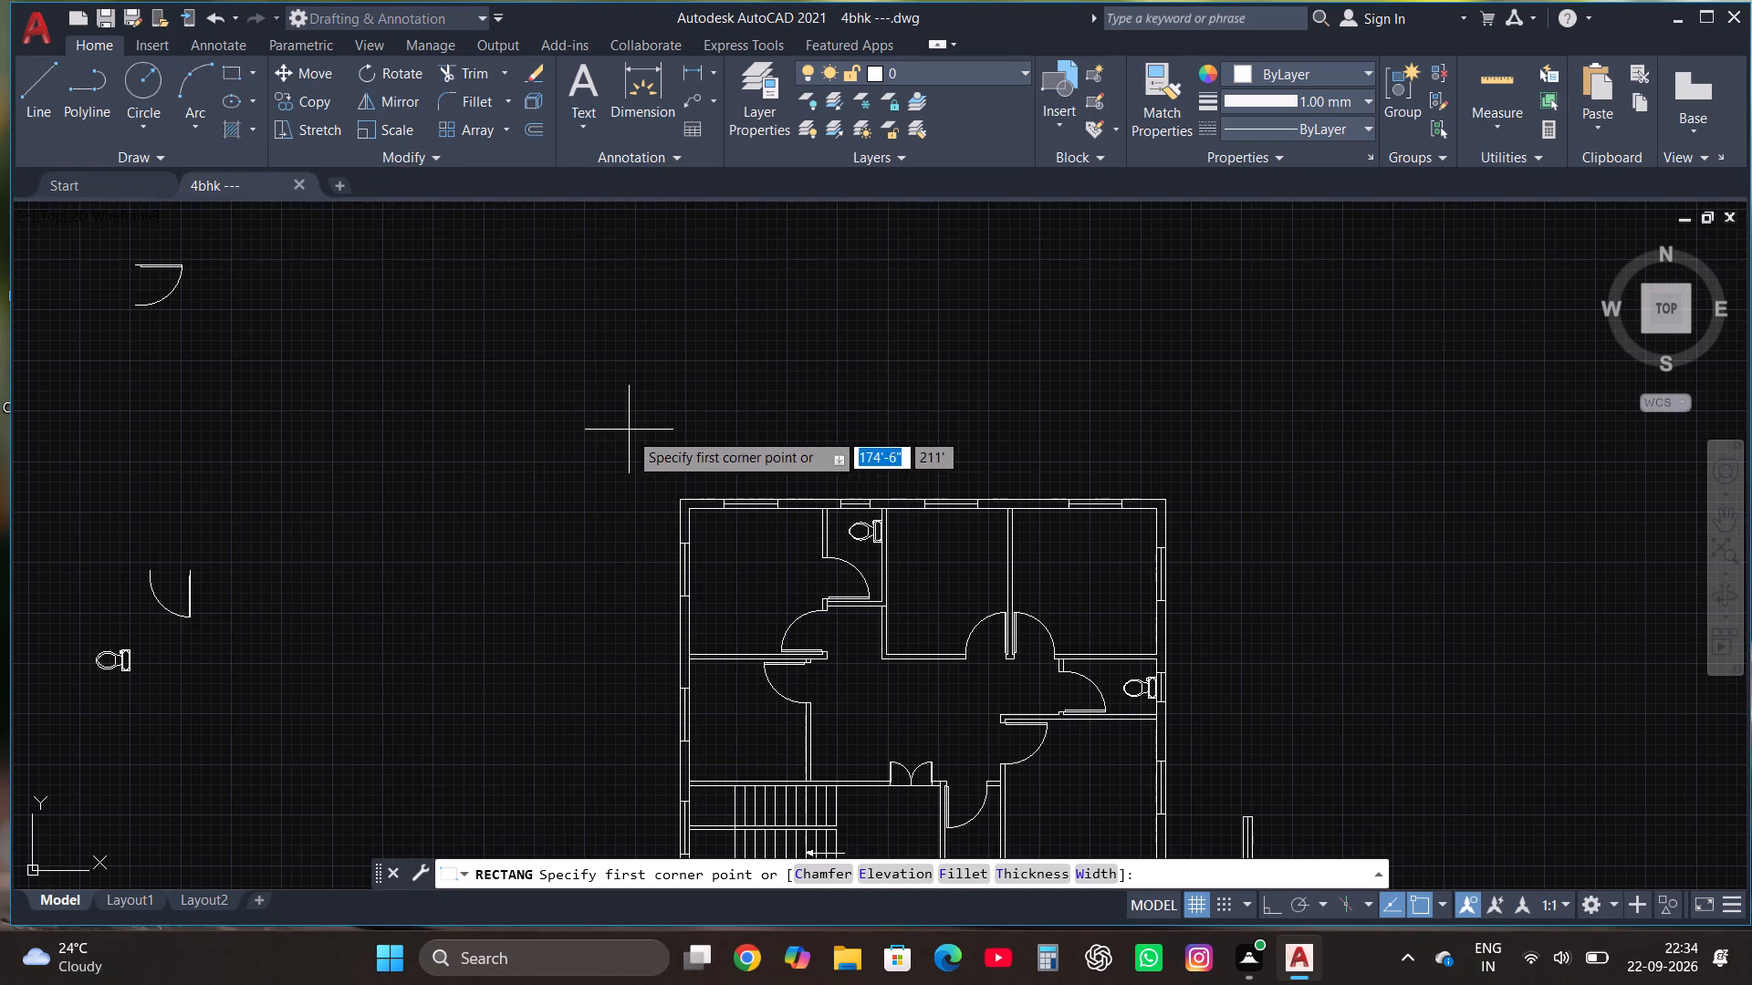
pyautogui.scroll(3, 700, 514)
pyautogui.click(747, 495)
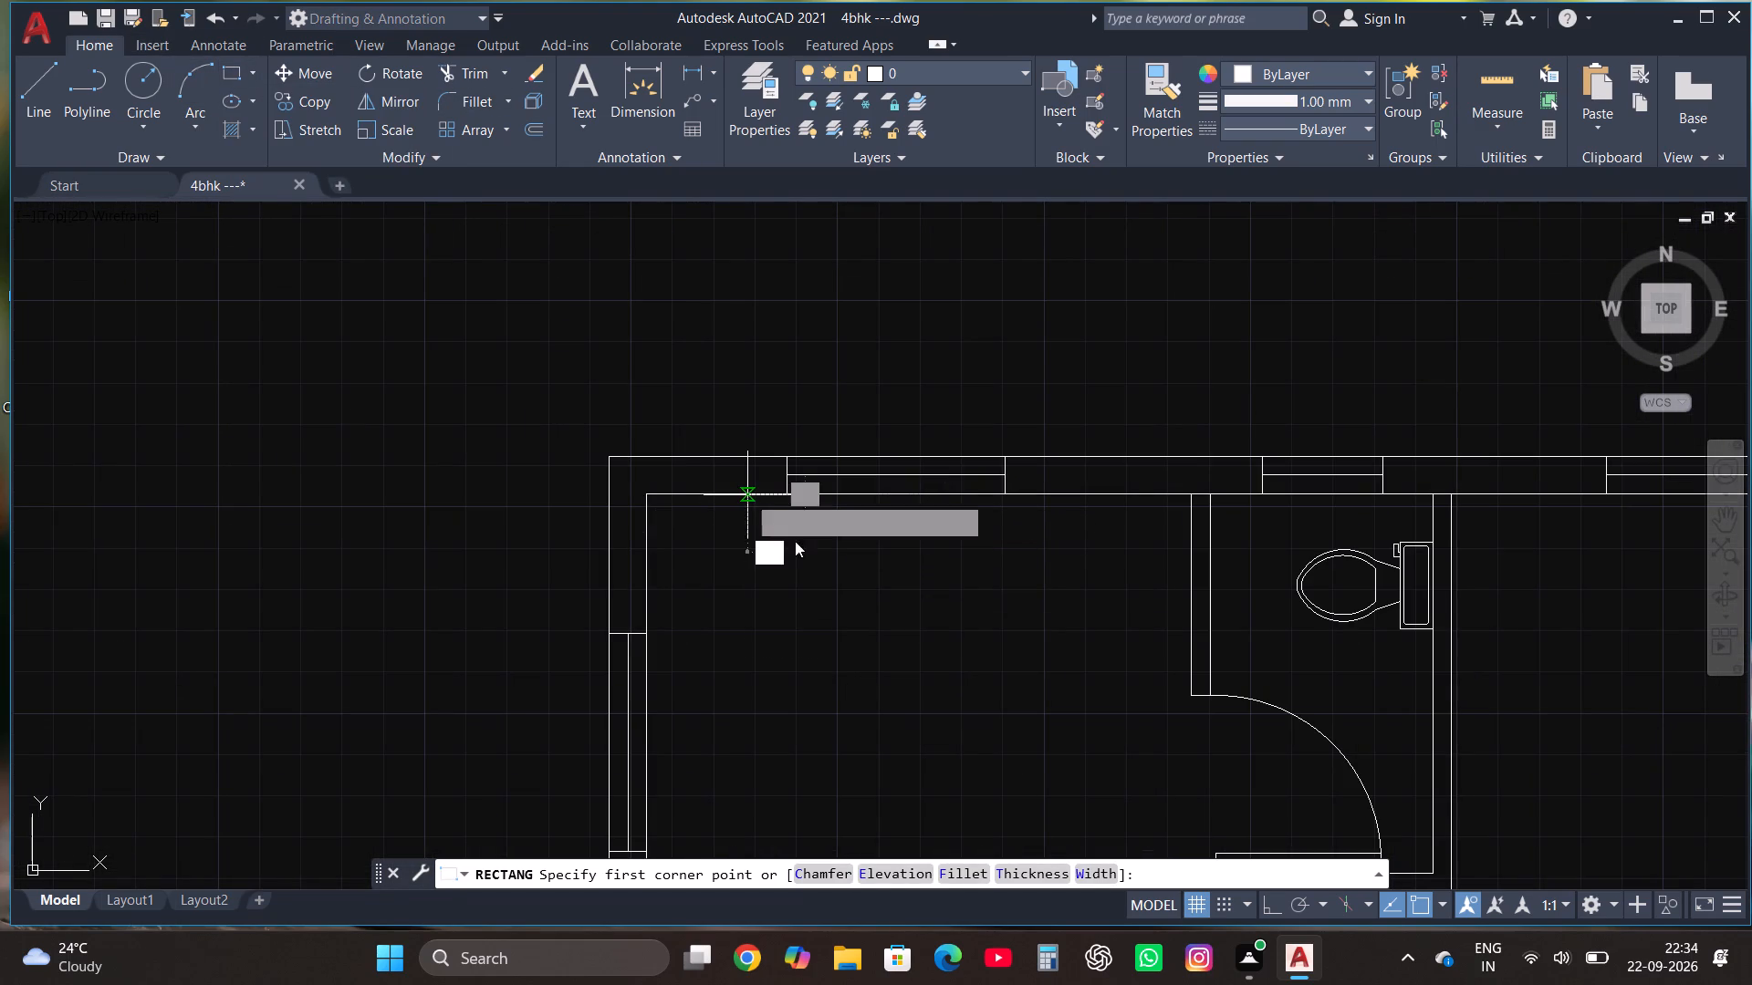
pyautogui.click(938, 708)
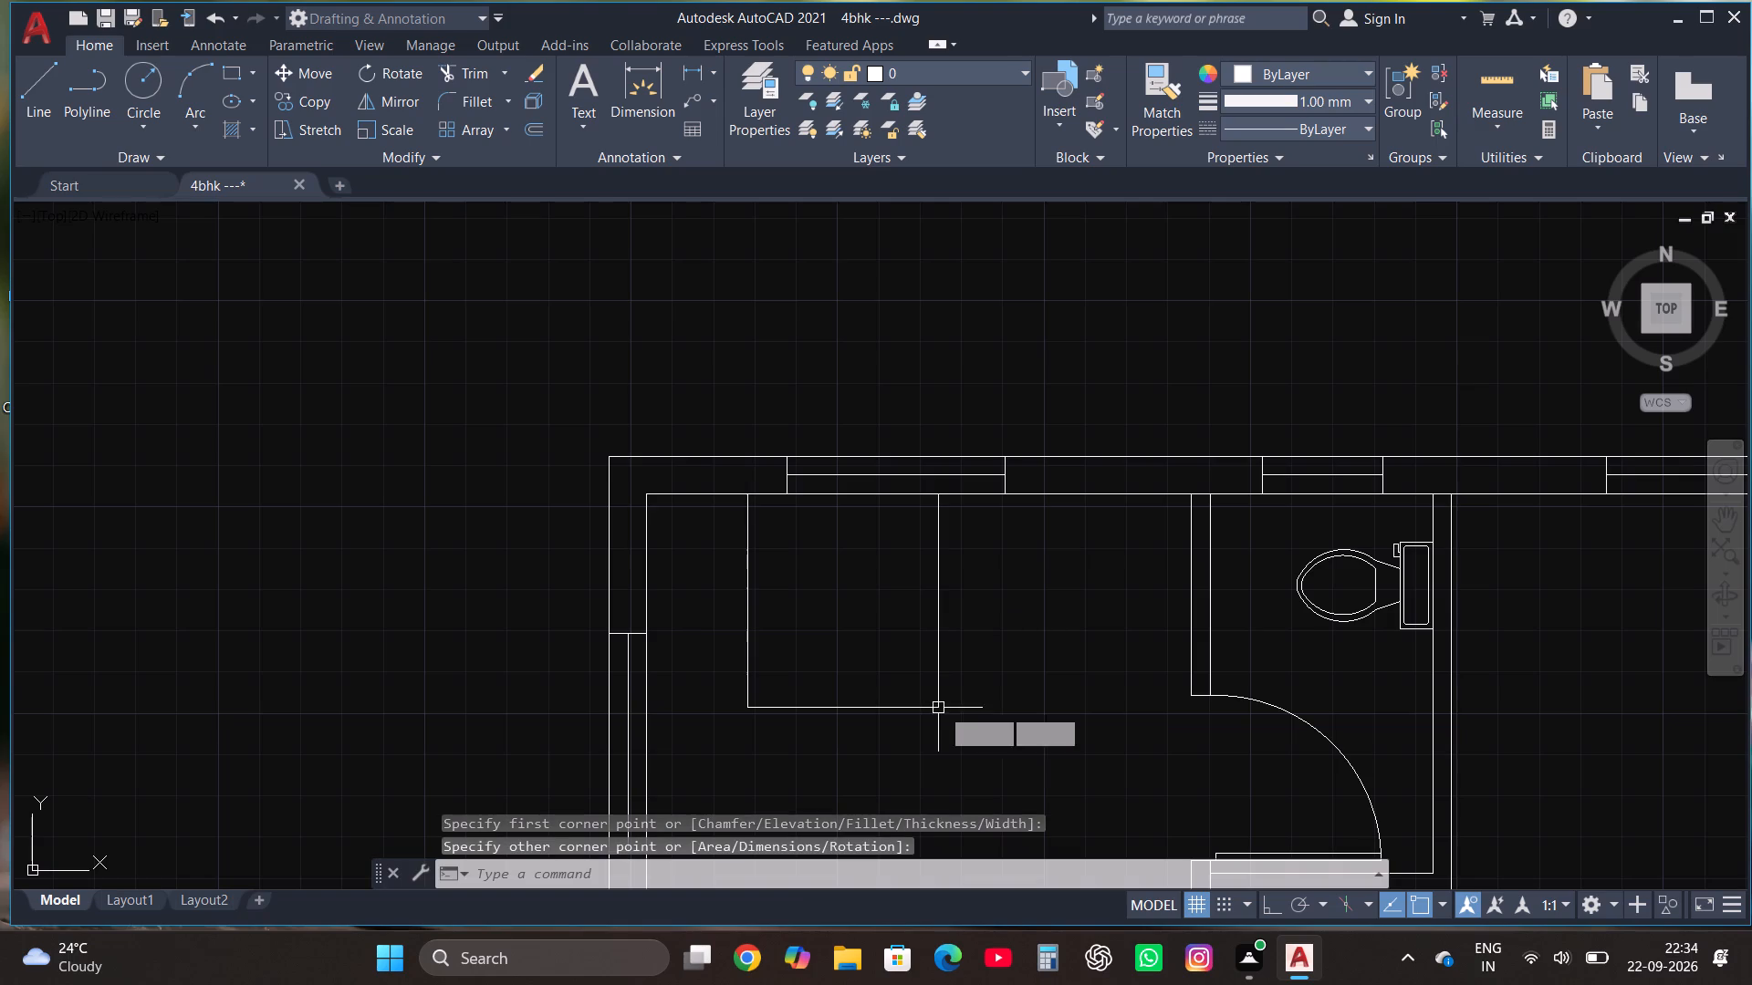
# Draw a small bedside table rectangle against the north wall, touching the west side of the bed's head end.
pyautogui.click(234, 71)
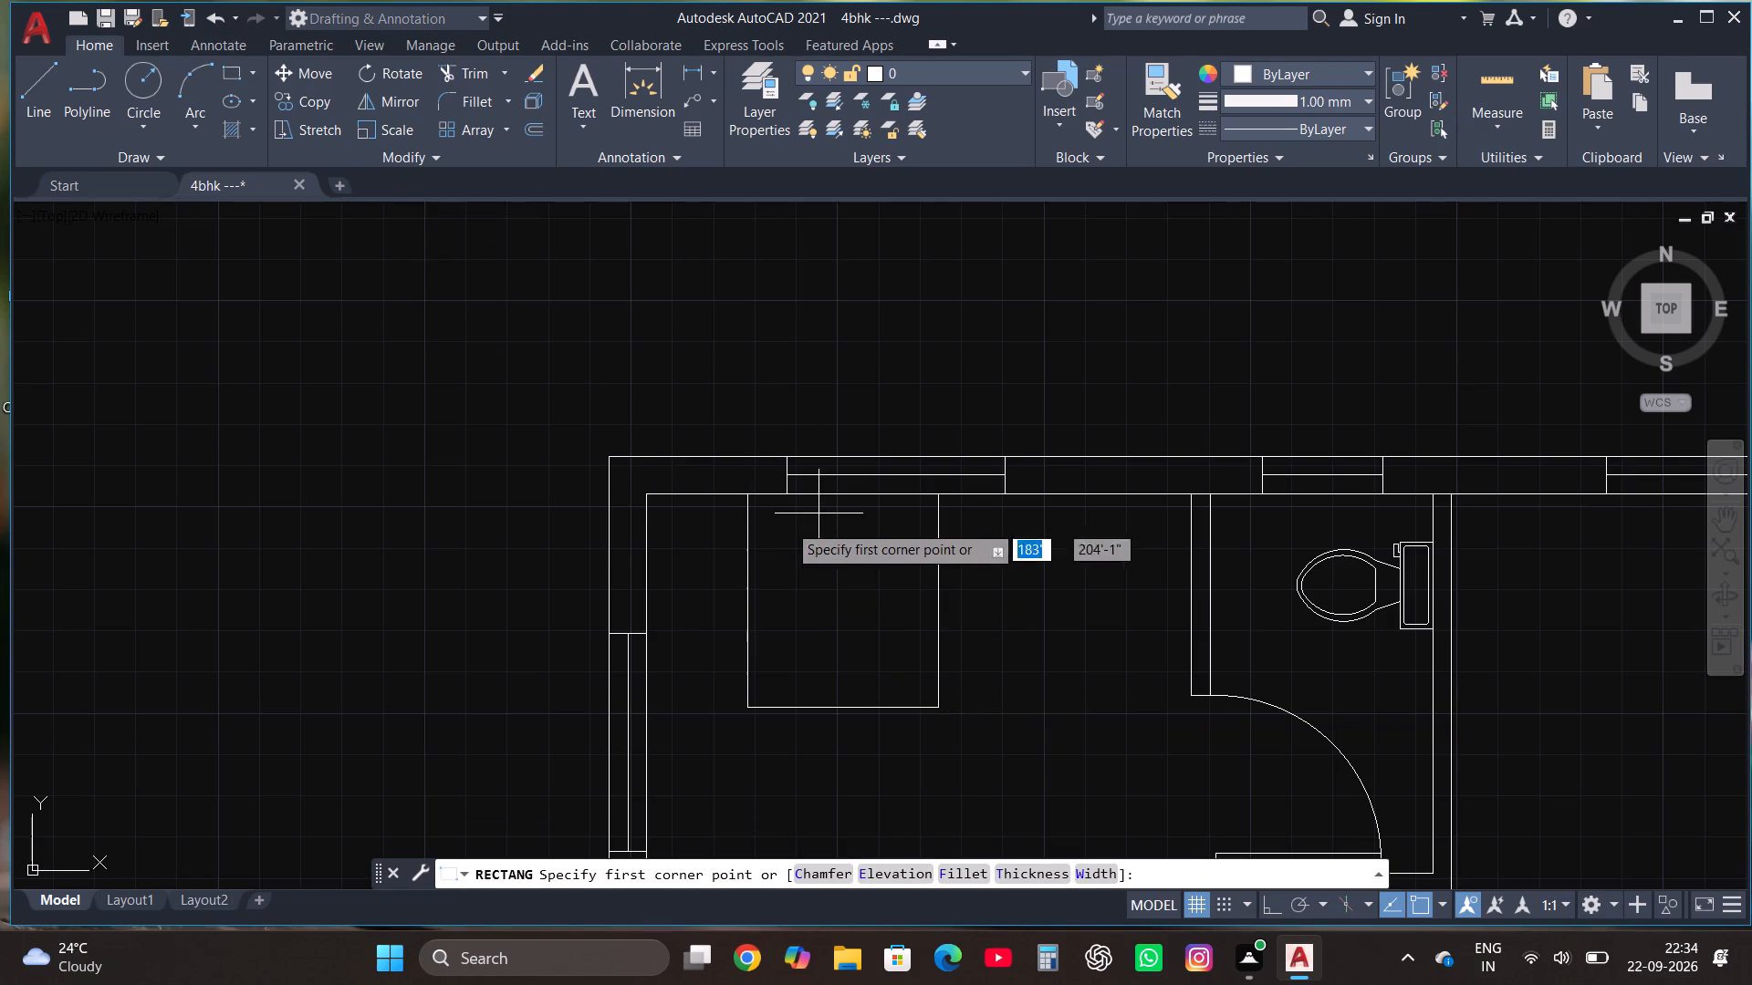
pyautogui.scroll(1, 761, 516)
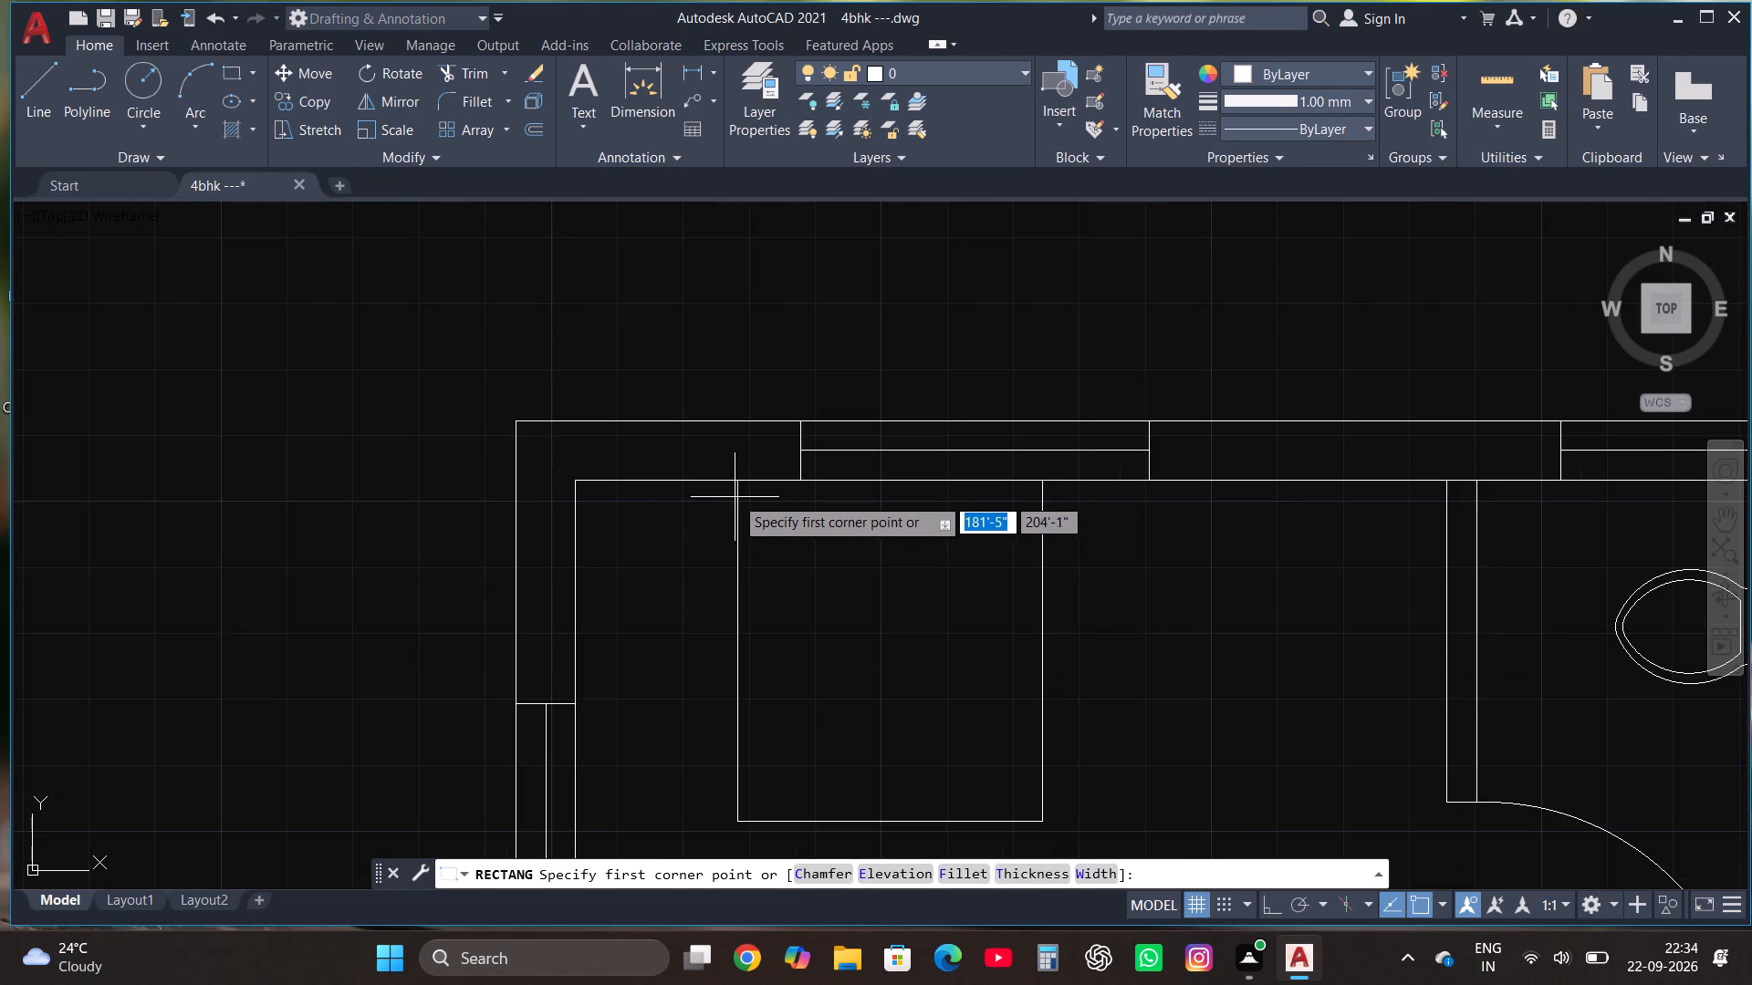
pyautogui.click(736, 484)
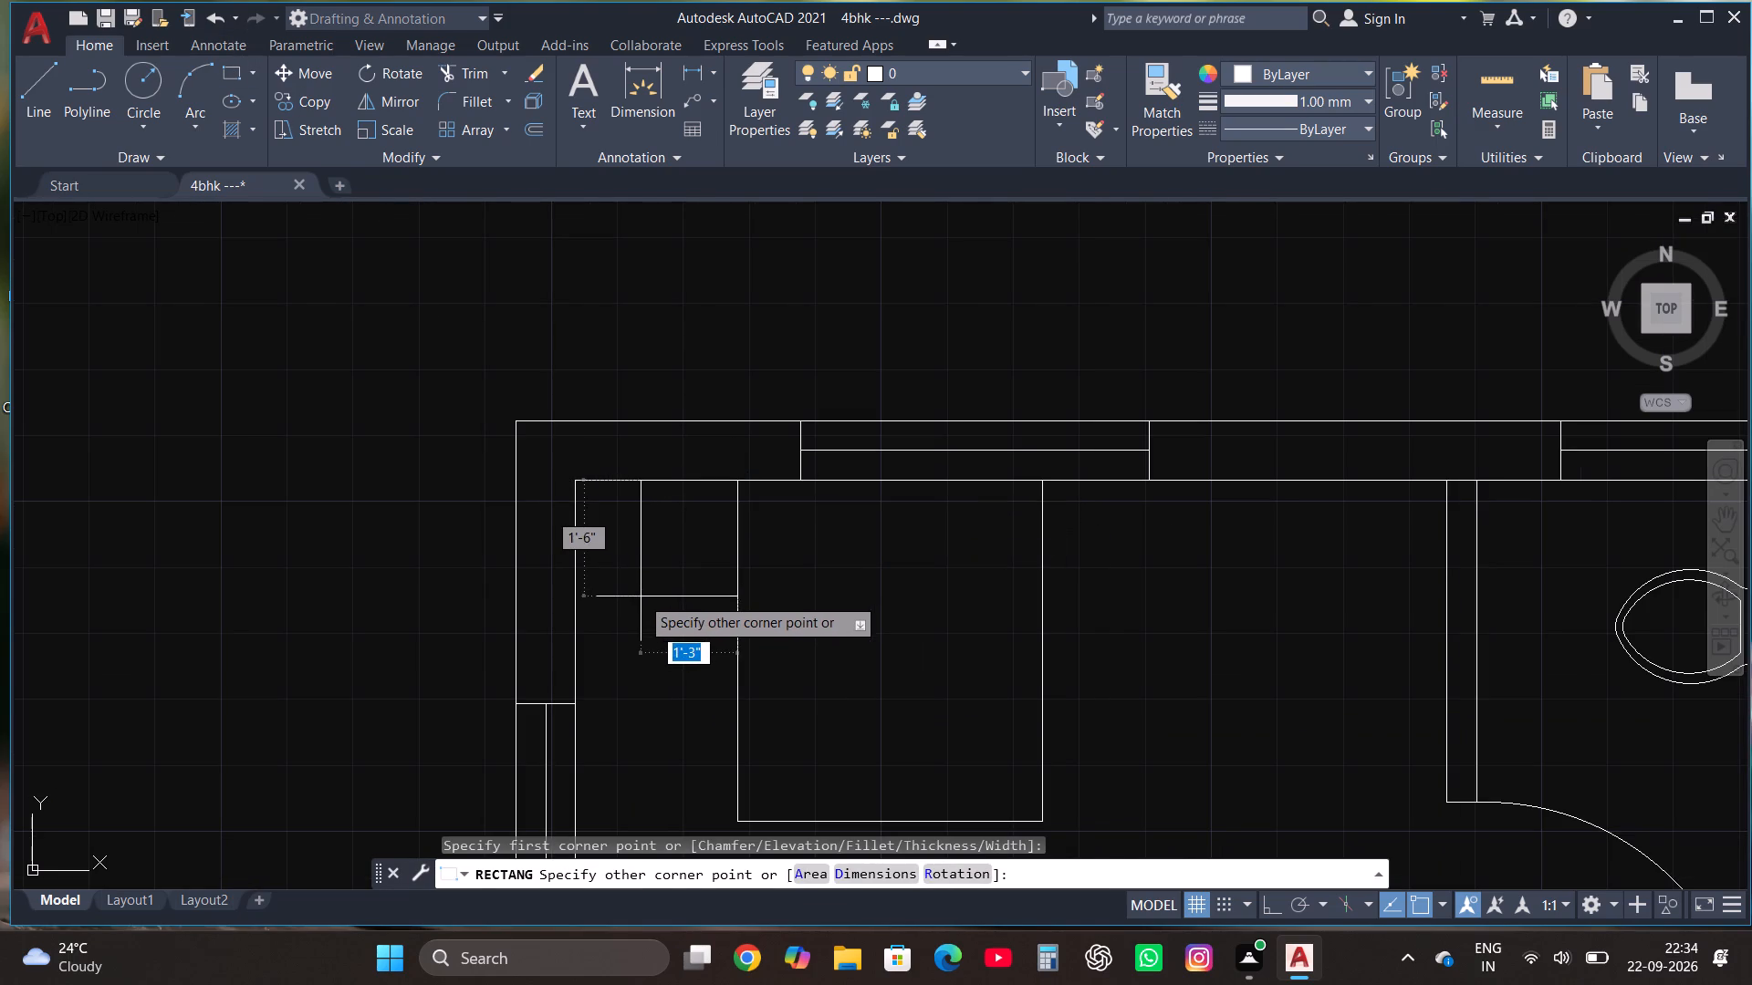
pyautogui.click(625, 587)
pyautogui.click(625, 587)
# Copy the bedside table about 5'-3" east so it adjoins the bed's opposite side along the north wall.
pyautogui.click(630, 567)
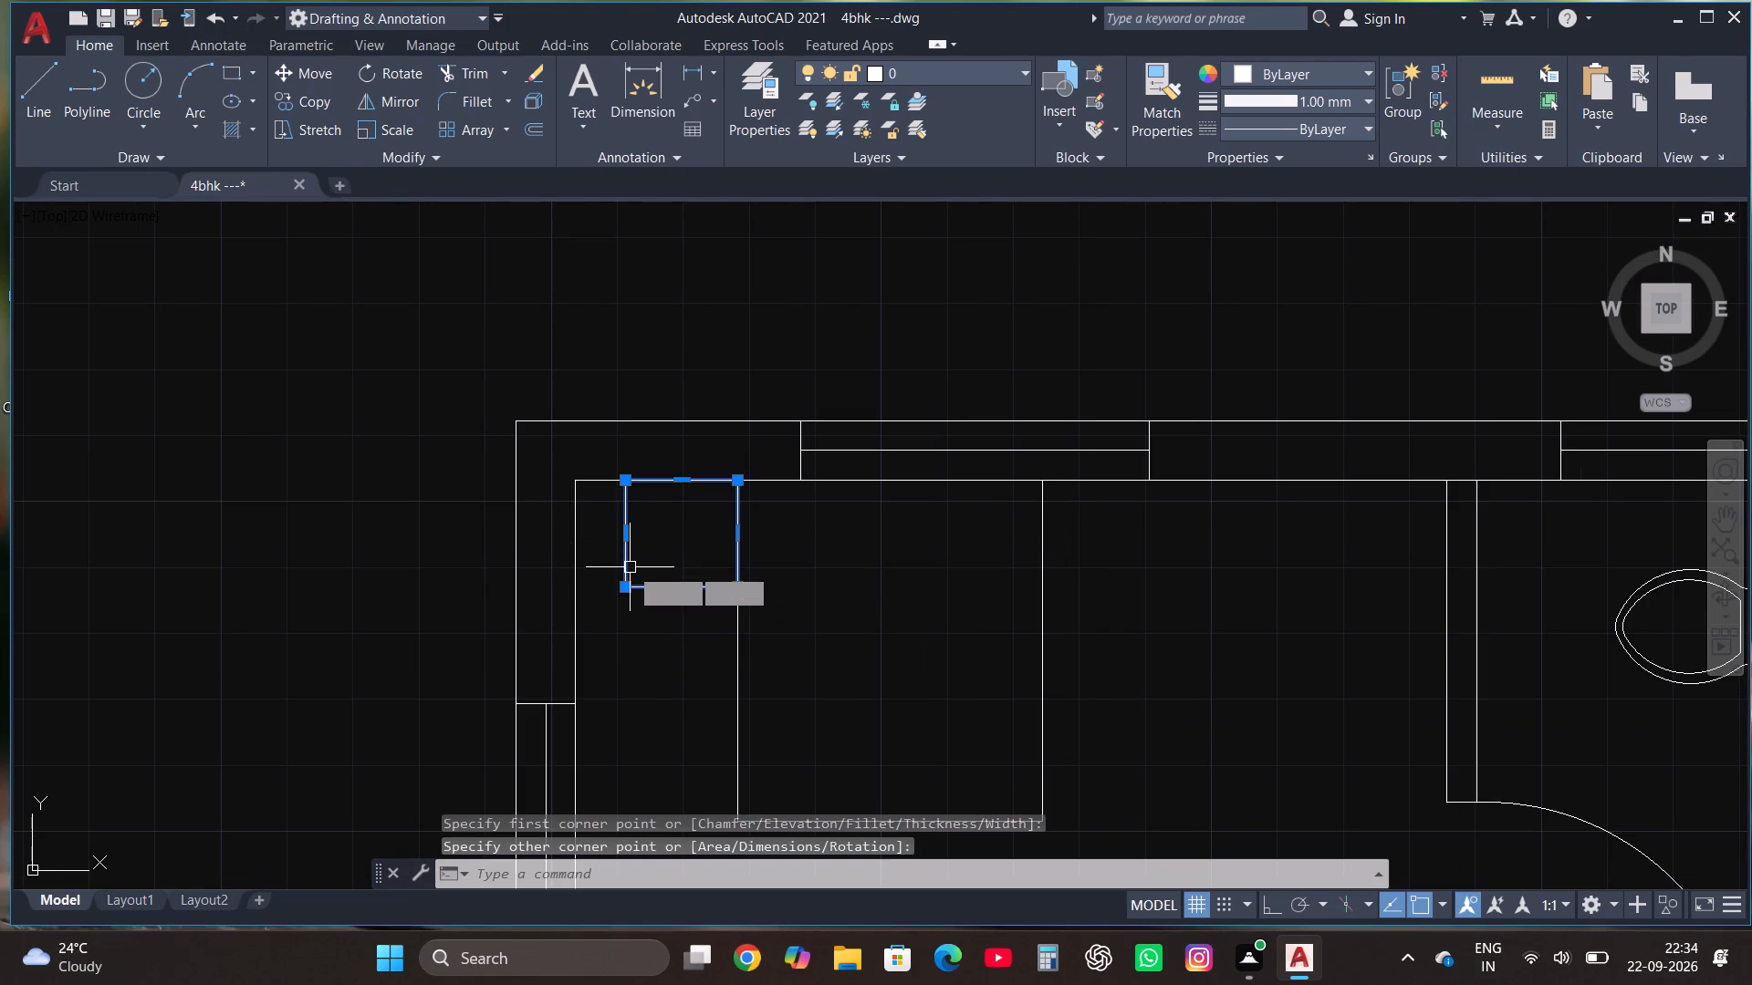
pyautogui.click(310, 99)
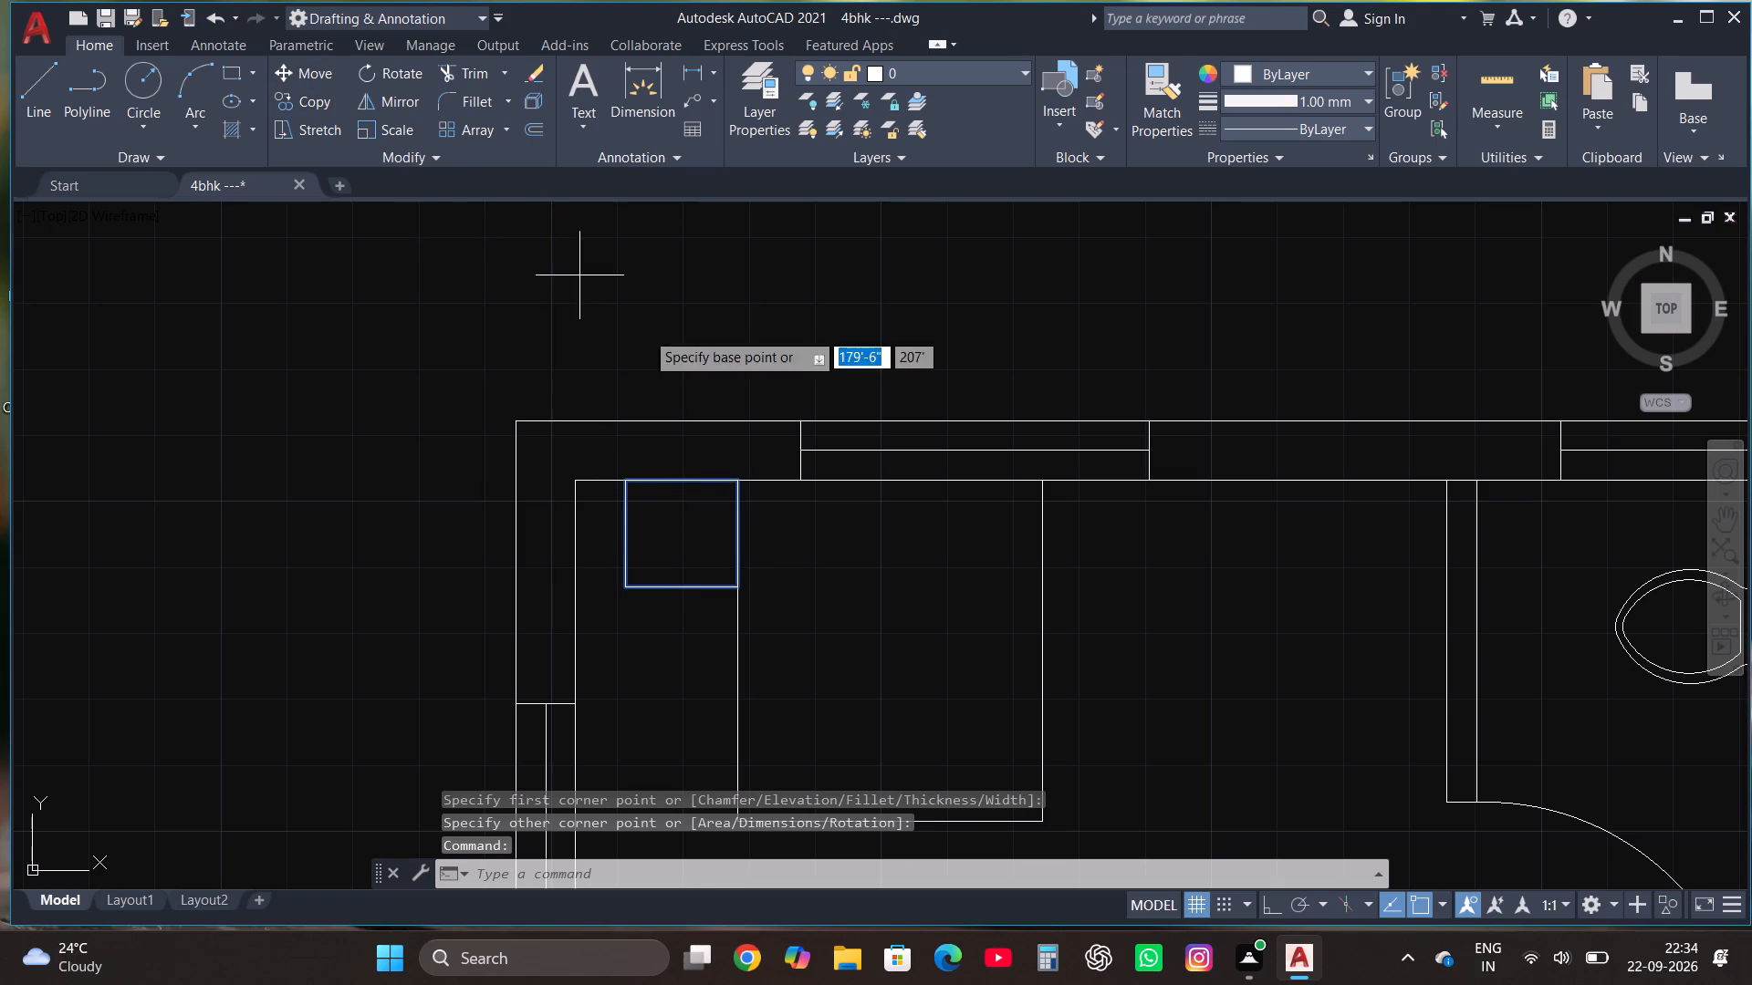
pyautogui.click(625, 482)
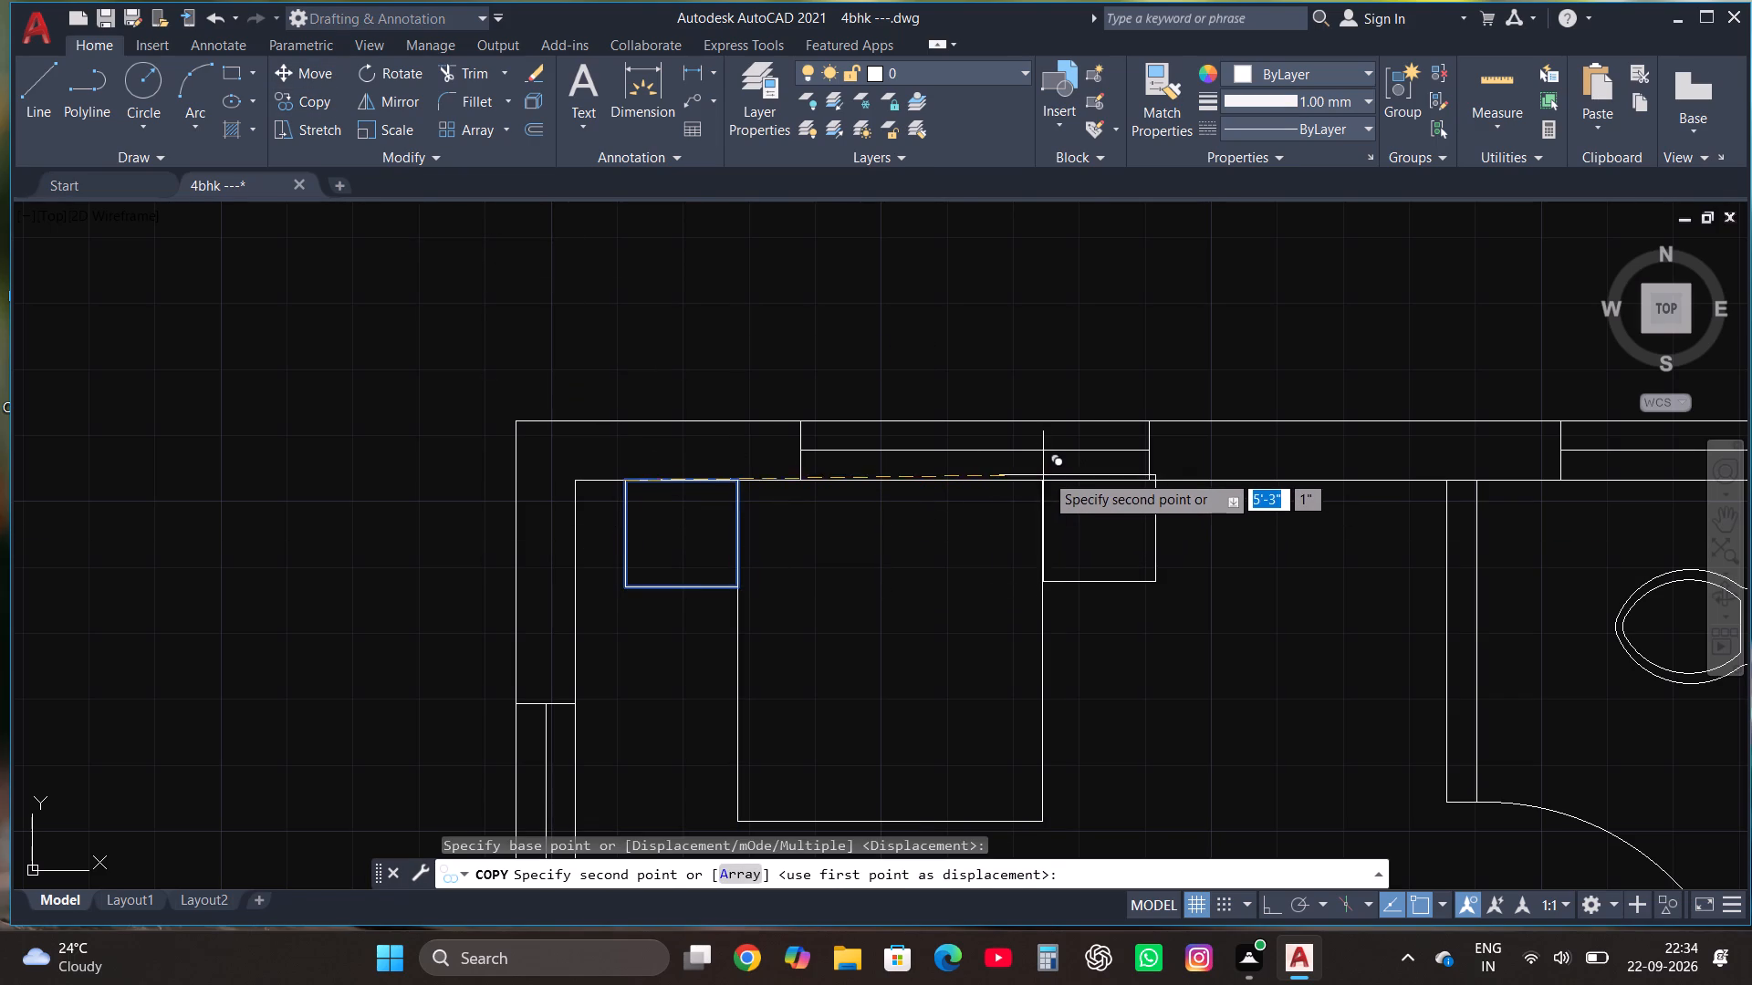
pyautogui.click(1046, 482)
# Draw a pillow rectangle inside the western half of the bed, just below its head edge.
pyautogui.scroll(-1, 812, 424)
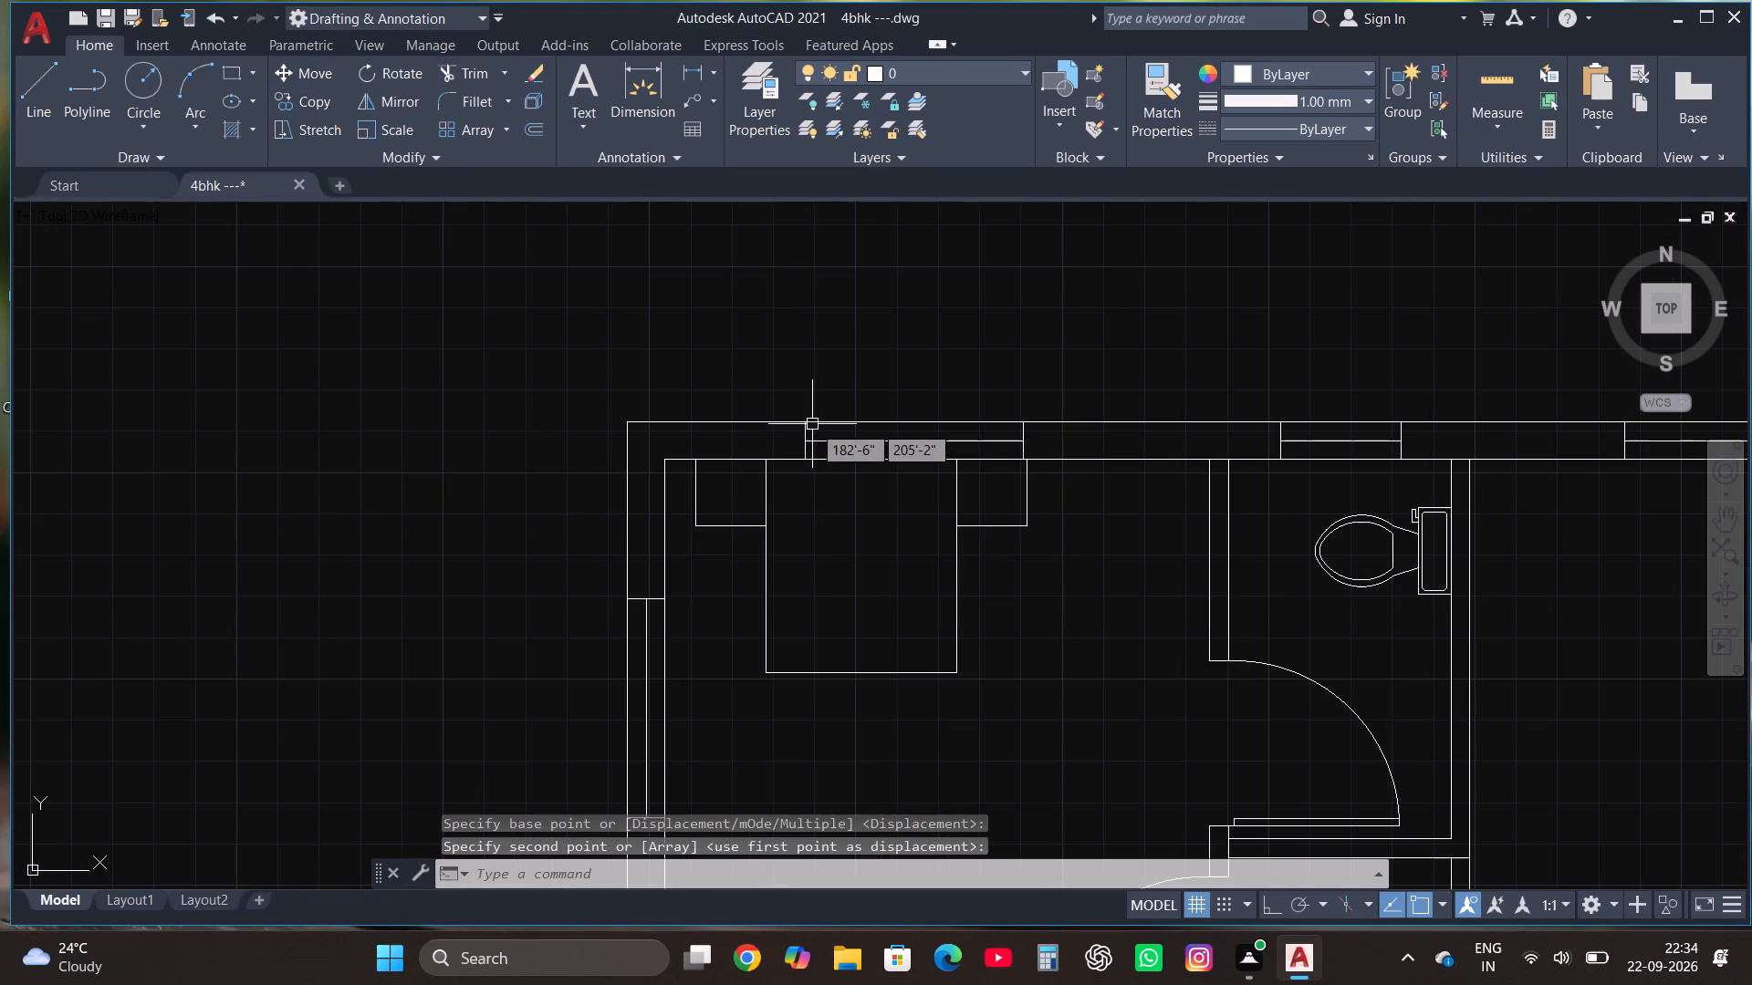
pyautogui.click(227, 64)
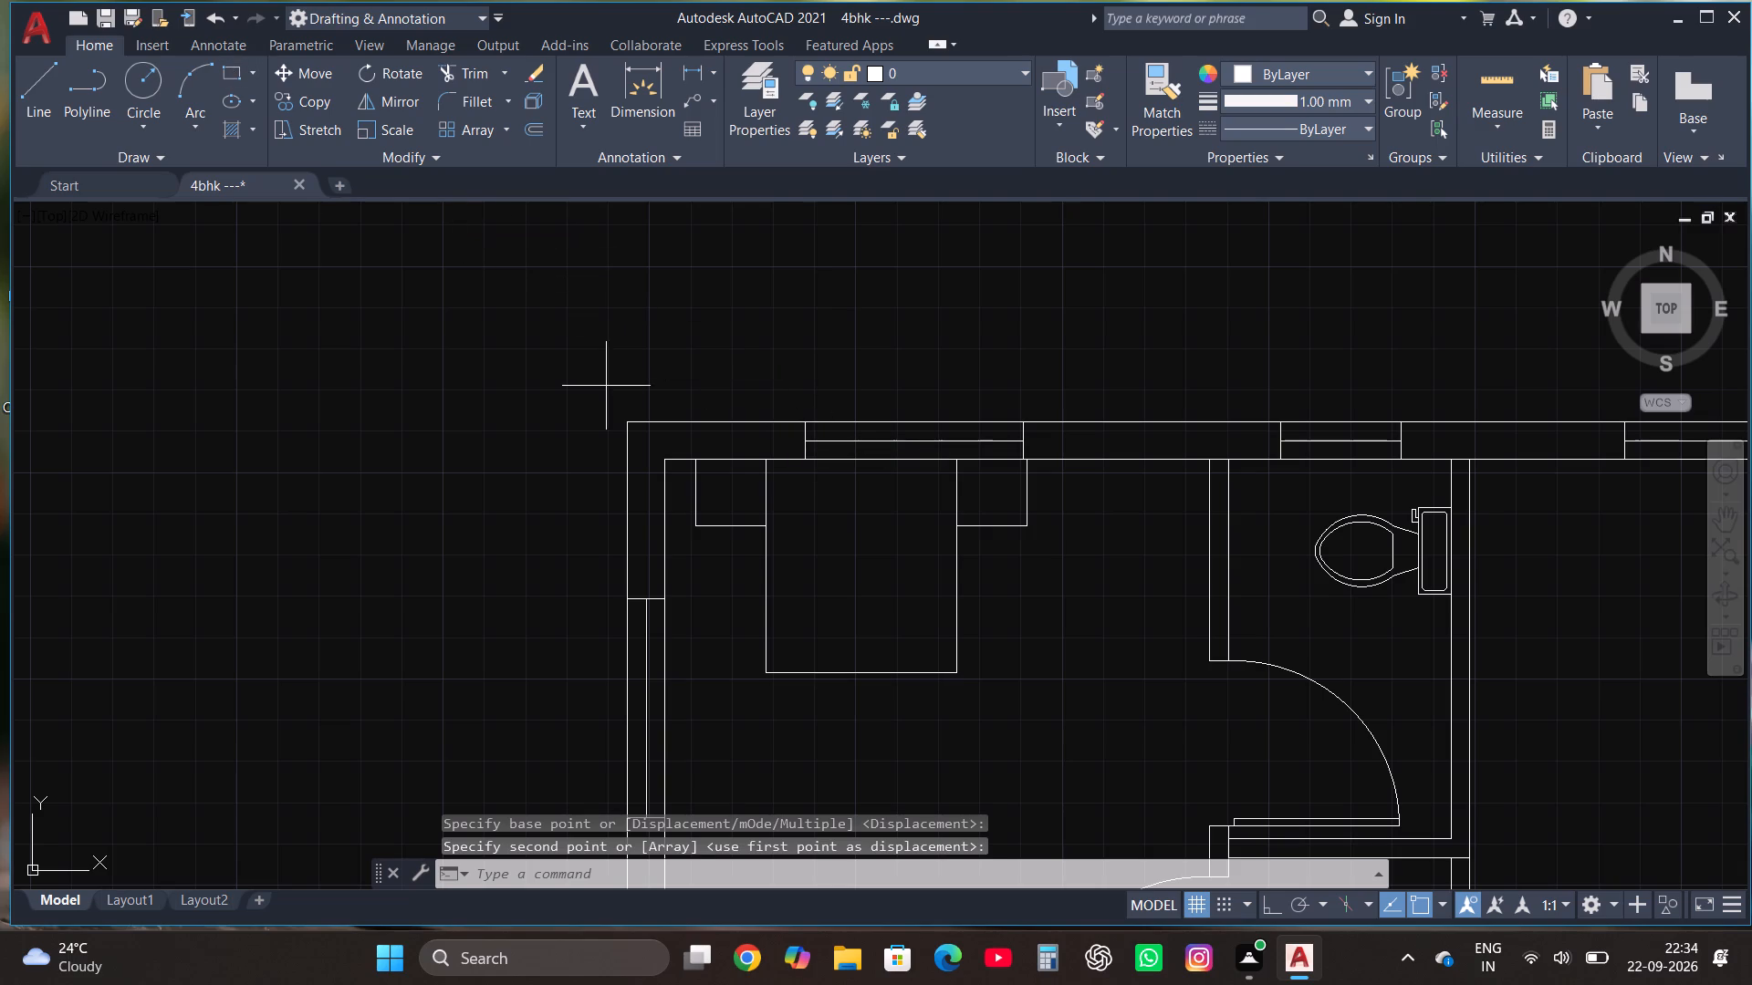
pyautogui.click(777, 480)
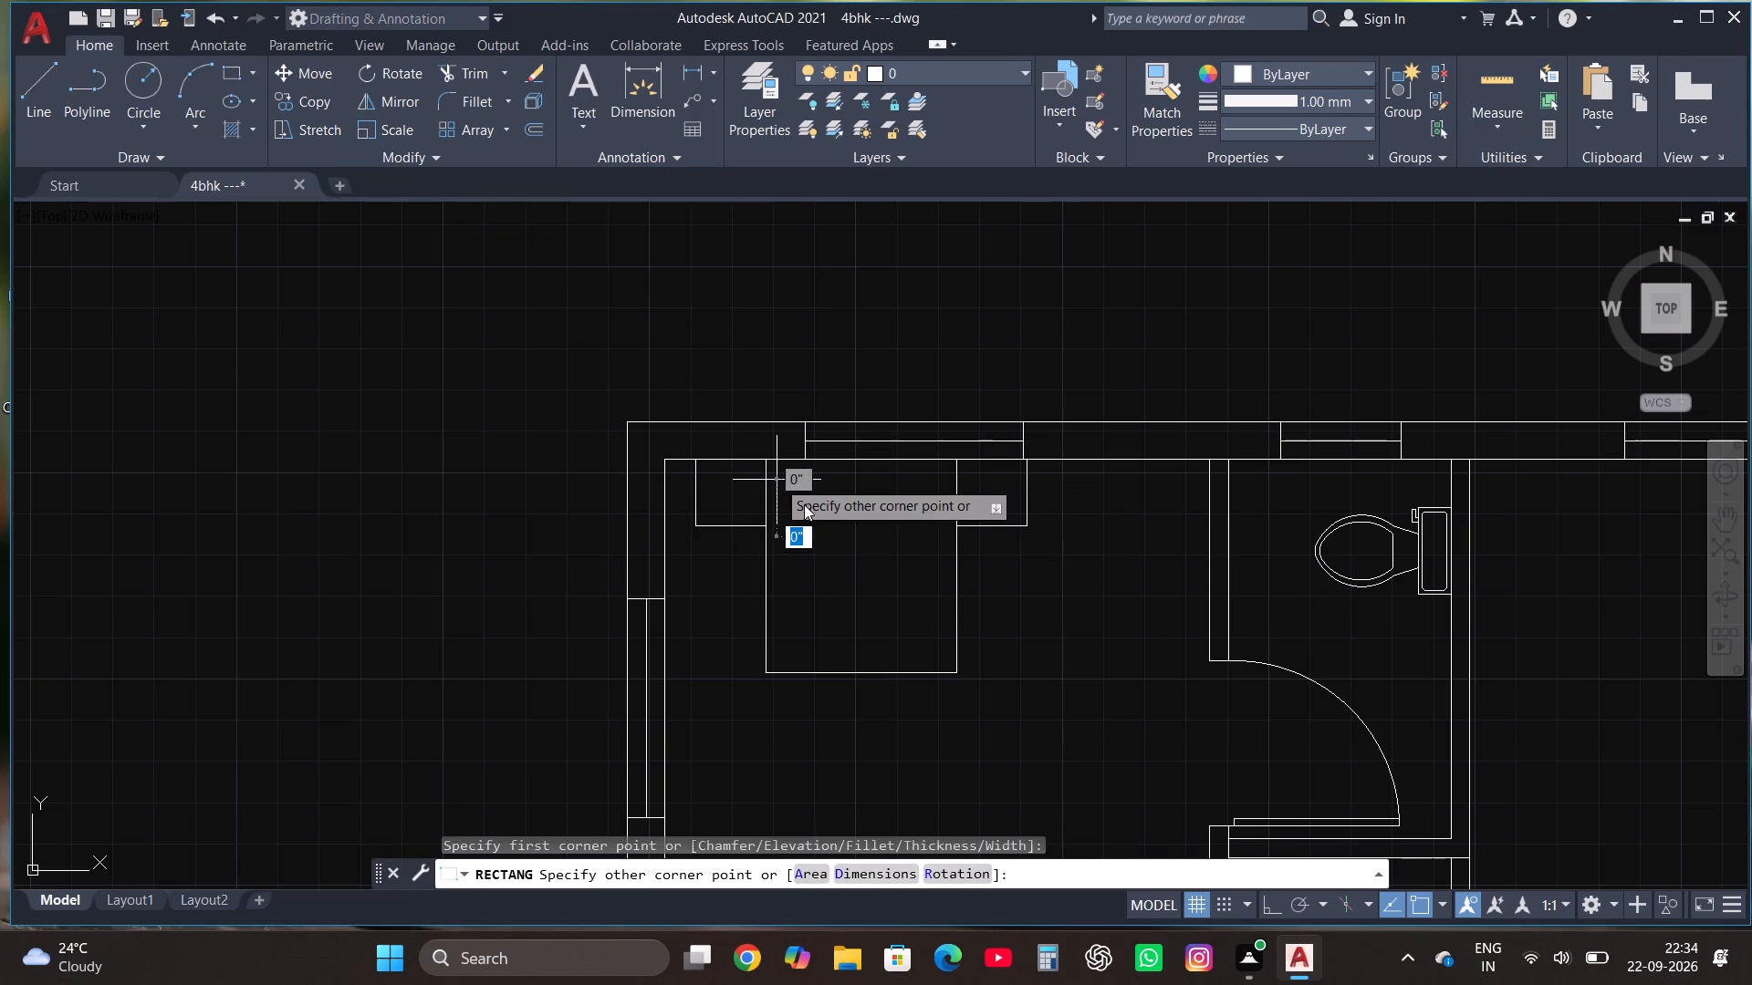
pyautogui.click(856, 529)
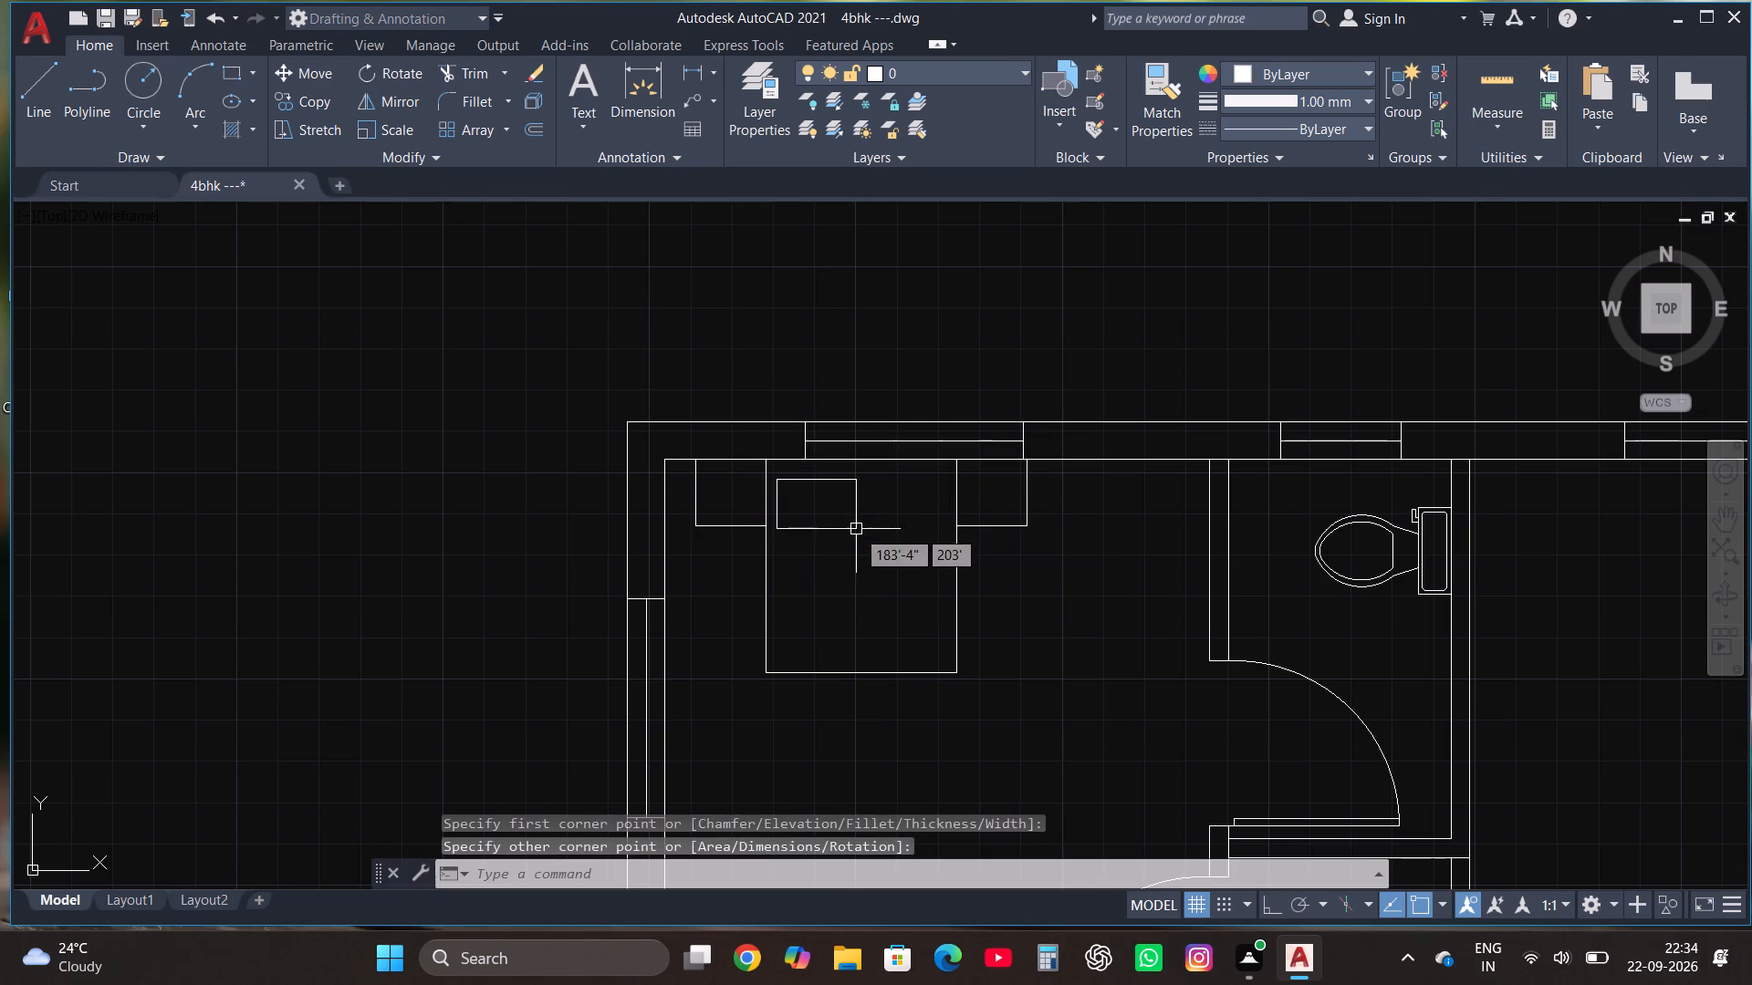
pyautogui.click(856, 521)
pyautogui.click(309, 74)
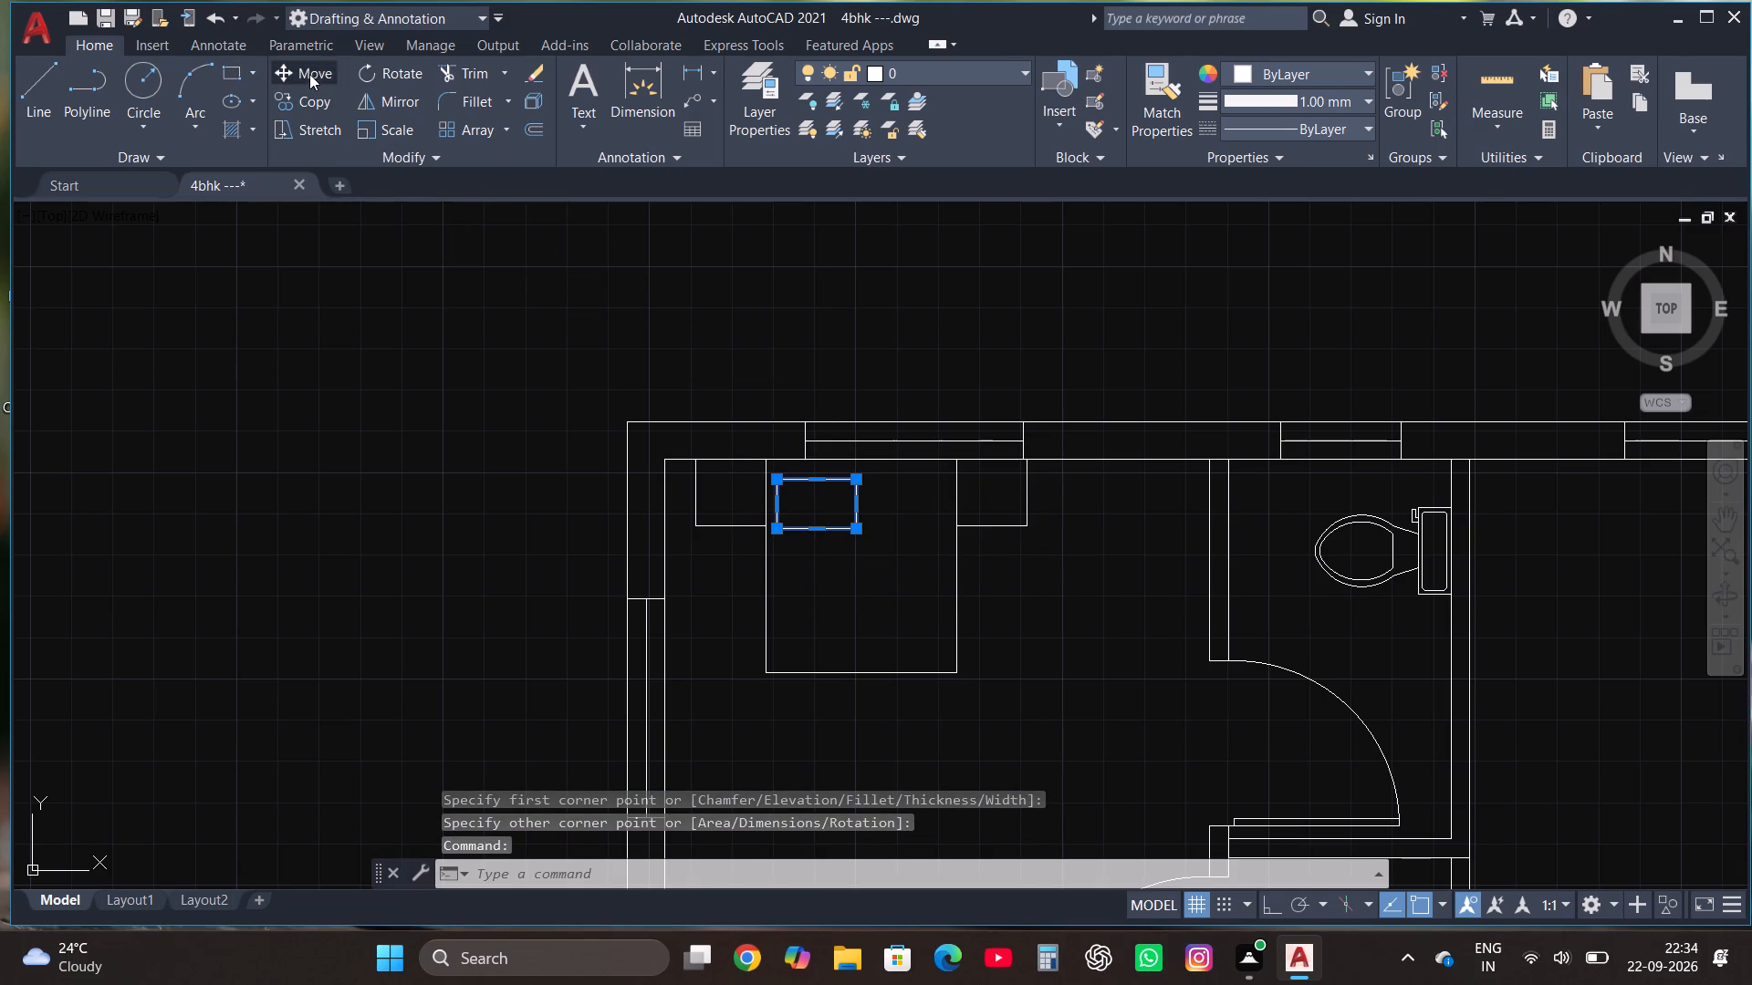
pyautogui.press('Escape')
# Copy the pillow about 1'-9" straight east into the other half of the bed.
pyautogui.click(780, 482)
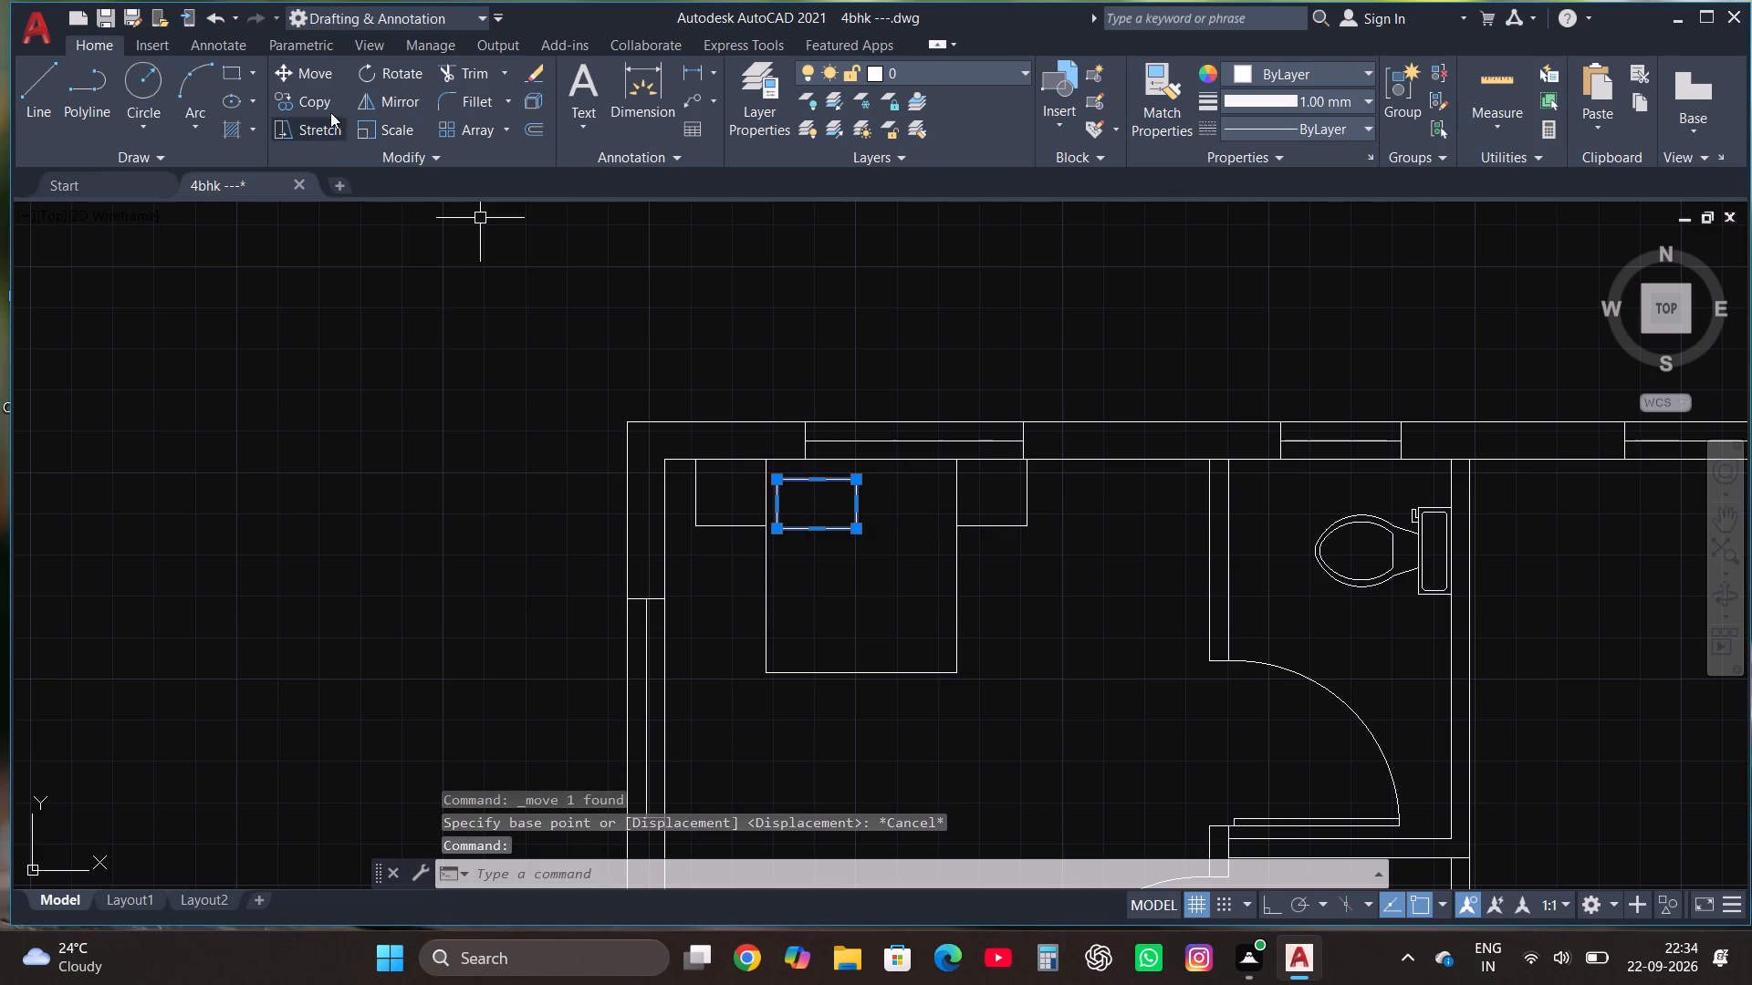
pyautogui.click(328, 99)
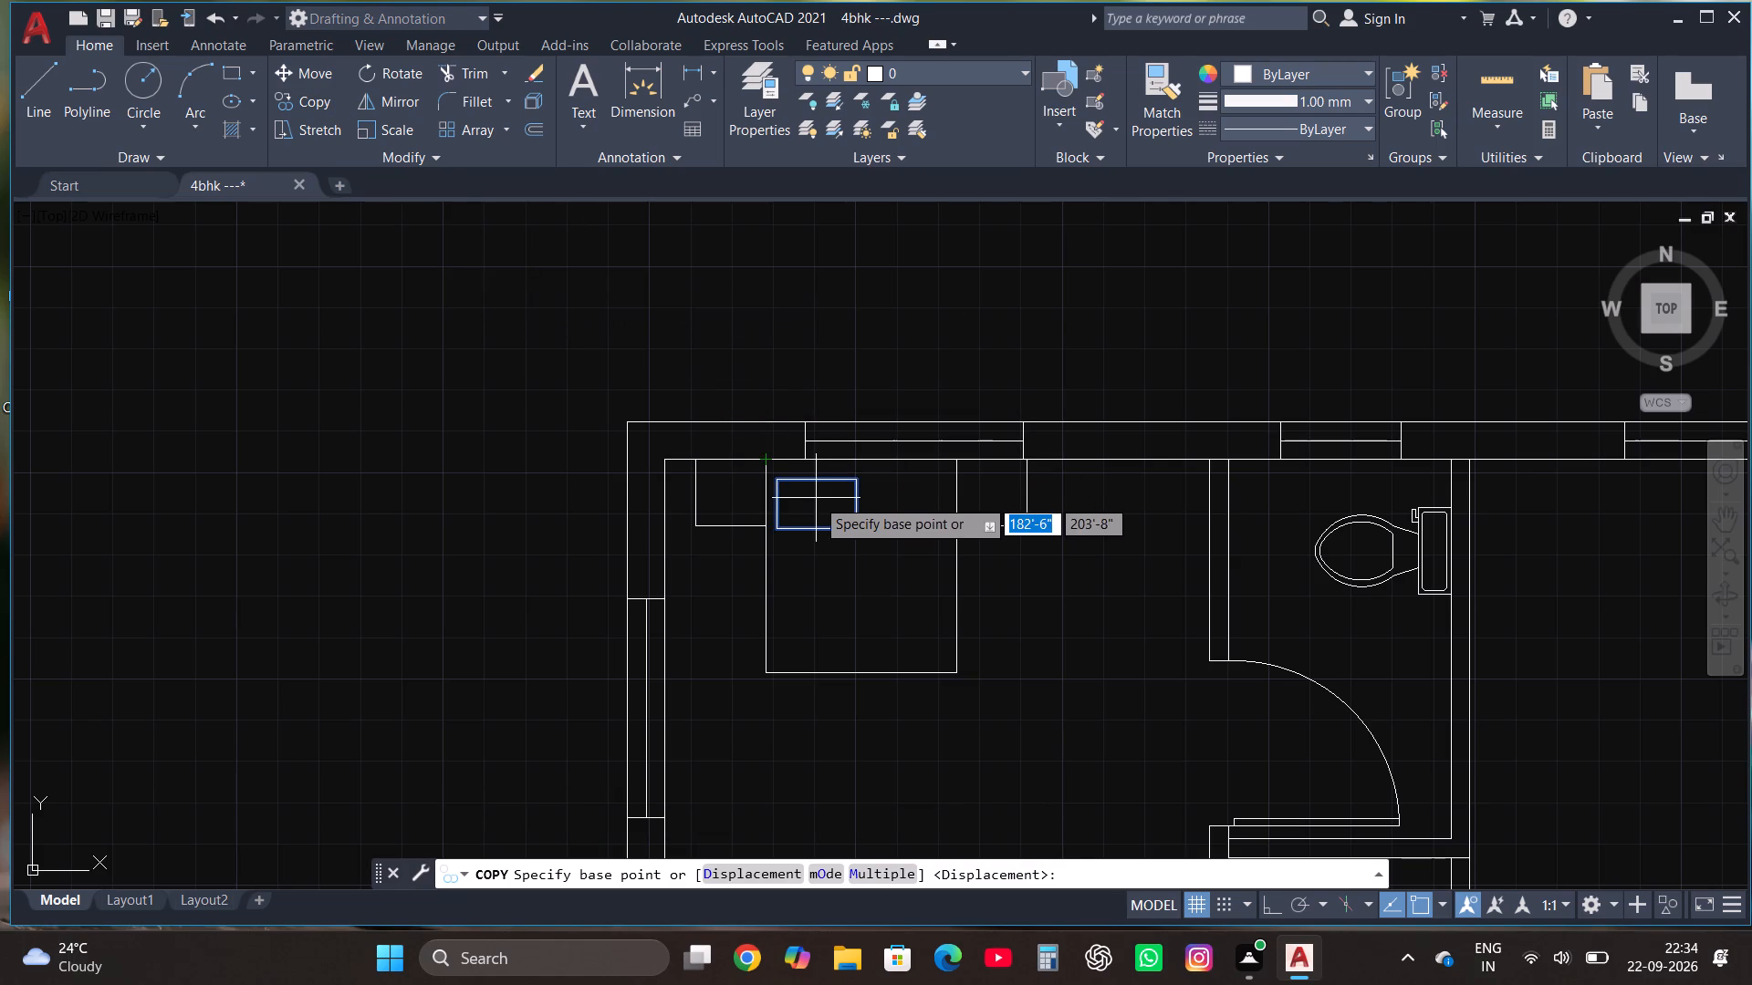
pyautogui.scroll(1, 816, 498)
pyautogui.click(816, 509)
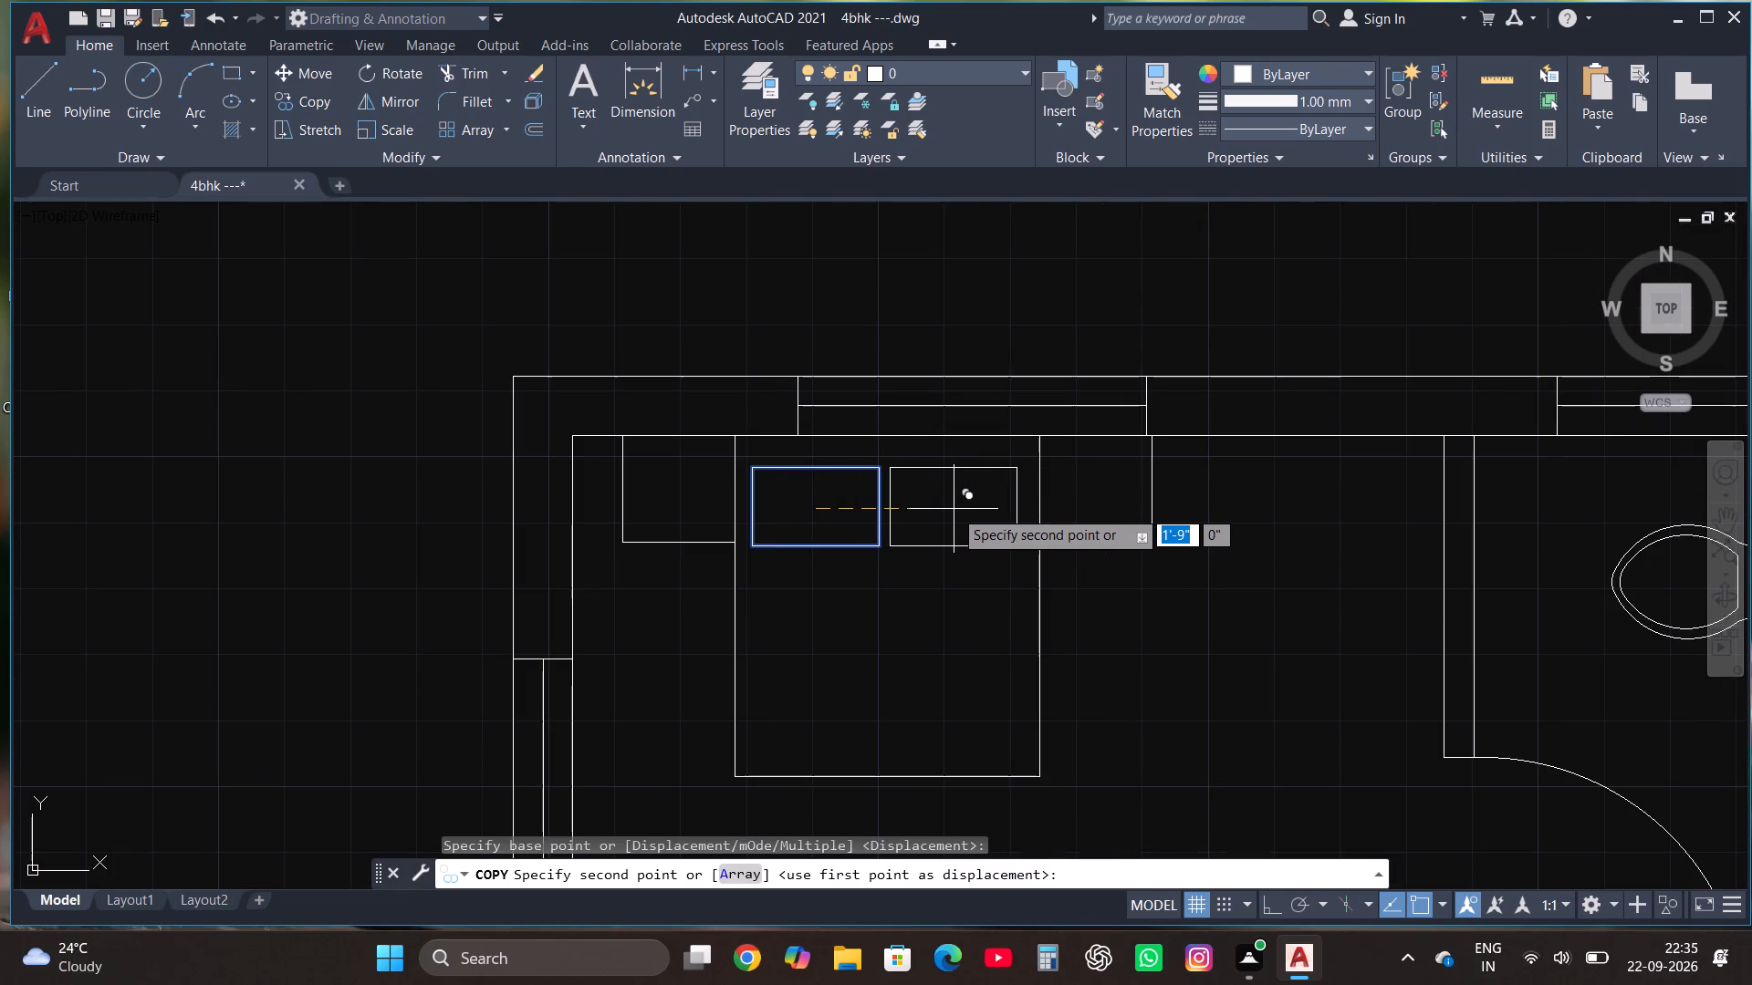
pyautogui.click(955, 509)
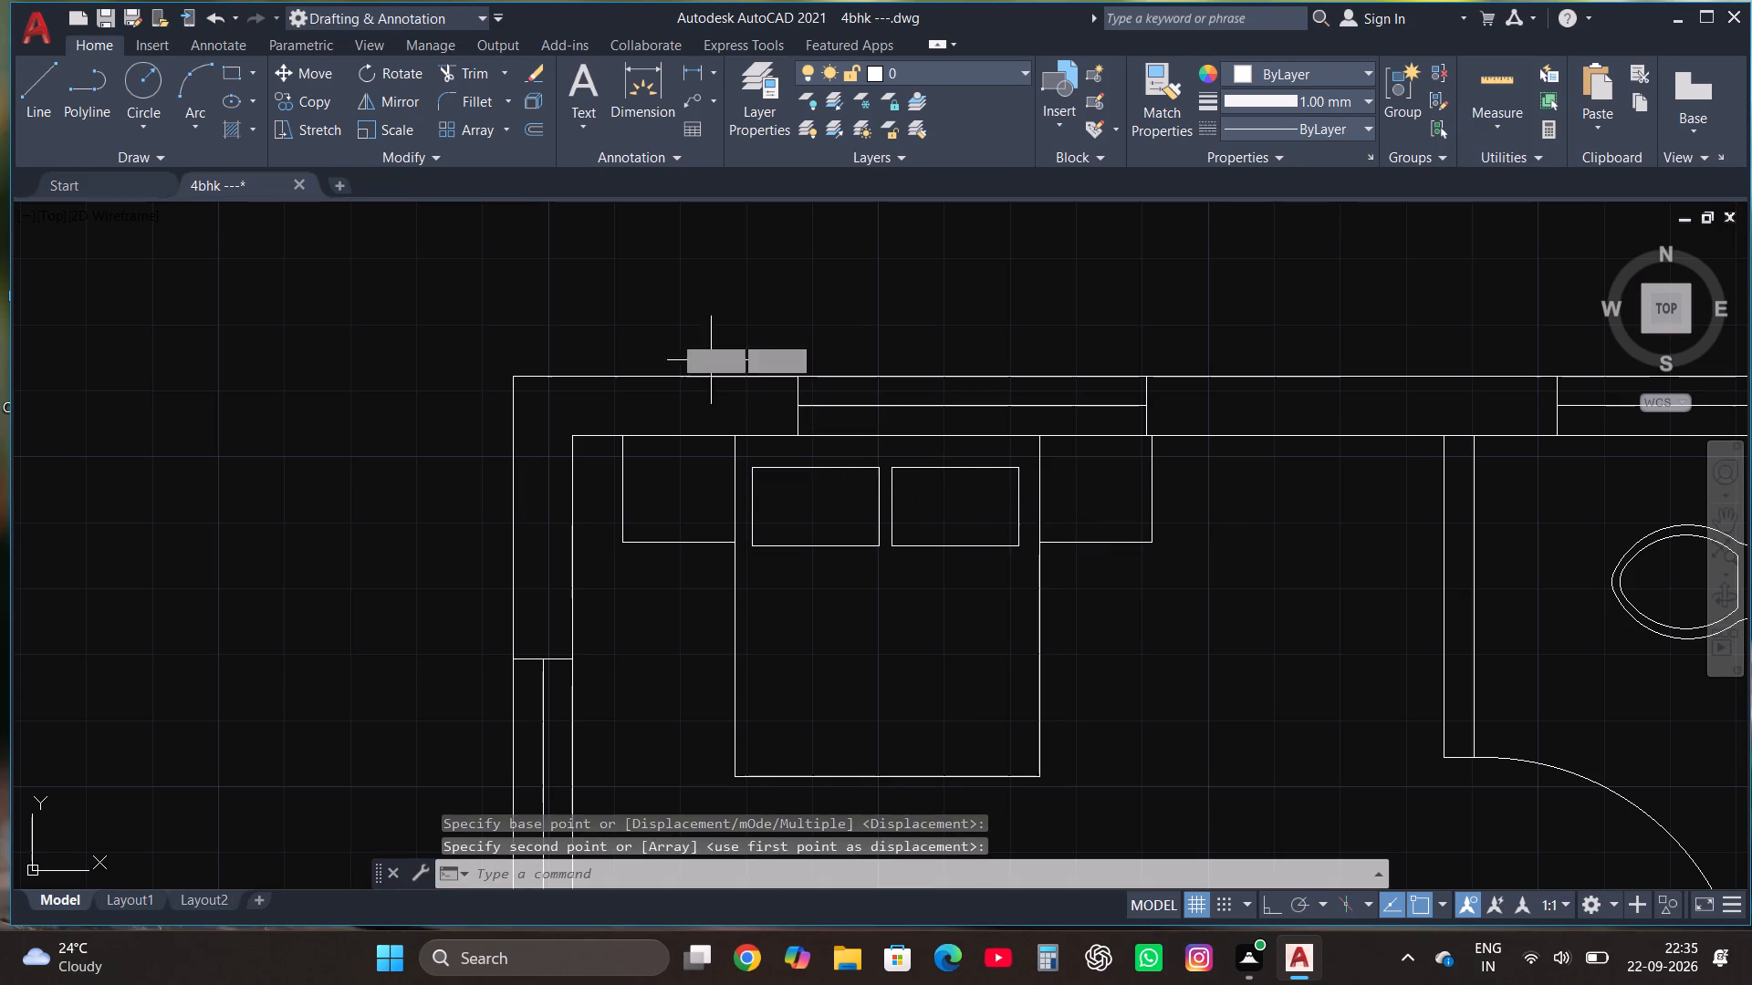
# Draw a vertical blanket line with Ortho on from the west pillow's lower edge, trimming it at the bed's foot edge.
pyautogui.click(27, 81)
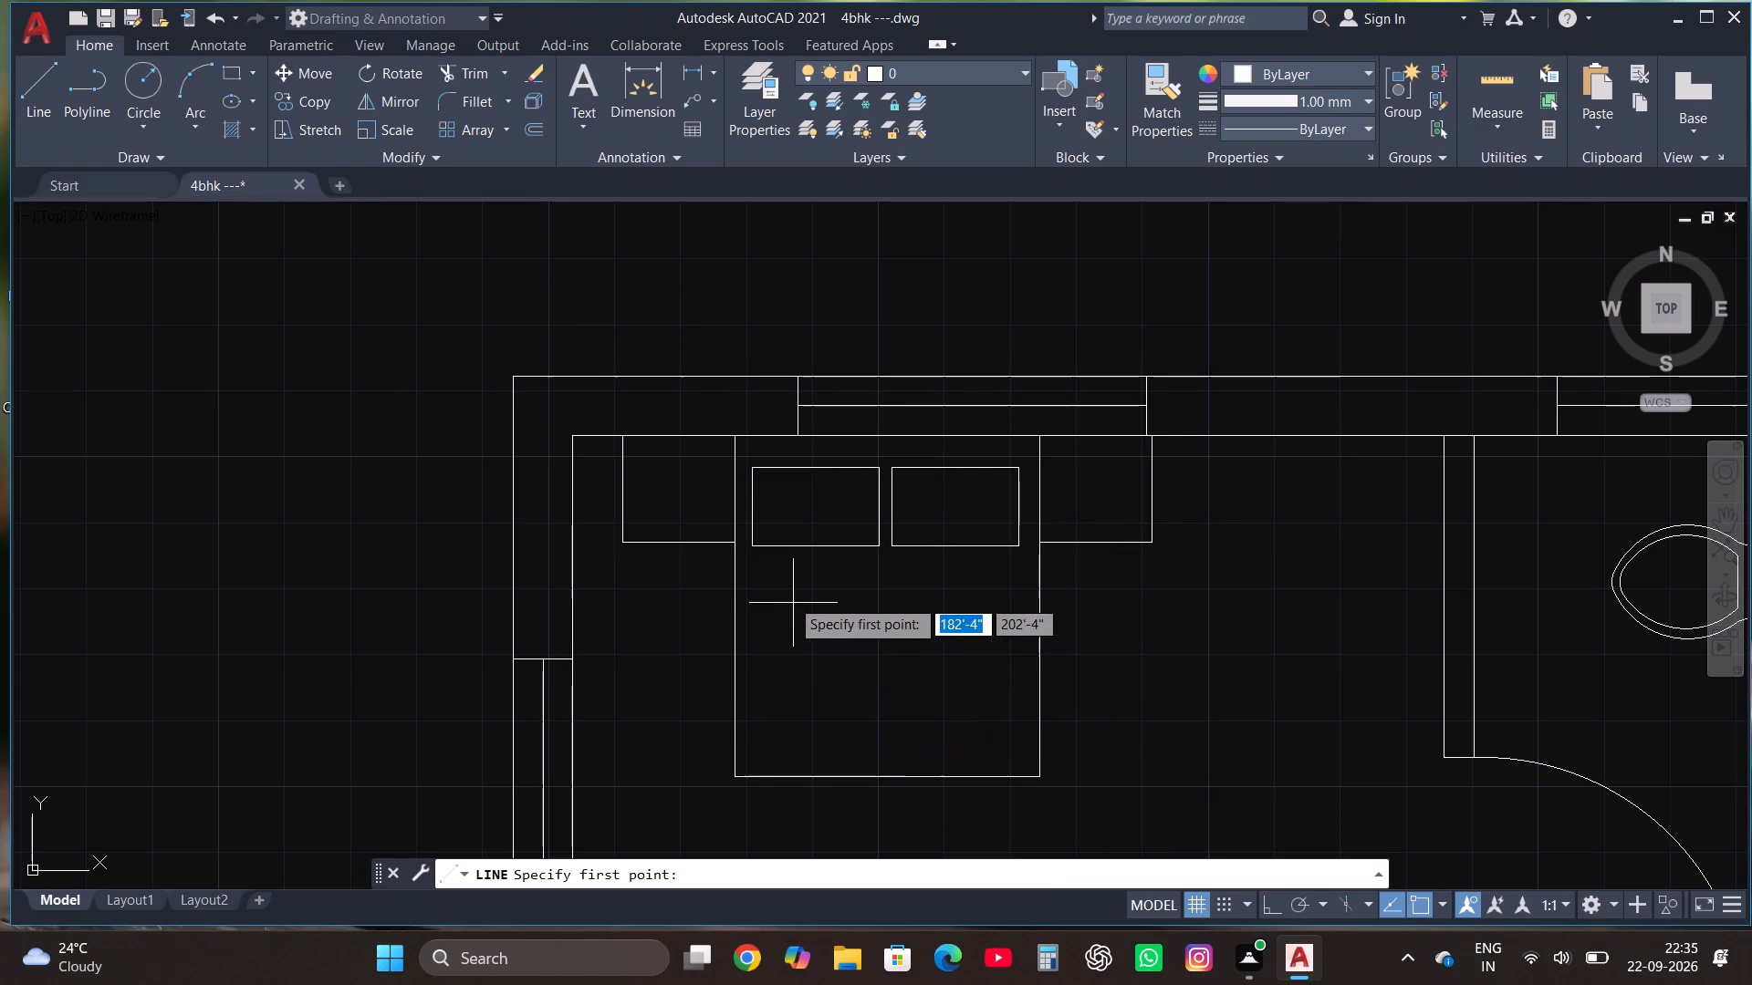
pyautogui.click(772, 544)
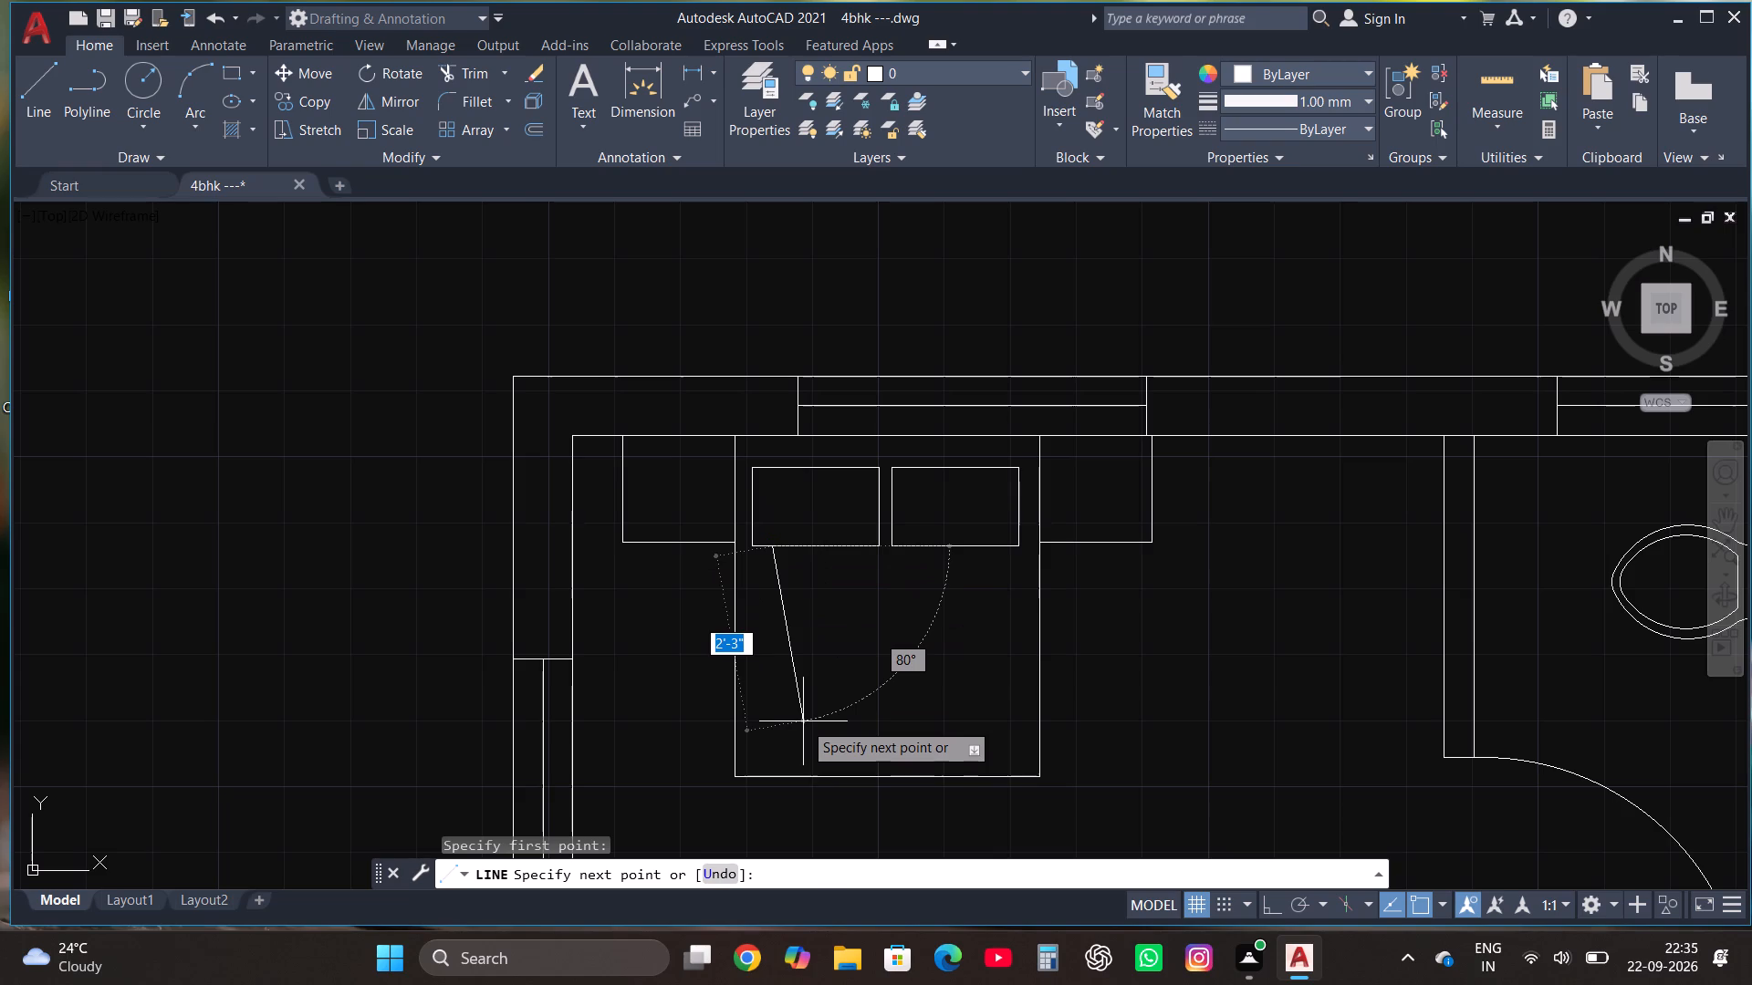
pyautogui.press('F8')
pyautogui.click(753, 804)
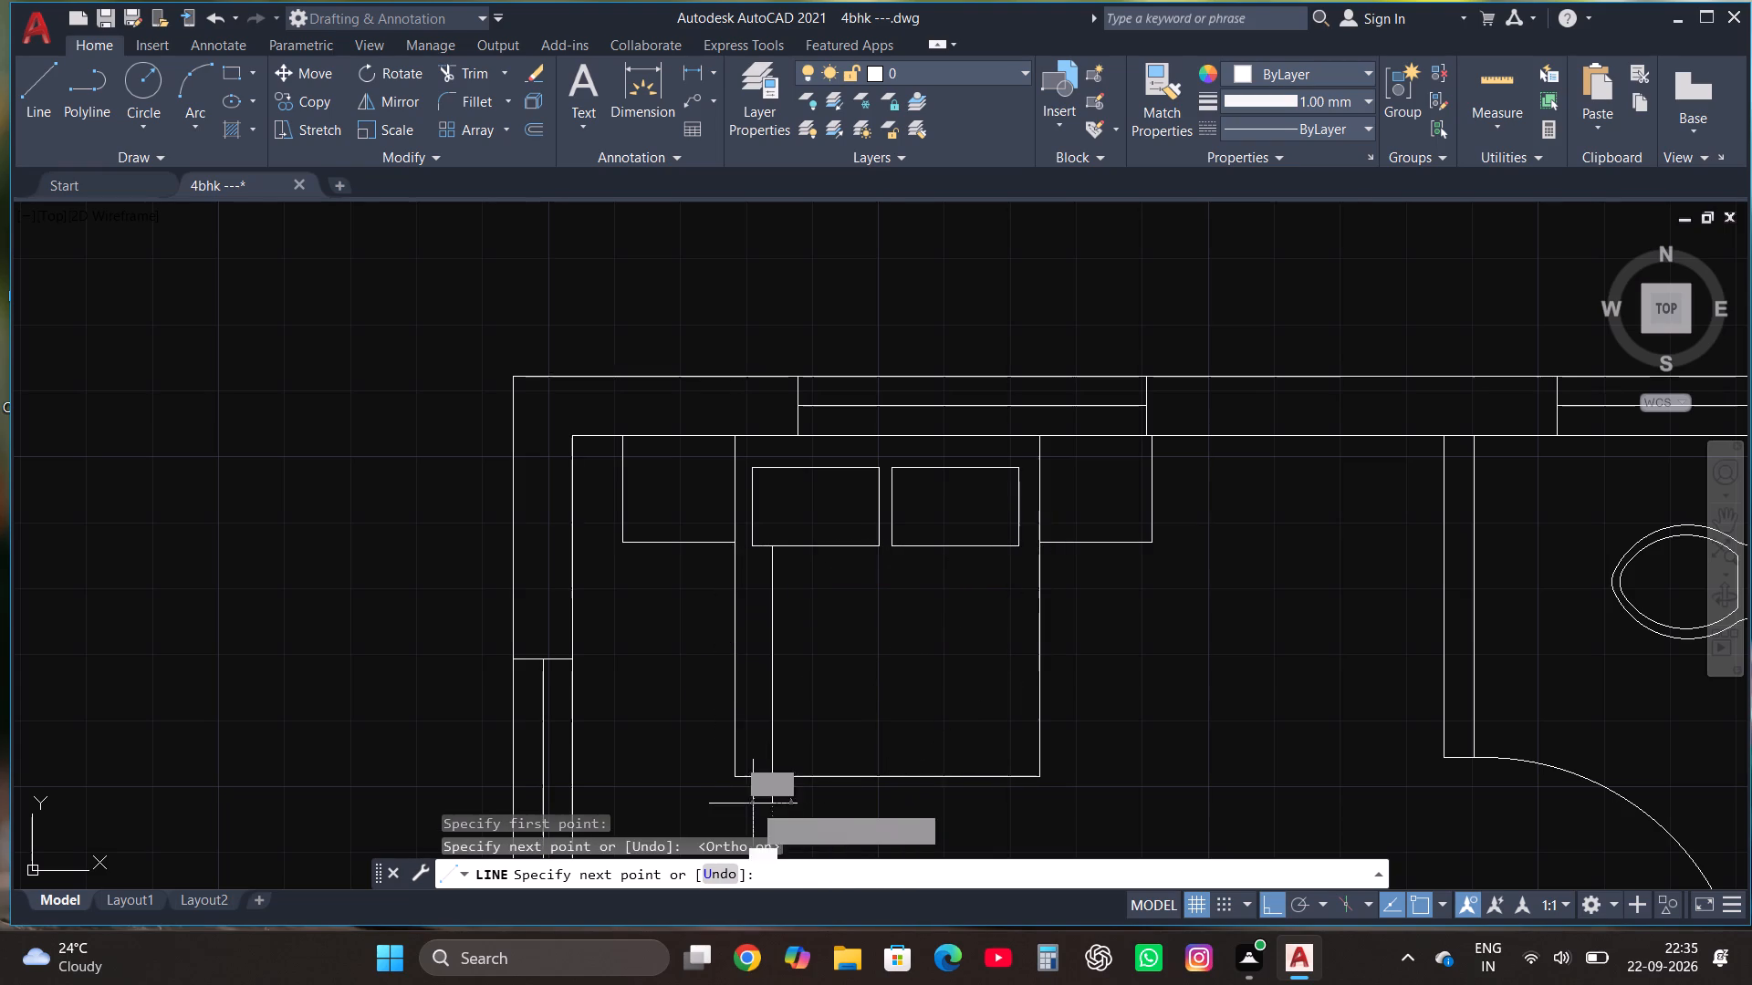
pyautogui.click(470, 78)
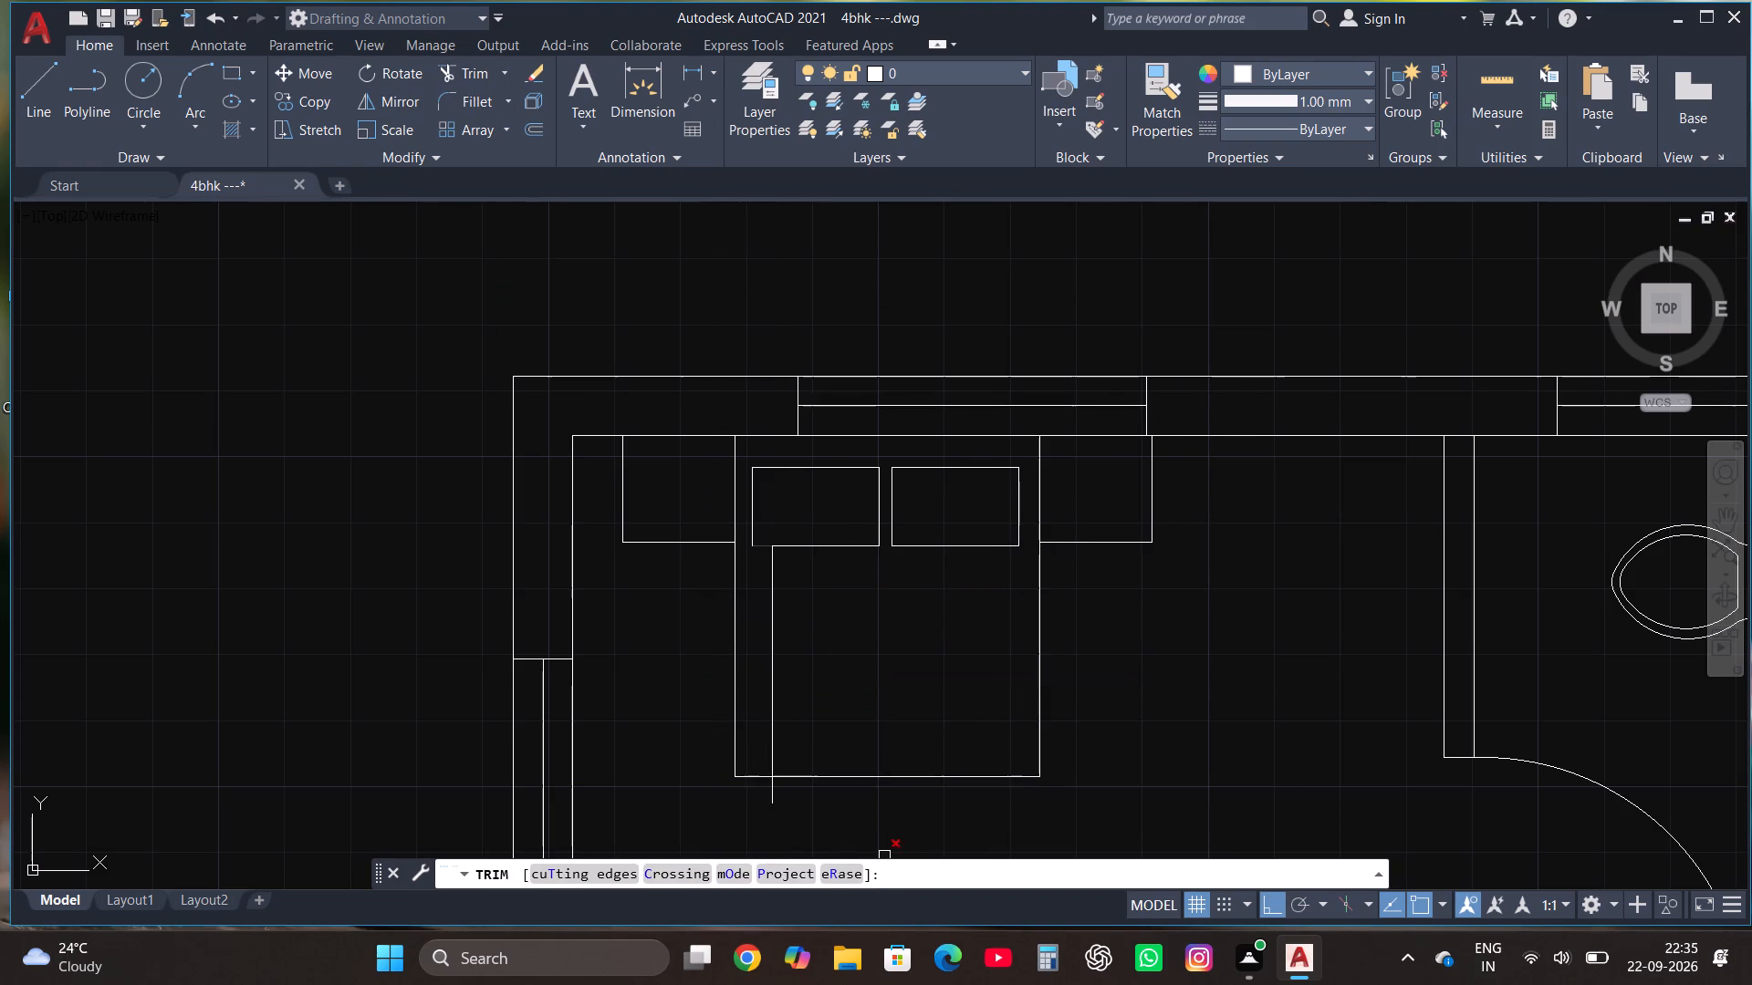
pyautogui.click(775, 797)
pyautogui.press('Escape')
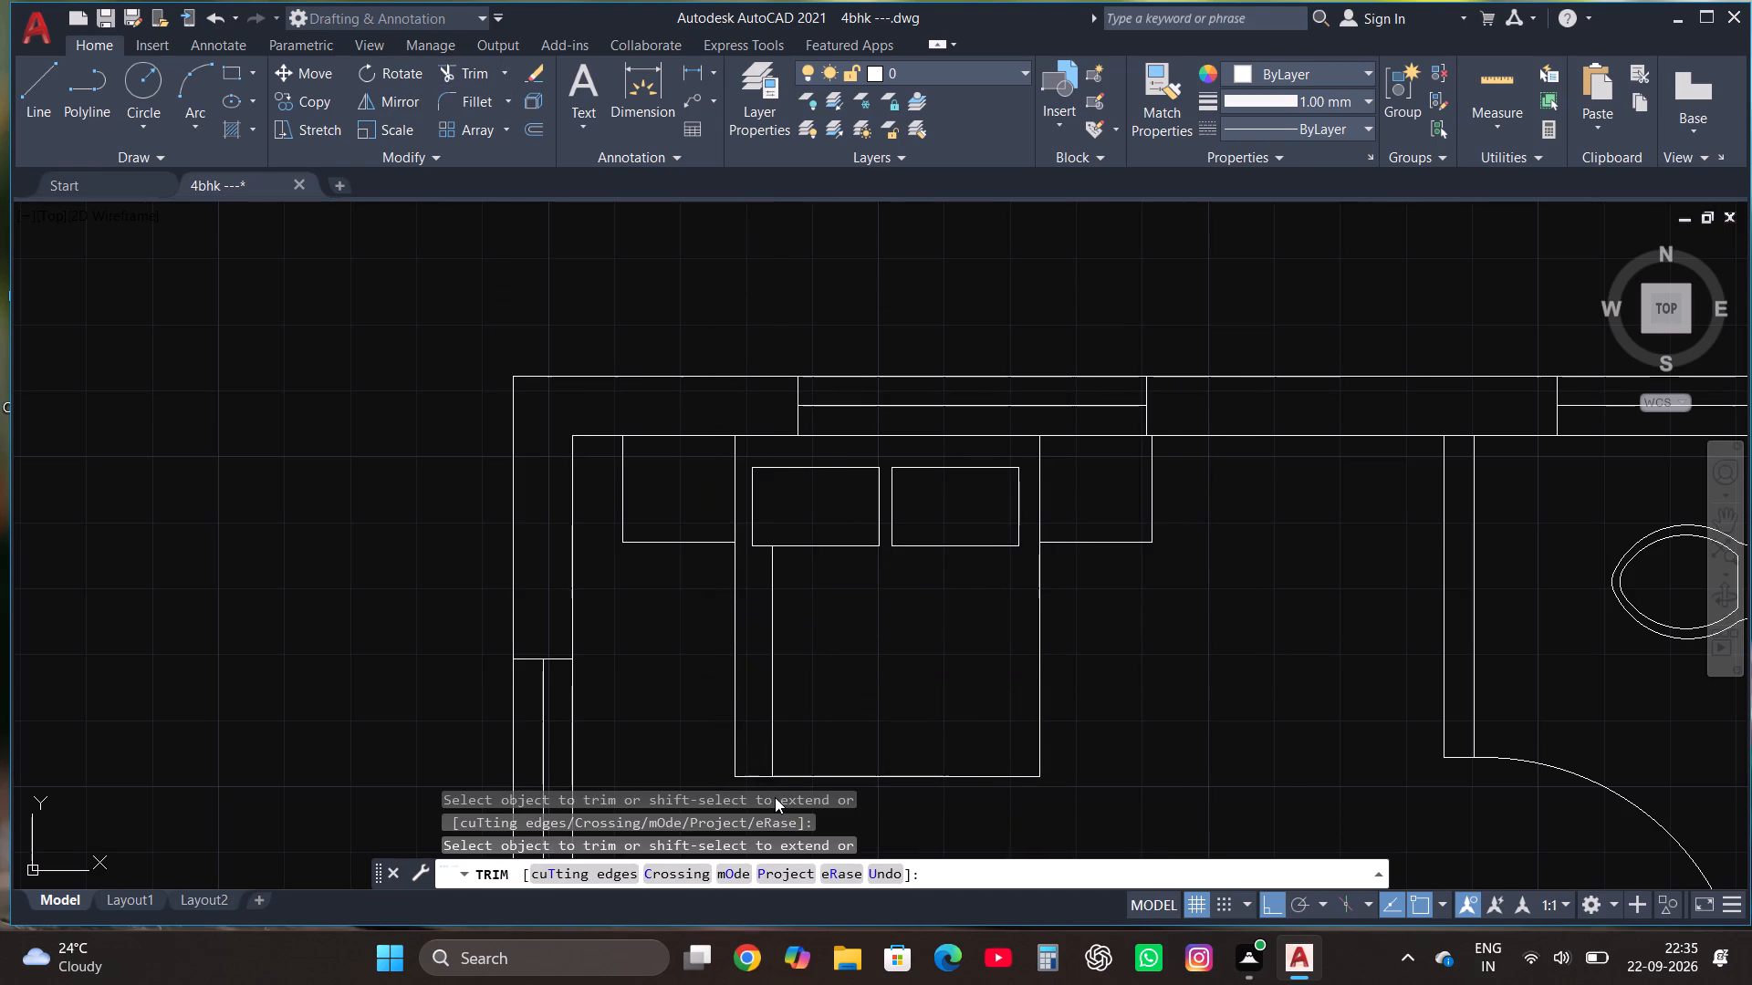
# Make two copies of the vertical blanket line to its east, with the farther one about 2" from the original.
pyautogui.click(767, 741)
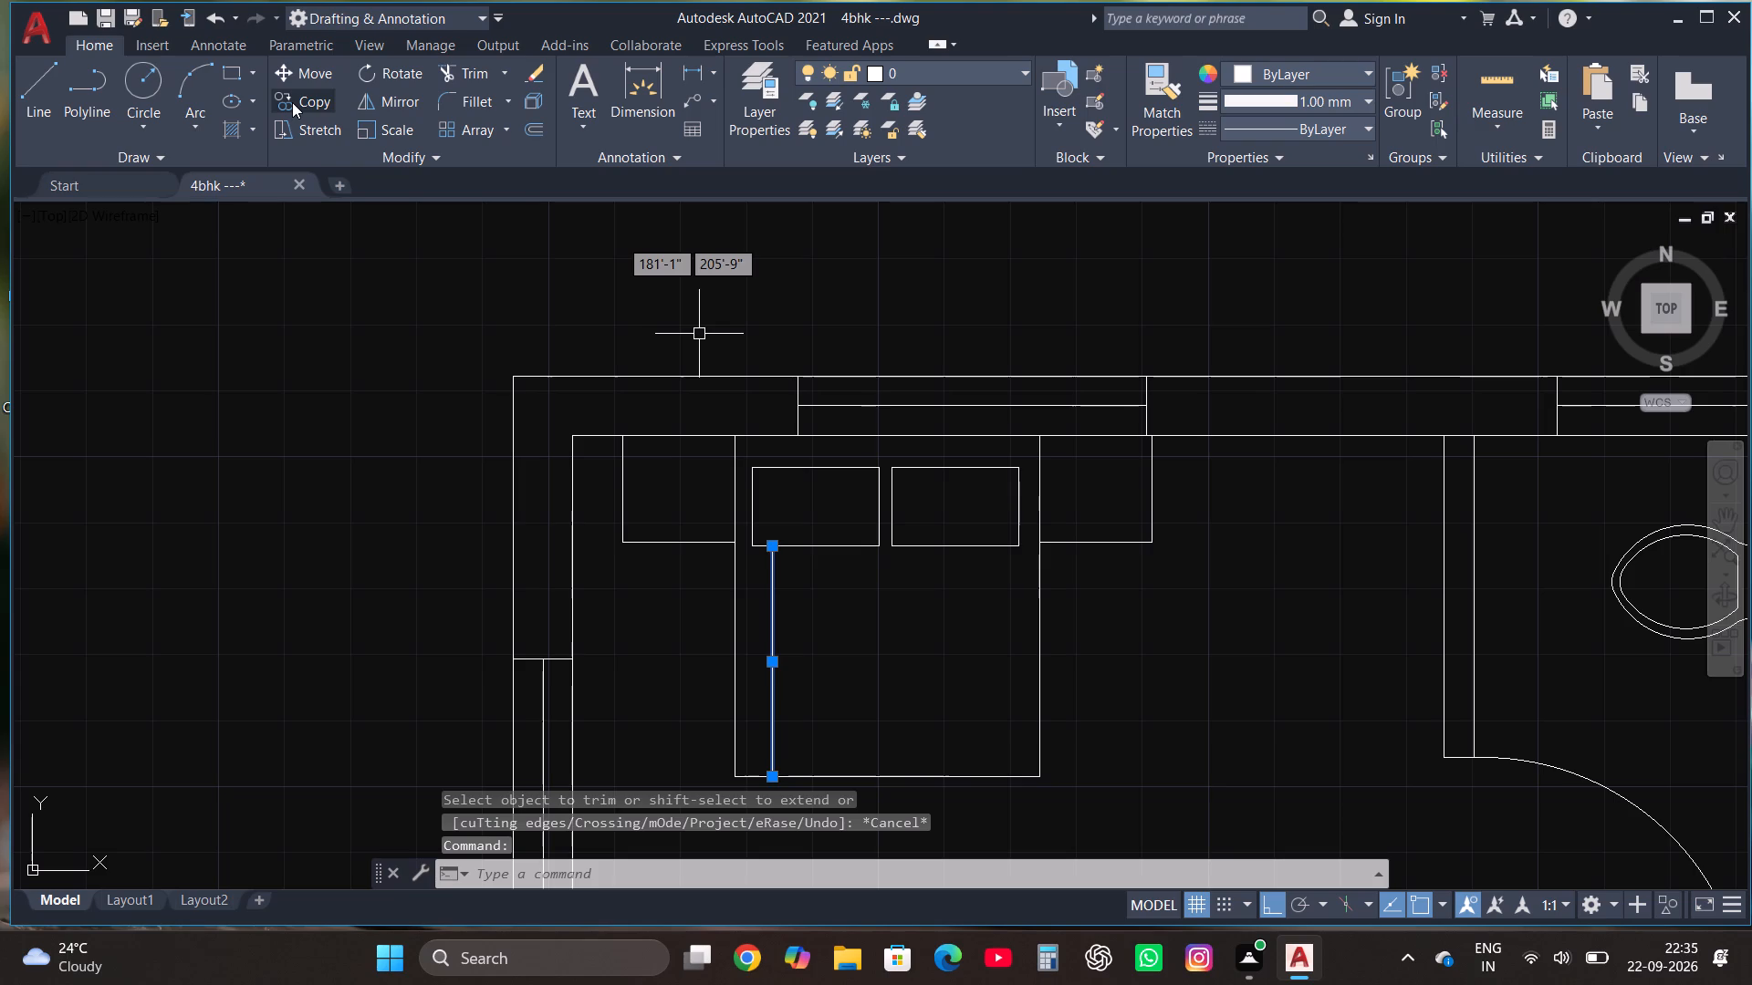
pyautogui.click(292, 102)
pyautogui.click(874, 863)
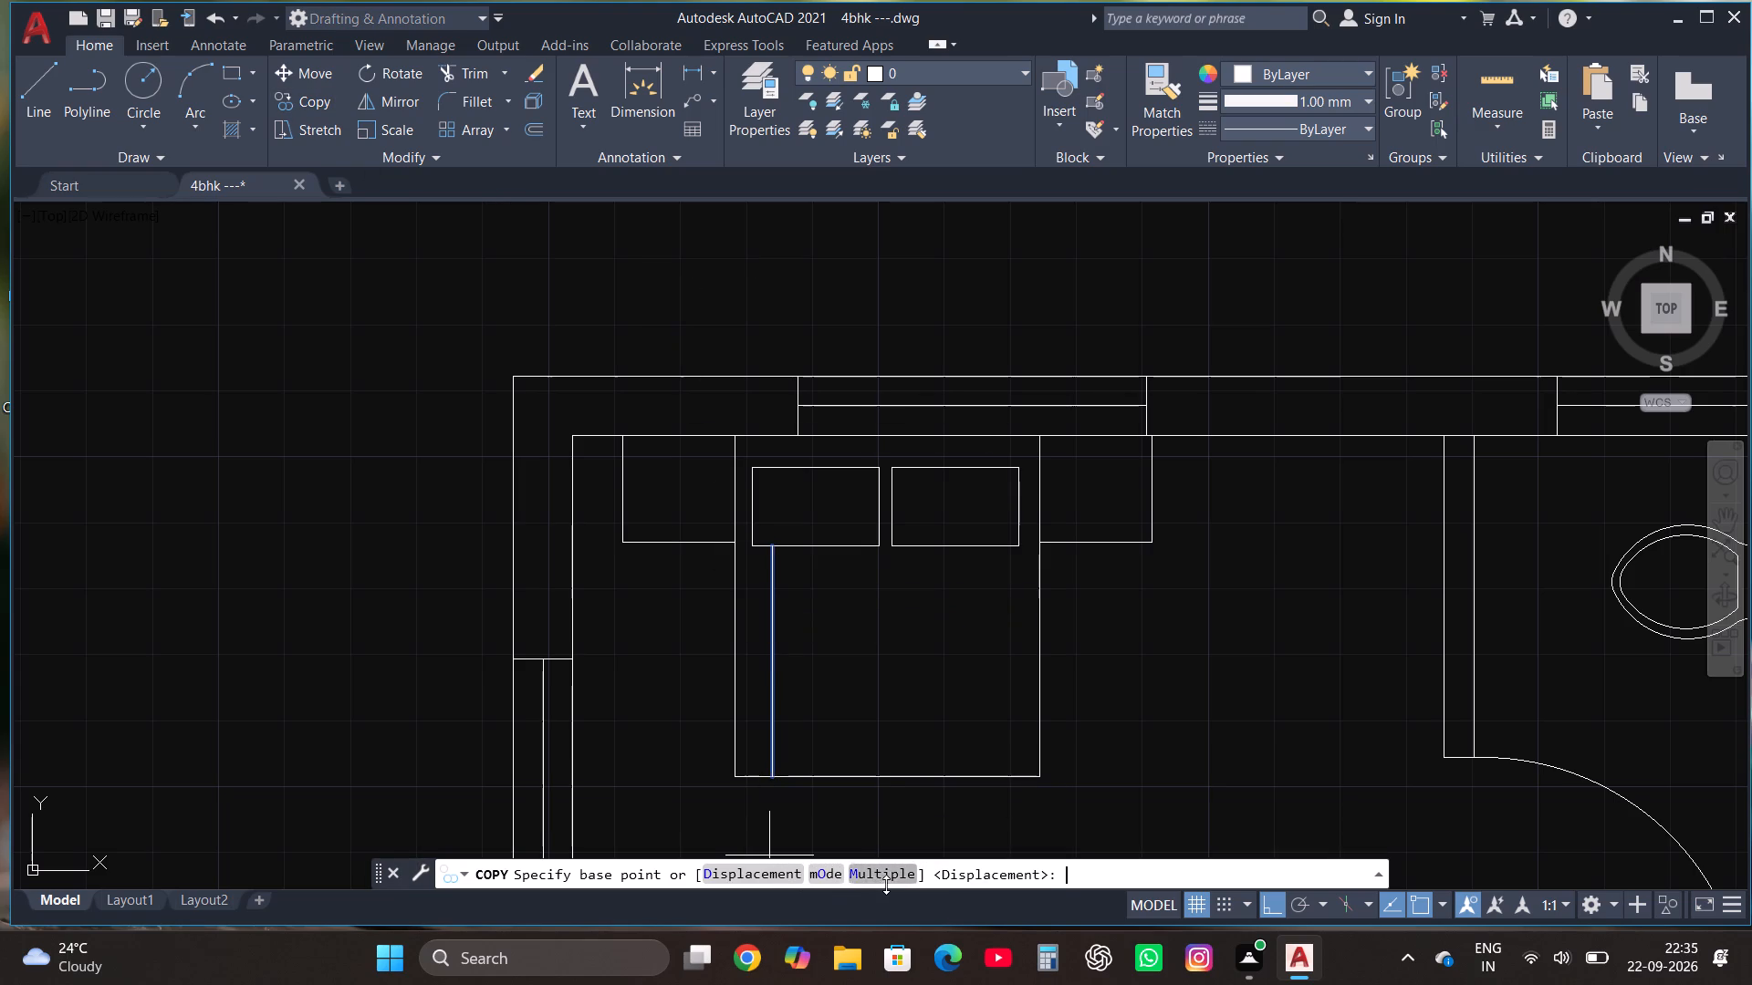
pyautogui.click(887, 886)
pyautogui.click(881, 872)
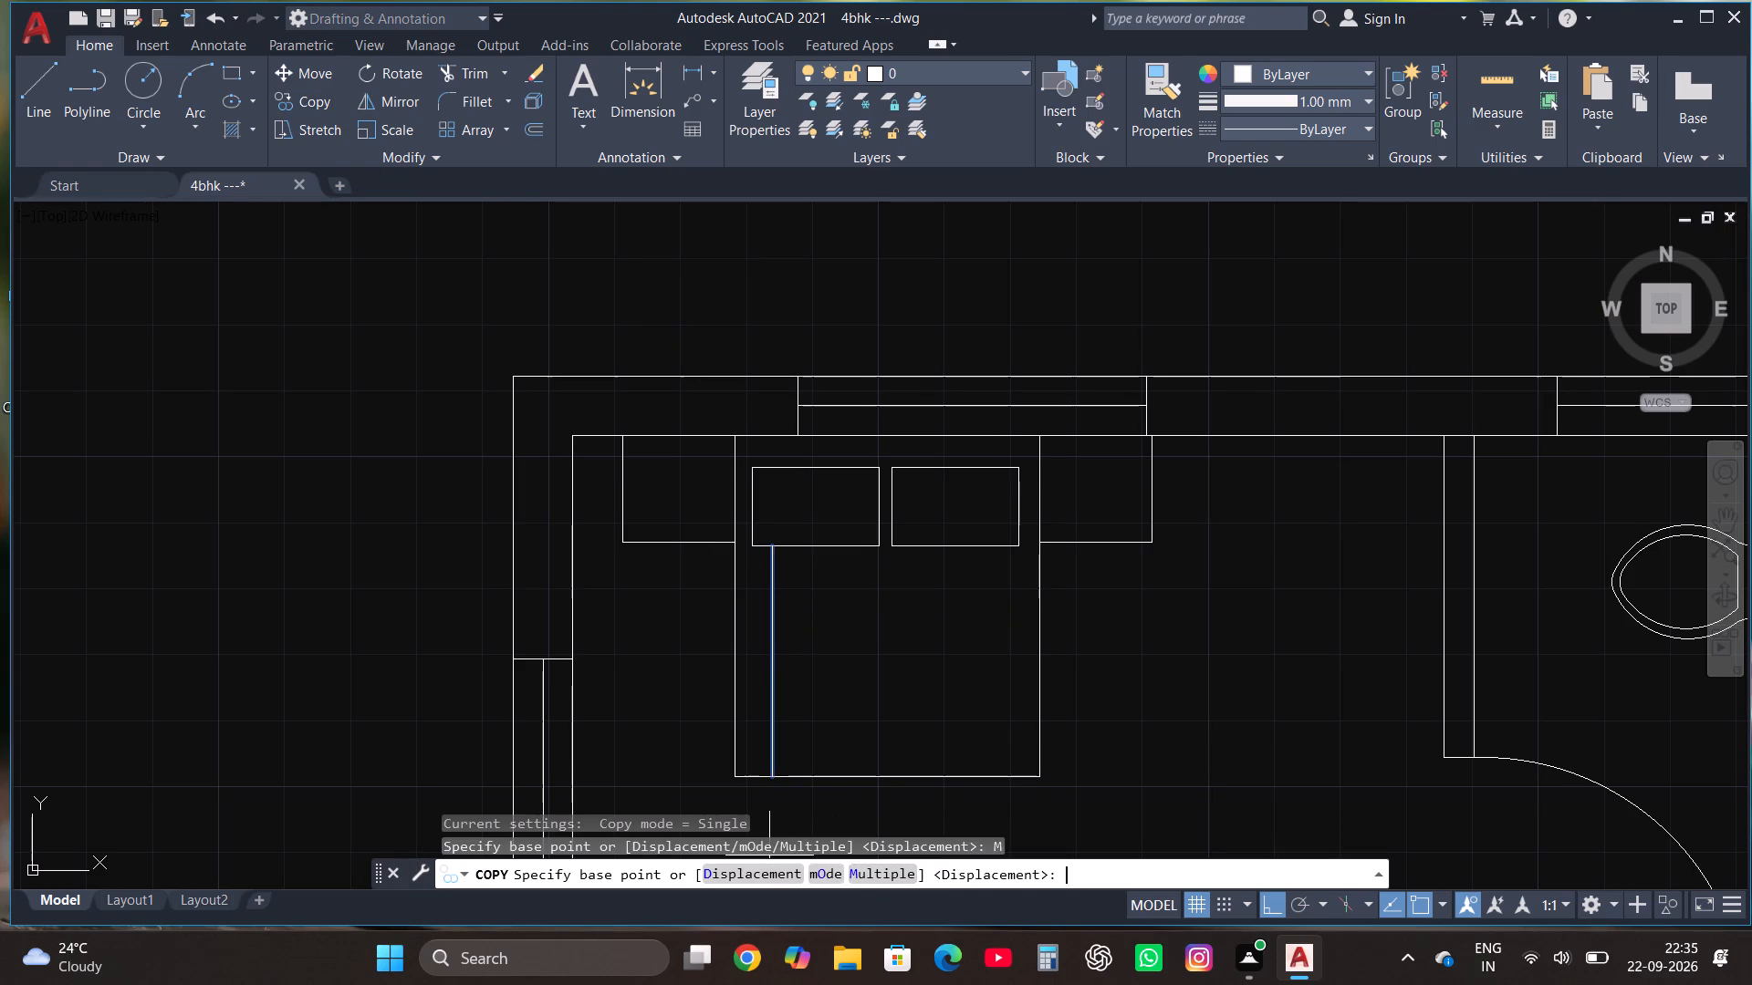
pyautogui.click(770, 682)
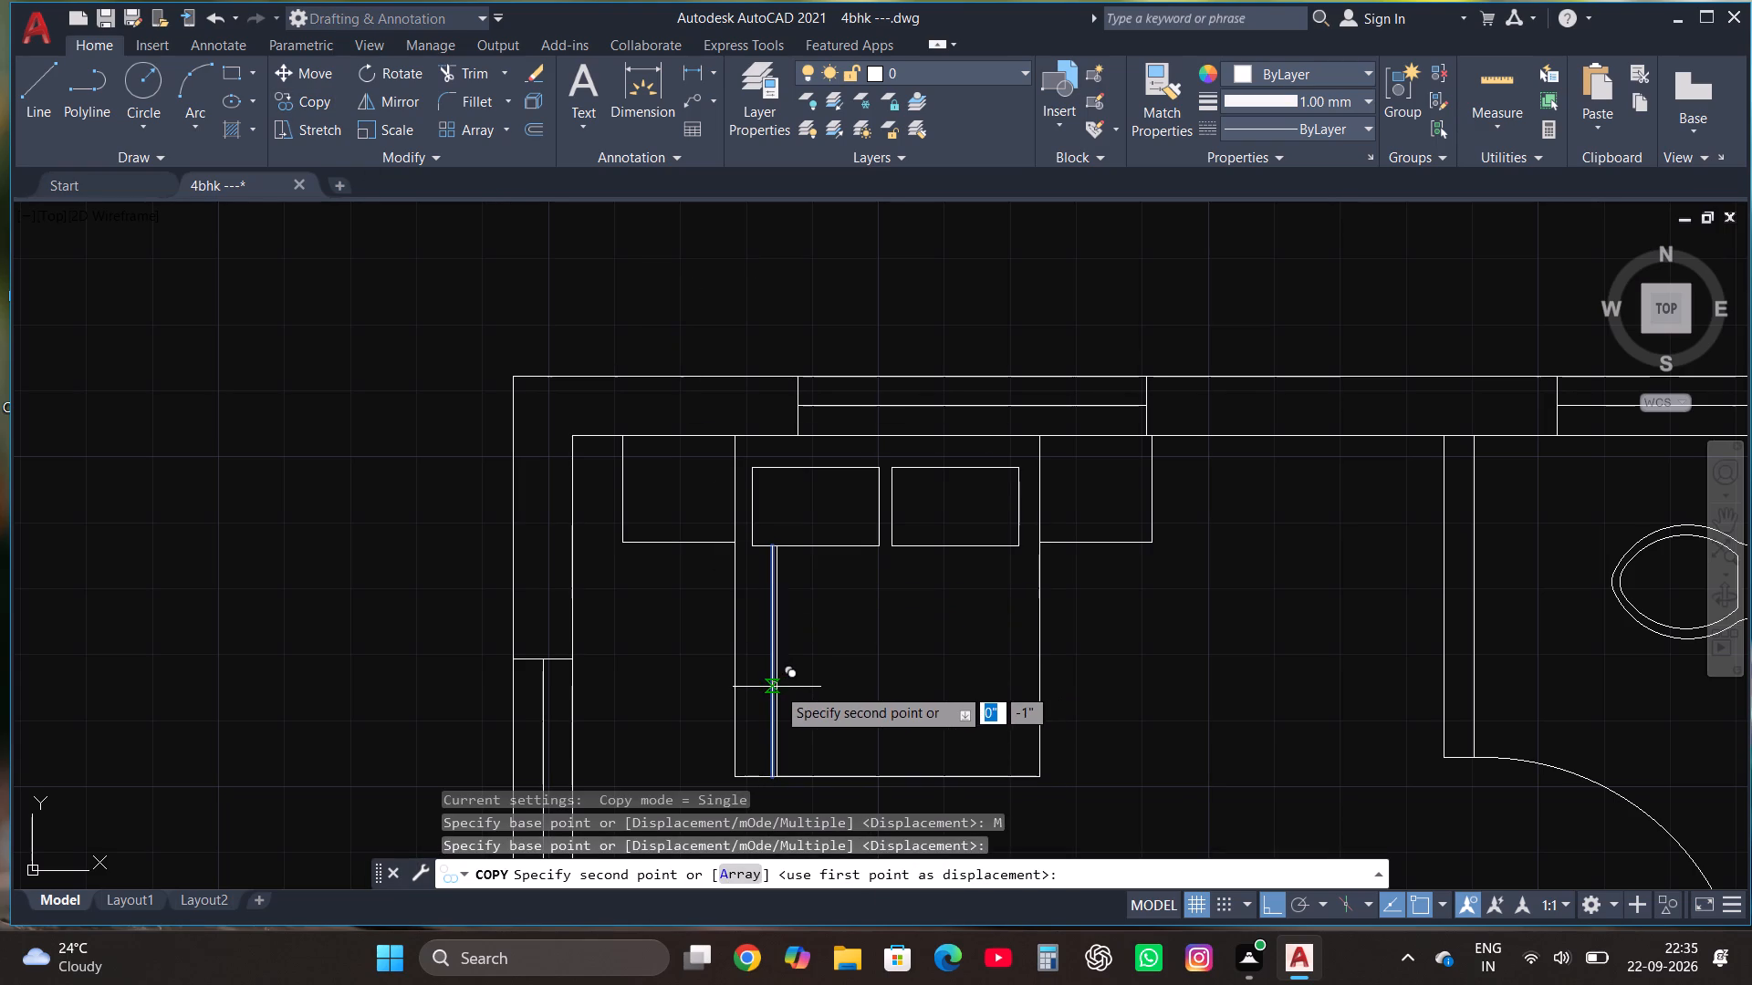
pyautogui.click(779, 687)
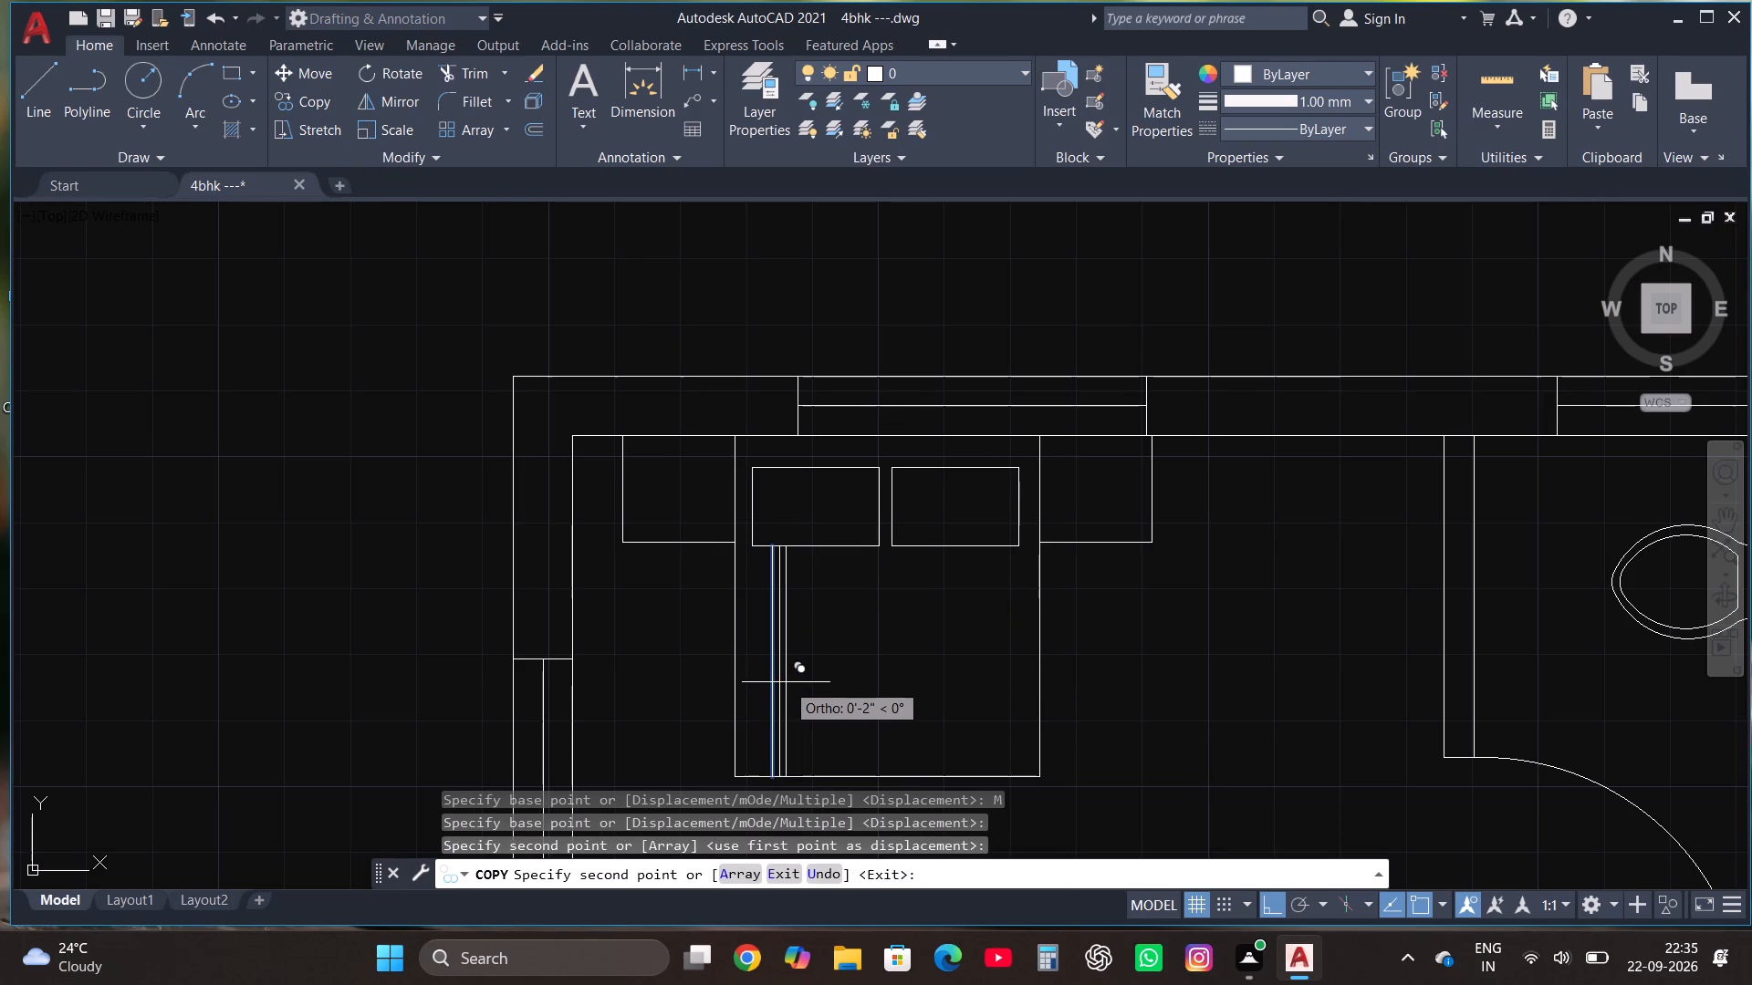
pyautogui.click(786, 682)
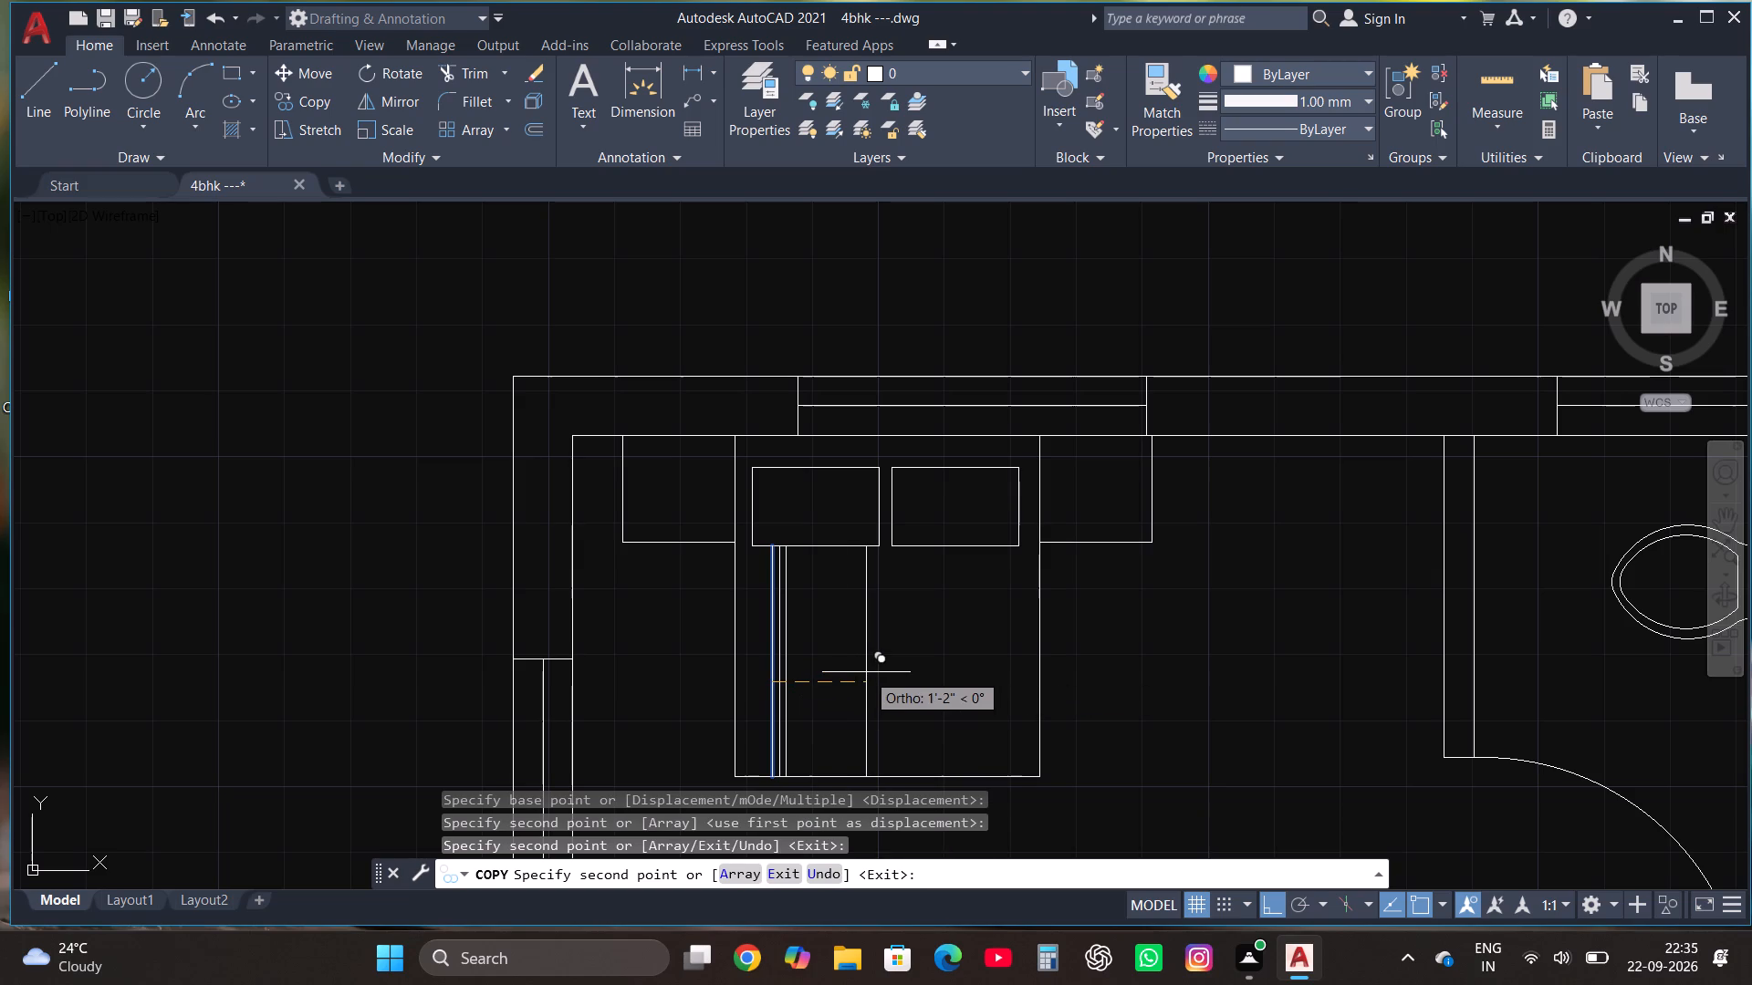
pyautogui.press('Escape')
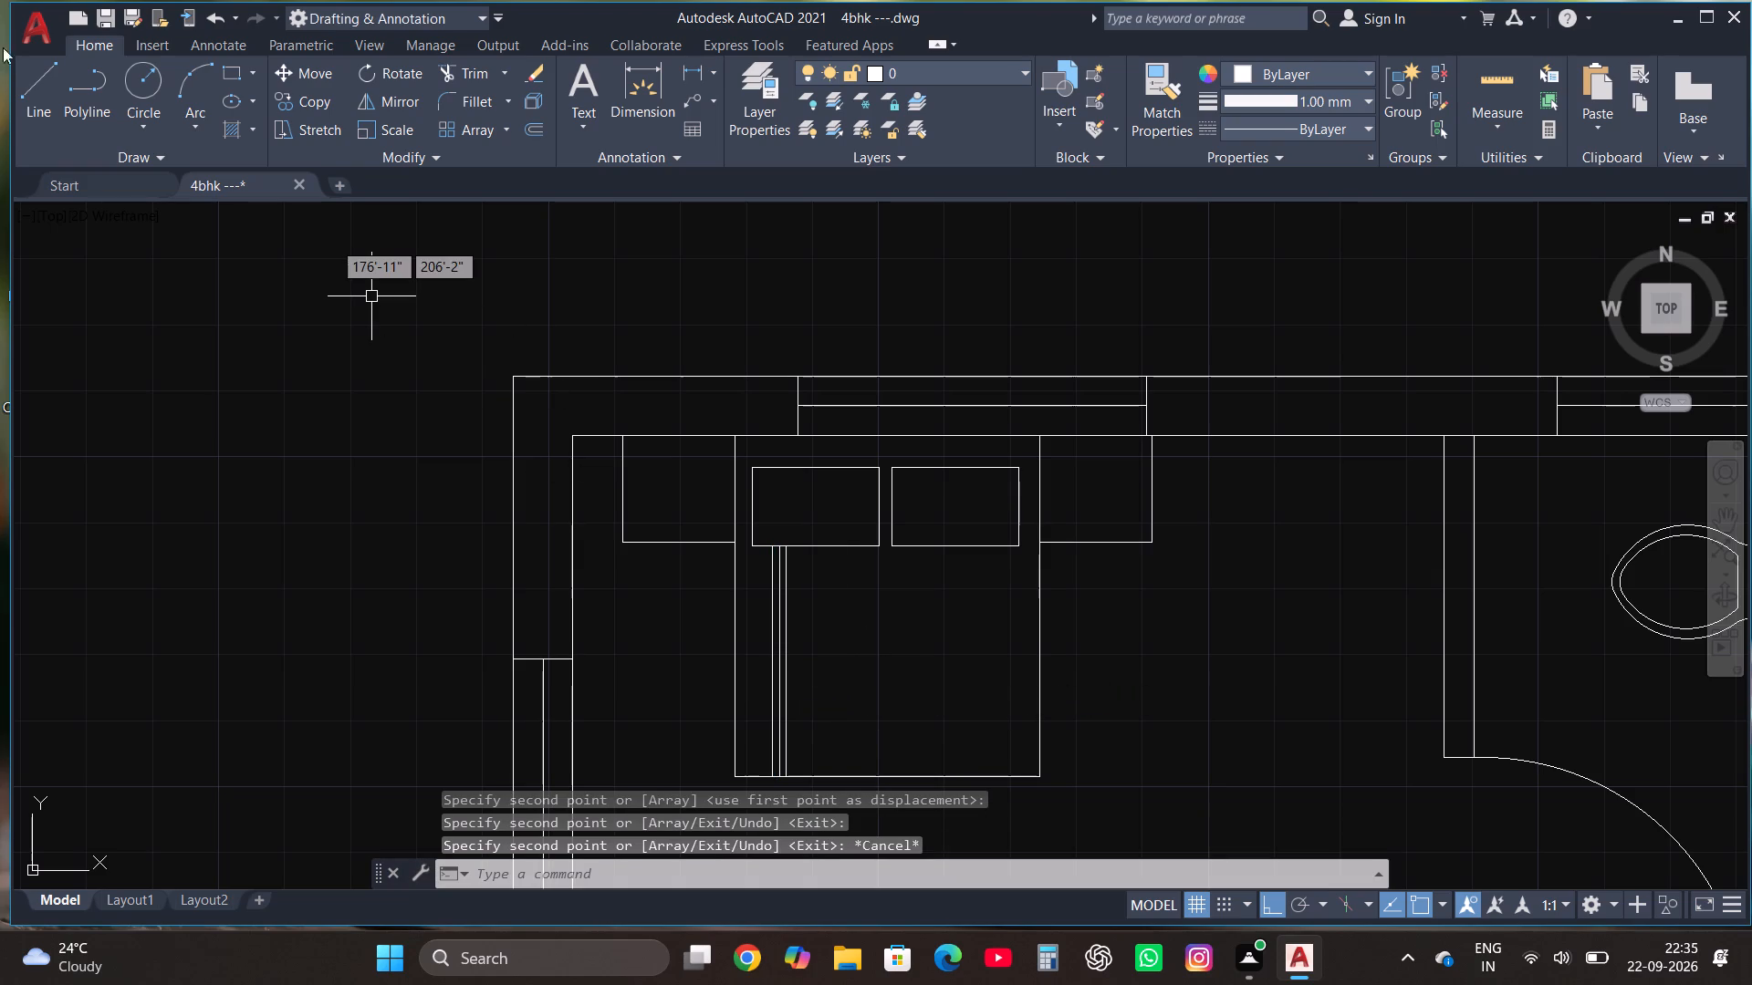
# Draw a horizontal blanket line below the pillows from the easternmost vertical line, trimming it at the bed's east edge.
pyautogui.click(32, 84)
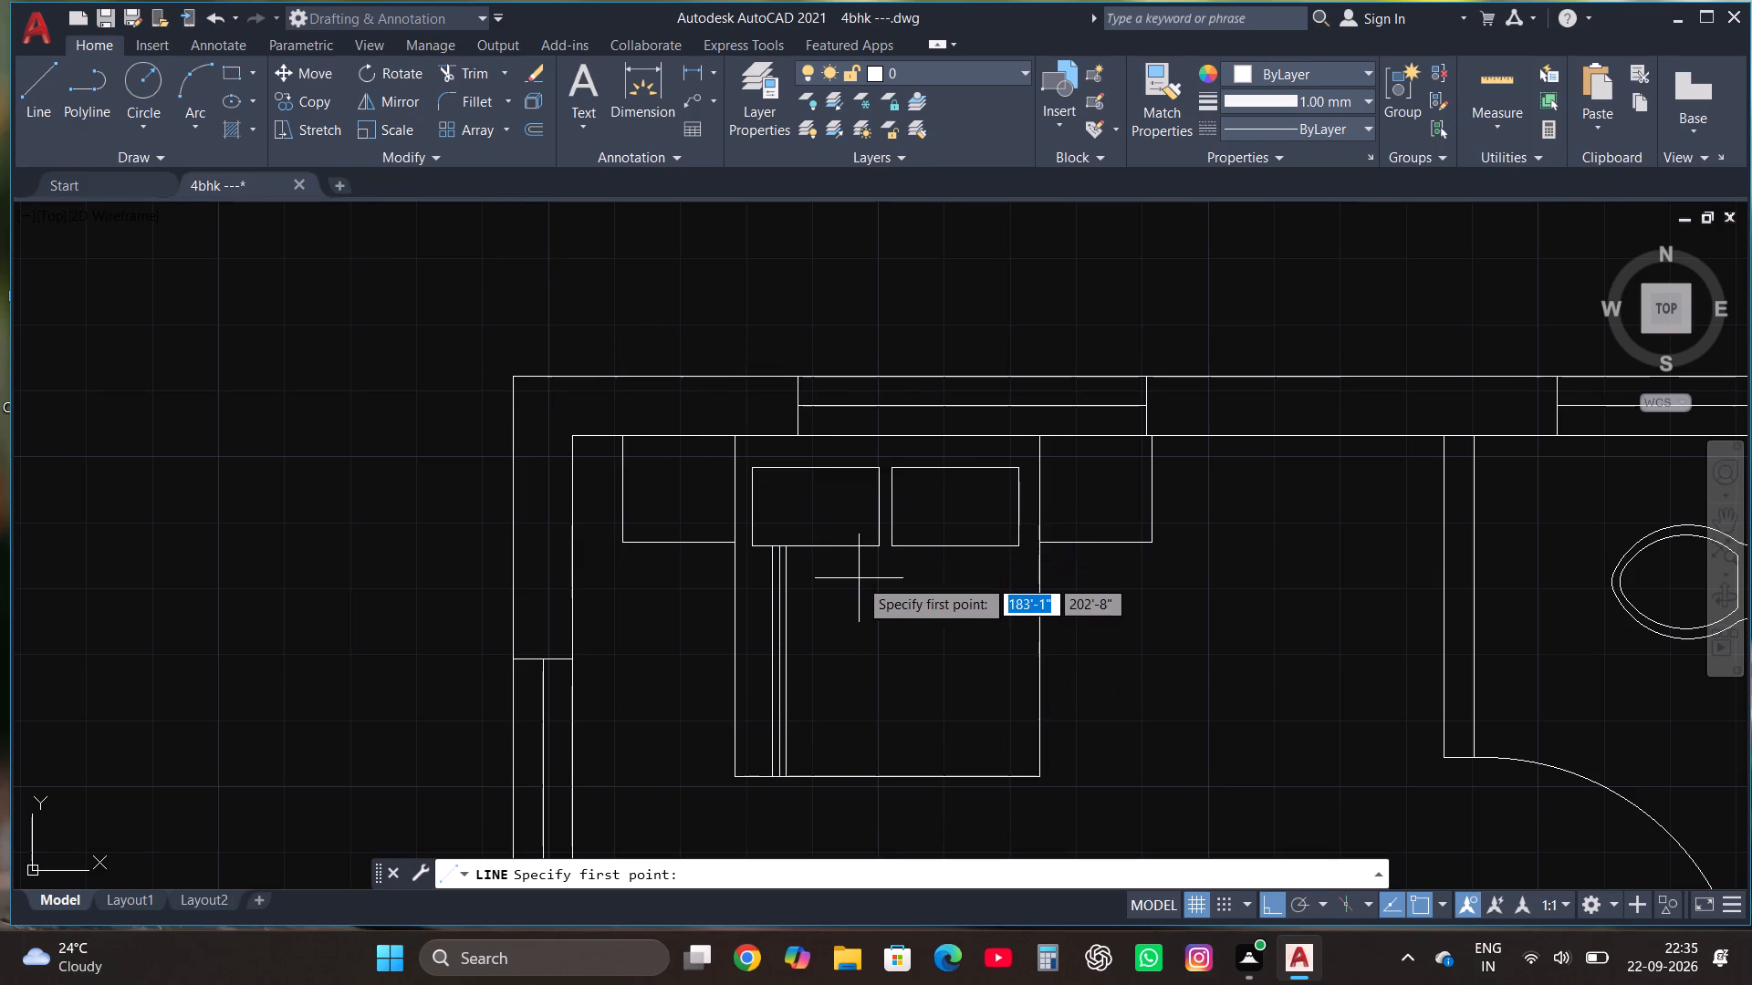
pyautogui.scroll(2, 859, 578)
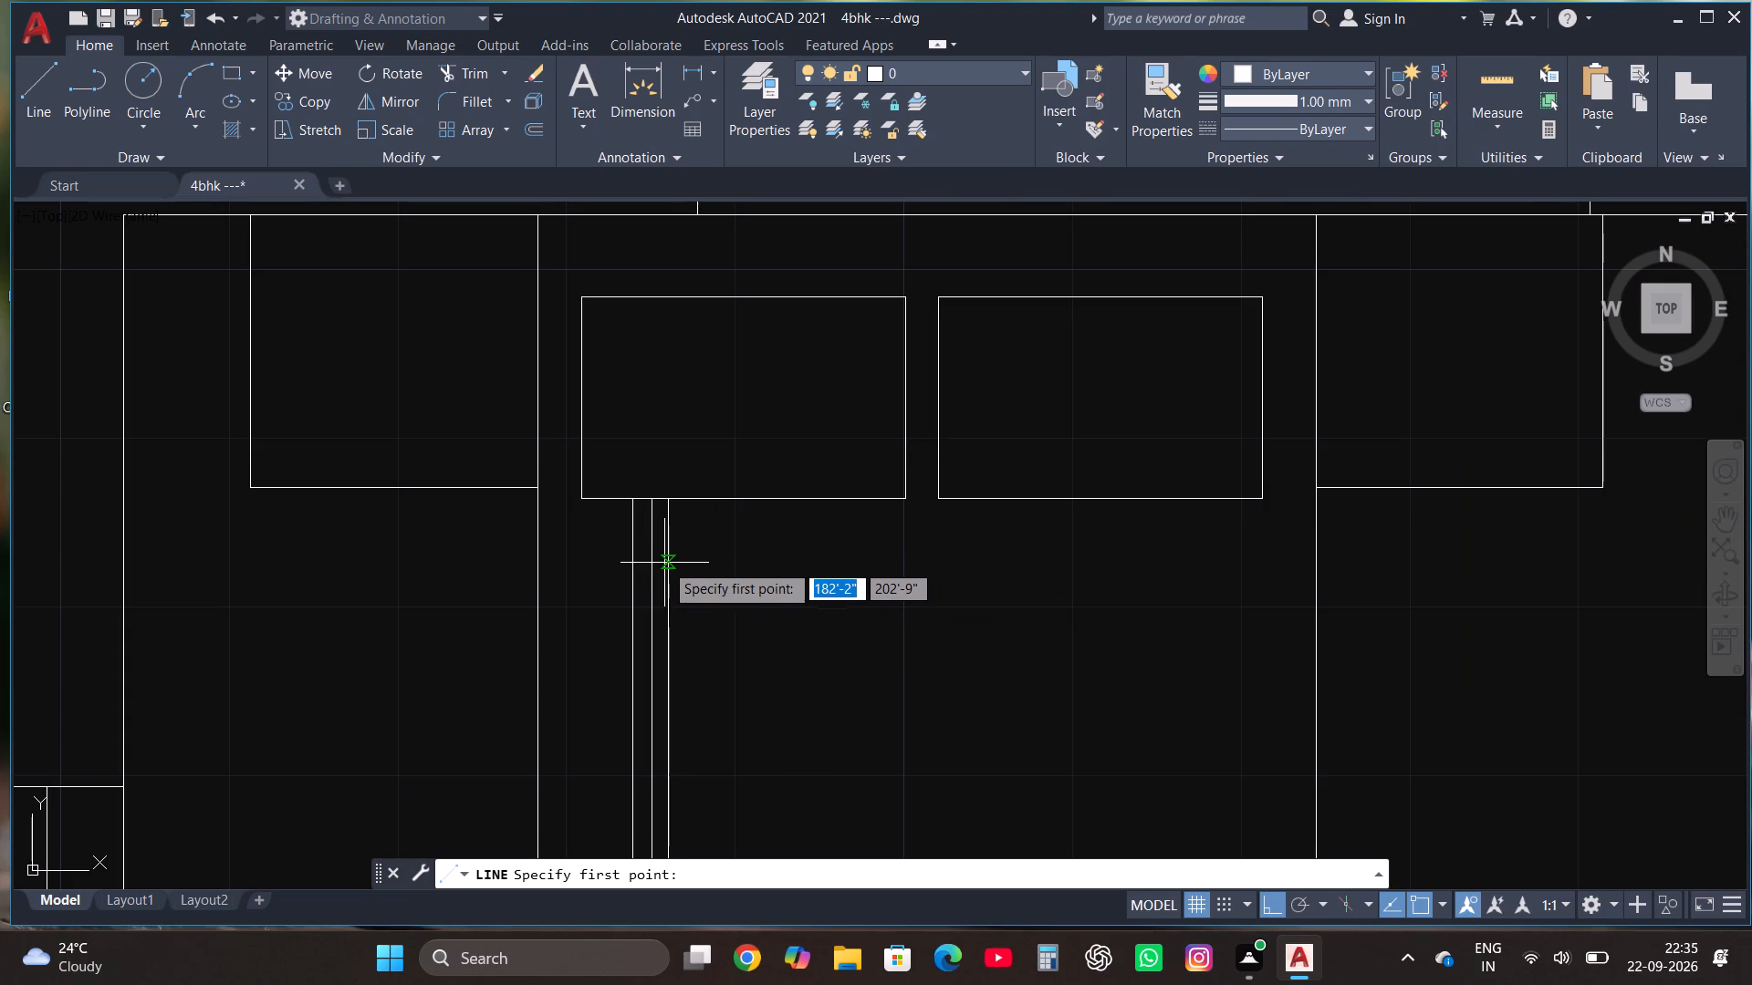
pyautogui.click(668, 581)
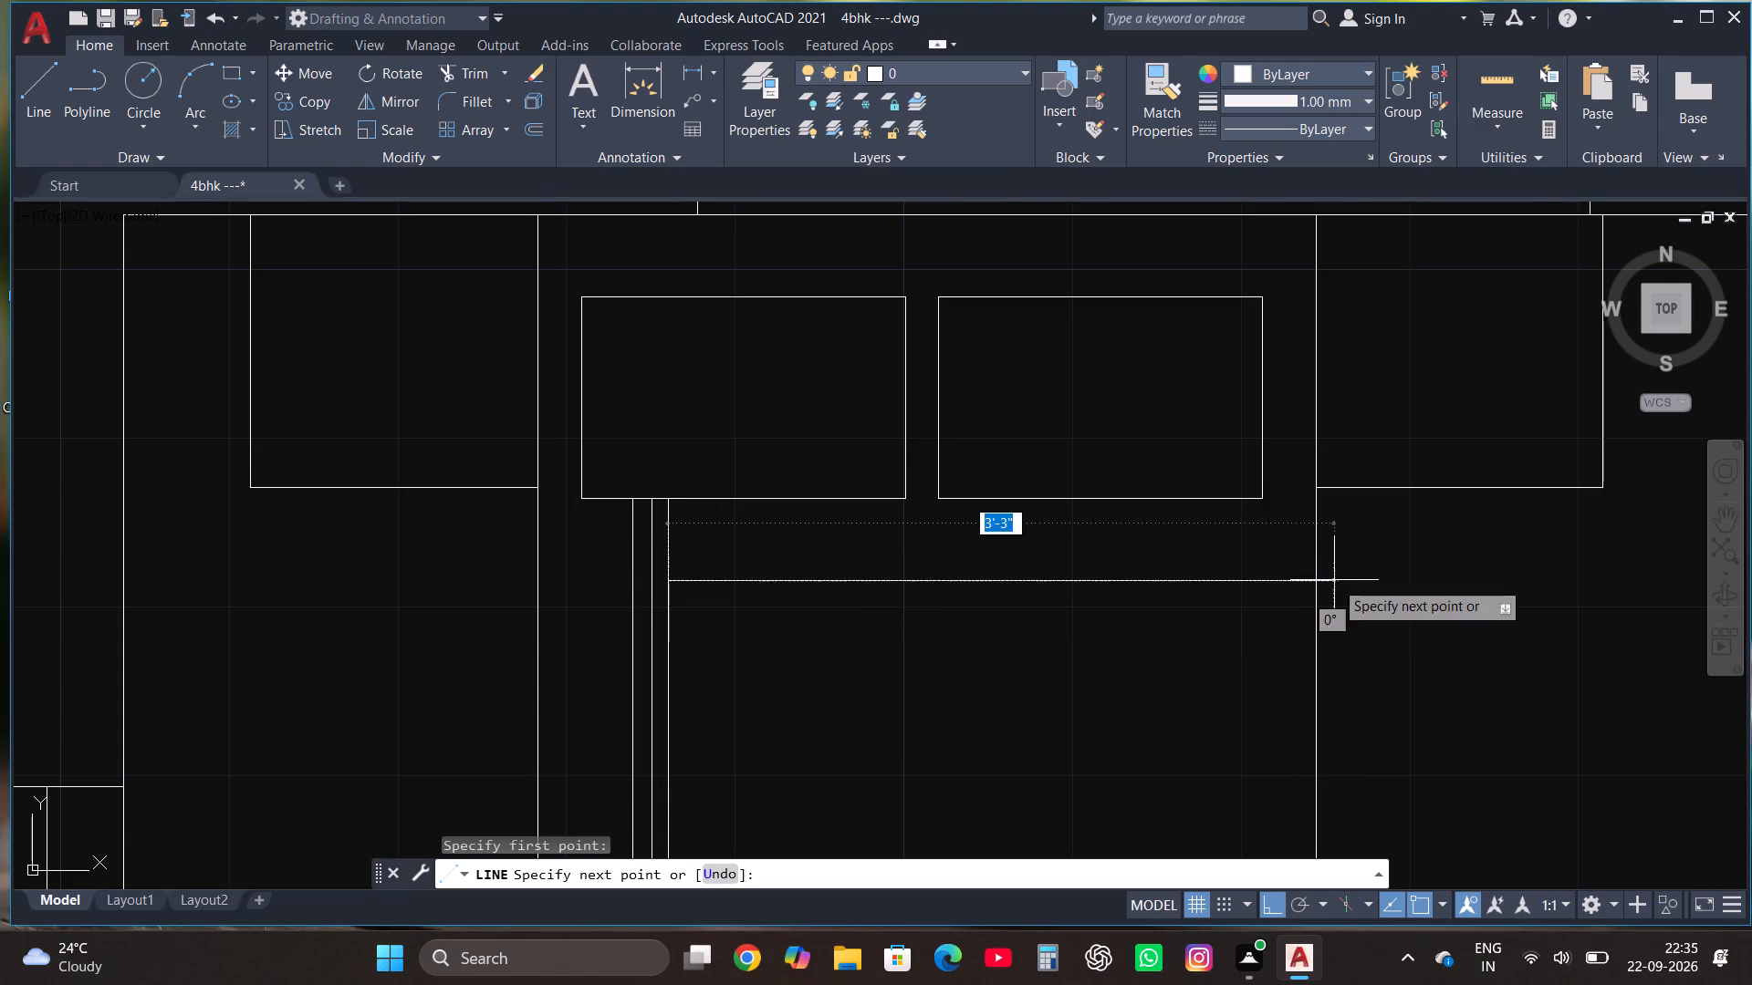
pyautogui.click(1336, 580)
pyautogui.click(485, 78)
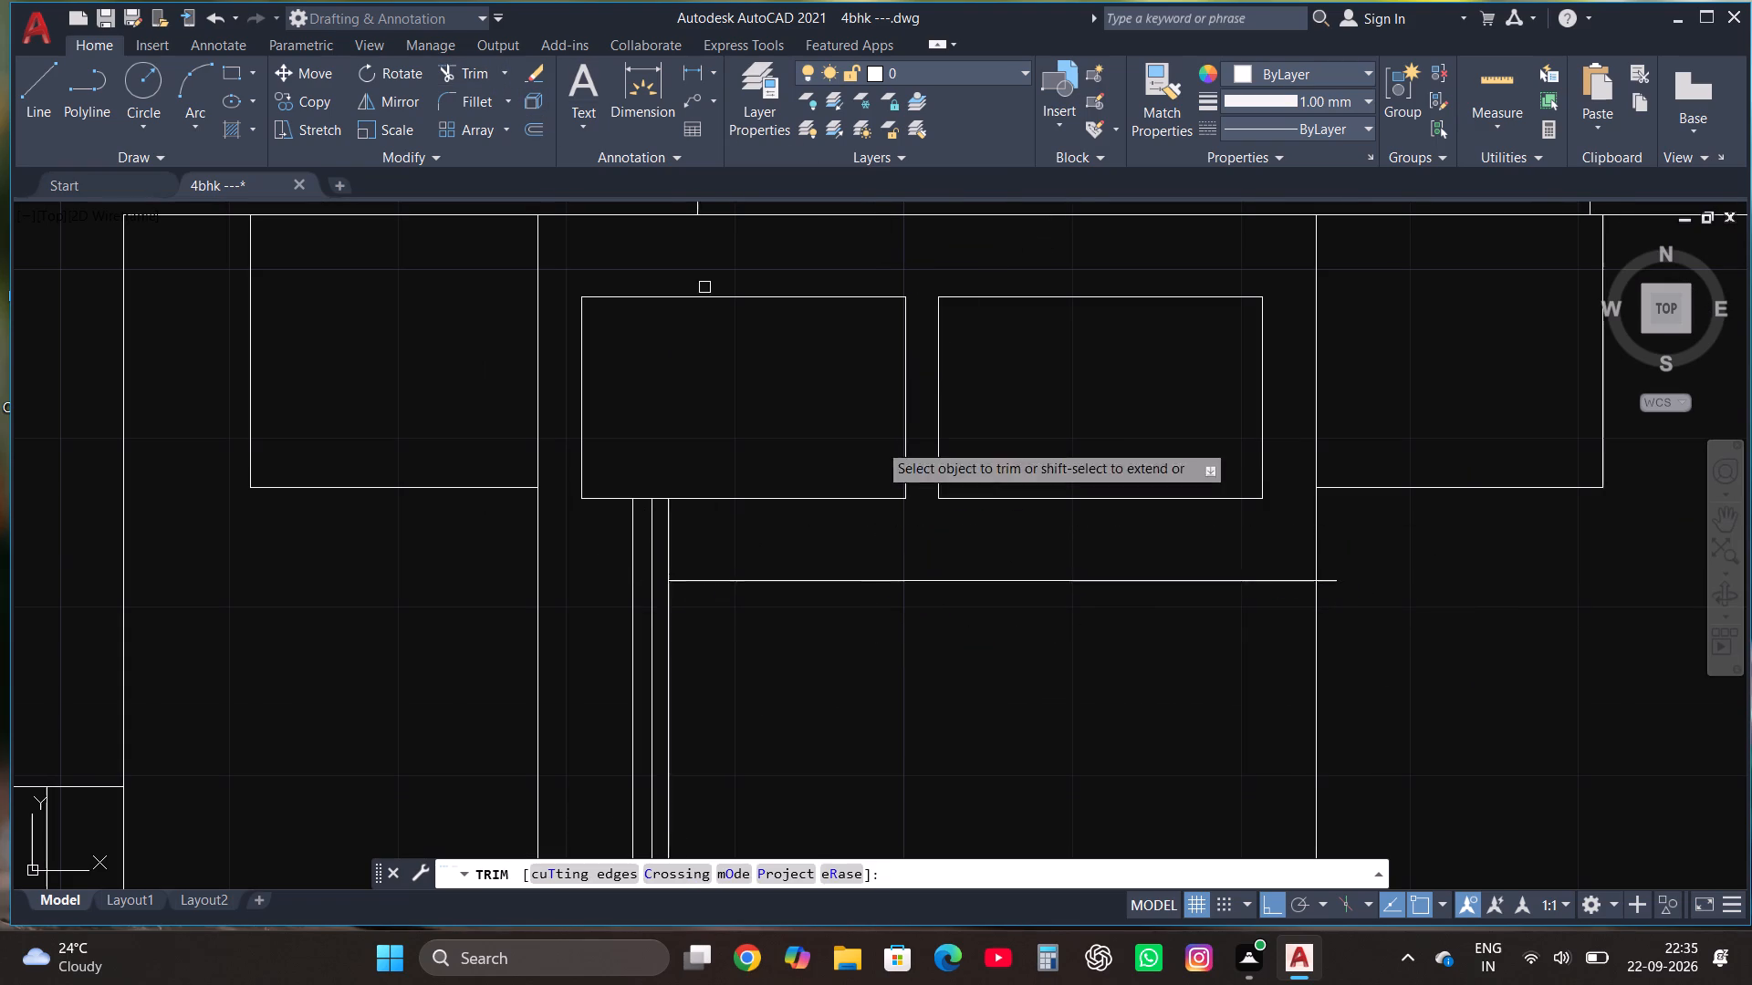
pyautogui.click(1330, 585)
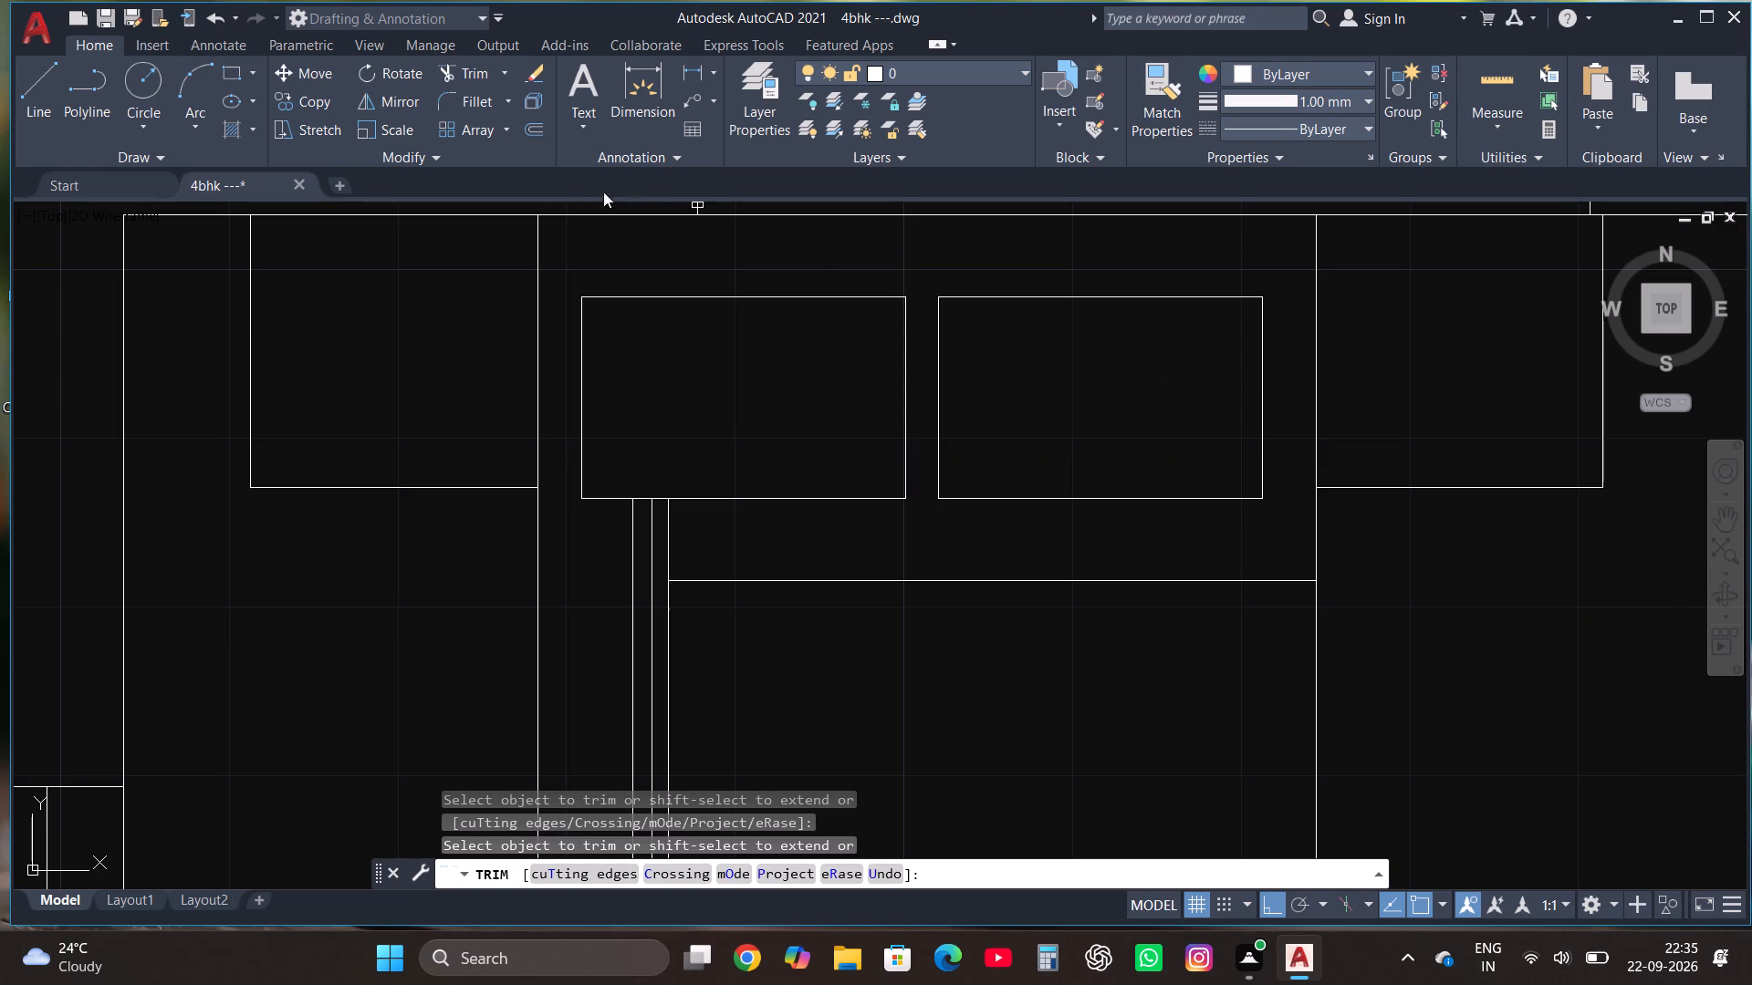
# Make two copies of the horizontal blanket line to its north, at about 1" and 2" from the original.
pyautogui.press('Escape')
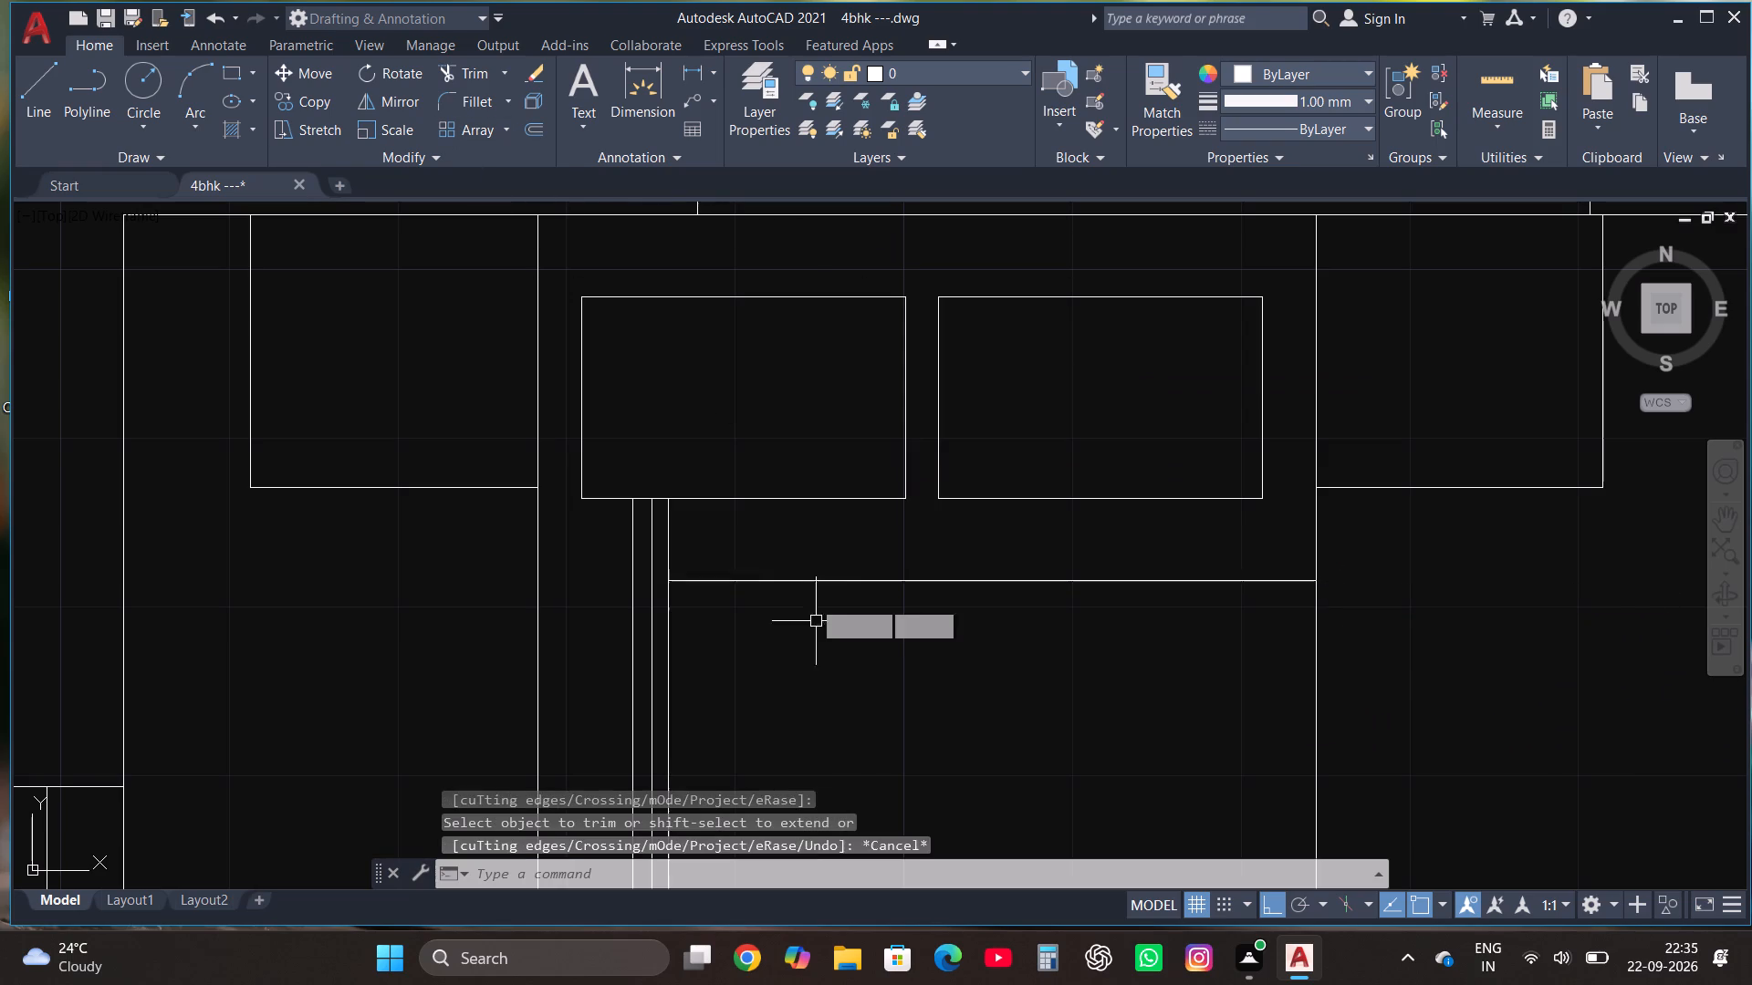
pyautogui.click(808, 582)
pyautogui.click(321, 104)
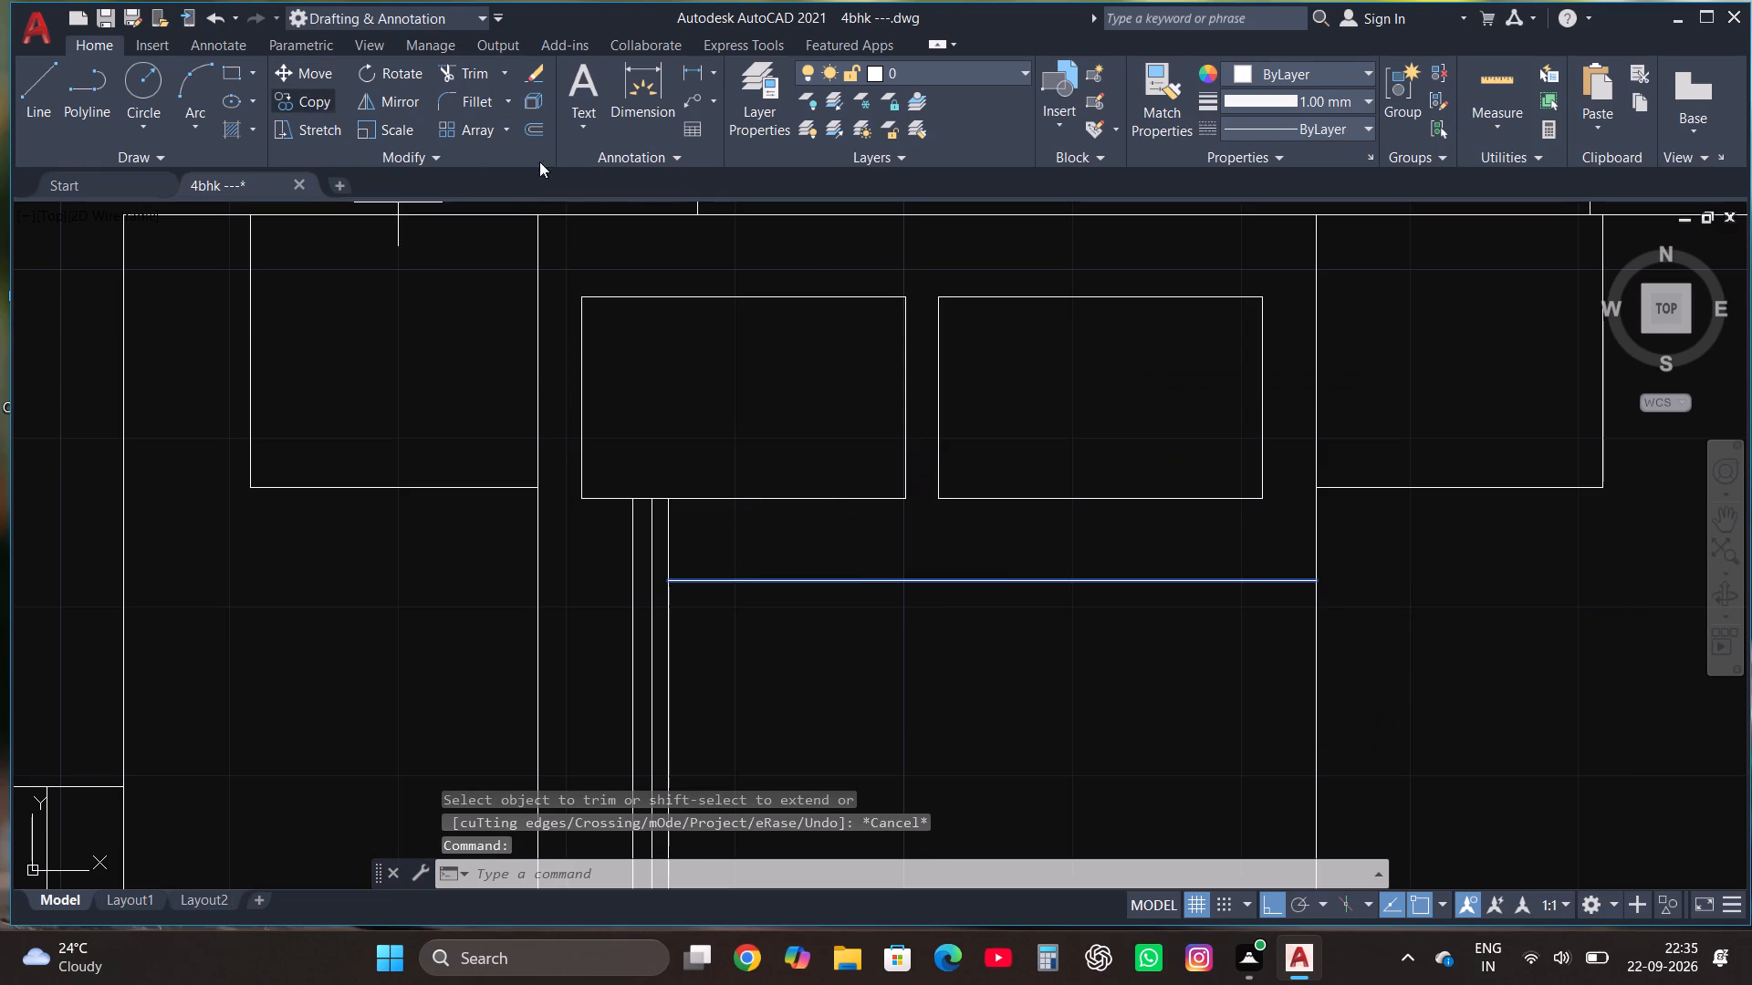
pyautogui.click(891, 879)
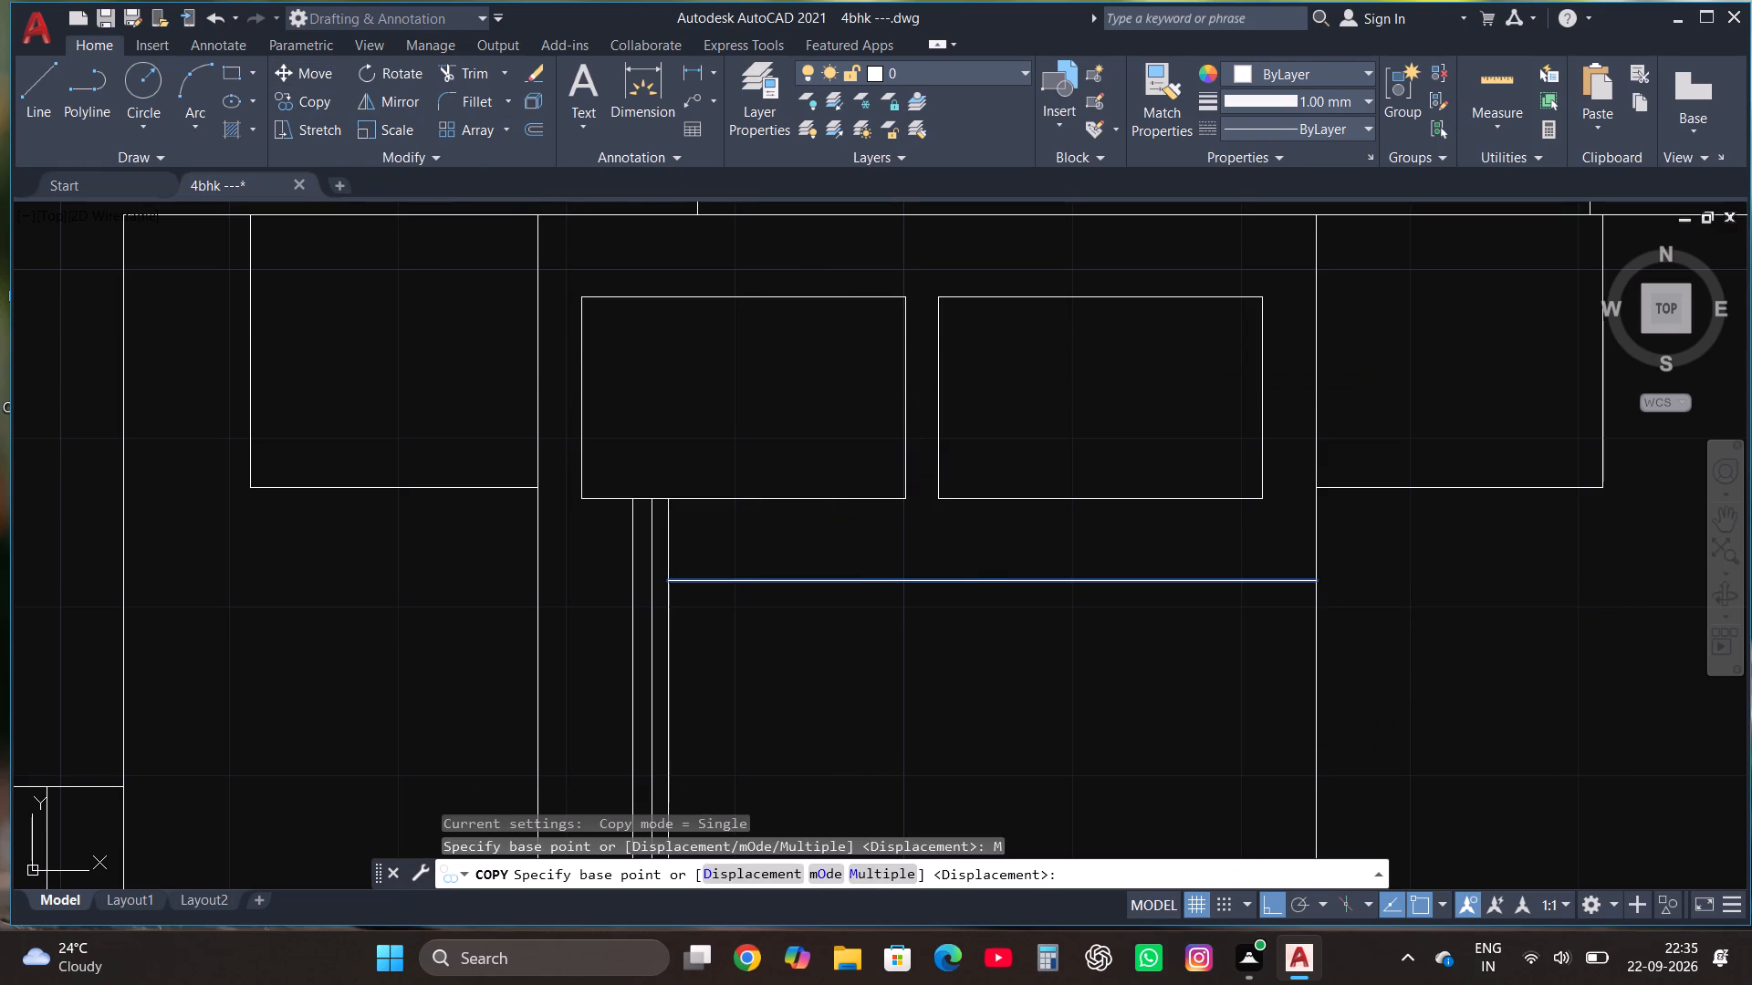
pyautogui.click(914, 585)
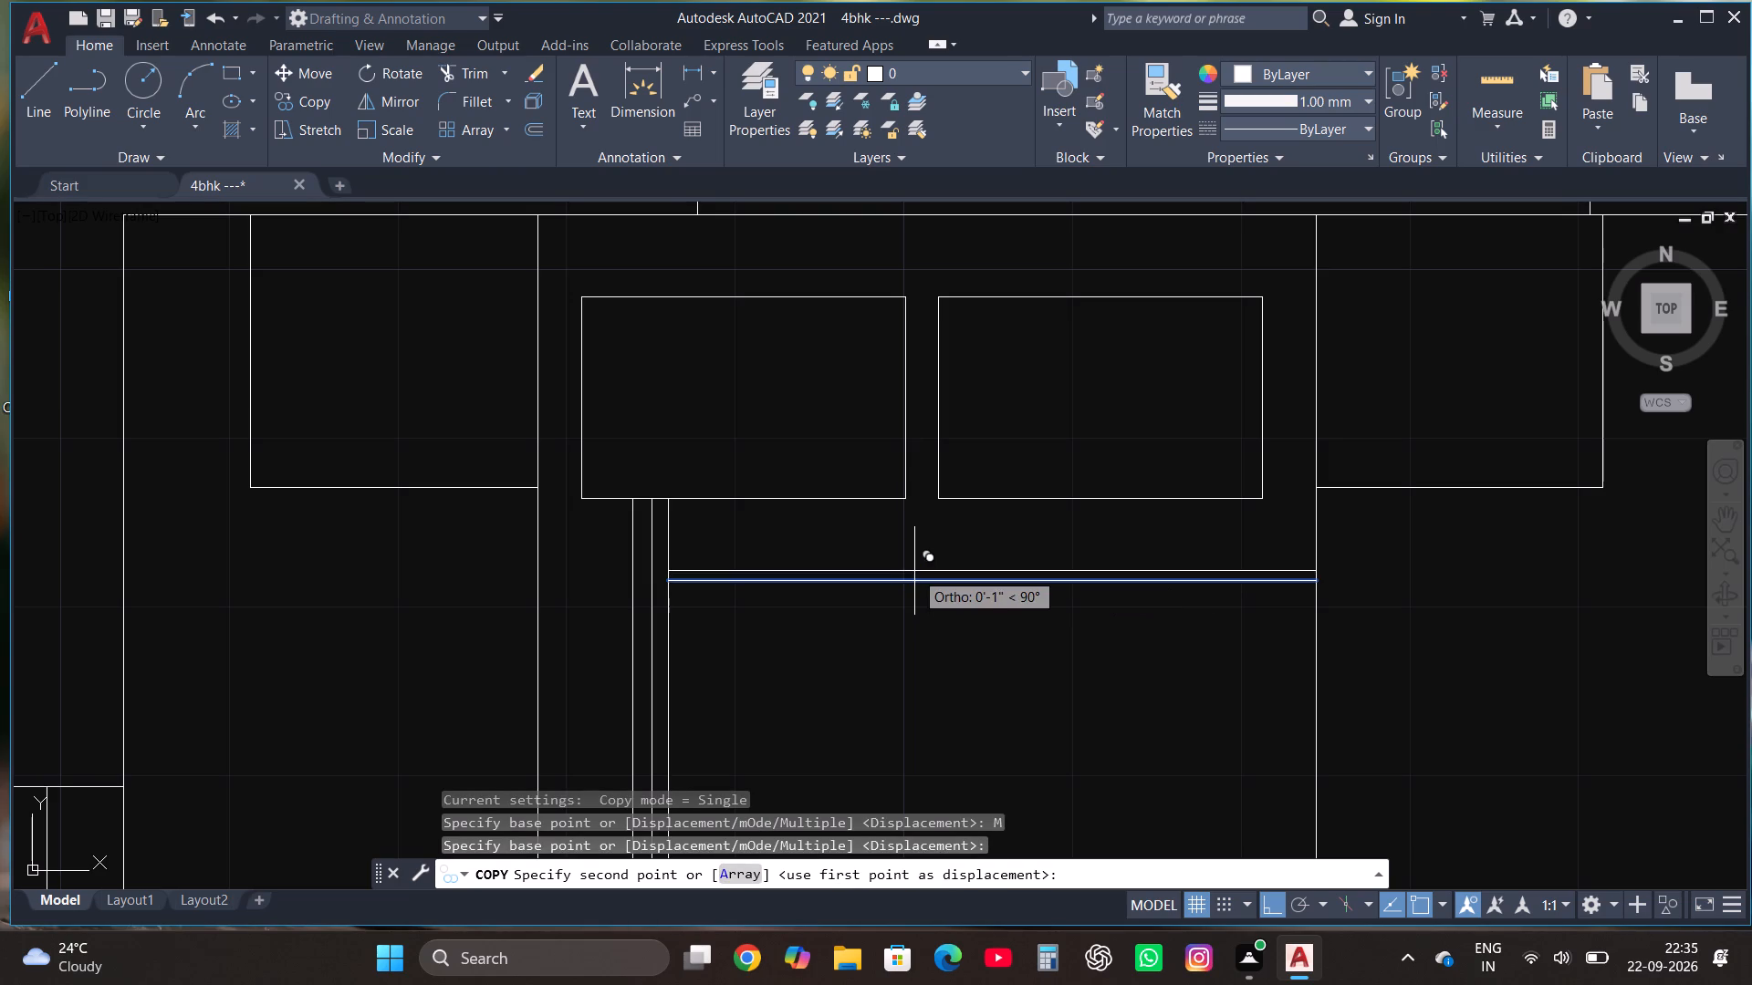
pyautogui.click(914, 565)
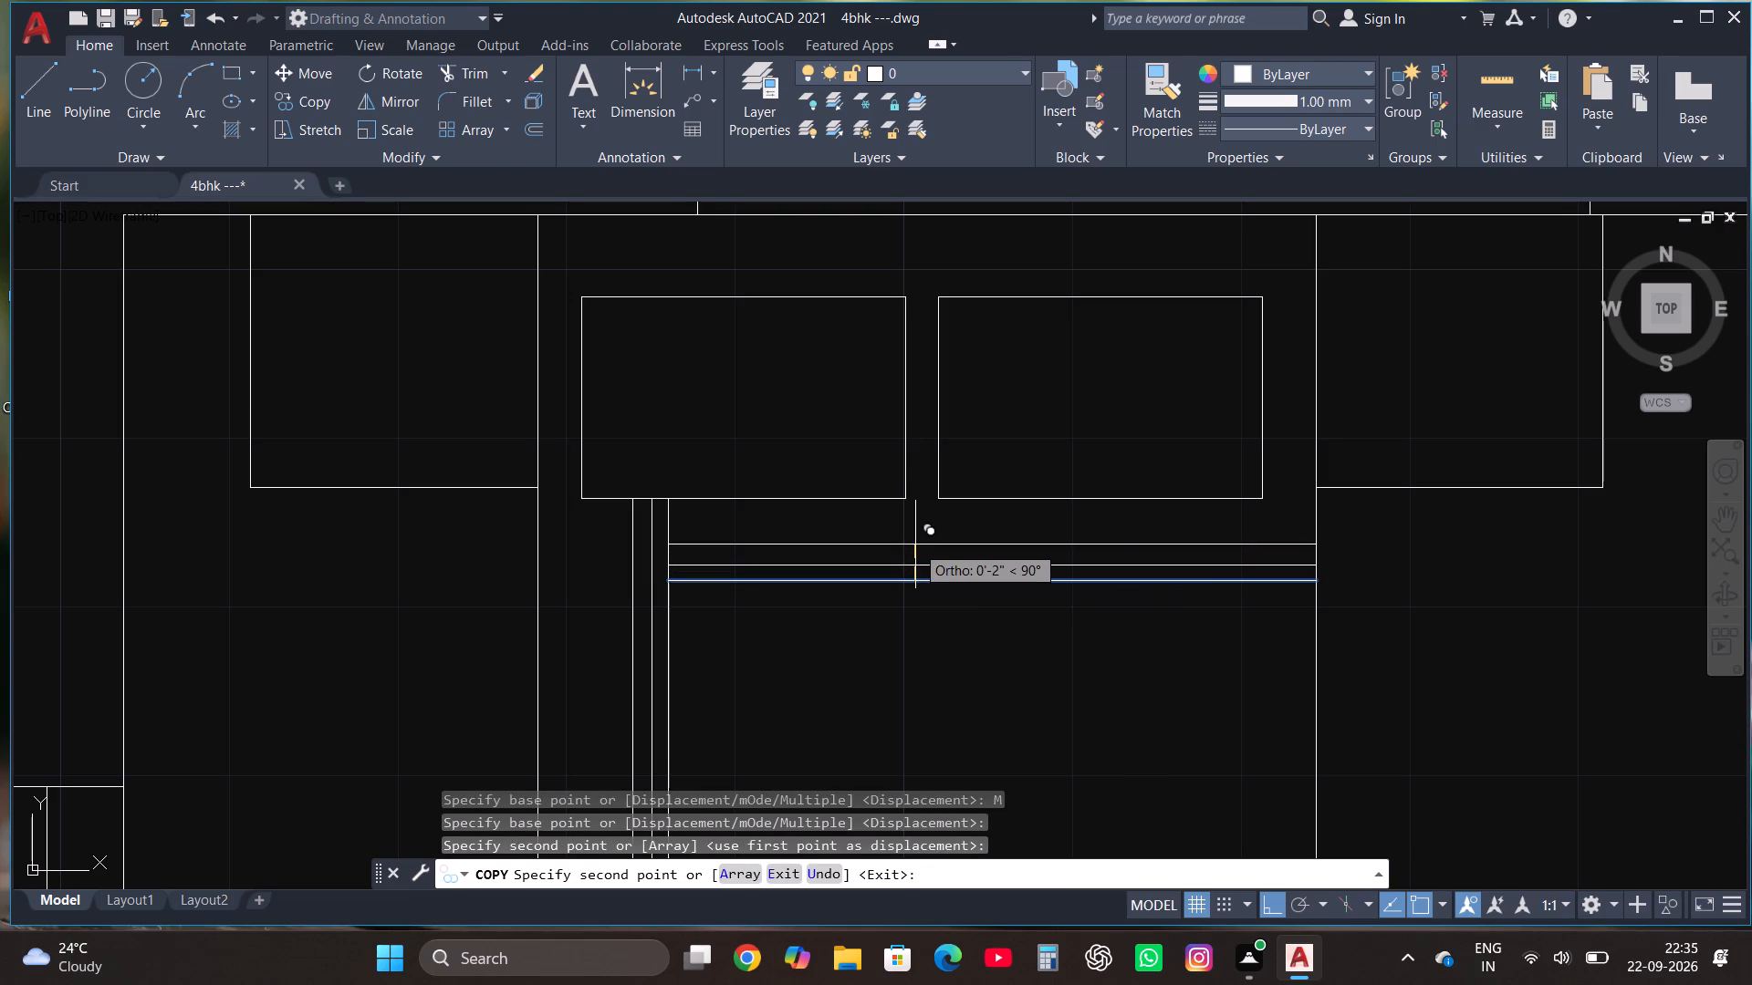
pyautogui.click(915, 544)
pyautogui.press('Escape')
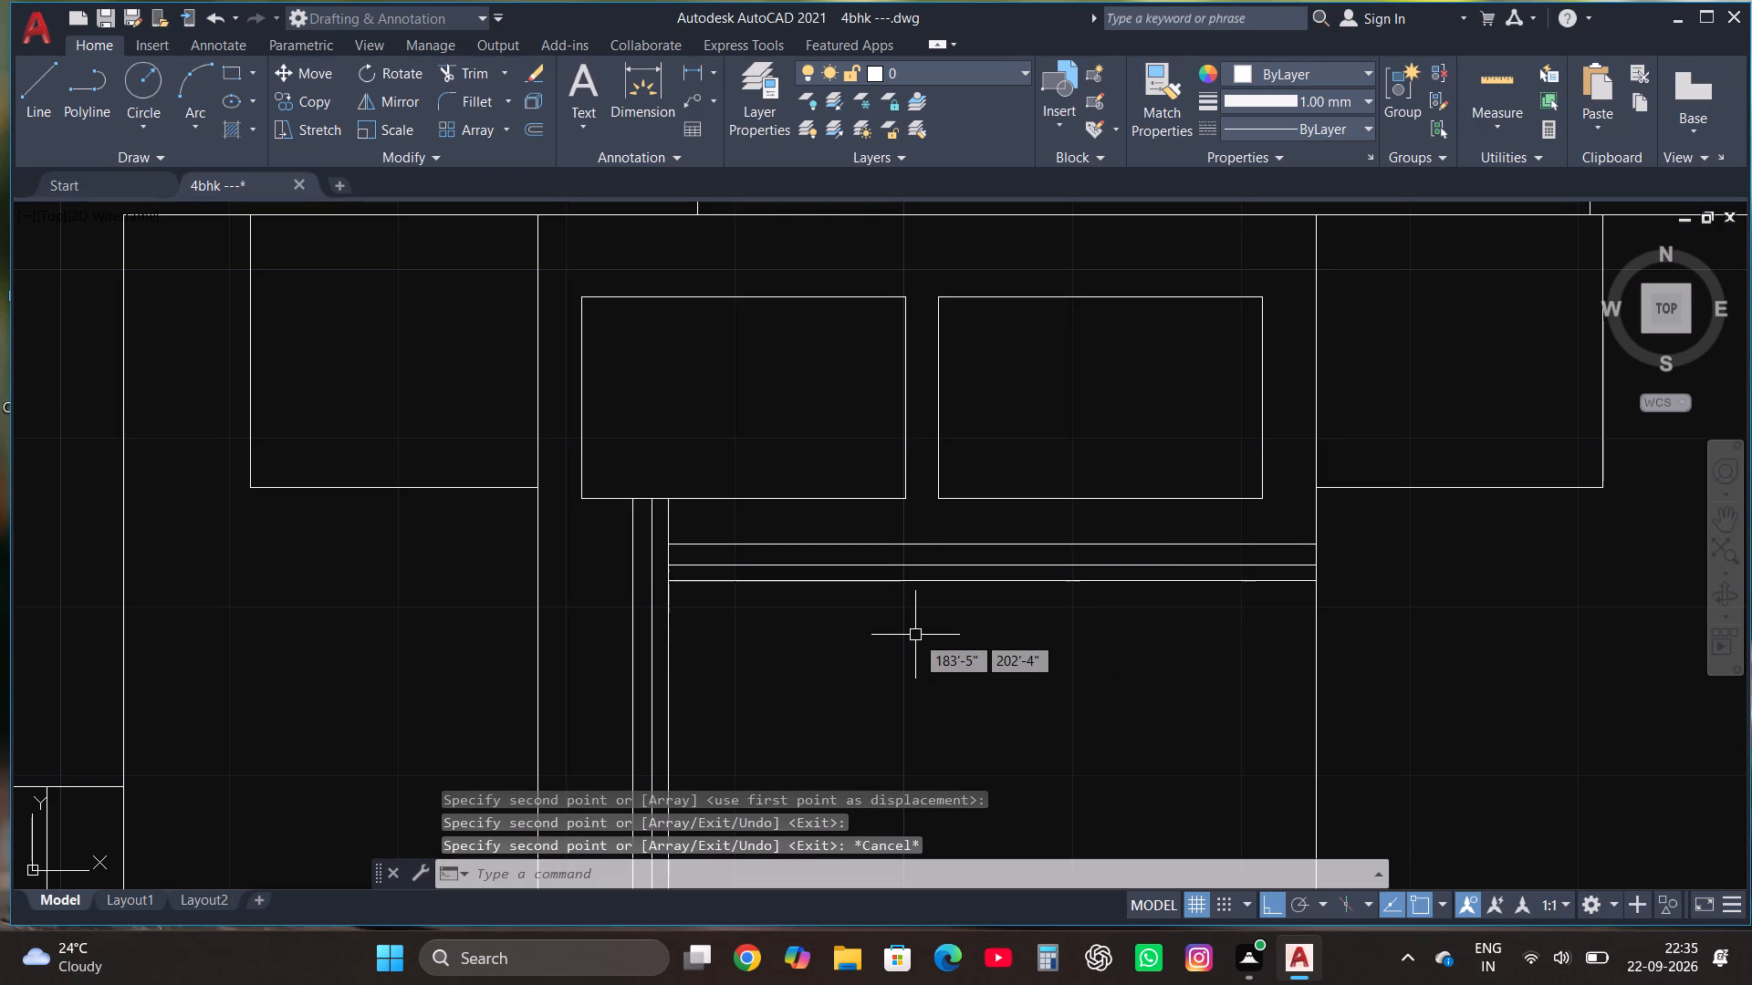
# Draw a line about 3'-6" west from the bed's east edge just below the pillows, ending in a triangular blanket fold touching the west edge.
pyautogui.click(42, 74)
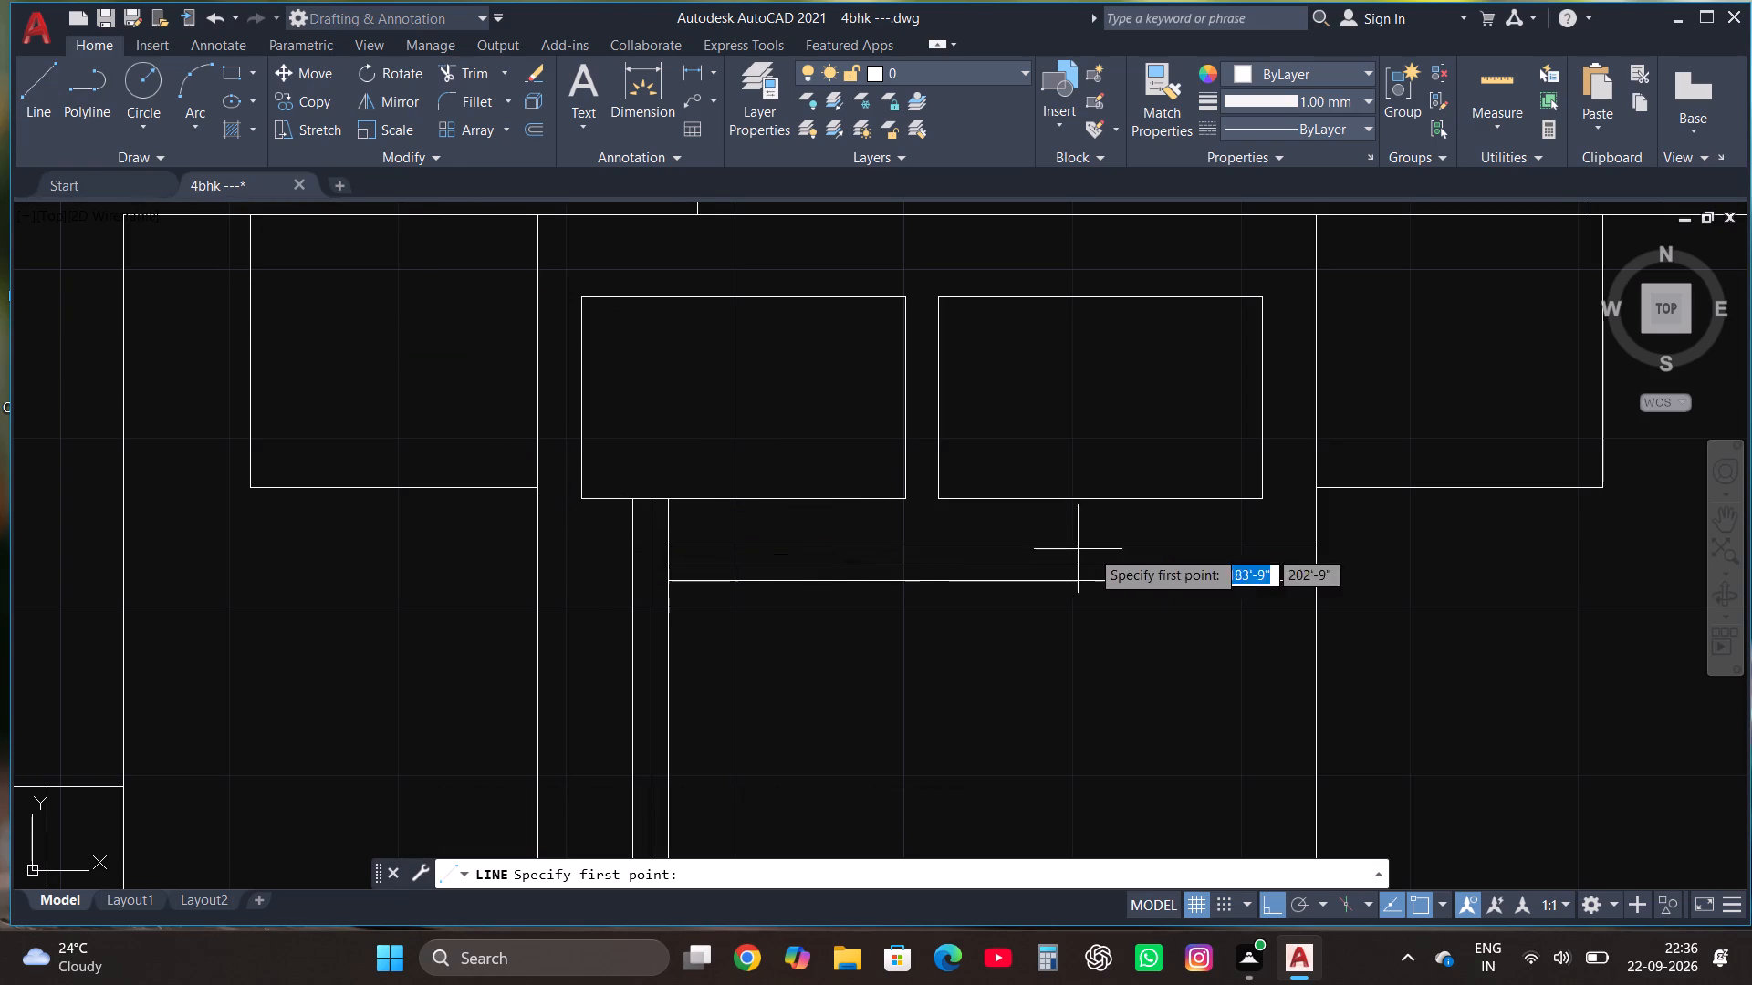
pyautogui.click(1312, 523)
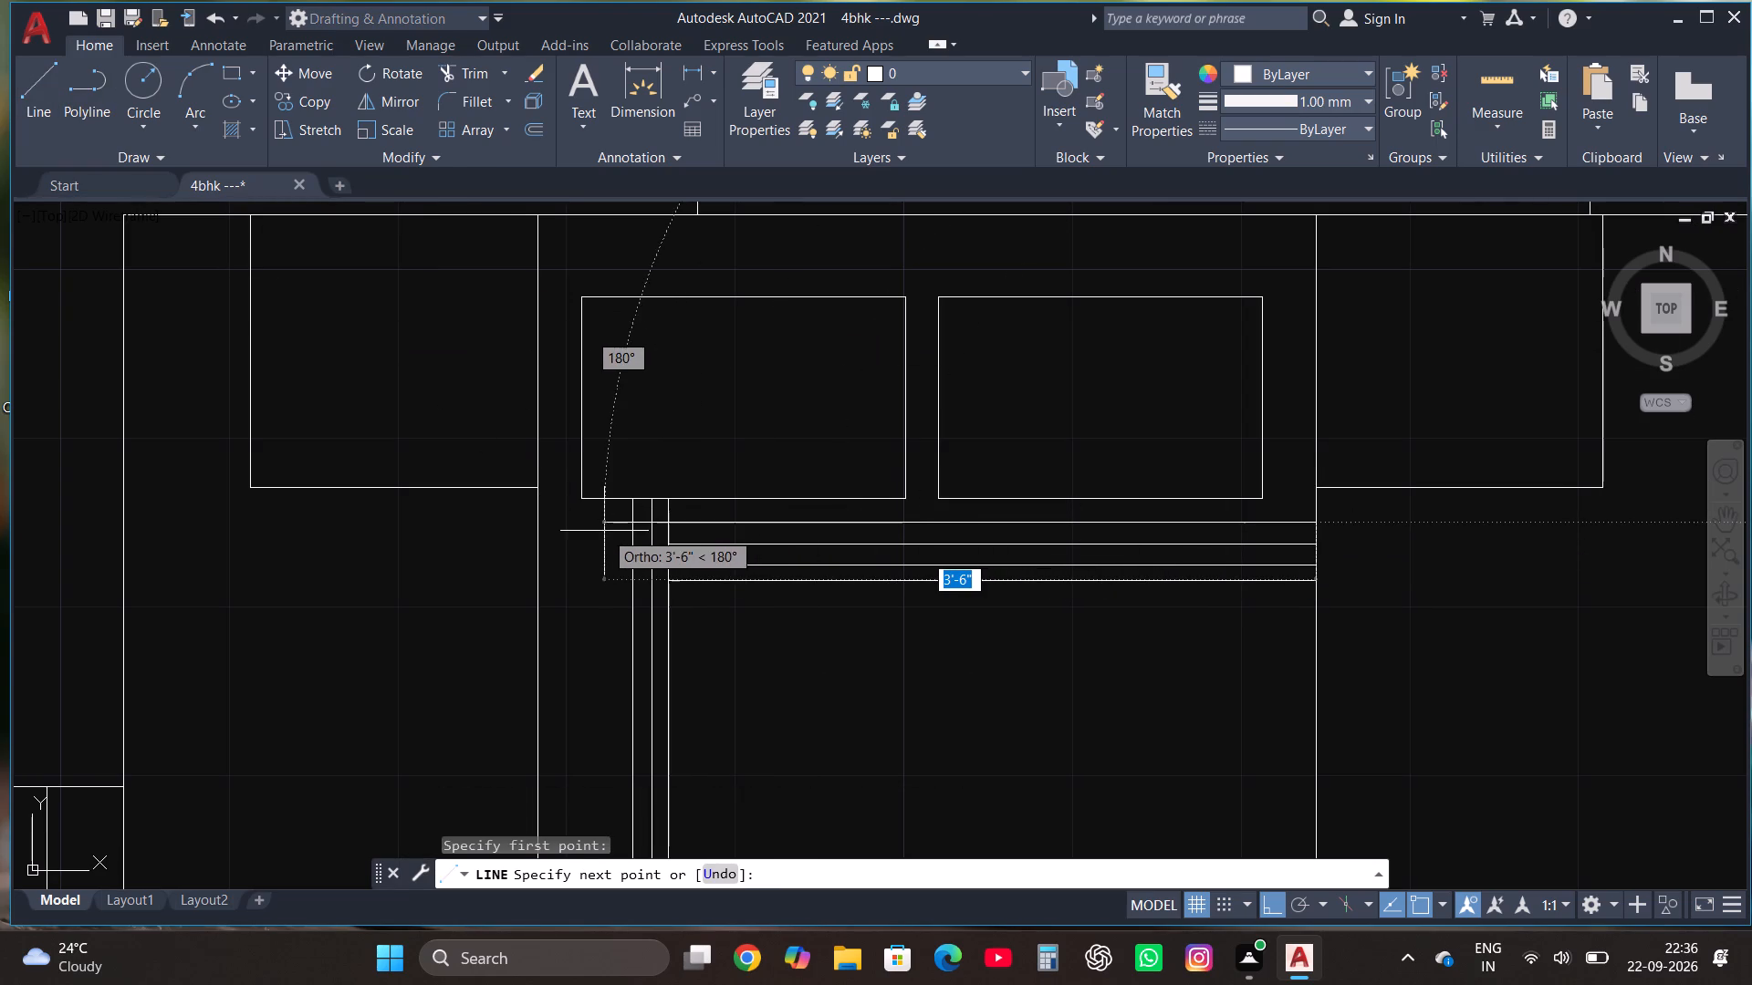
pyautogui.scroll(3, 598, 538)
pyautogui.click(627, 475)
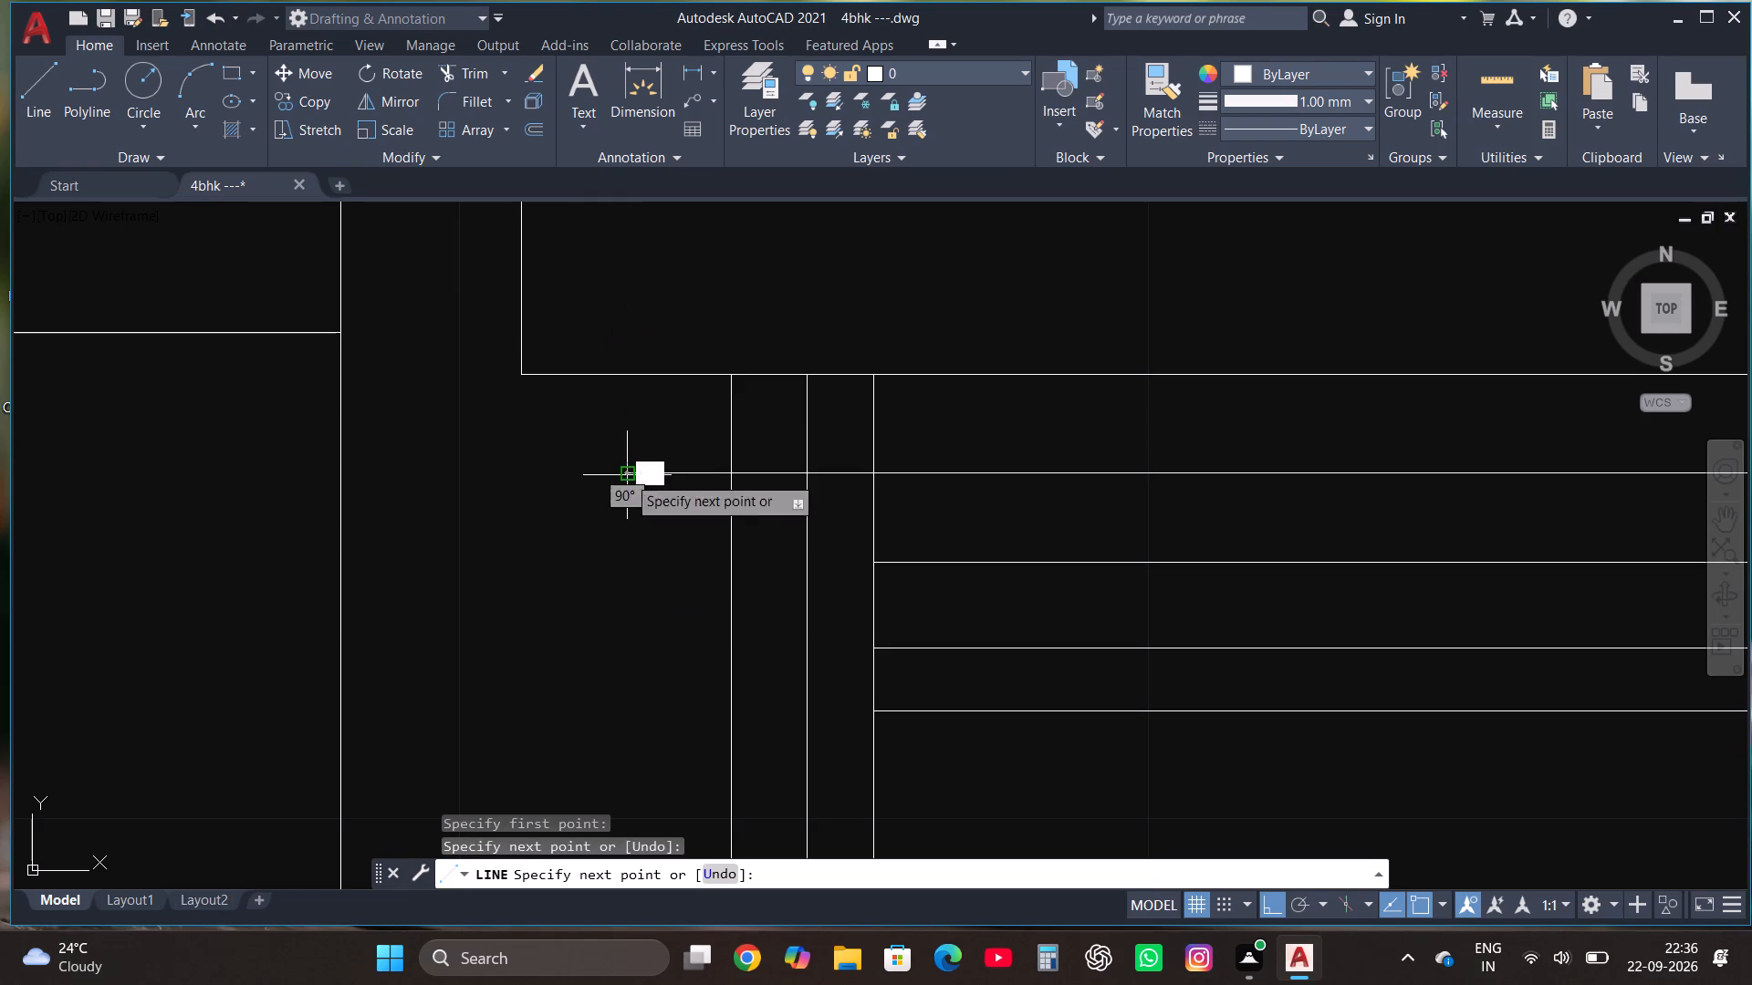
pyautogui.press('F8')
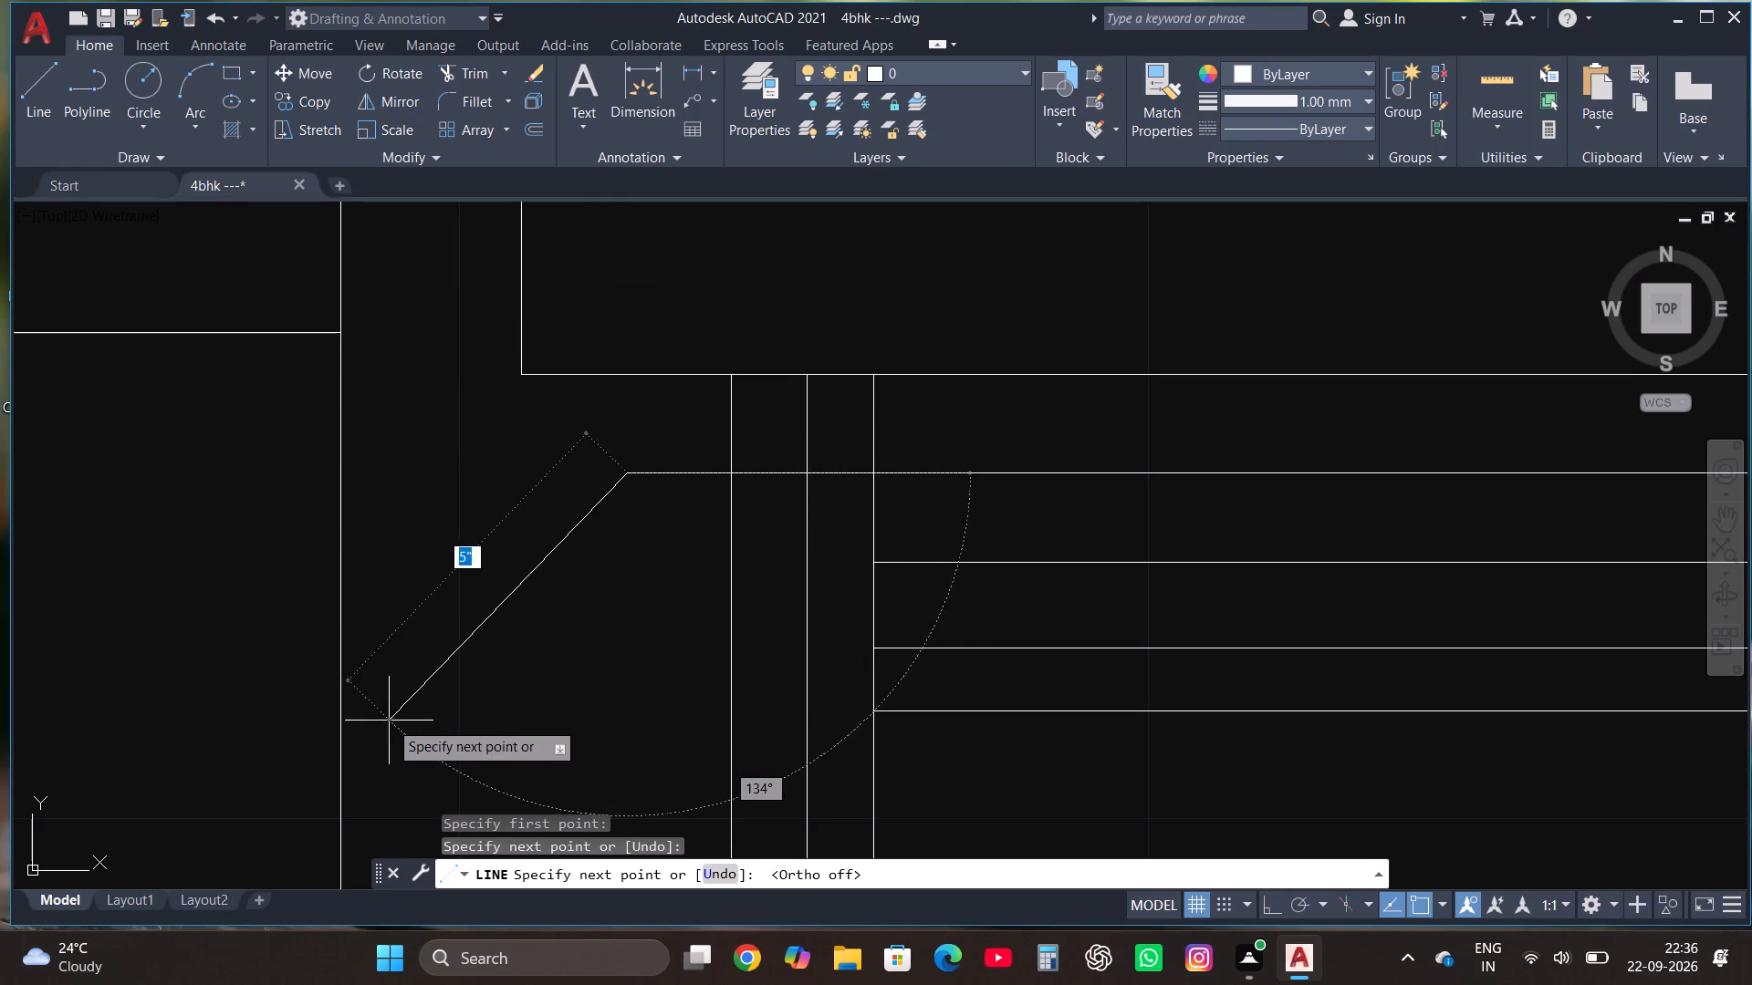
pyautogui.click(340, 744)
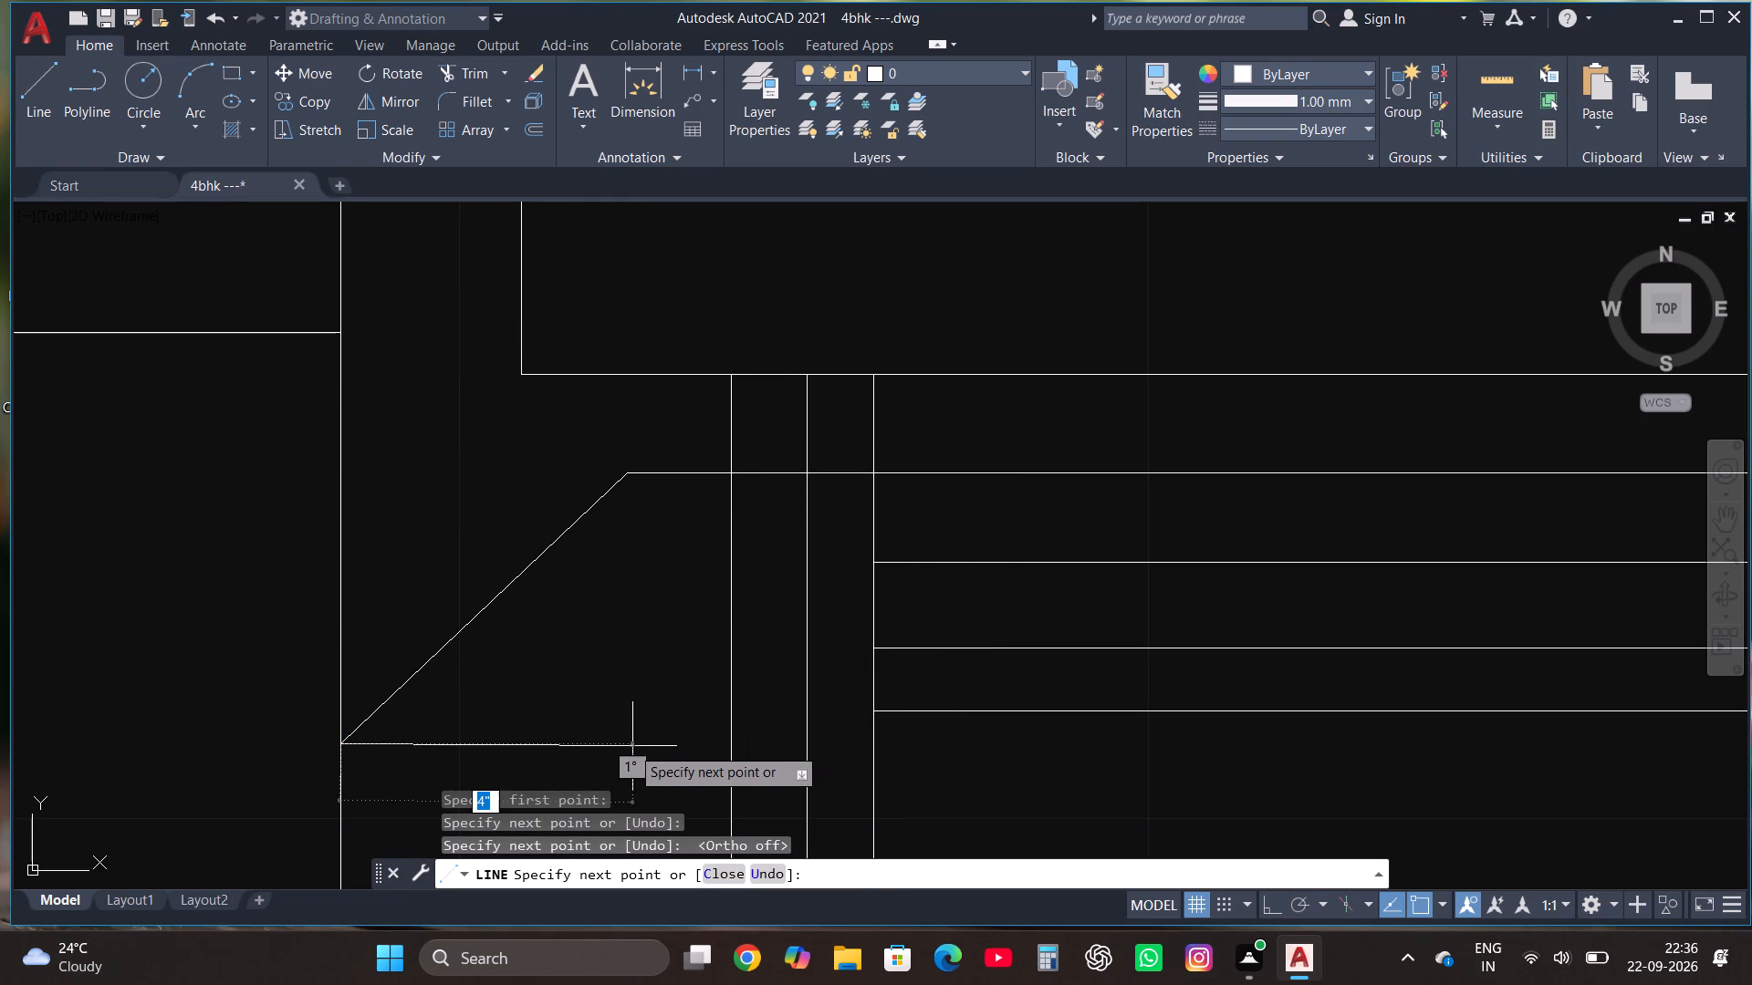
pyautogui.press('F8')
pyautogui.click(619, 745)
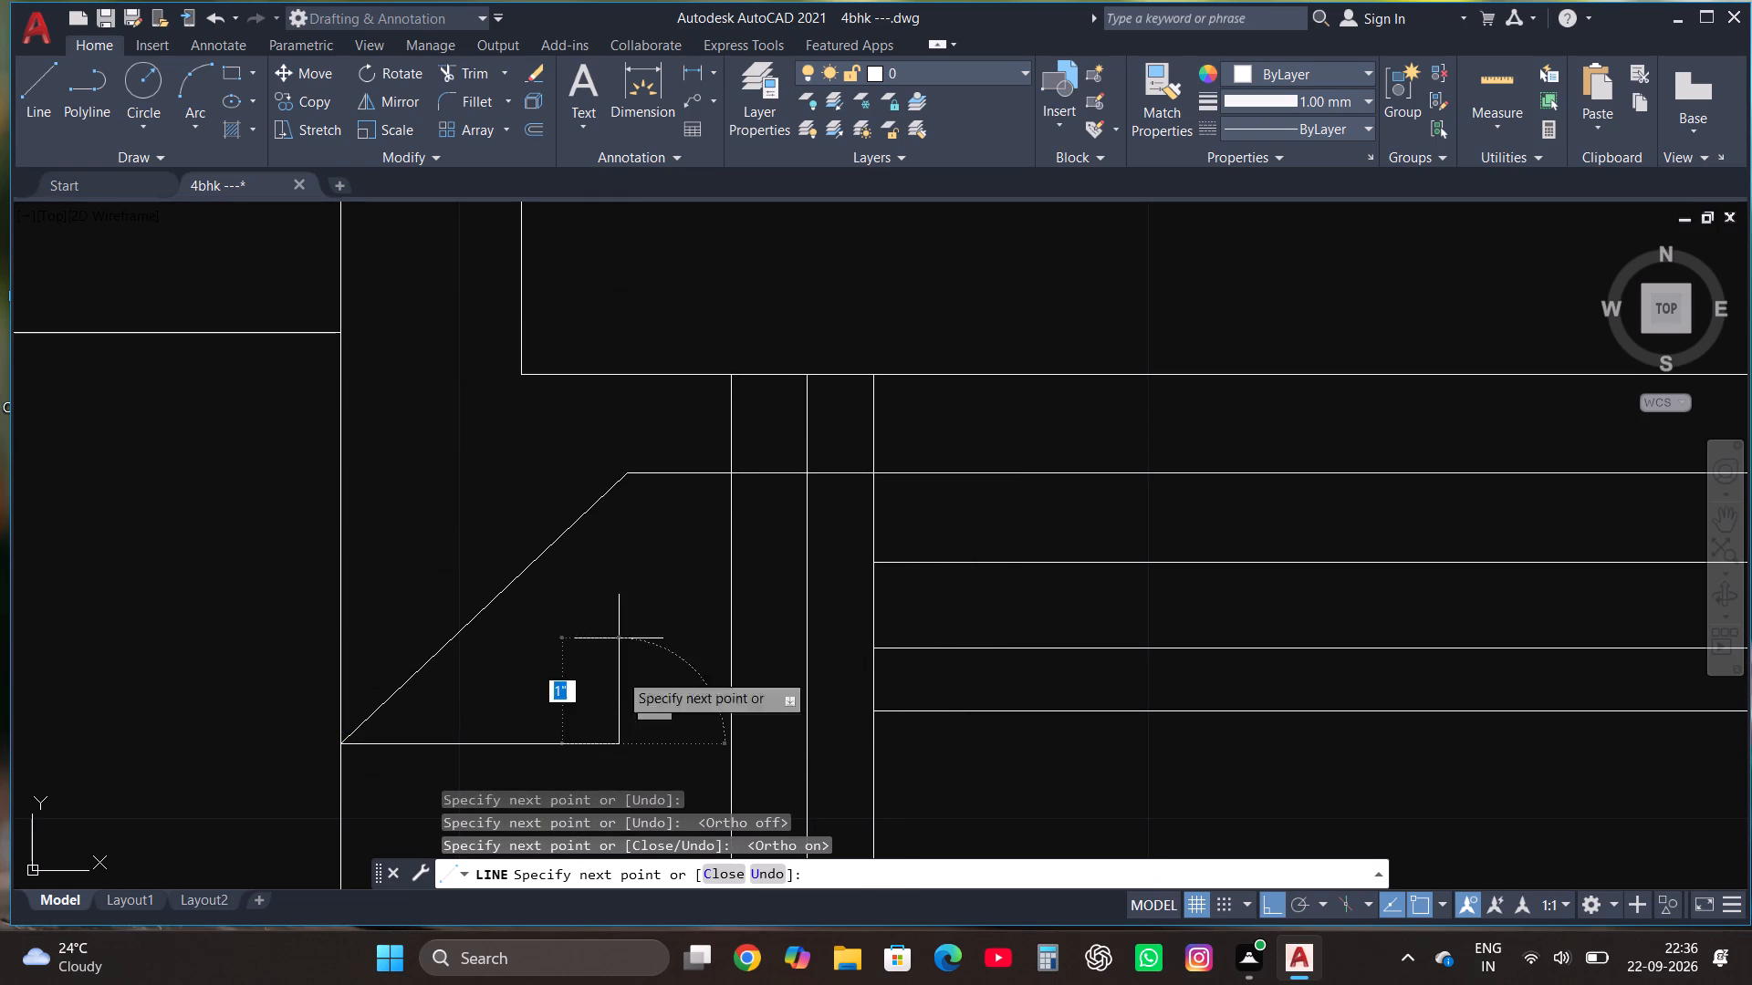
pyautogui.press('F8')
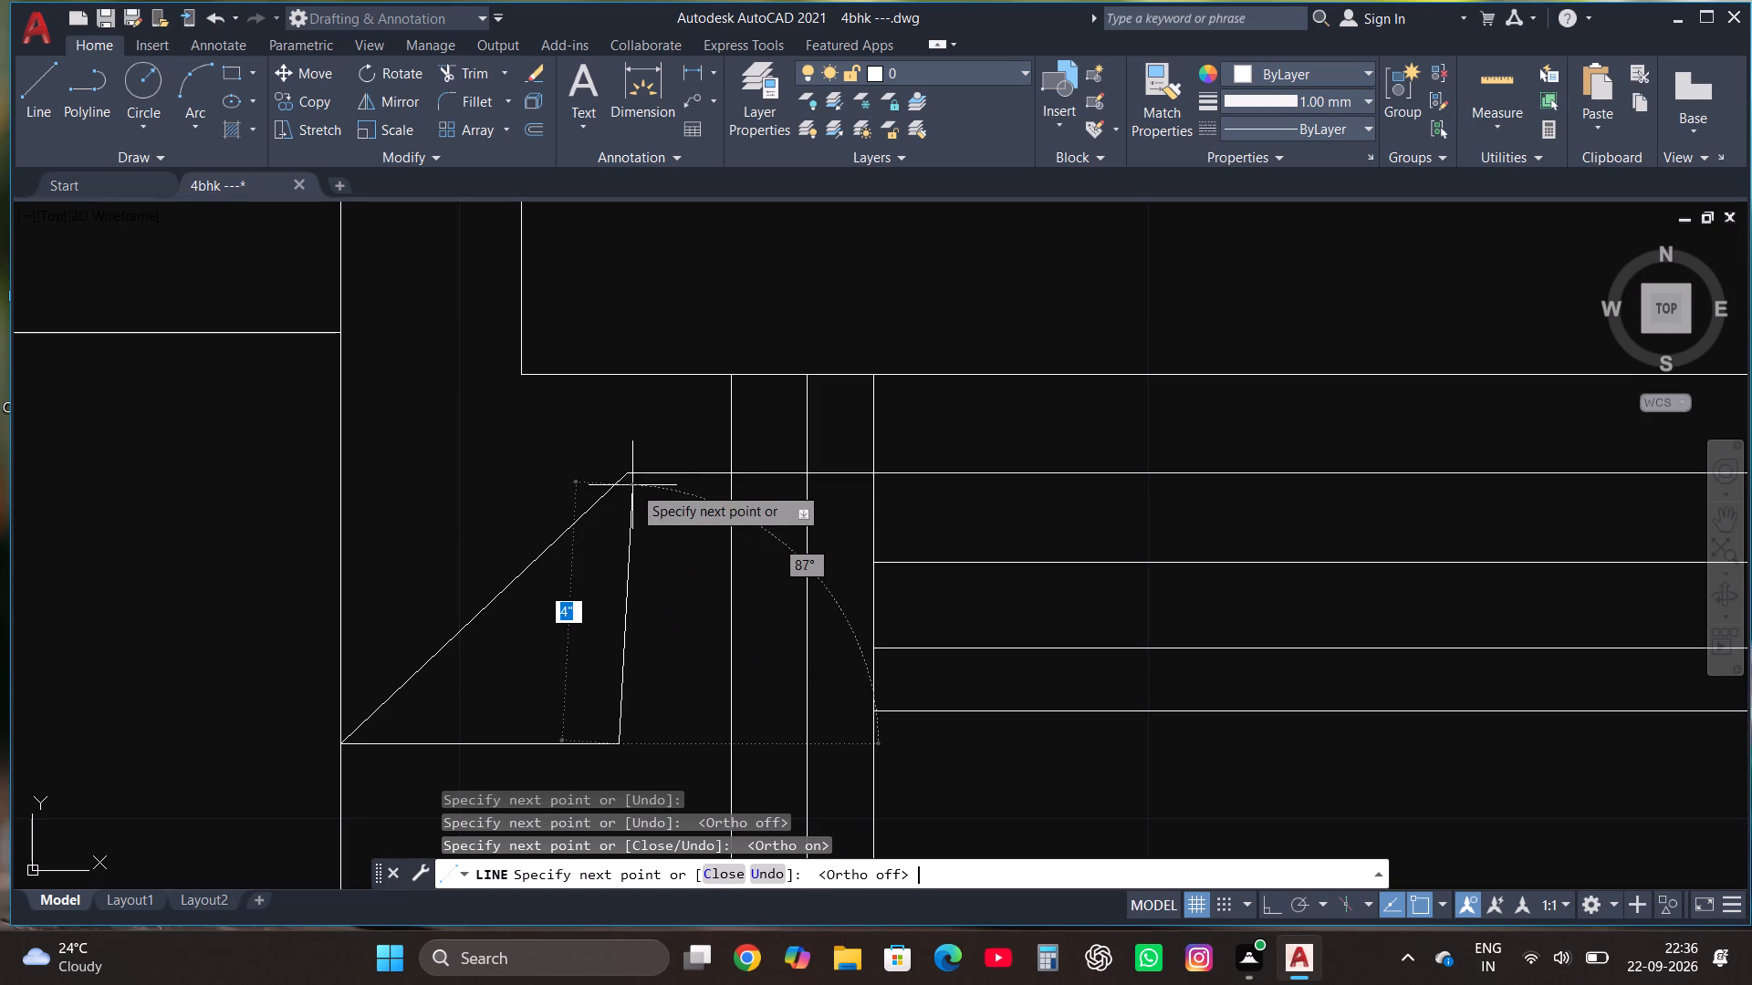
pyautogui.click(631, 474)
pyautogui.press('Escape')
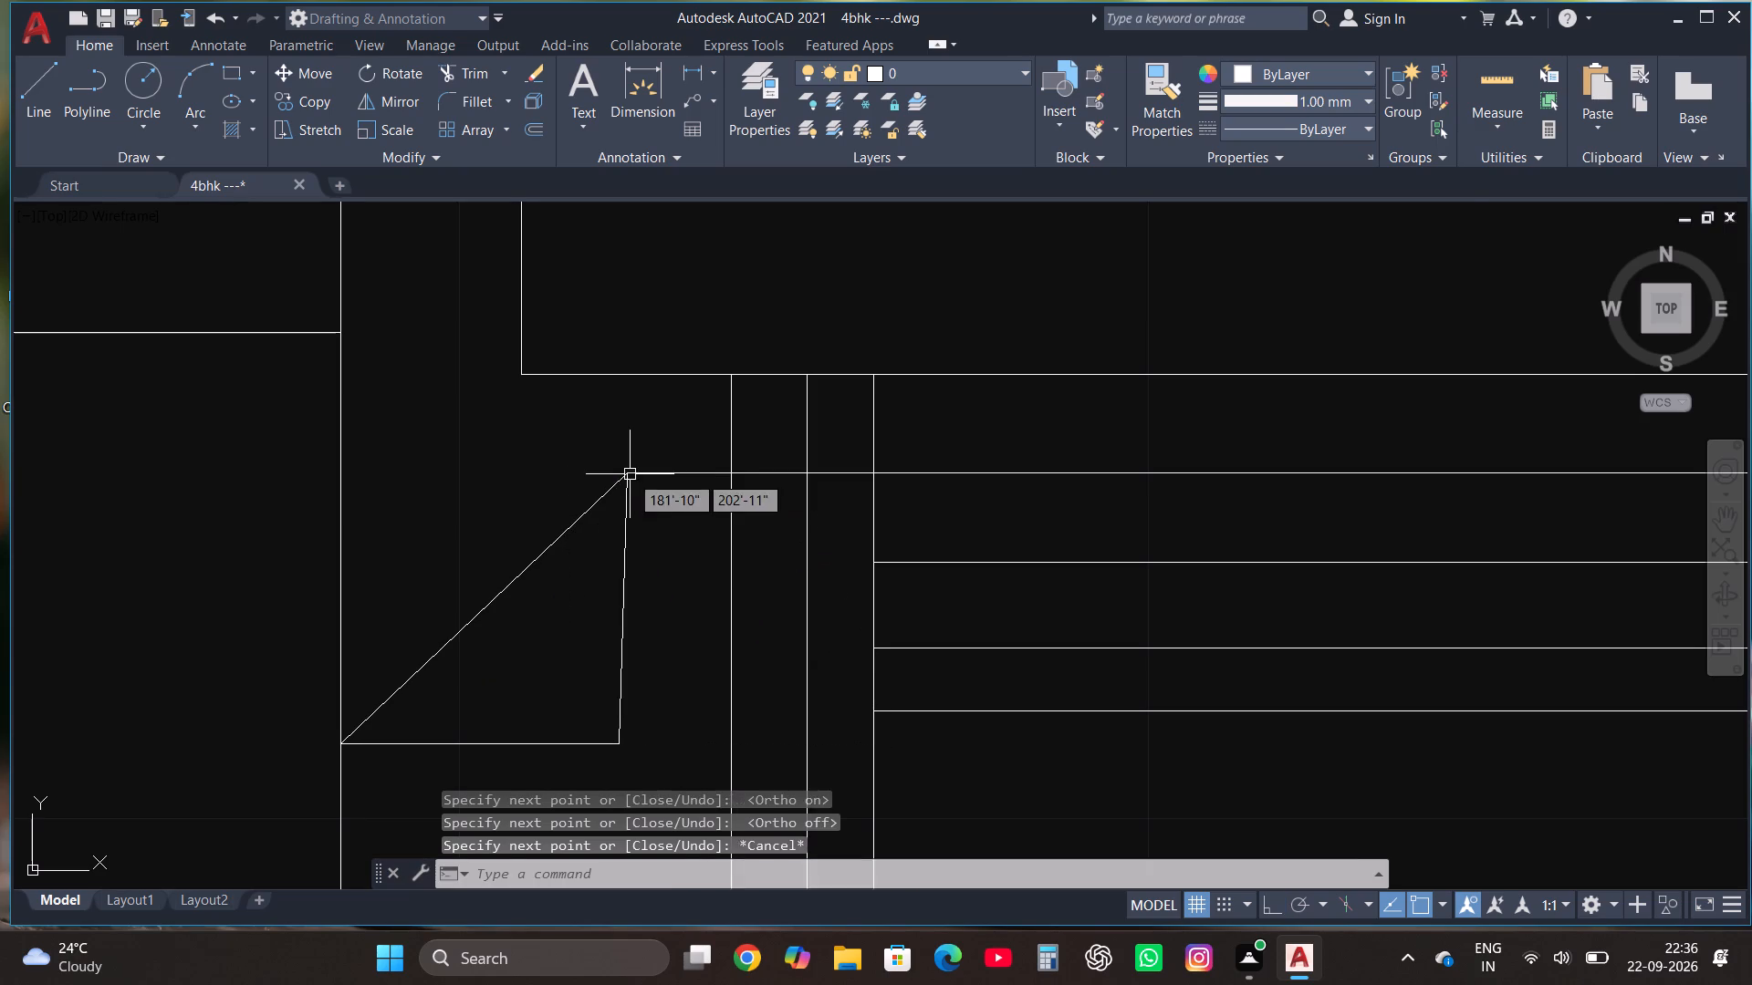
# Copy the northwest bedroom's bed with its side tables against the north wall of the other two north bedrooms.
pyautogui.scroll(-3, 630, 474)
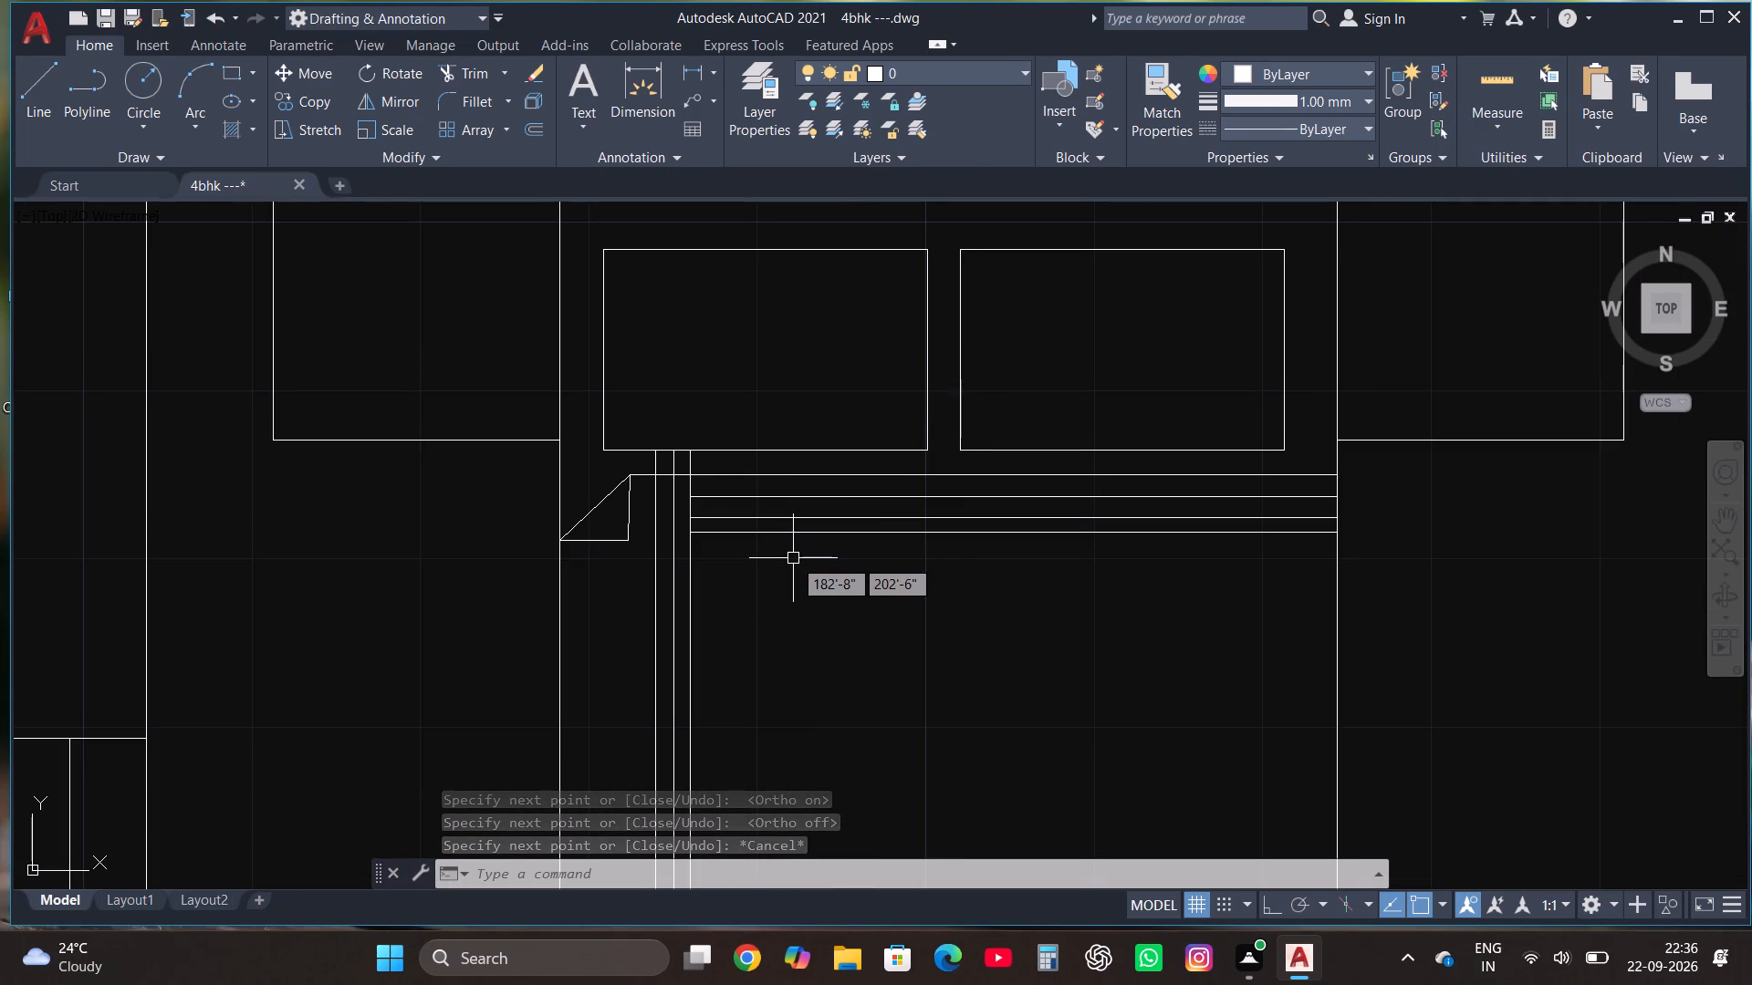
pyautogui.scroll(-1, 816, 563)
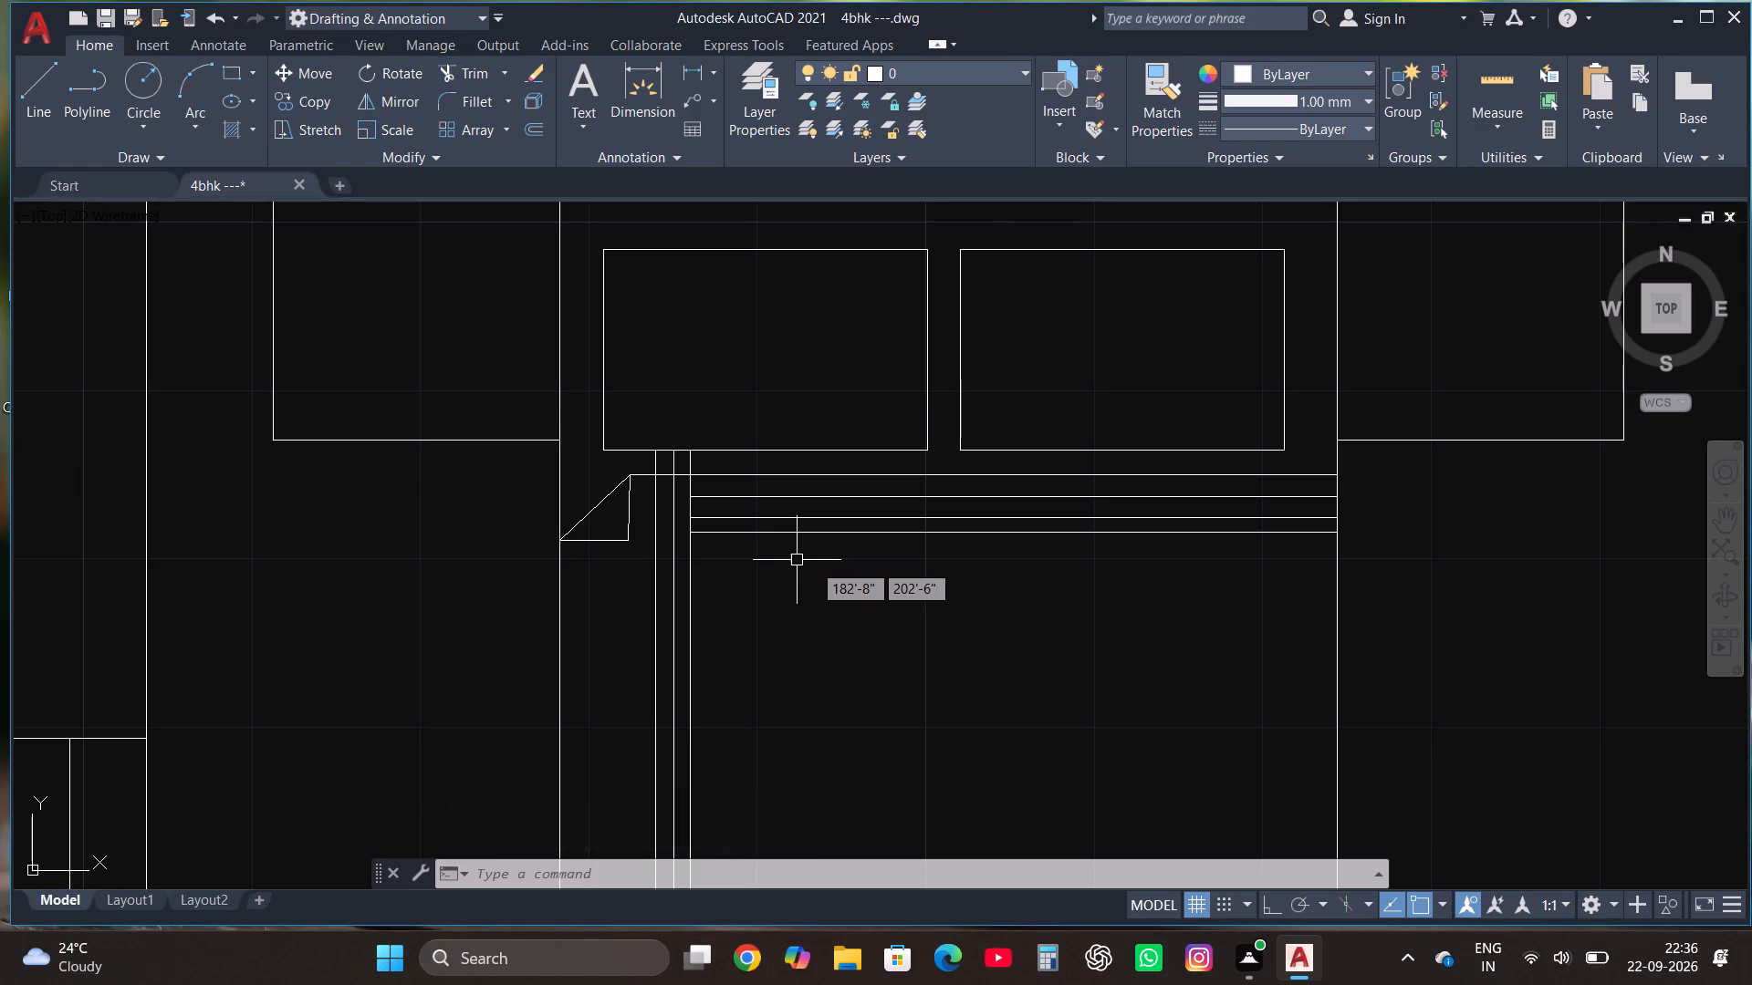
pyautogui.scroll(-2, 816, 563)
pyautogui.click(670, 721)
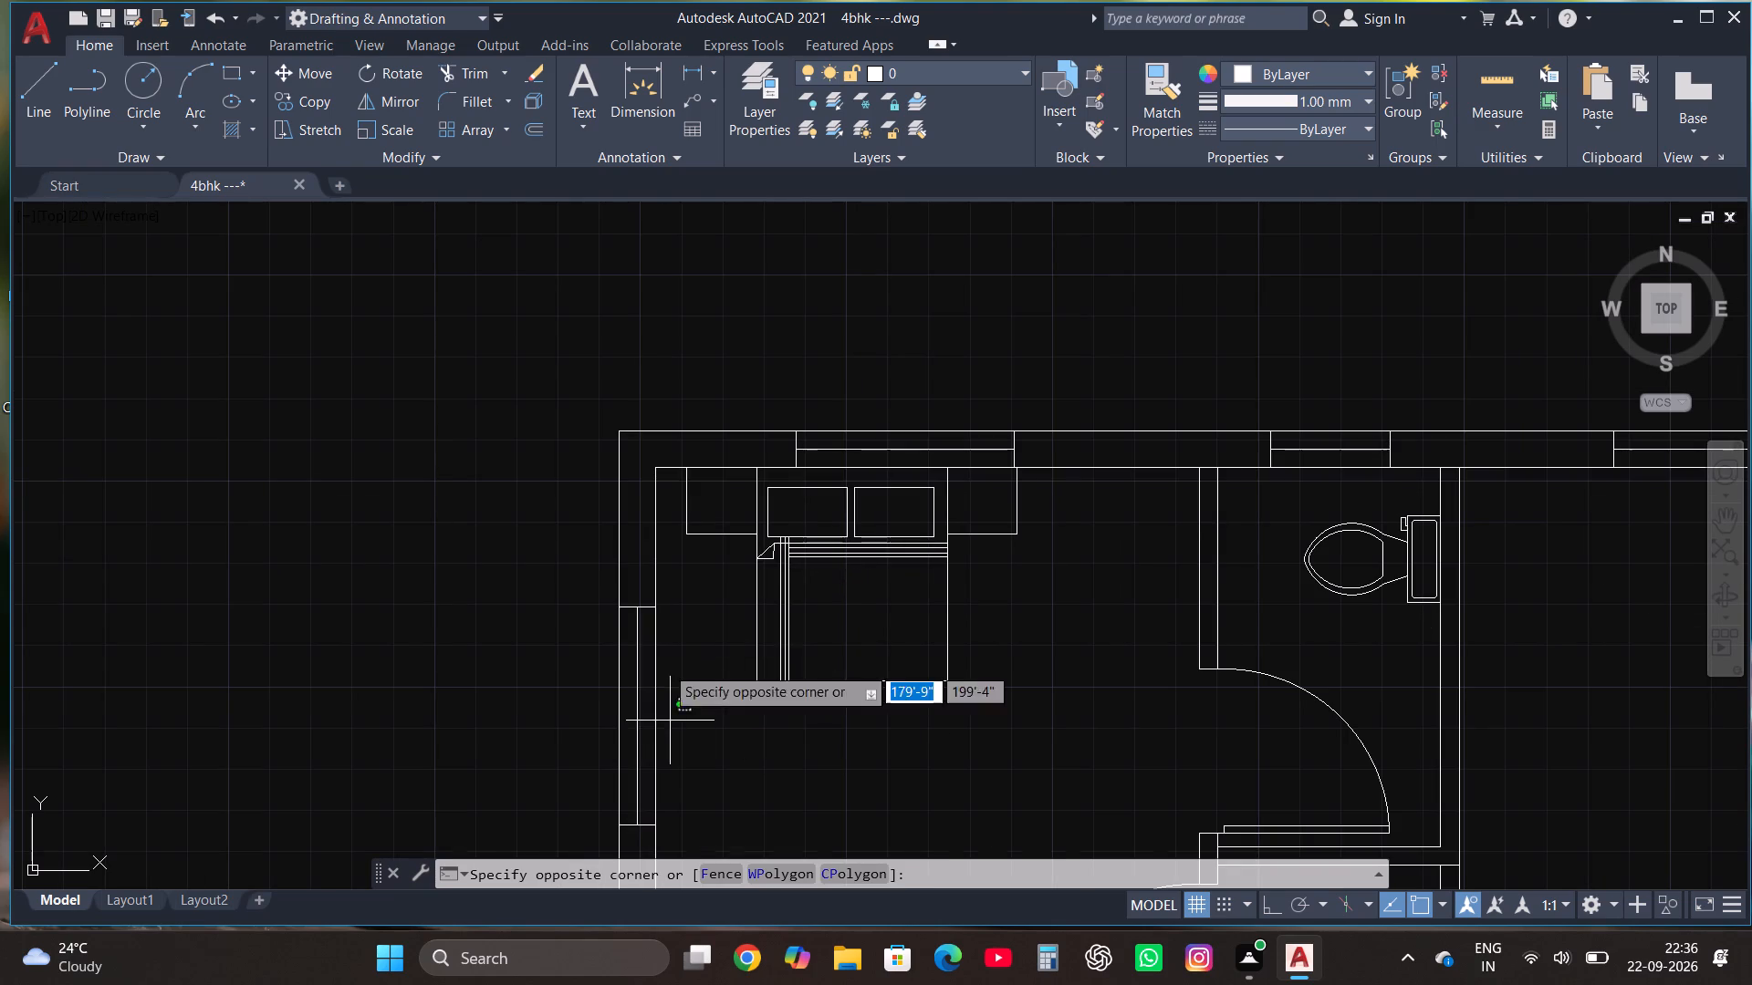
pyautogui.click(1067, 453)
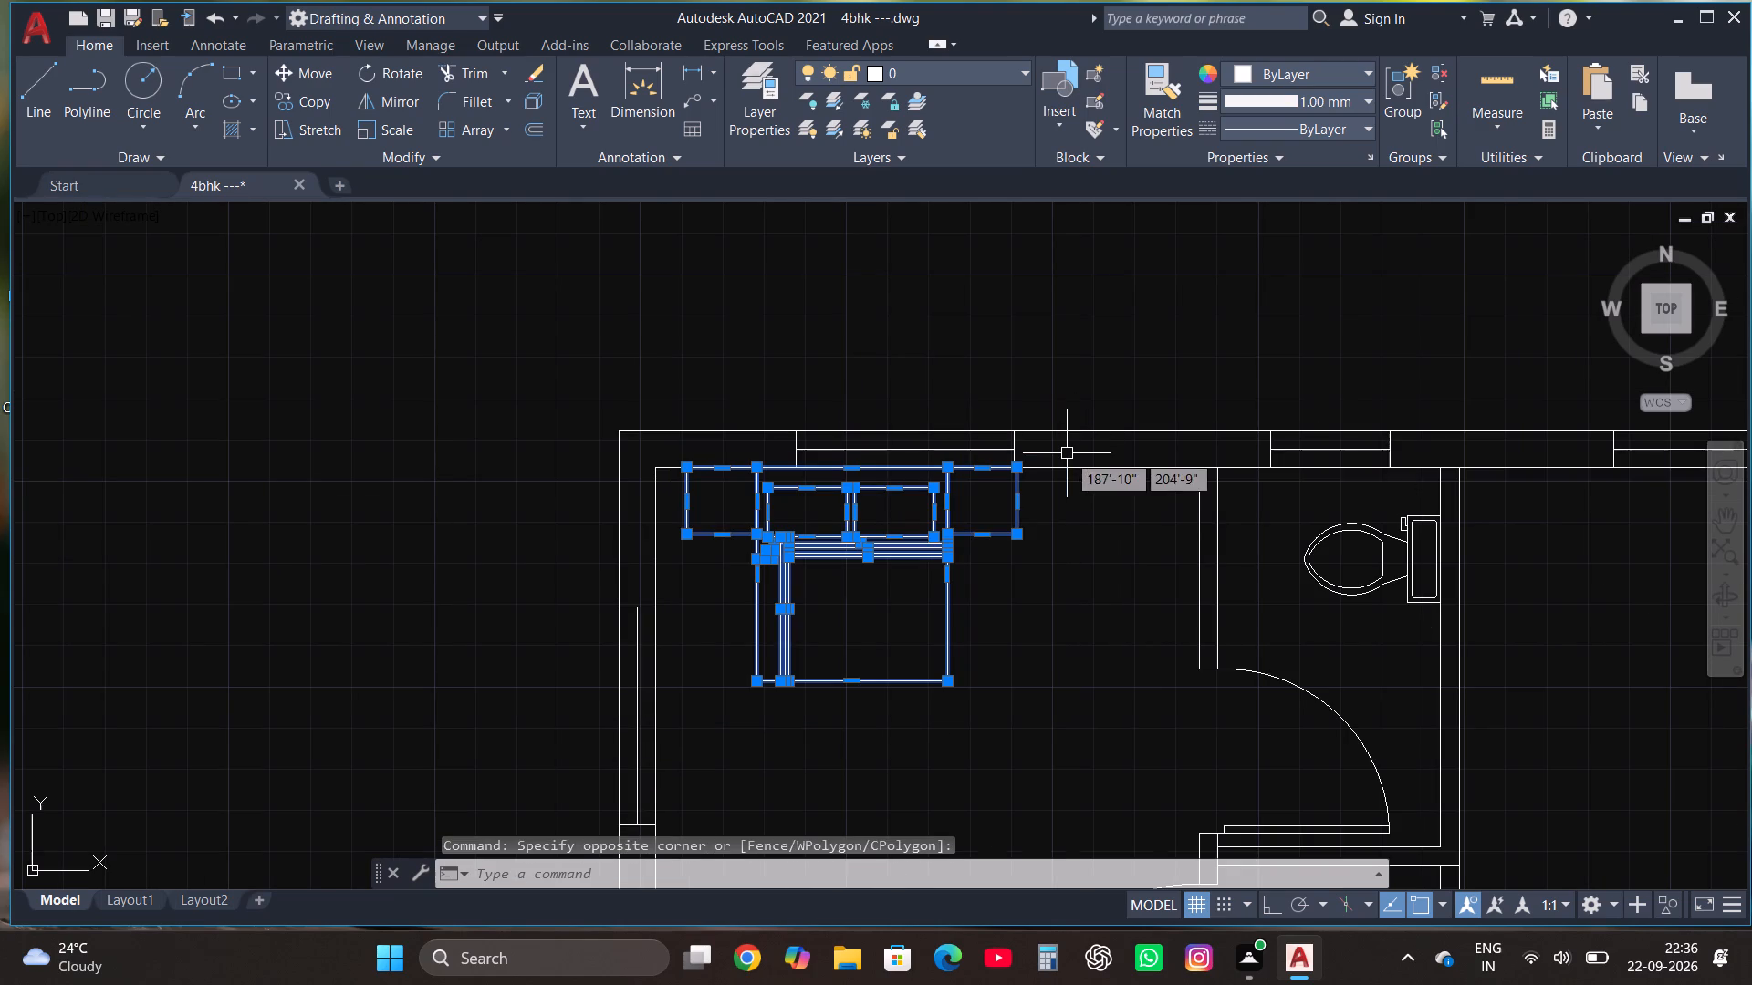
pyautogui.click(320, 104)
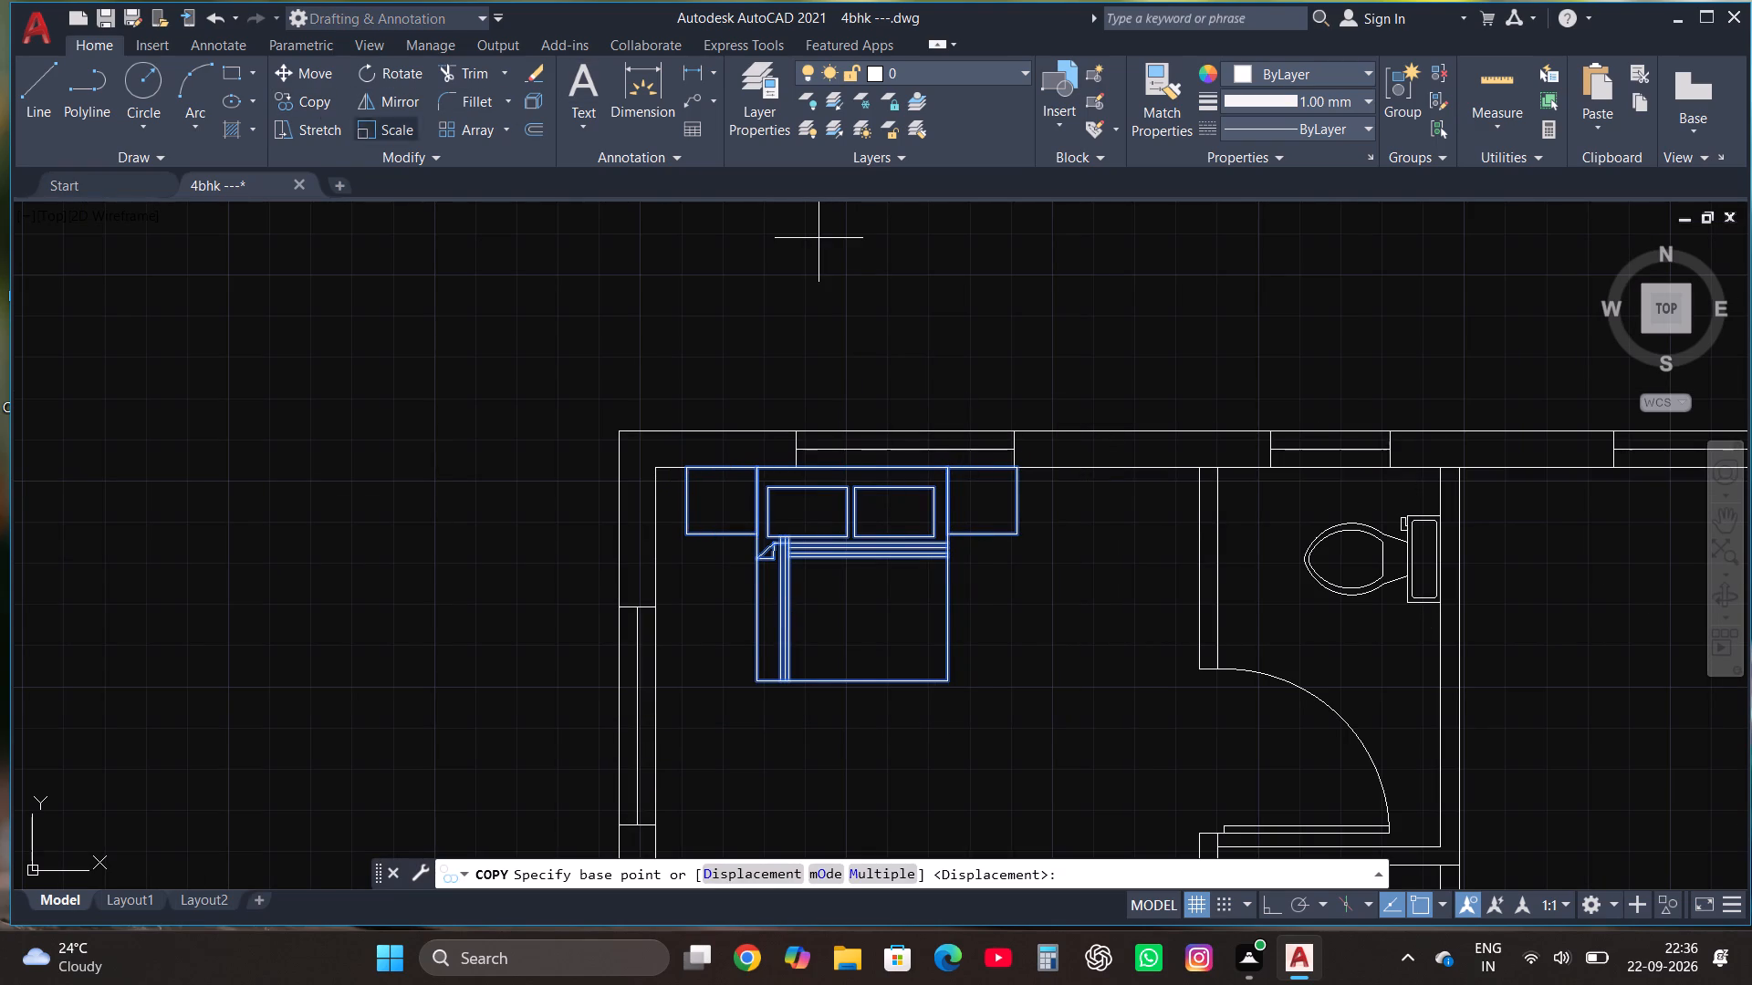
pyautogui.click(889, 878)
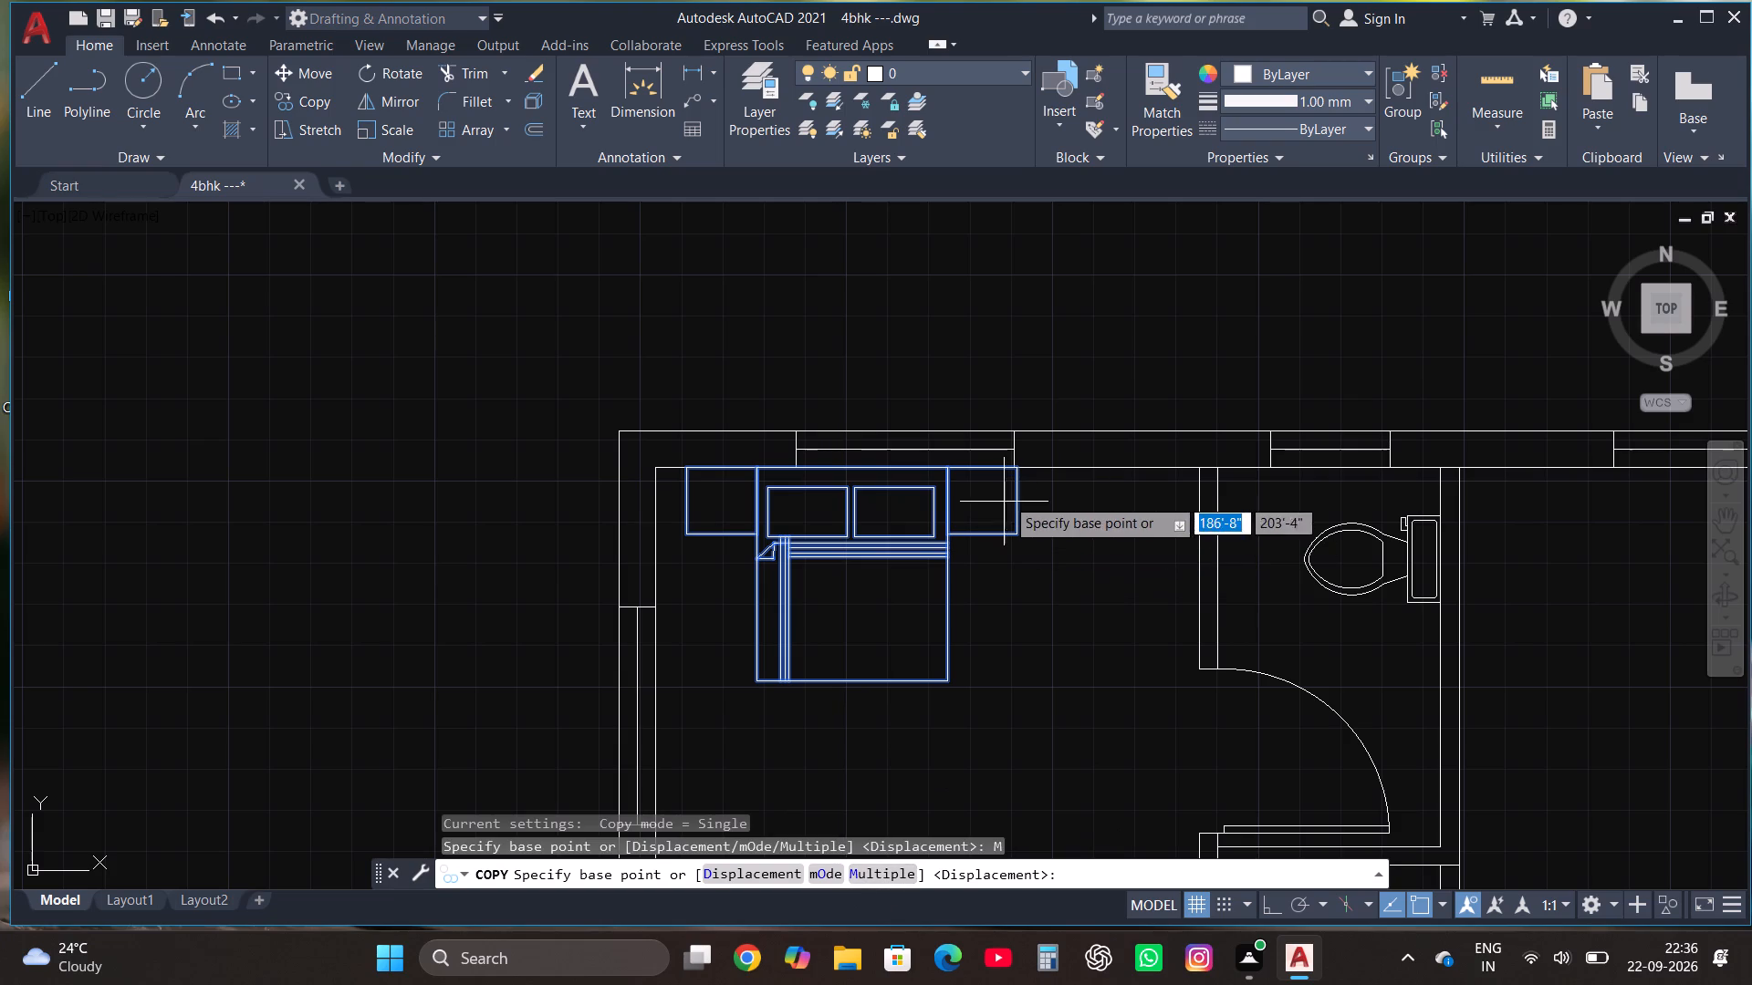
pyautogui.click(1017, 472)
pyautogui.scroll(-2, 1017, 472)
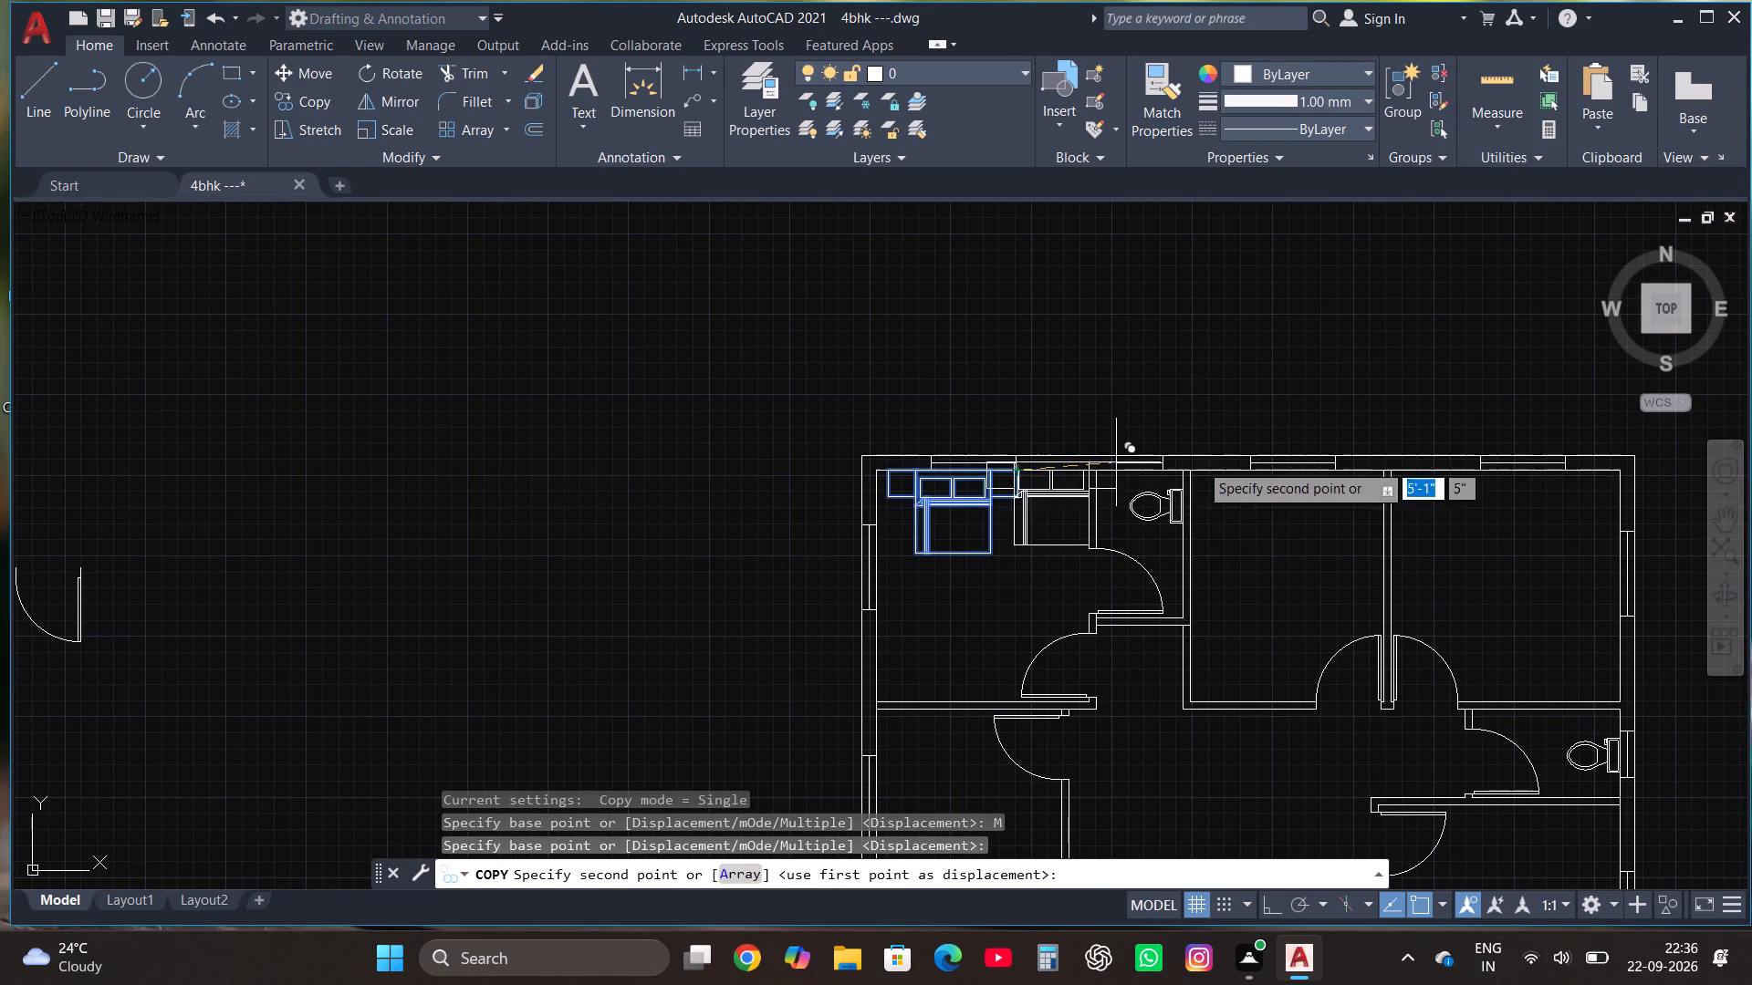
pyautogui.scroll(3, 1309, 469)
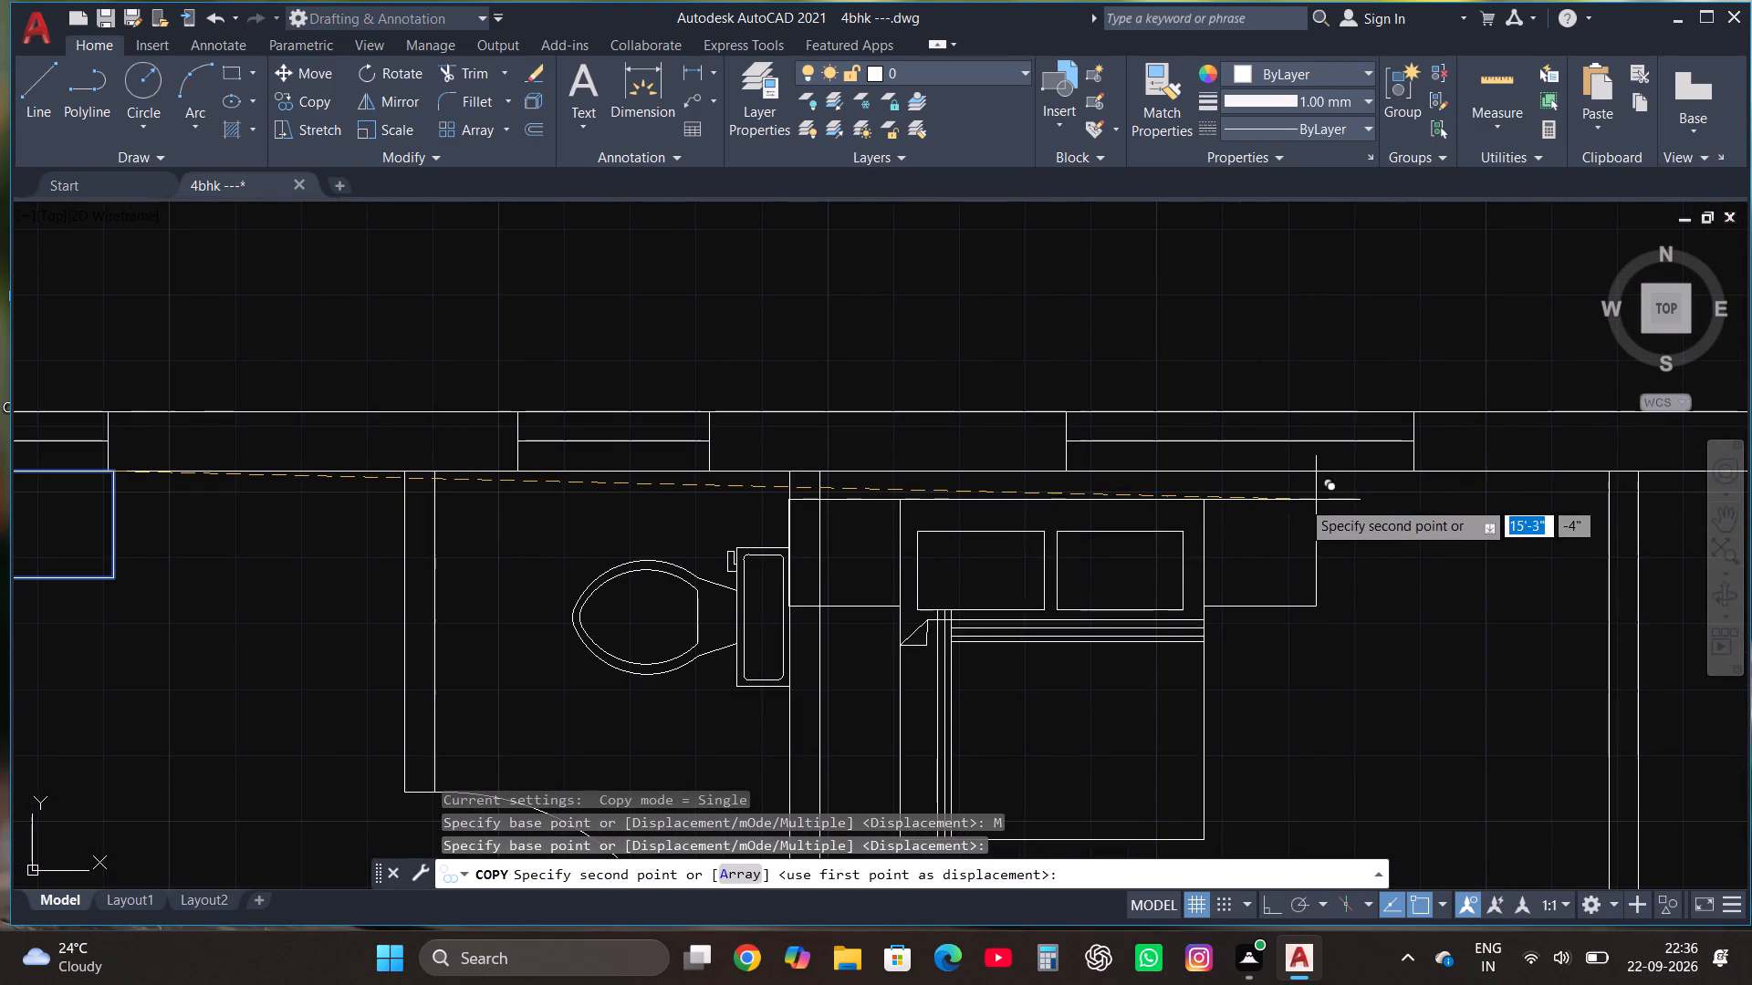
pyautogui.click(1366, 475)
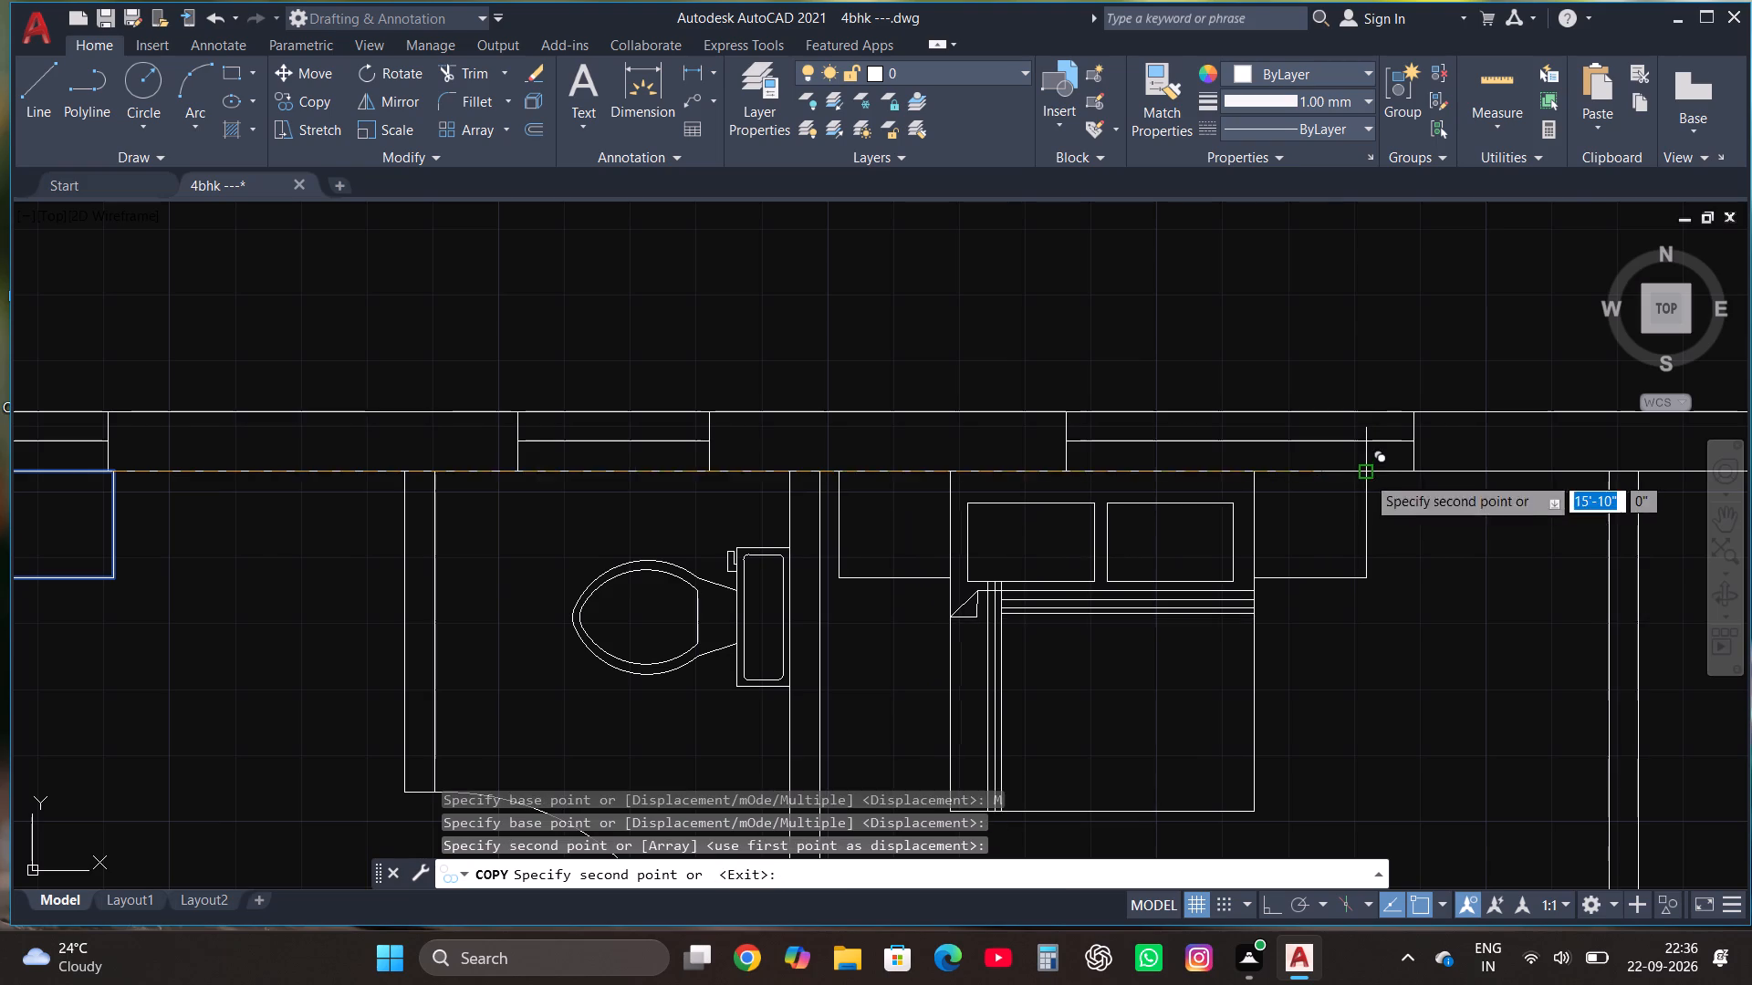
pyautogui.scroll(-4, 894, 474)
pyautogui.scroll(3, 1146, 485)
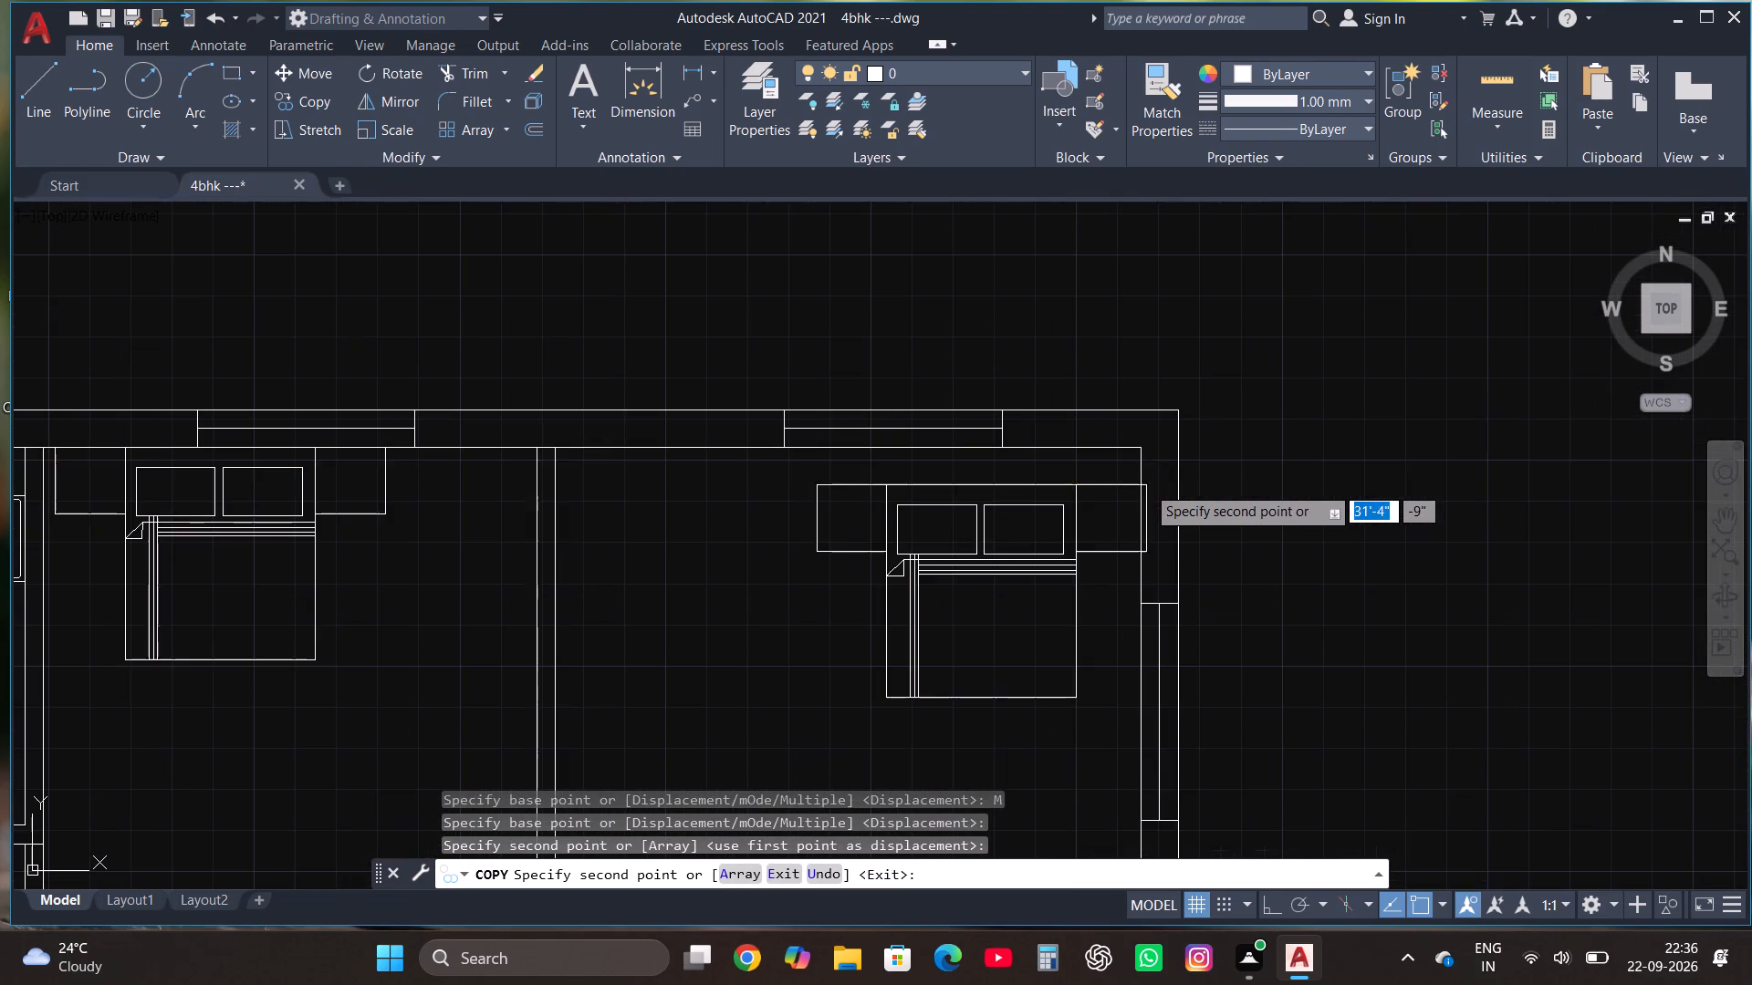
pyautogui.click(1121, 451)
# Place a third copy of the bed and side tables in the empty space east of the plan.
pyautogui.scroll(-1, 1064, 573)
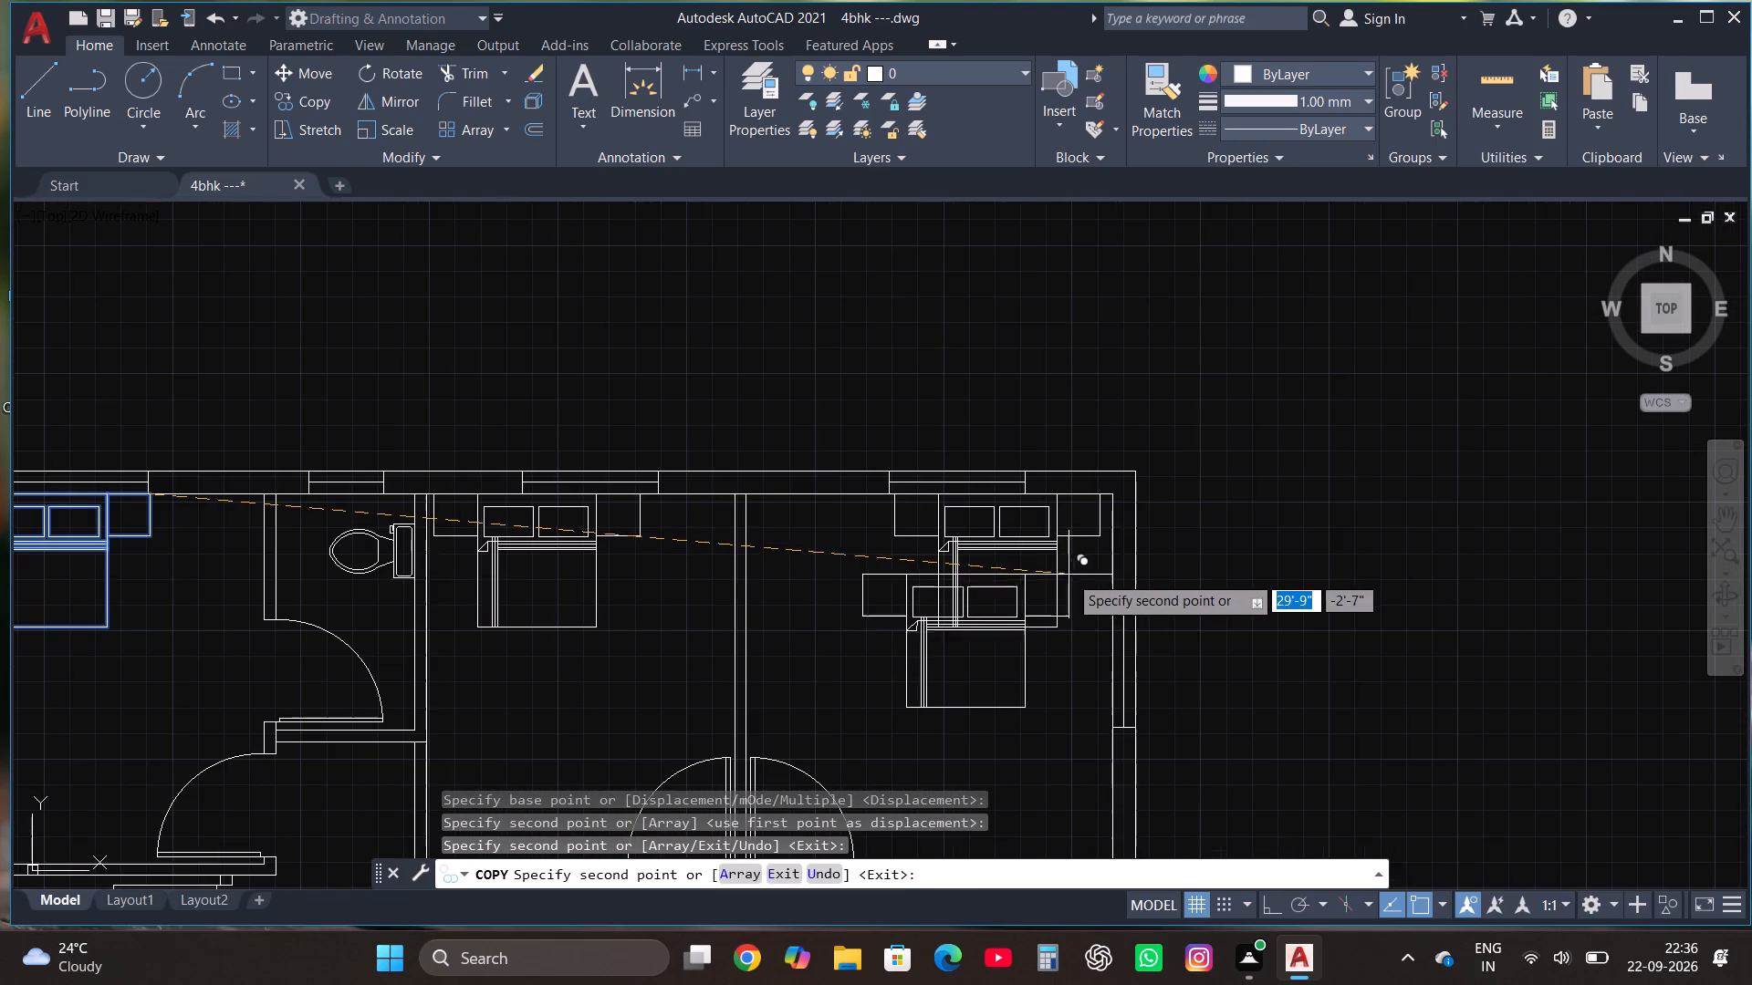
pyautogui.scroll(-3, 1064, 561)
pyautogui.click(1189, 653)
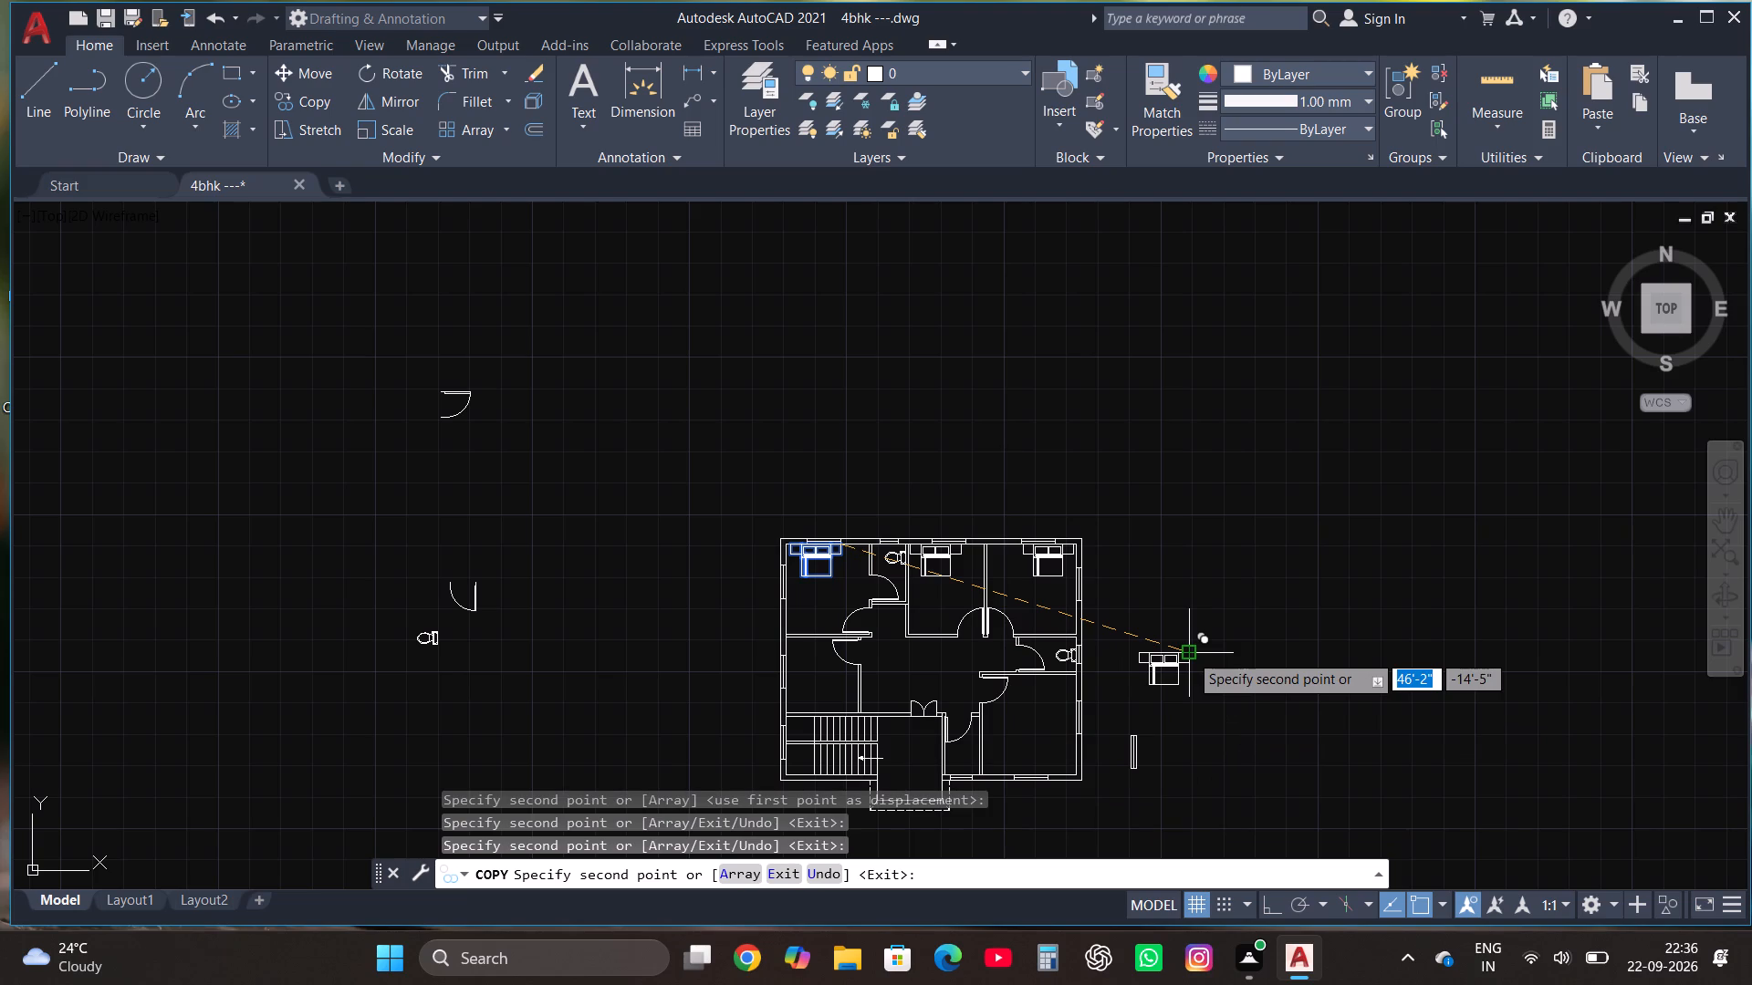
pyautogui.press('Escape')
# Rotate the bed set outside the plan by 180° with Ortho on, so its pillows face south.
pyautogui.click(1127, 708)
pyautogui.click(1219, 618)
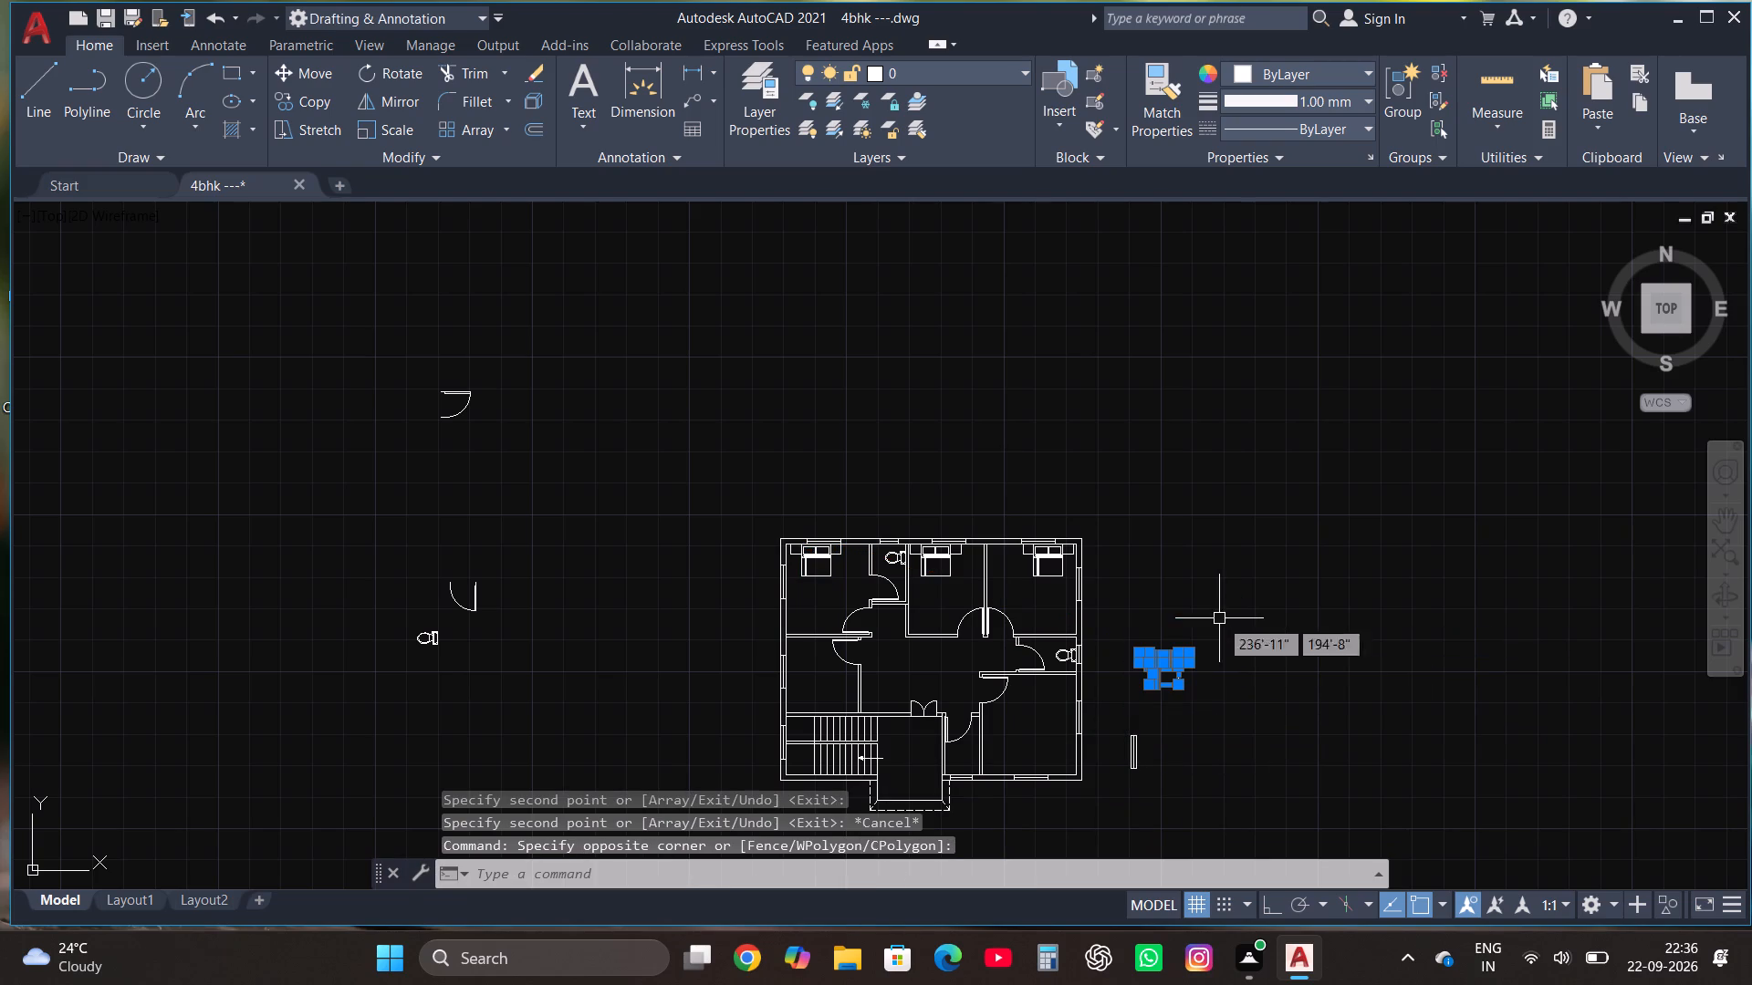
pyautogui.click(394, 74)
pyautogui.click(1214, 679)
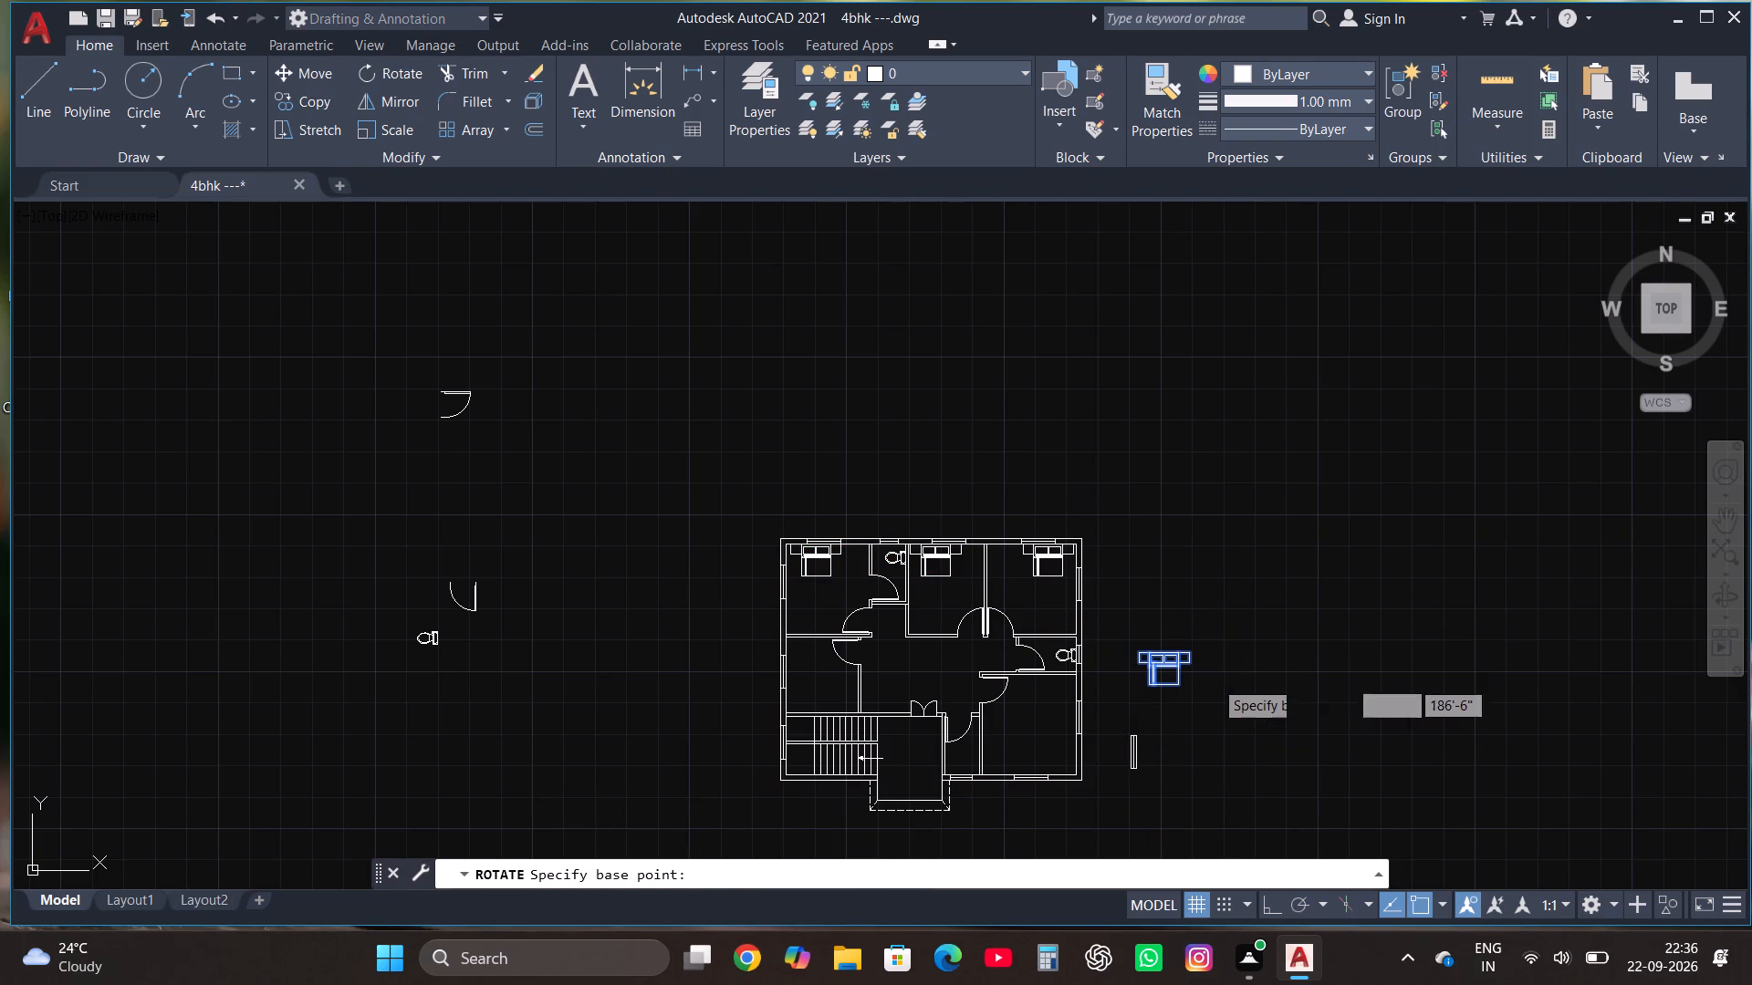
pyautogui.press('F8')
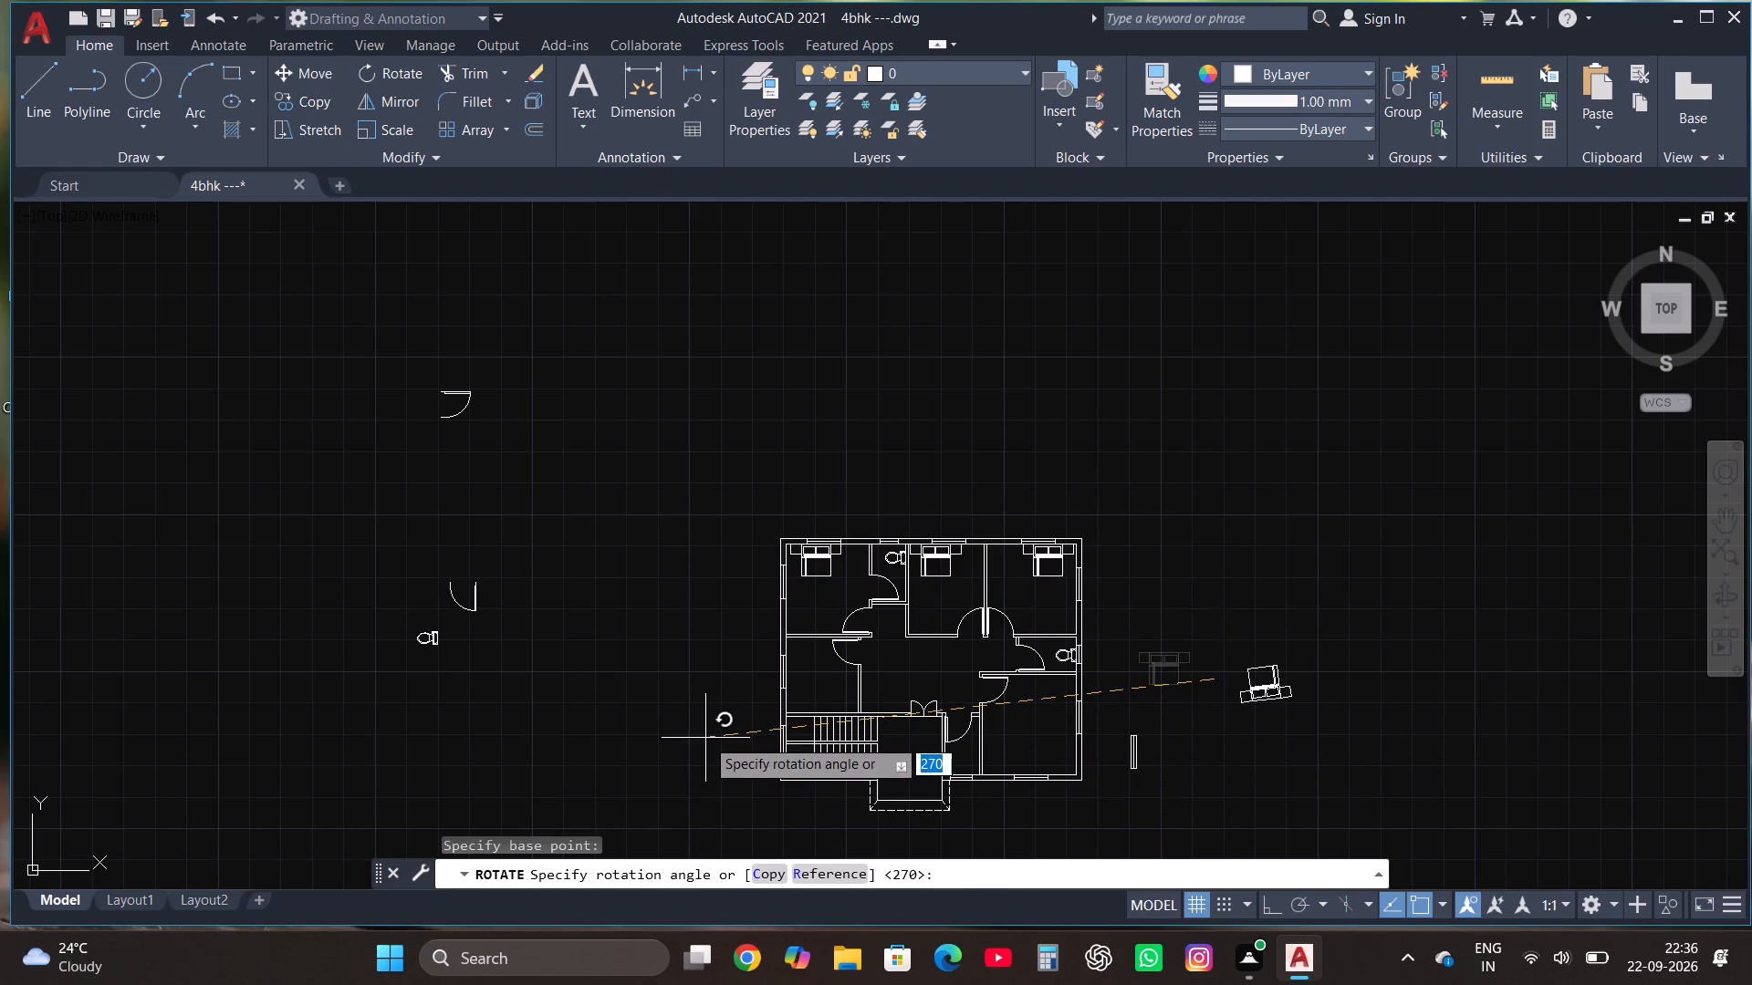
pyautogui.click(705, 738)
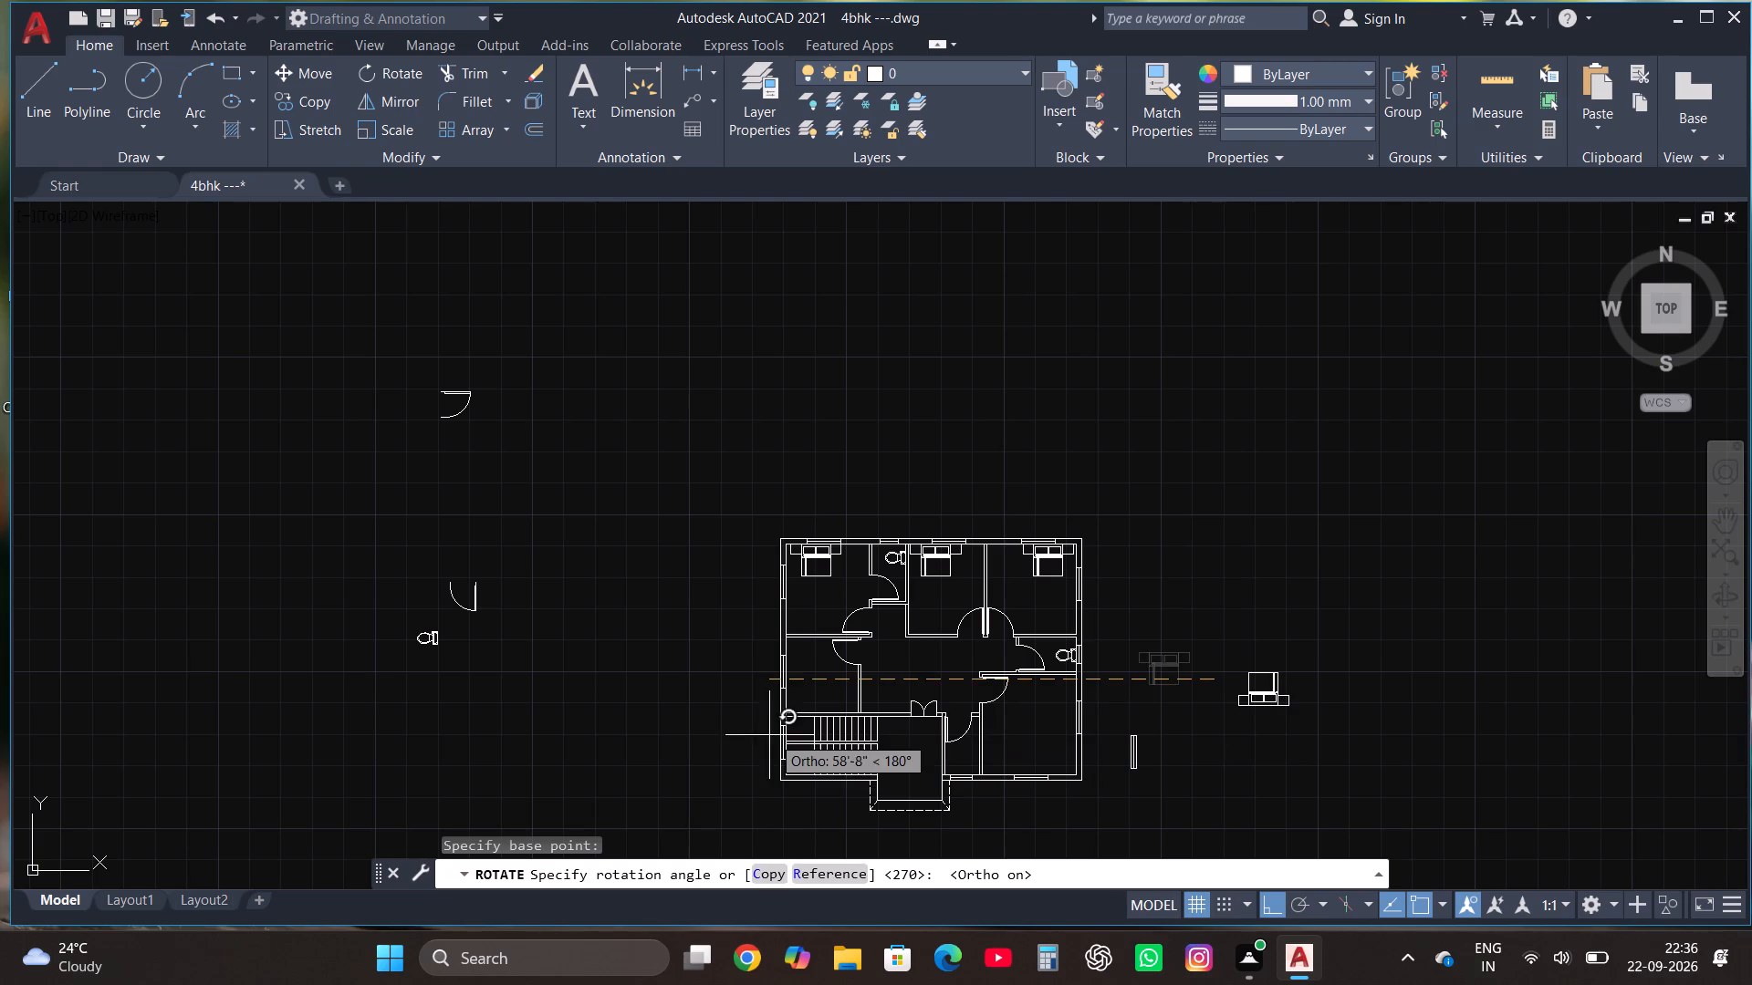
pyautogui.click(744, 740)
# Delete the leftover narrow vertical window piece just outside the plan's east wall.
pyautogui.scroll(1, 1195, 725)
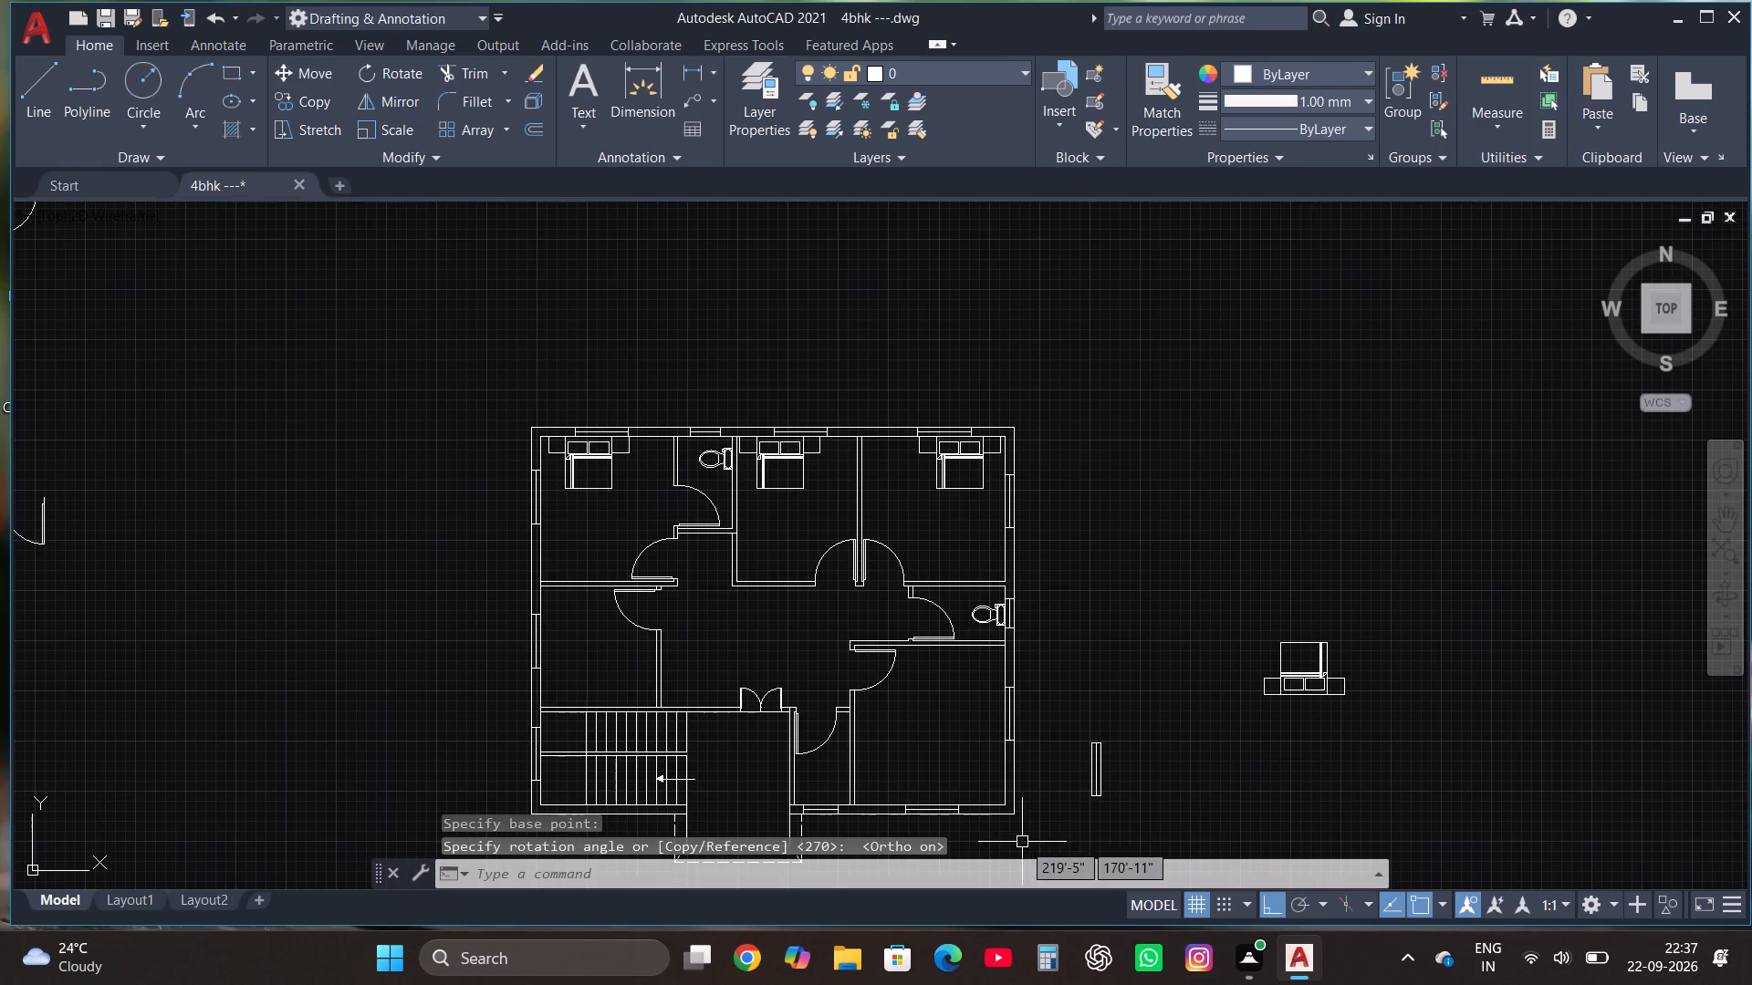
pyautogui.click(1052, 822)
pyautogui.click(1114, 731)
pyautogui.press('Delete')
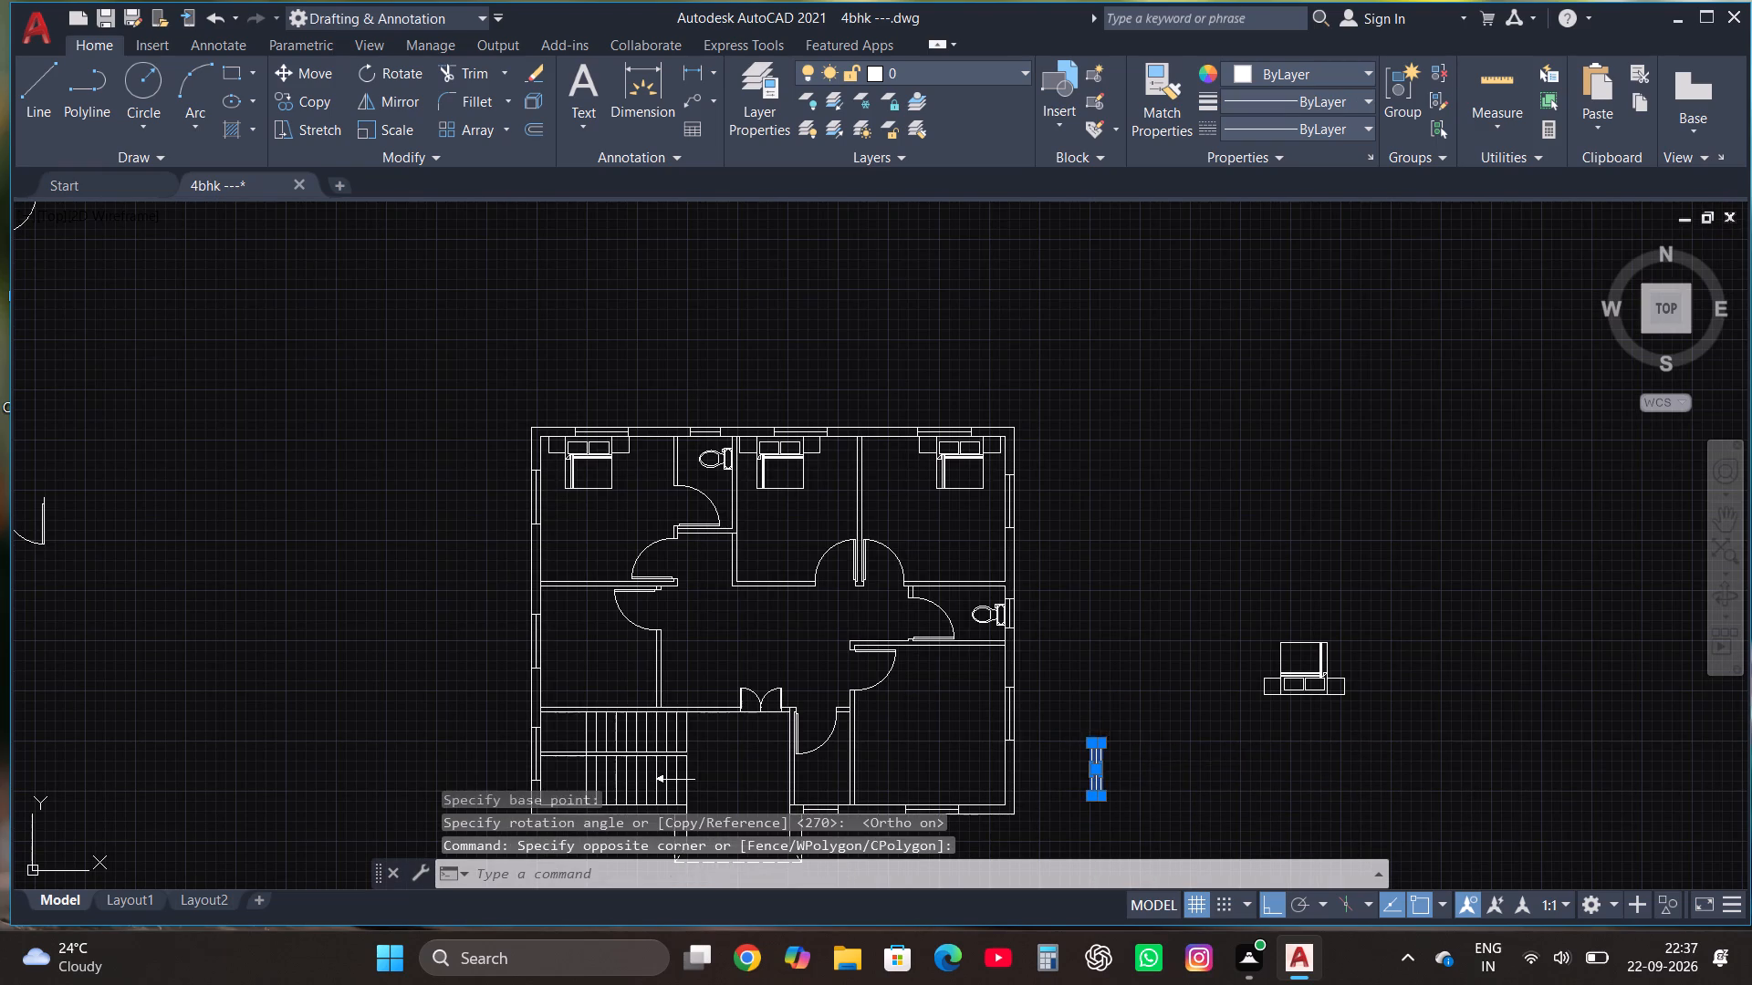
# Move the rotated bed set from outside the plan into the southeast bedroom, just off its south wall, with Ortho off.
pyautogui.click(1198, 740)
pyautogui.click(1489, 527)
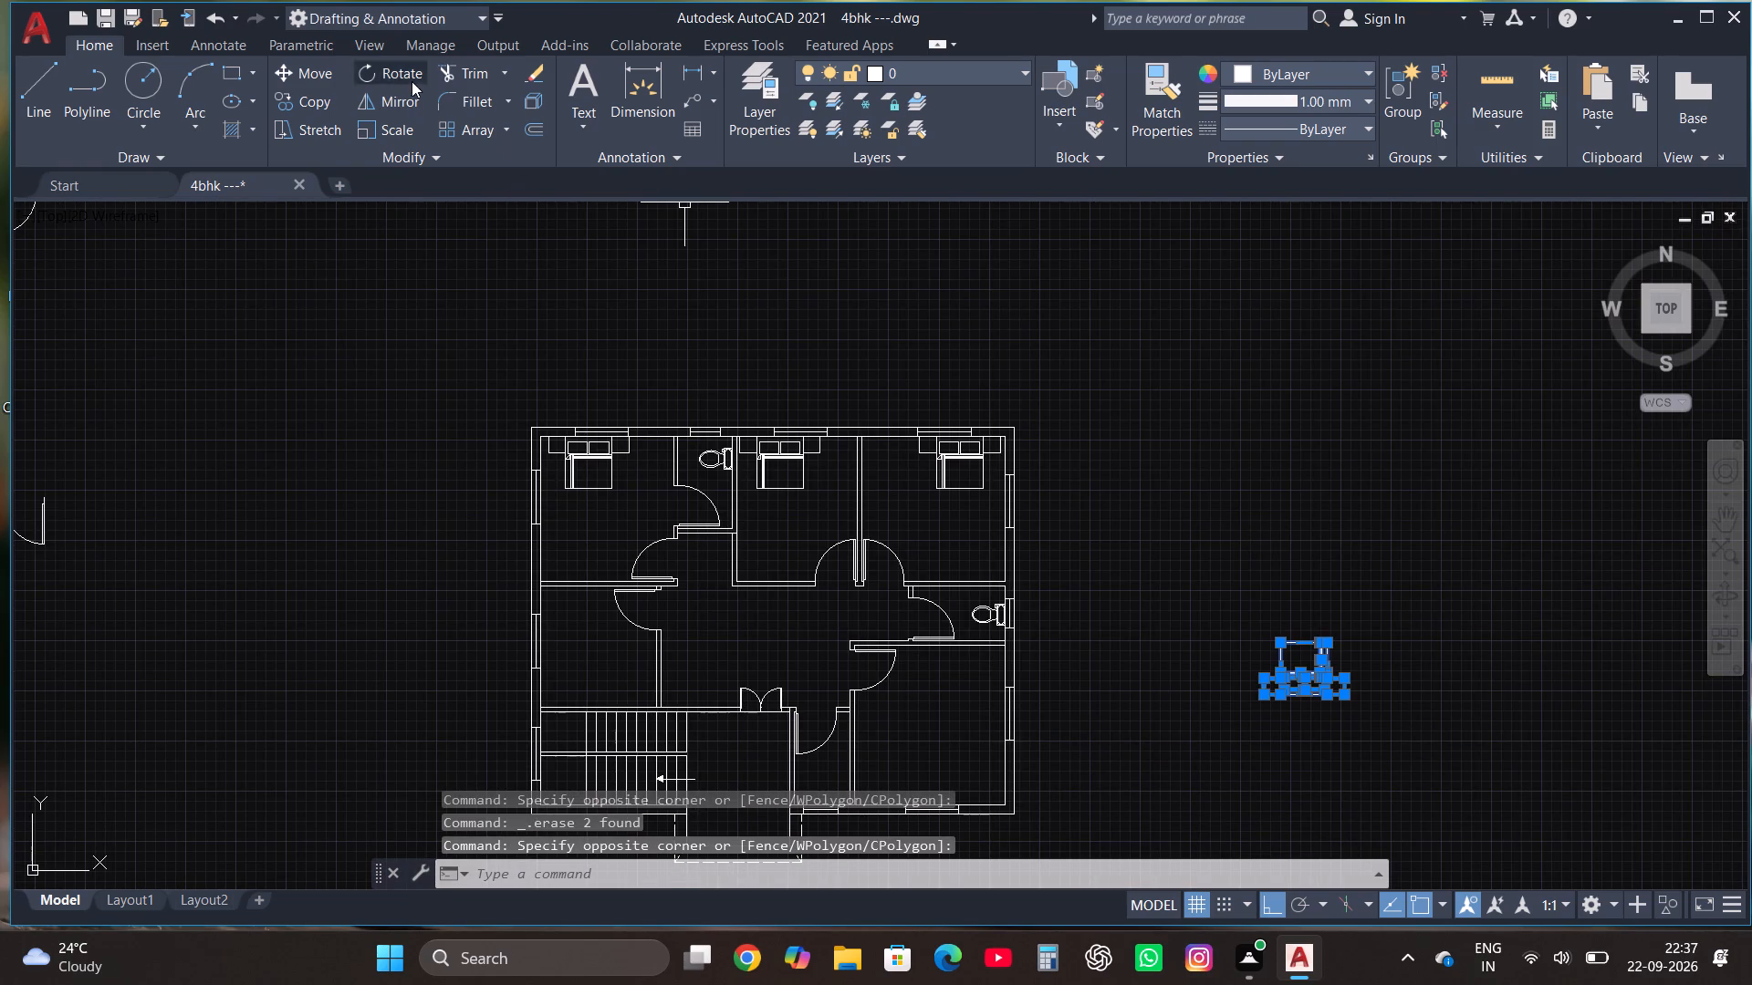
pyautogui.click(307, 70)
pyautogui.scroll(2, 1273, 705)
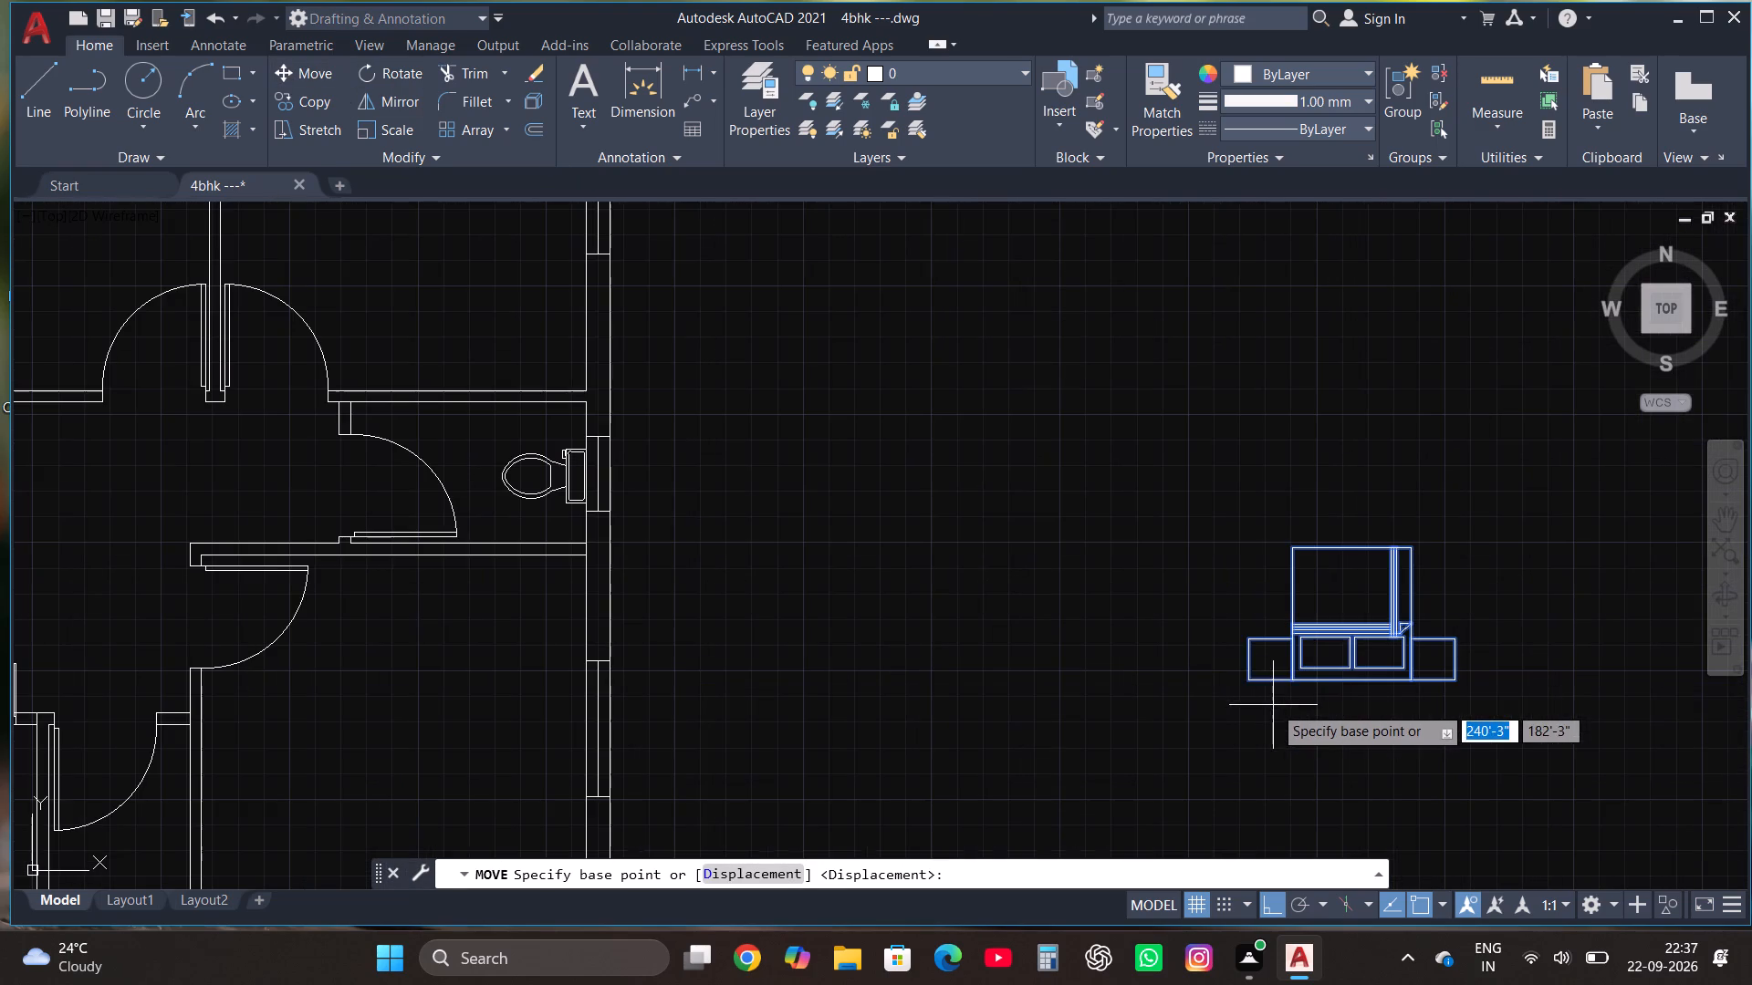
pyautogui.click(1247, 680)
pyautogui.scroll(-4, 1242, 607)
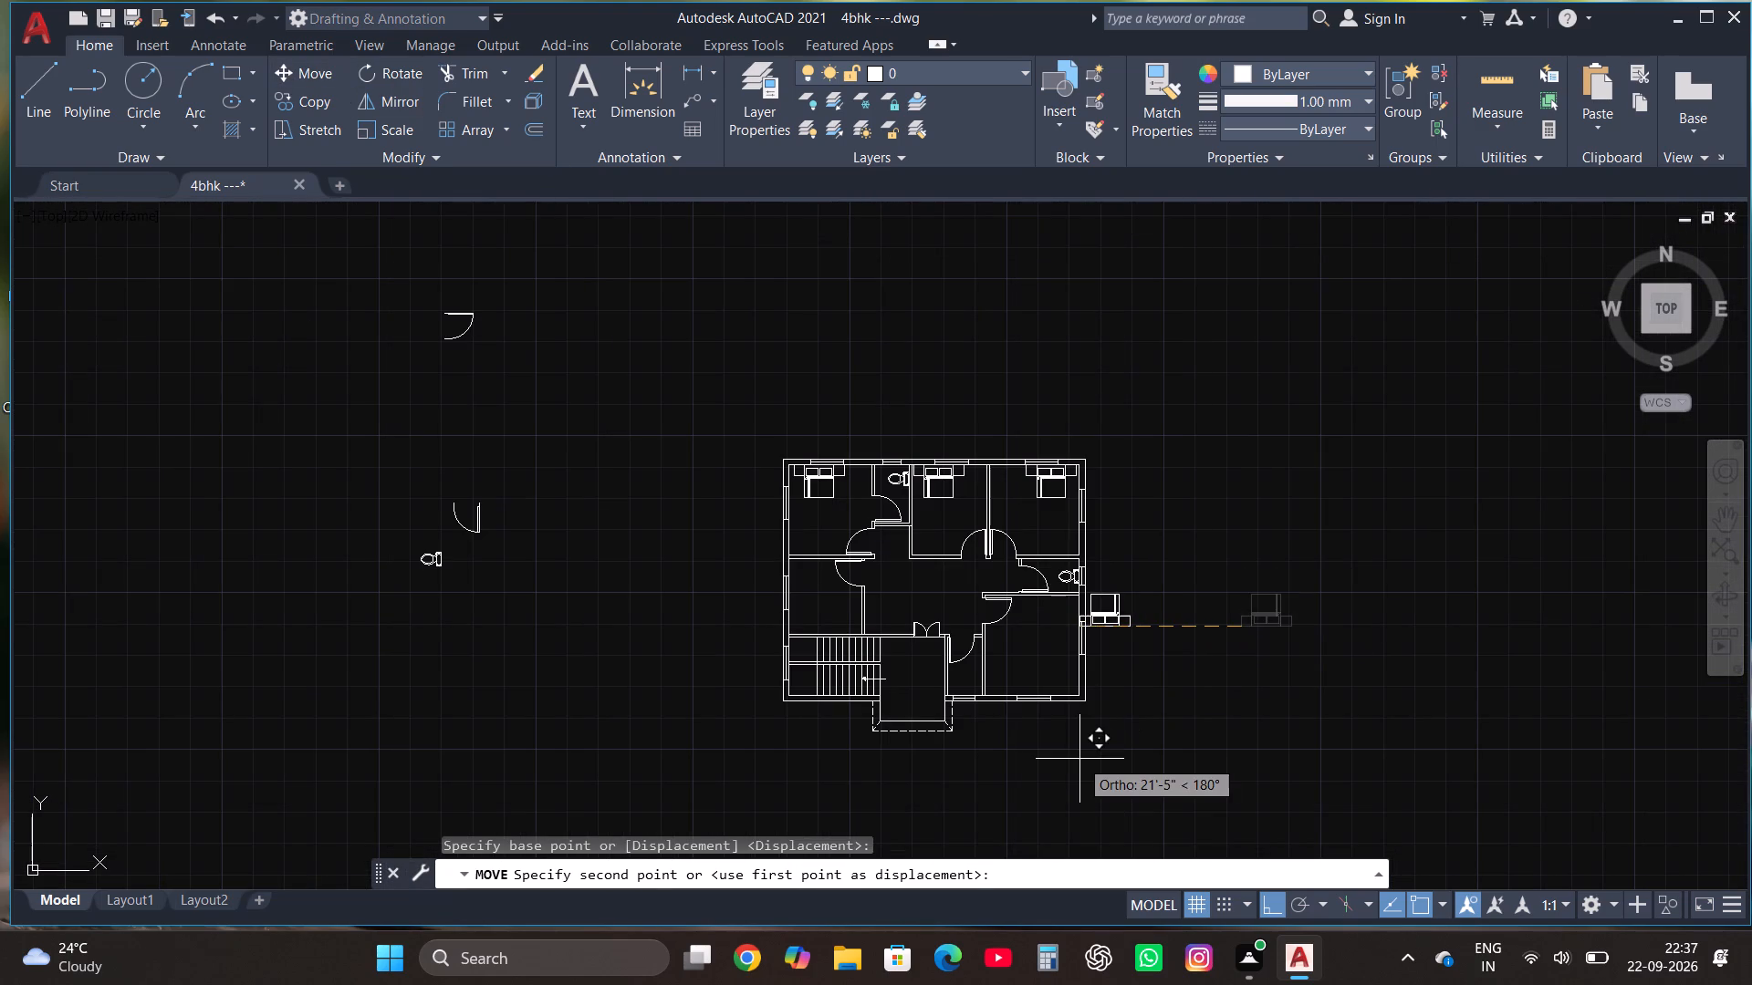
pyautogui.press('F8')
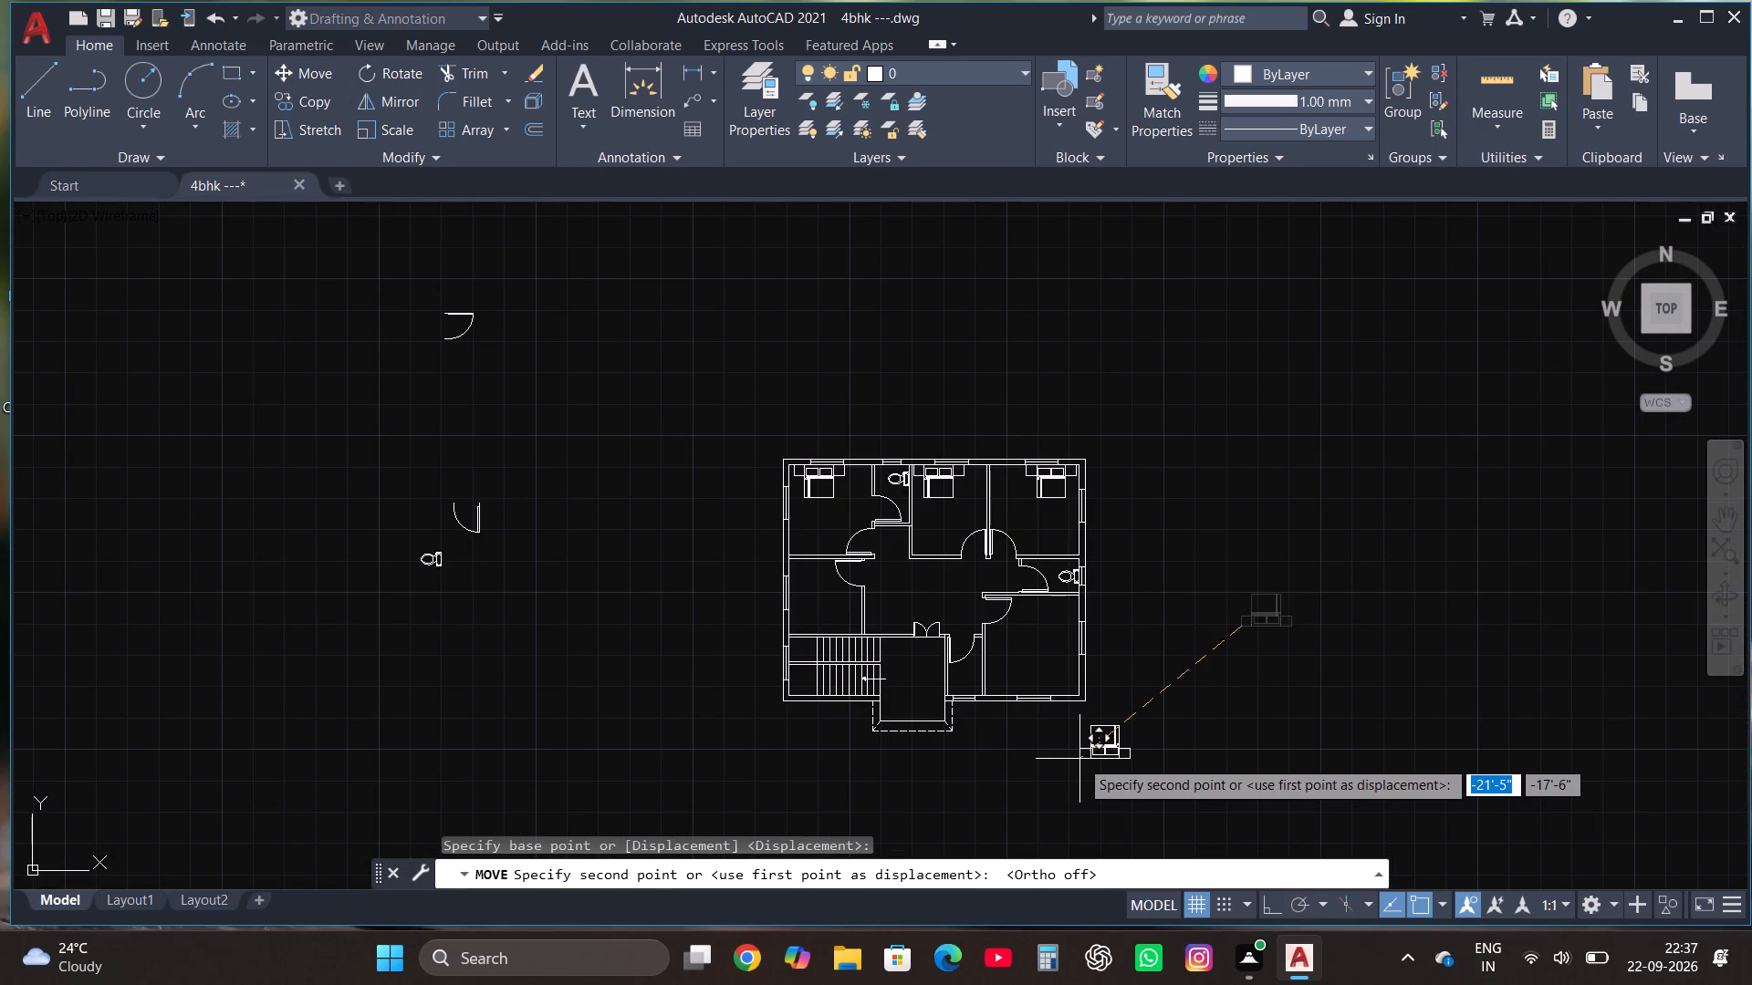
pyautogui.scroll(3, 1032, 689)
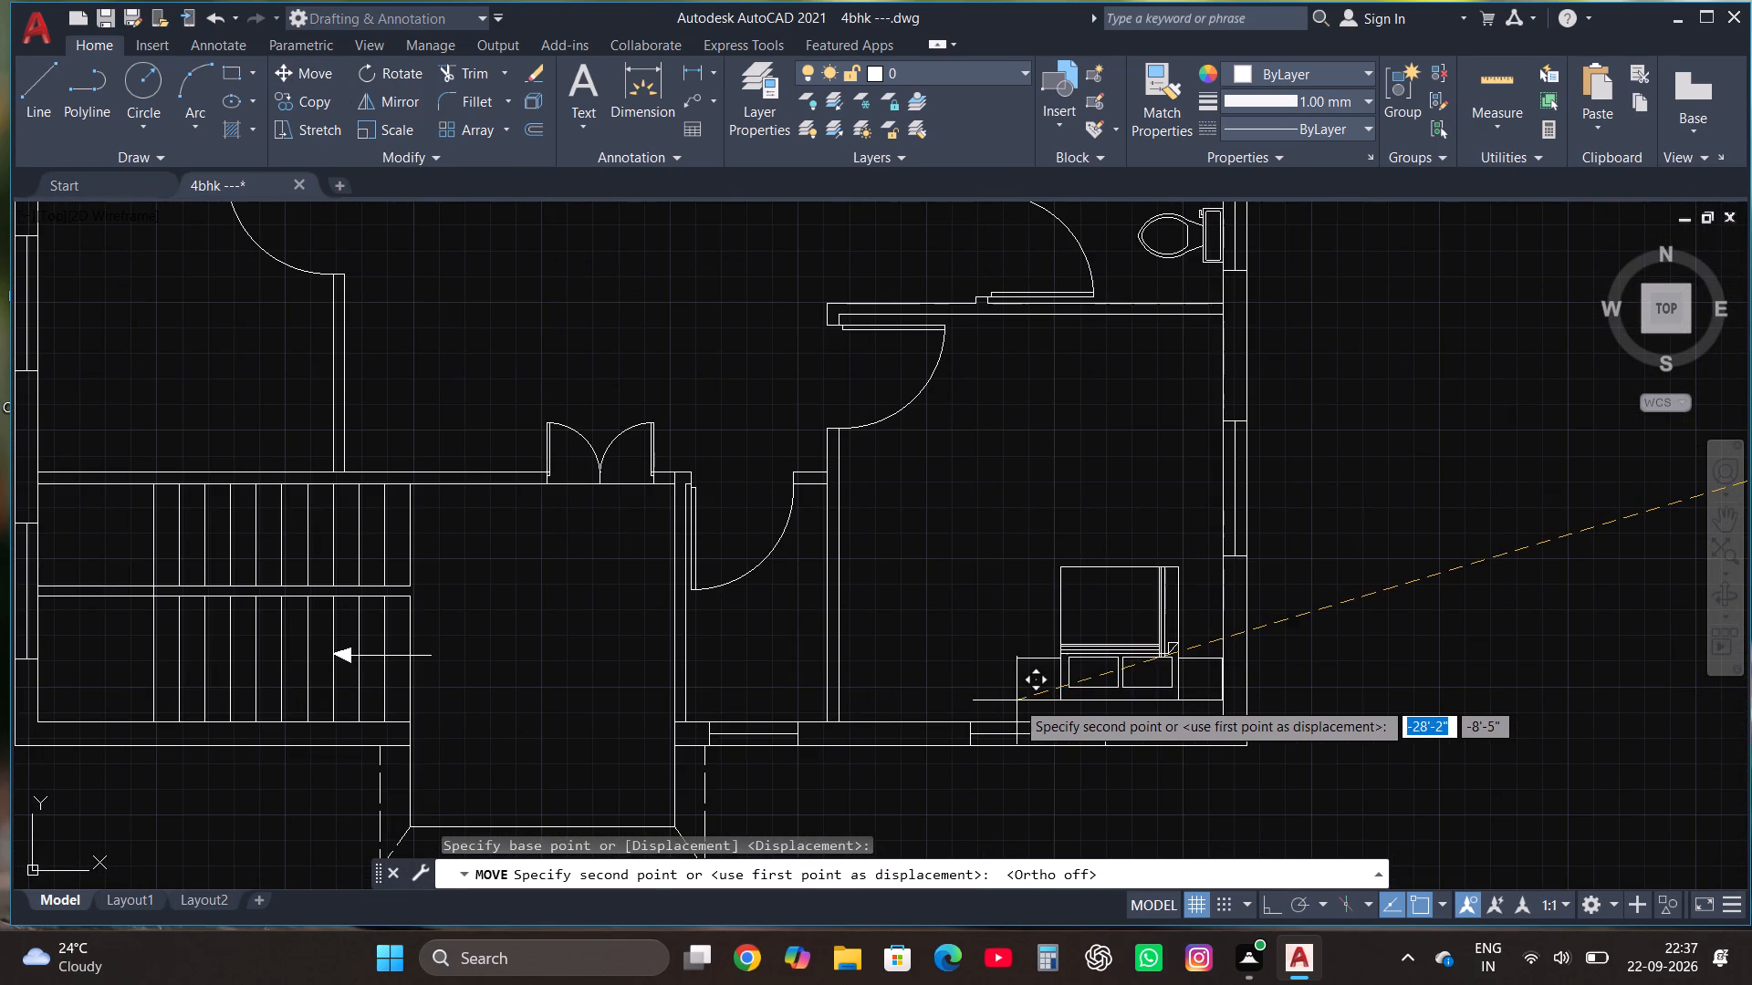
pyautogui.click(1000, 710)
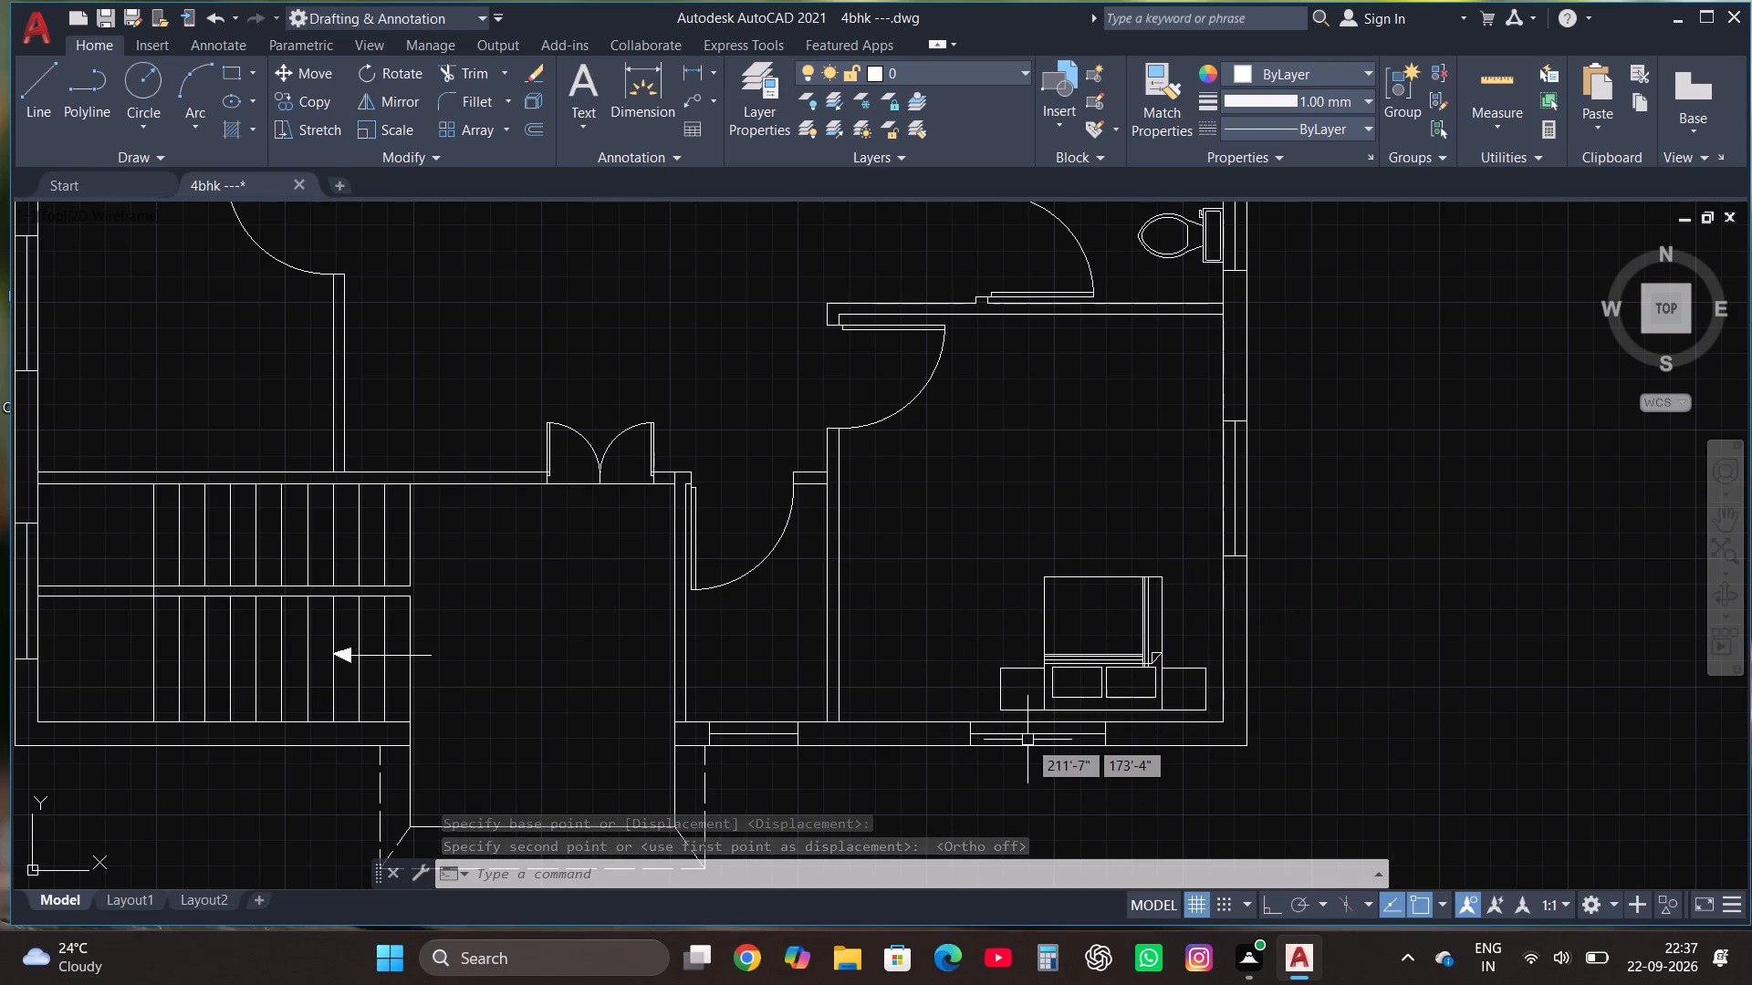
pyautogui.scroll(-1, 993, 772)
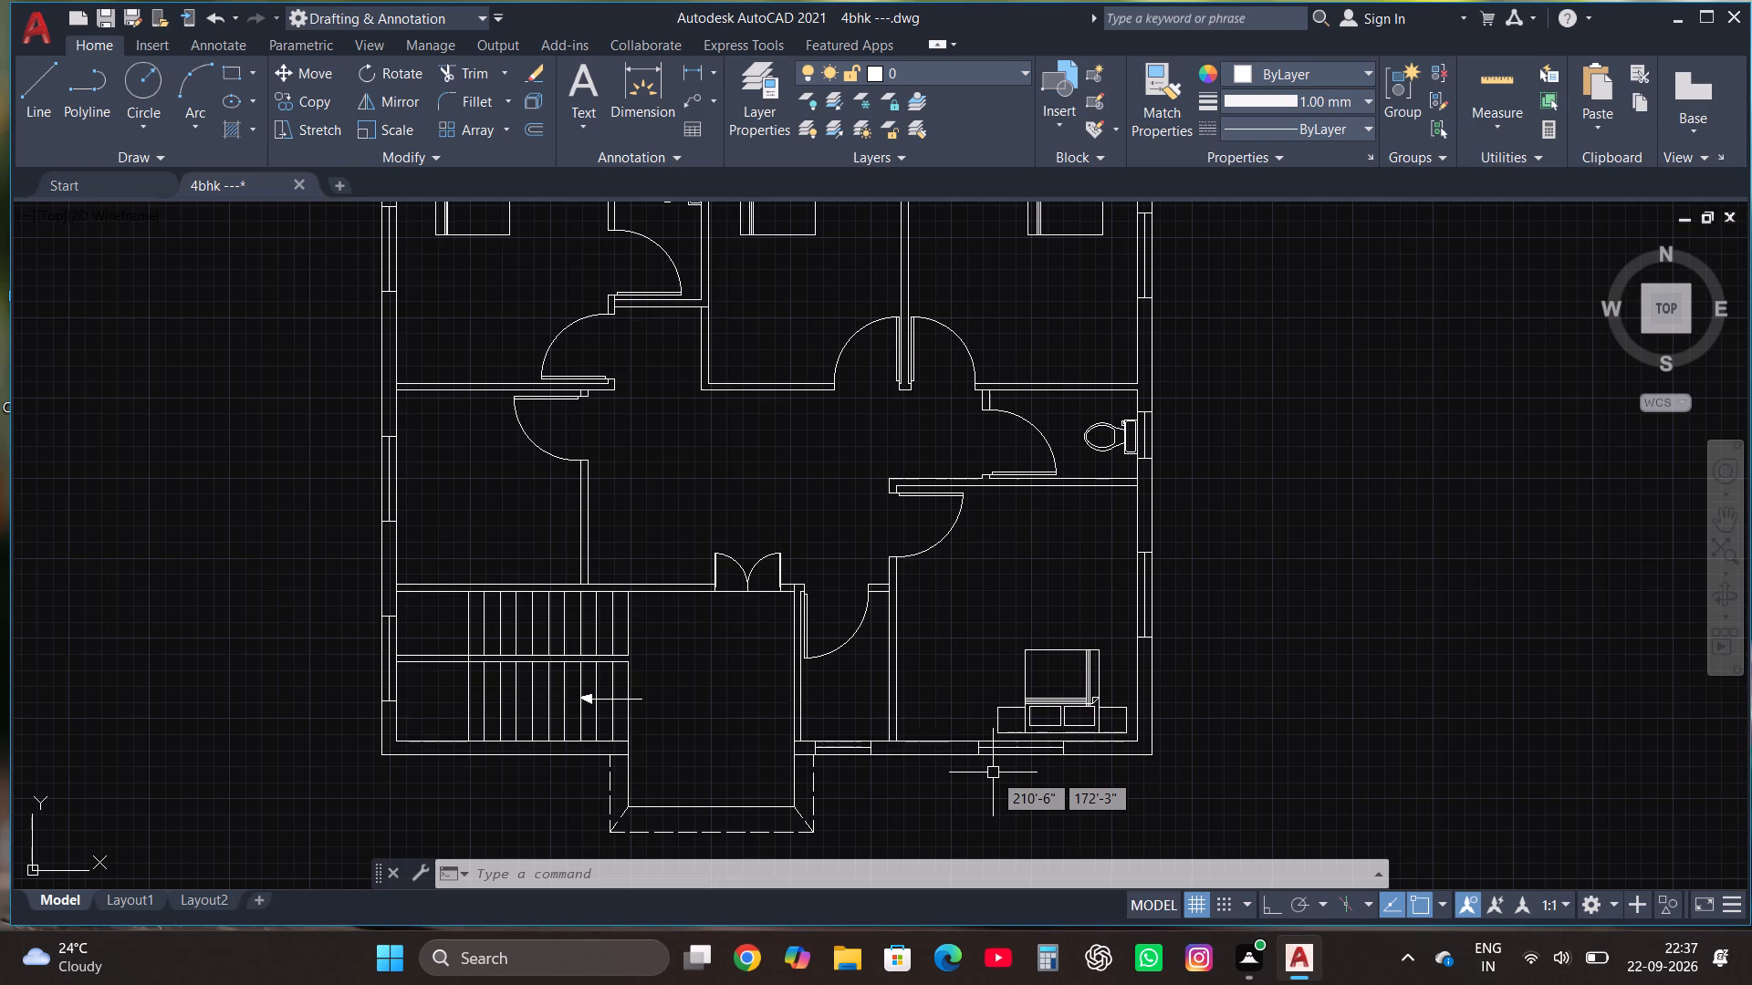
pyautogui.scroll(-1, 993, 772)
# Draw a wardrobe rectangle about 6'-10" by 2'-6" in the northwest bedroom's southwest corner, between the west wall and the door.
pyautogui.scroll(2, 624, 469)
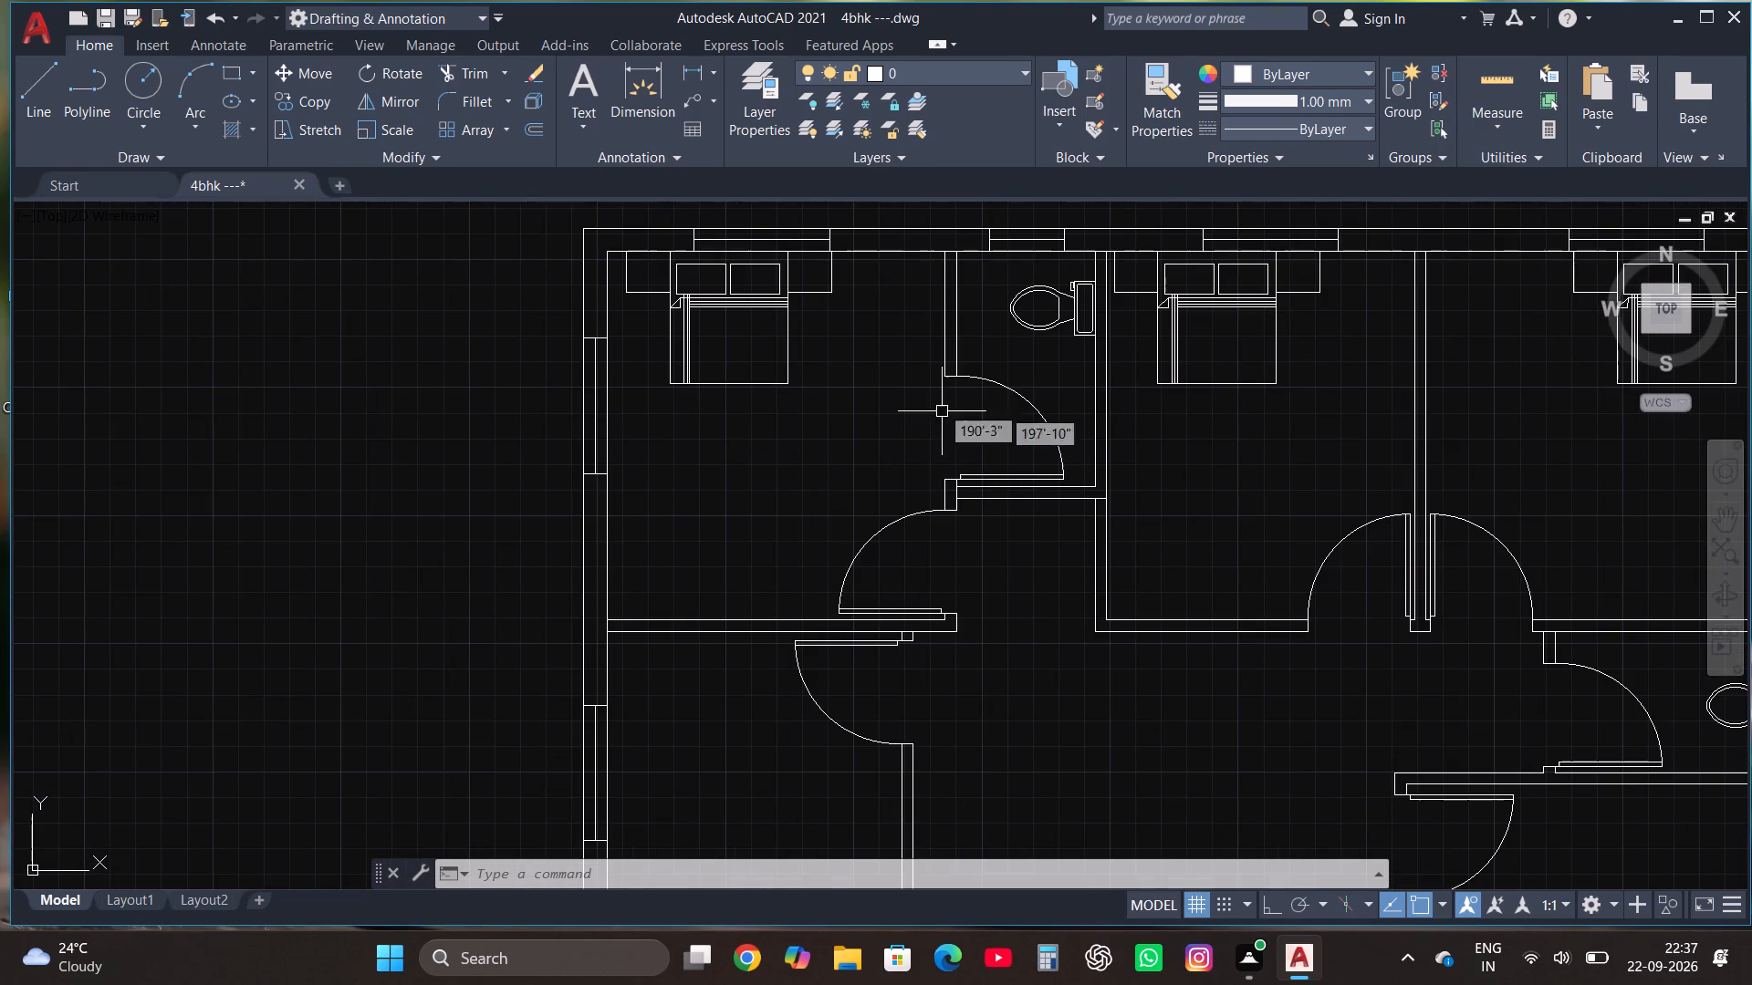
pyautogui.click(230, 77)
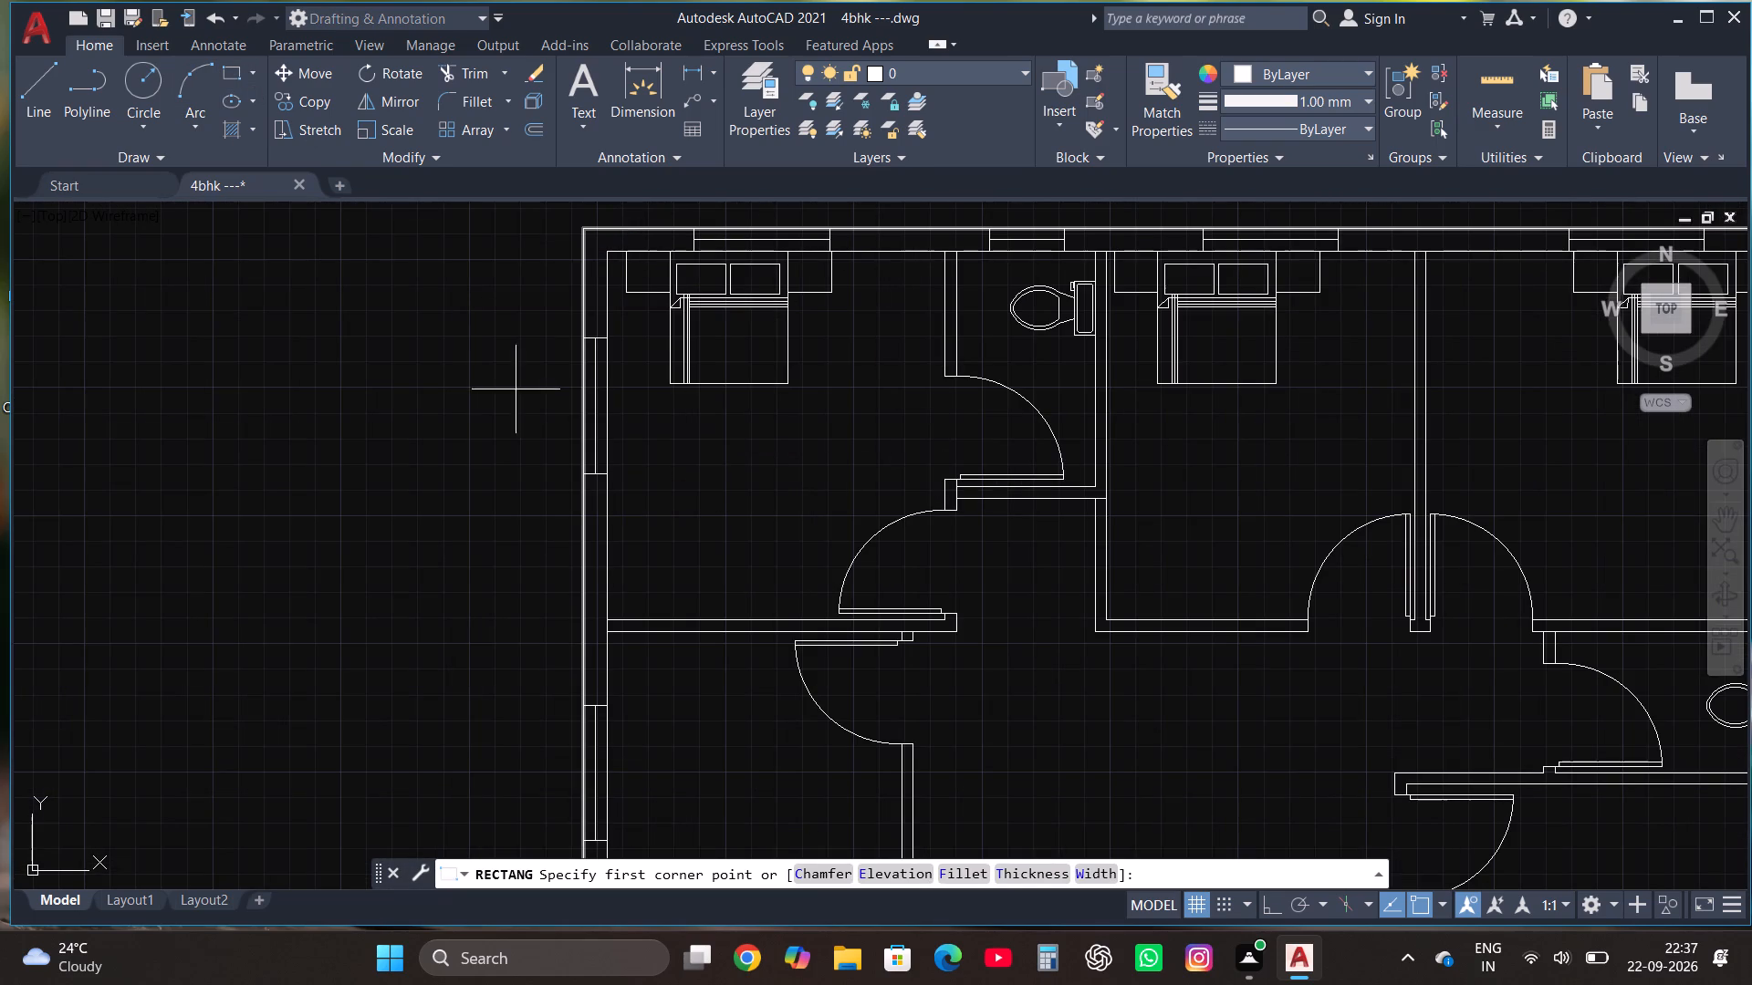
pyautogui.click(822, 621)
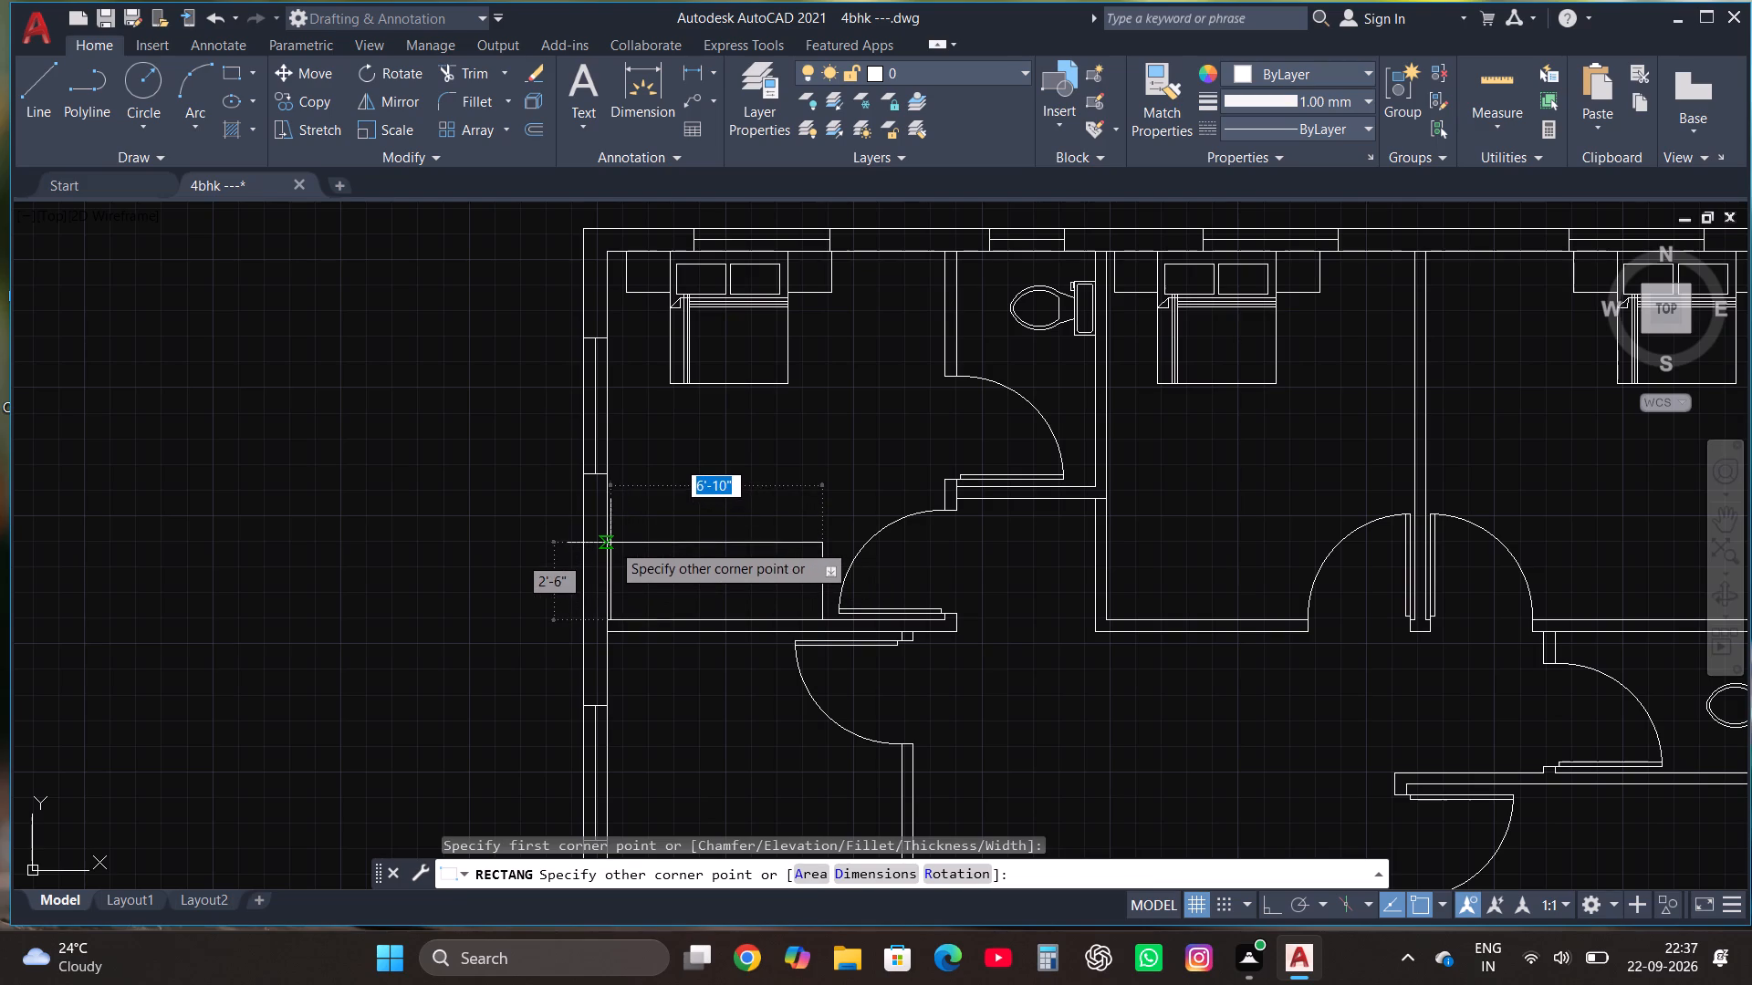
pyautogui.click(610, 540)
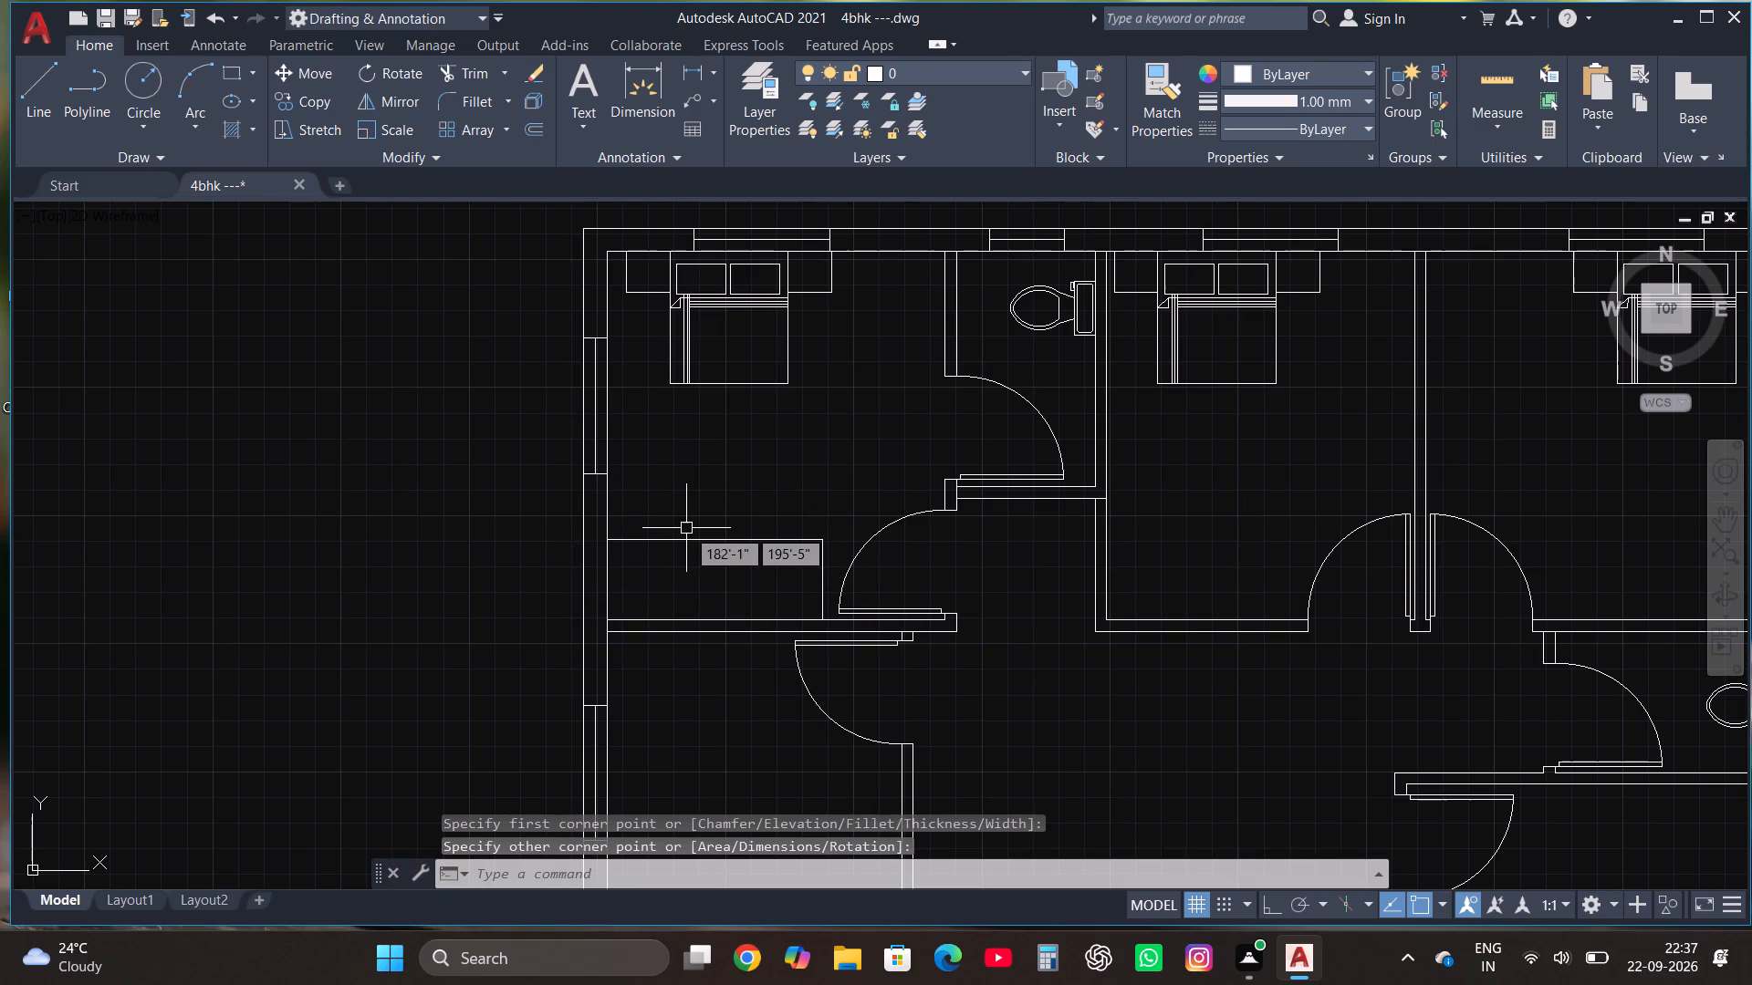
# Draw a wardrobe rectangle about 6'-2" long in the middle north bedroom's southwest corner, along its south wall.
pyautogui.click(228, 74)
pyautogui.scroll(-2, 406, 361)
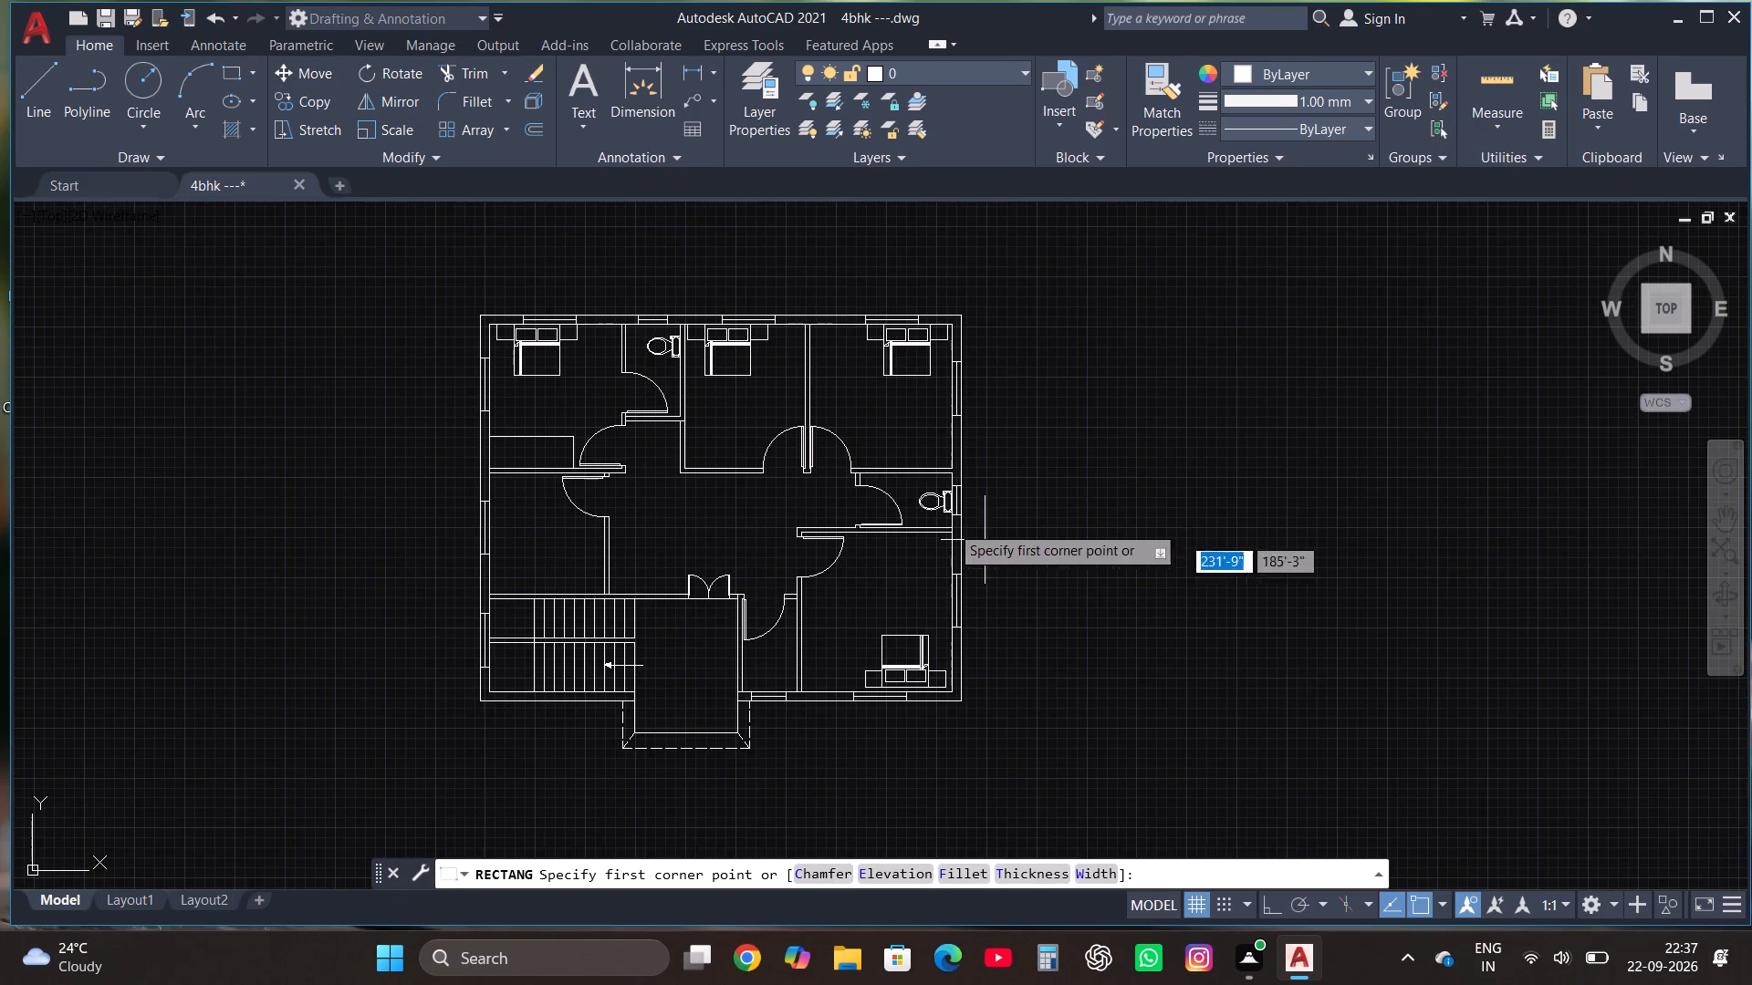
pyautogui.scroll(3, 707, 442)
pyautogui.click(904, 545)
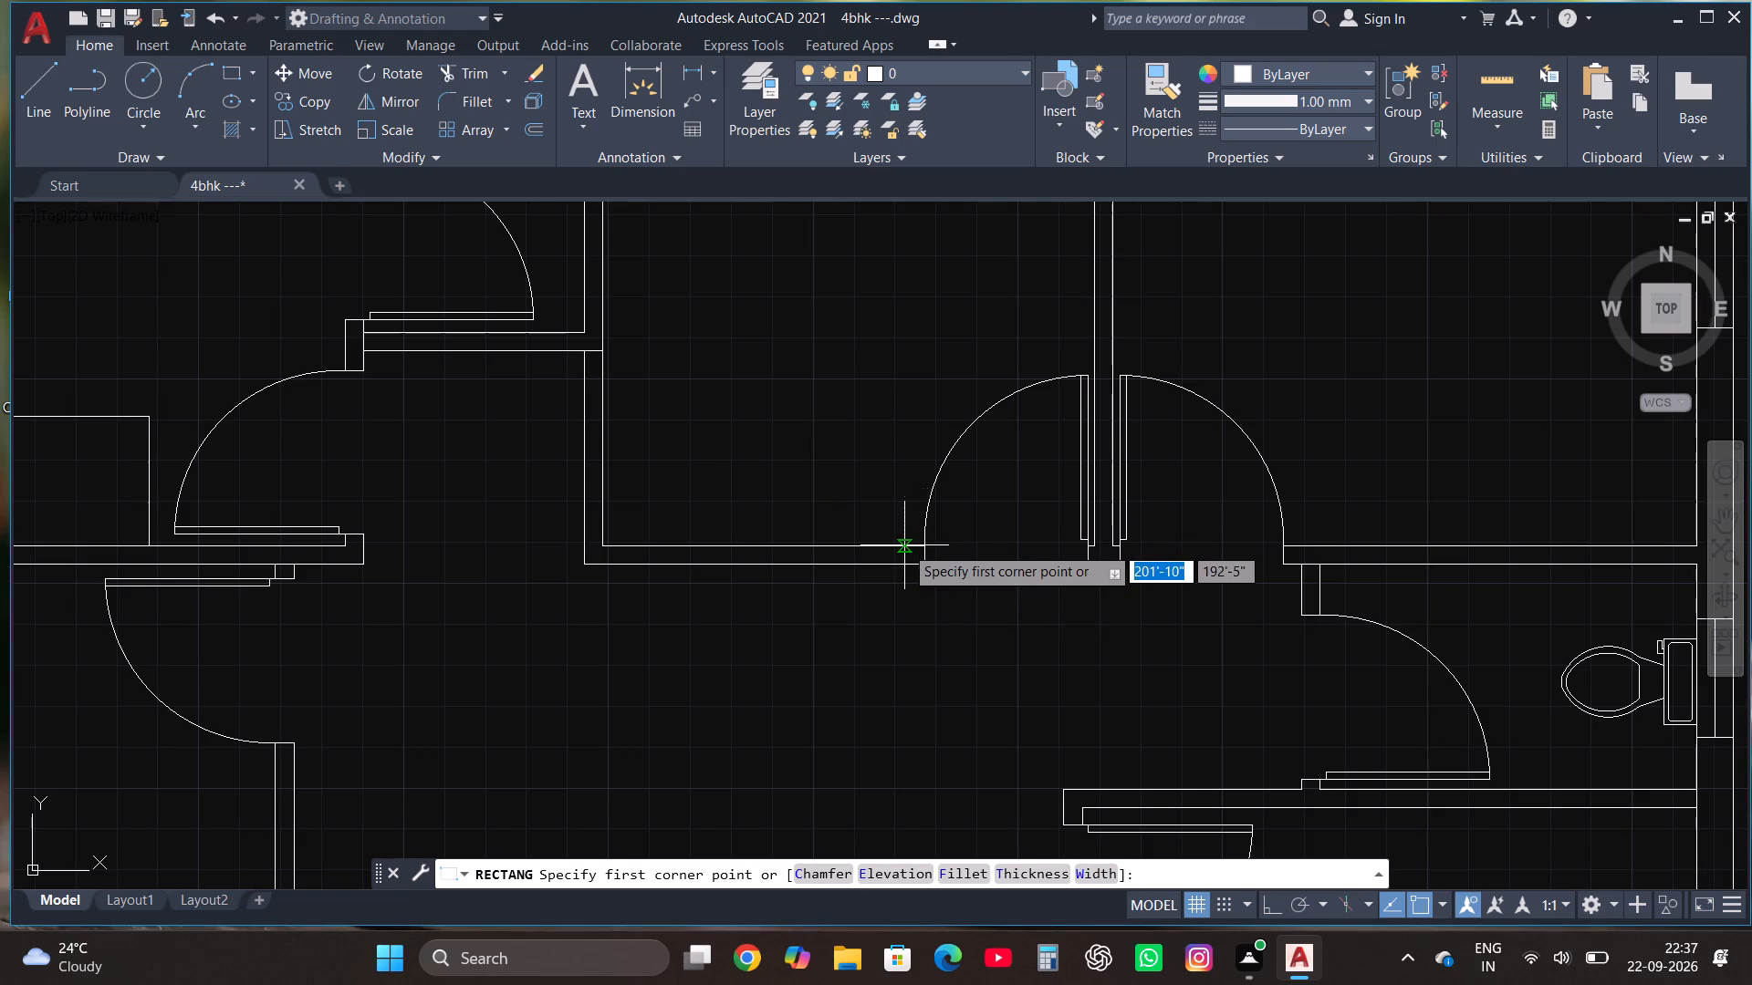
pyautogui.click(605, 433)
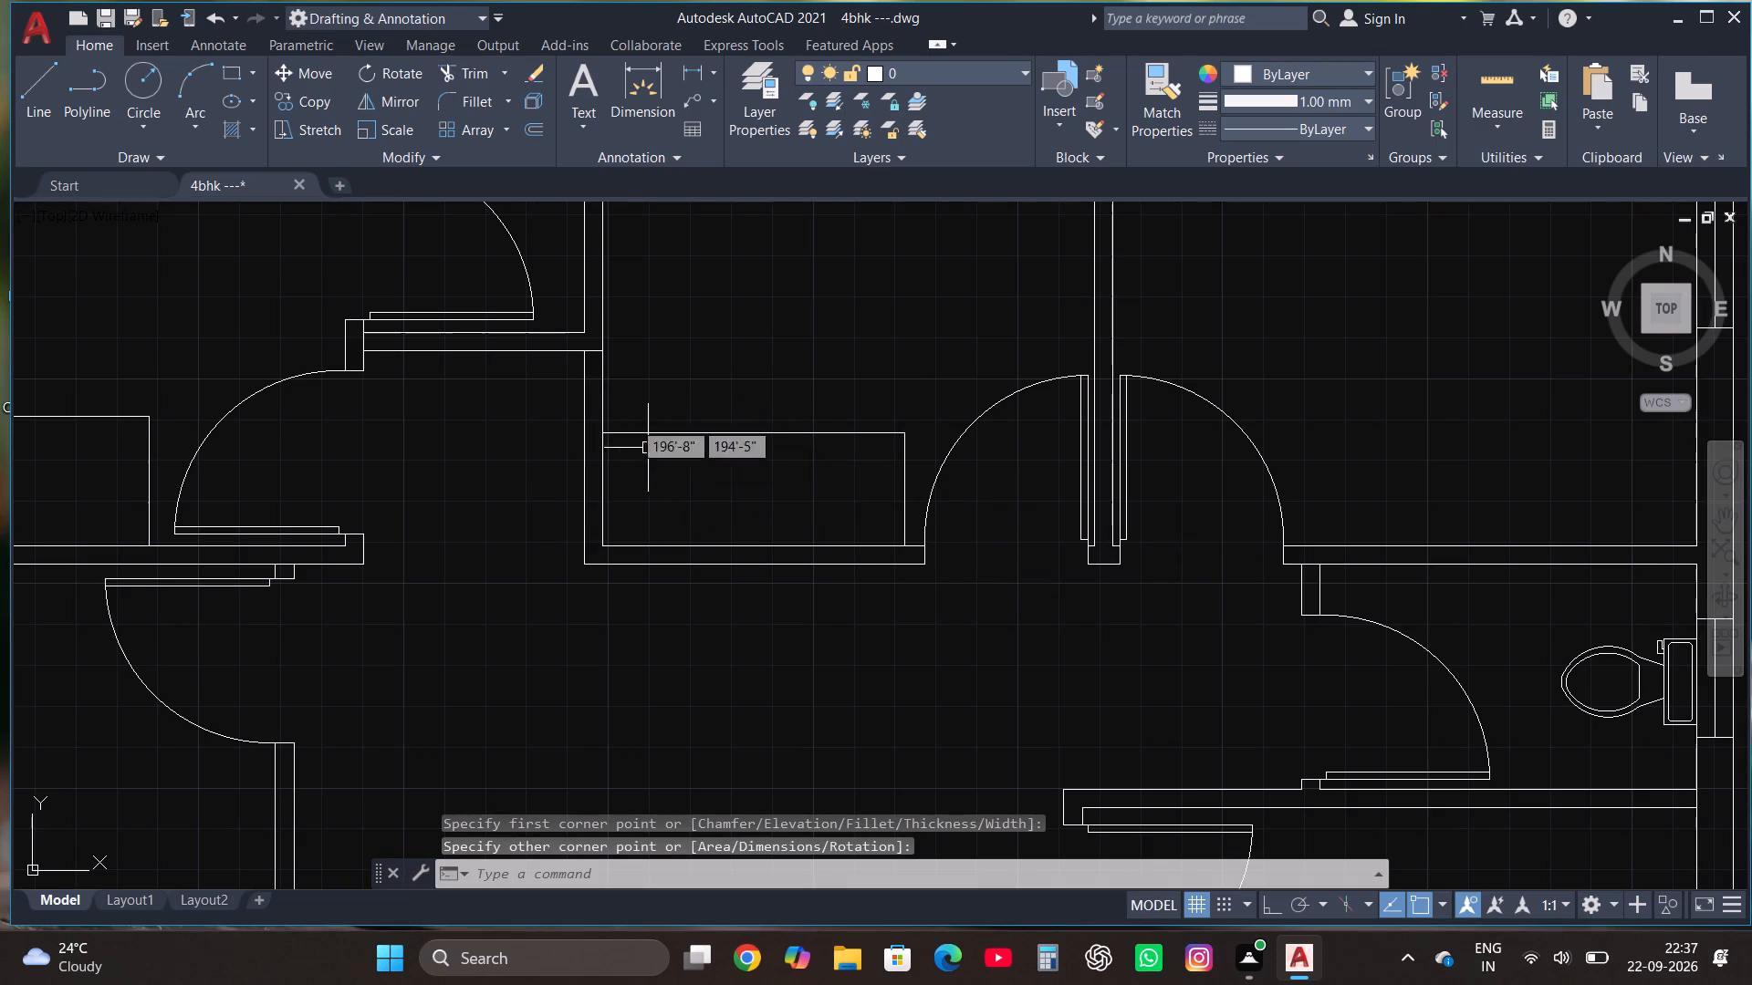
# Draw a wardrobe rectangle in the northeast bedroom's southeast corner, along the south wall and stopping just short of the door swing.
pyautogui.click(228, 67)
pyautogui.scroll(-2, 435, 348)
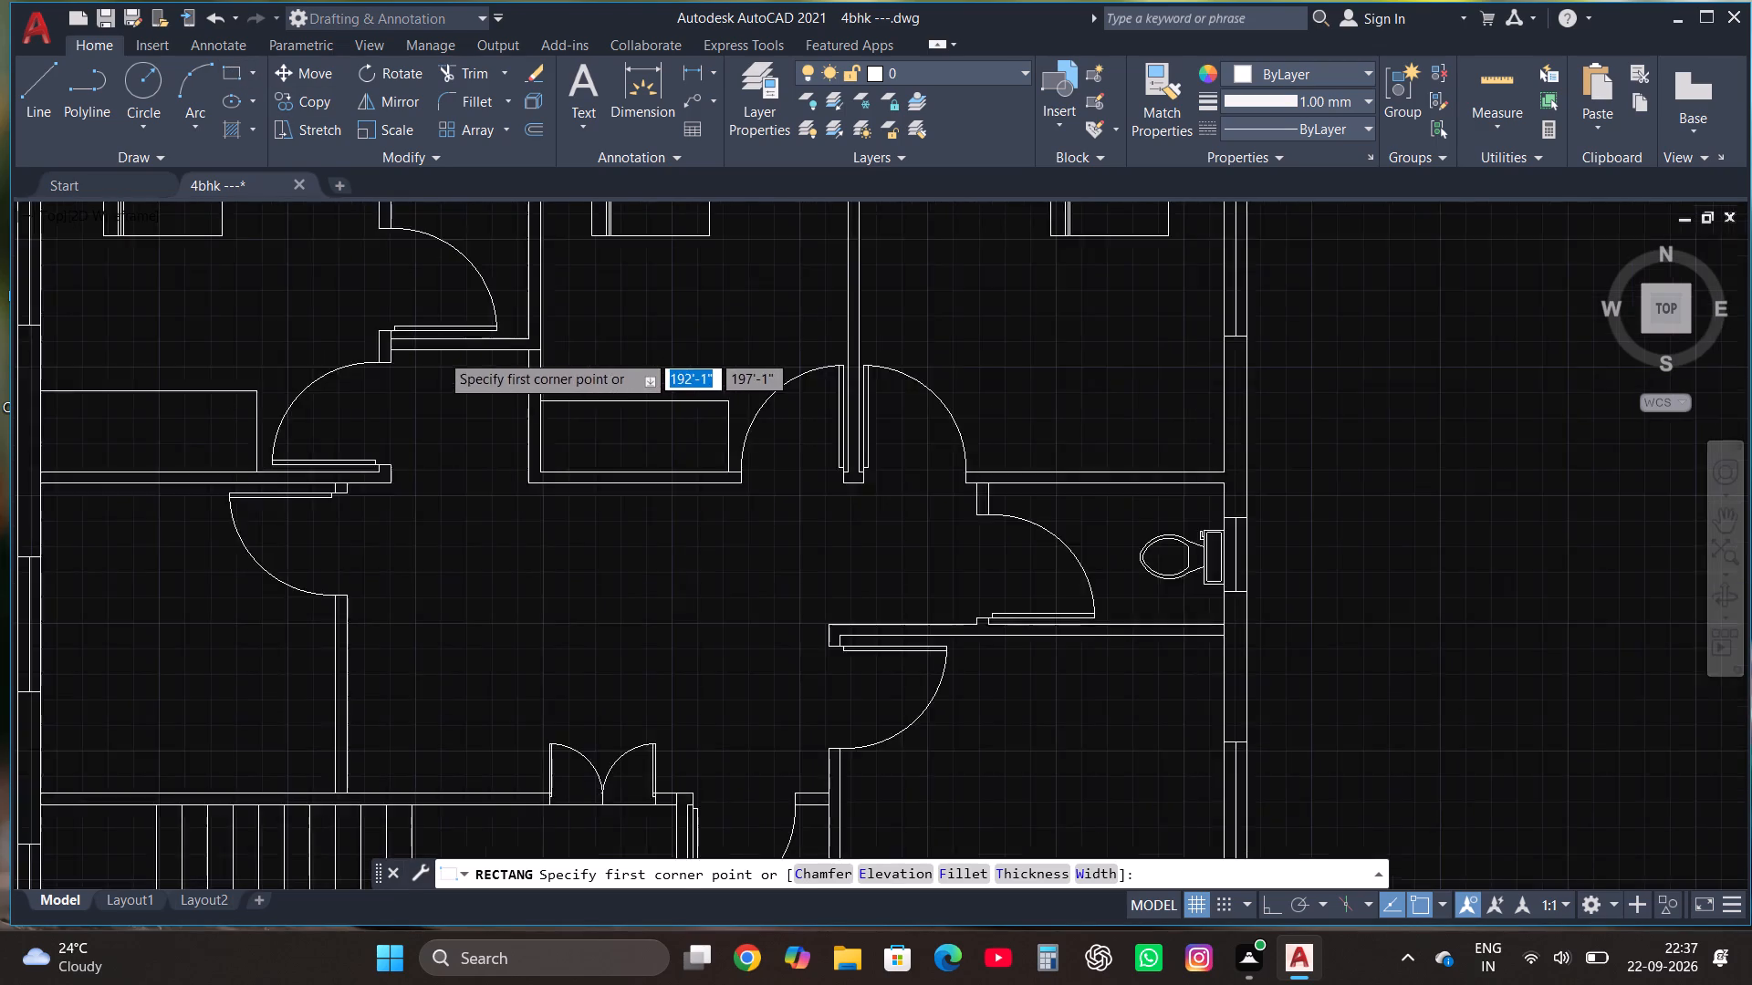
pyautogui.scroll(2, 945, 418)
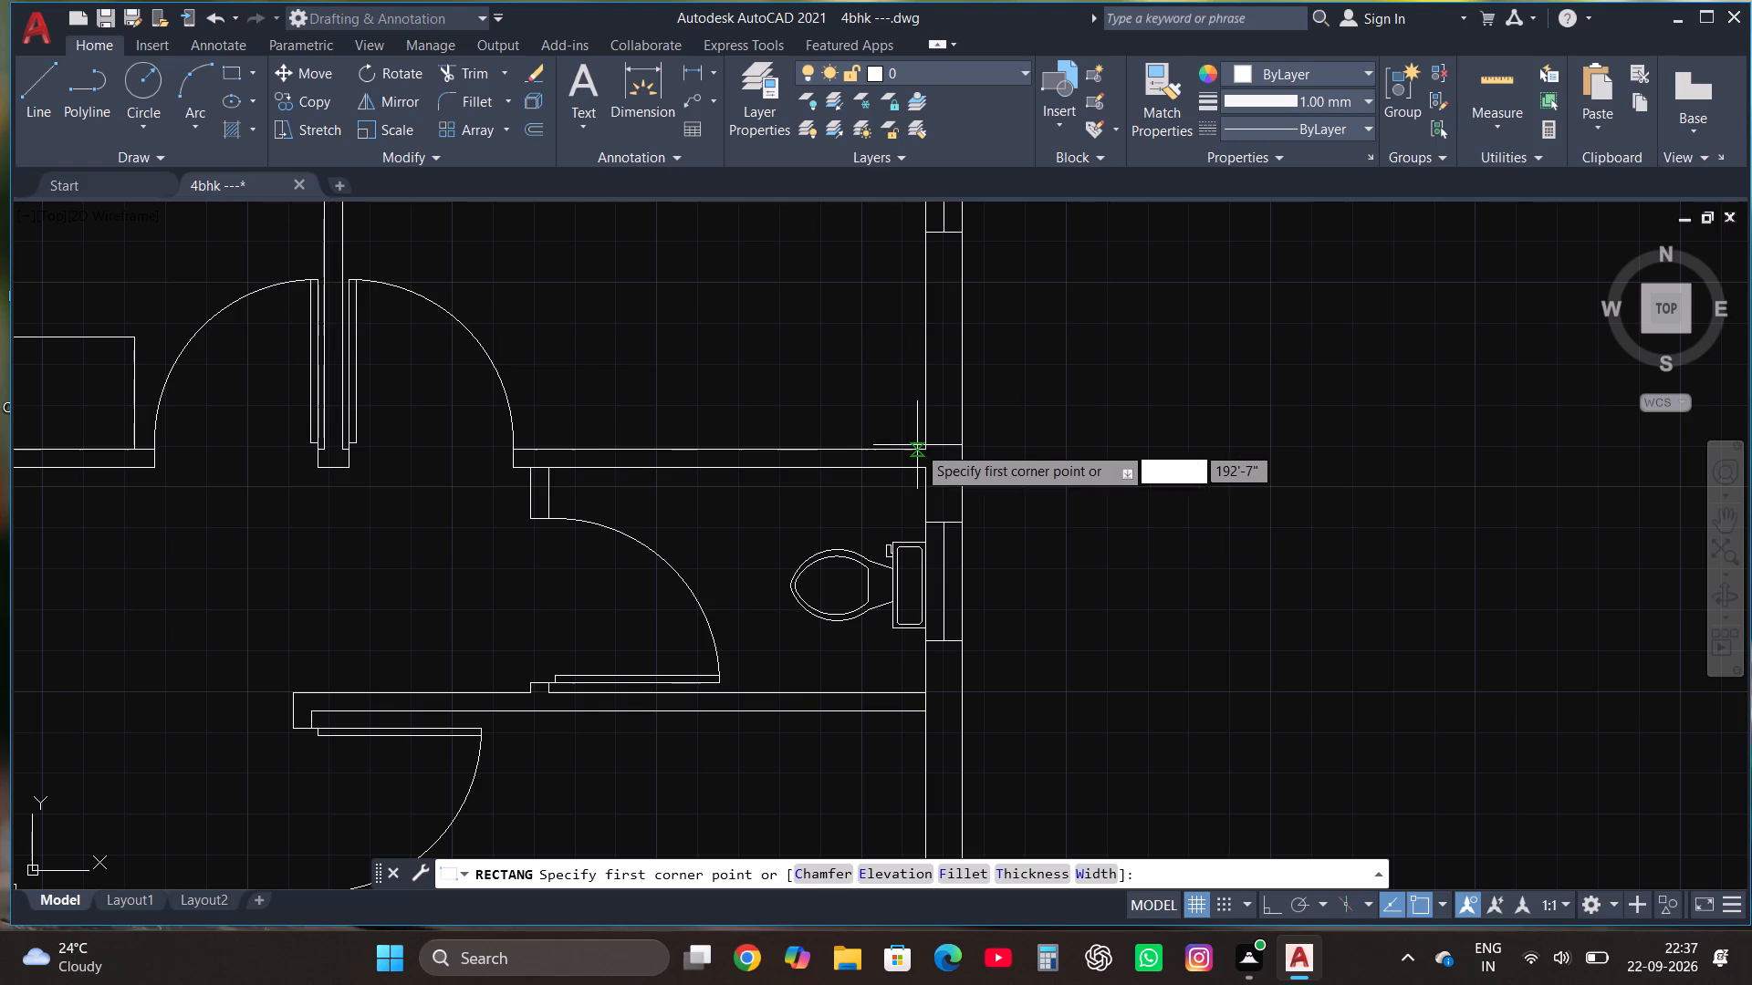
pyautogui.click(923, 450)
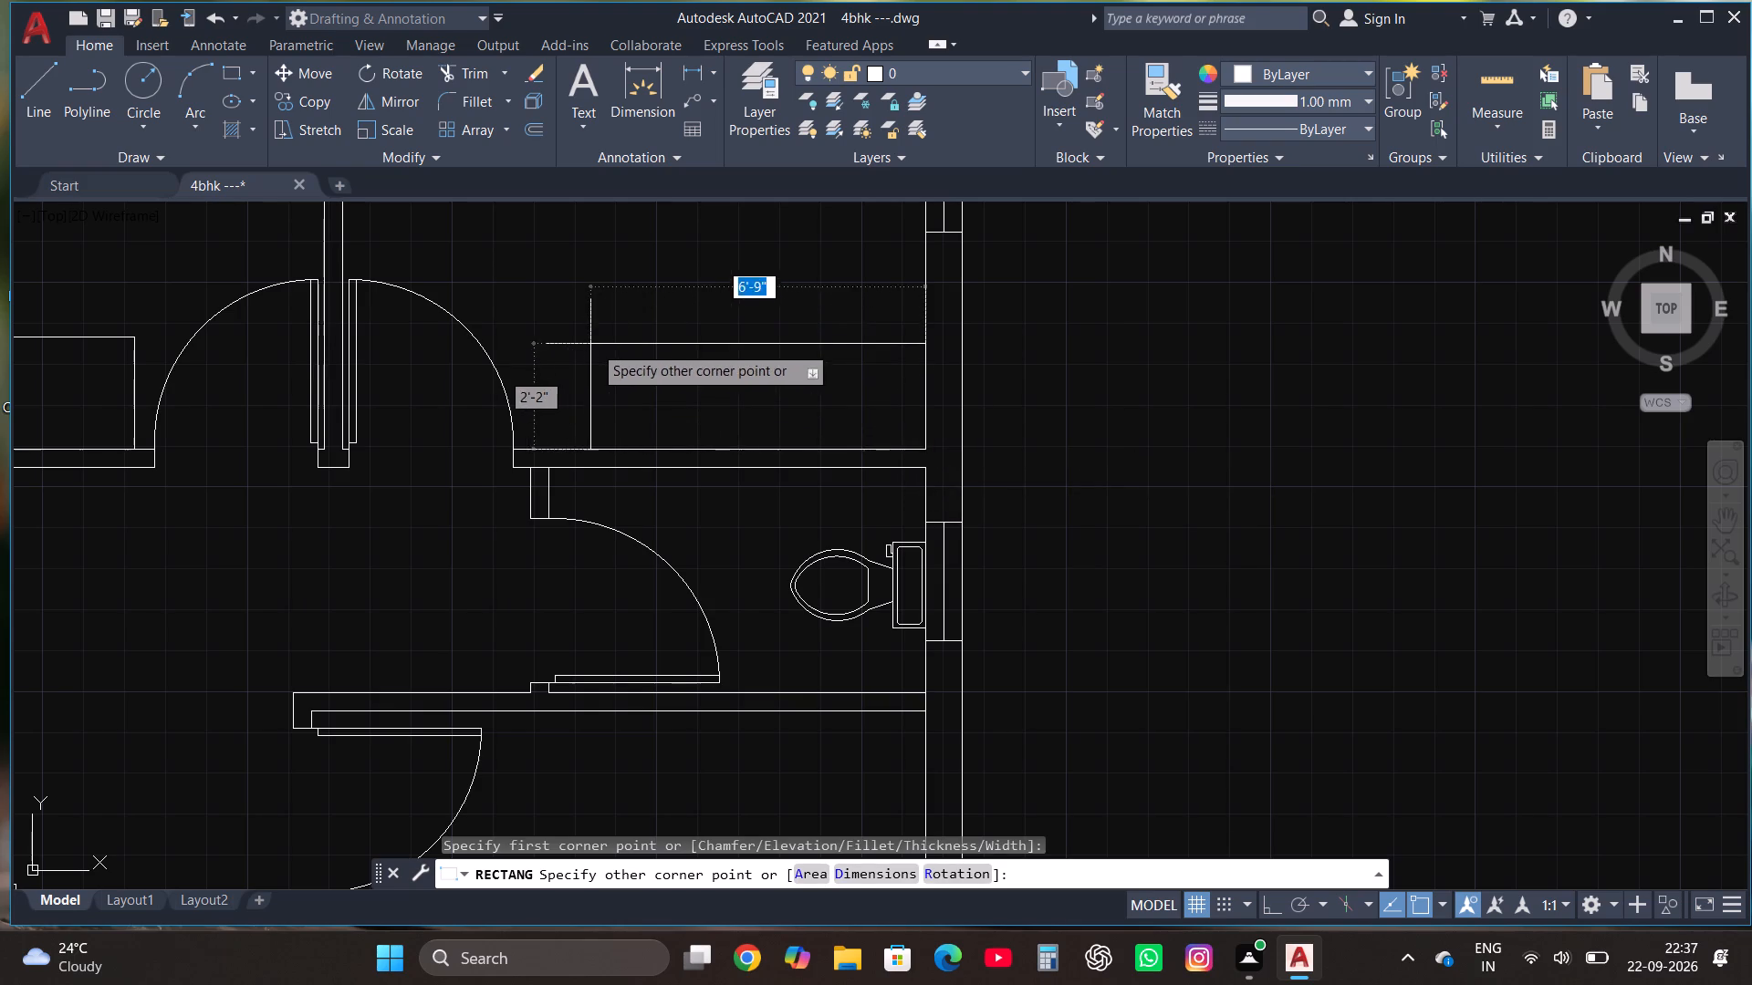
pyautogui.click(549, 319)
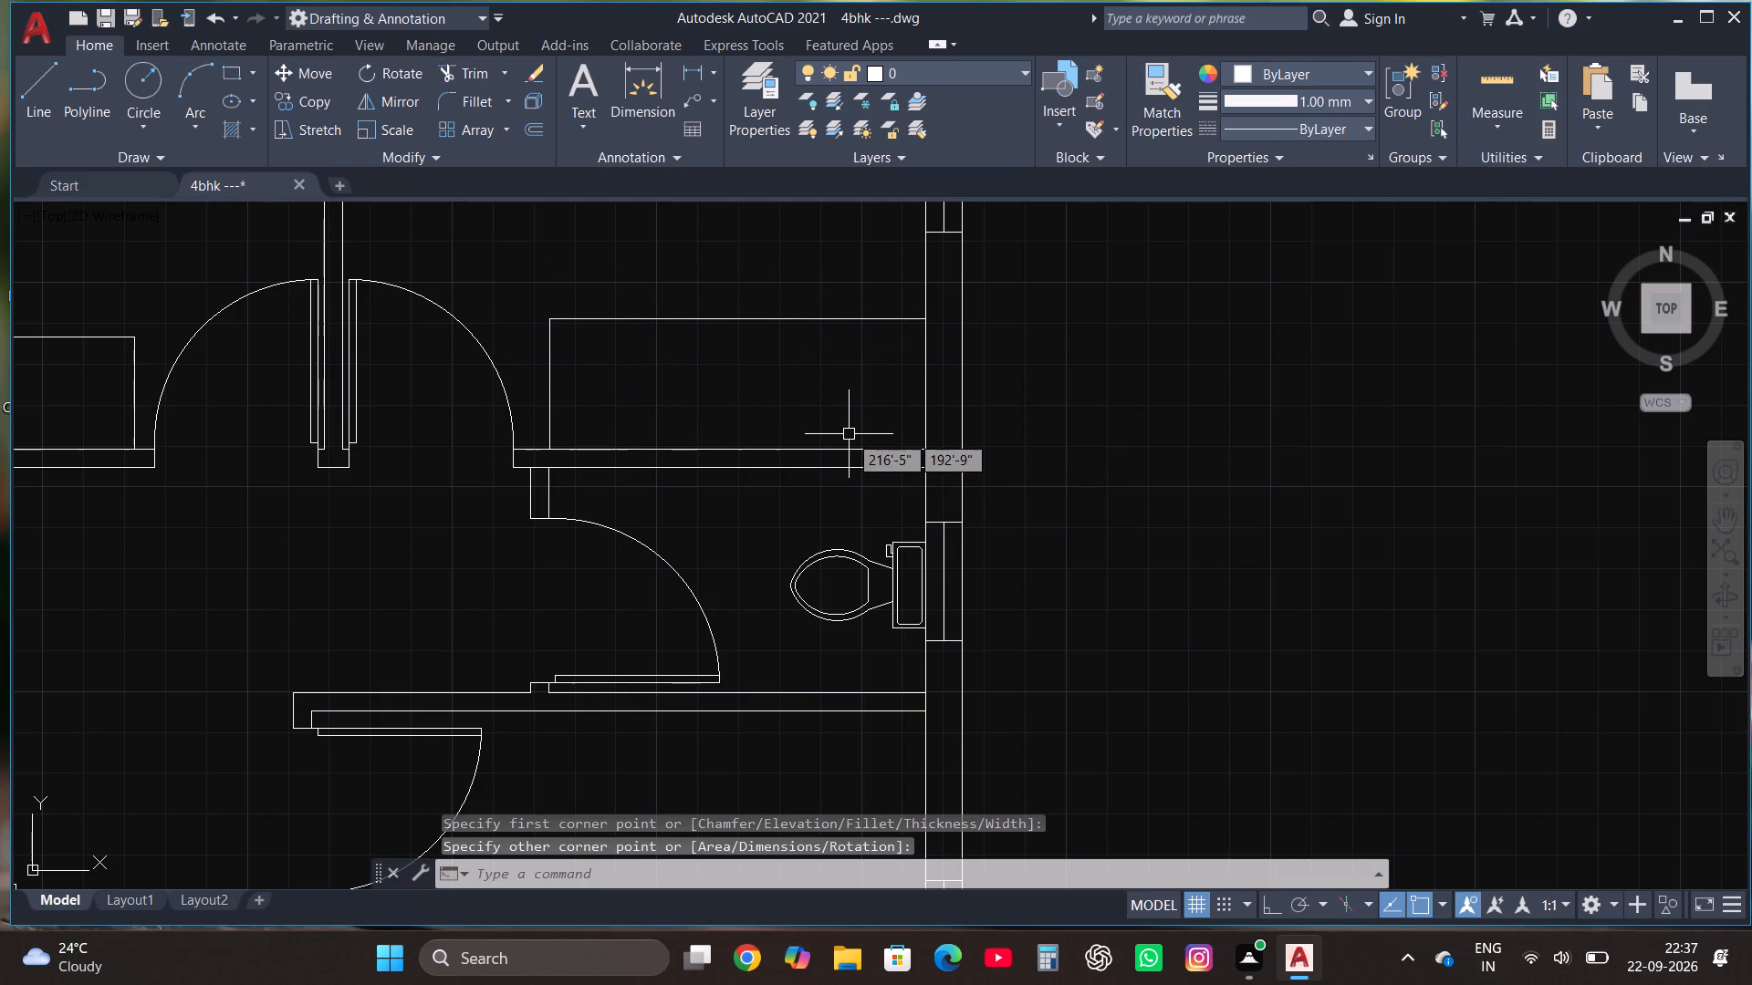
# Draw a thin rectangle about 4'-1" by 5" against the southeast bedroom's north wall, facing the bed.
pyautogui.scroll(-3, 863, 477)
pyautogui.scroll(1, 867, 564)
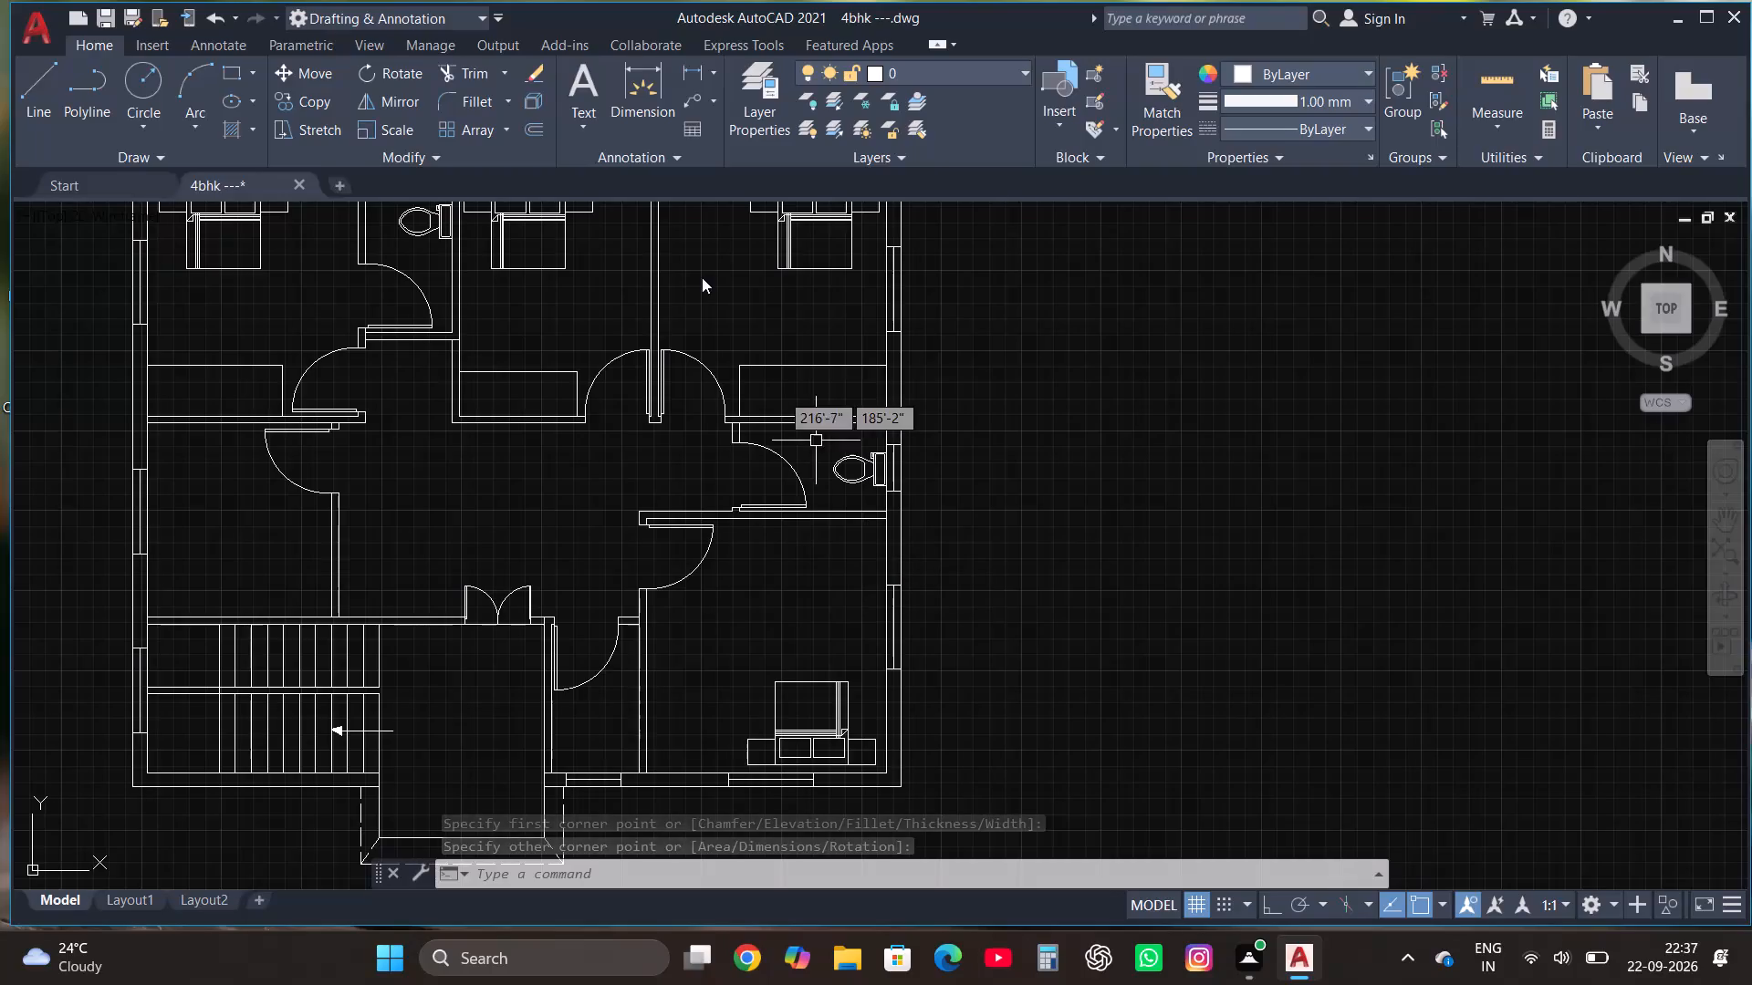
pyautogui.click(228, 73)
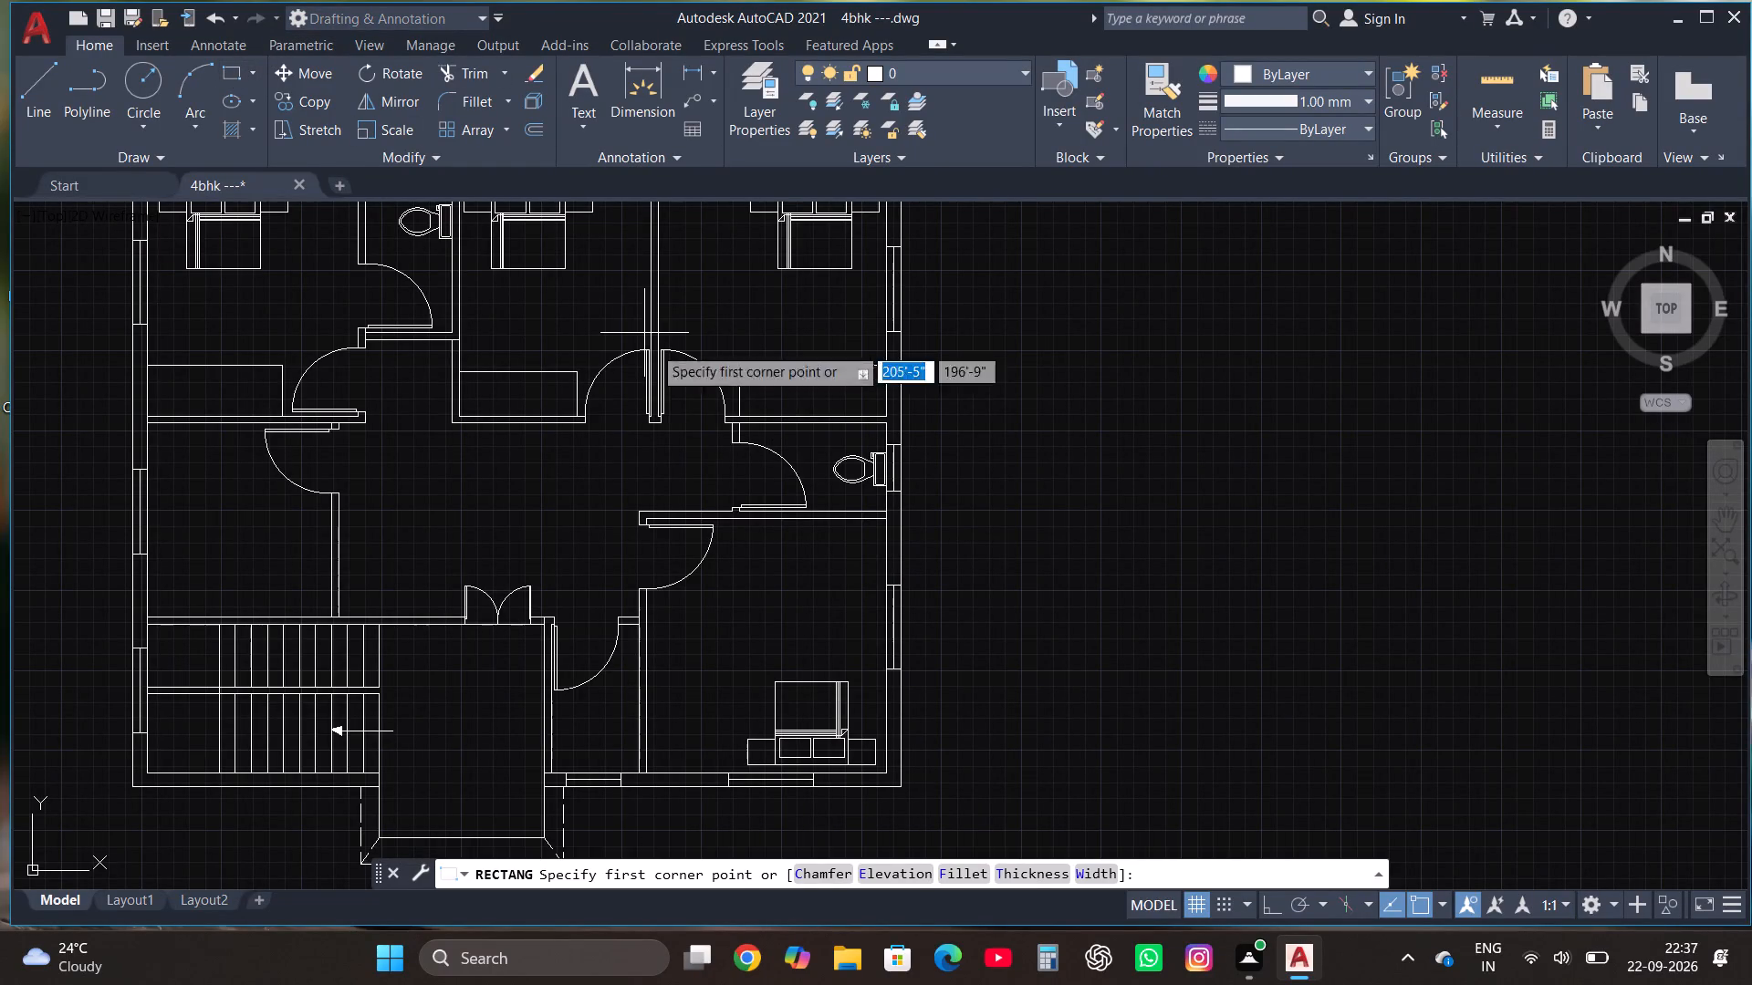
pyautogui.scroll(2, 824, 571)
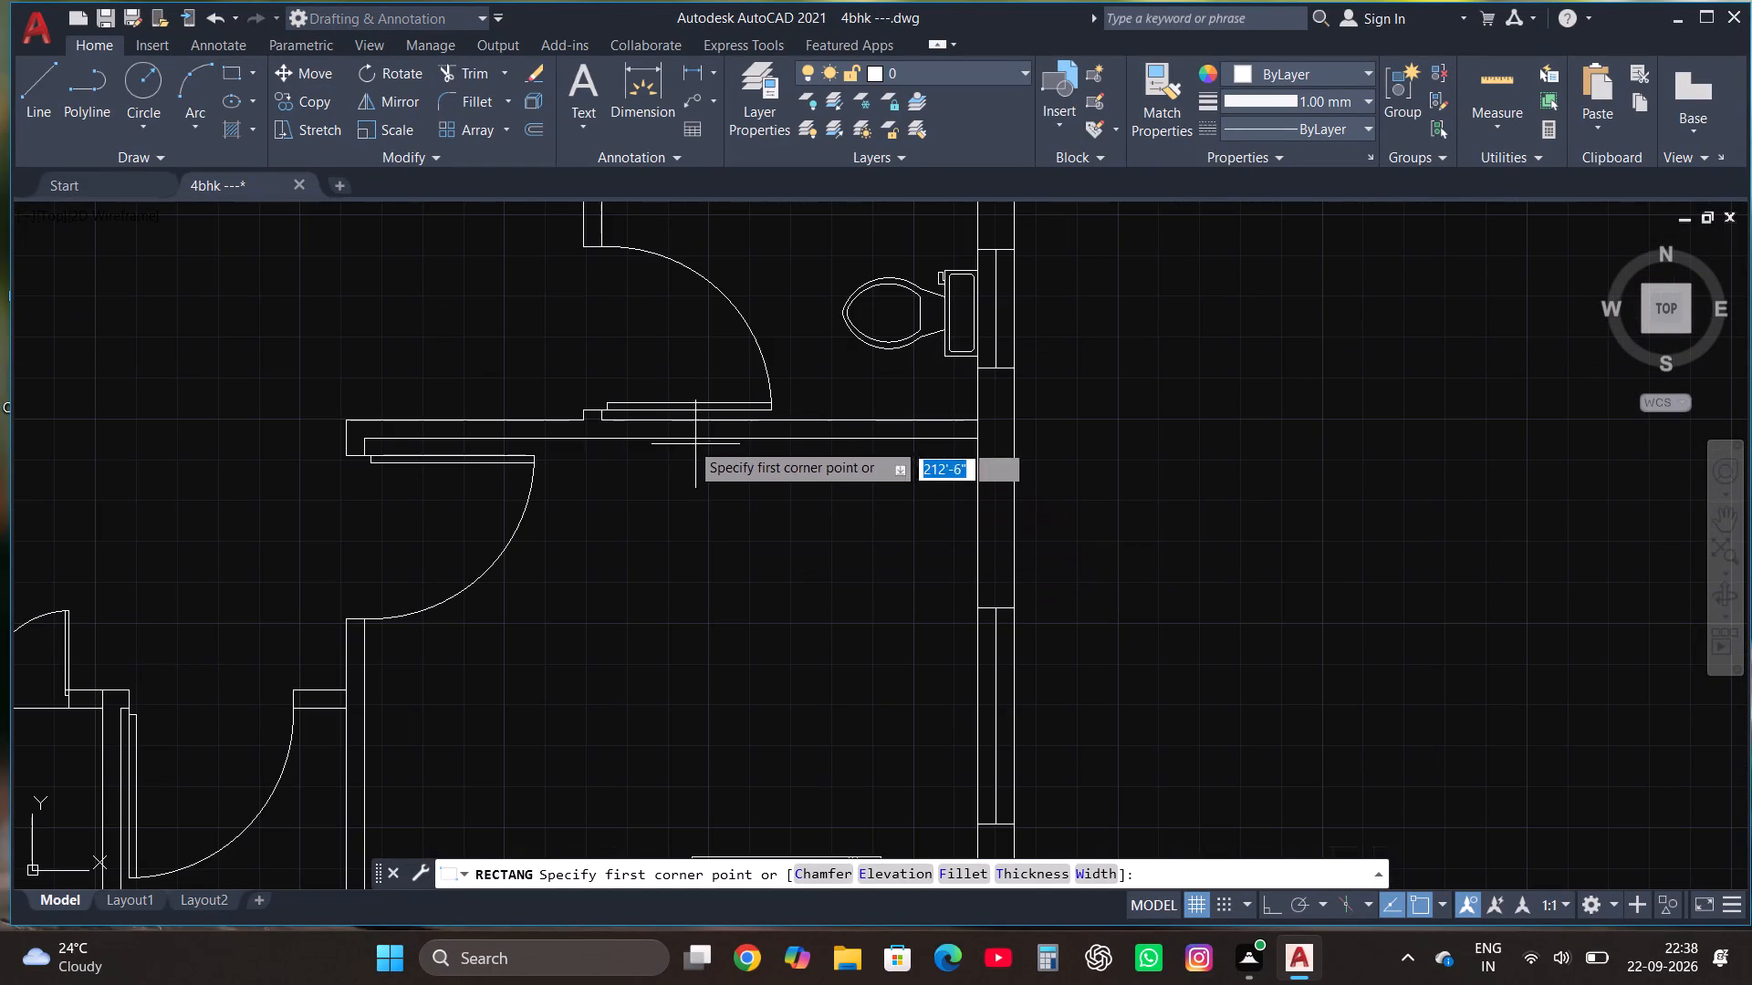
pyautogui.click(689, 440)
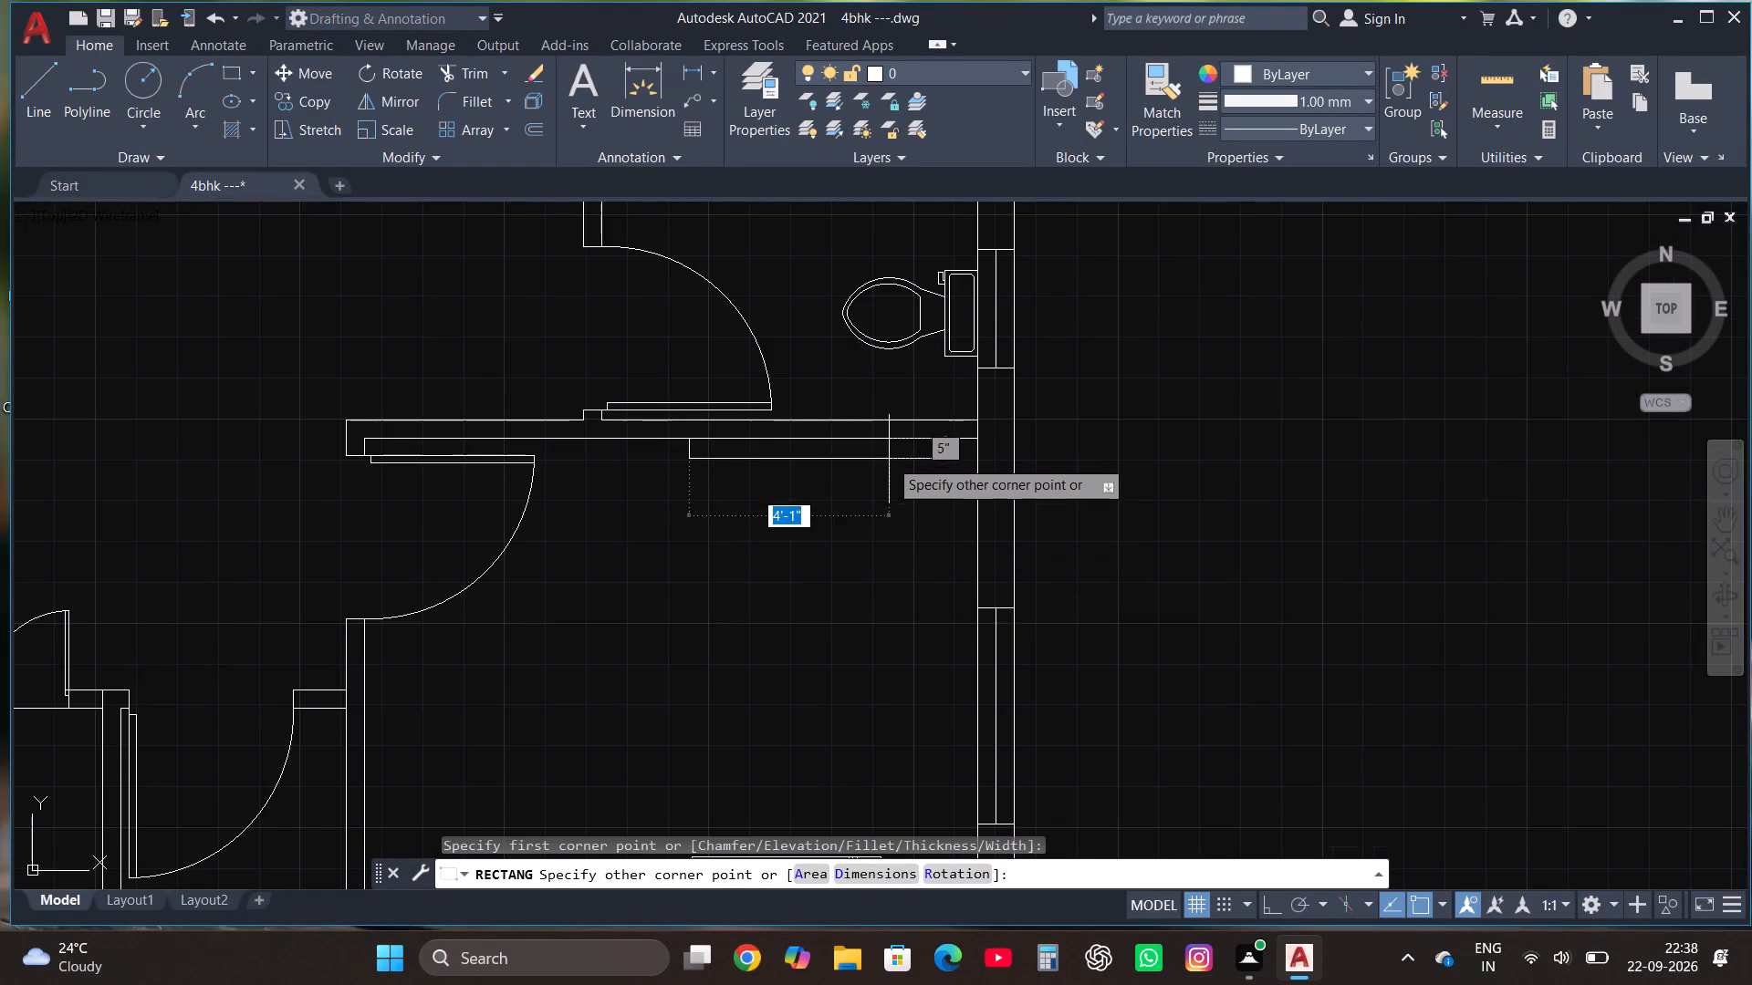
pyautogui.click(891, 462)
pyautogui.scroll(-2, 895, 497)
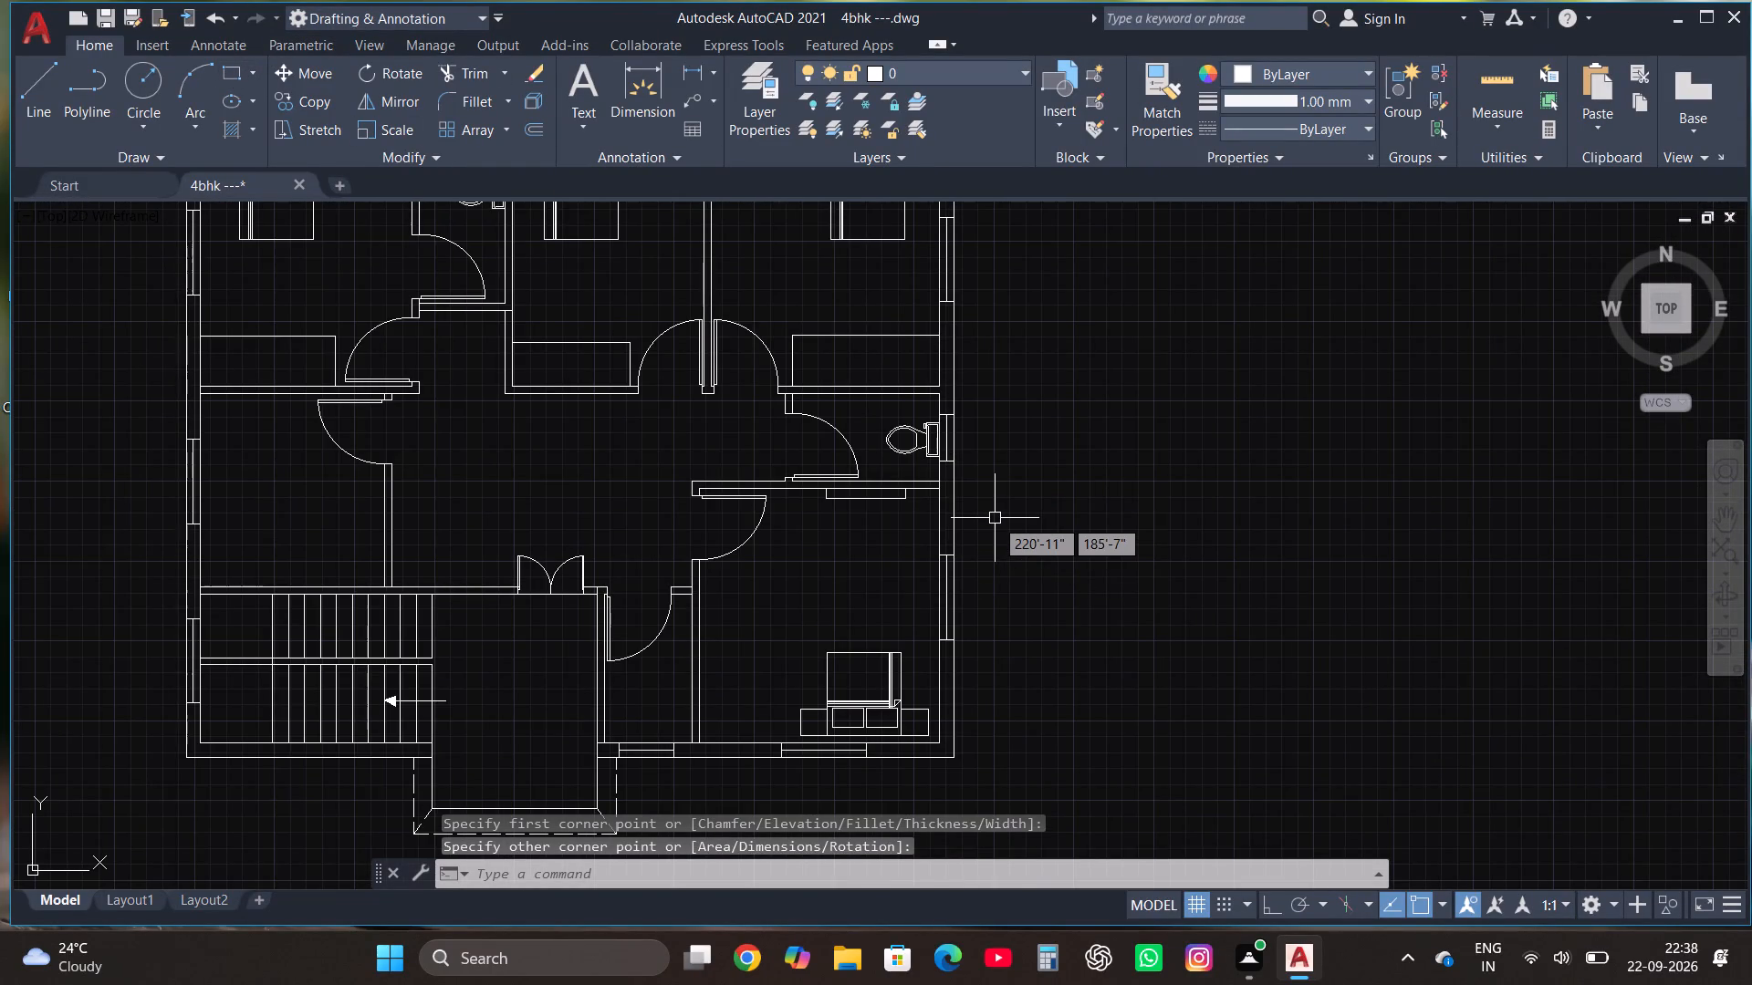
# With Ortho on, draw a line from the west room's northwest inner corner 2' east, continuing south as a counter edge parallel to the west wall.
pyautogui.scroll(-2, 996, 592)
pyautogui.scroll(2, 722, 462)
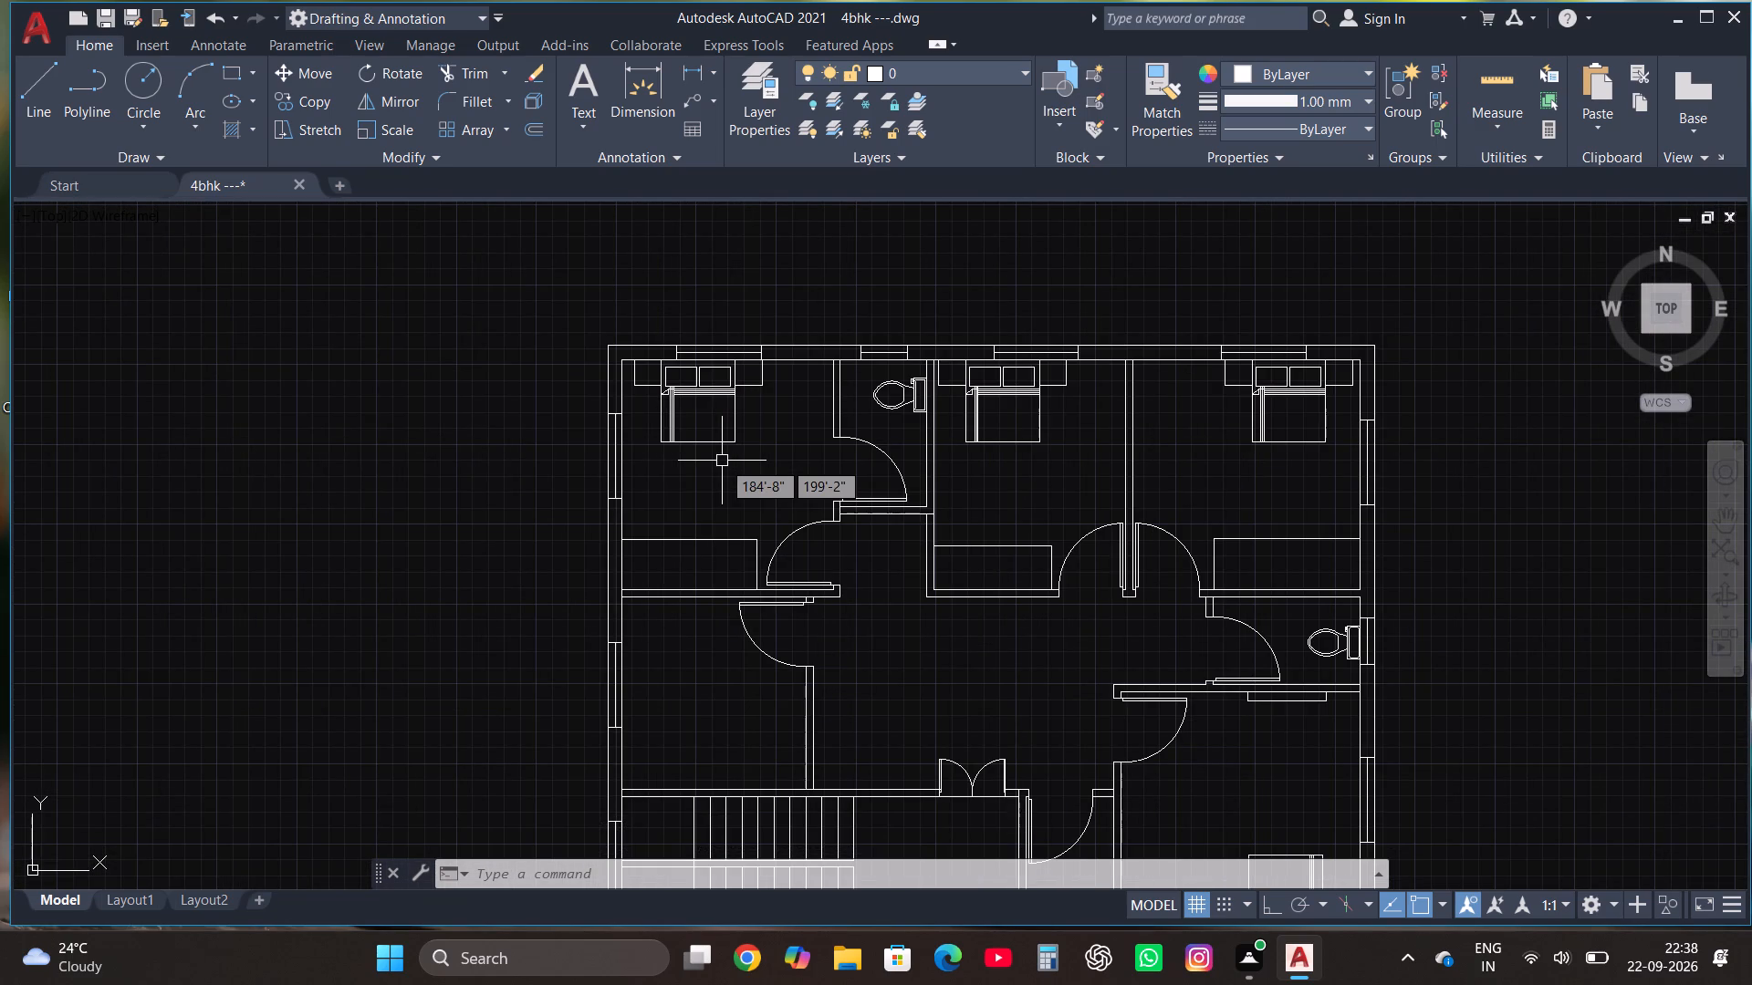
pyautogui.click(27, 89)
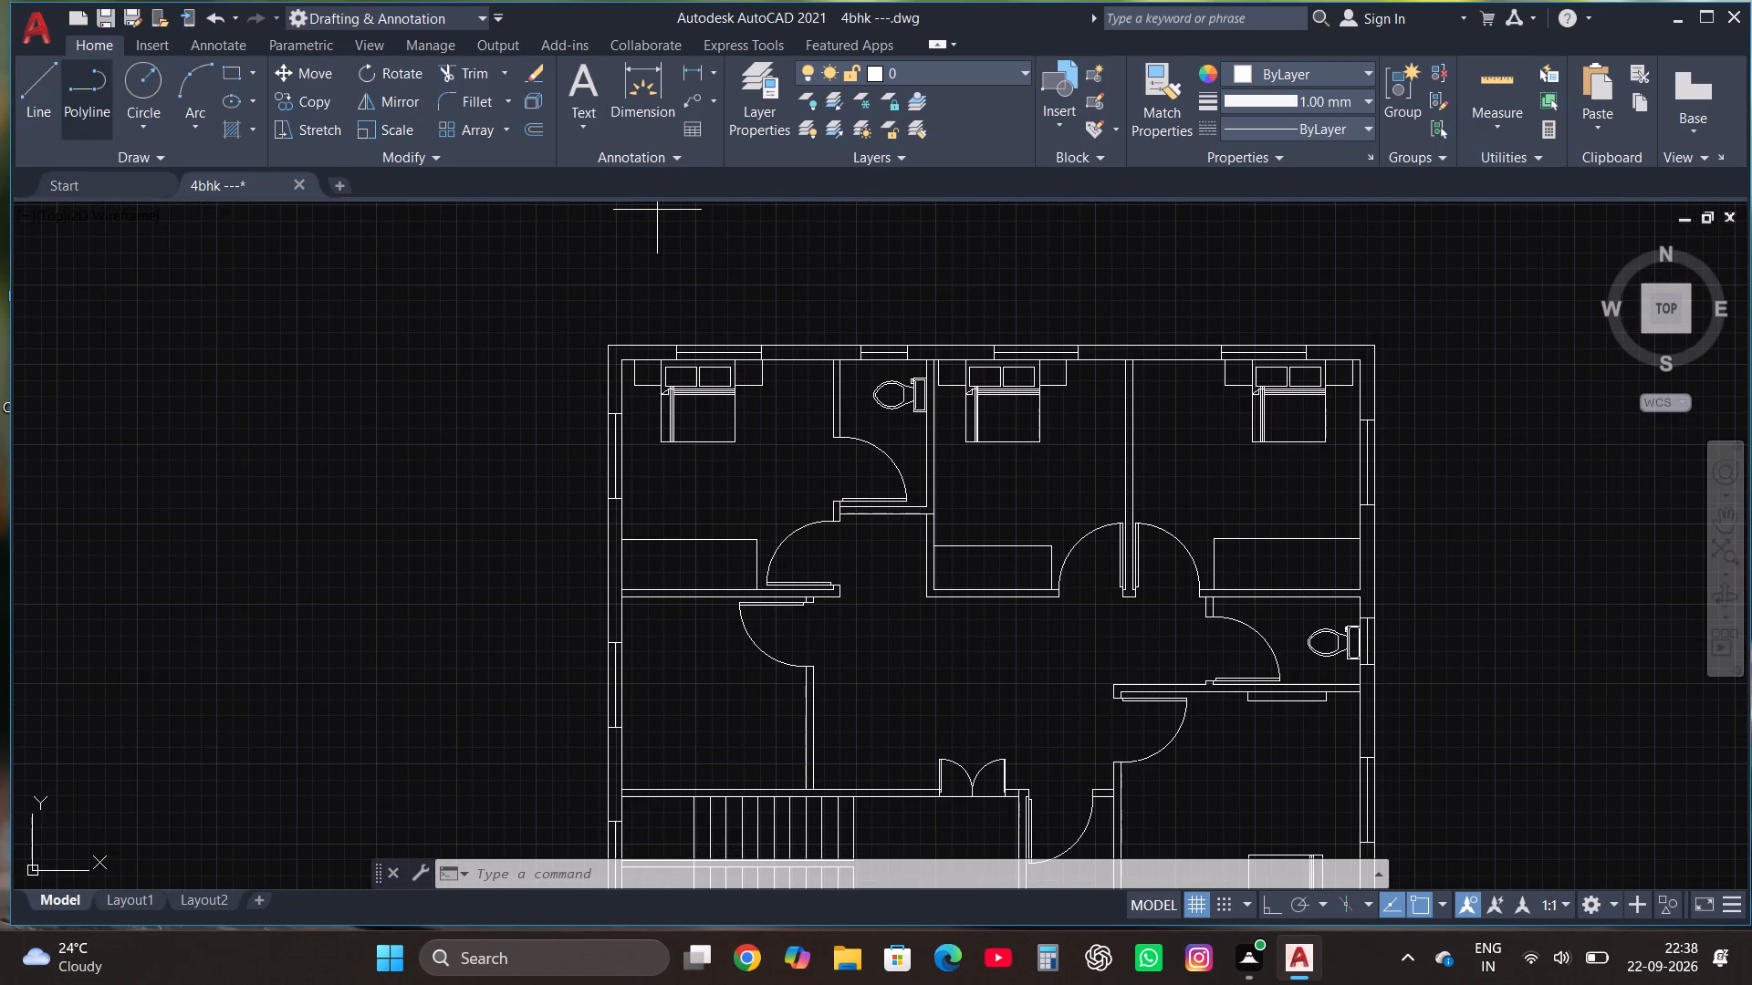
pyautogui.scroll(1, 665, 642)
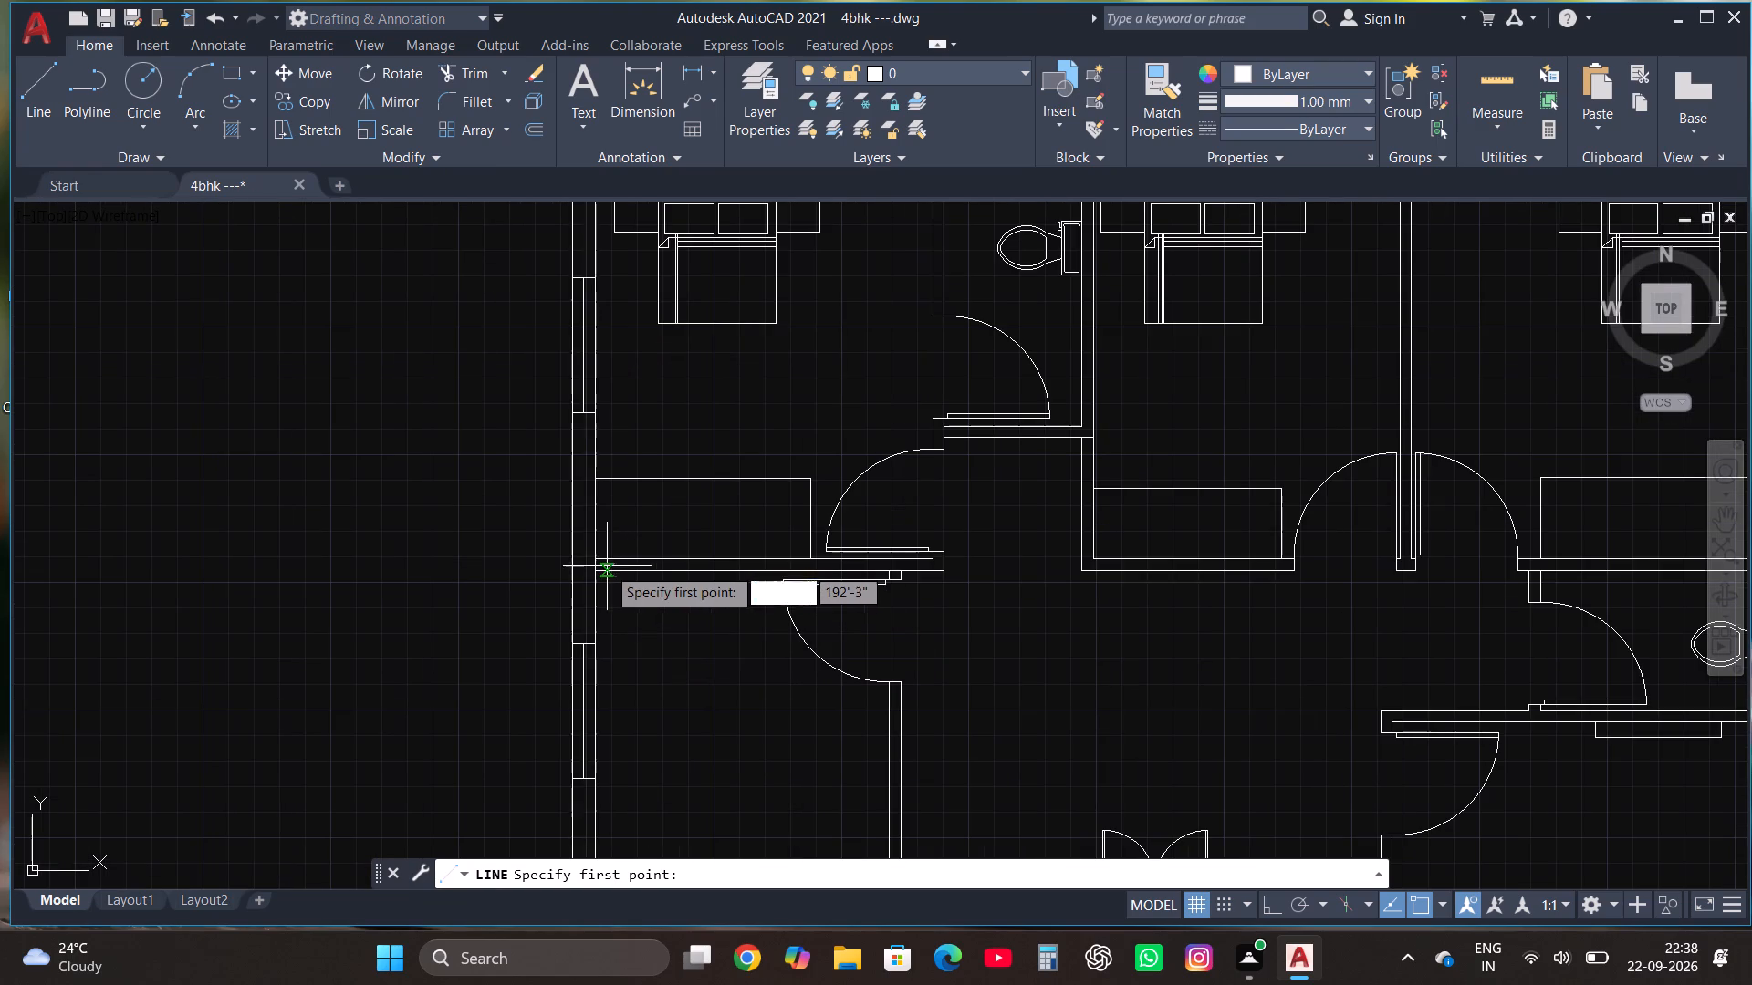
pyautogui.click(596, 569)
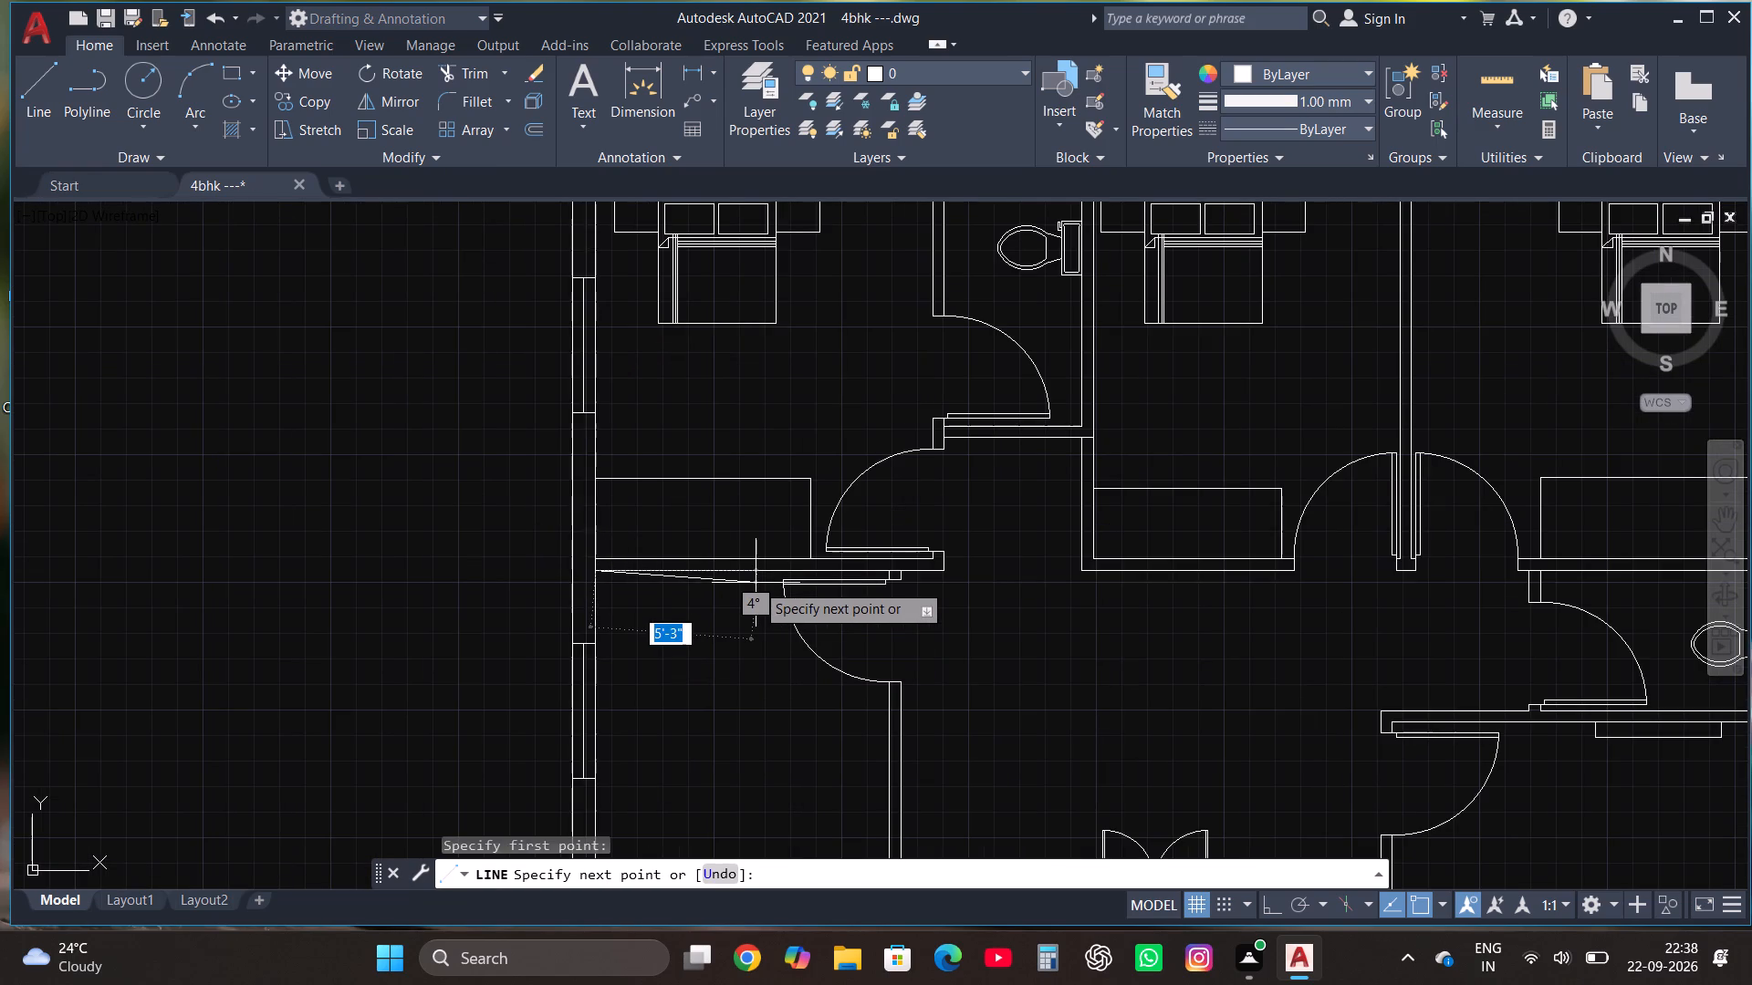
pyautogui.press('F8')
pyautogui.write("2'")
pyautogui.press('Return')
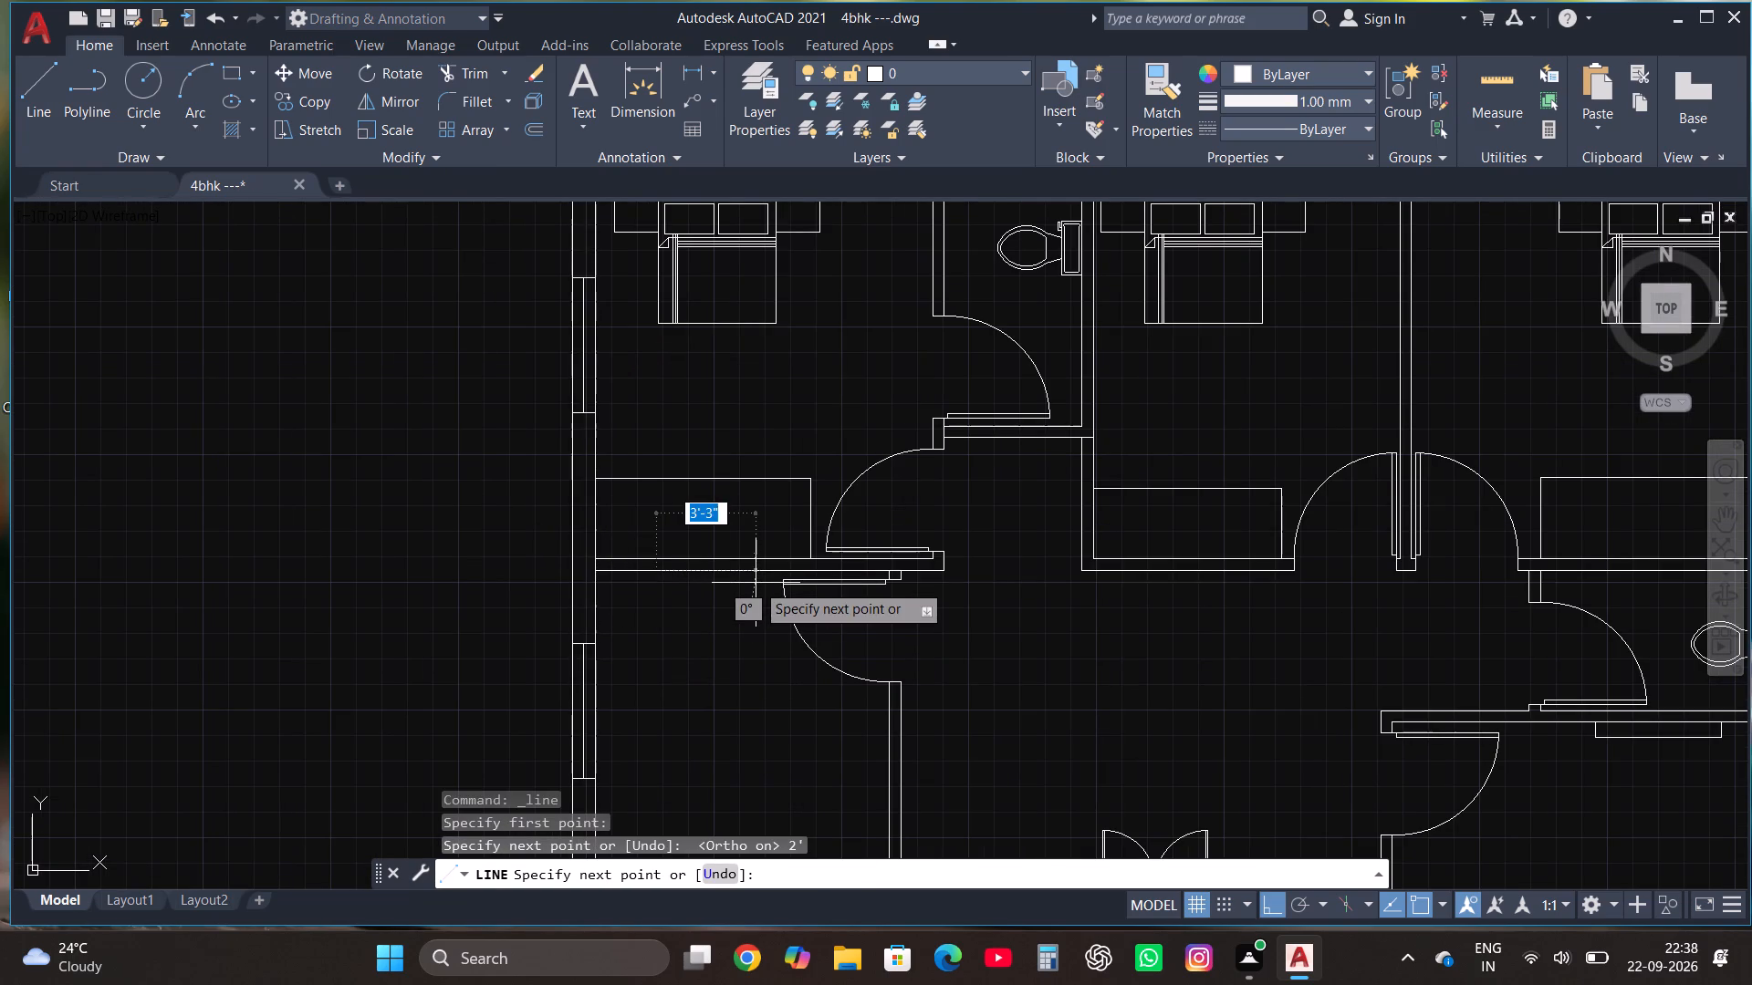
pyautogui.scroll(-2, 748, 583)
pyautogui.scroll(2, 700, 696)
pyautogui.click(723, 623)
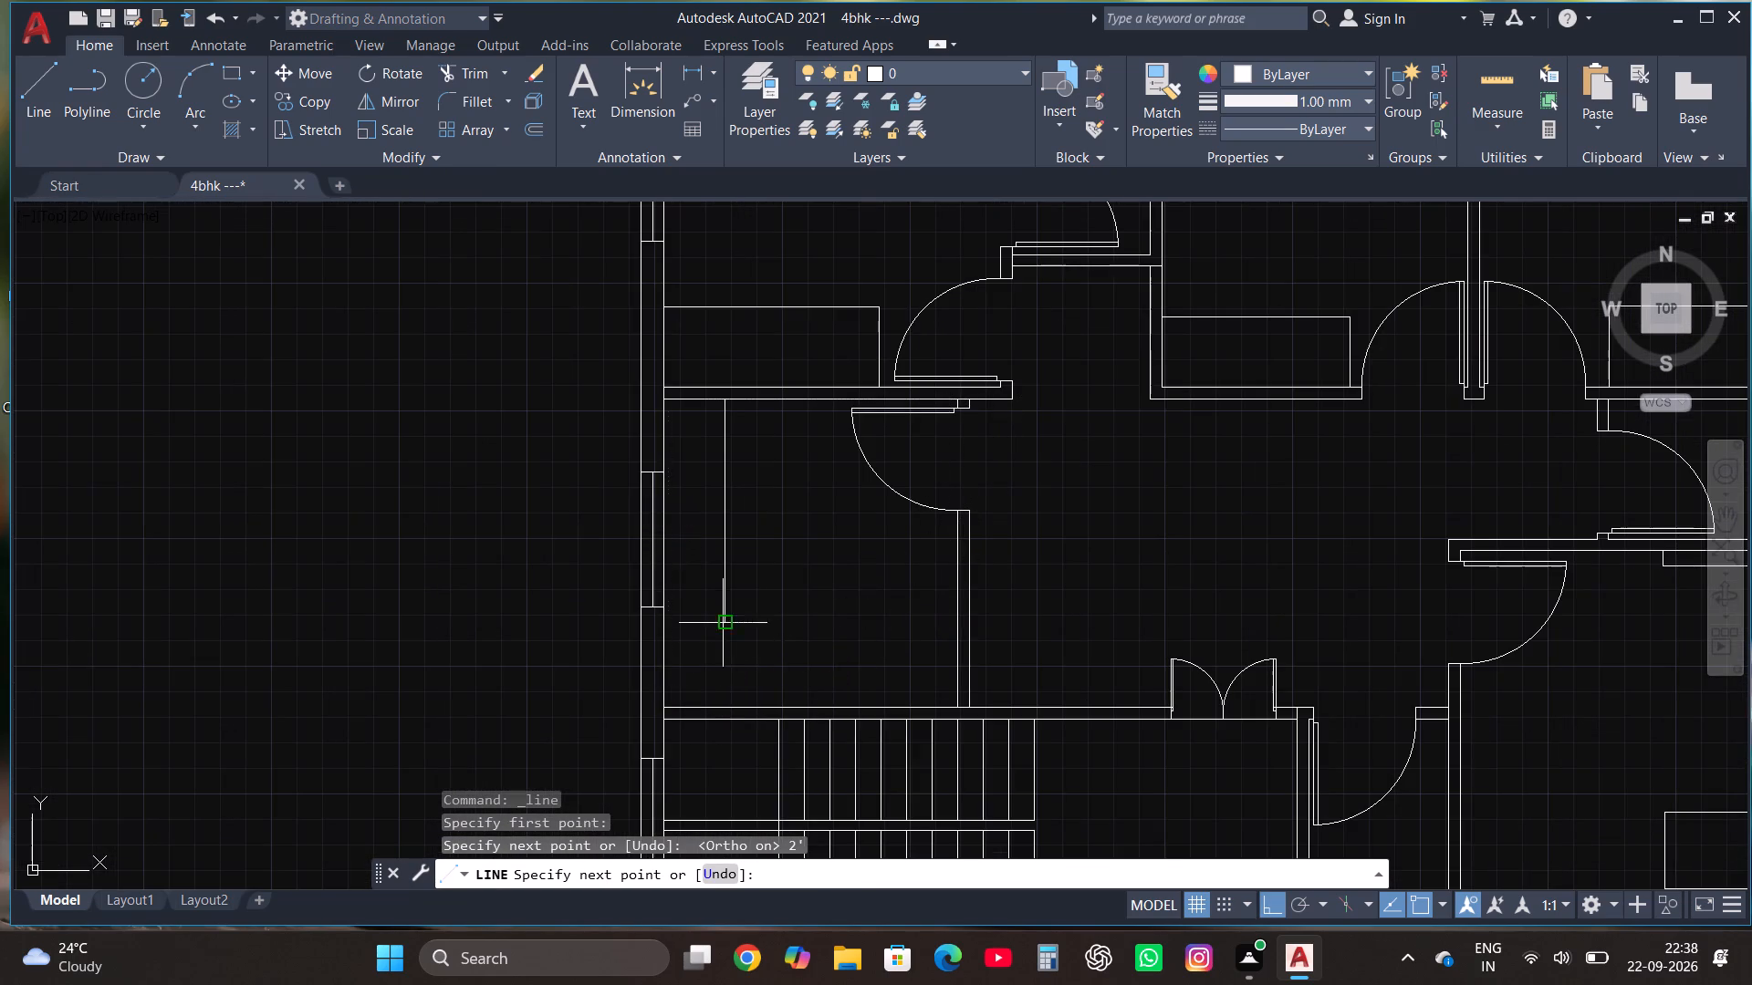
# Draw a line from the west room's southeast inner corner 2' north, continuing west as a counter edge parallel to the south wall.
pyautogui.click(36, 79)
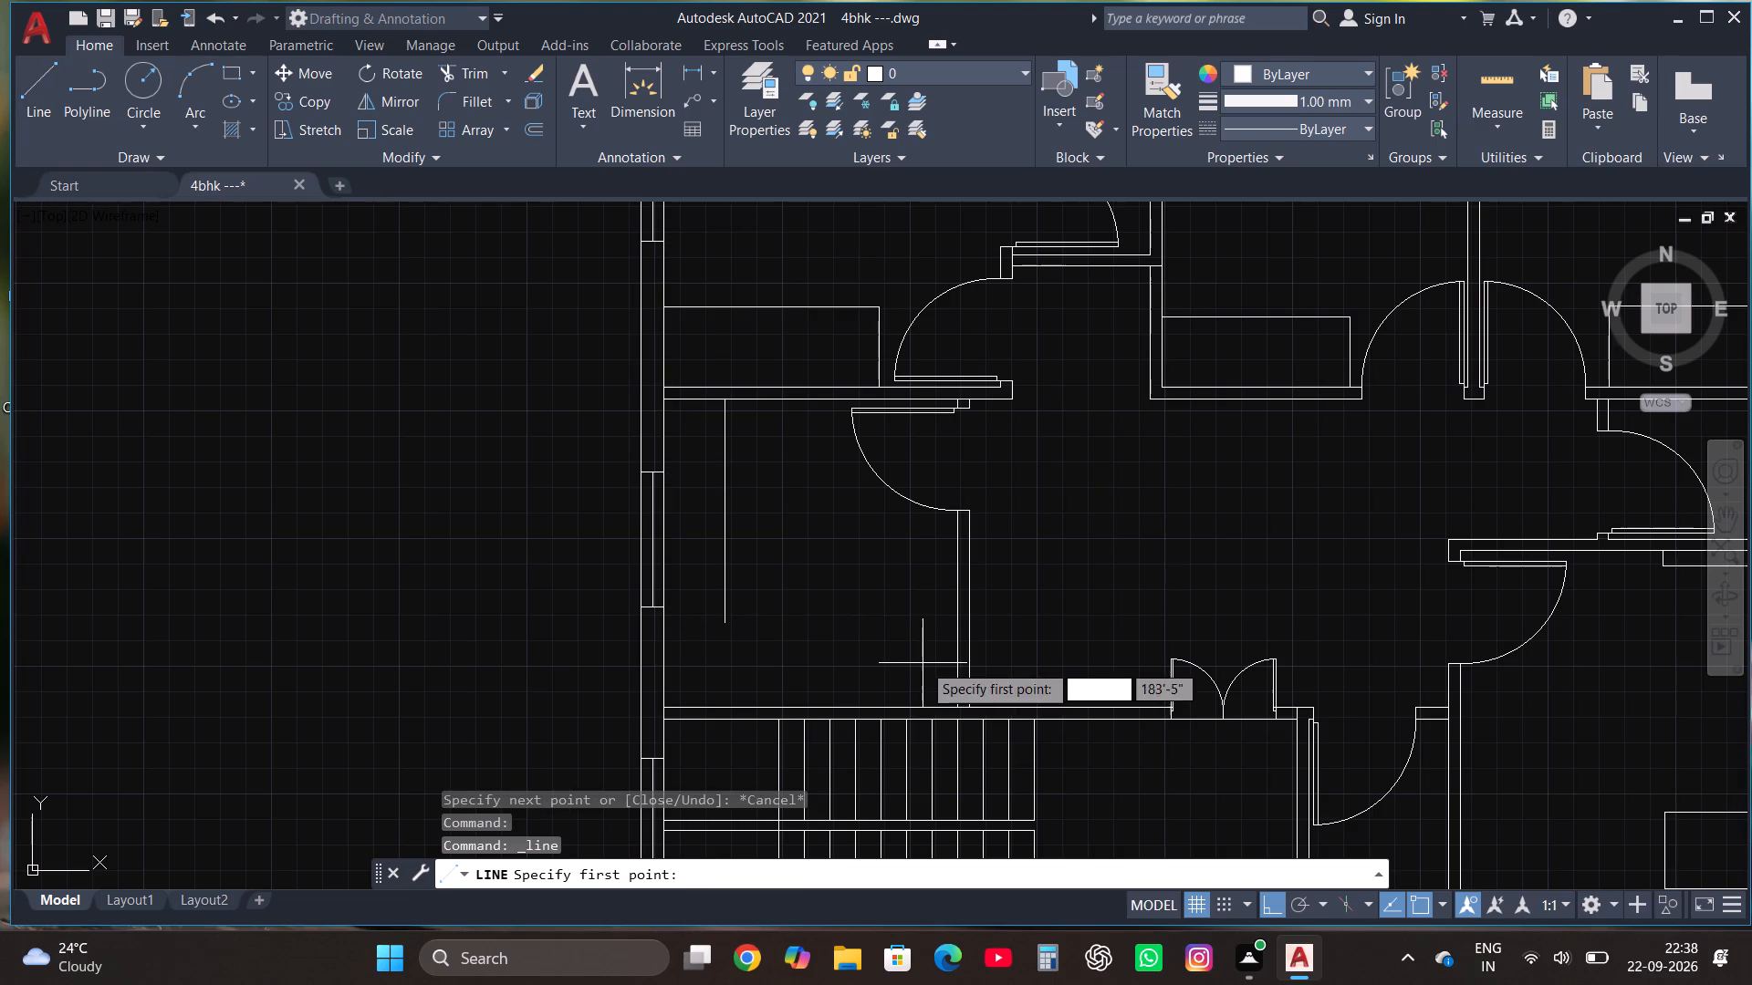
pyautogui.click(957, 707)
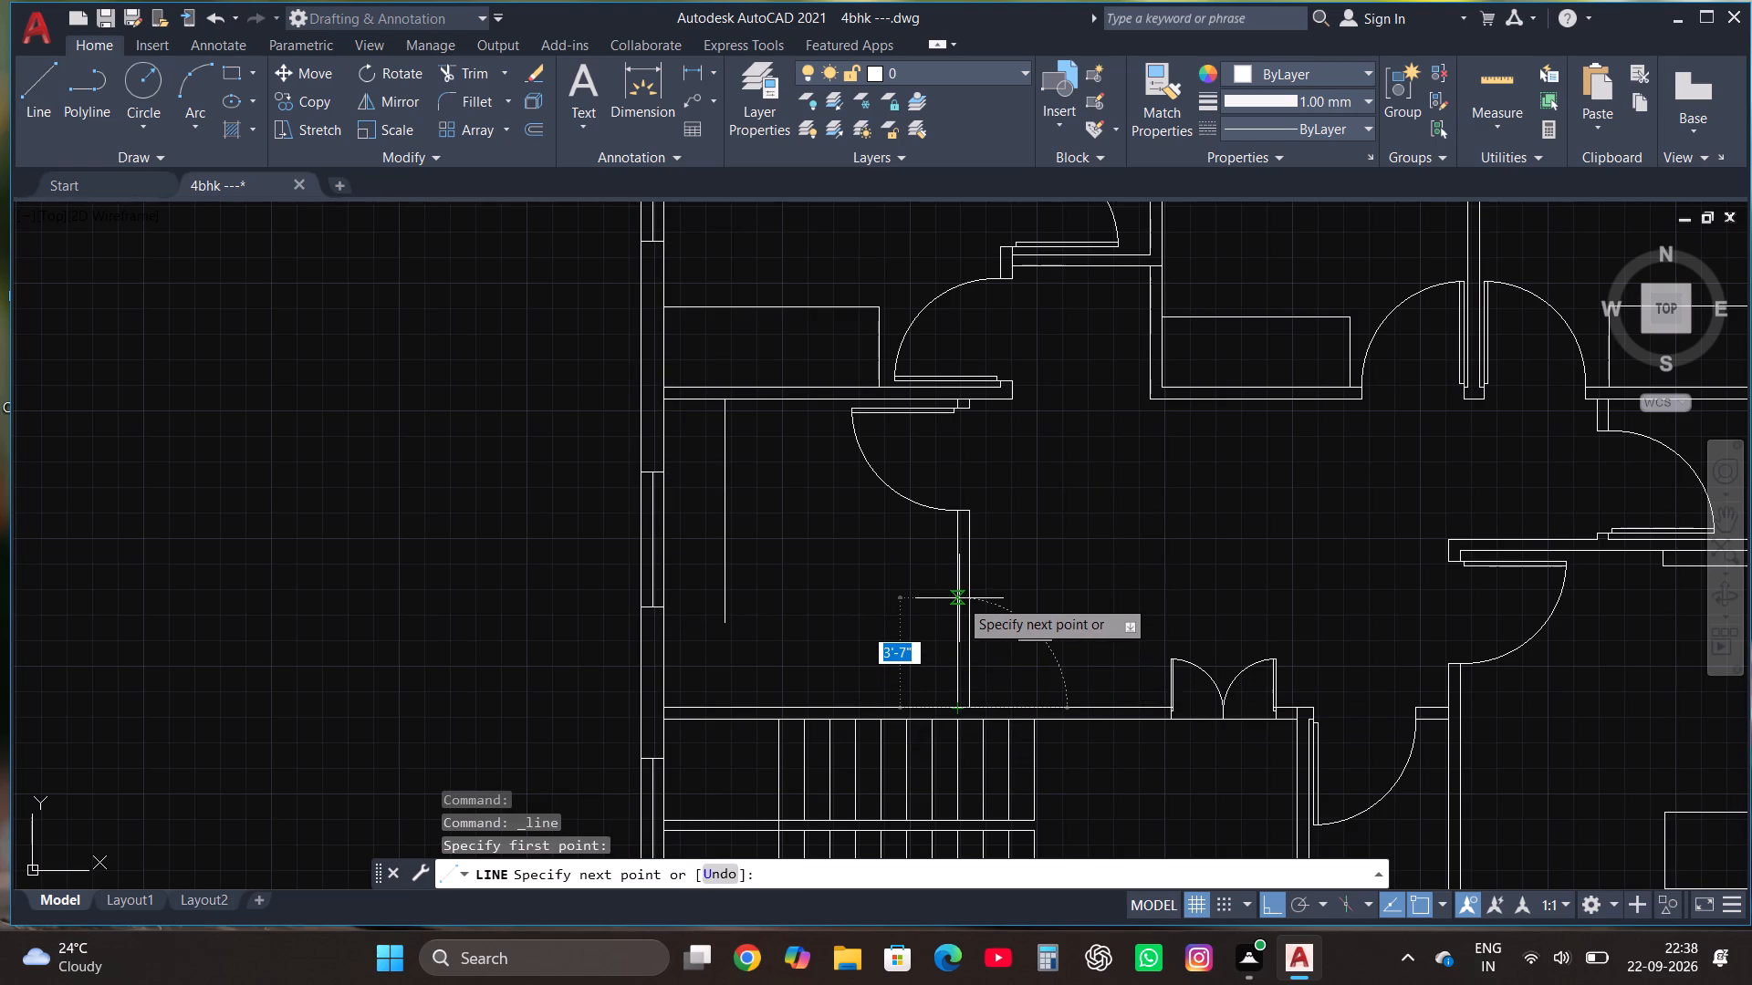
pyautogui.write("2'")
pyautogui.press('Return')
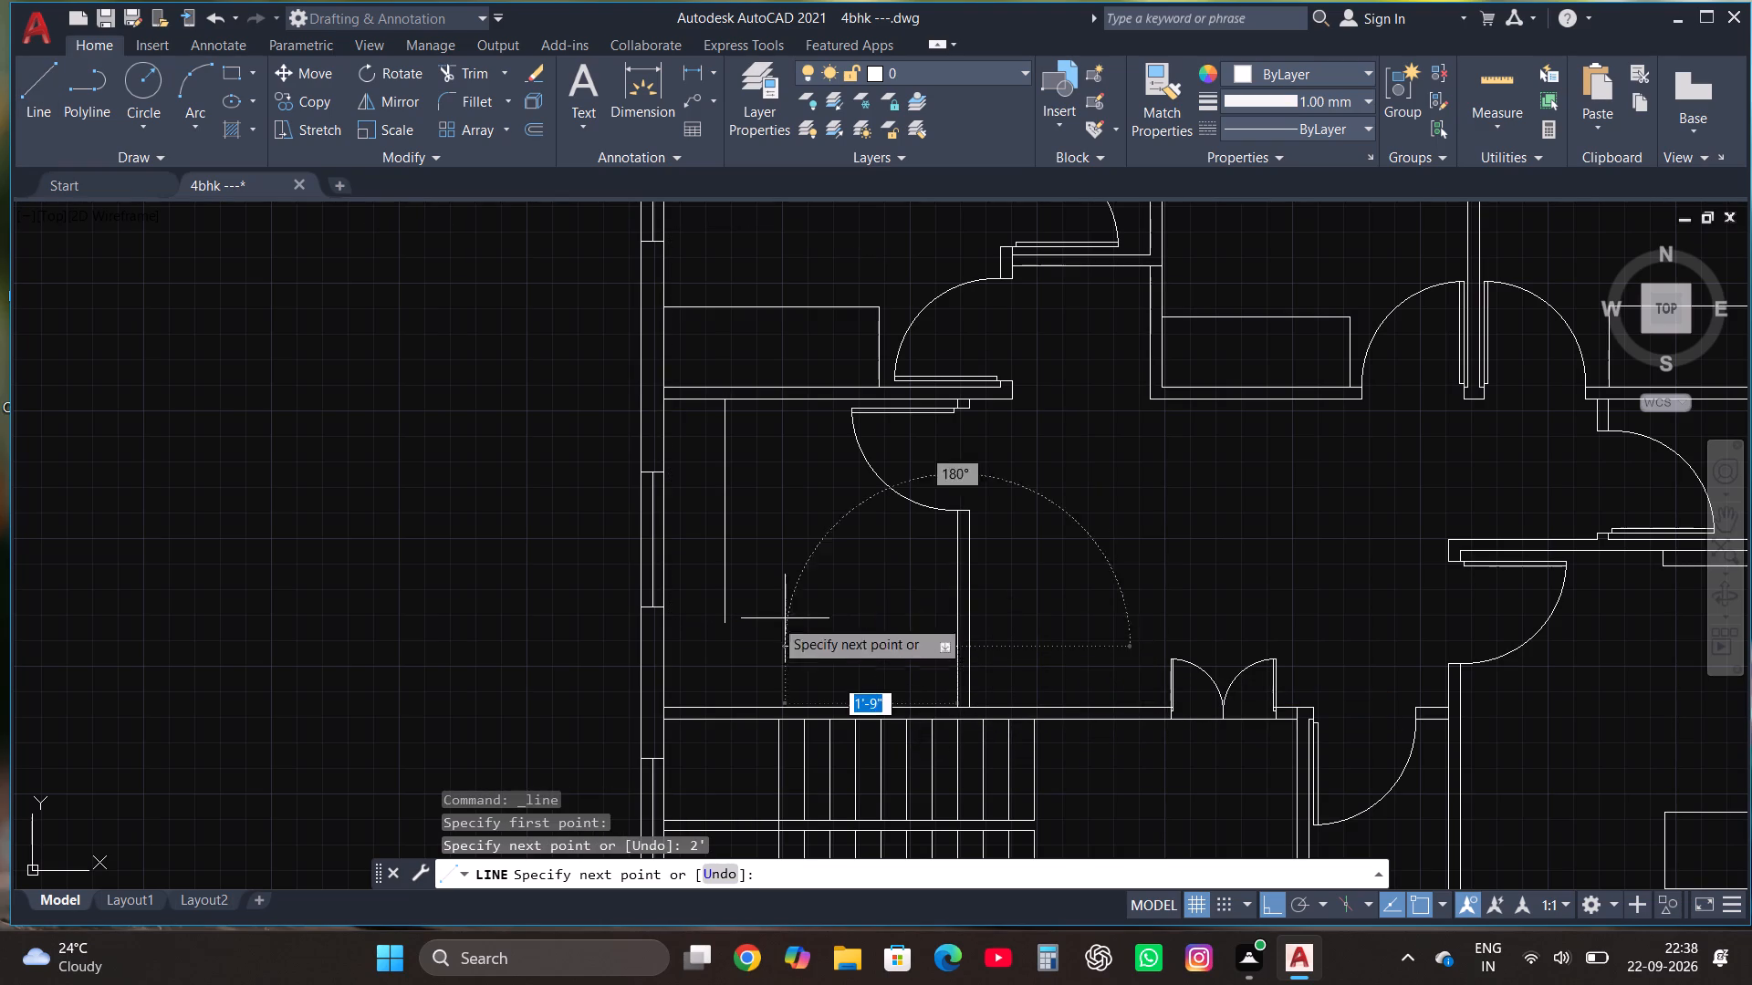
pyautogui.click(737, 647)
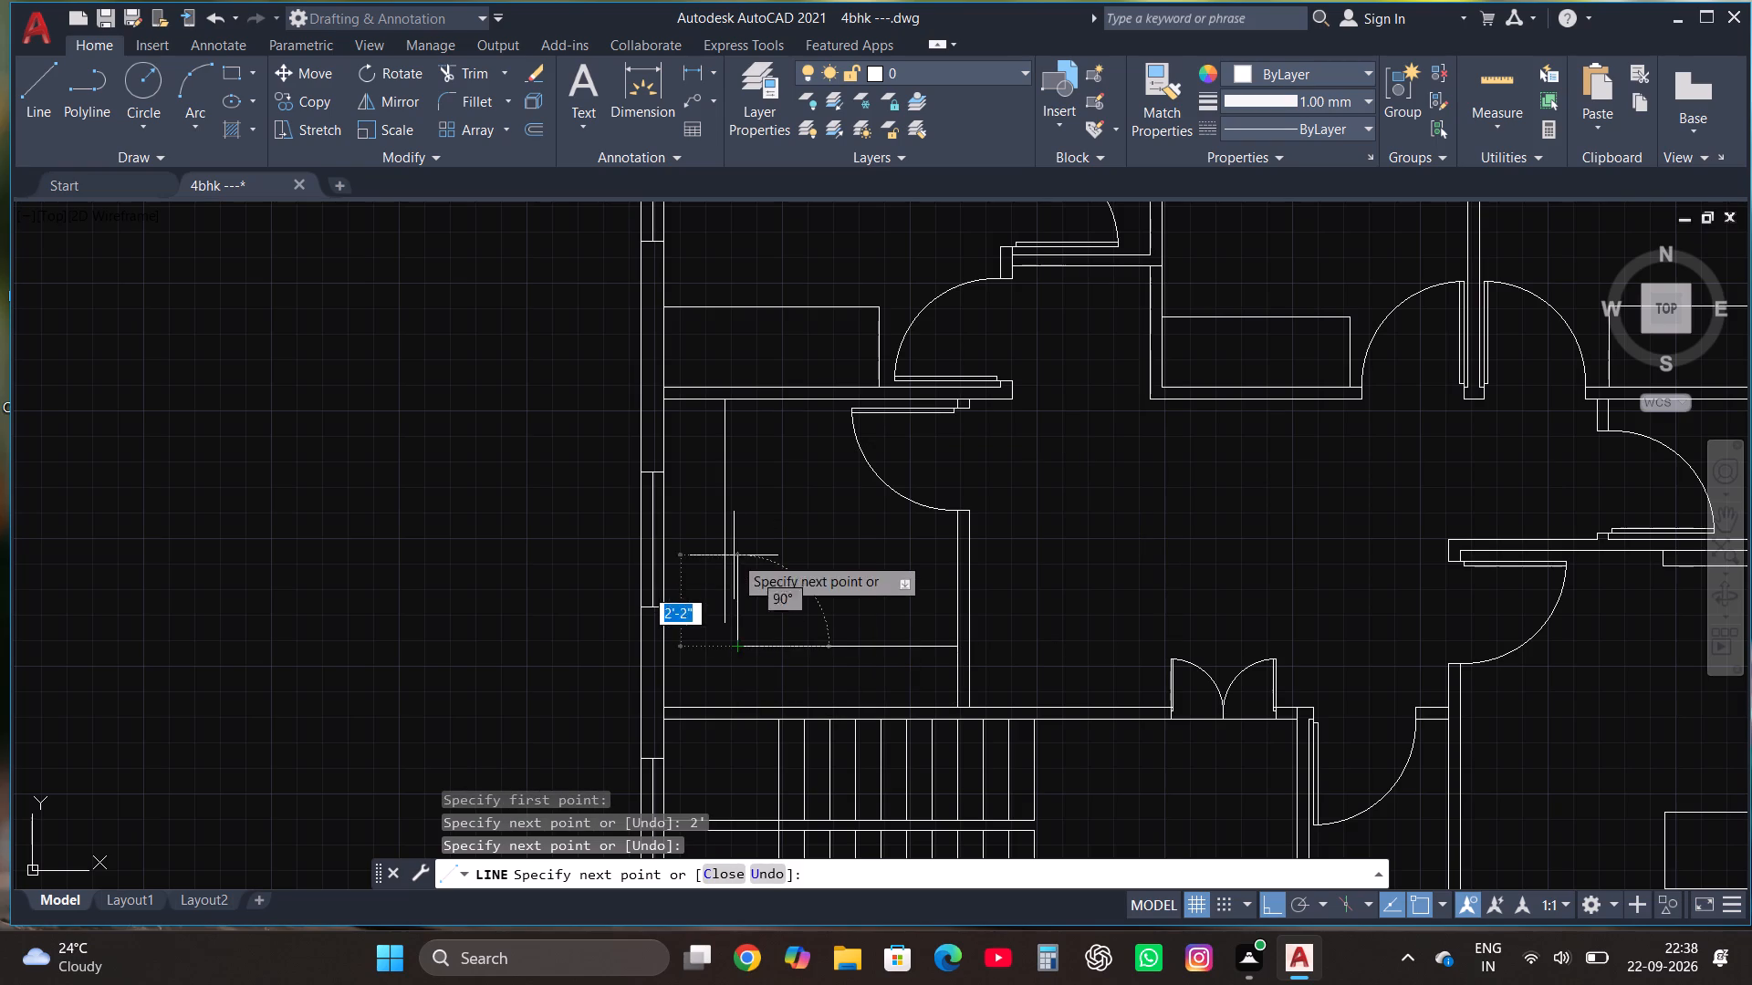
pyautogui.press('Escape')
# Fillet the vertical and horizontal counter edges in the west room into a sharp corner.
pyautogui.click(481, 104)
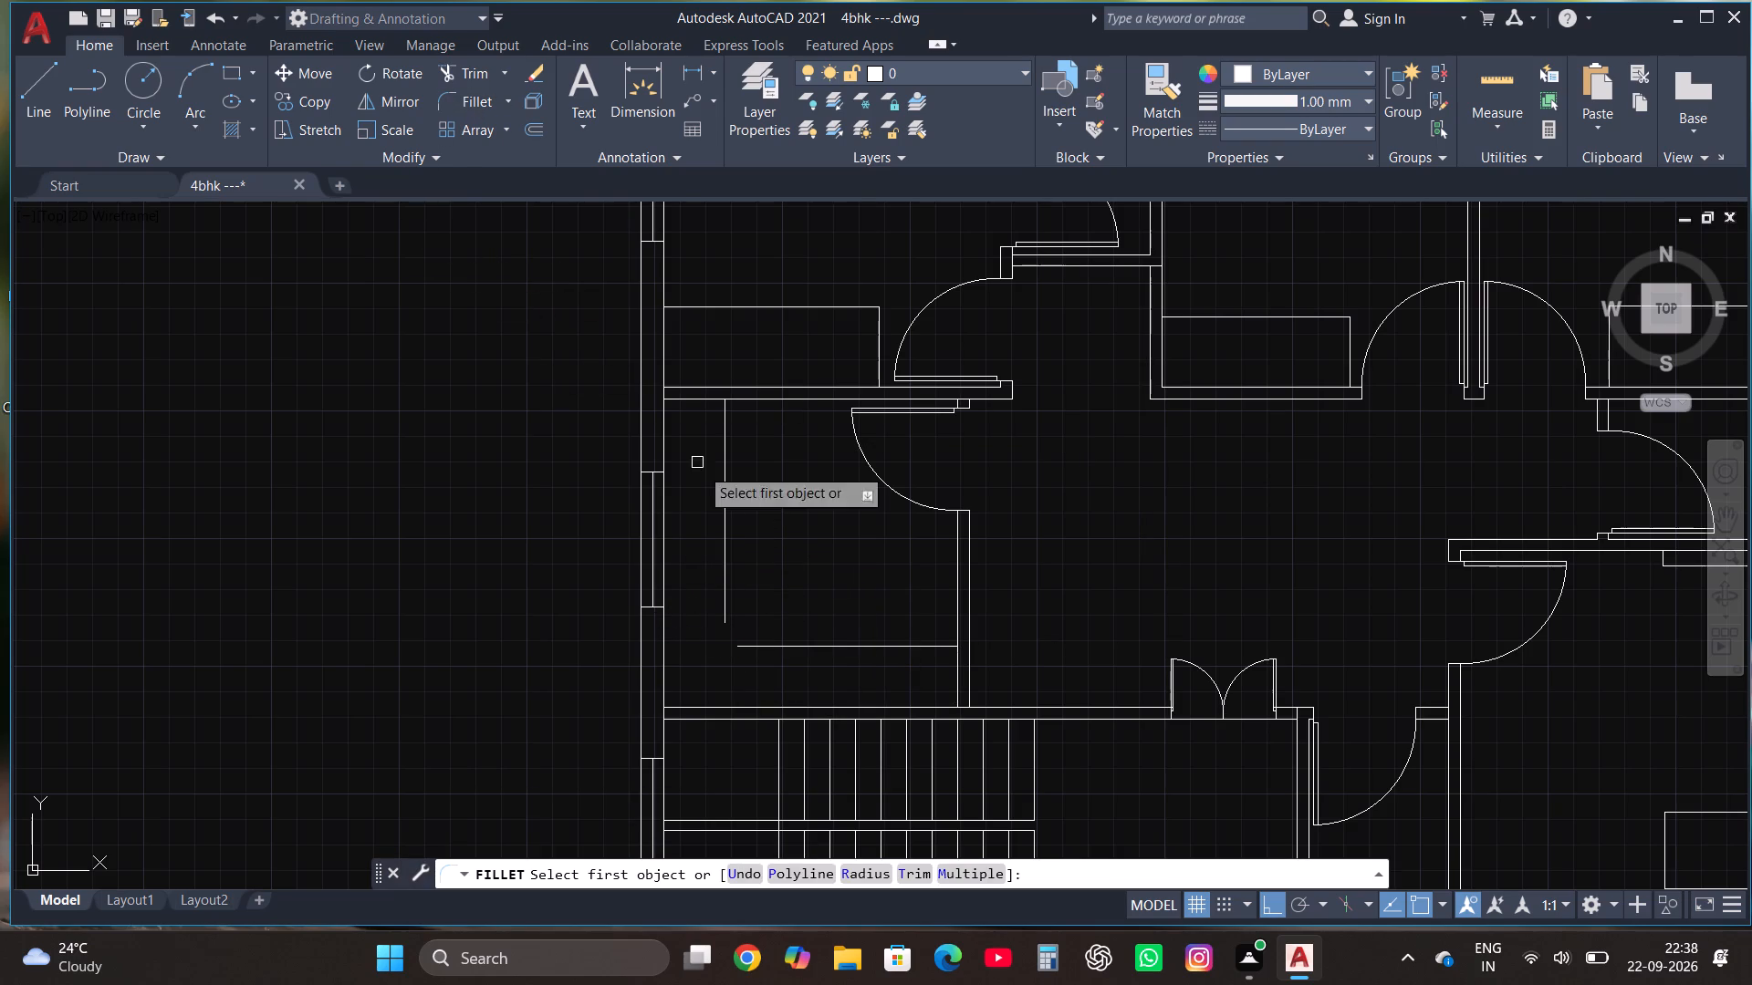
pyautogui.click(725, 547)
pyautogui.click(783, 648)
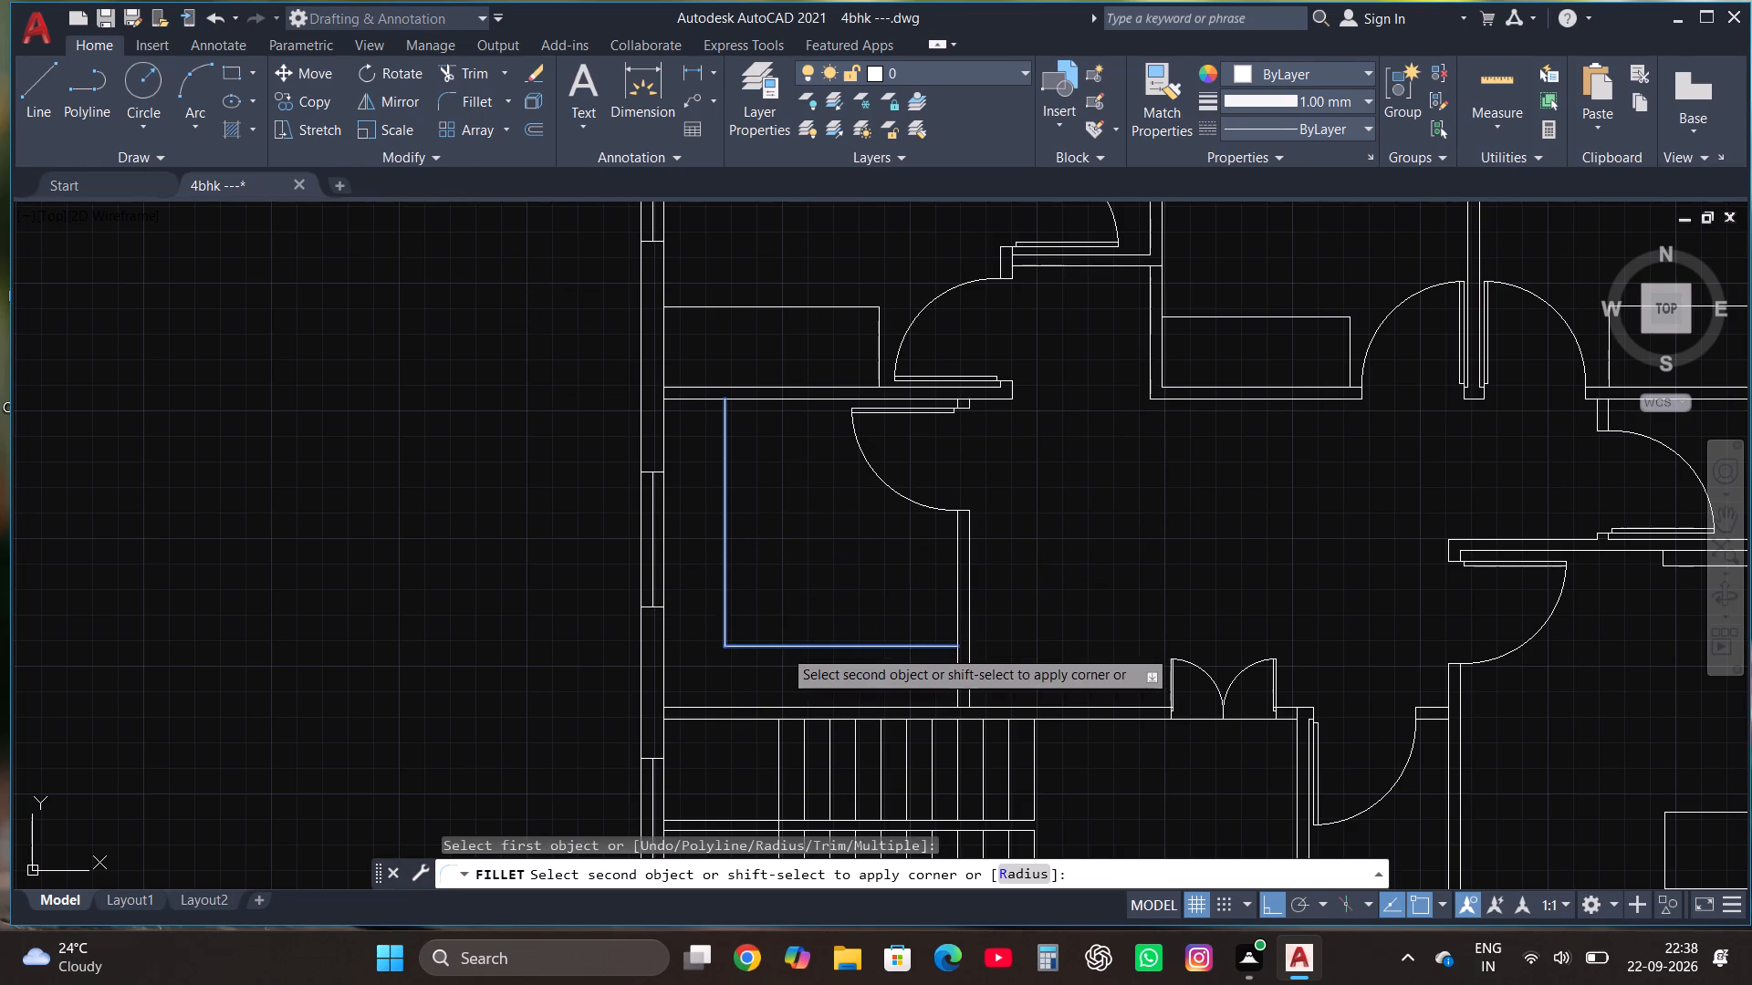
# Draw a sink rectangle about 1'-6" by 2'-11" at the north end of the west room's vertical counter.
pyautogui.click(232, 78)
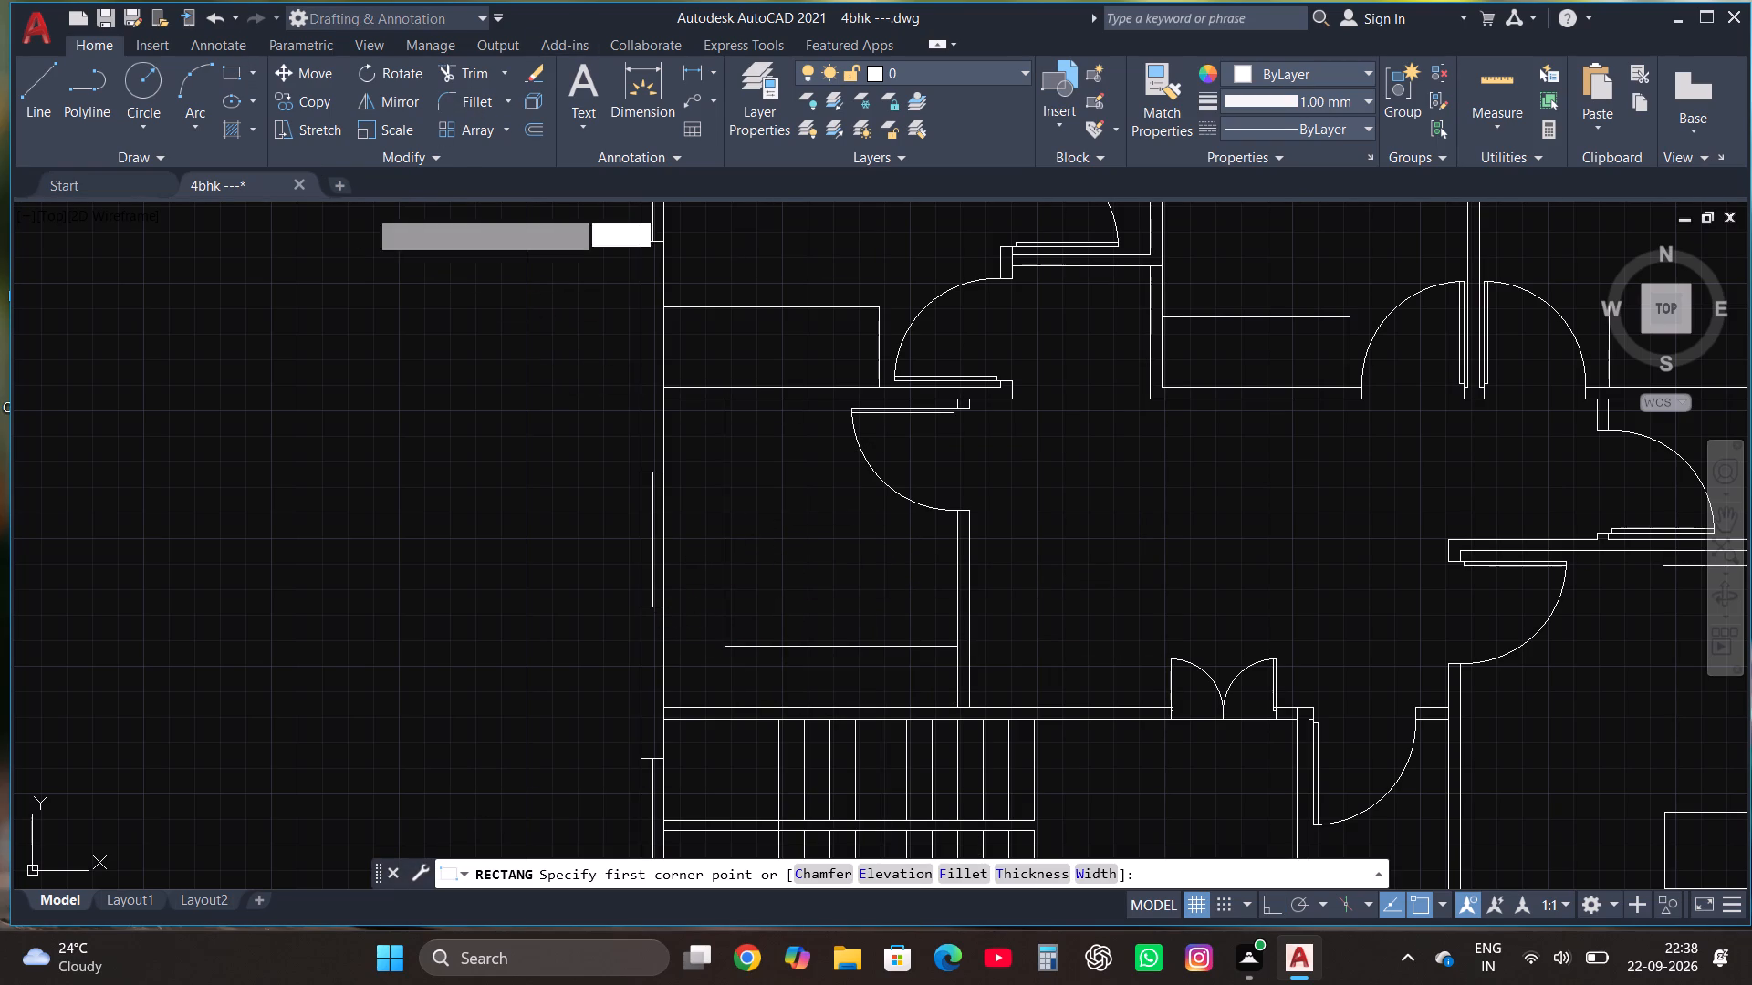
pyautogui.scroll(2, 715, 374)
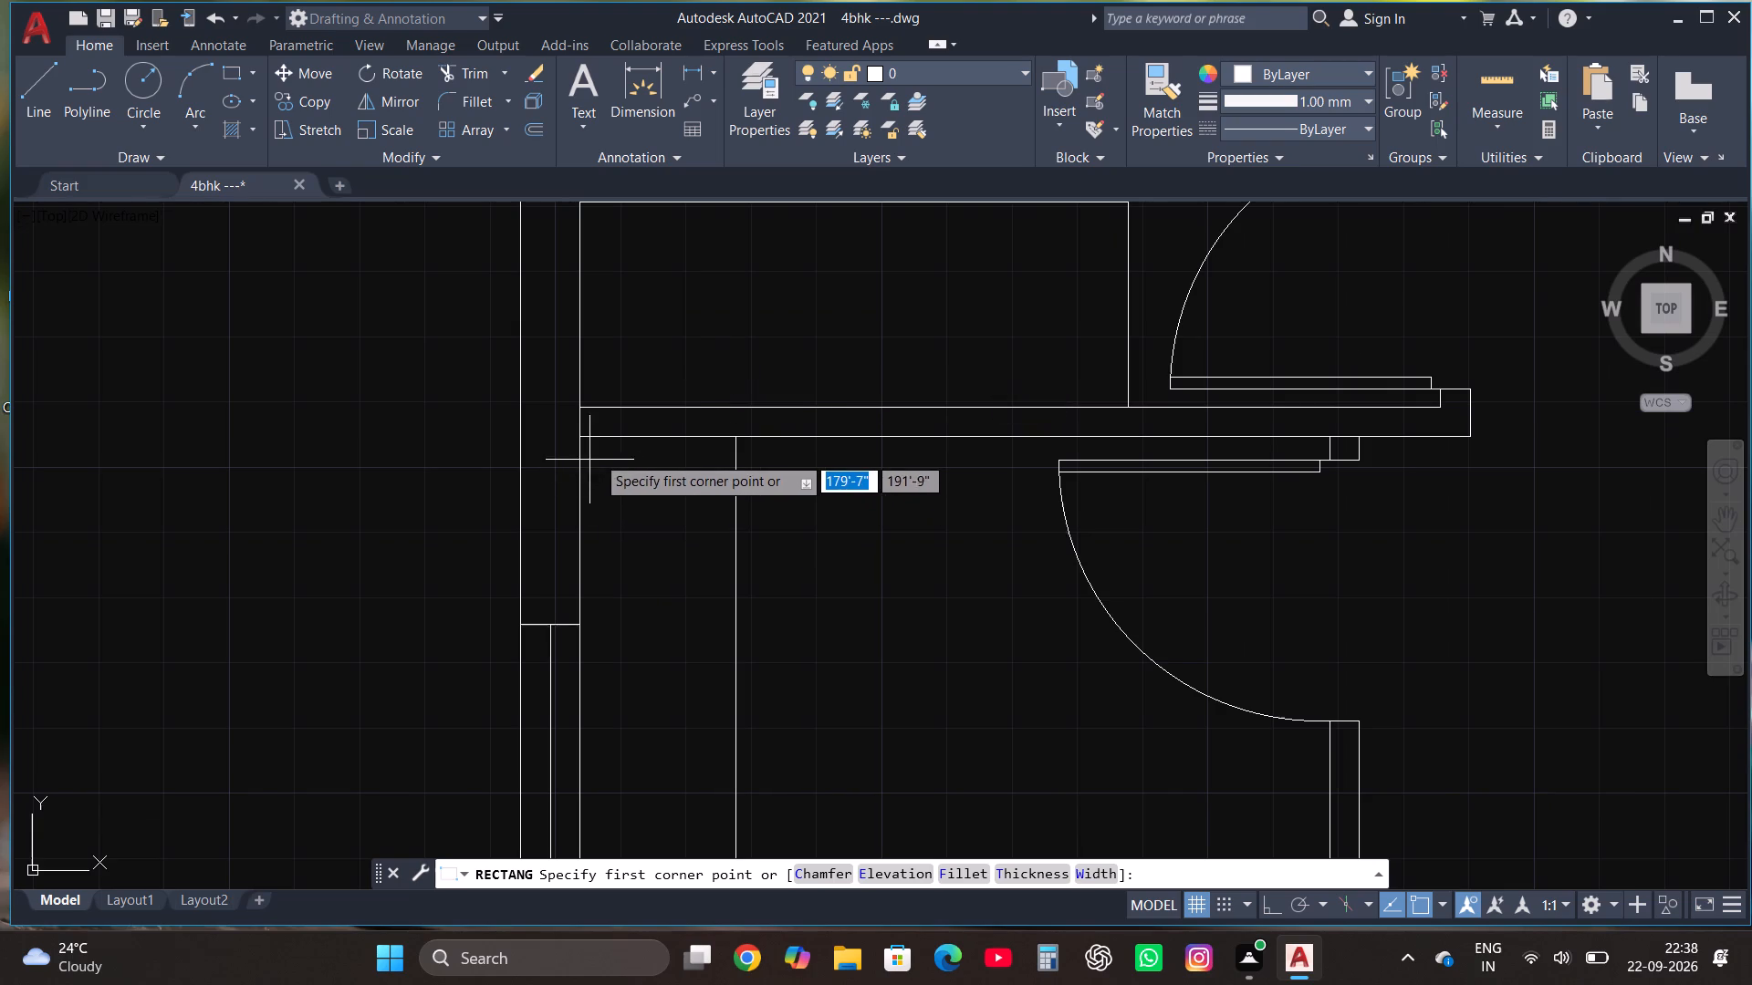
pyautogui.click(596, 455)
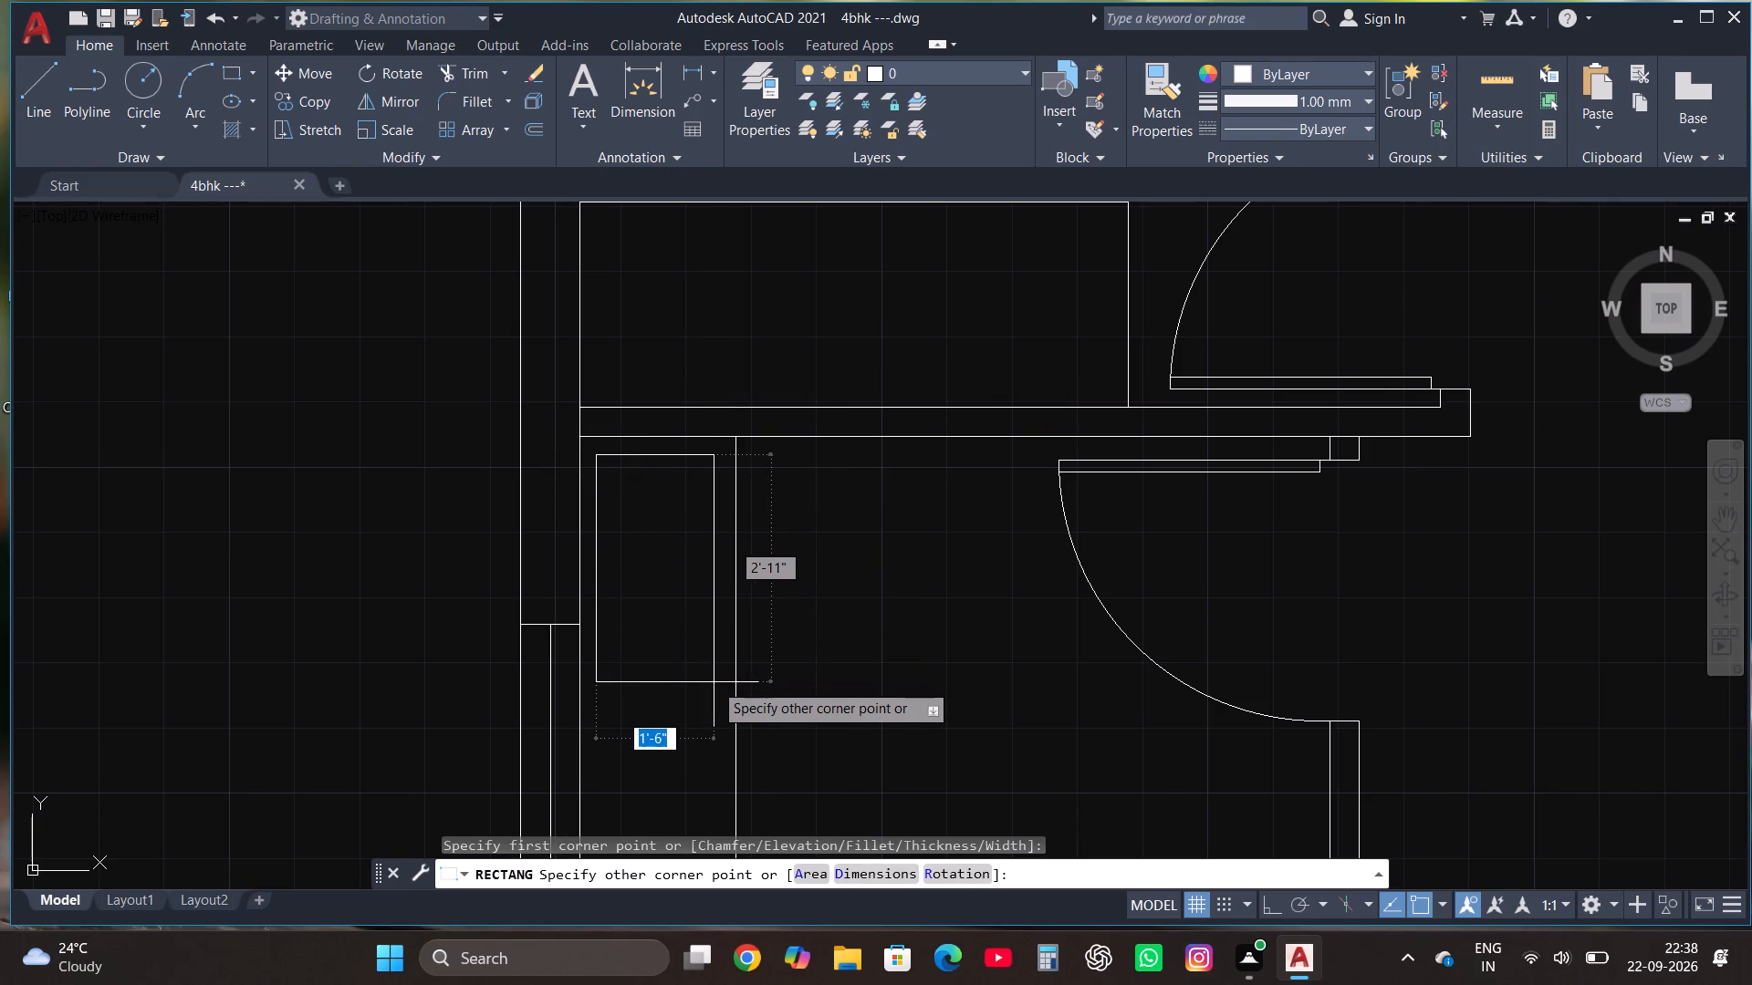
pyautogui.click(722, 687)
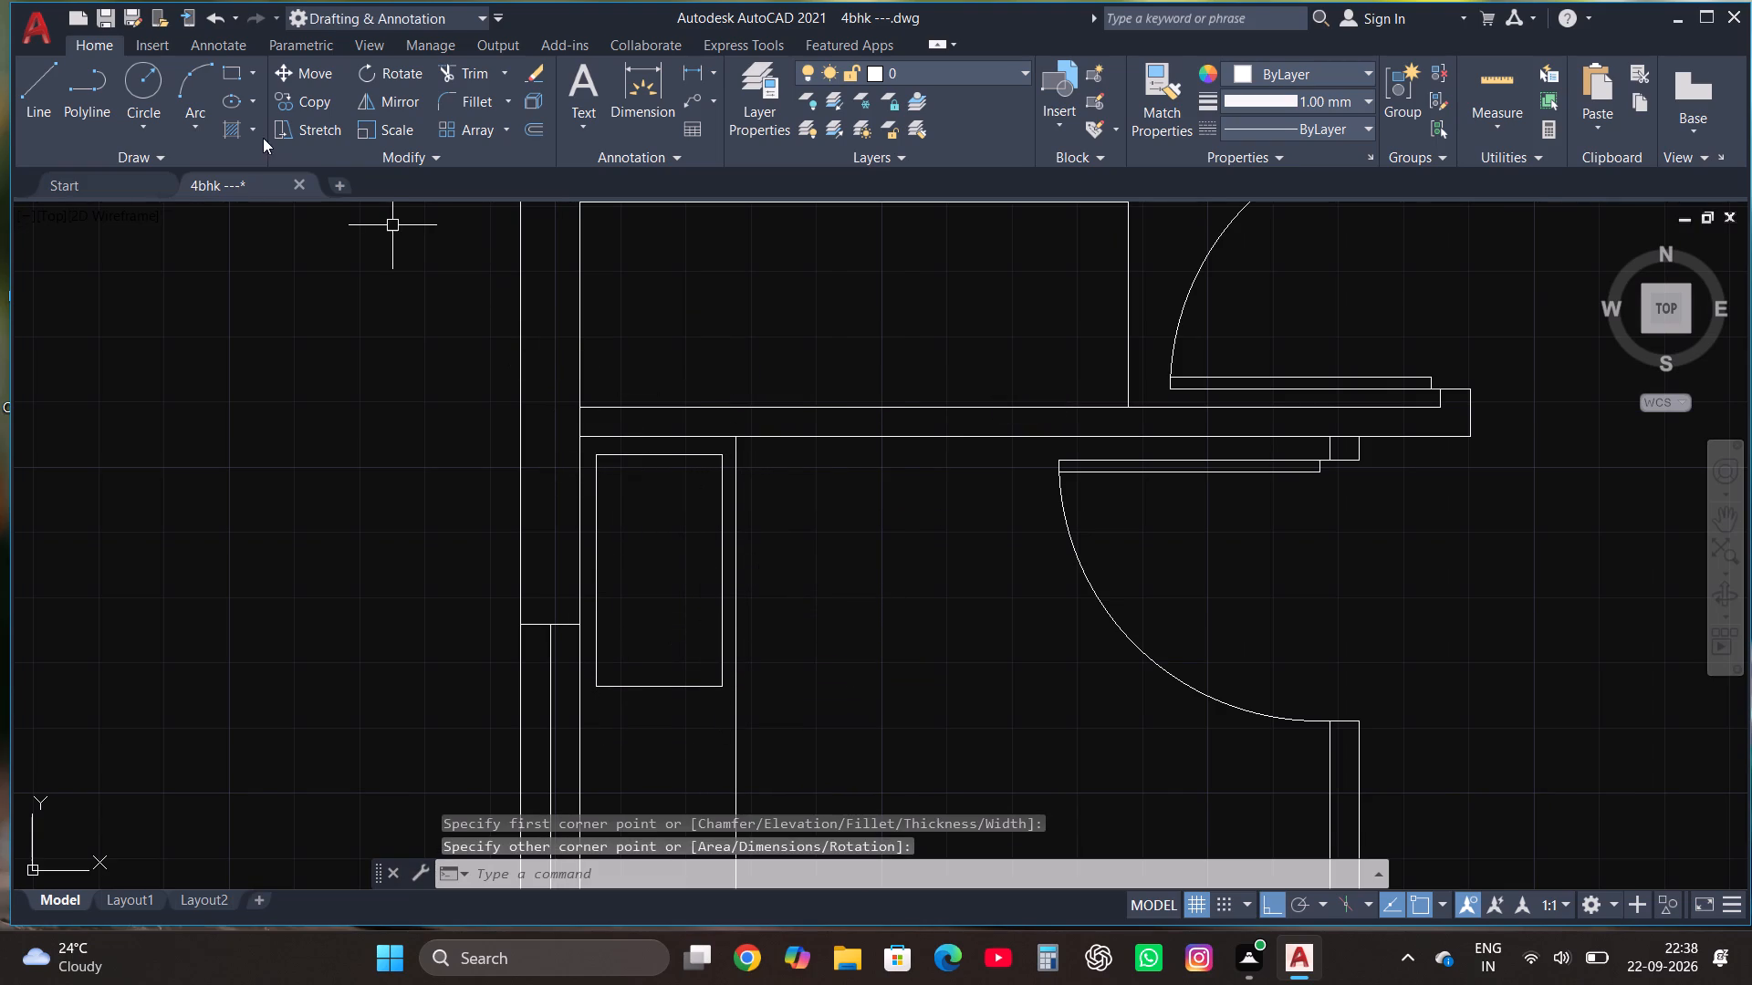
# Draw a narrow ellipse with its long axis running north-south, centred in the southern part of the sink rectangle.
pyautogui.click(228, 99)
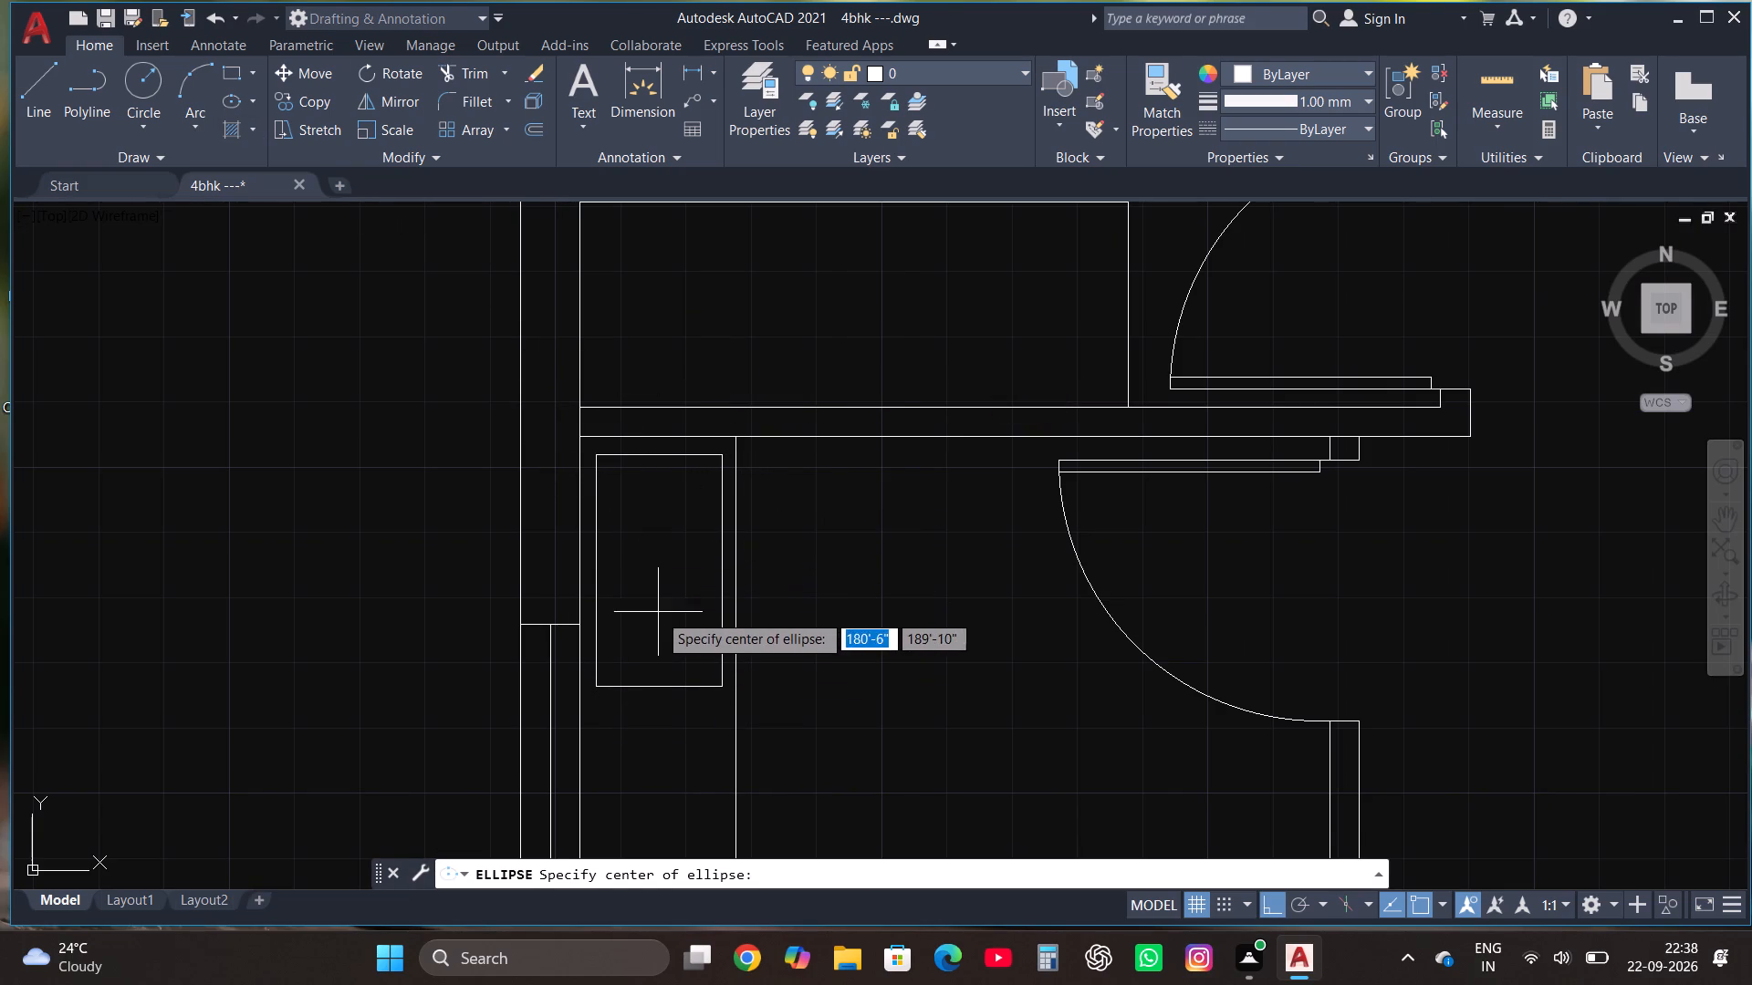
pyautogui.click(656, 615)
pyautogui.click(664, 489)
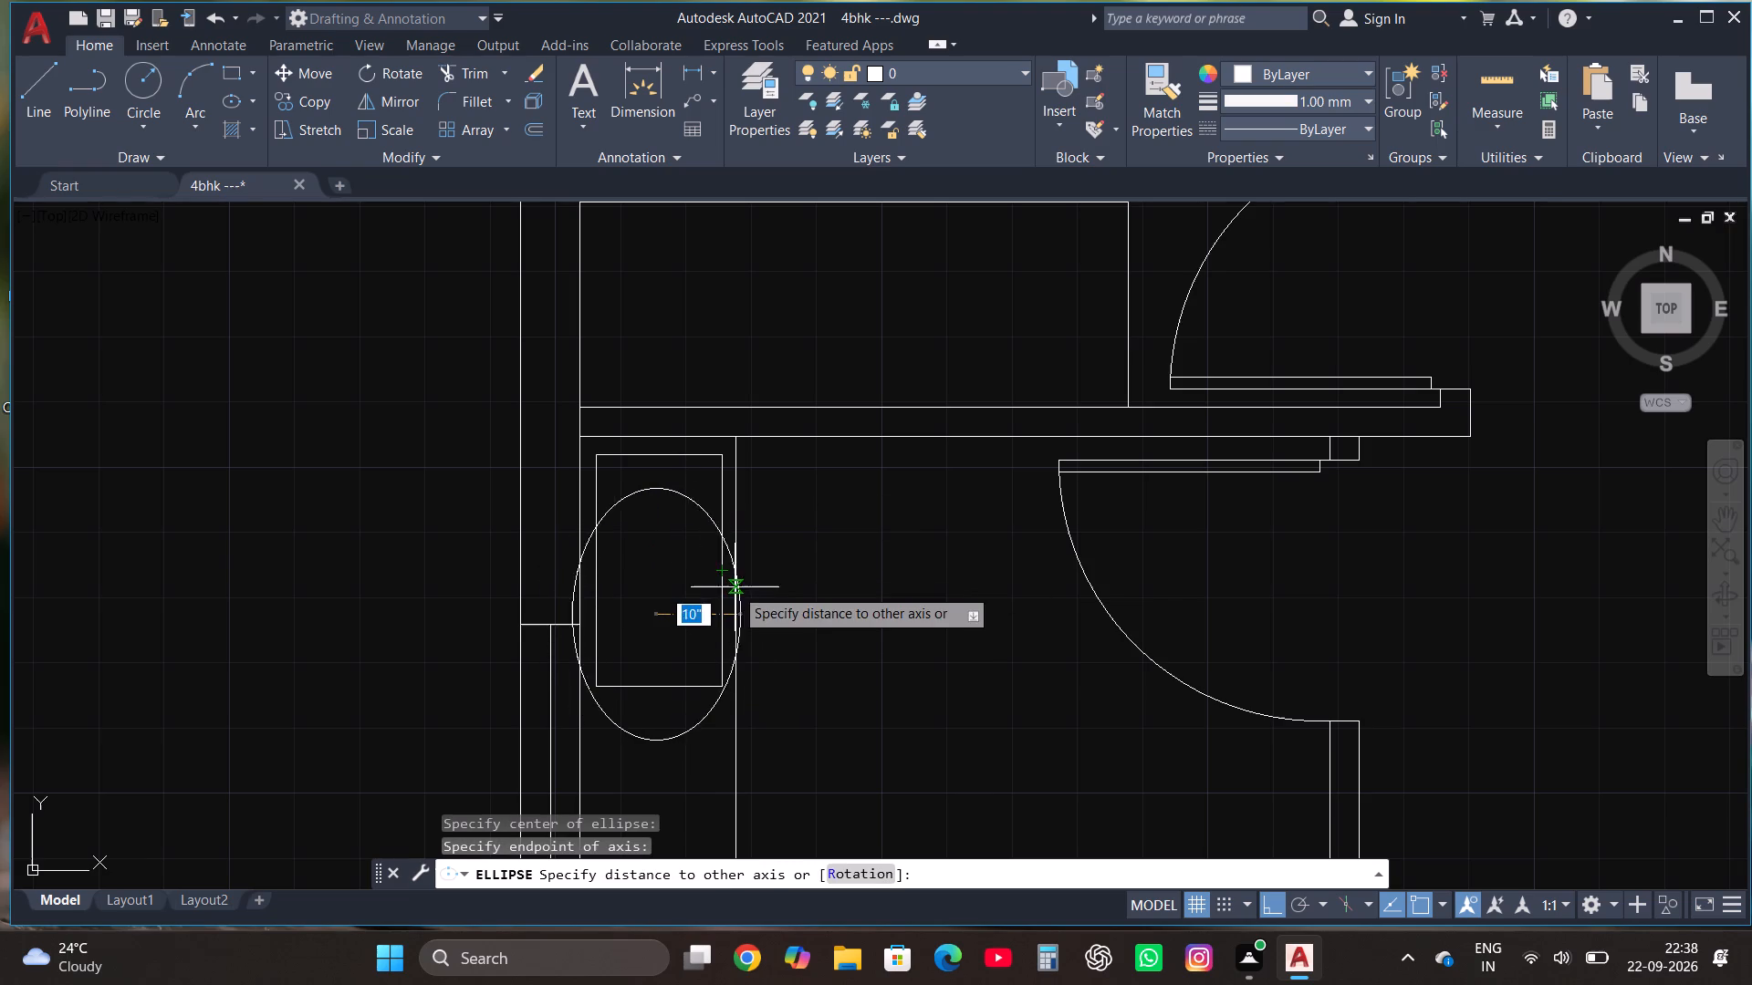
pyautogui.click(682, 560)
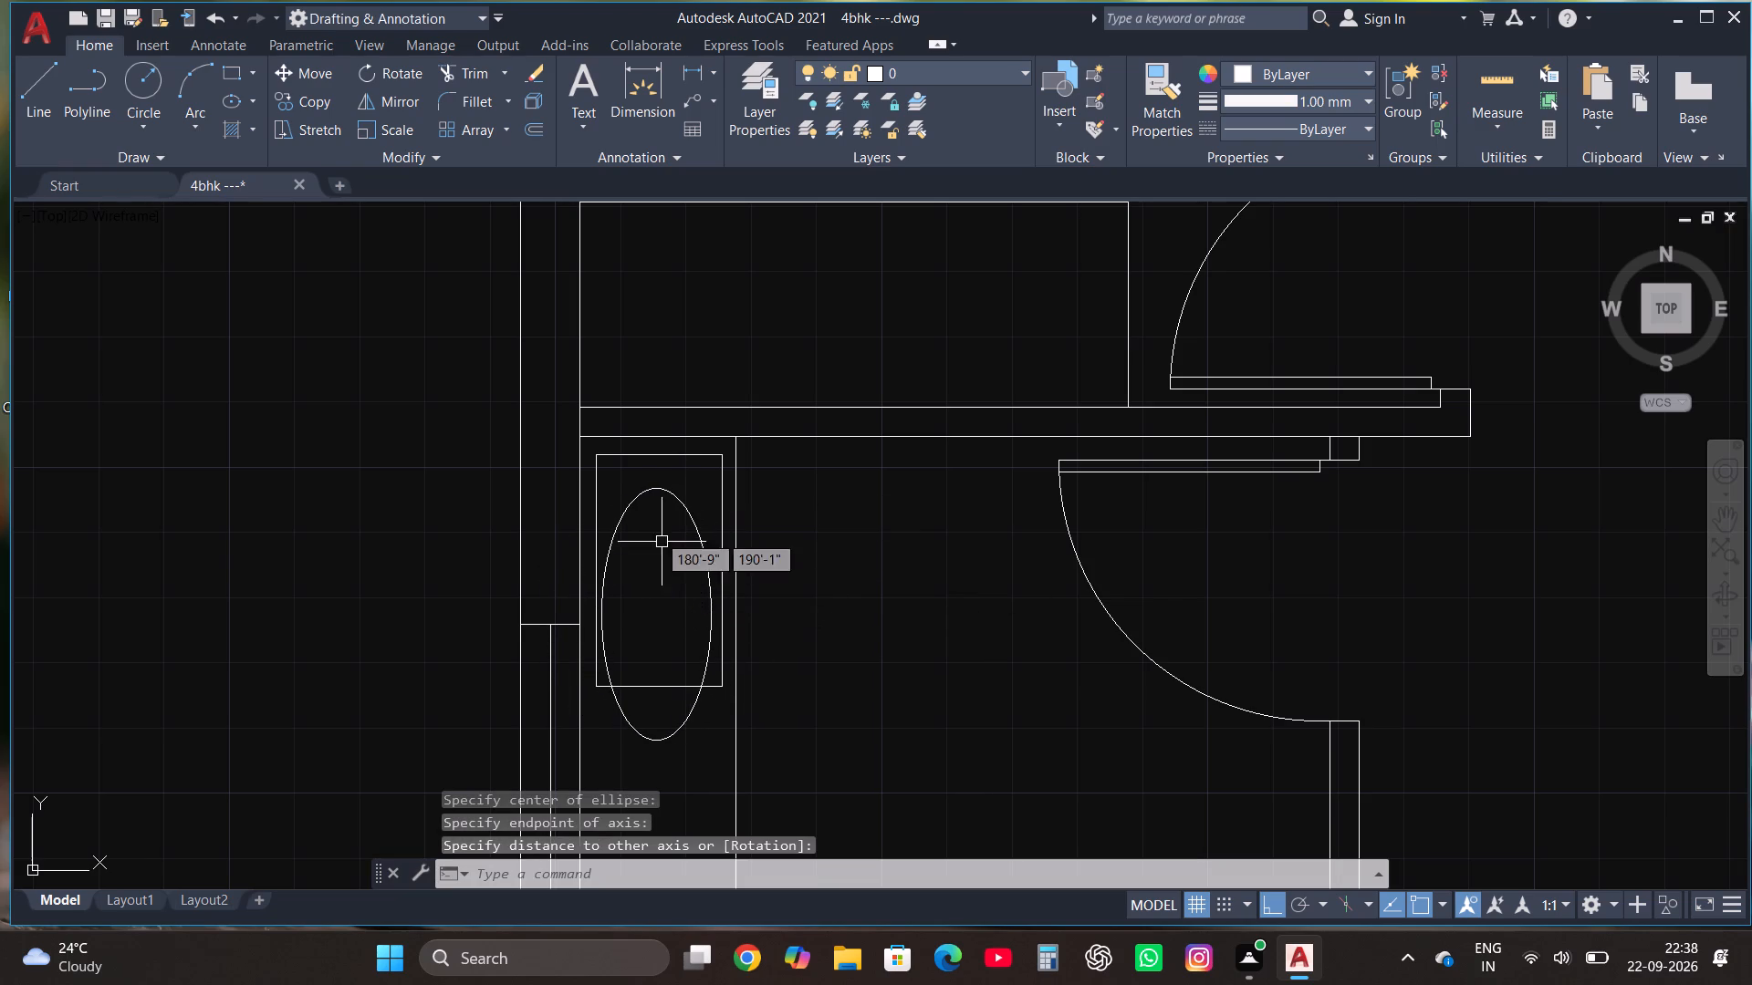
# Shrink the sink ellipse by stretching it to half-axes of about 1'-3" north-south and 7" east-west.
pyautogui.click(633, 498)
pyautogui.click(656, 742)
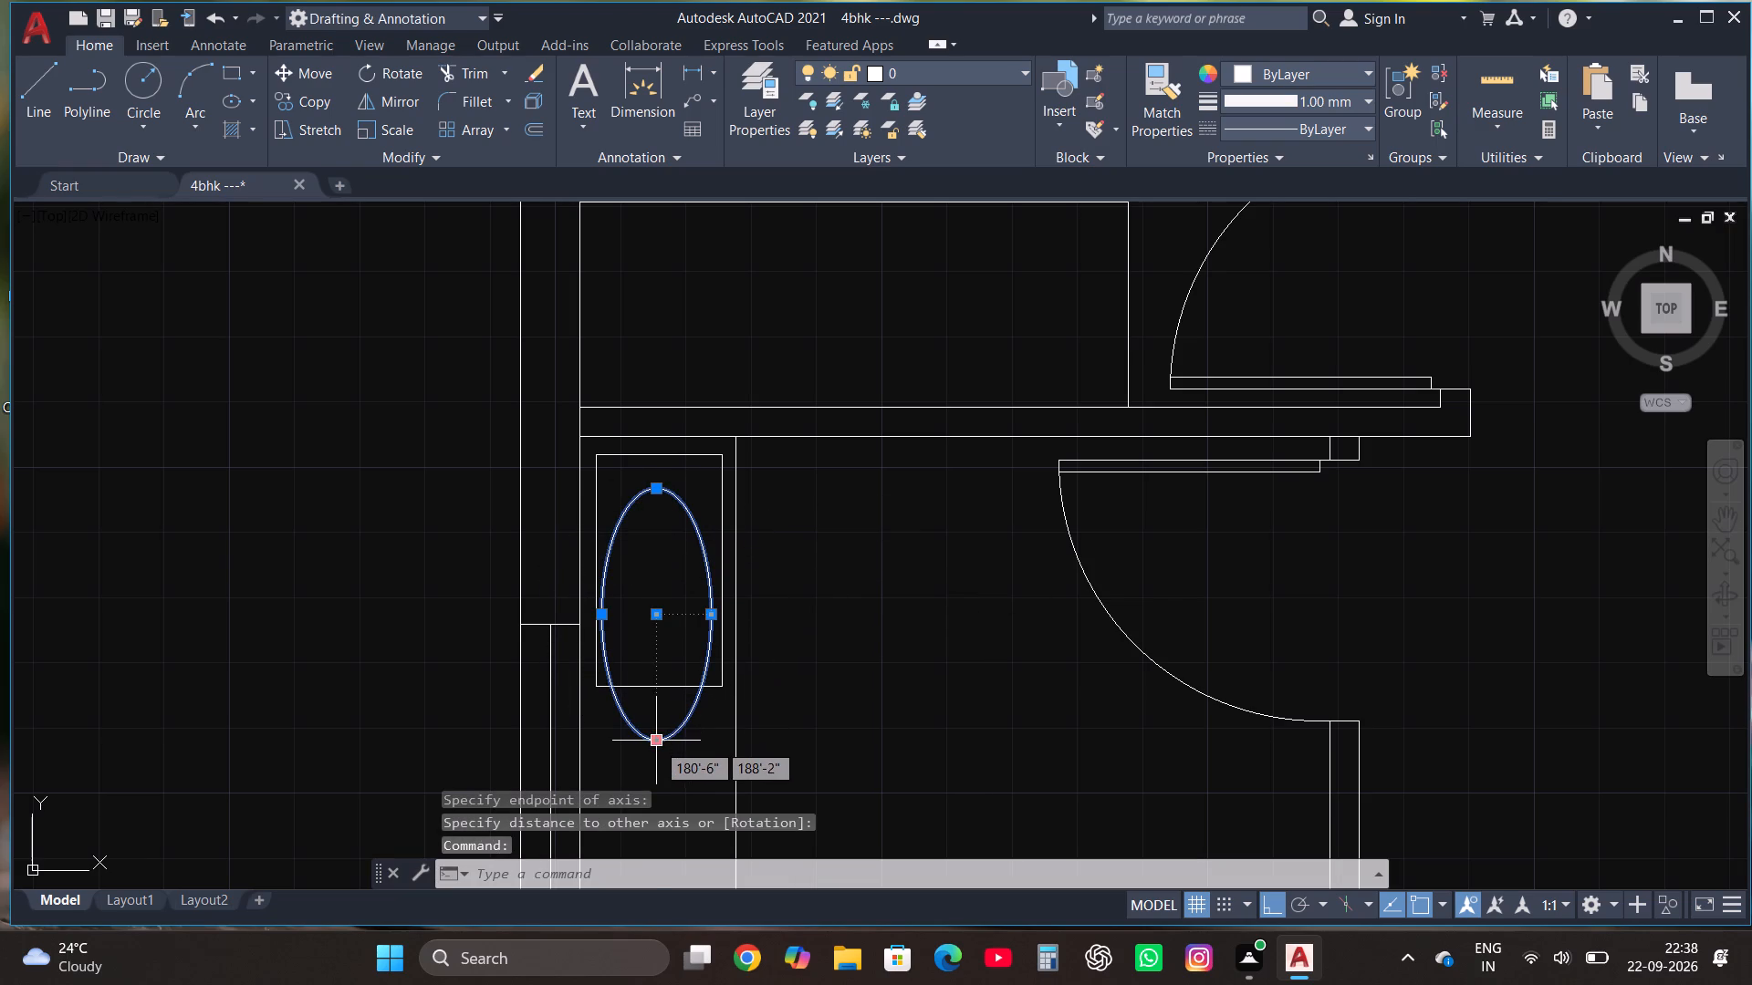
pyautogui.click(661, 714)
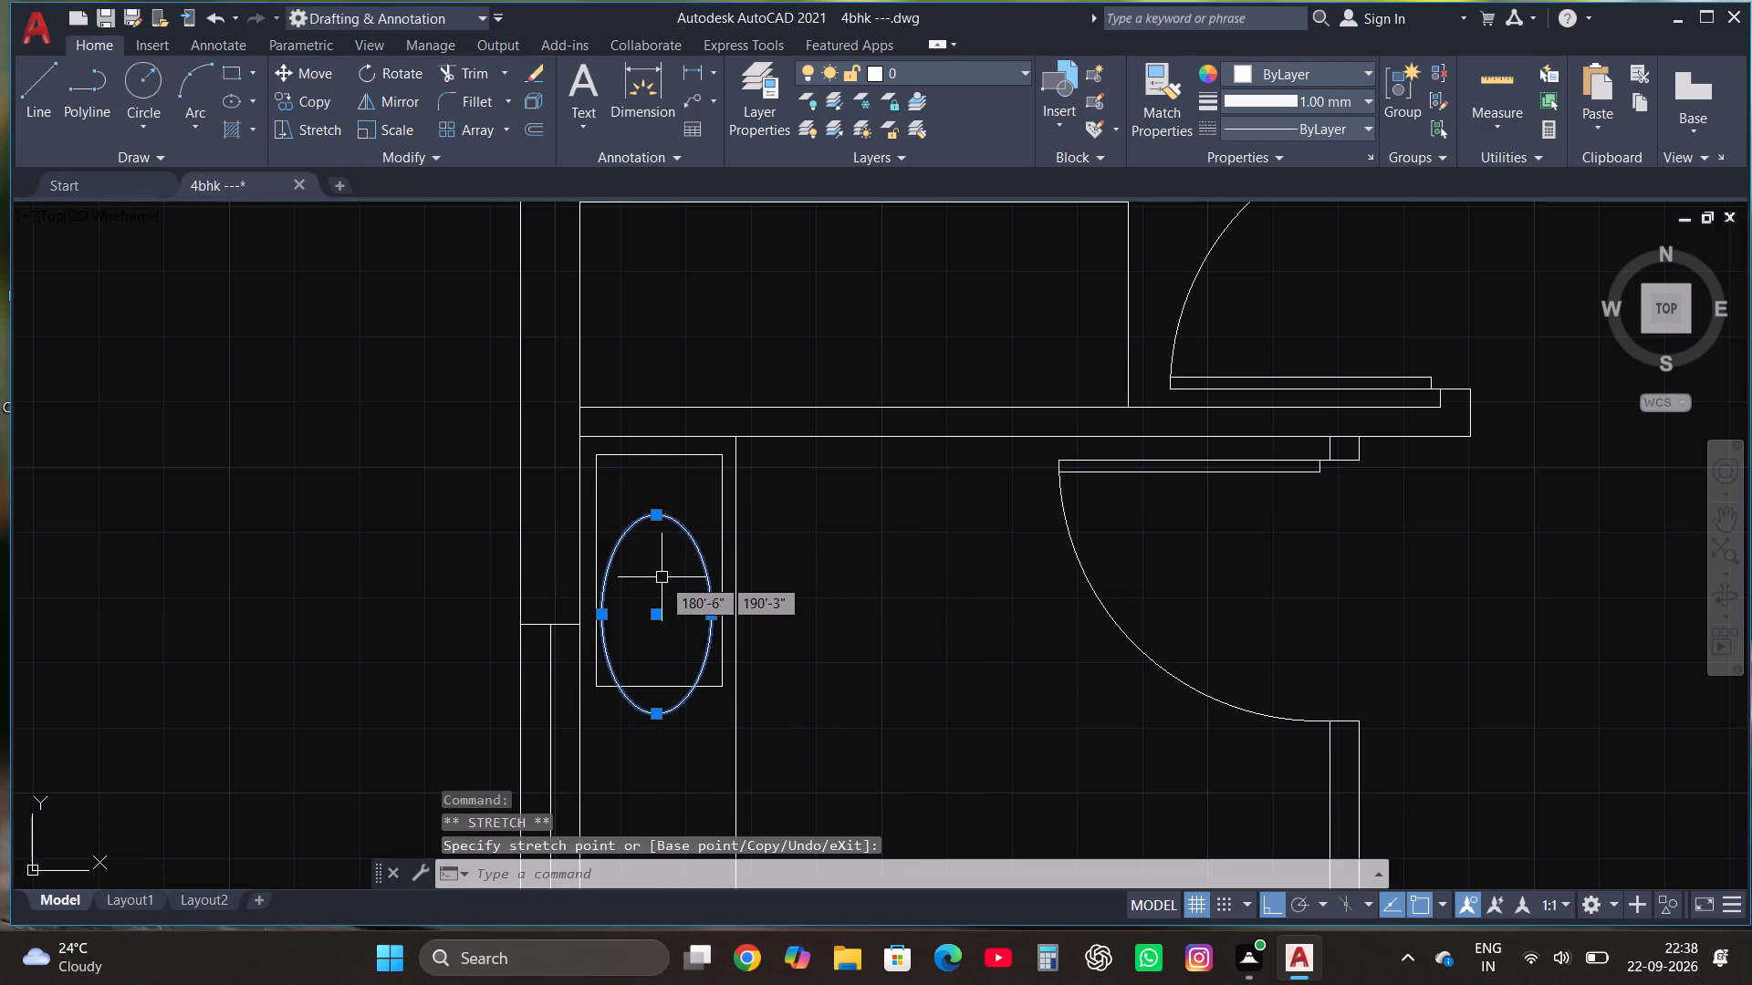
pyautogui.click(707, 619)
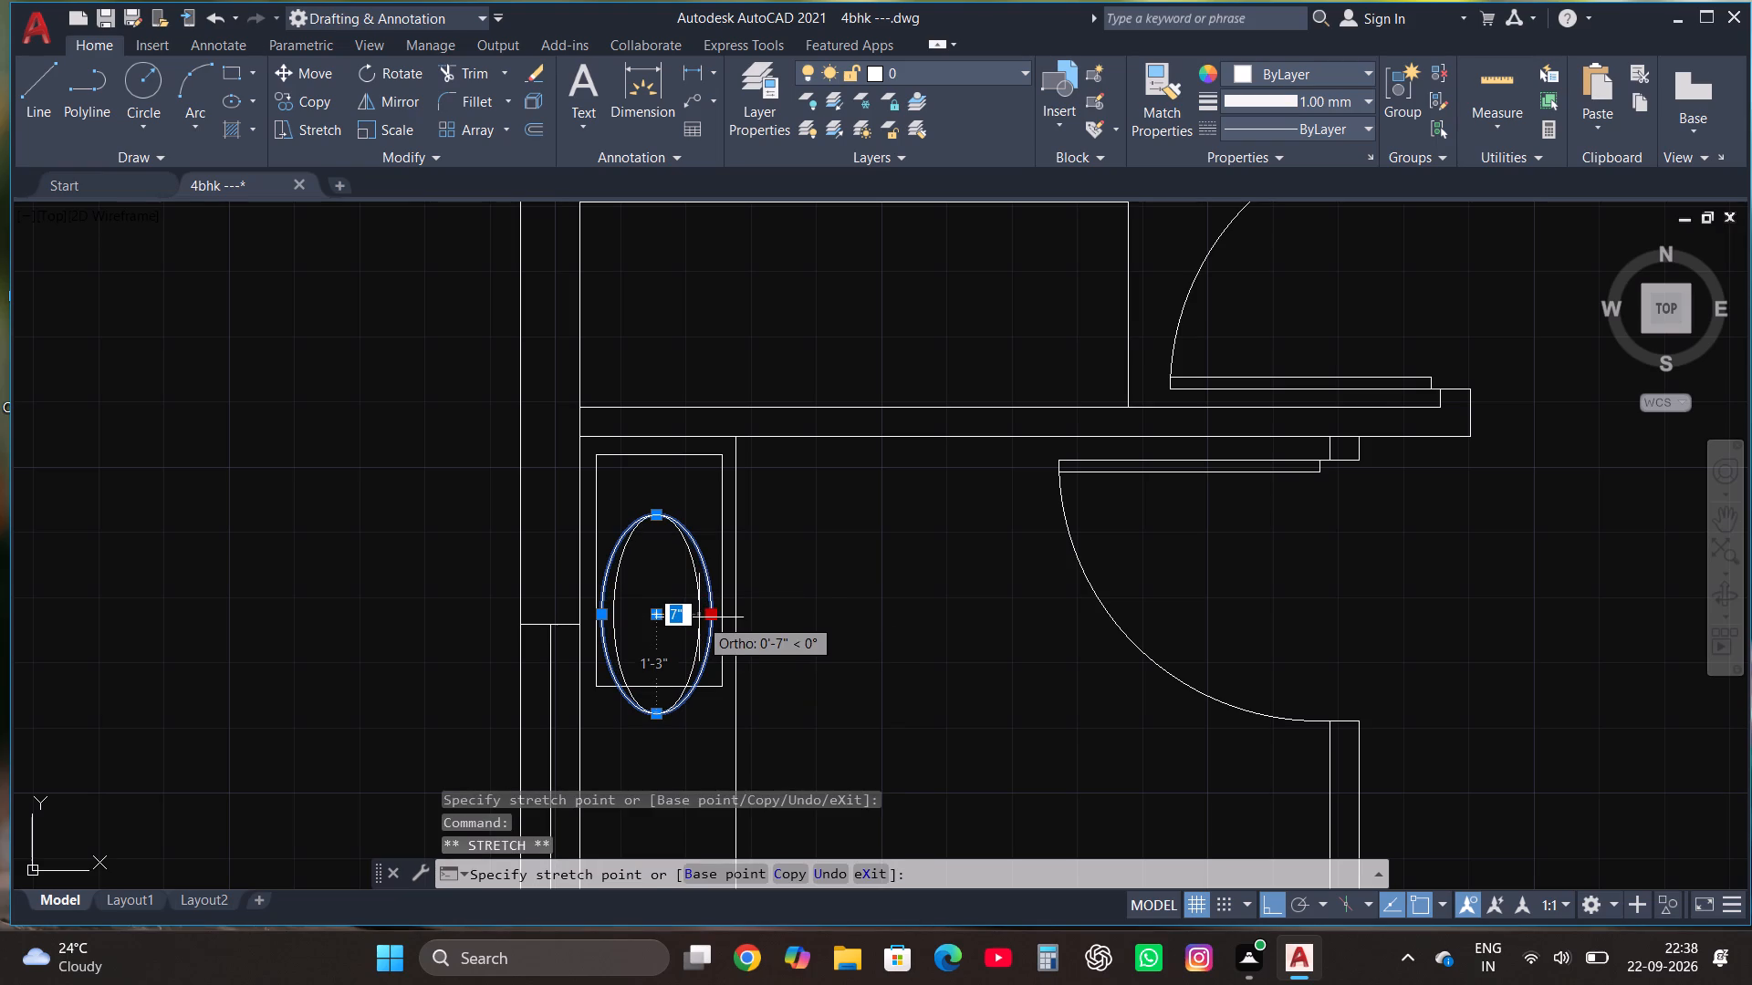
pyautogui.click(699, 617)
# Move the ellipse straight north so it sits fully inside the sink rectangle.
pyautogui.click(289, 73)
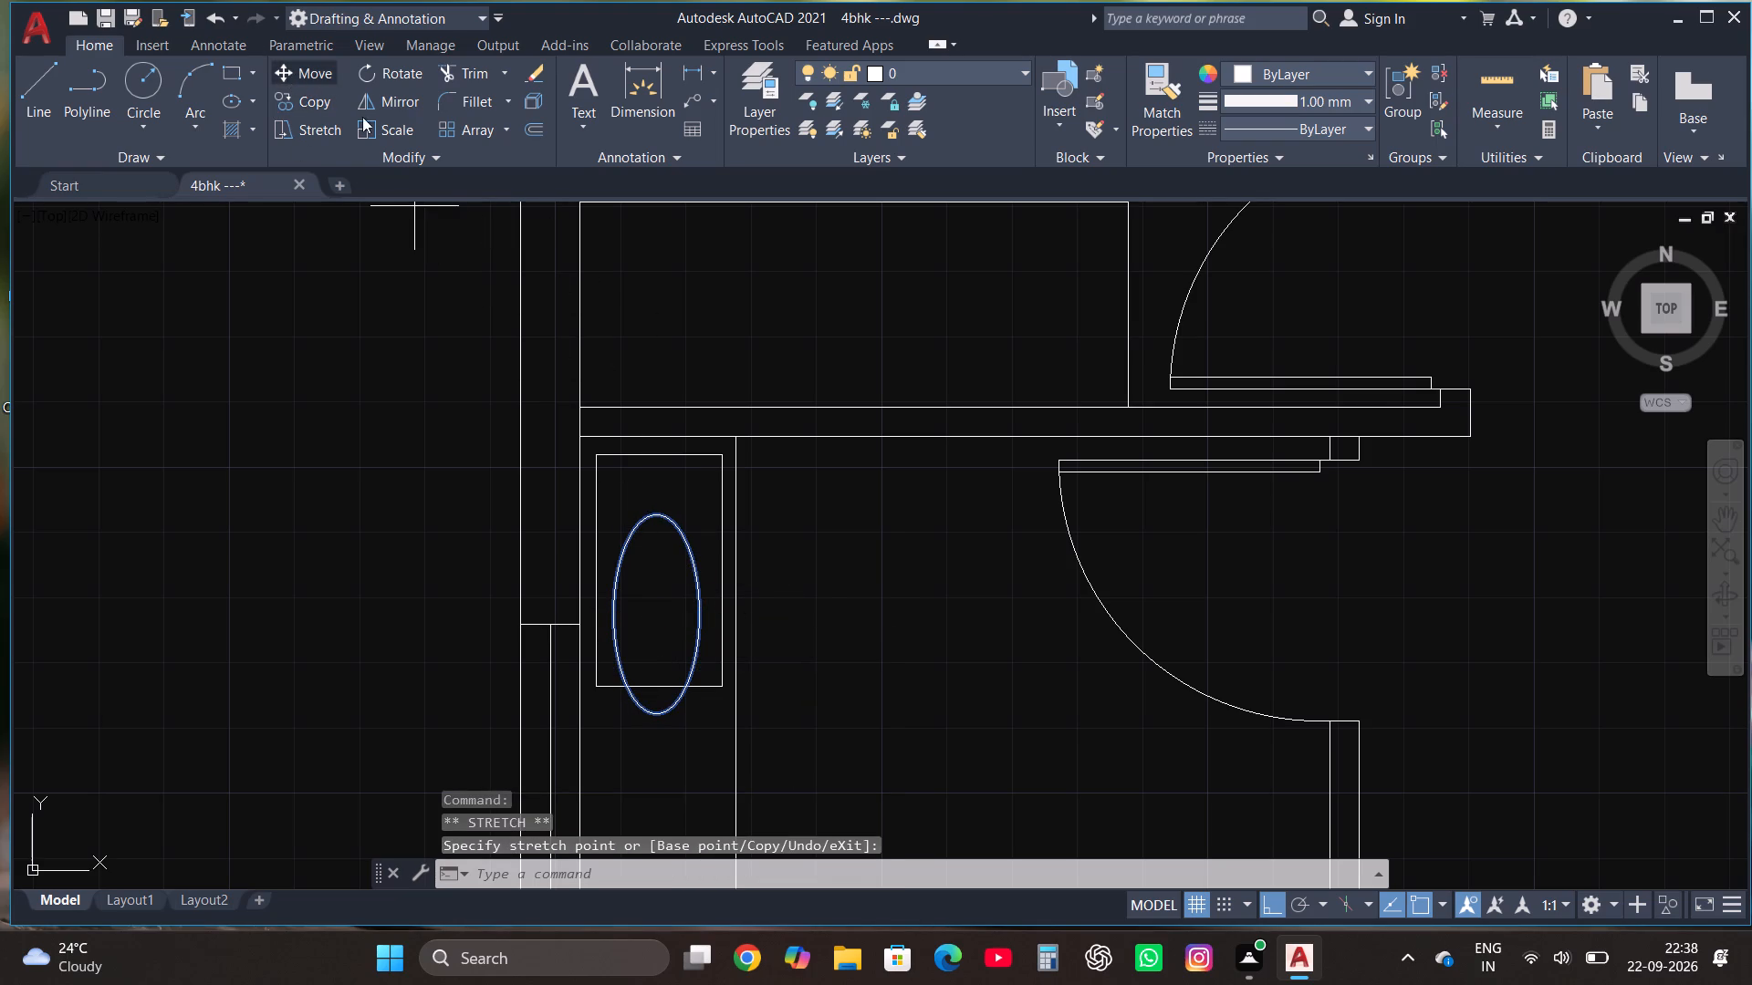
pyautogui.click(654, 591)
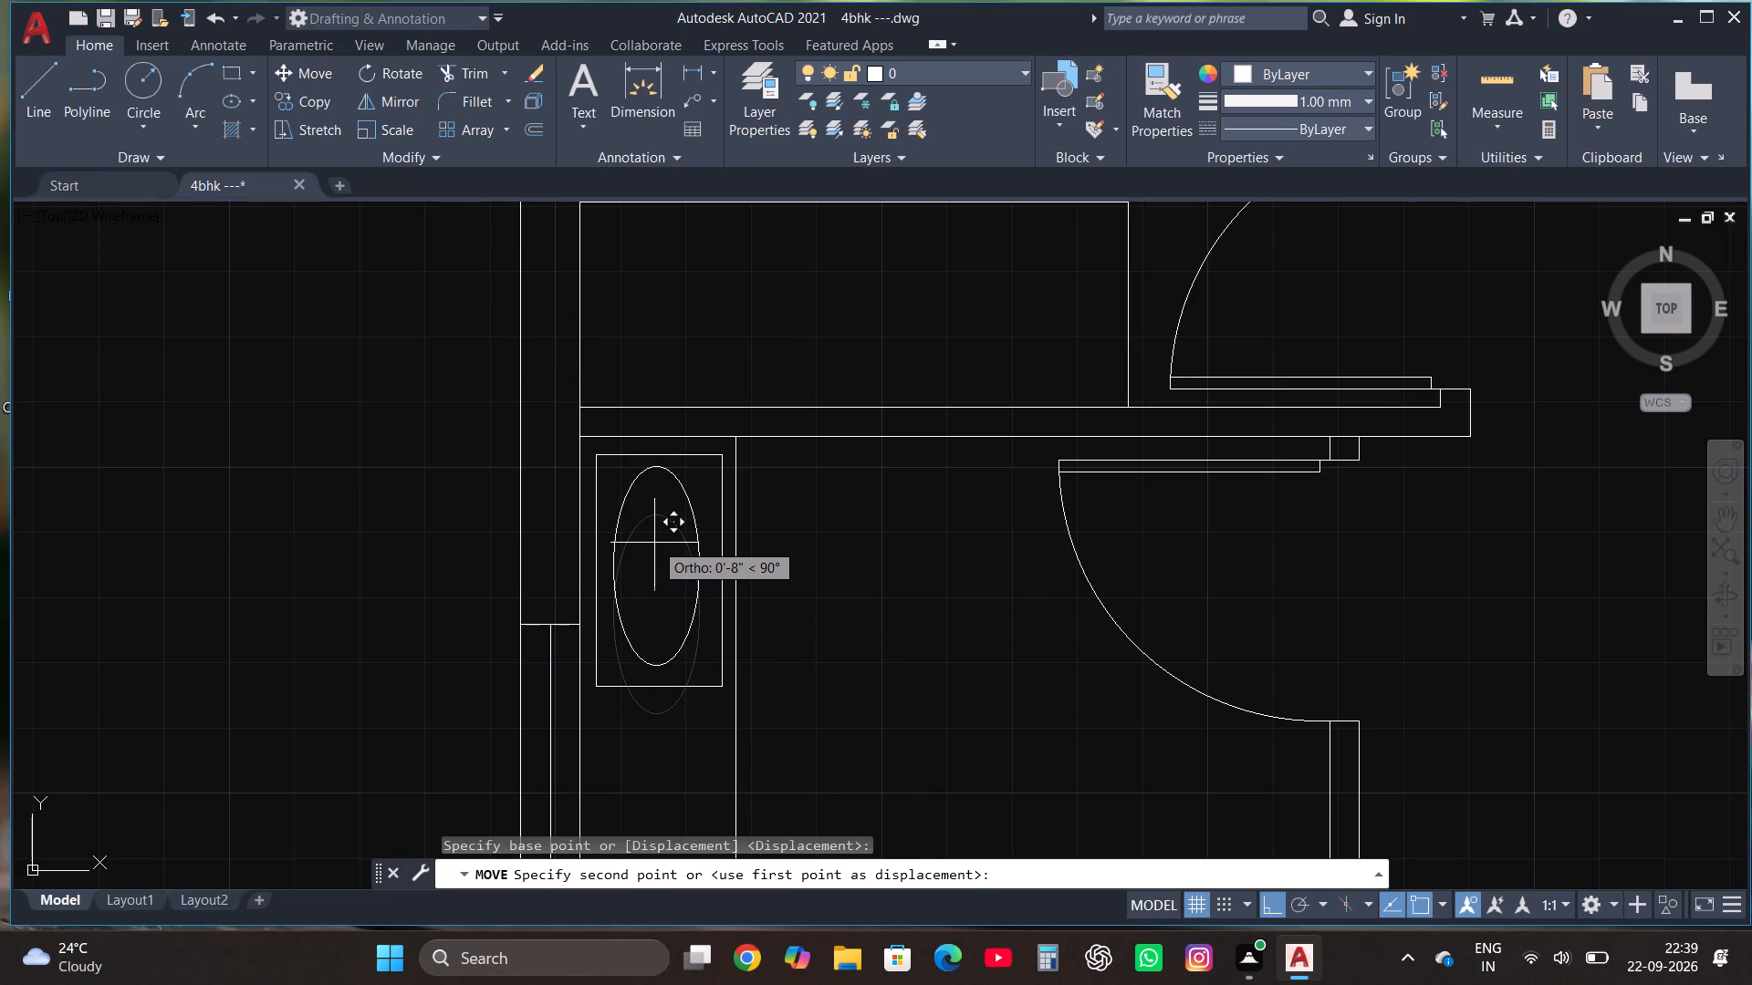
pyautogui.click(654, 547)
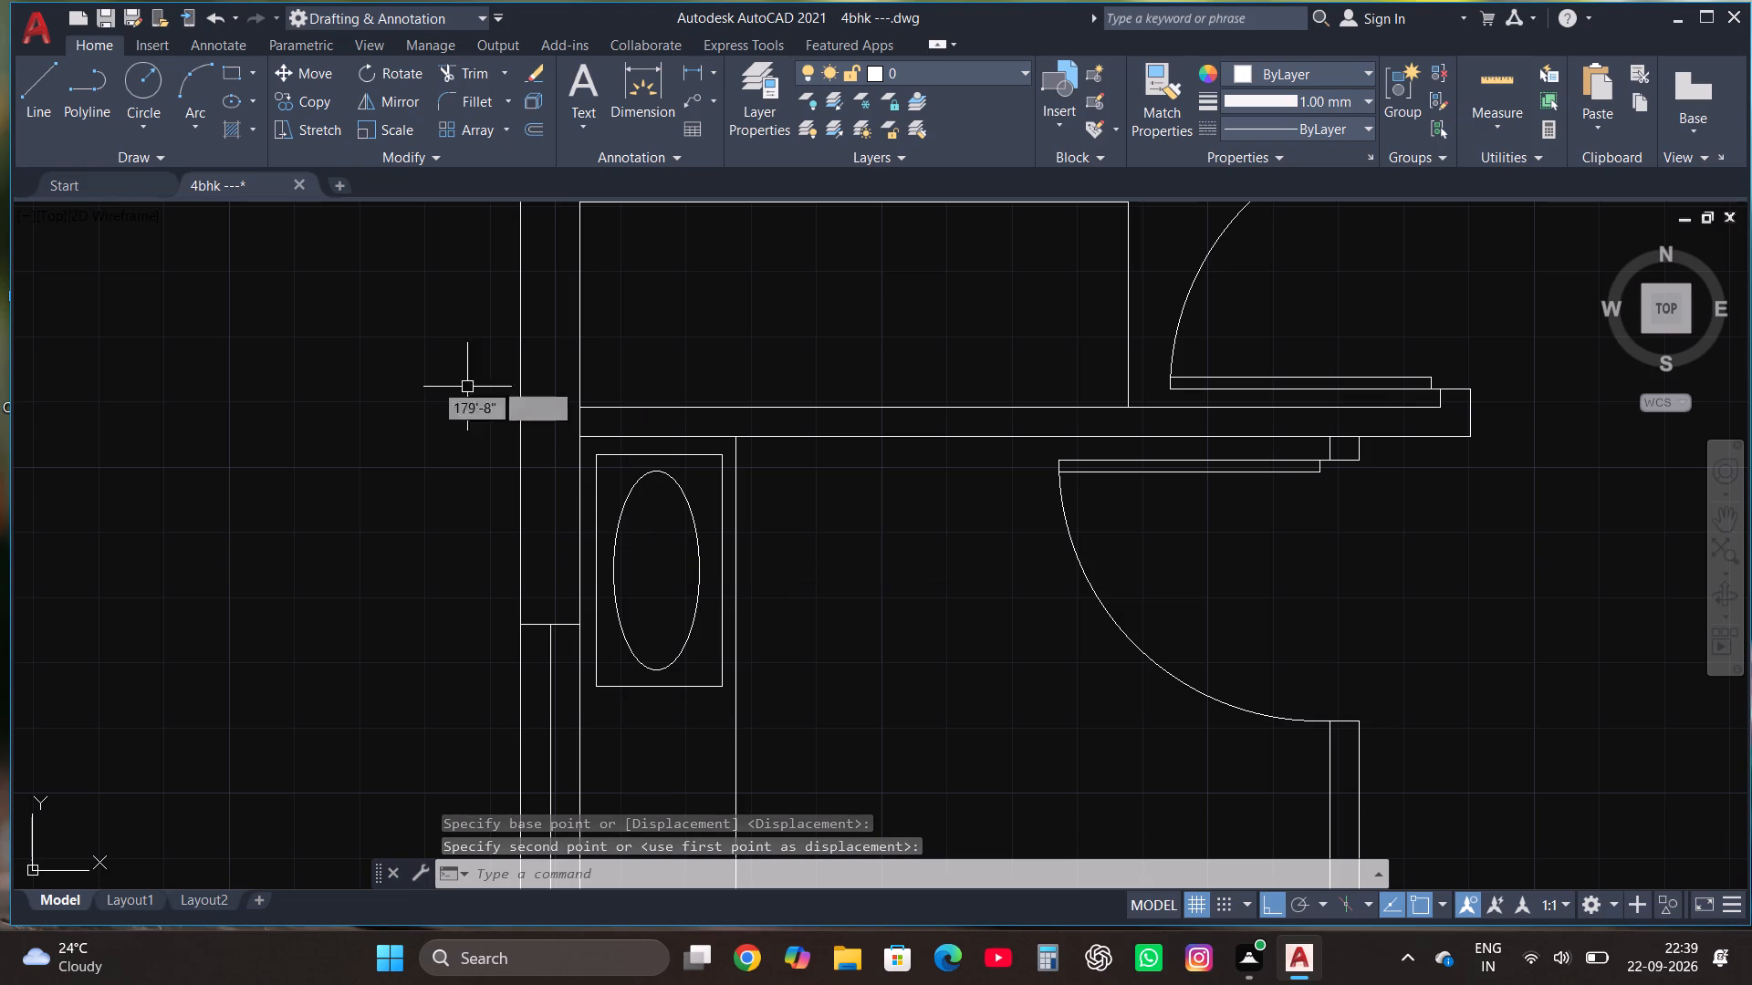
# Draw a tiny drain circle at the middle of the sink ellipse.
pyautogui.click(150, 78)
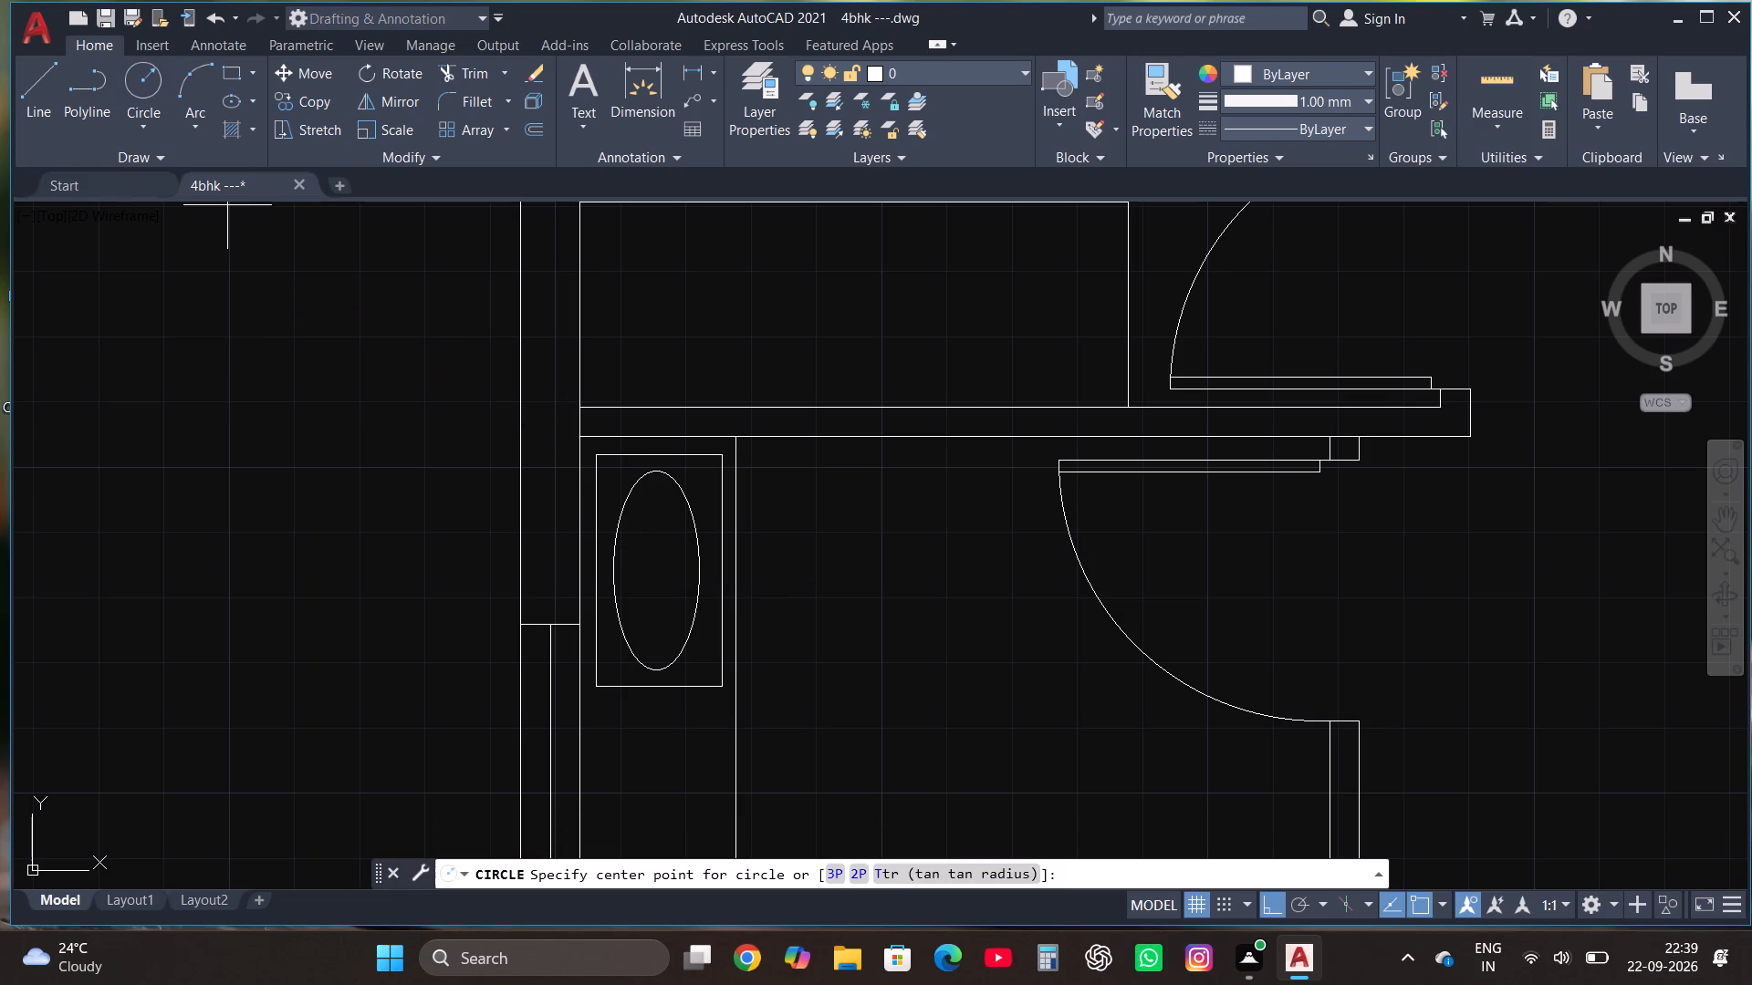
pyautogui.click(652, 569)
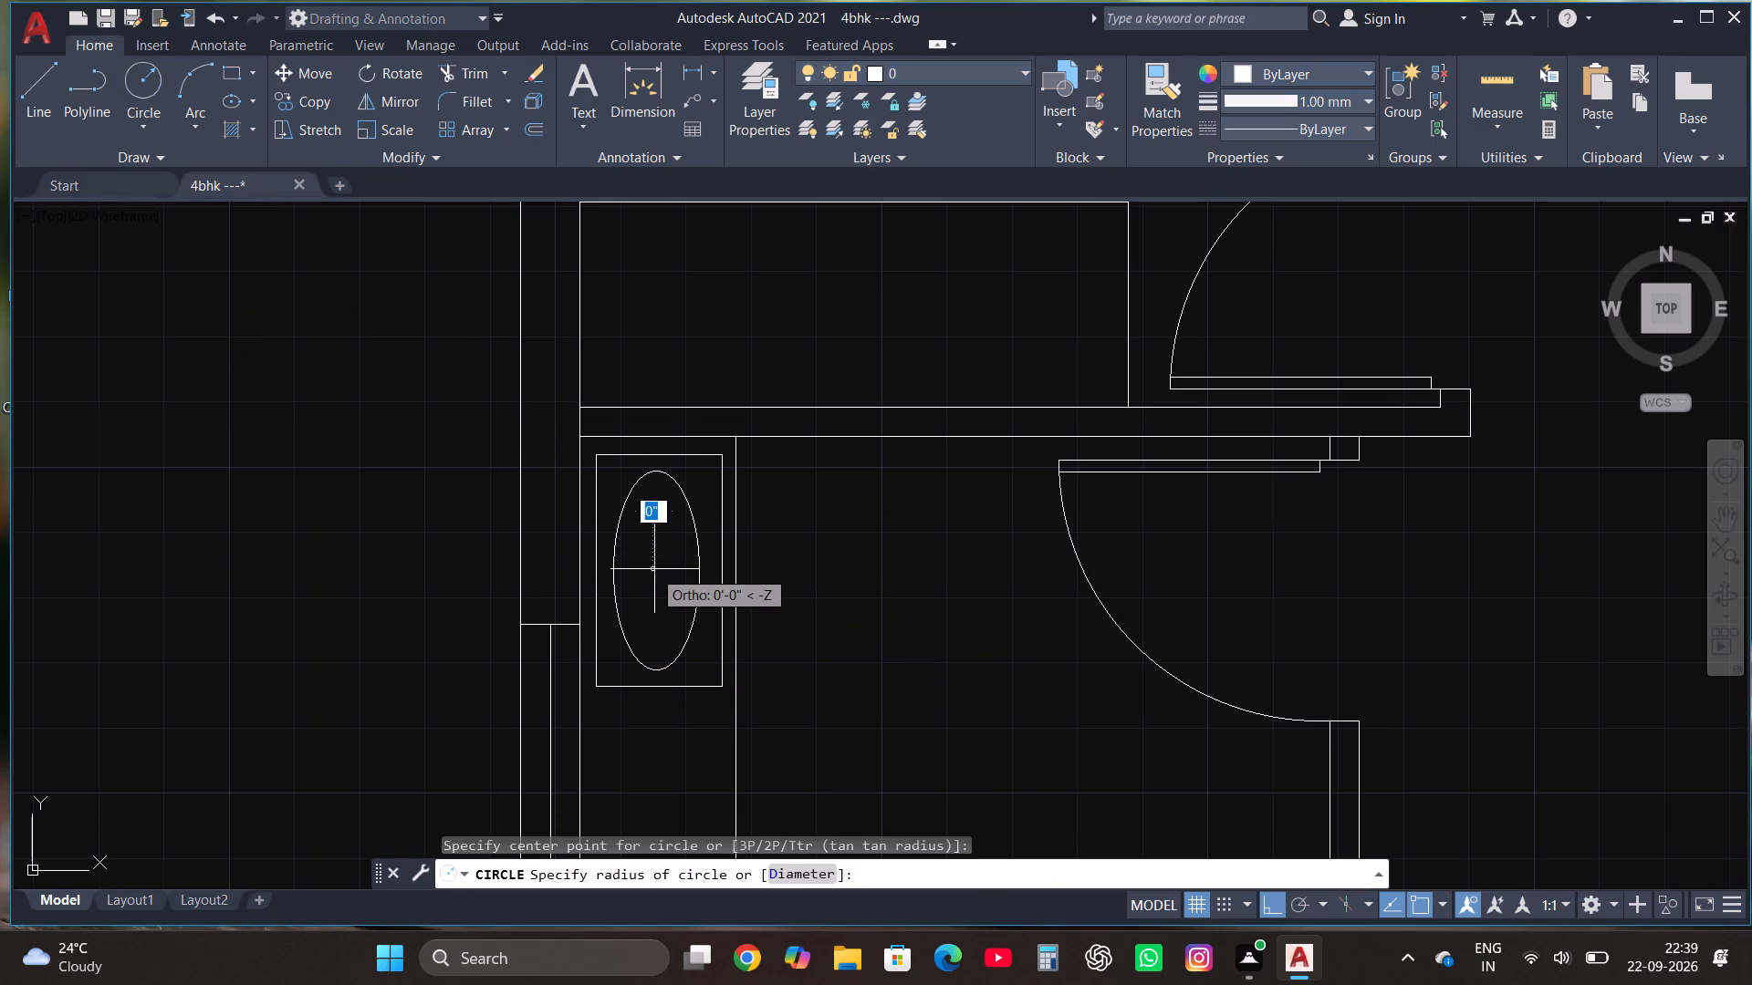
pyautogui.click(659, 572)
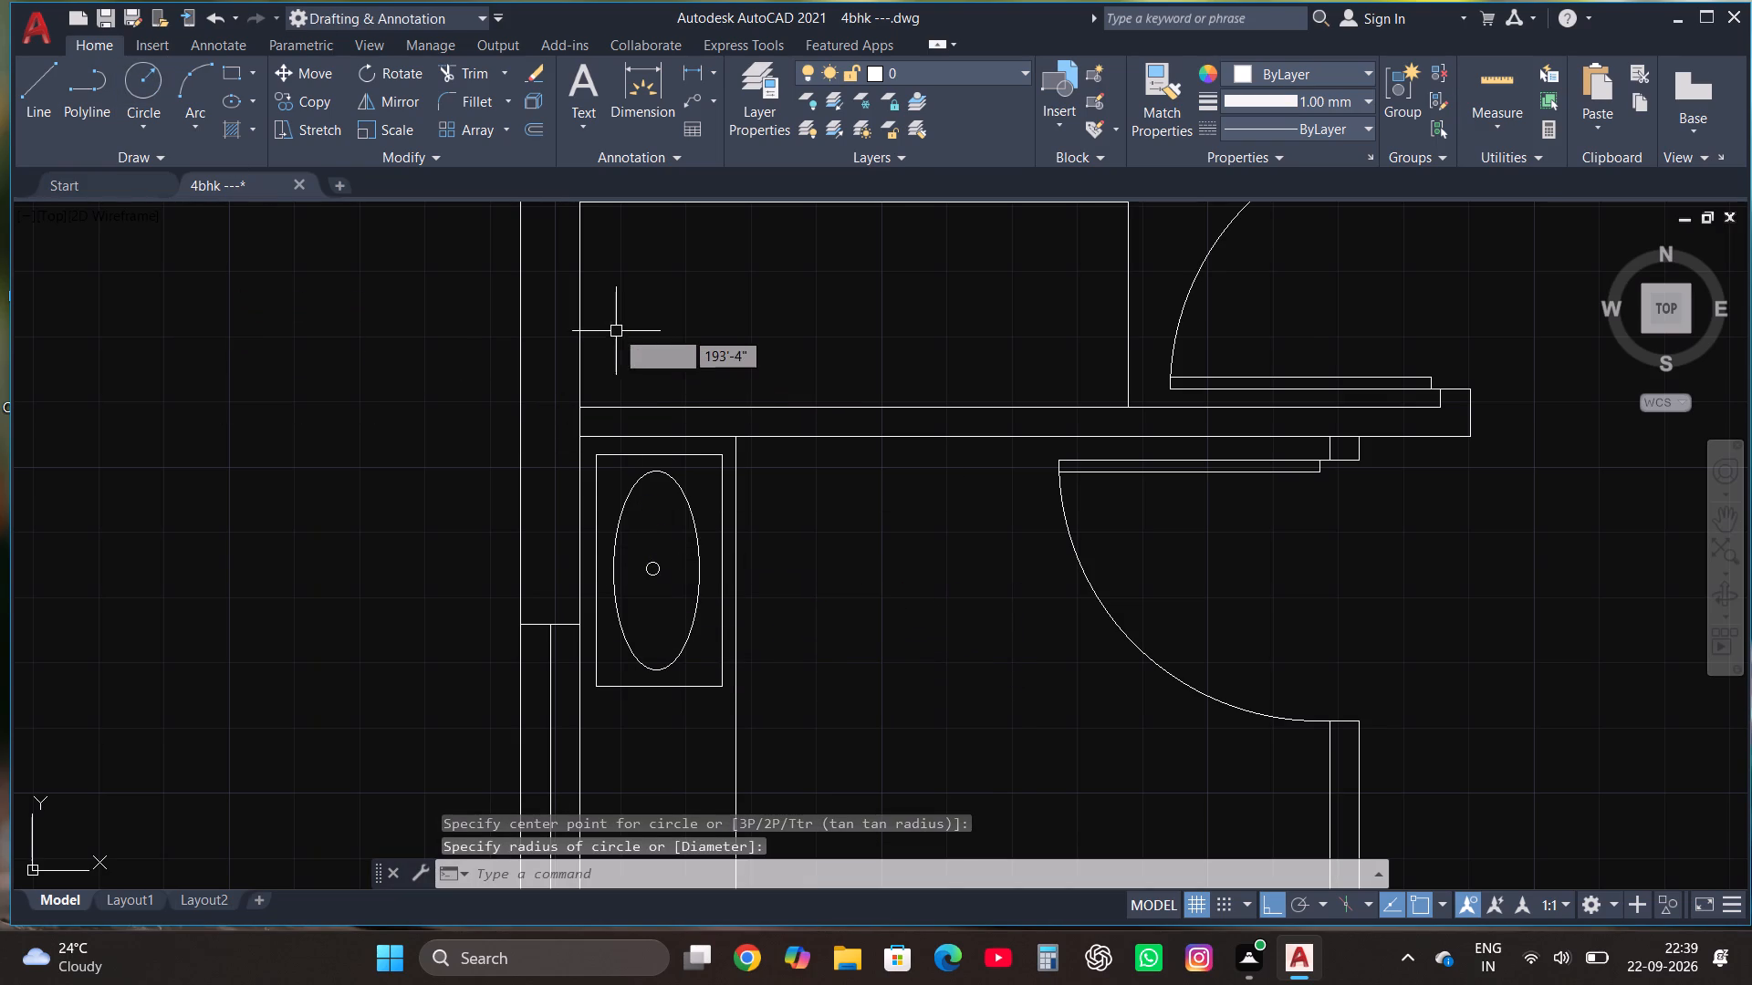
# Draw a stove rectangle about 3' by 1'-10" on the west room's south counter, between the counter edge and wall.
pyautogui.scroll(-4, 615, 330)
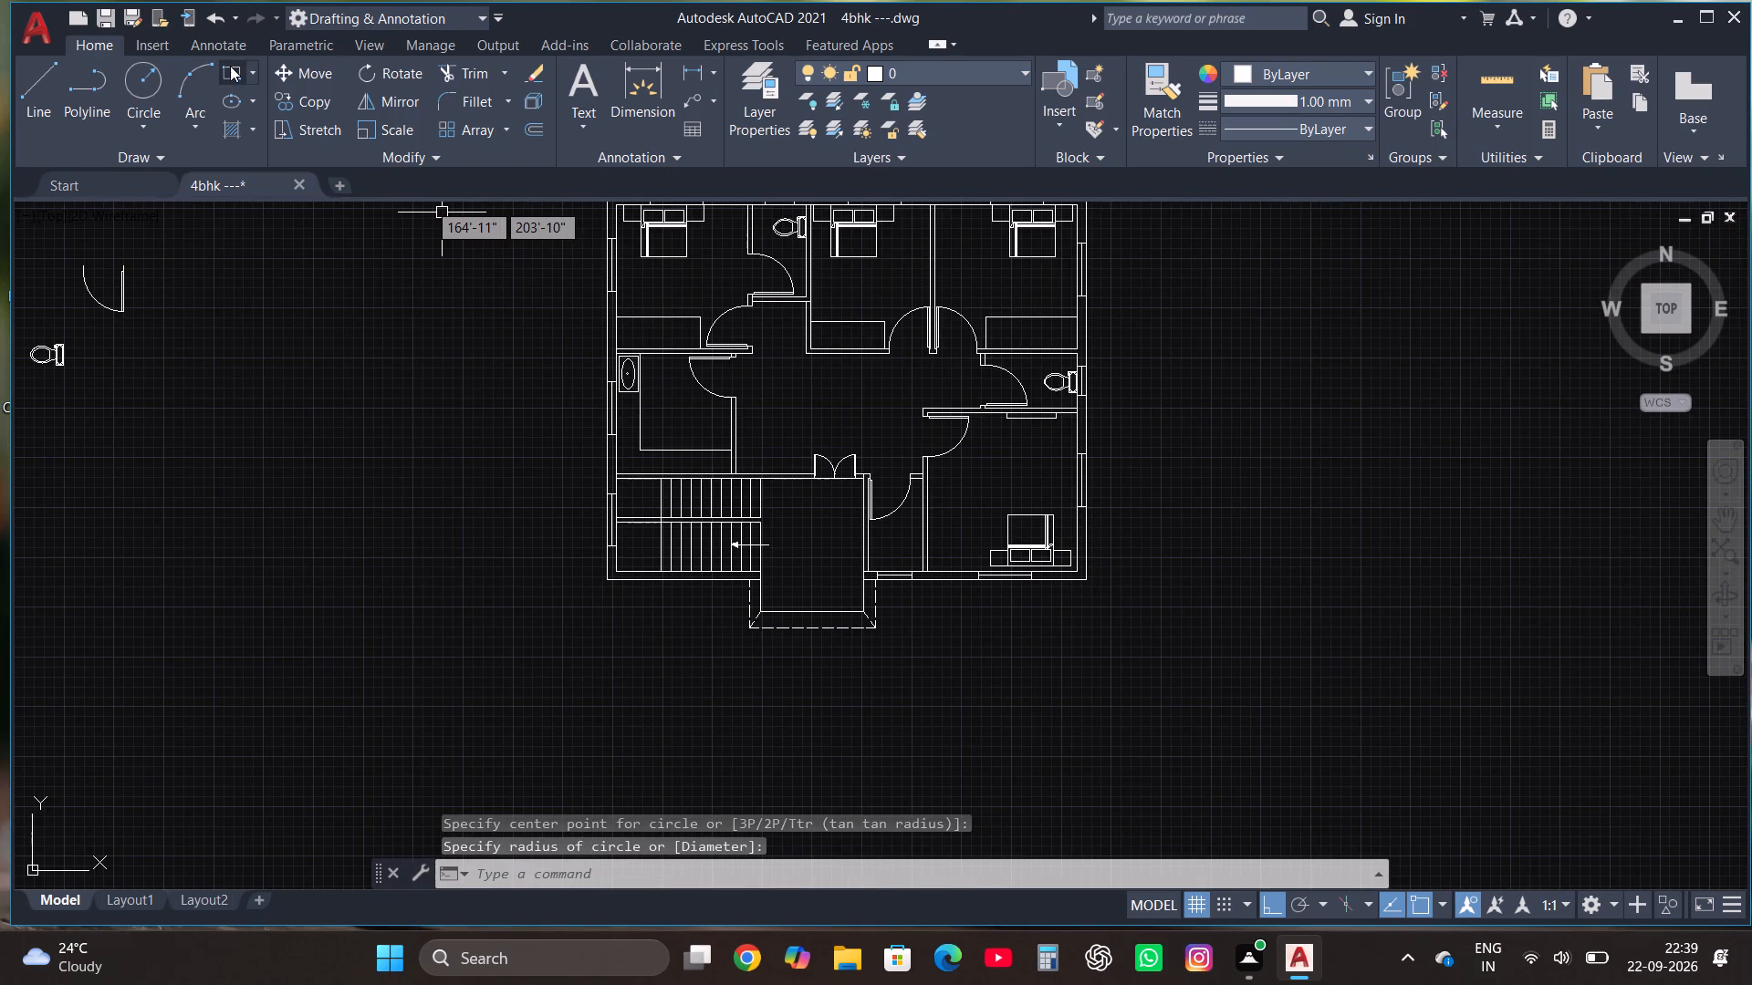
pyautogui.click(230, 66)
pyautogui.scroll(2, 849, 483)
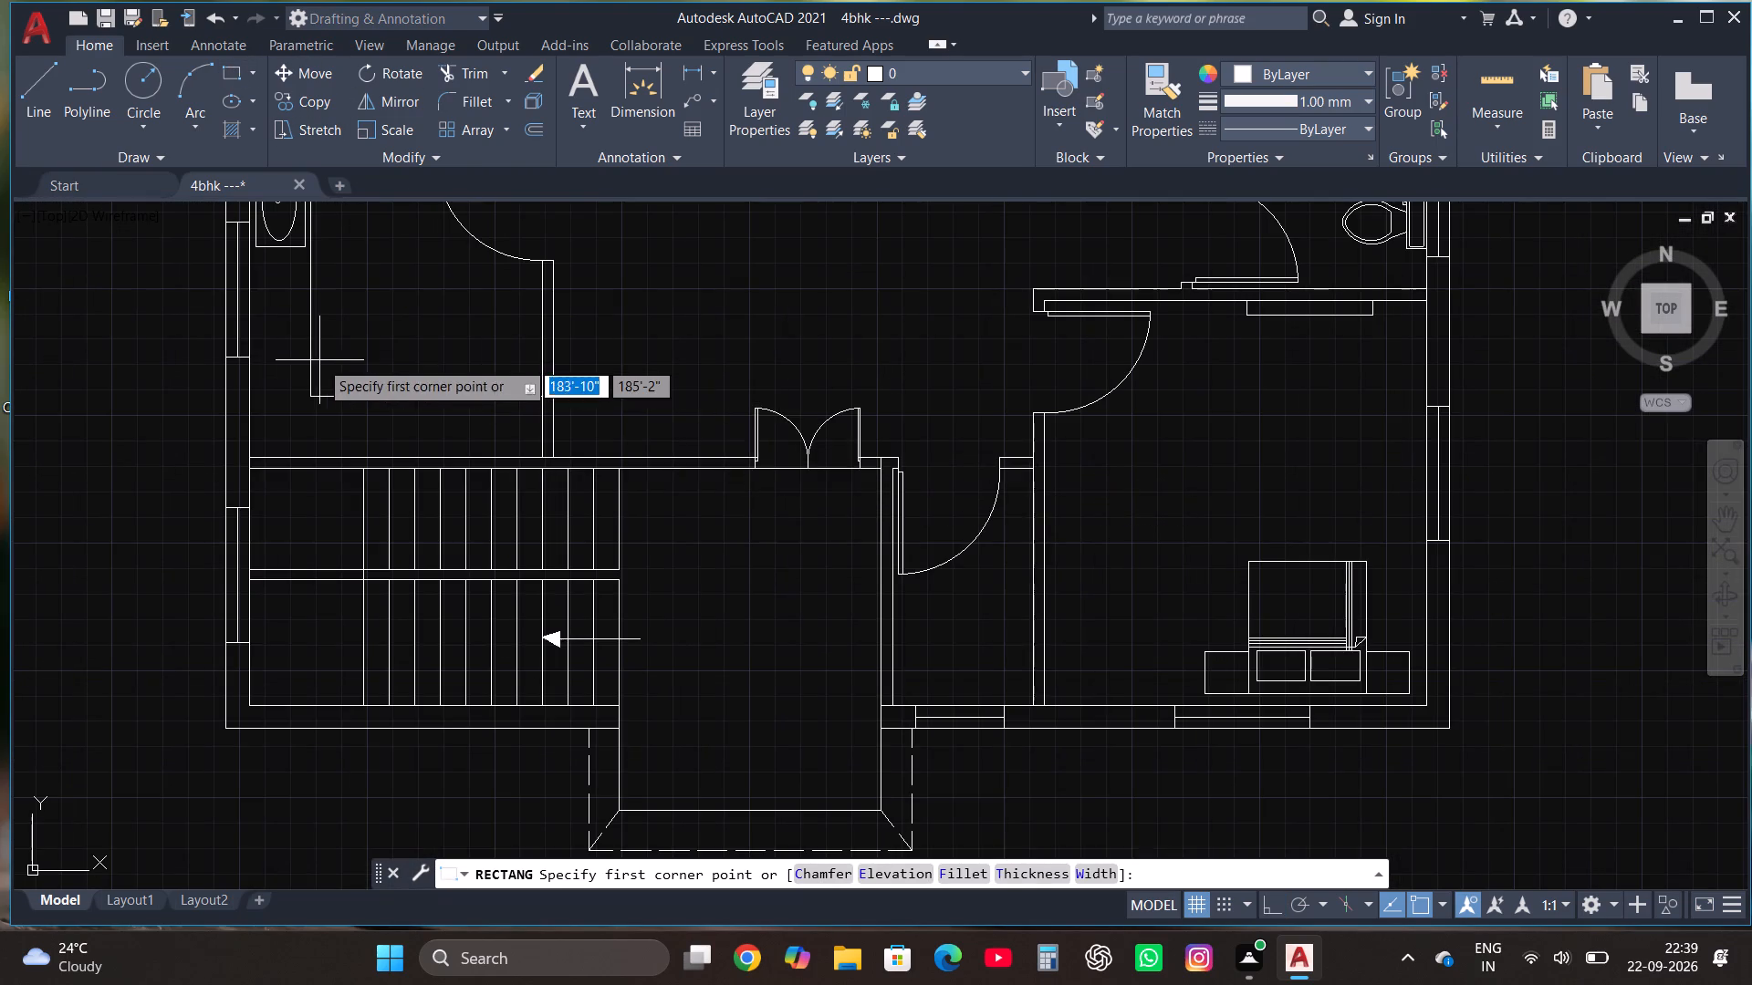
pyautogui.scroll(3, 319, 360)
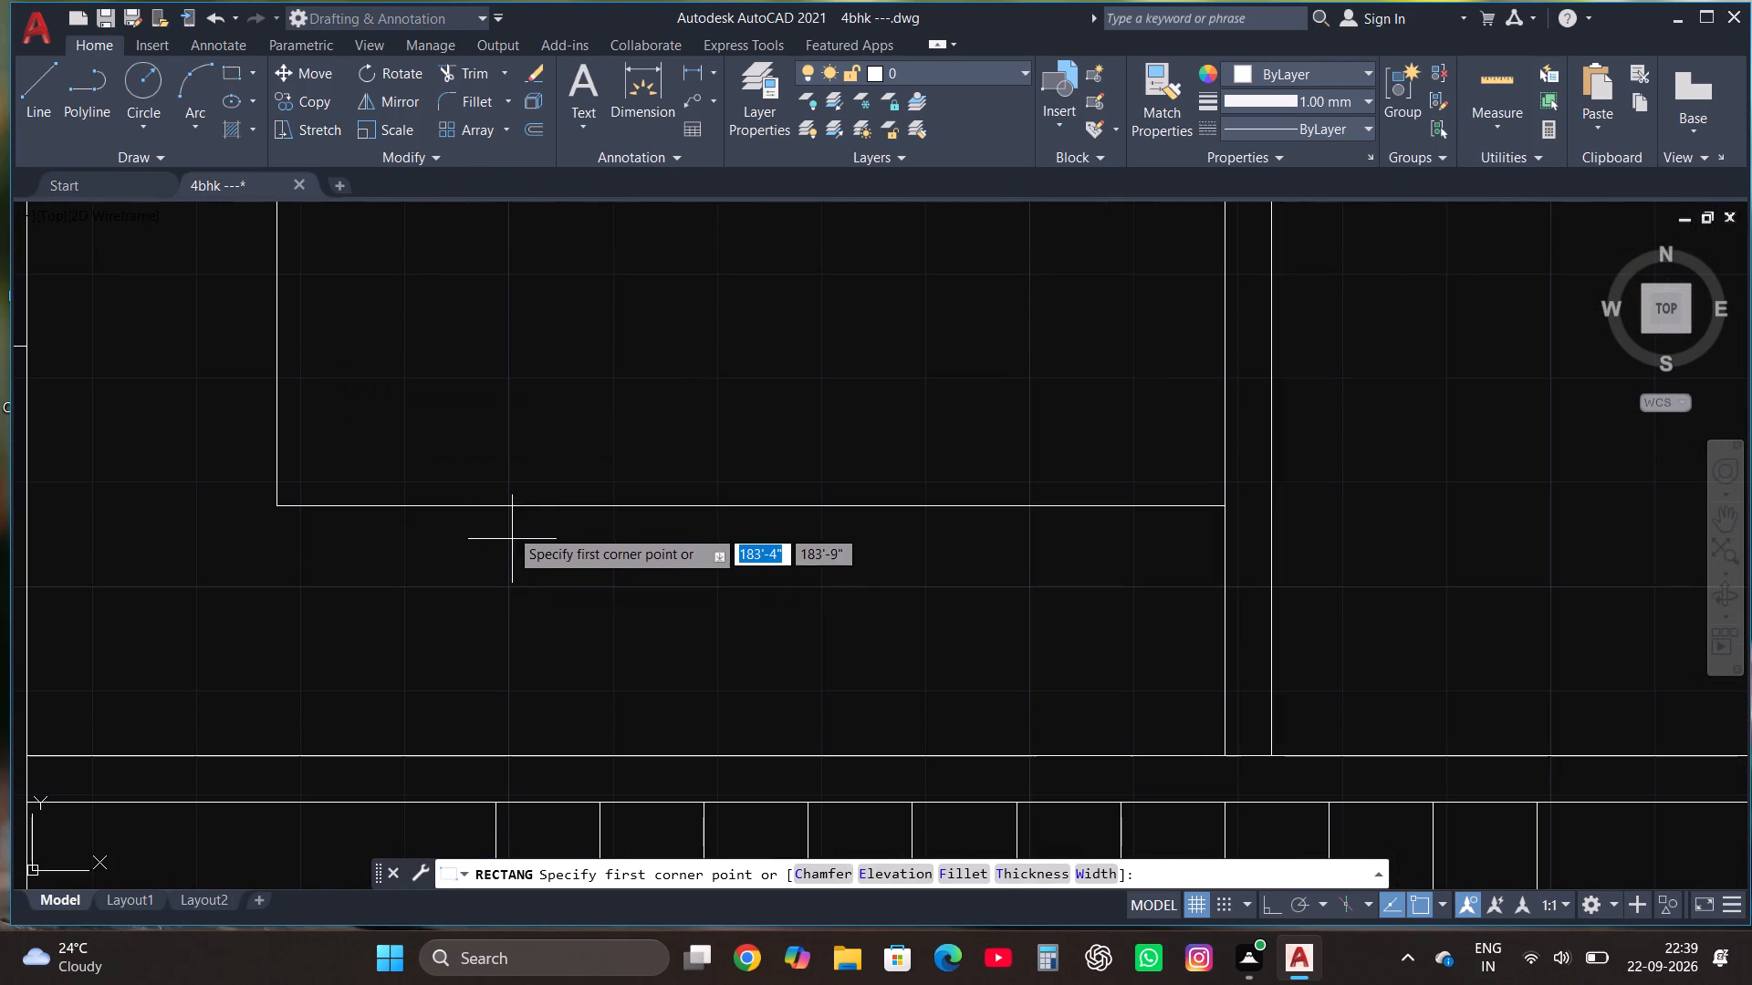
pyautogui.click(523, 518)
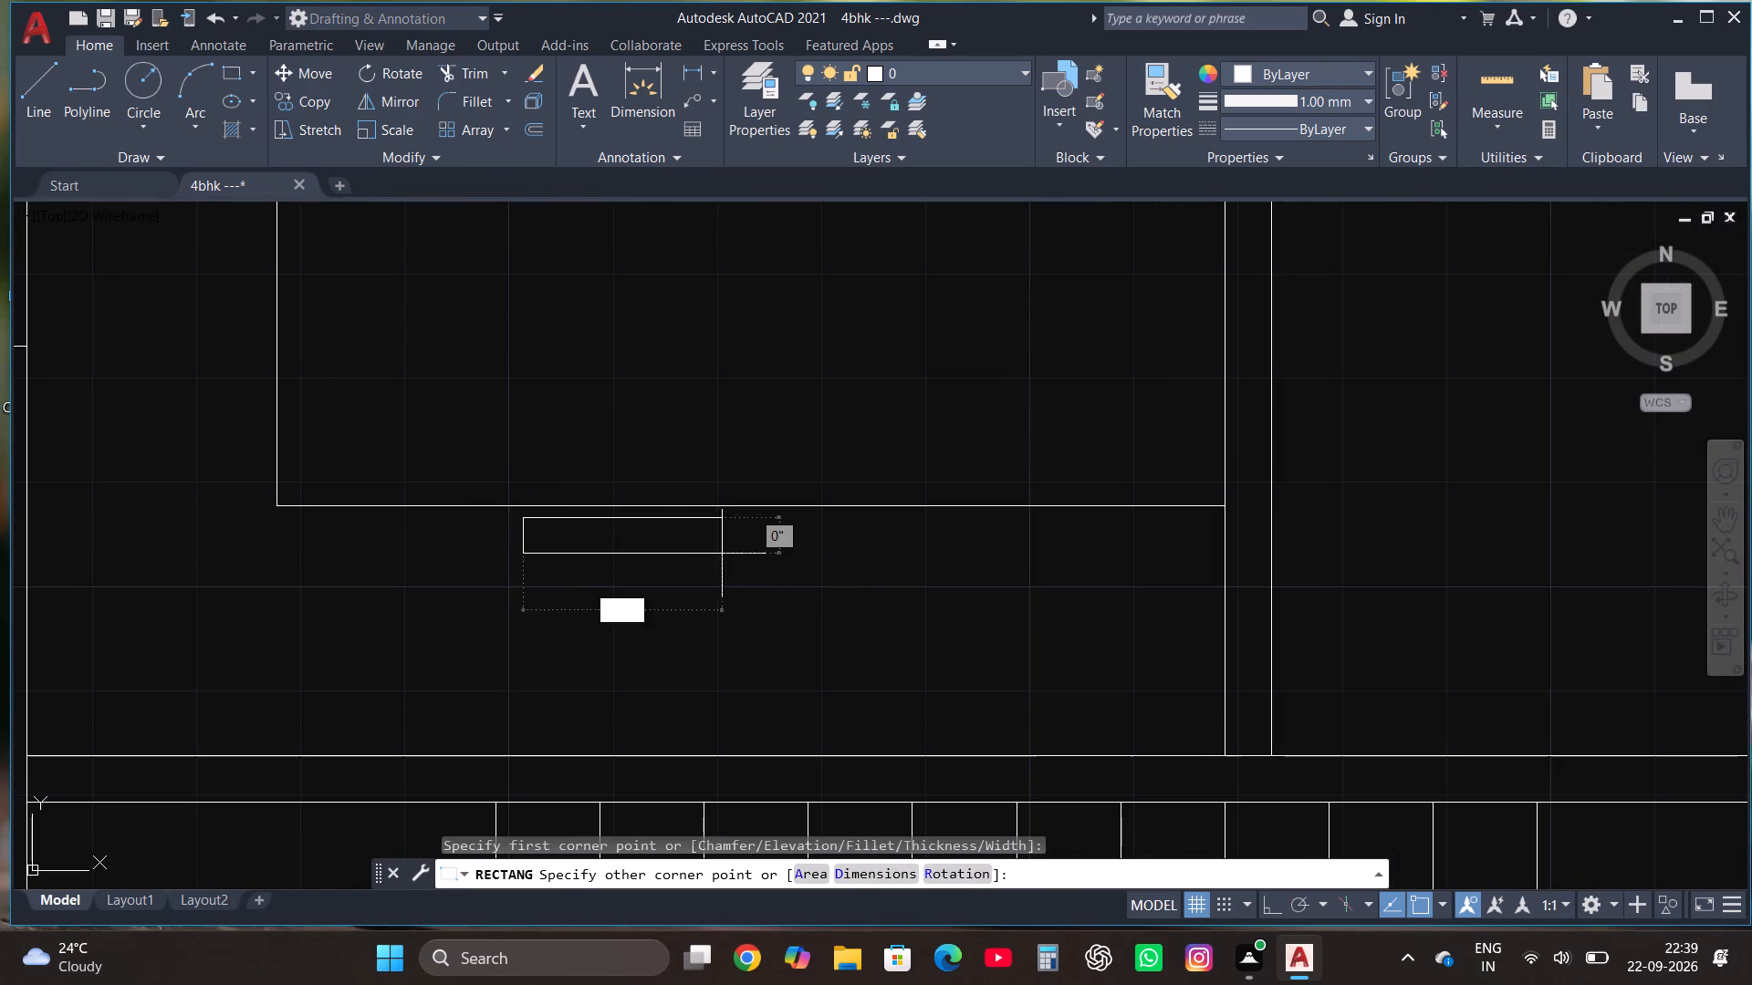
pyautogui.click(892, 749)
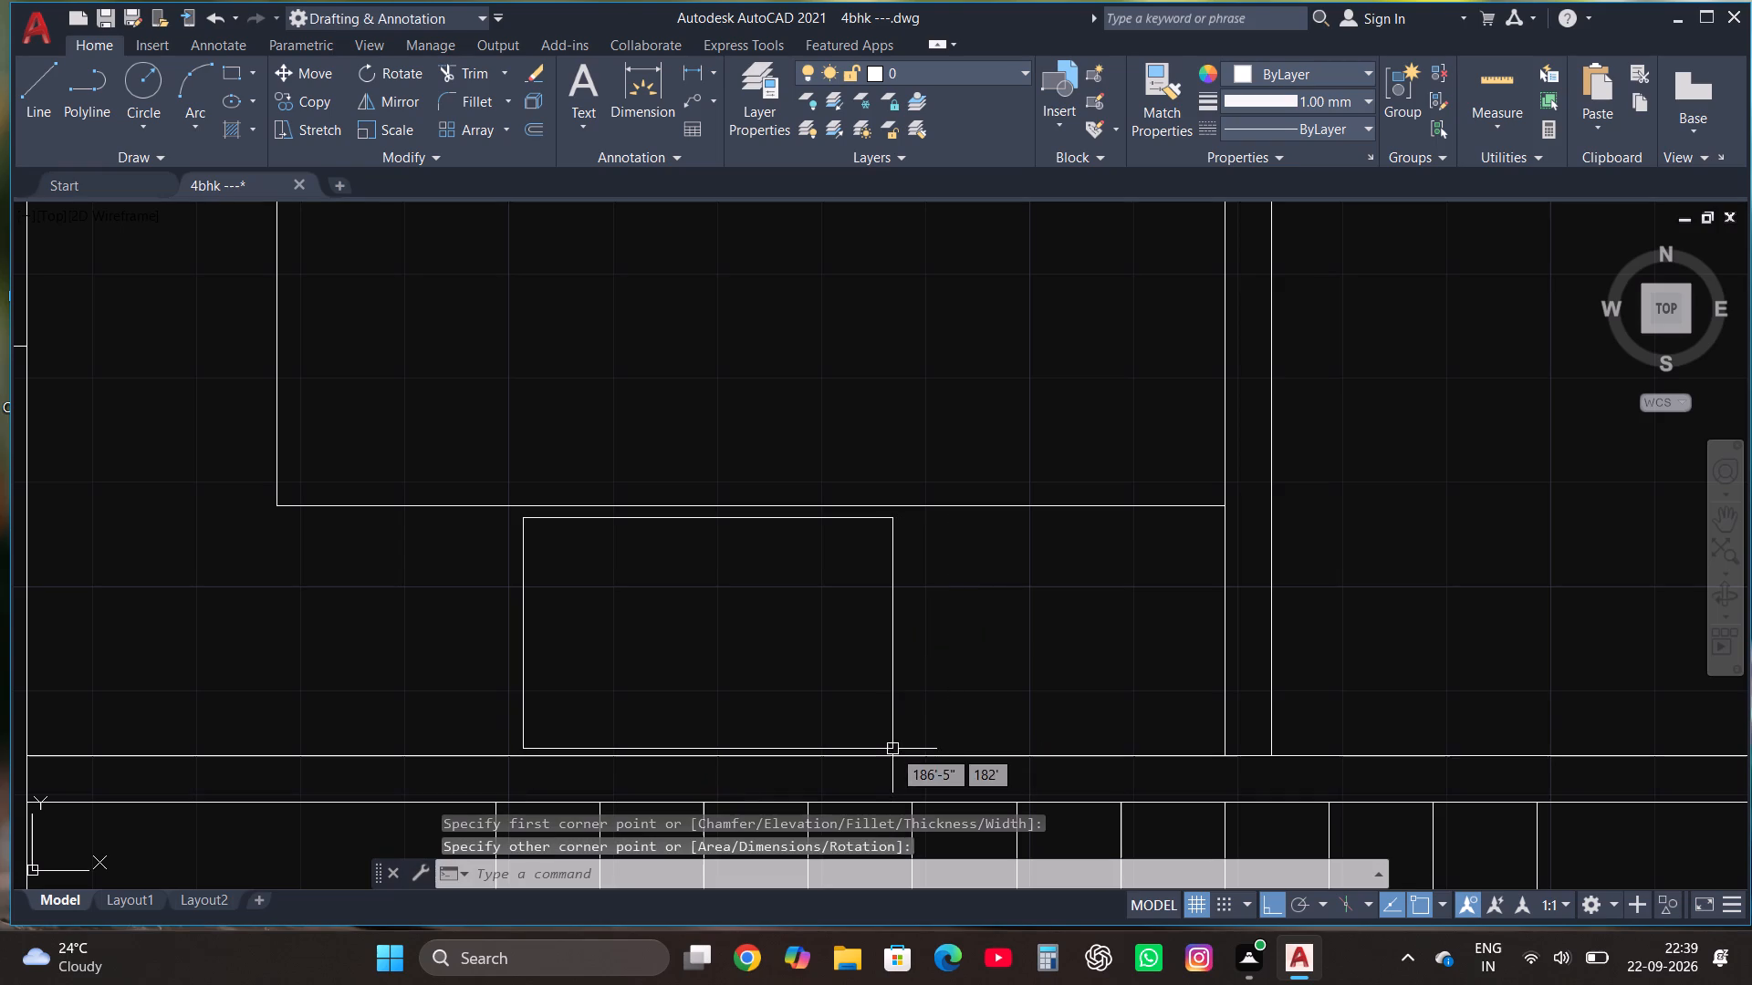
# Draw a horizontal line across the stove rectangle just below its north edge and trim the part extending past the east side.
pyautogui.click(30, 81)
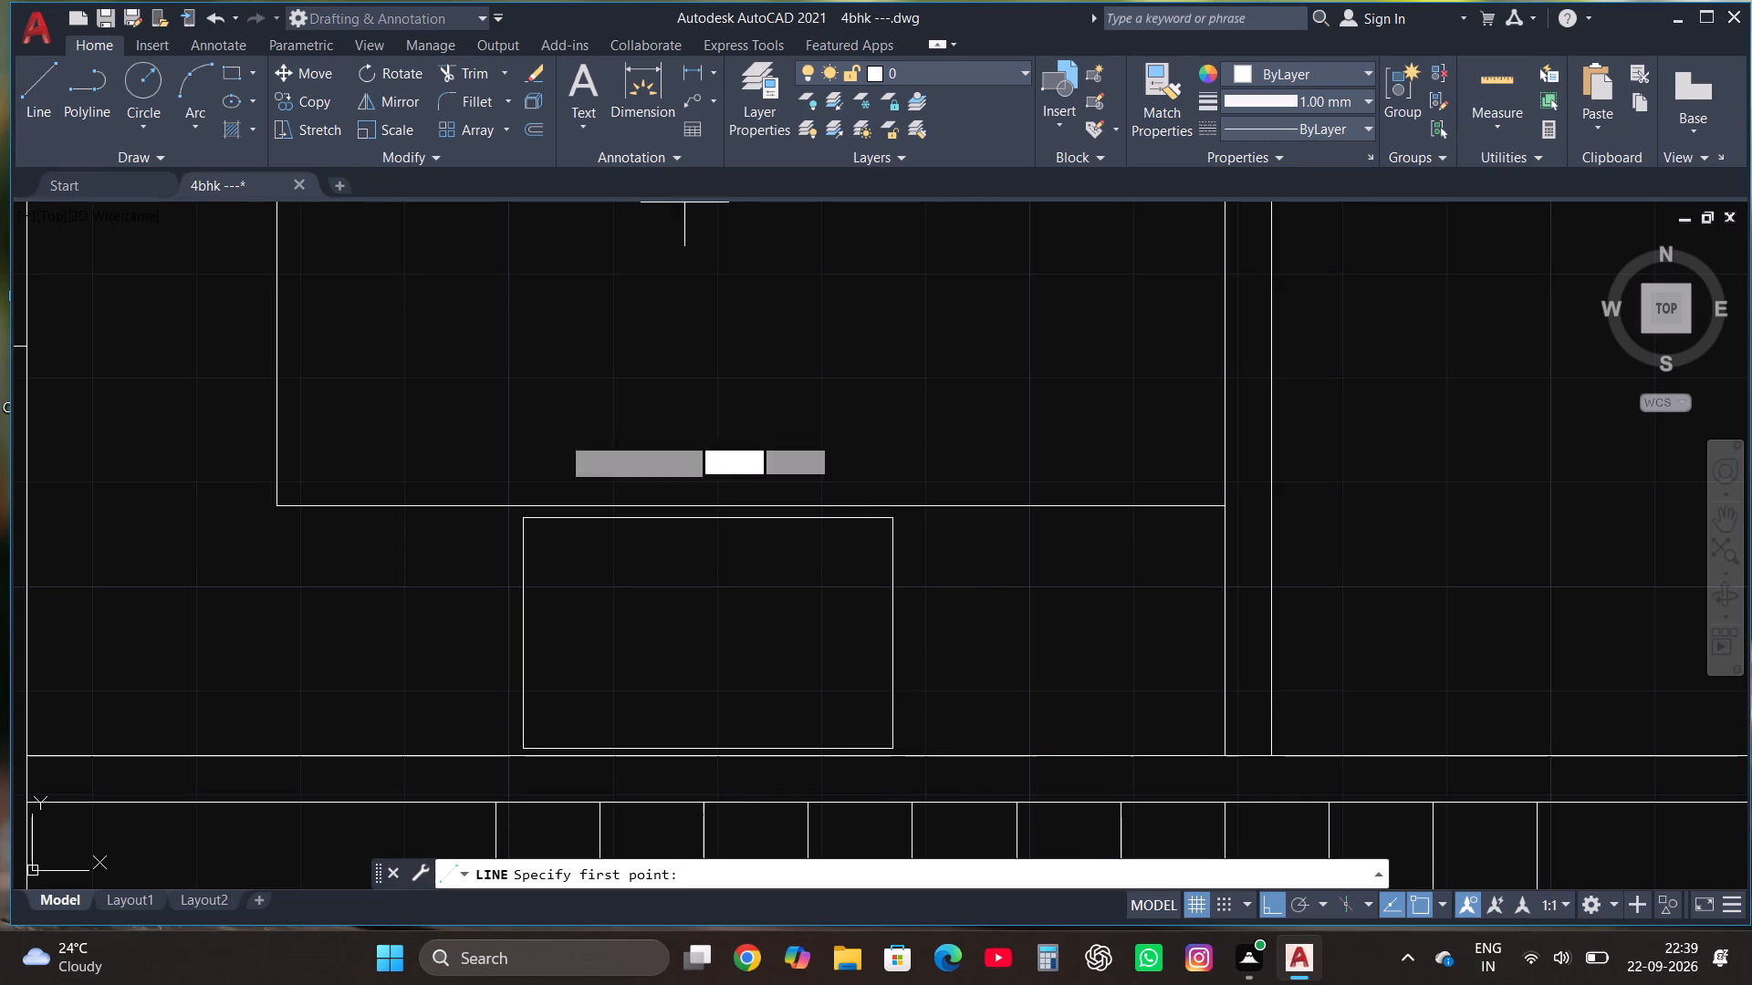
pyautogui.click(524, 554)
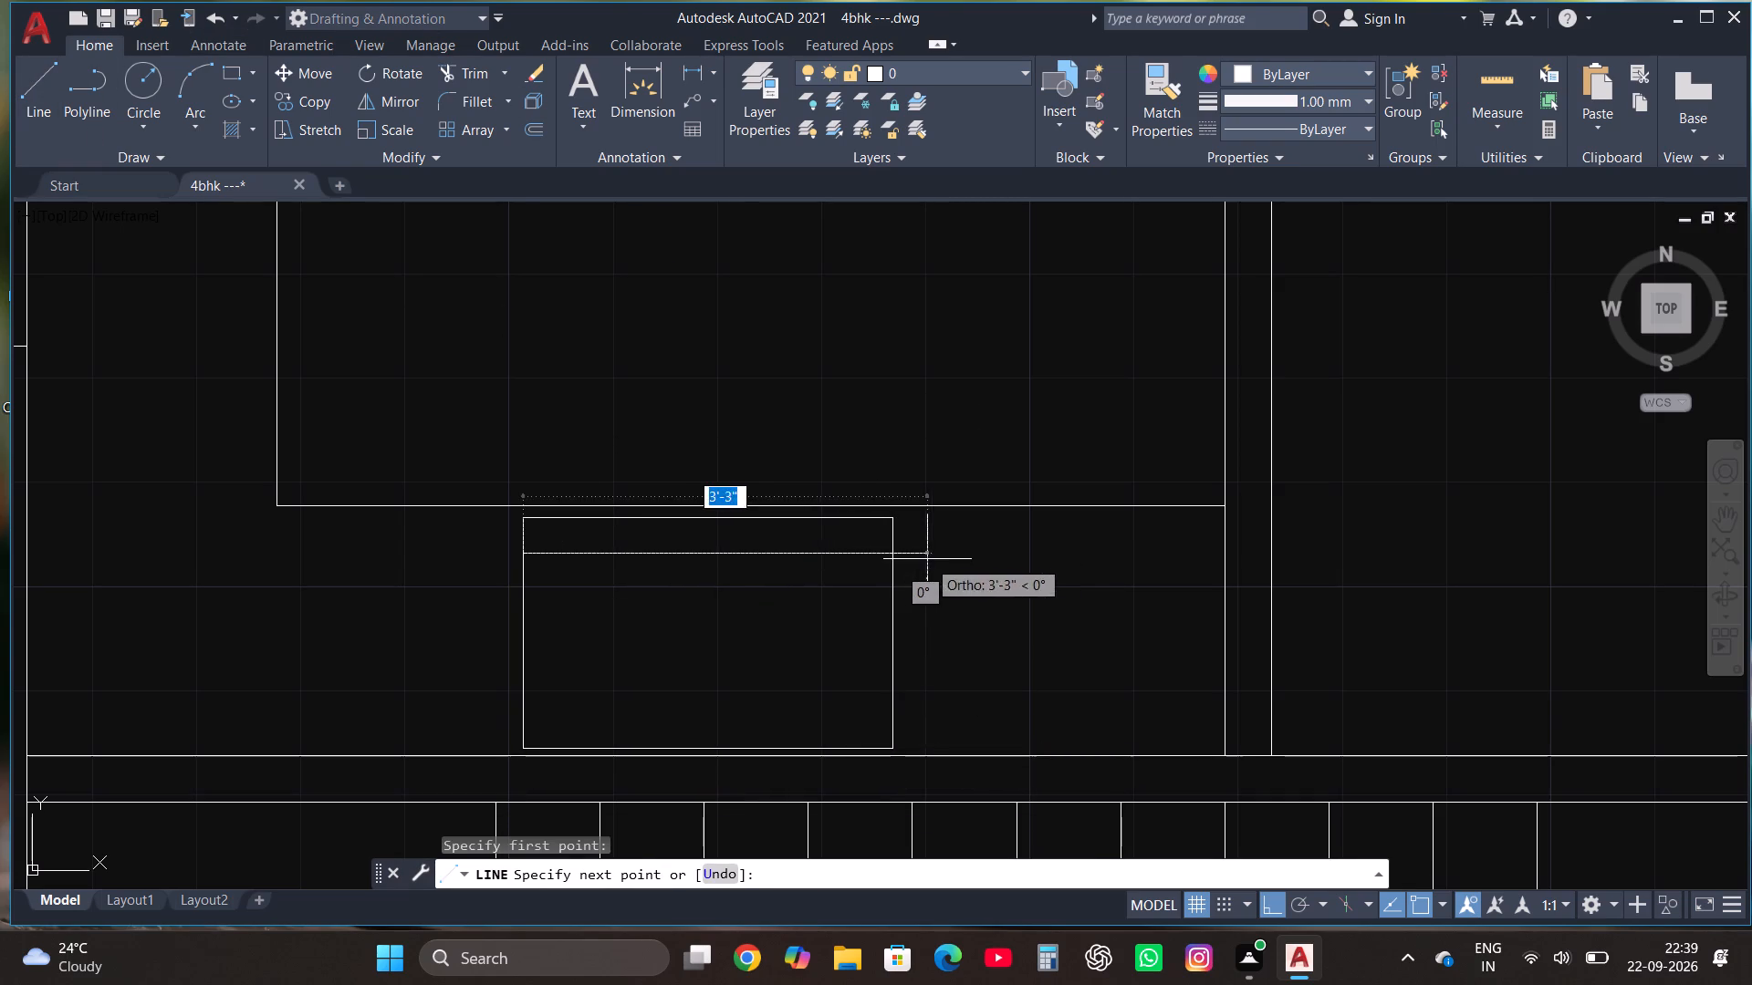
pyautogui.click(927, 559)
pyautogui.click(486, 76)
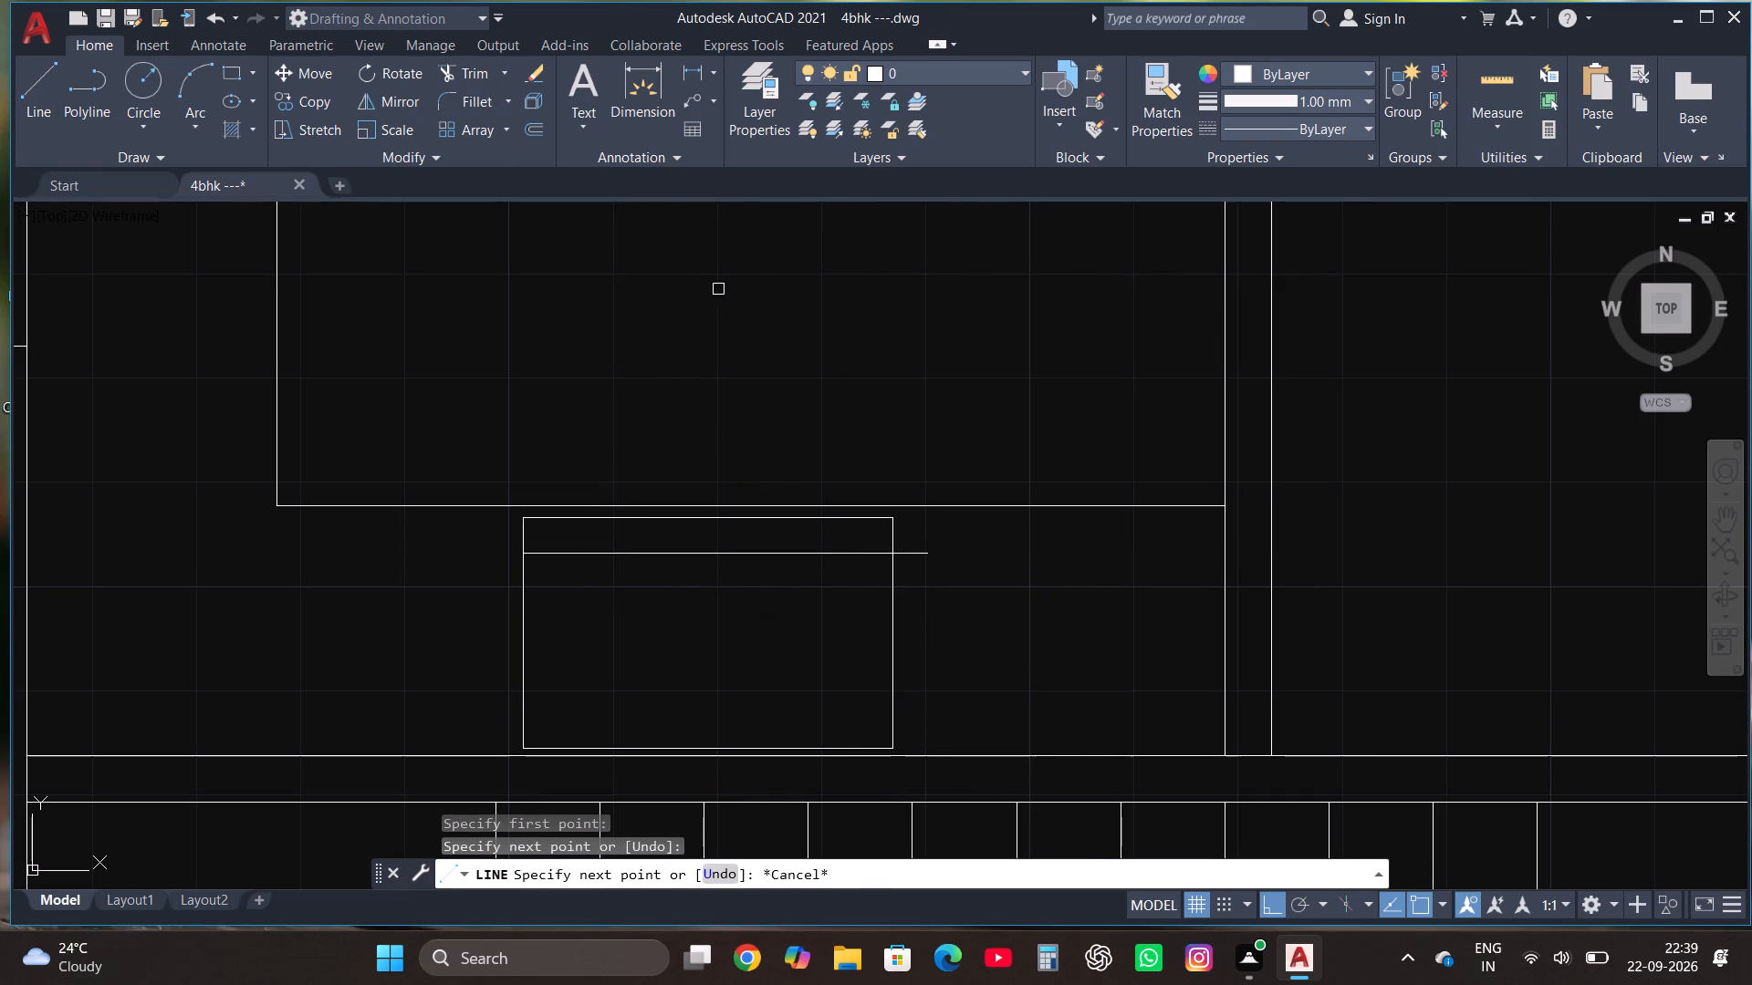
pyautogui.click(933, 552)
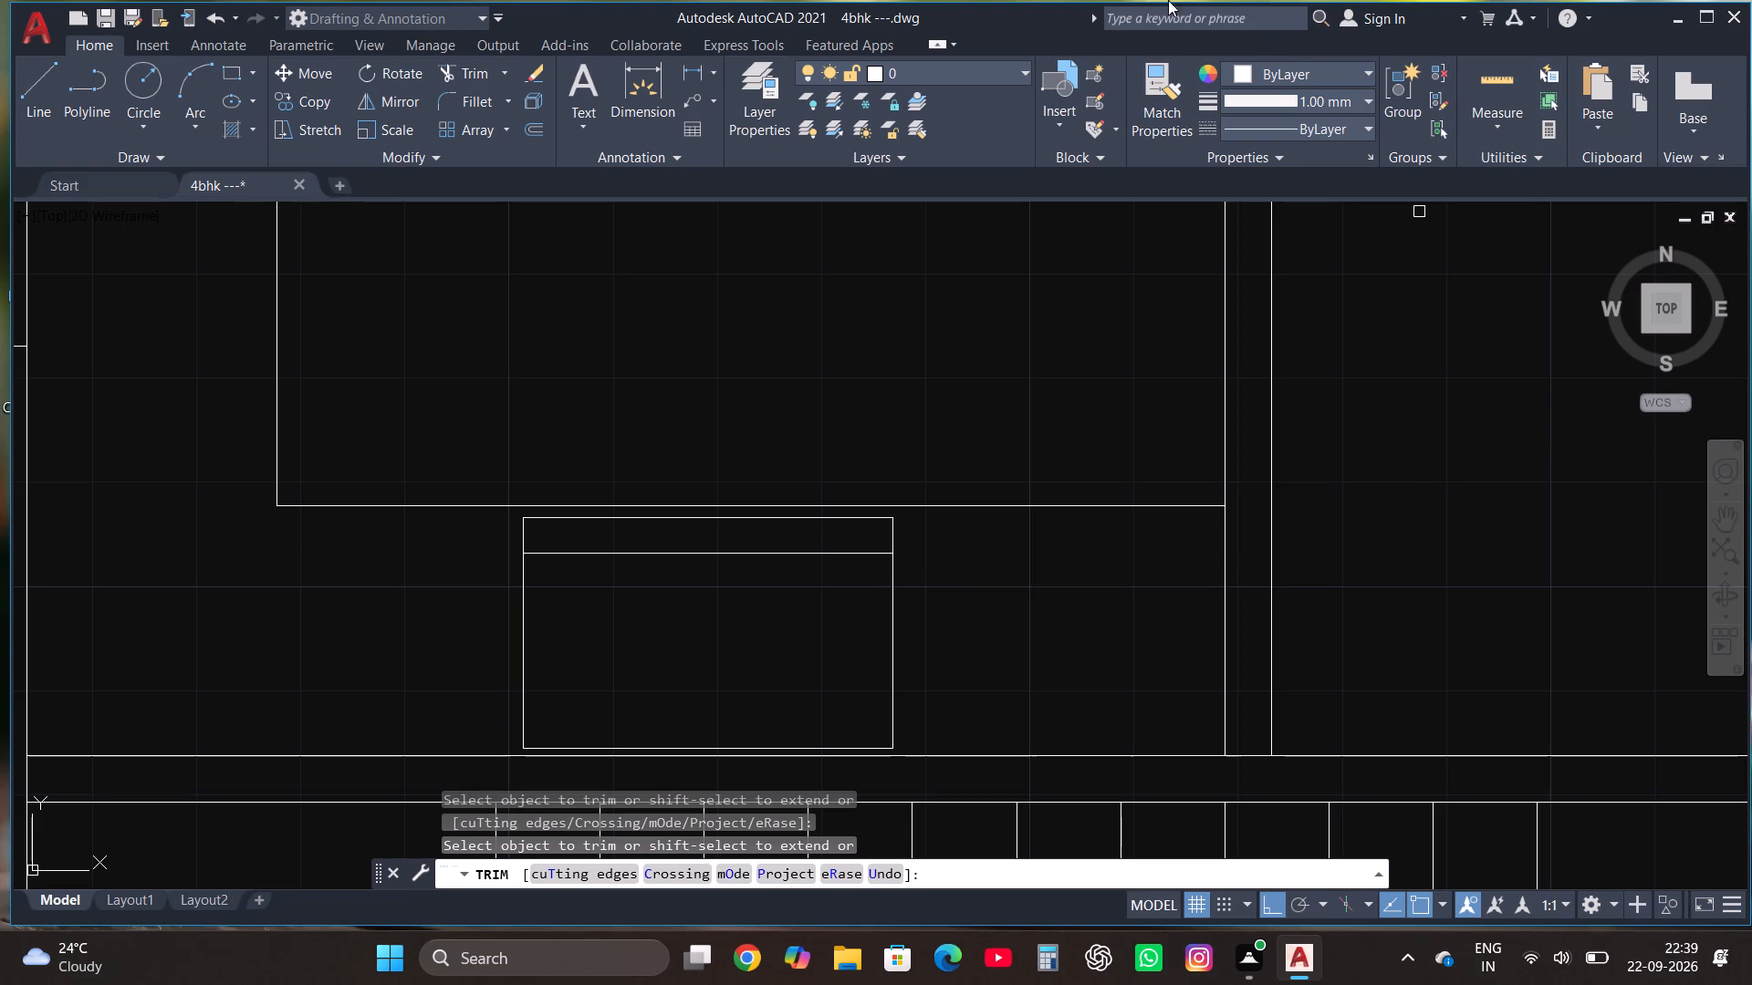
# Draw a vertical line from the midpoint of the stove's horizontal line southward, and trim it at the rectangle's south edge.
pyautogui.click(20, 72)
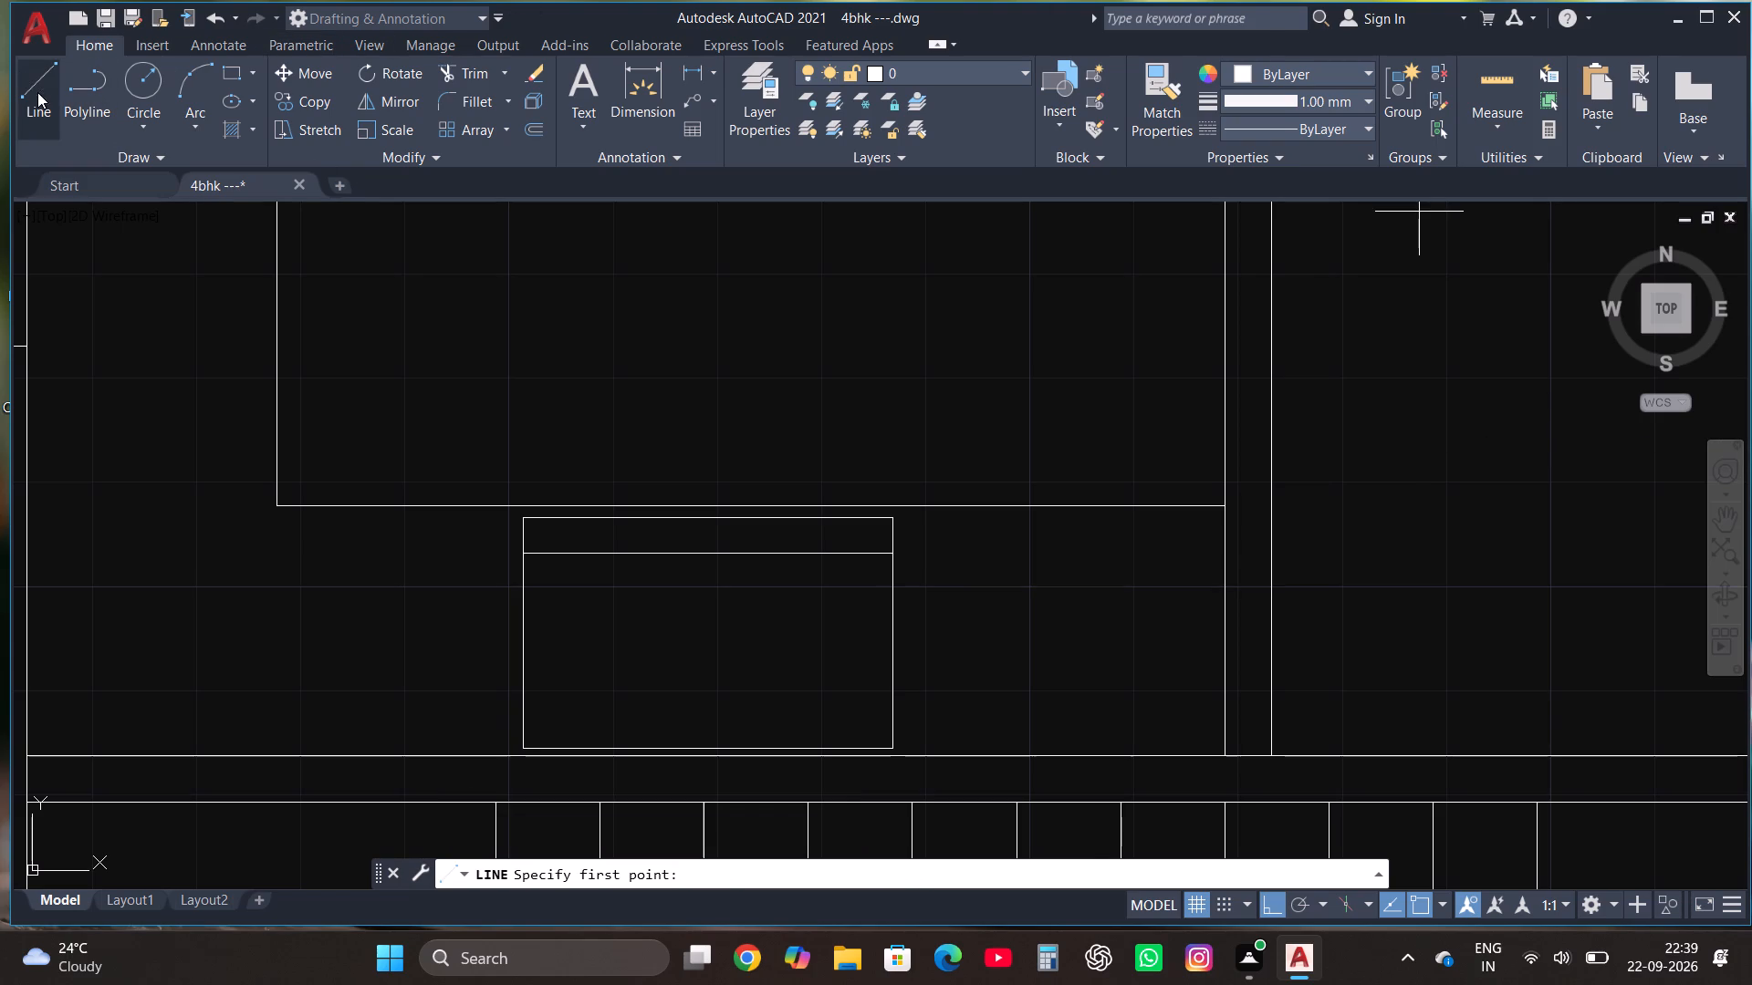
pyautogui.click(37, 92)
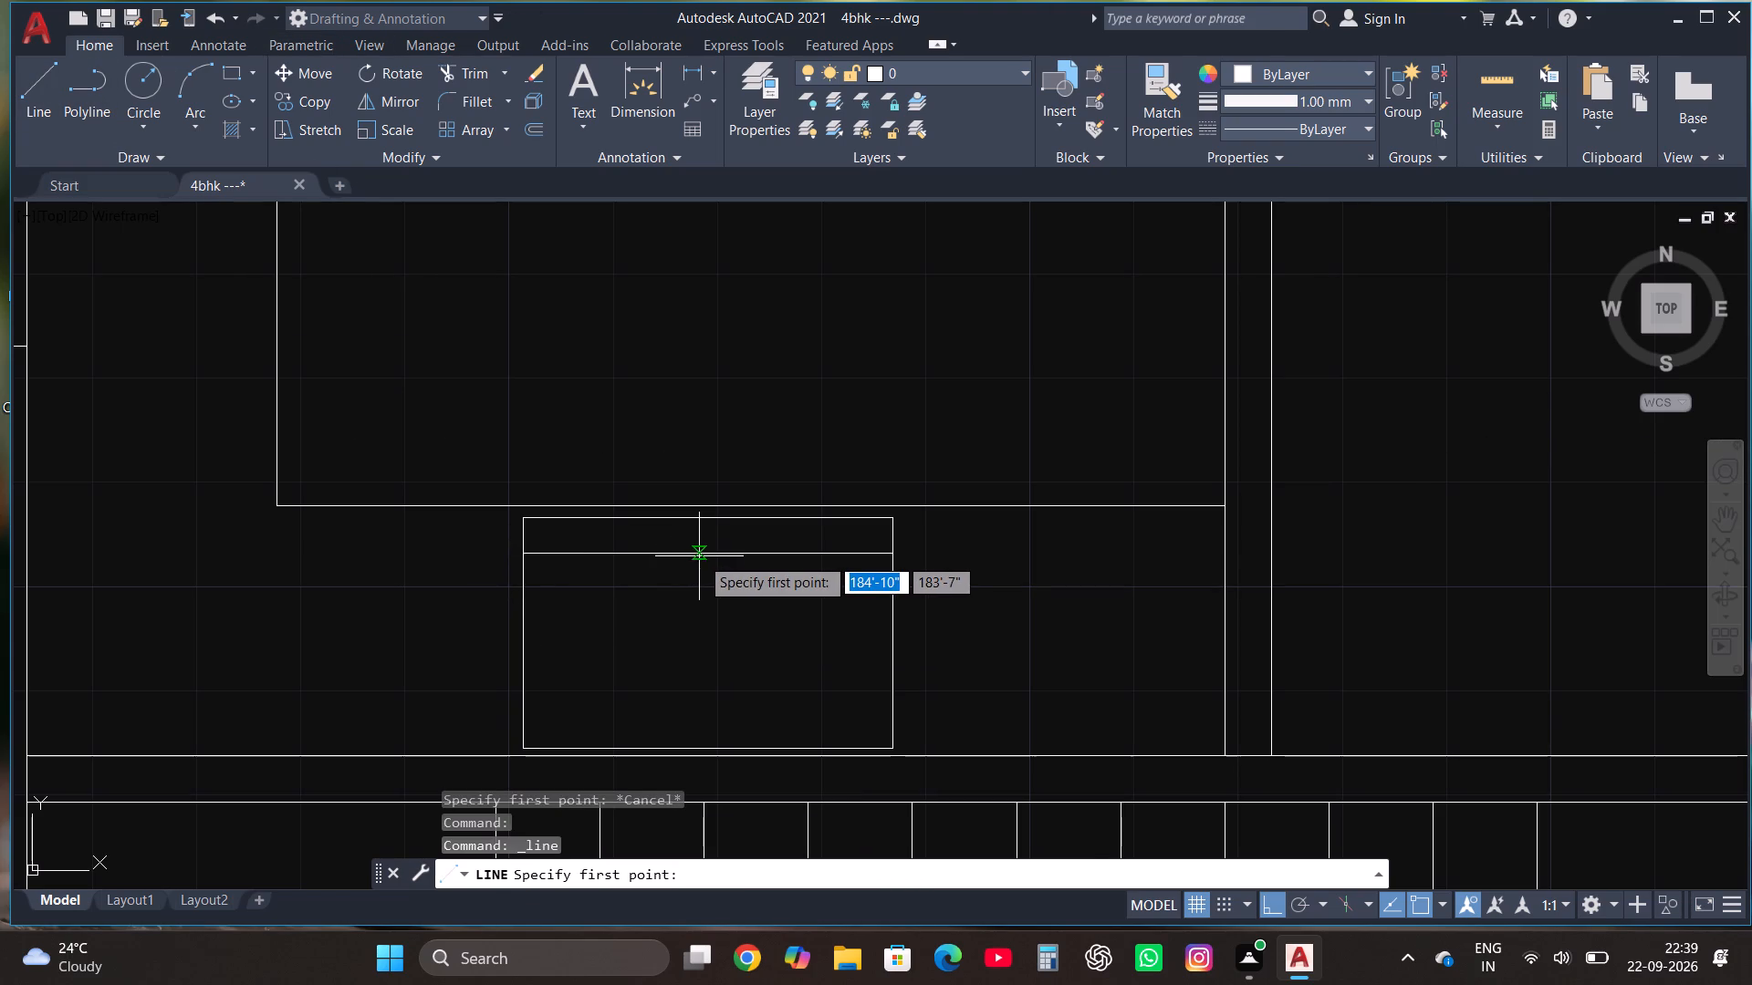
pyautogui.click(709, 553)
pyautogui.scroll(1, 712, 768)
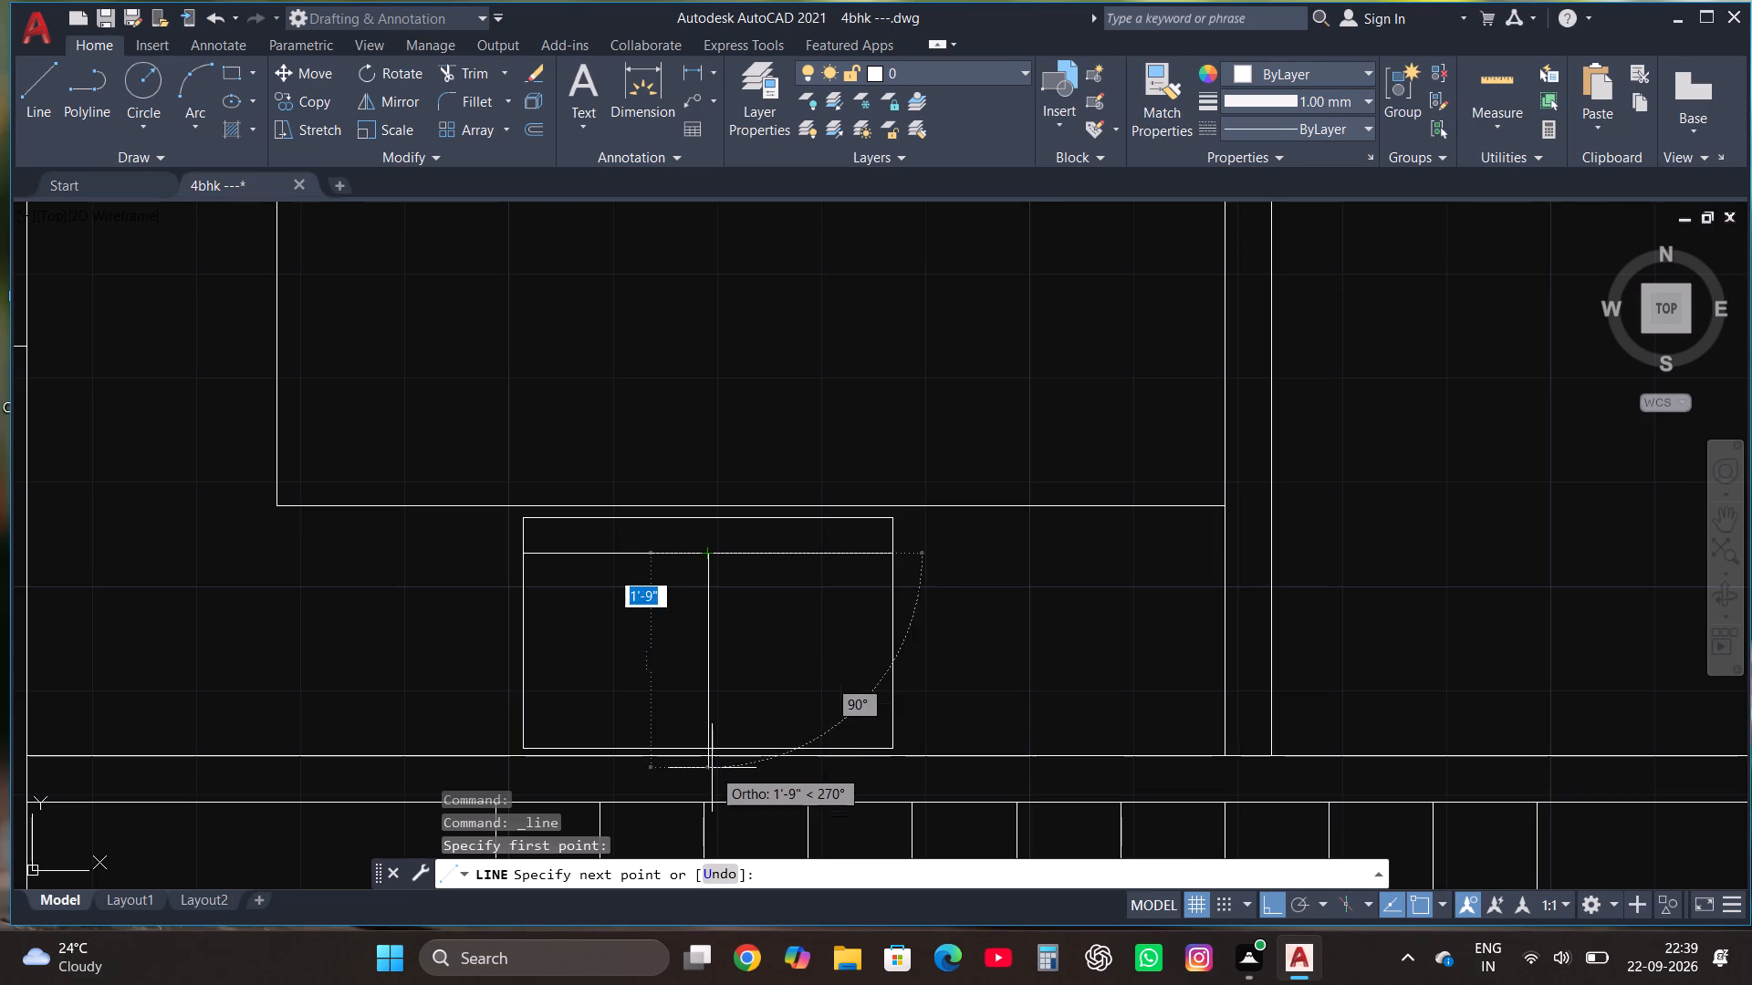
pyautogui.scroll(2, 712, 768)
pyautogui.click(688, 700)
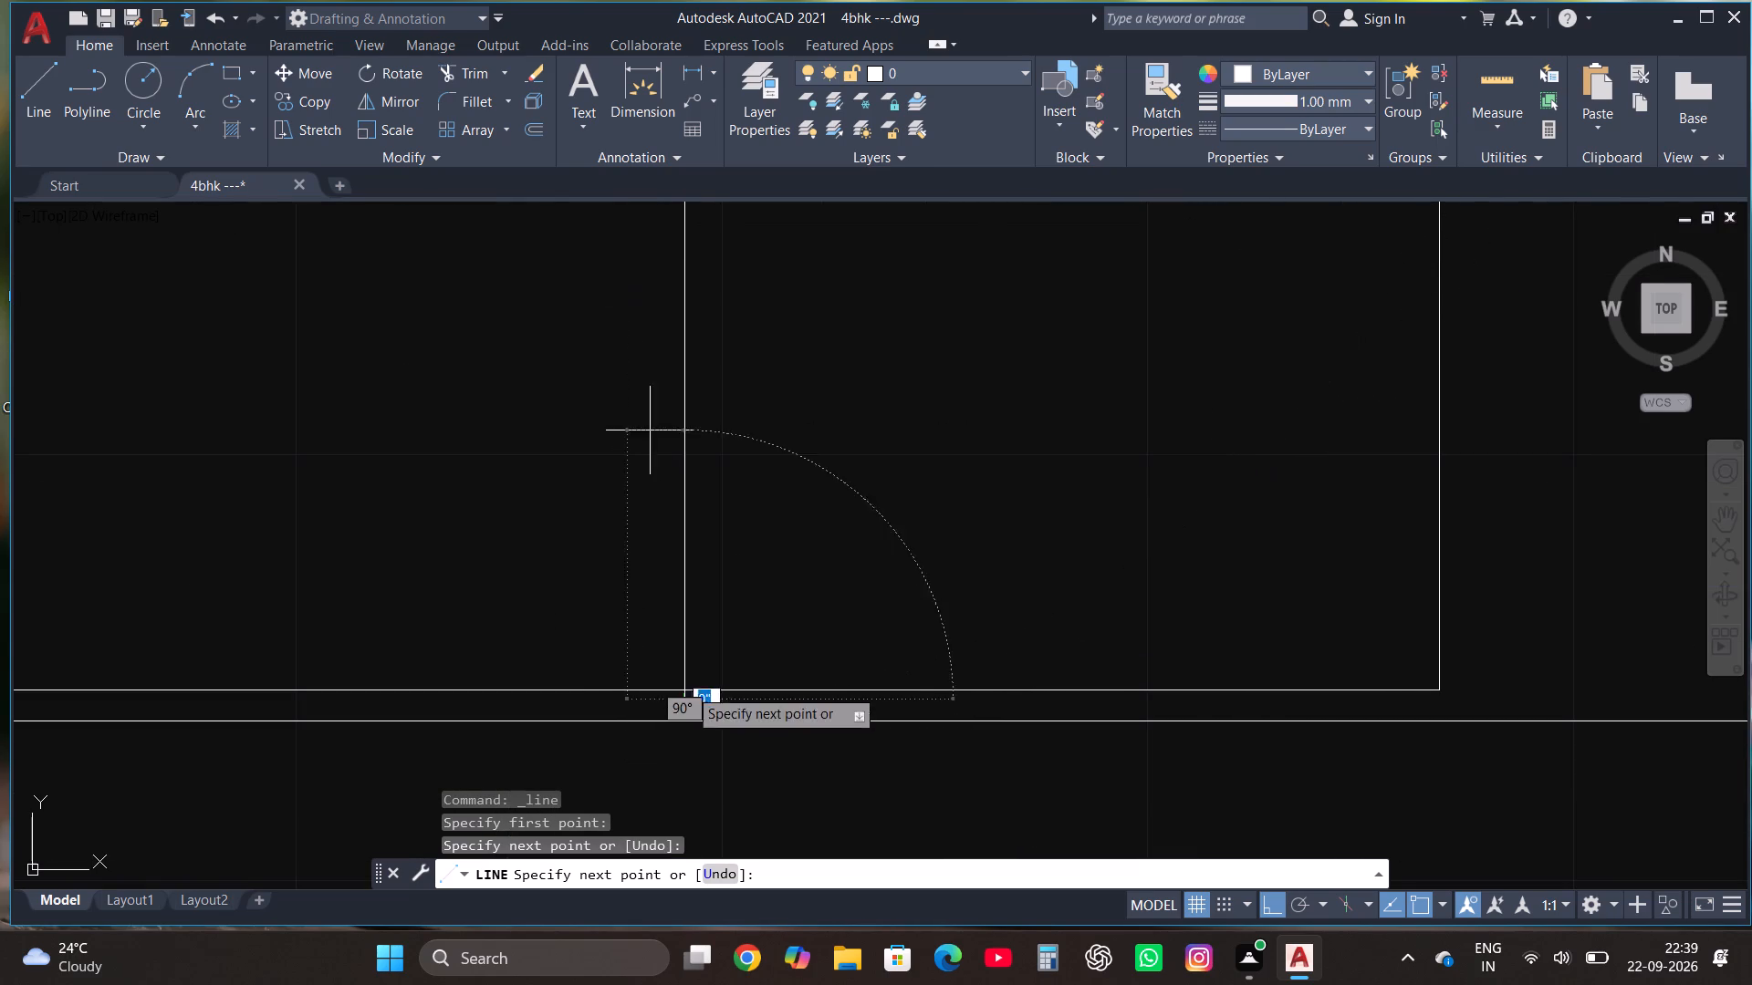
pyautogui.click(476, 75)
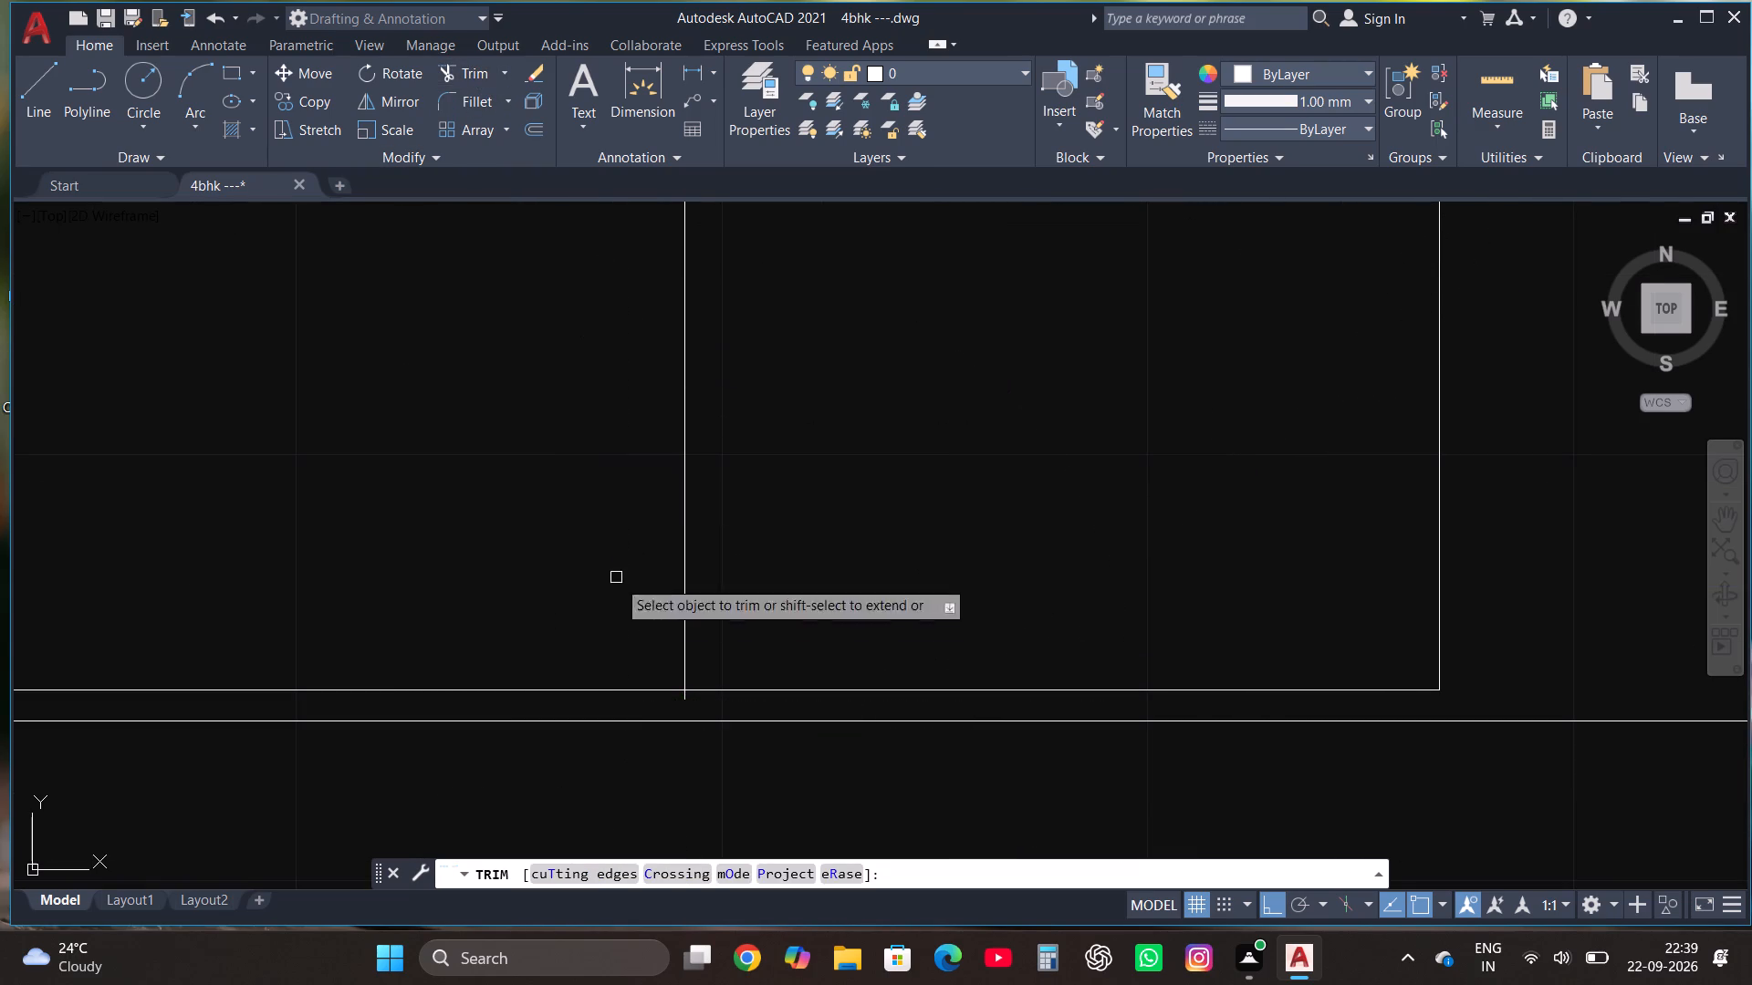
pyautogui.scroll(2, 667, 700)
pyautogui.click(707, 696)
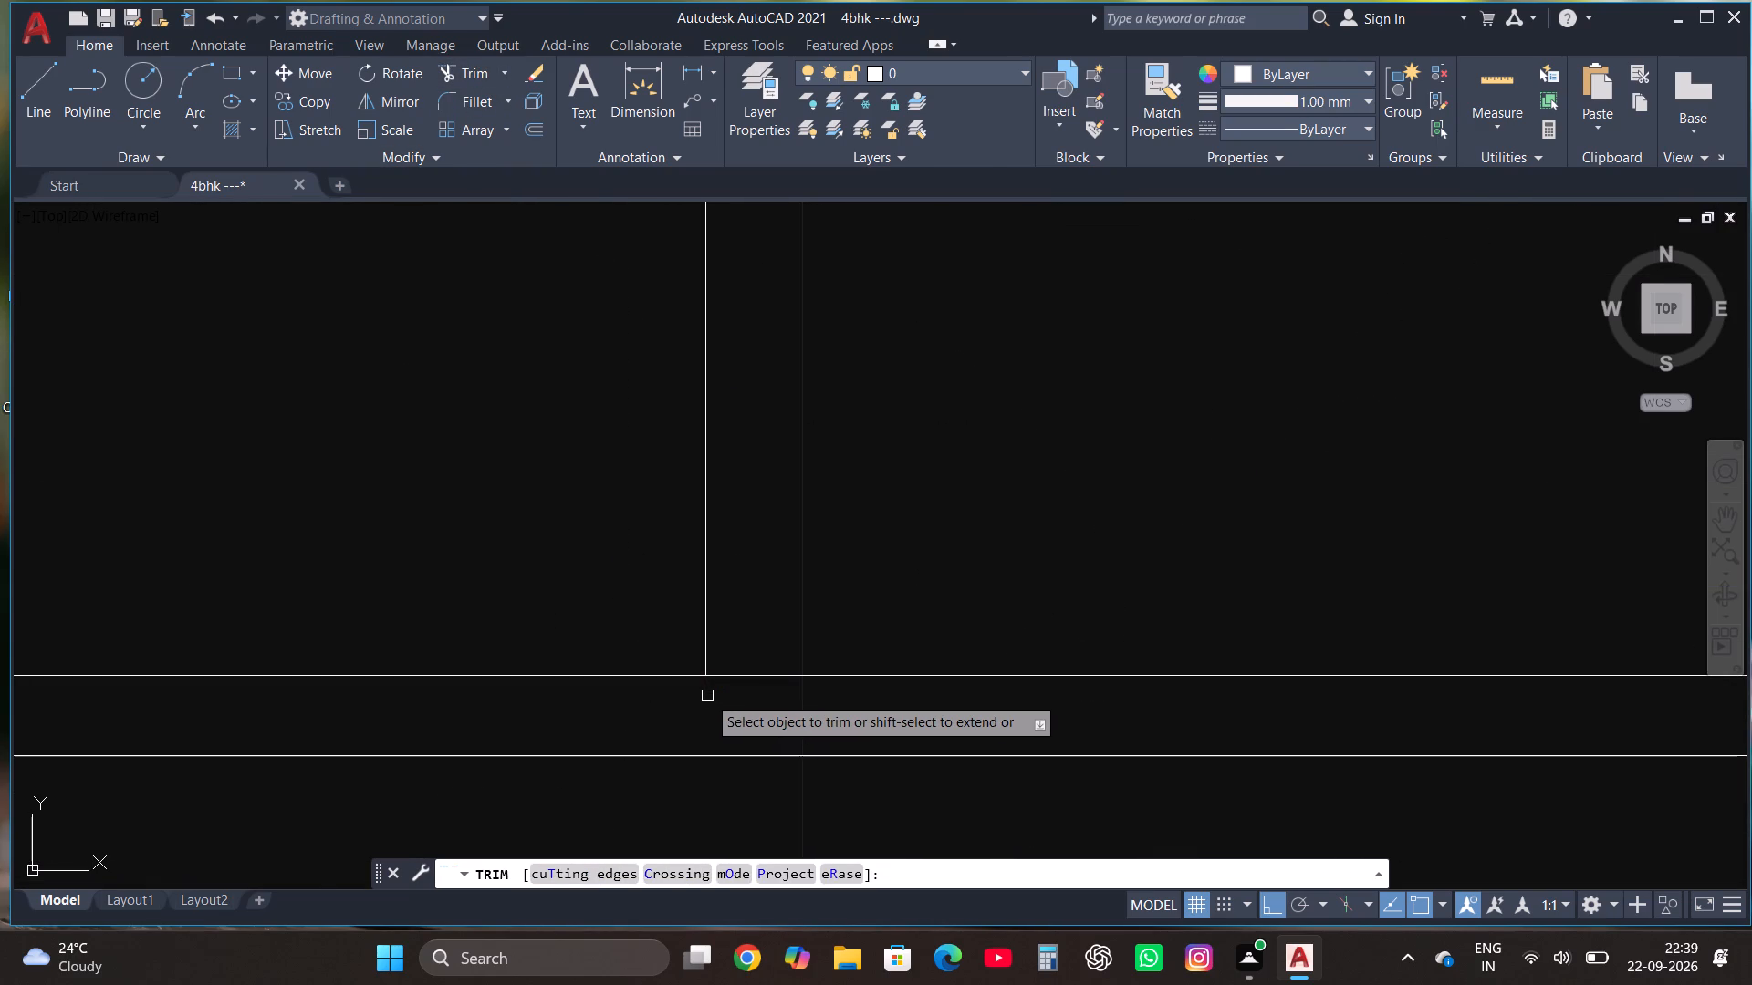
pyautogui.scroll(-3, 707, 696)
pyautogui.press('Escape')
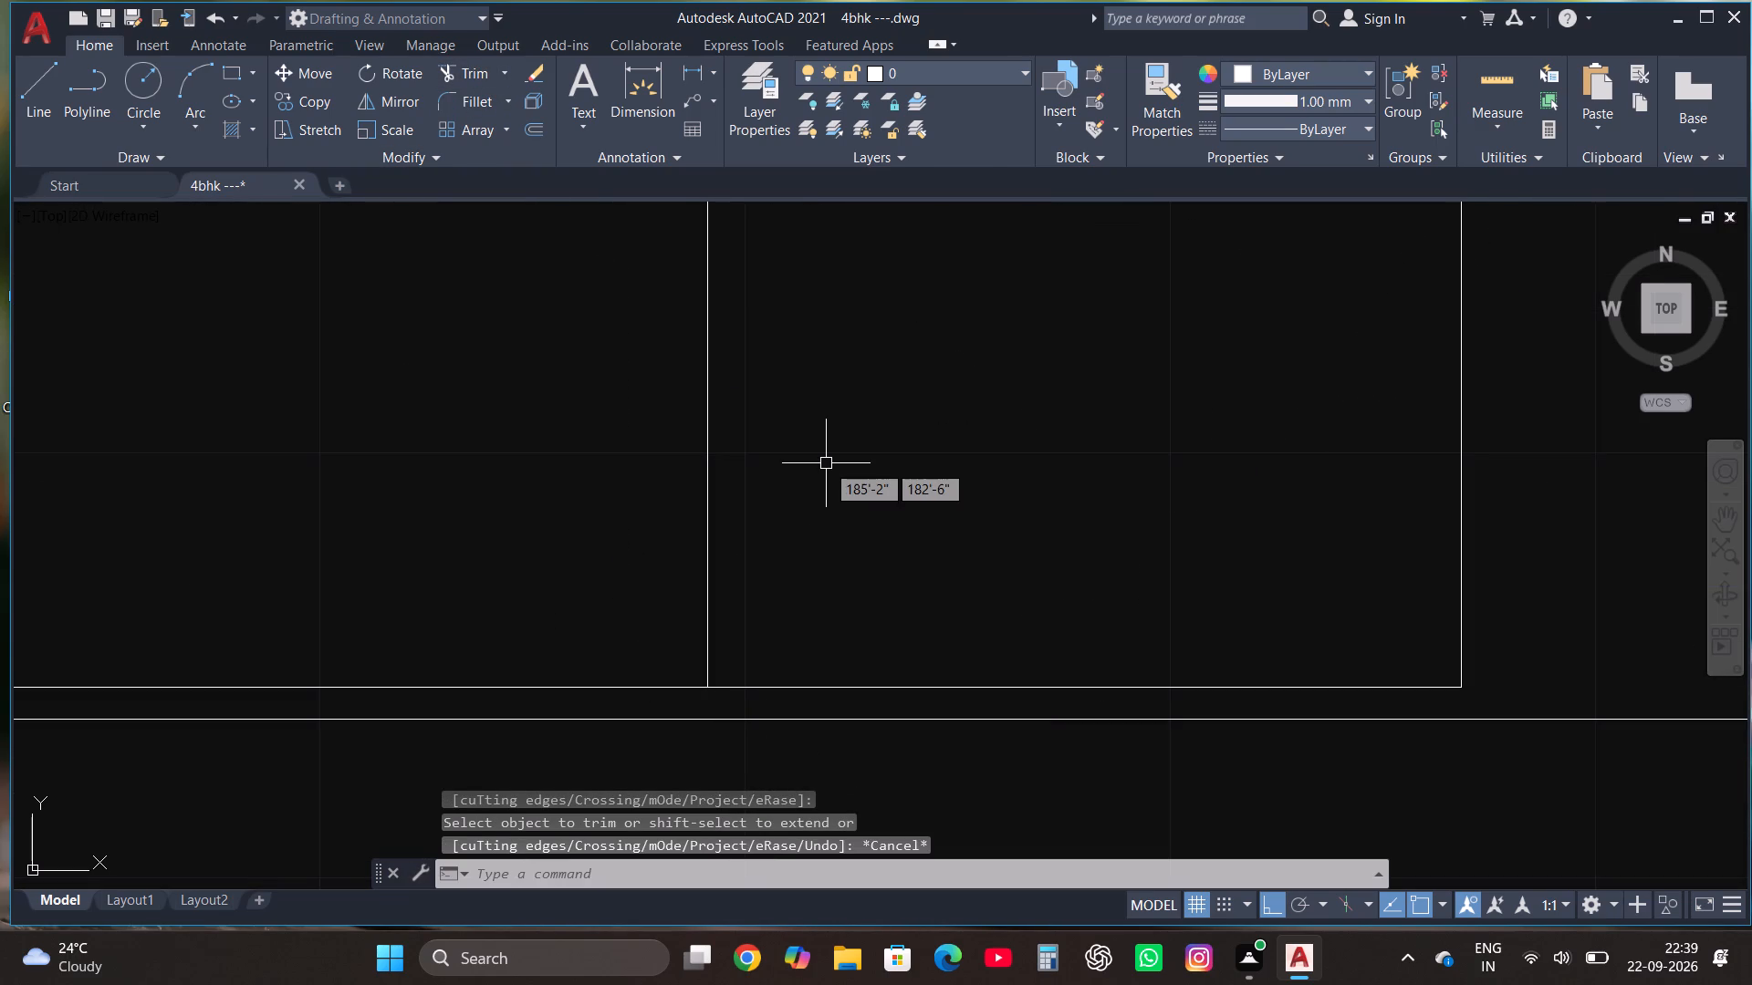
# Draw a small burner circle near the middle of the stove's west half.
pyautogui.scroll(-3, 826, 463)
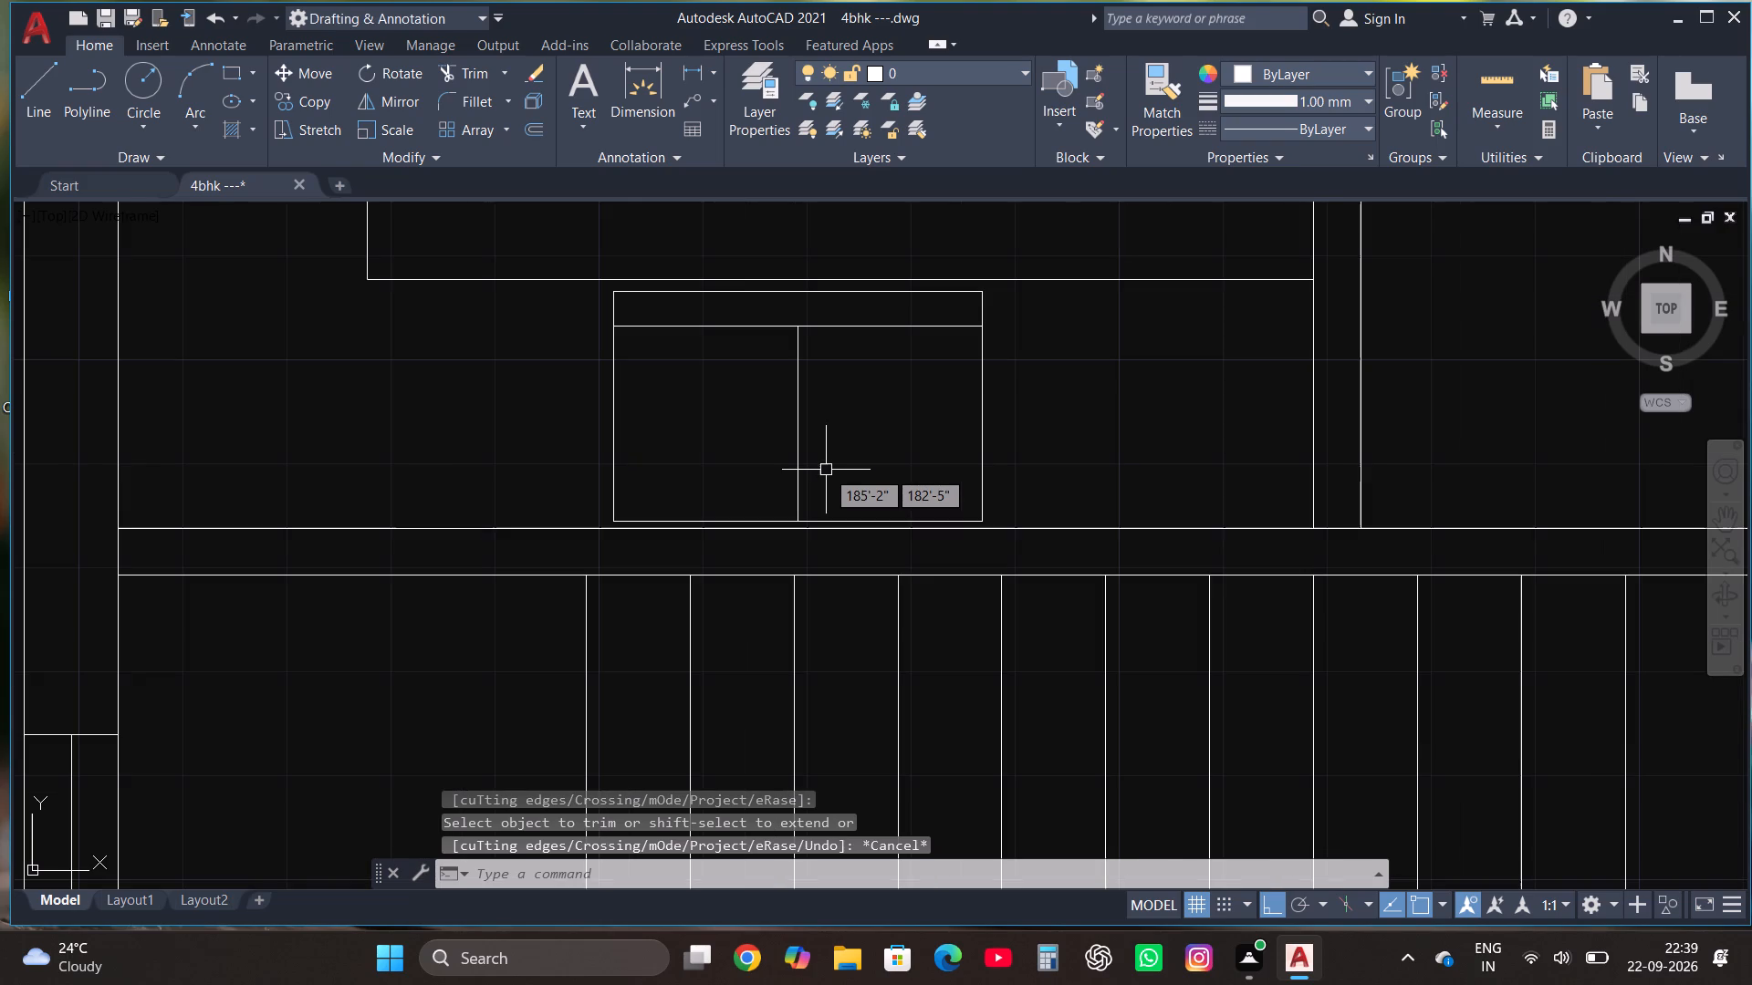
pyautogui.scroll(2, 805, 388)
pyautogui.scroll(-1, 802, 400)
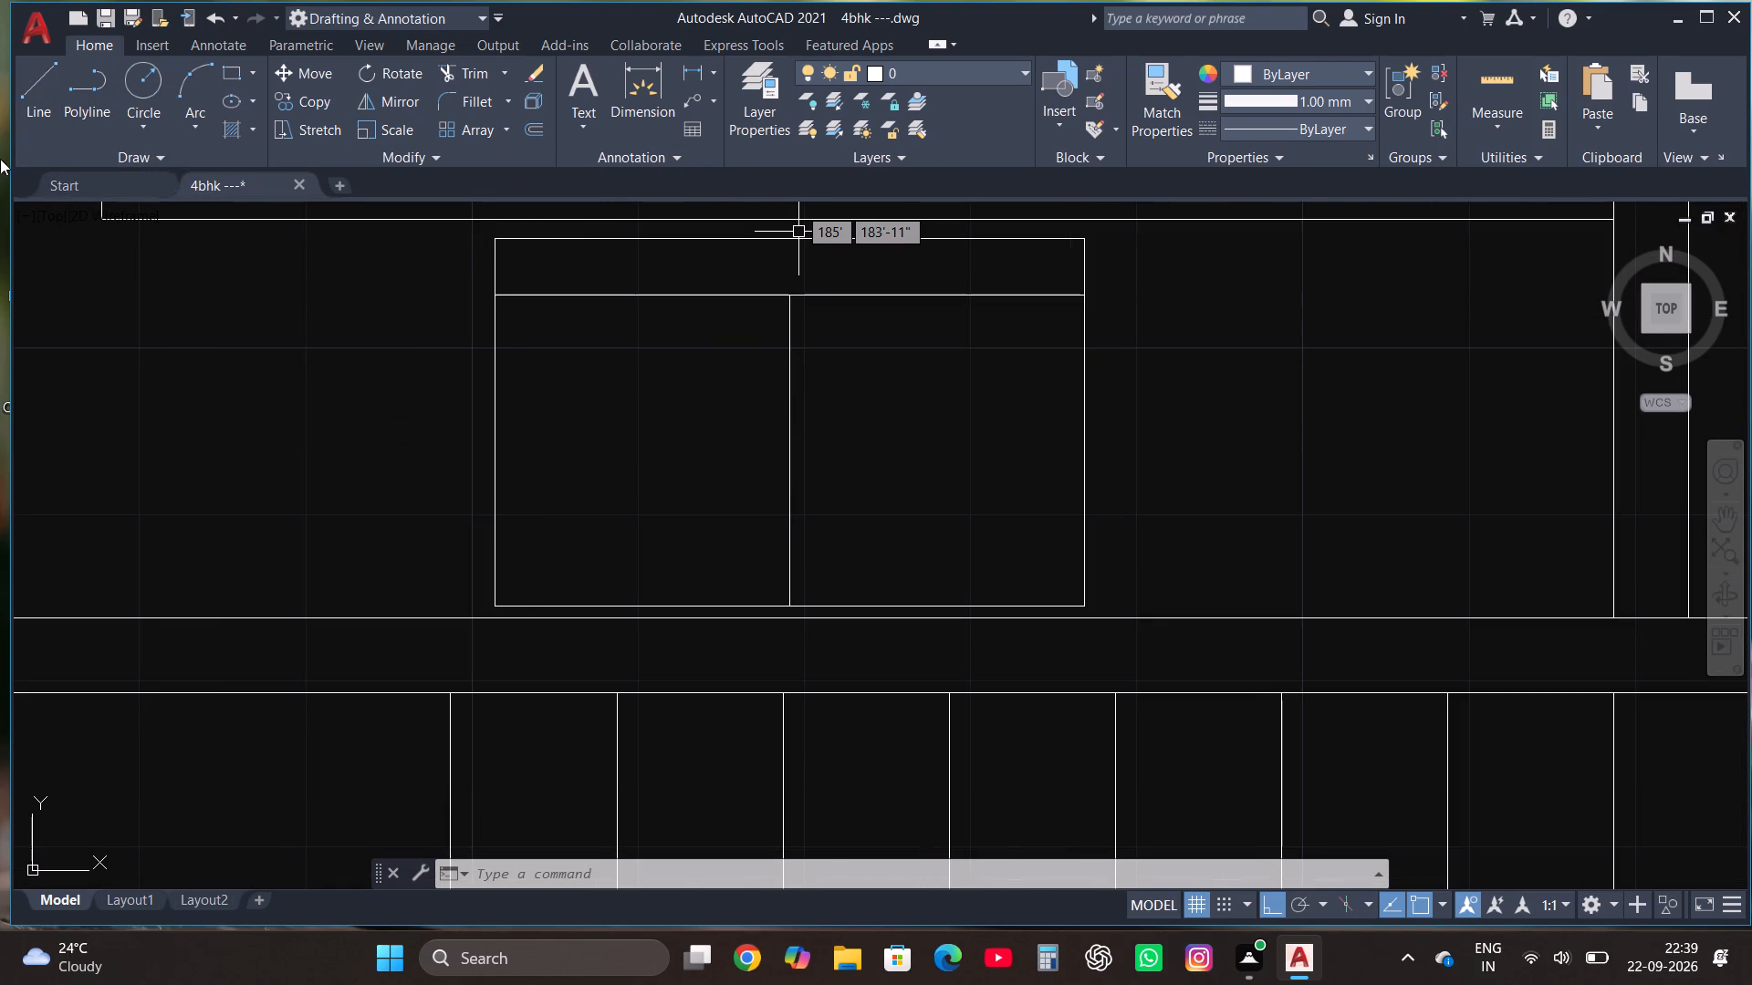
pyautogui.click(149, 81)
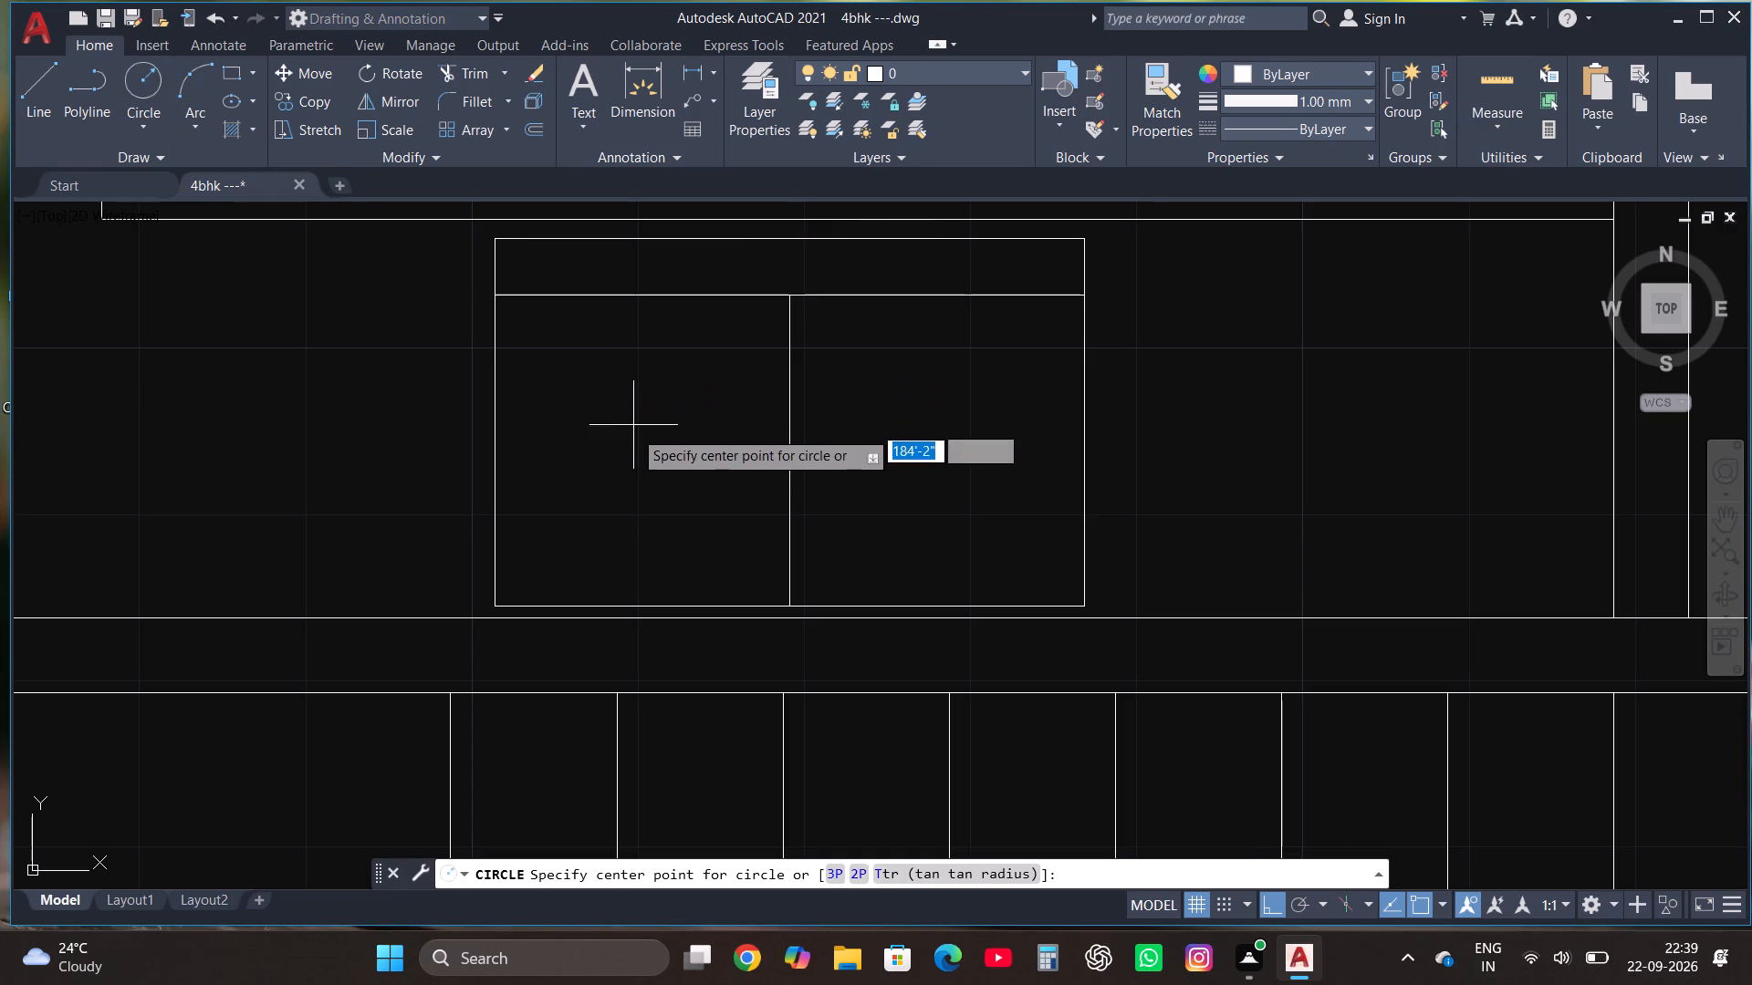
pyautogui.click(630, 441)
pyautogui.click(644, 450)
# Move the burner circle about 1" east.
pyautogui.click(642, 437)
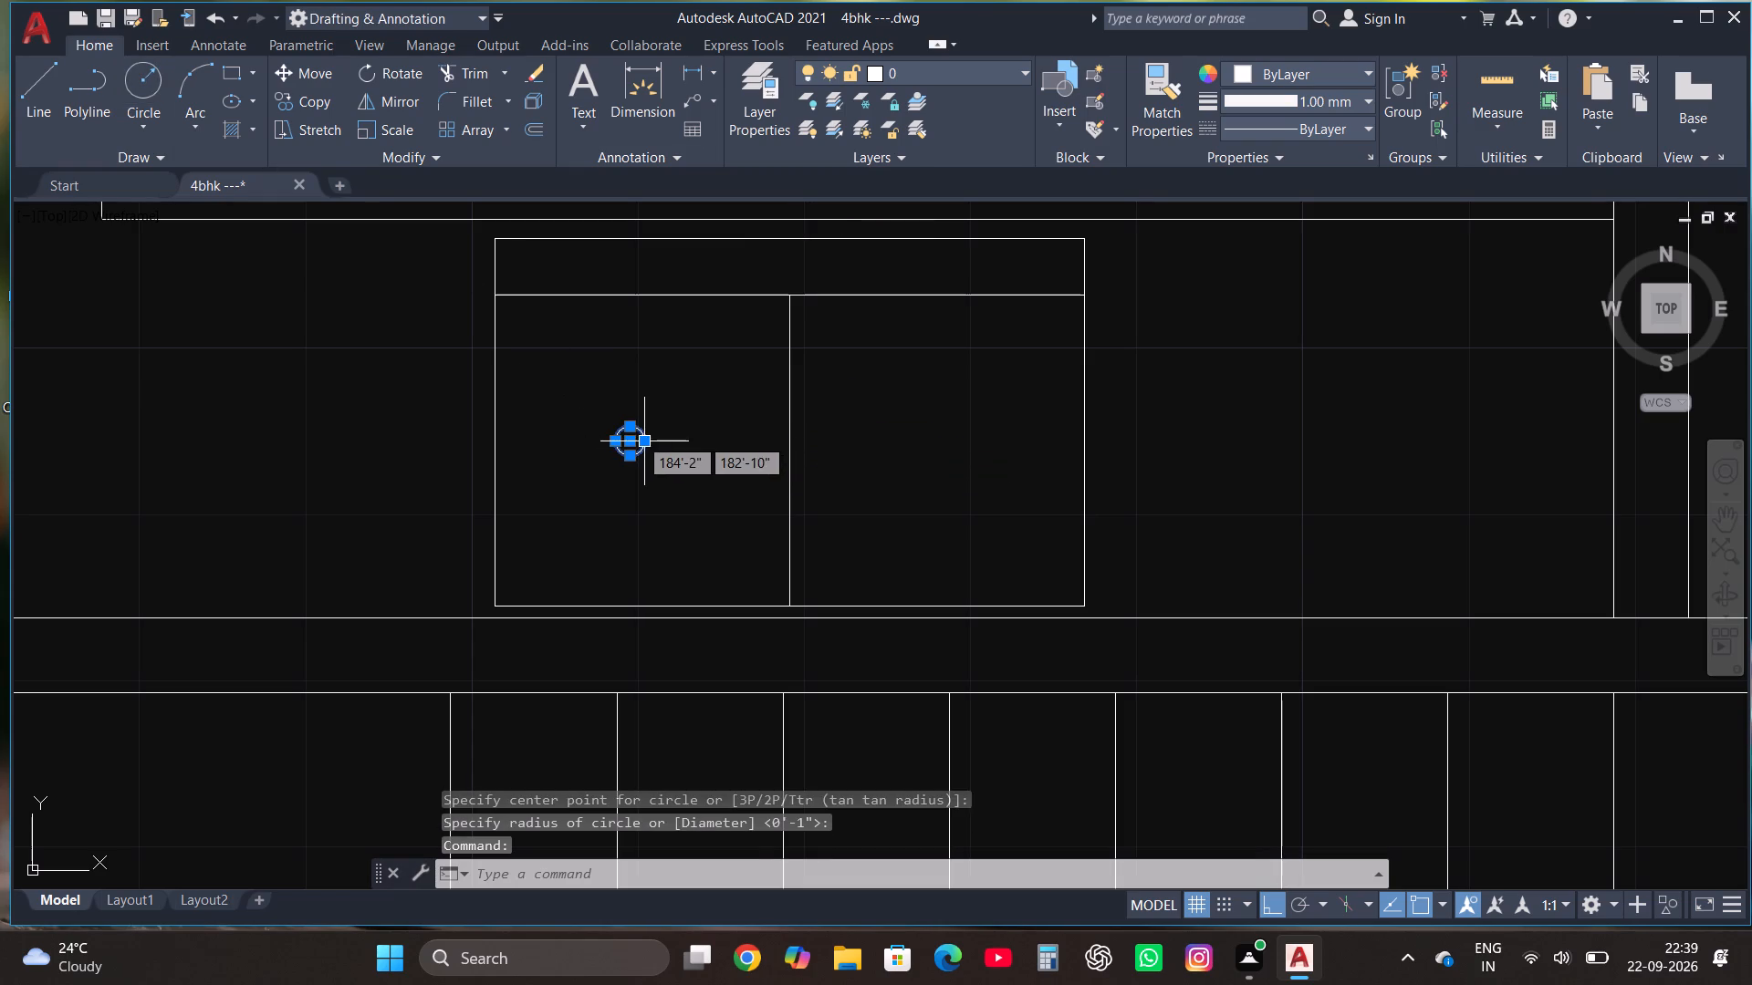
pyautogui.click(318, 74)
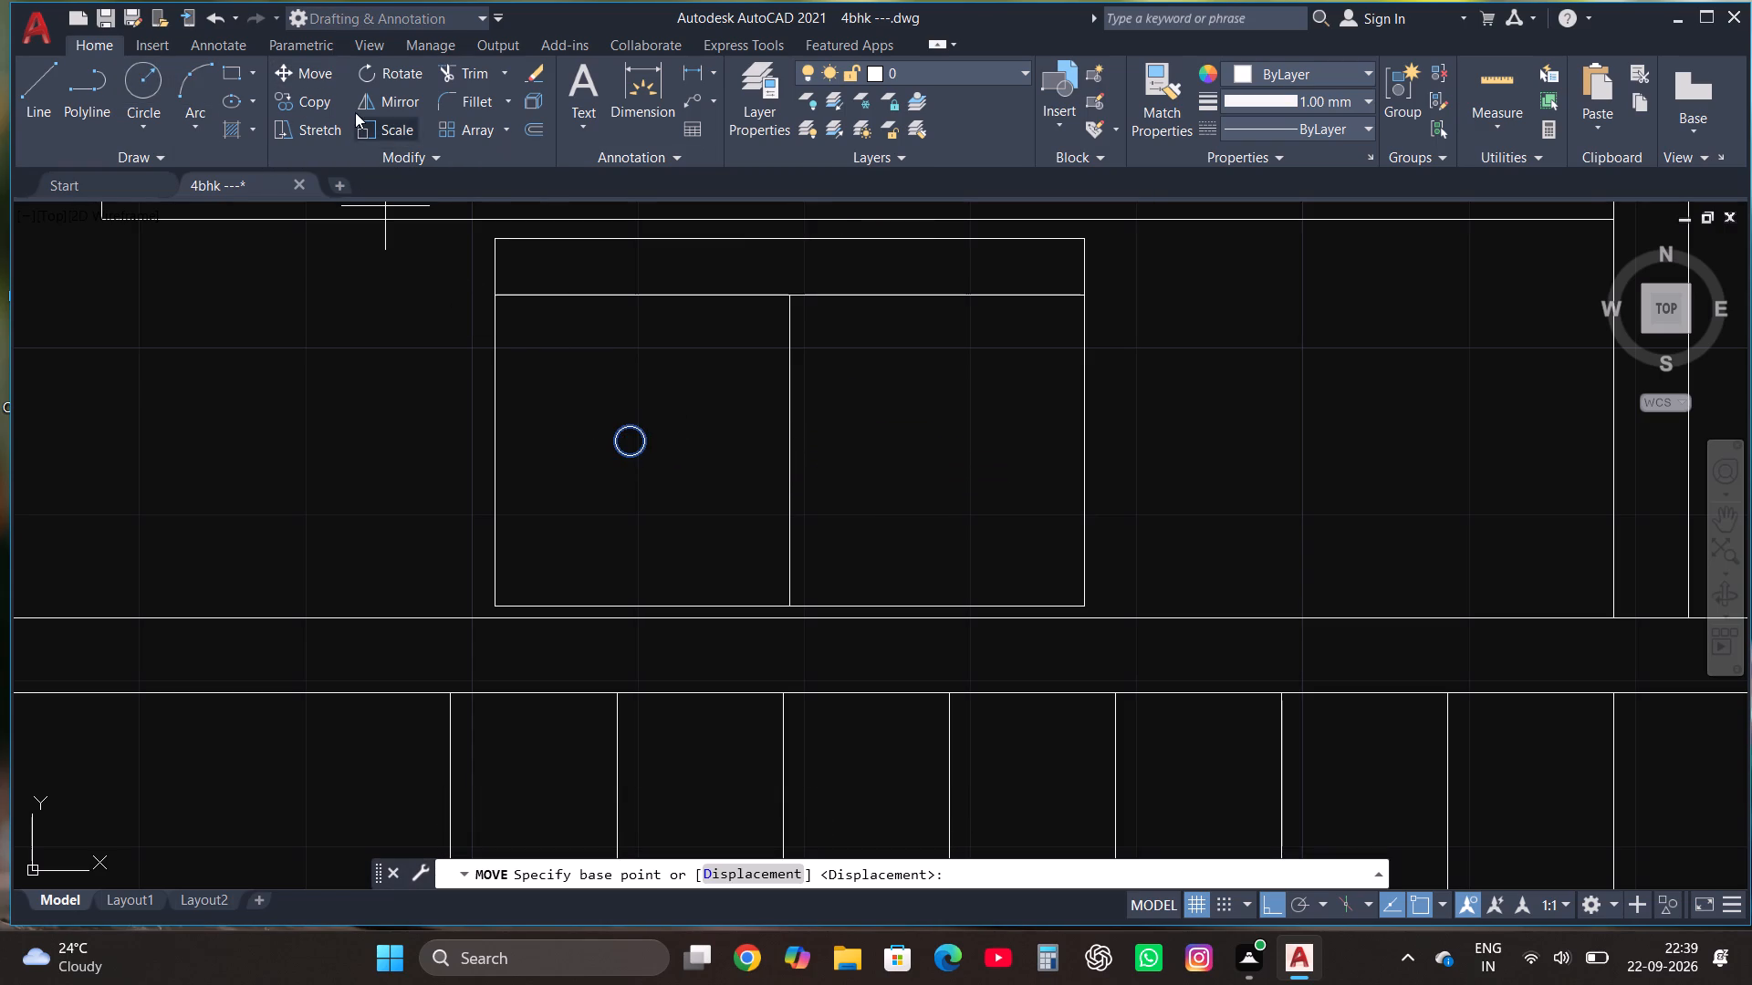
pyautogui.click(623, 439)
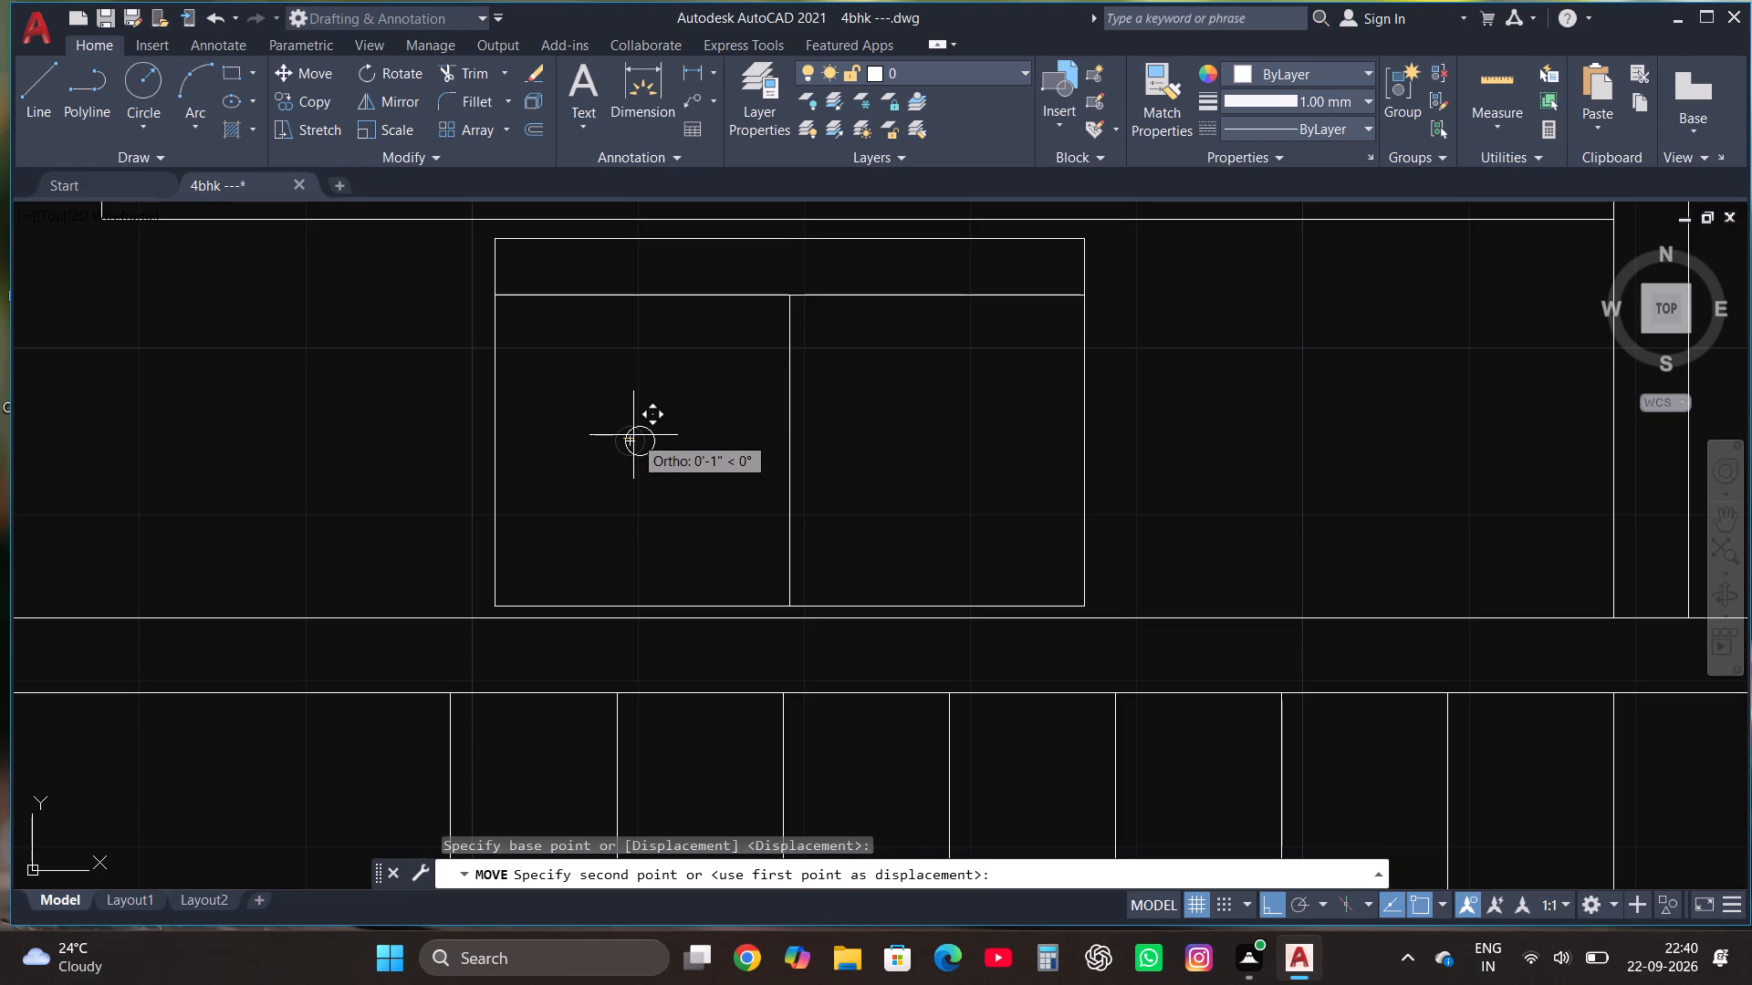
pyautogui.click(633, 435)
pyautogui.press('Escape')
# Copy the burner circle straight east into the middle of the stove's east half.
pyautogui.click(655, 463)
pyautogui.click(613, 397)
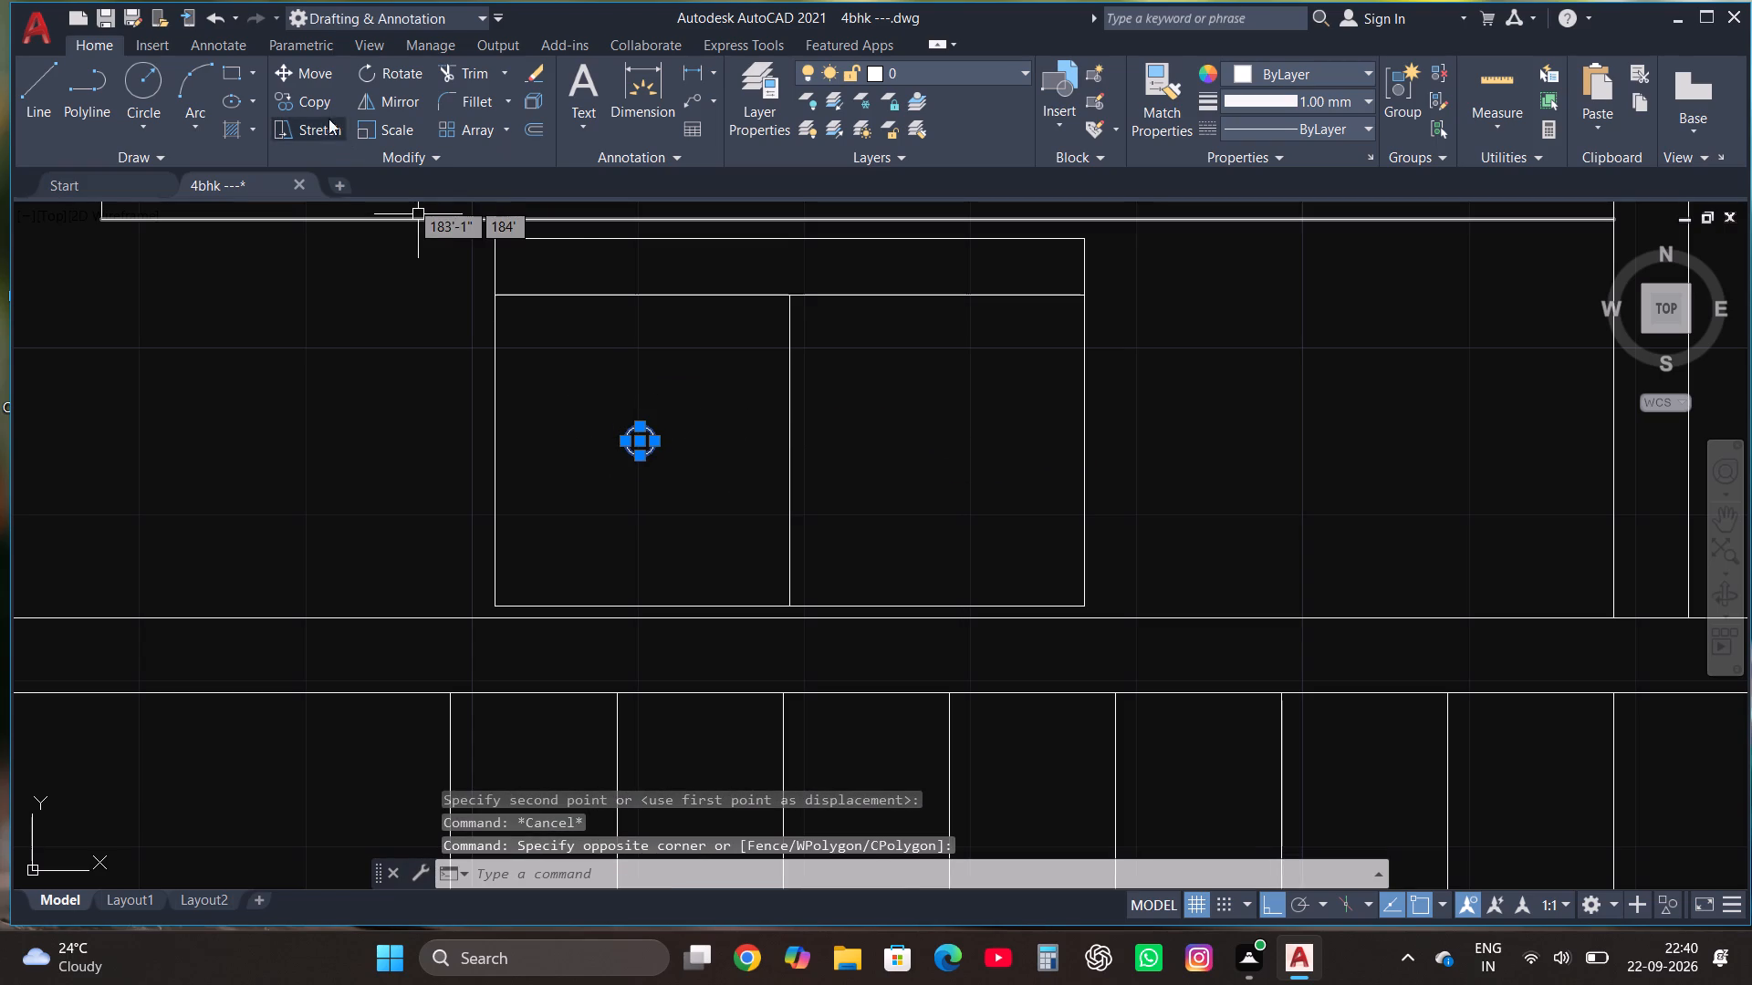
pyautogui.click(313, 100)
pyautogui.click(655, 431)
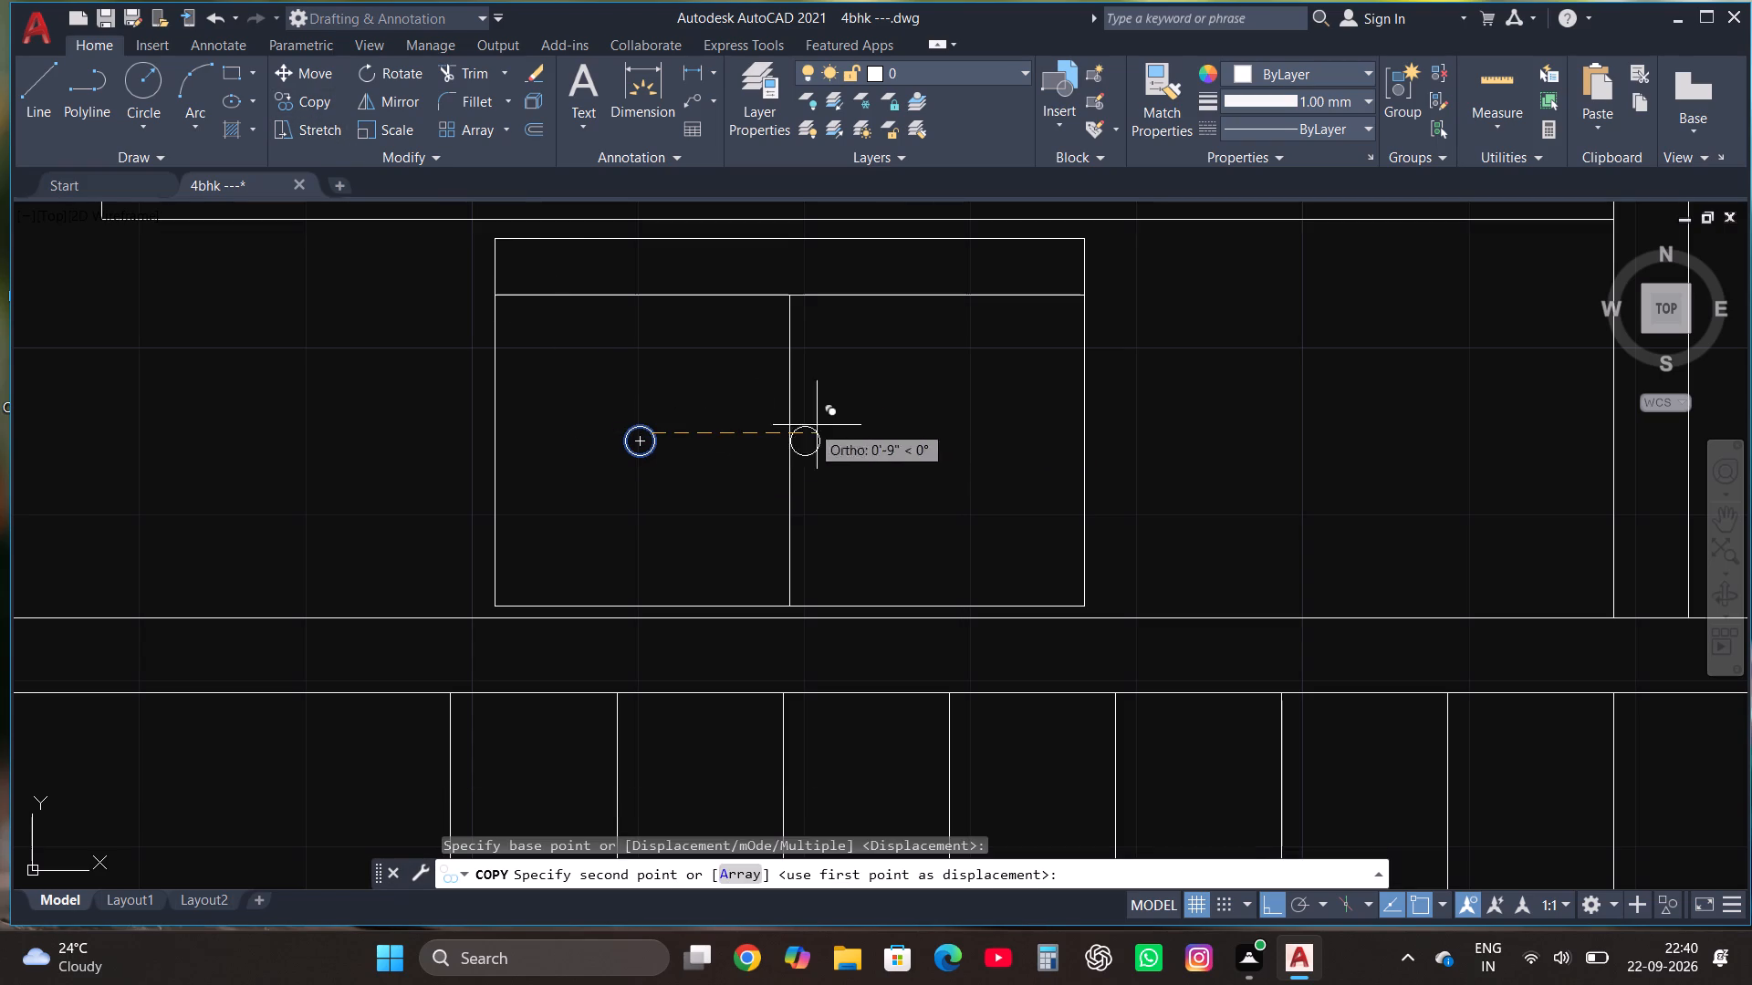
pyautogui.click(940, 430)
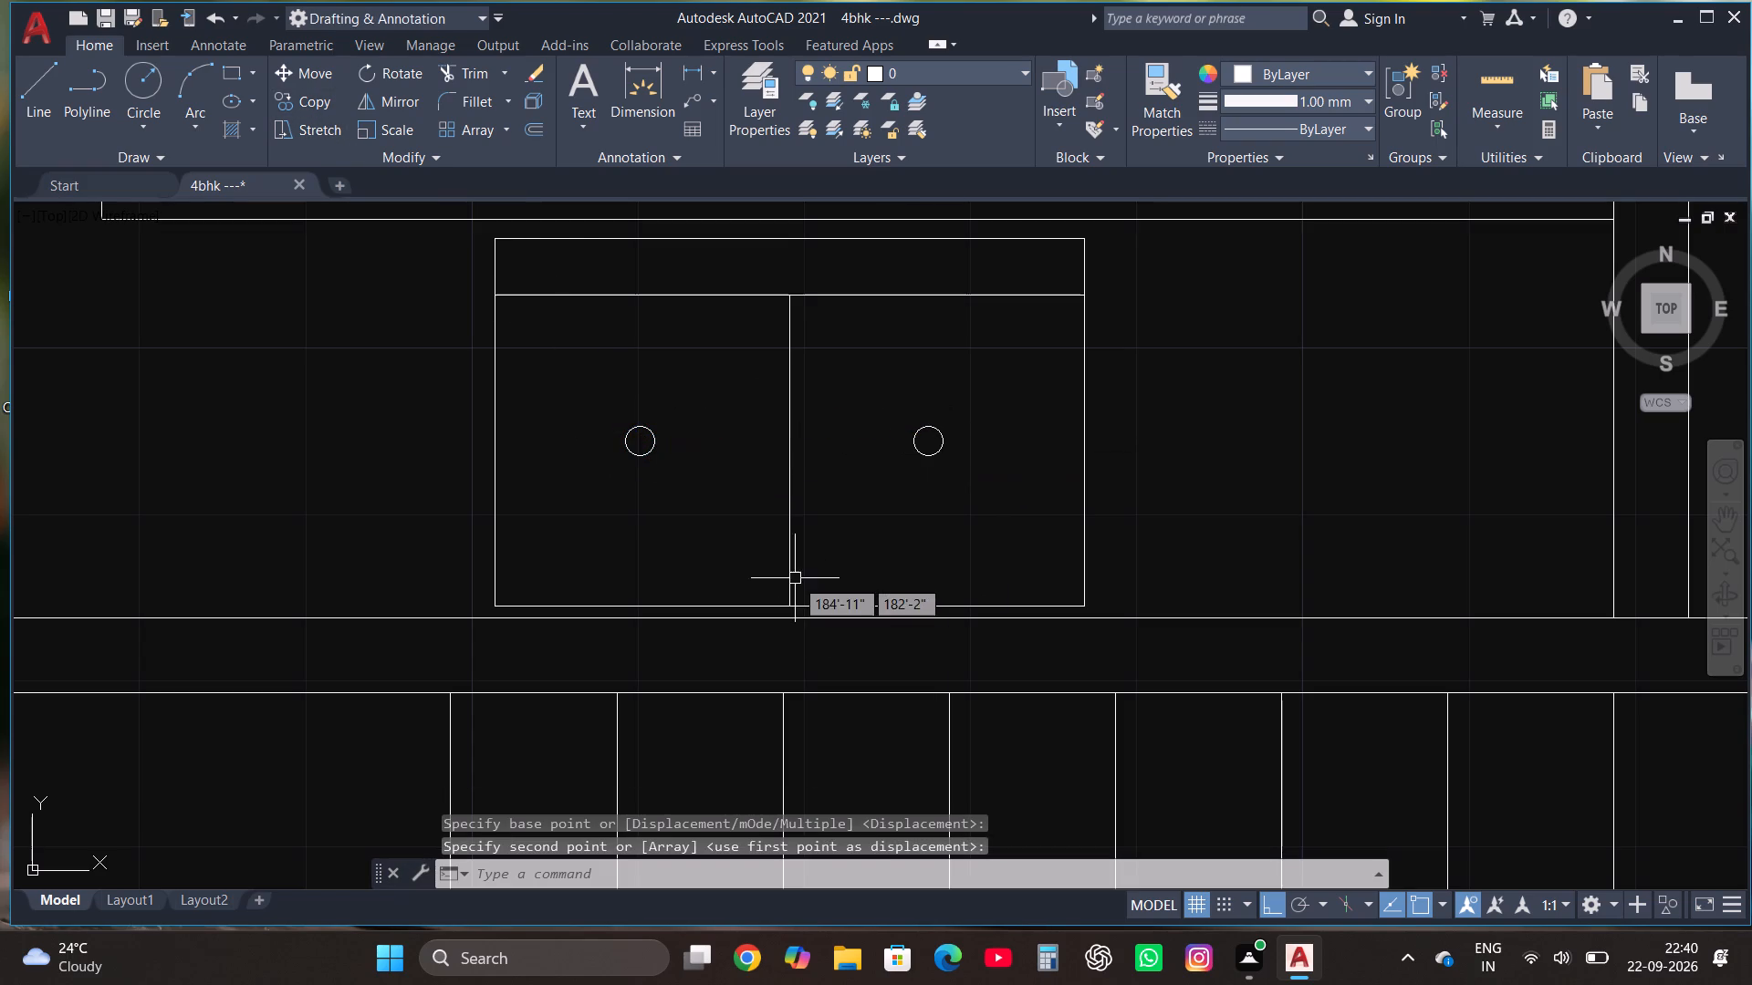
# Draw a Start, End, Direction arc about 1'-11" wide, bulging north from the central hall's east-side wall, just west of the toilet door.
pyautogui.scroll(-3, 583, 508)
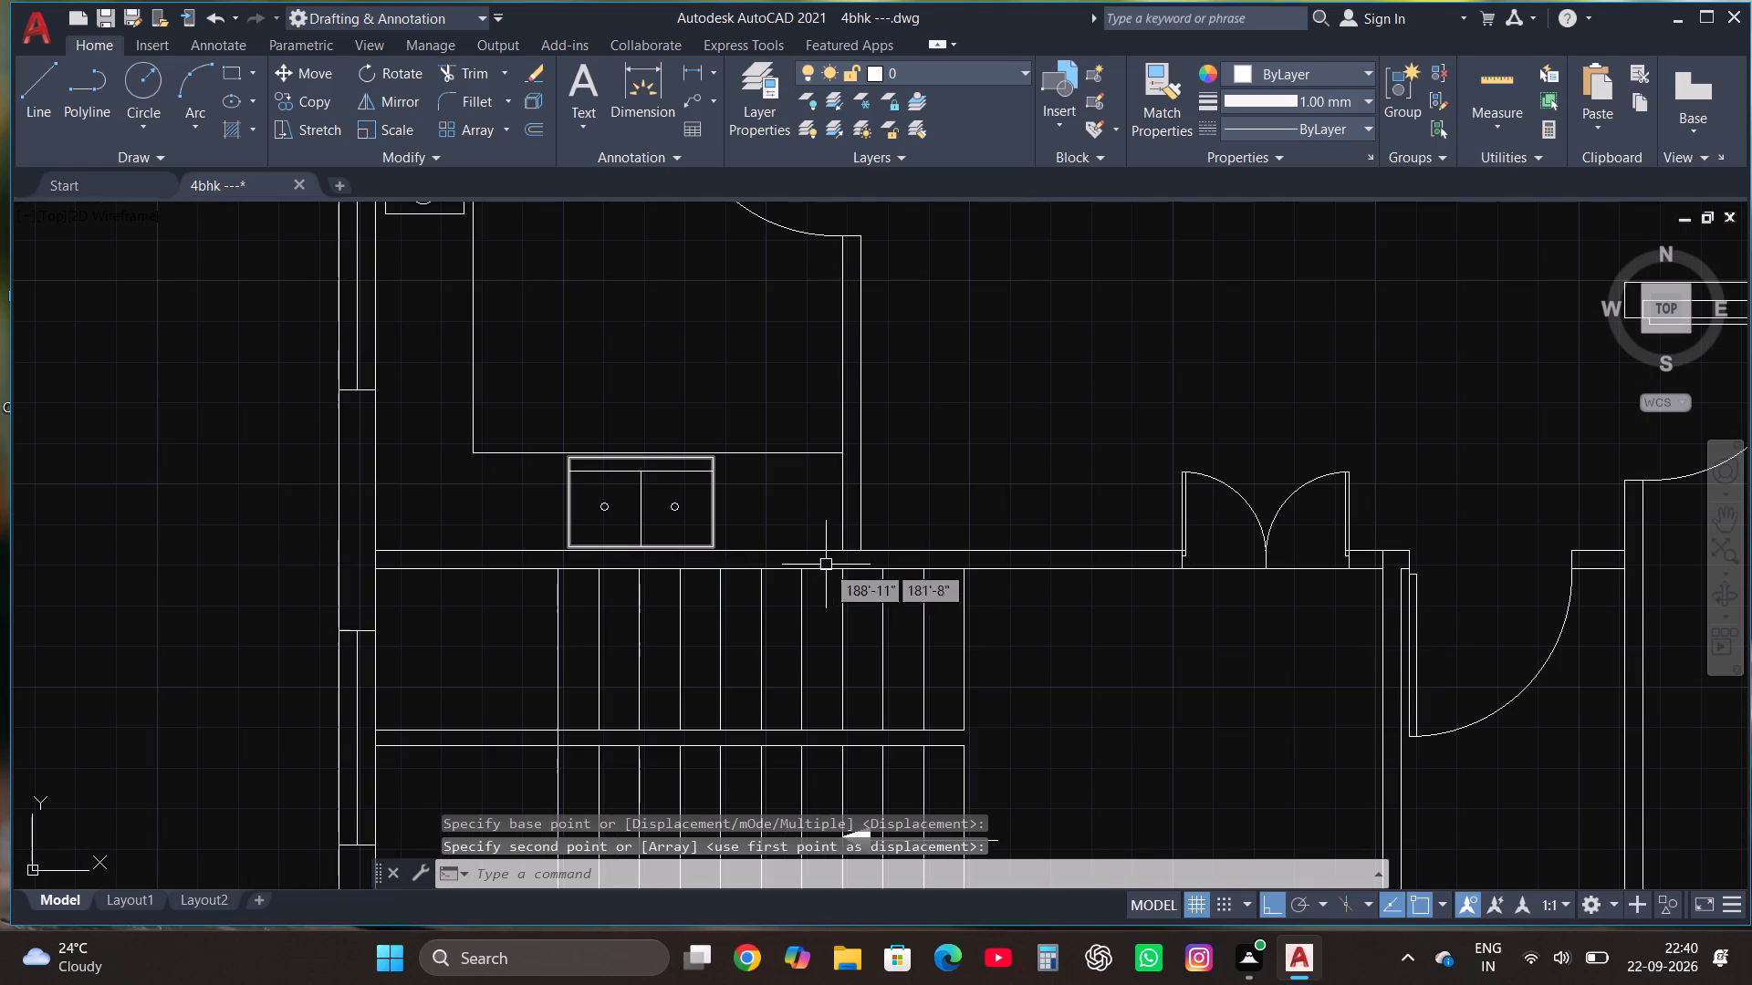
pyautogui.scroll(-2, 678, 503)
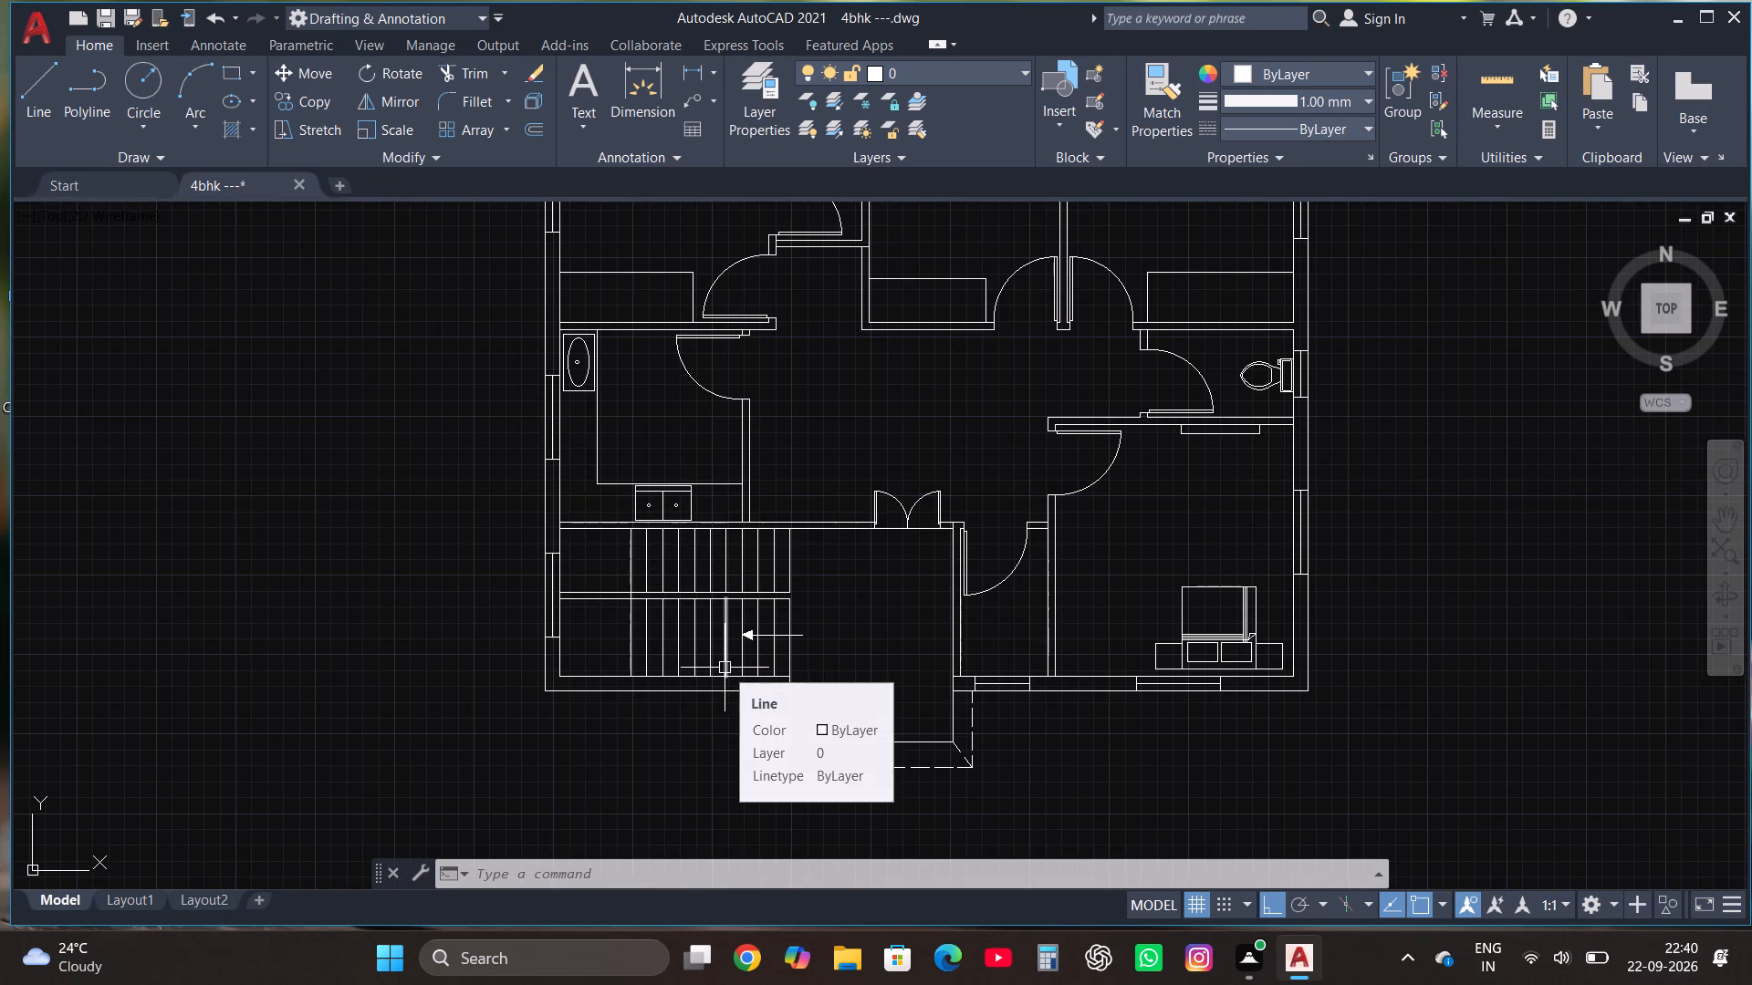
pyautogui.scroll(-1, 749, 692)
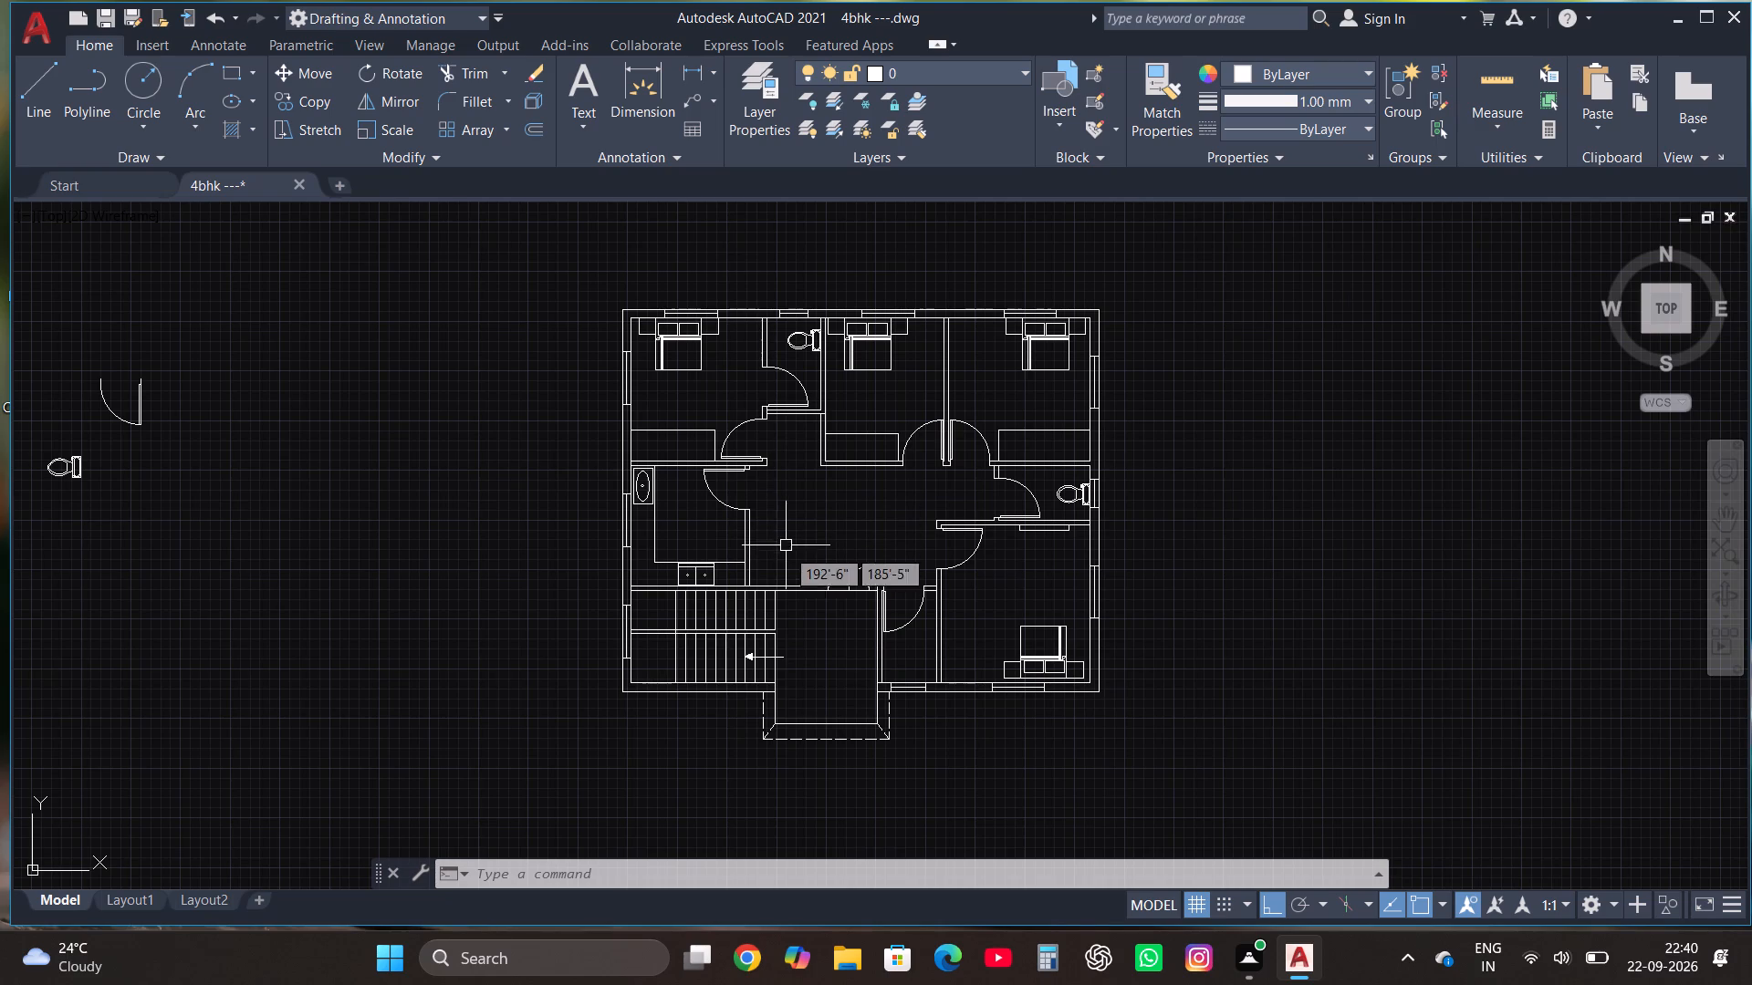
pyautogui.scroll(1, 790, 576)
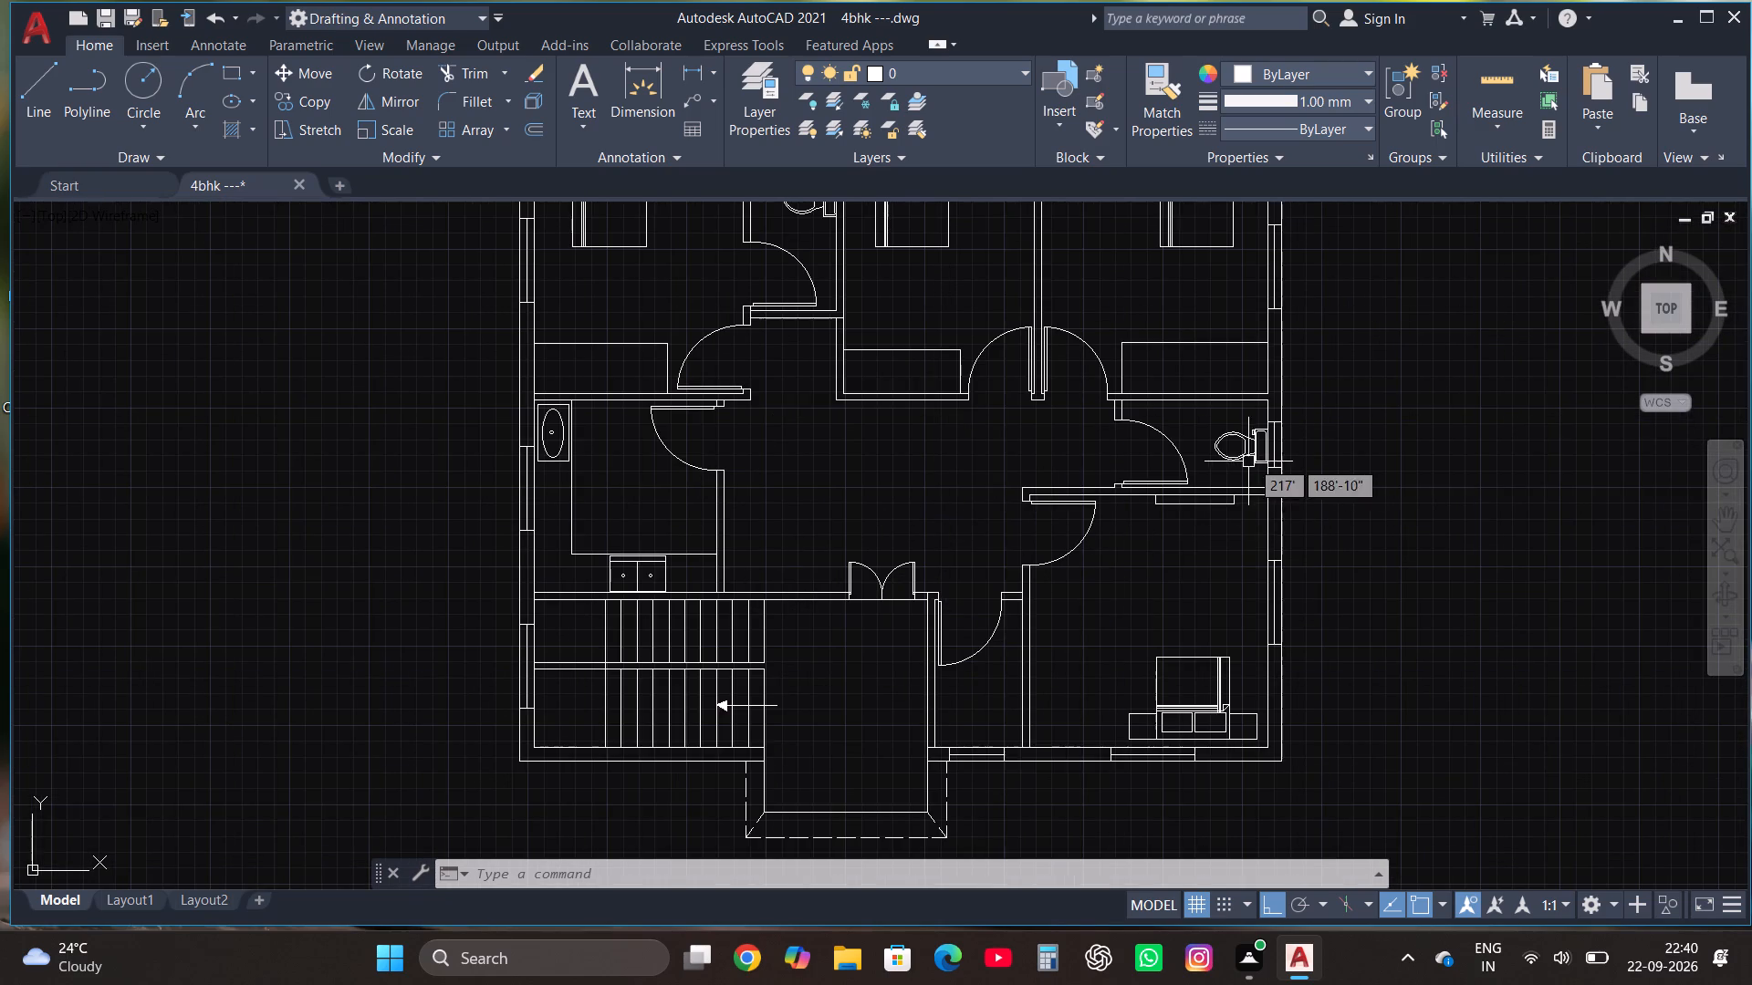
pyautogui.scroll(2, 1250, 450)
pyautogui.click(198, 125)
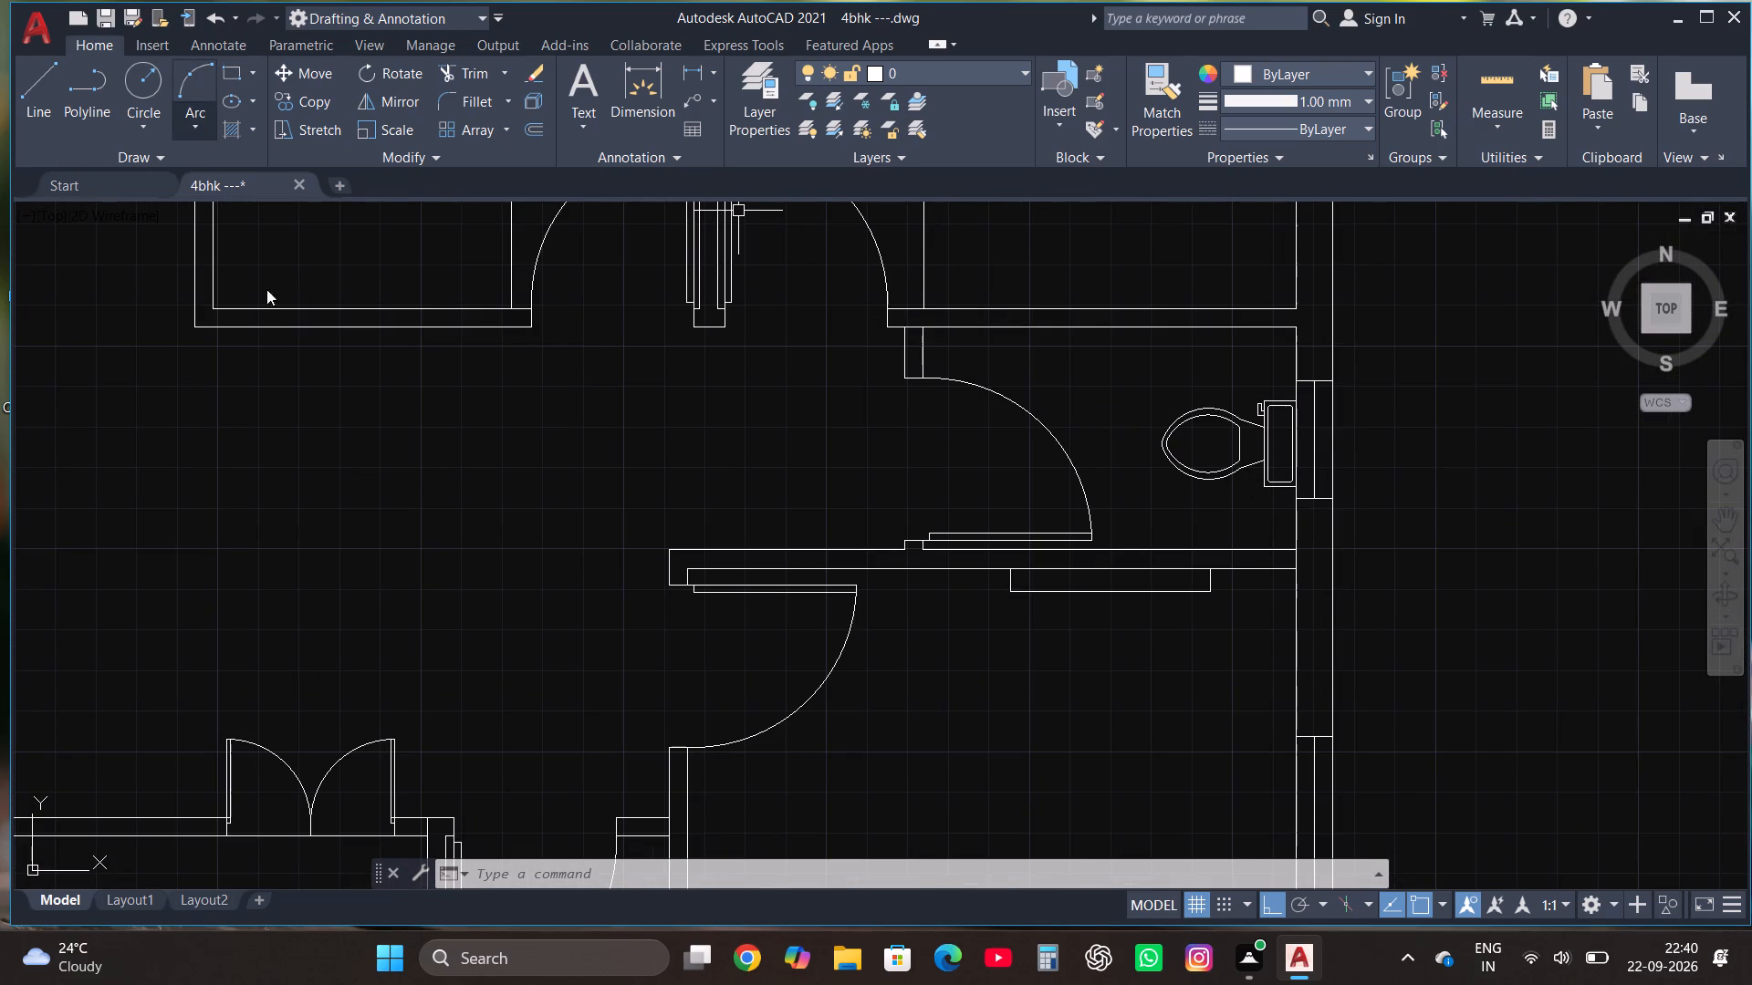
pyautogui.click(286, 399)
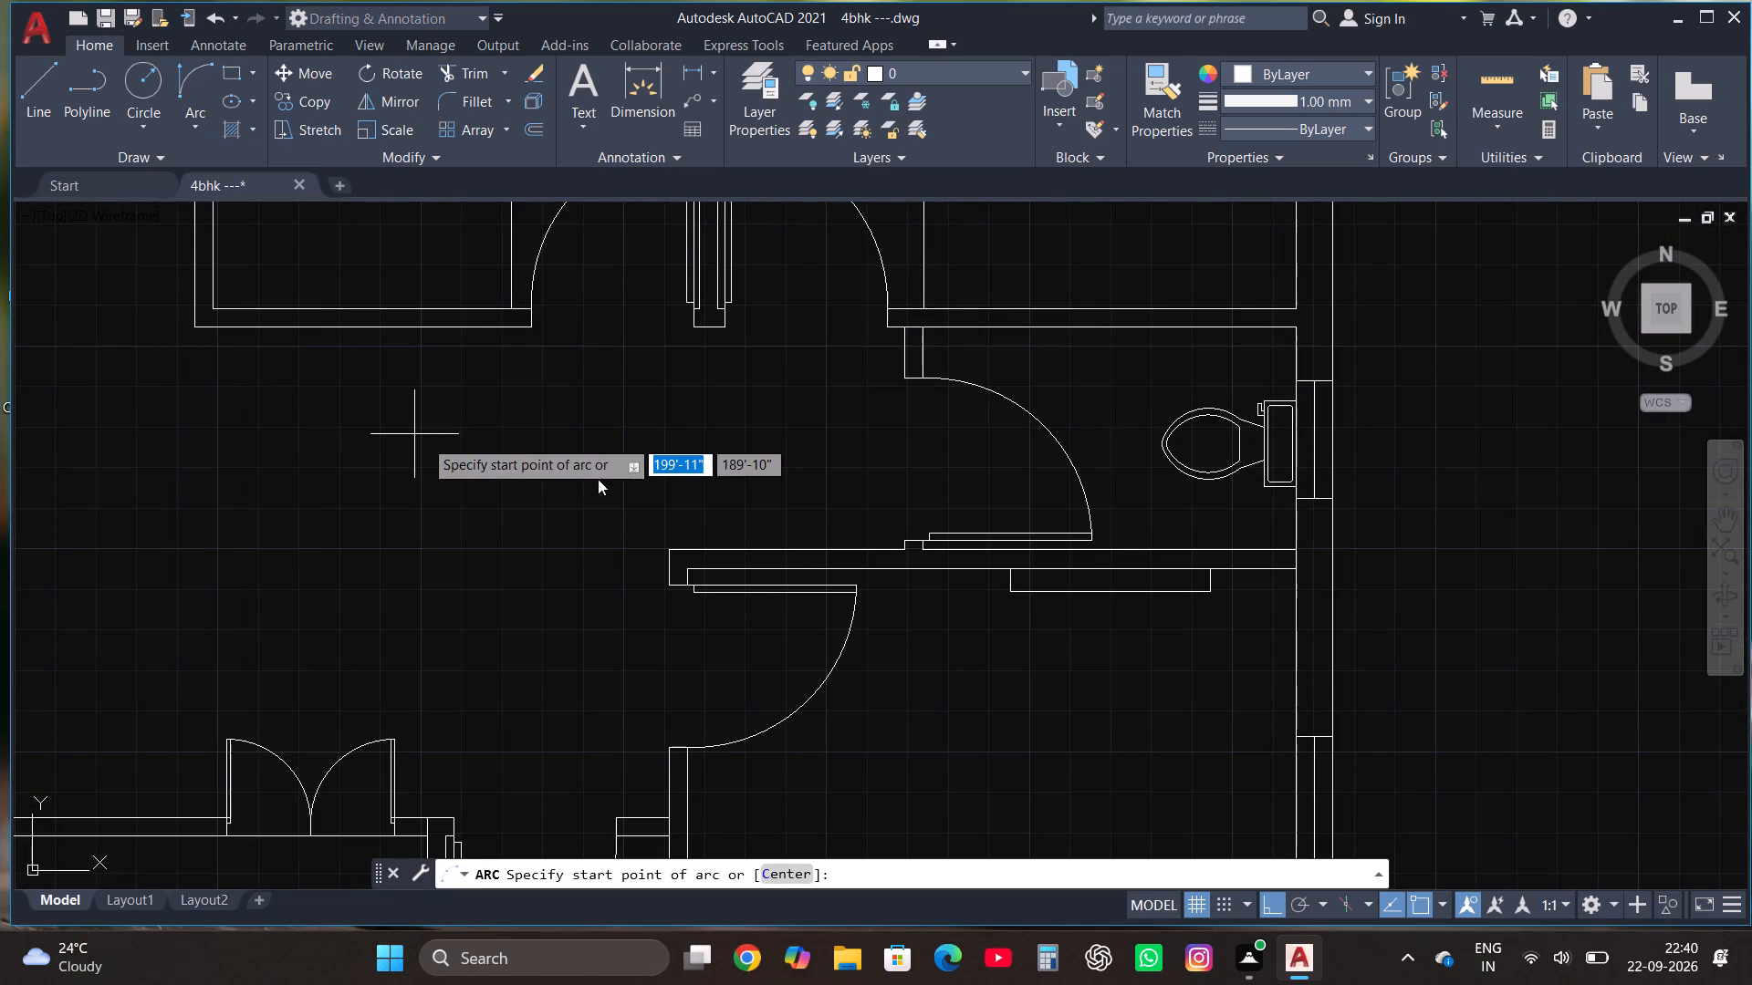
pyautogui.scroll(1, 761, 514)
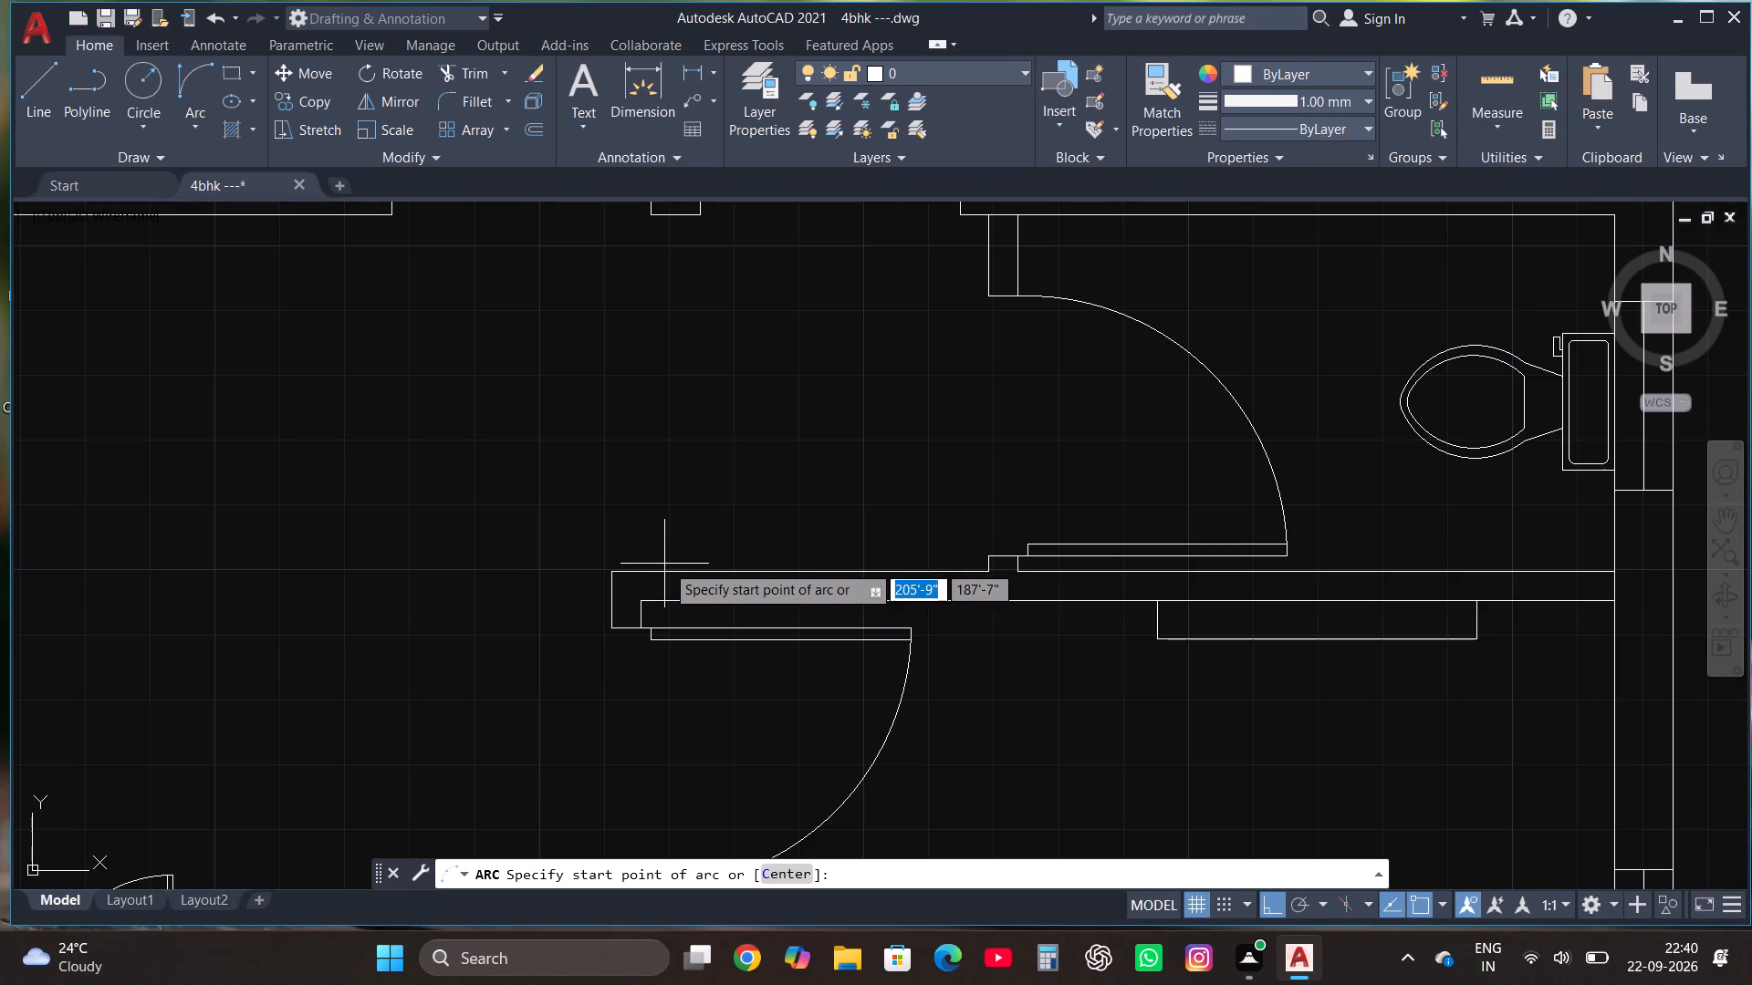
pyautogui.click(668, 569)
pyautogui.click(818, 569)
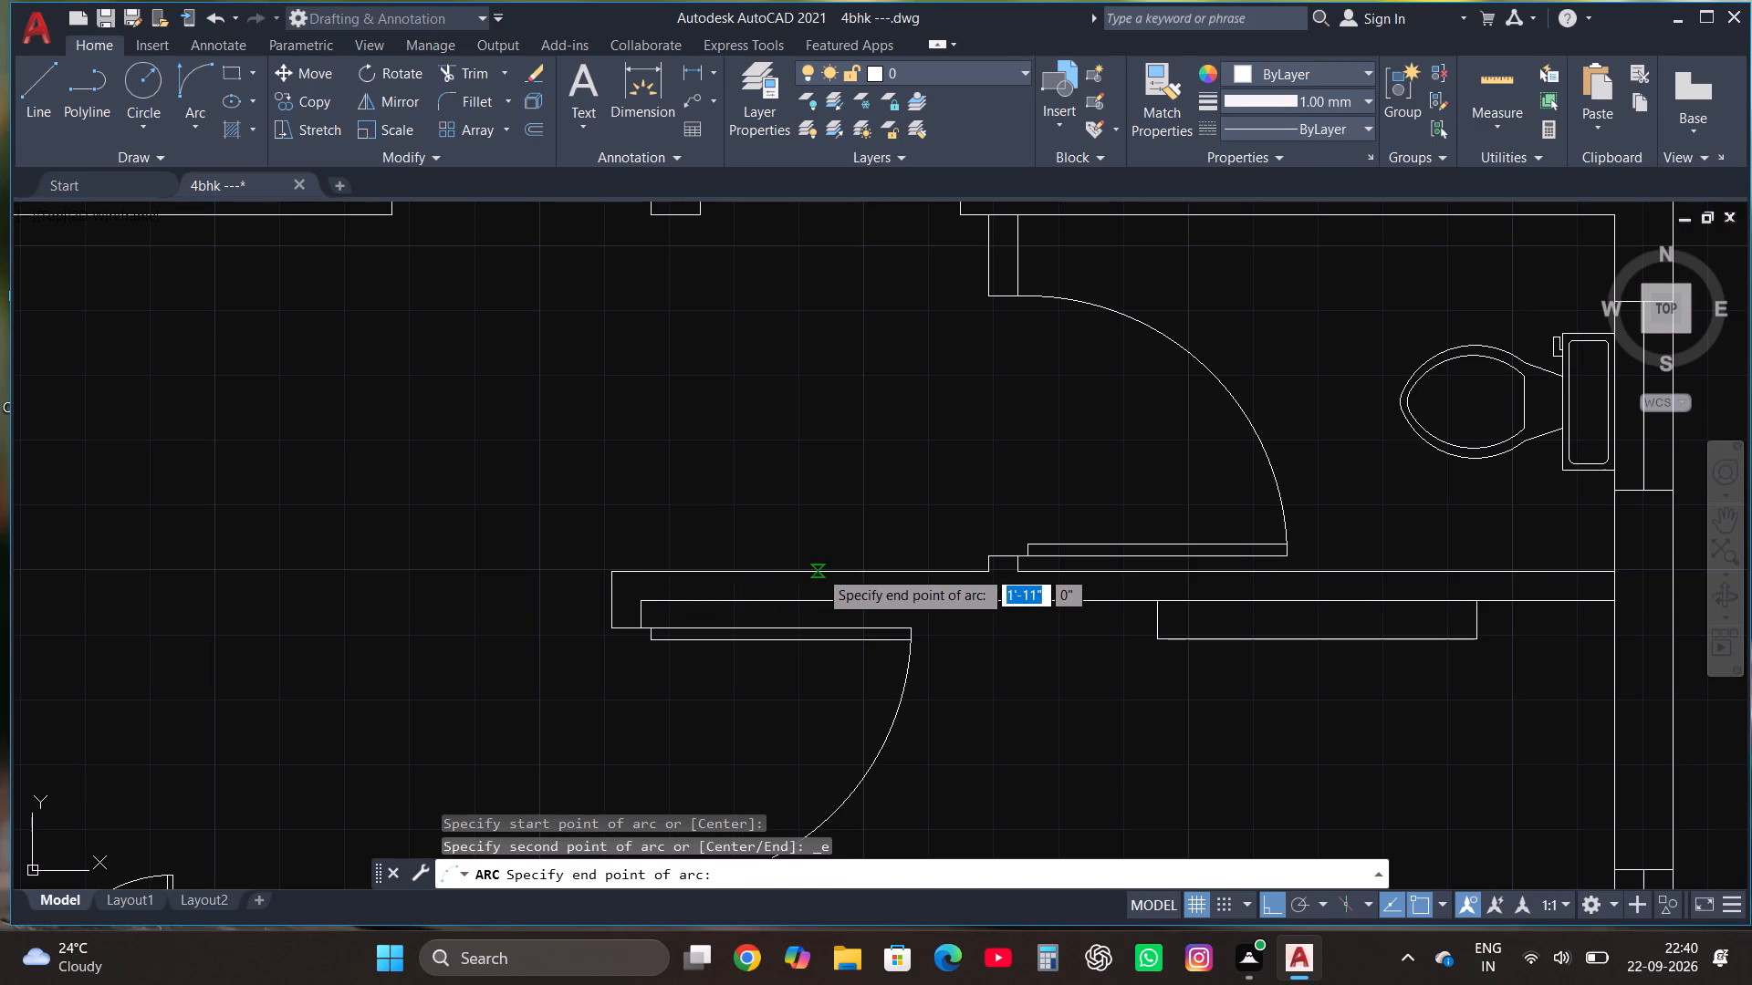
pyautogui.click(705, 415)
# Draw a tall, narrow sofa rectangle in the hall alongside the kitchen's east wall, from near the south wall up to just below the kitchen door.
pyautogui.scroll(-3, 828, 536)
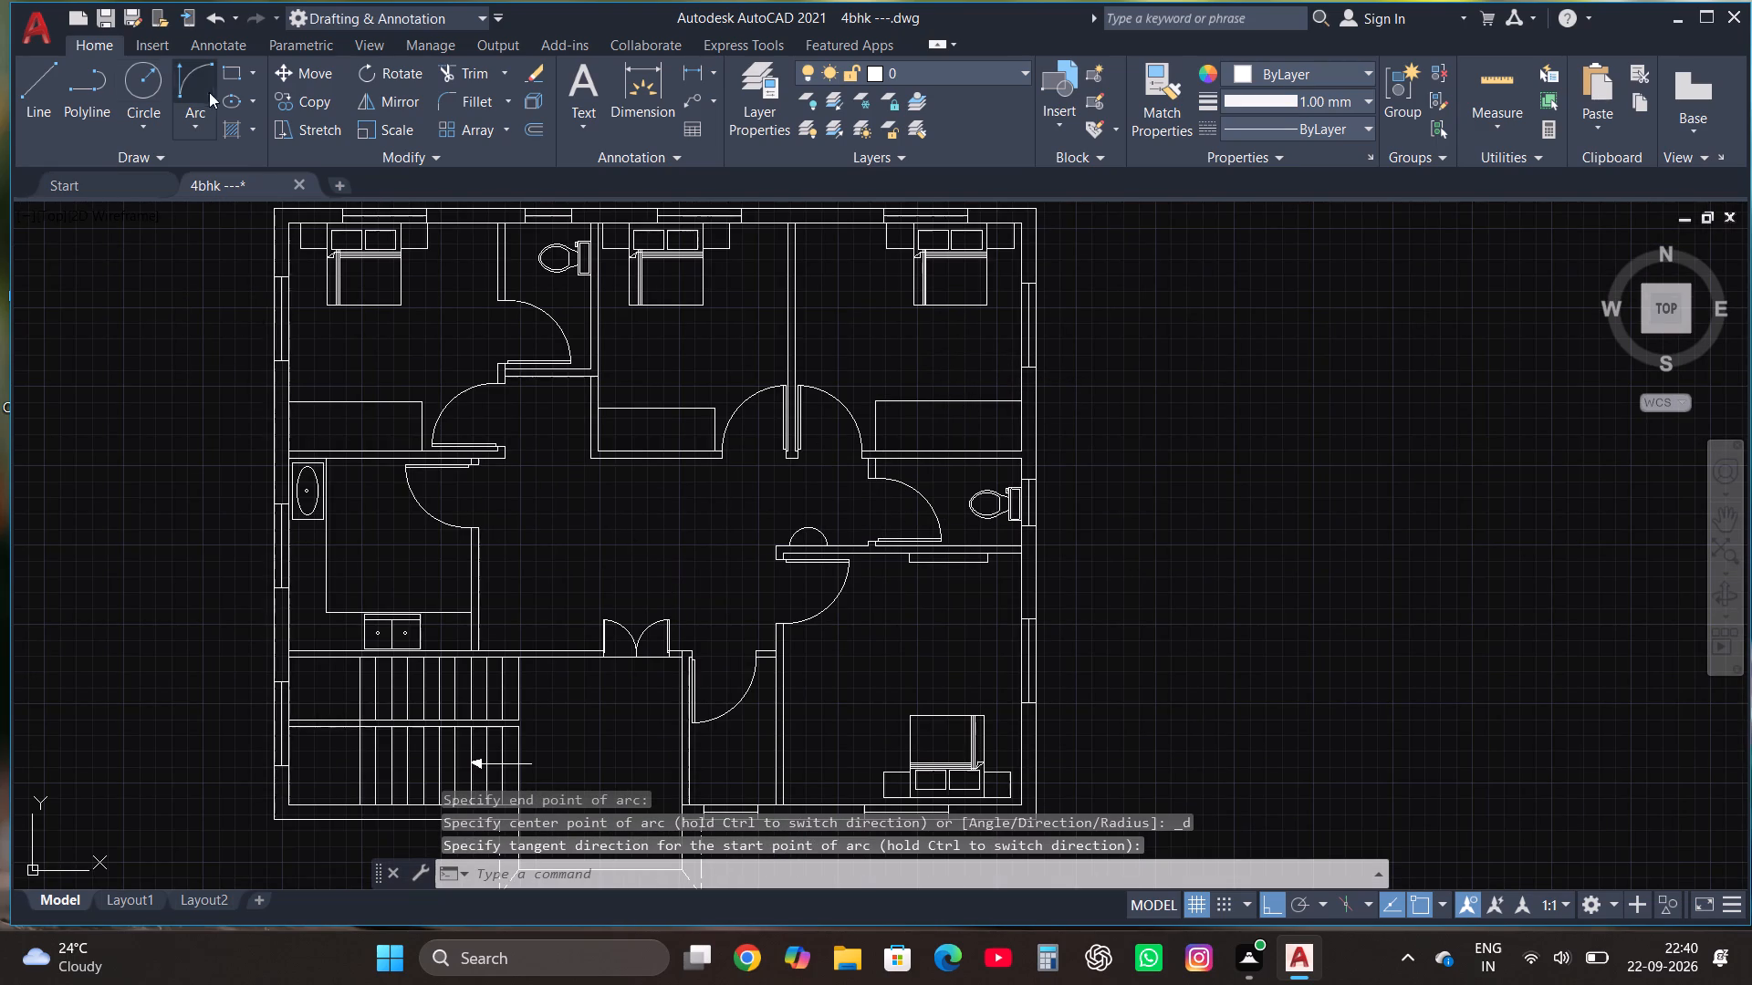
pyautogui.click(230, 64)
pyautogui.scroll(2, 486, 603)
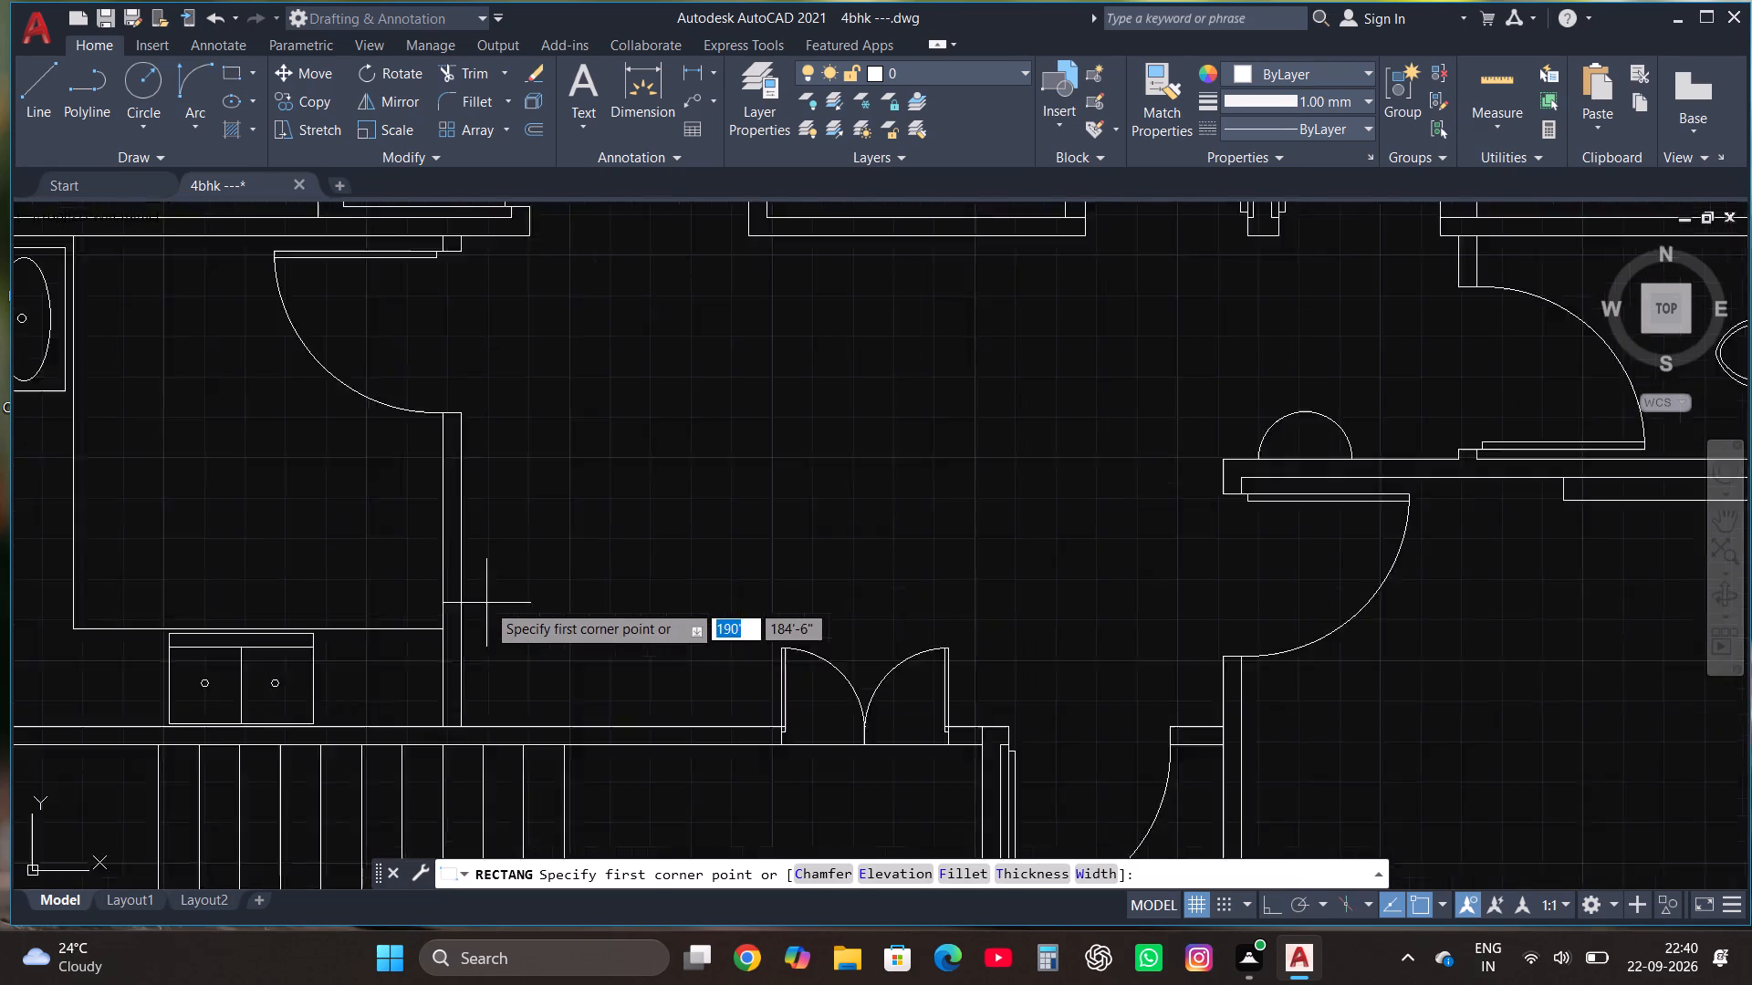
pyautogui.click(474, 700)
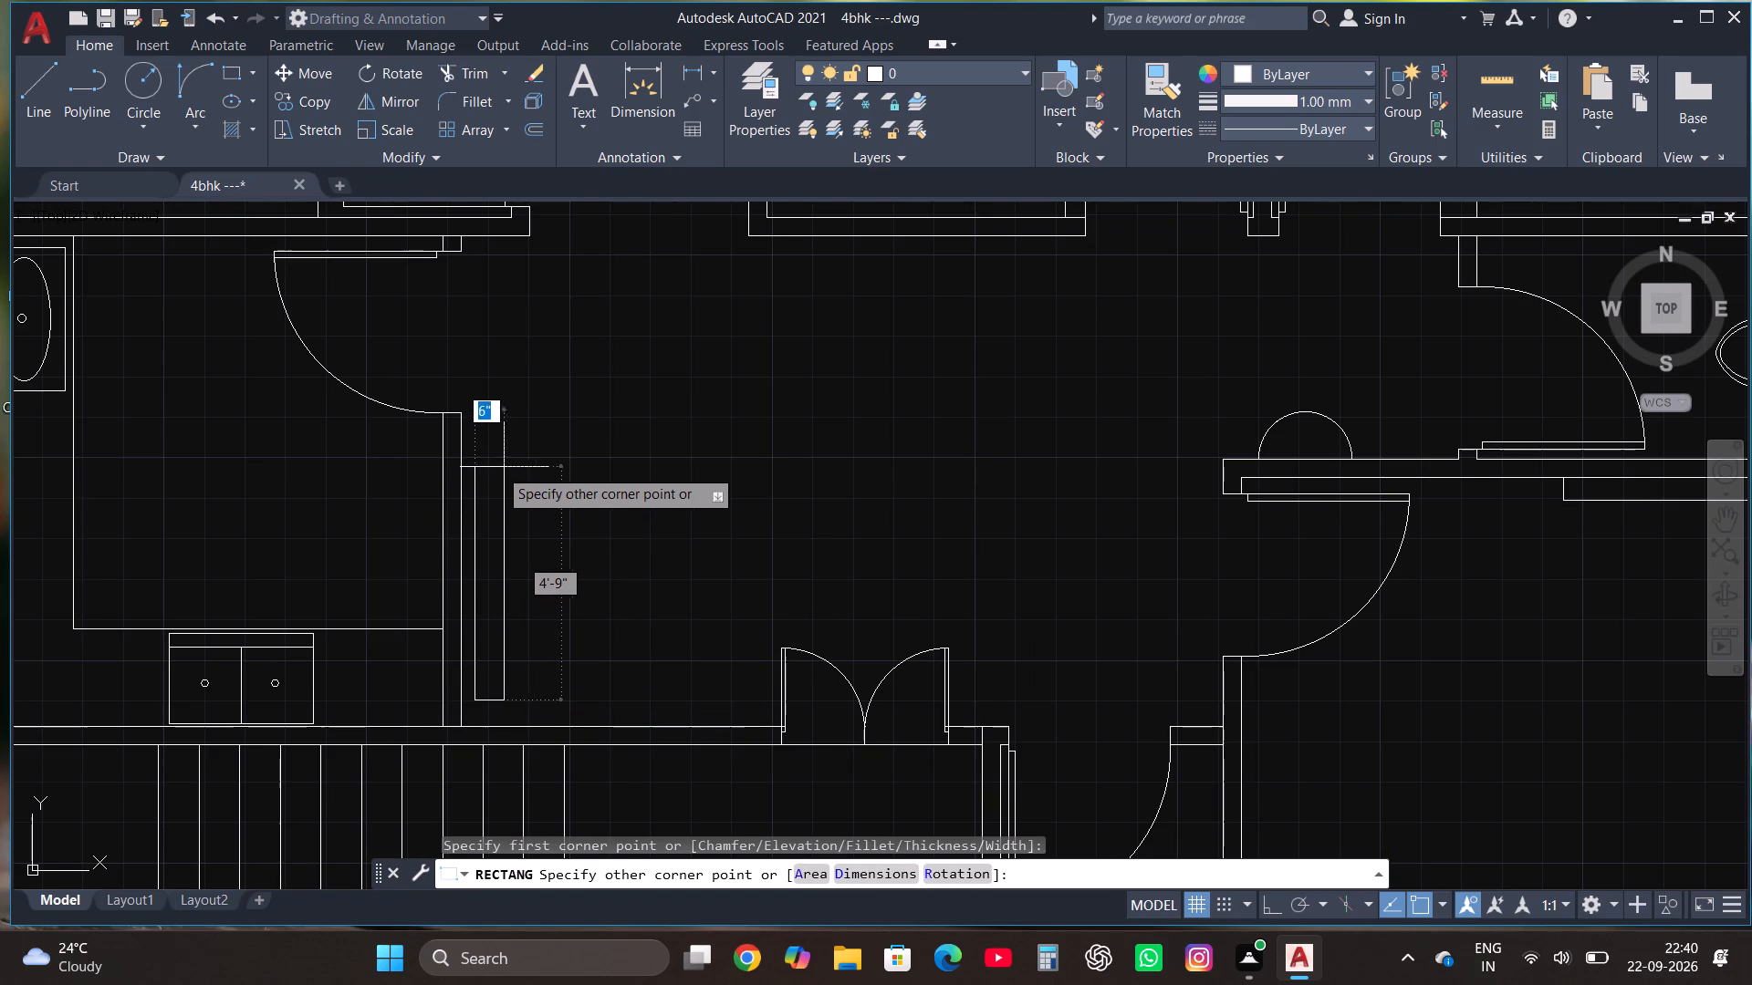
pyautogui.click(537, 440)
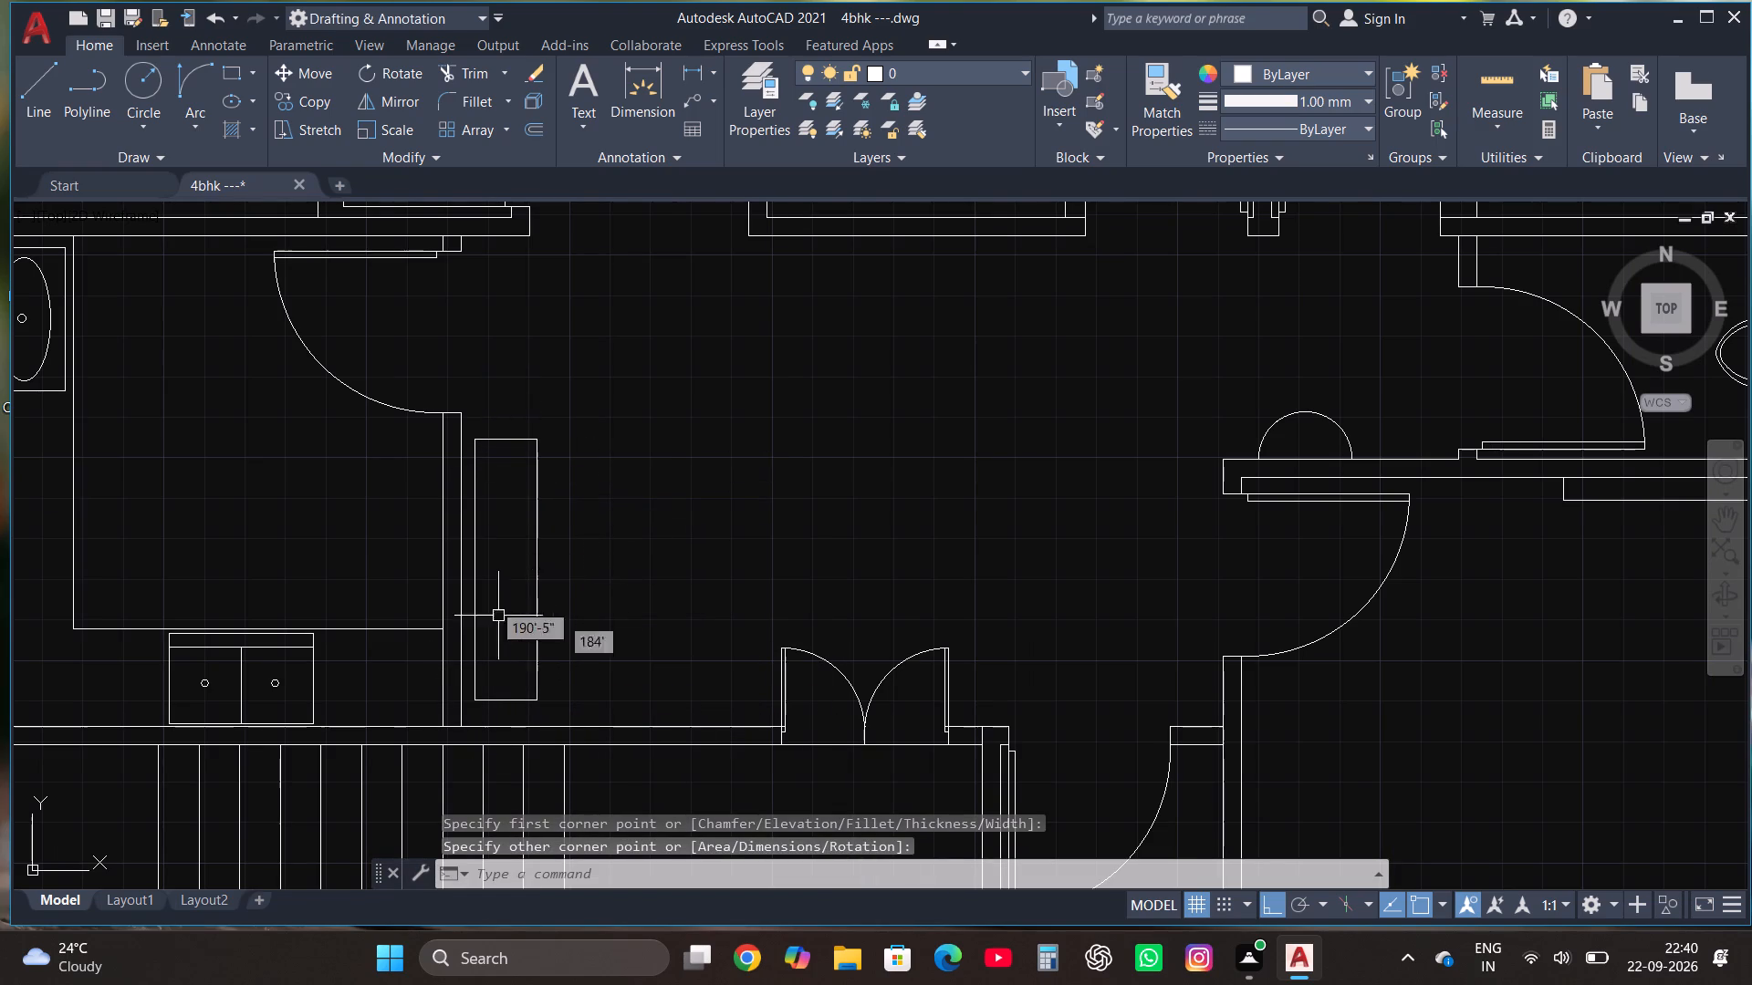
# Draw a rectangle about 5'-3" long eastward from the tall sofa rectangle's southwest corner, forming an L along the hall's south wall.
pyautogui.click(229, 74)
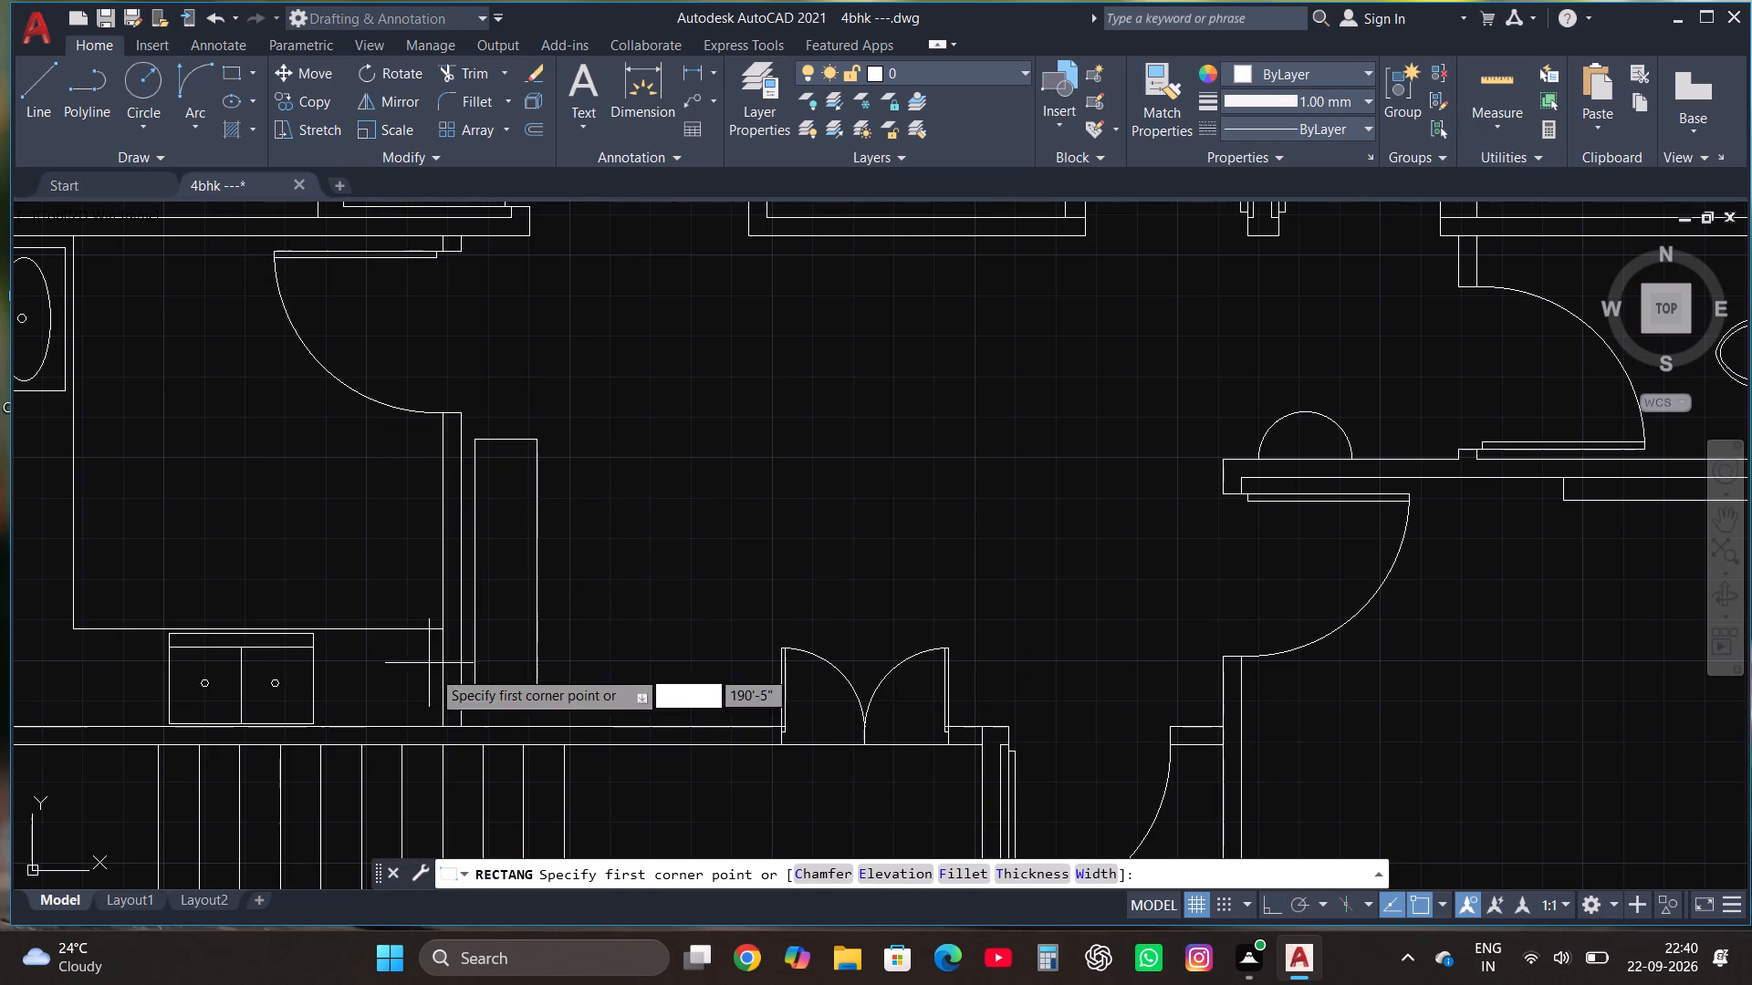
pyautogui.click(474, 699)
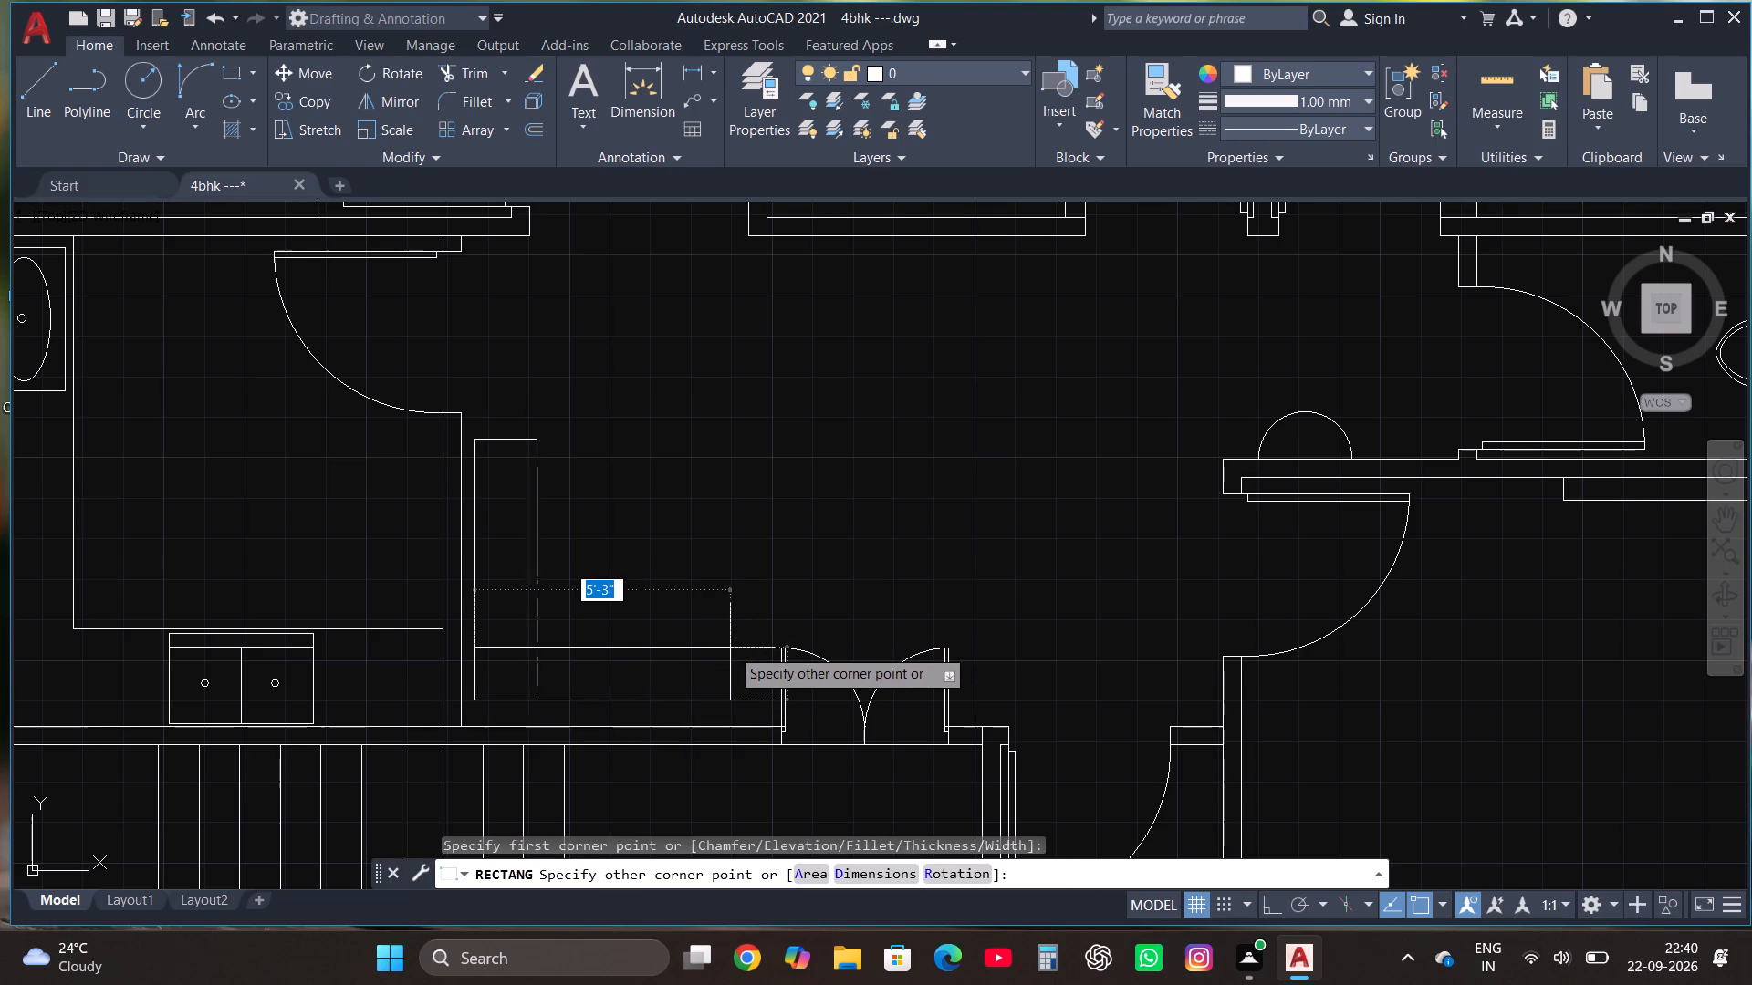
pyautogui.click(730, 648)
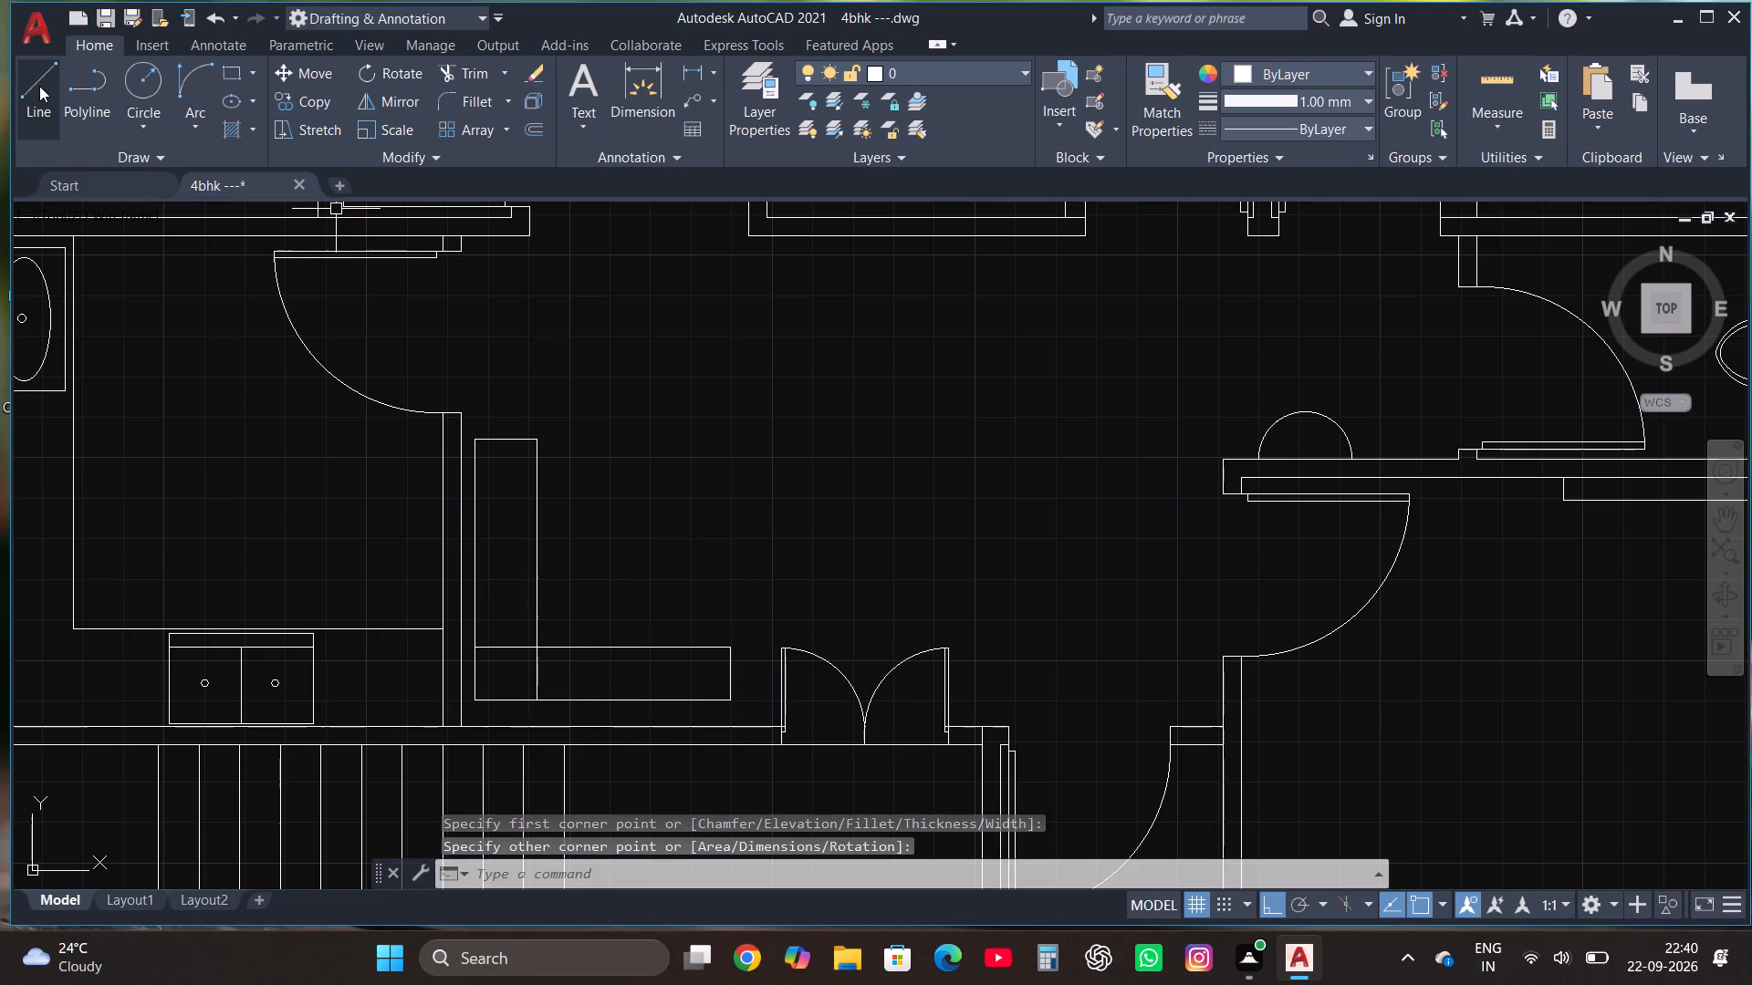
# Draw a horizontal dividing line across the tall sofa rectangle north of the corner, and trim the part extending past its east edge.
pyautogui.click(39, 86)
pyautogui.scroll(1, 517, 628)
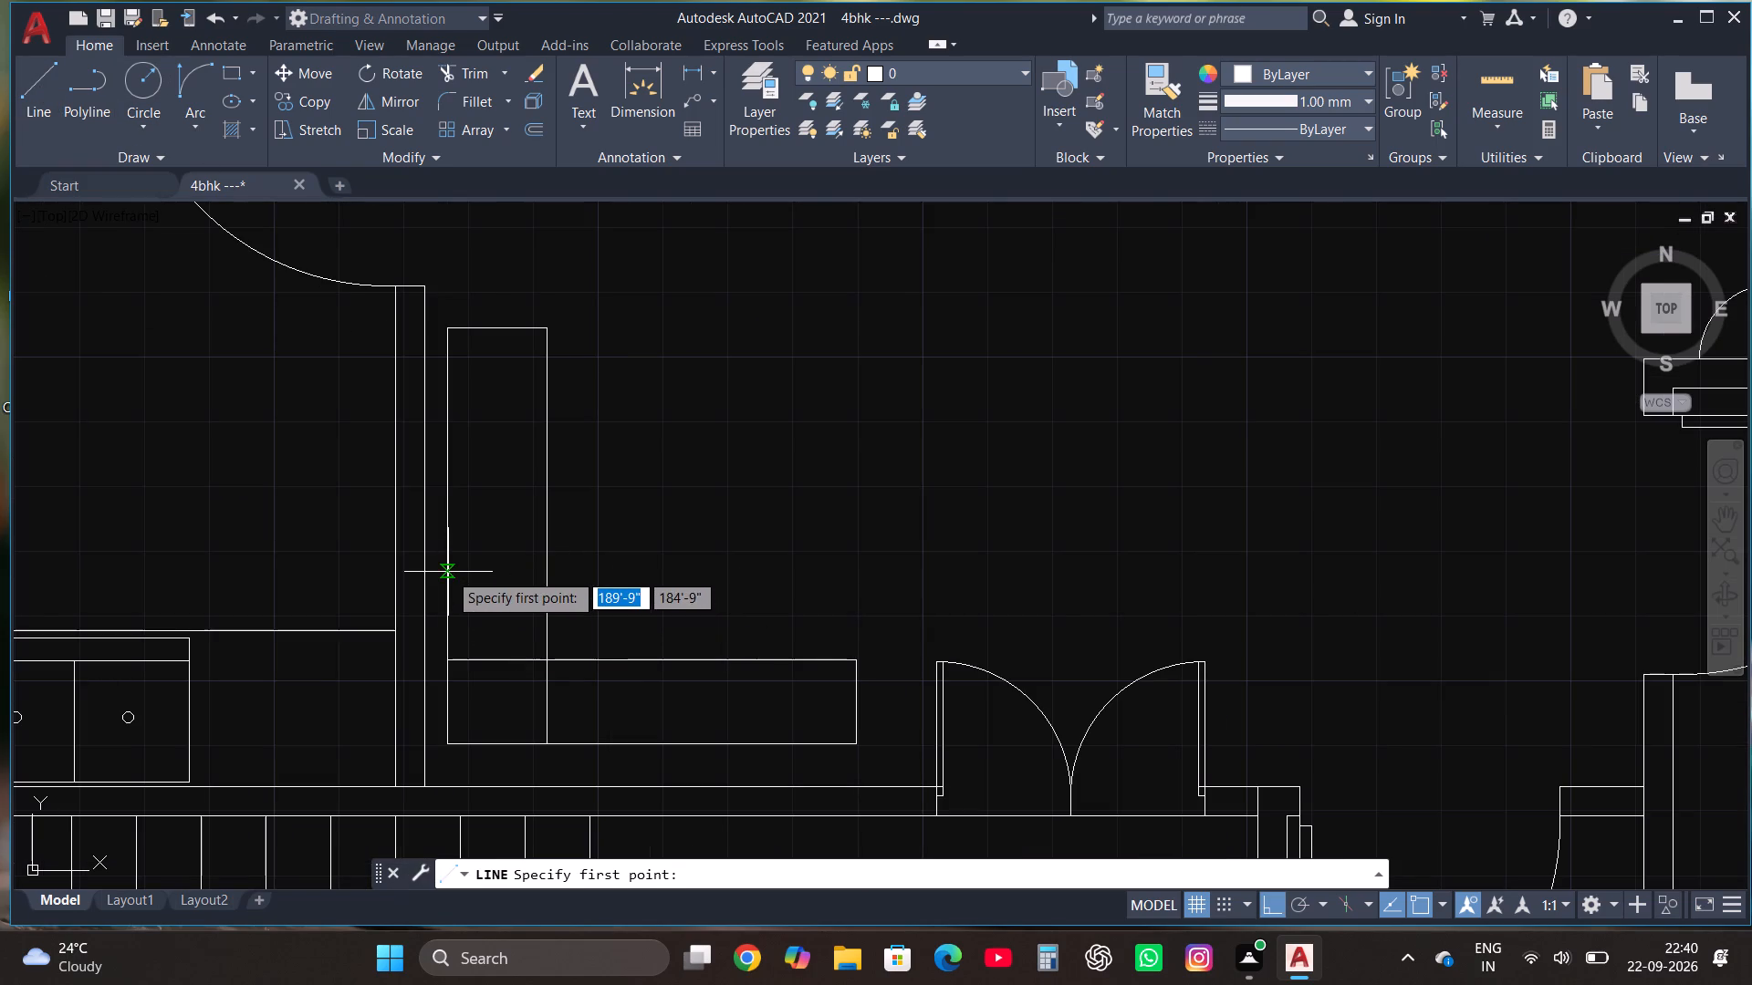
pyautogui.click(448, 572)
pyautogui.click(596, 572)
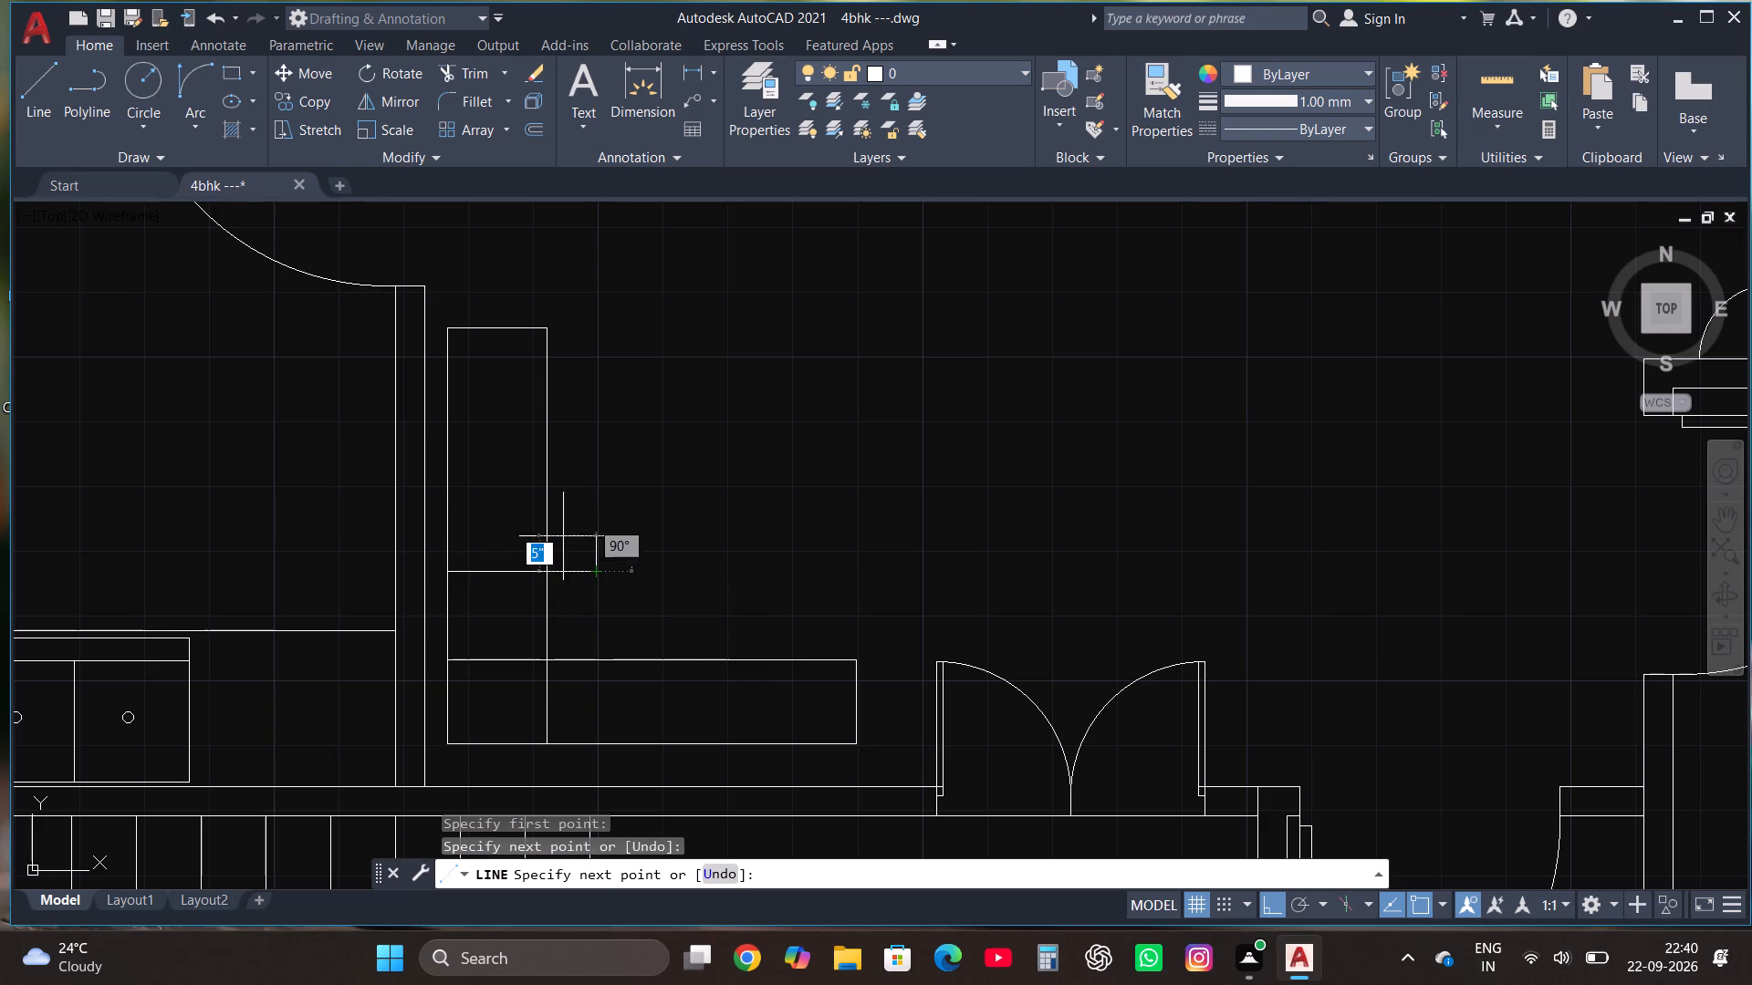
pyautogui.click(457, 76)
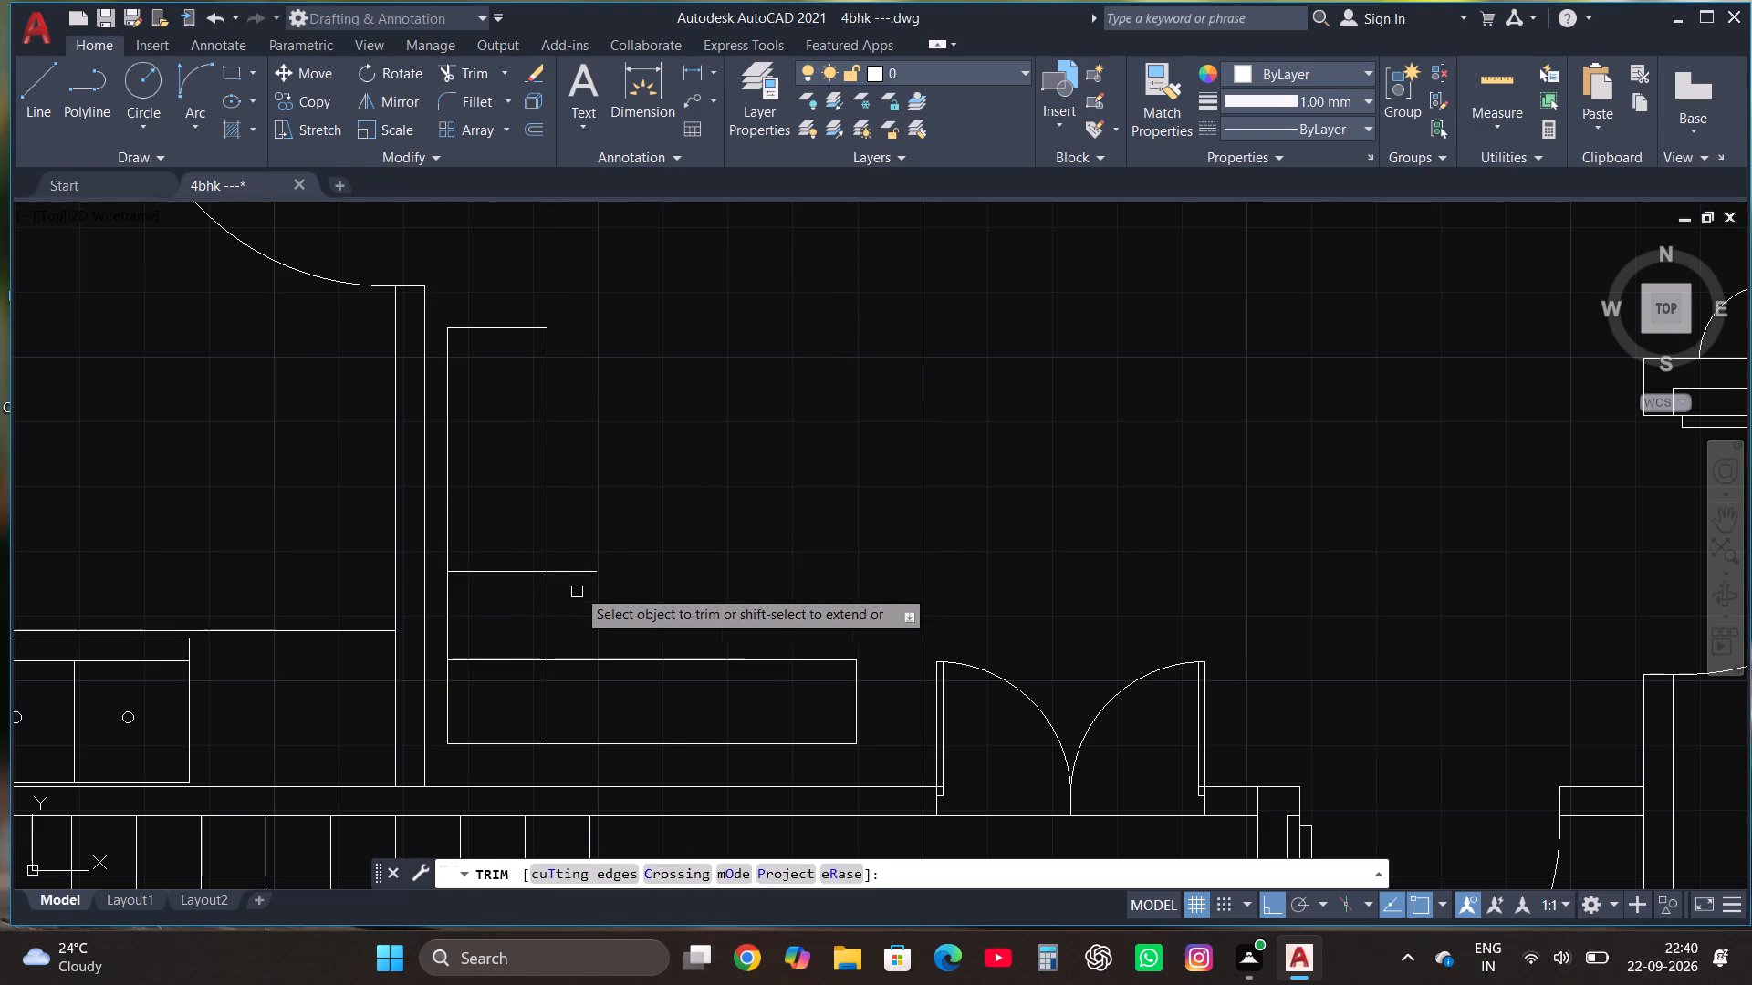
pyautogui.click(578, 564)
pyautogui.click(576, 598)
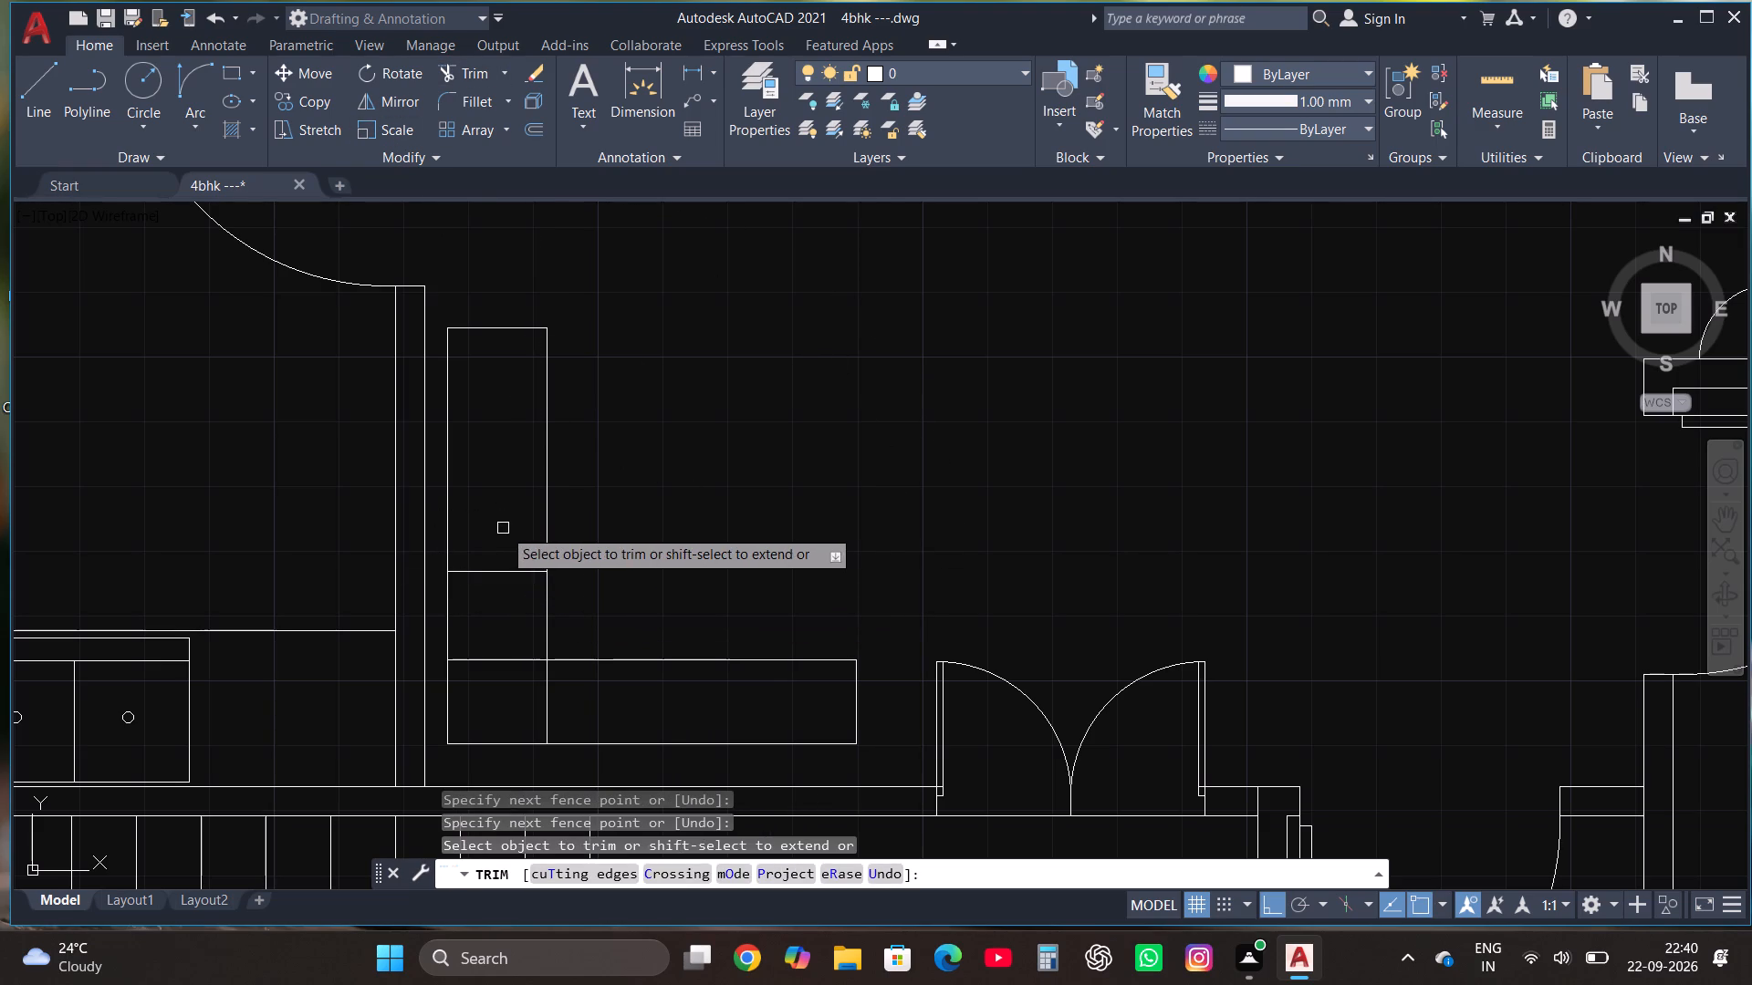
pyautogui.press('Escape')
# Copy the dividing line twice northward within the tall sofa rectangle using the Multiple option, with the farther copy about 2'-3" away.
pyautogui.click(499, 576)
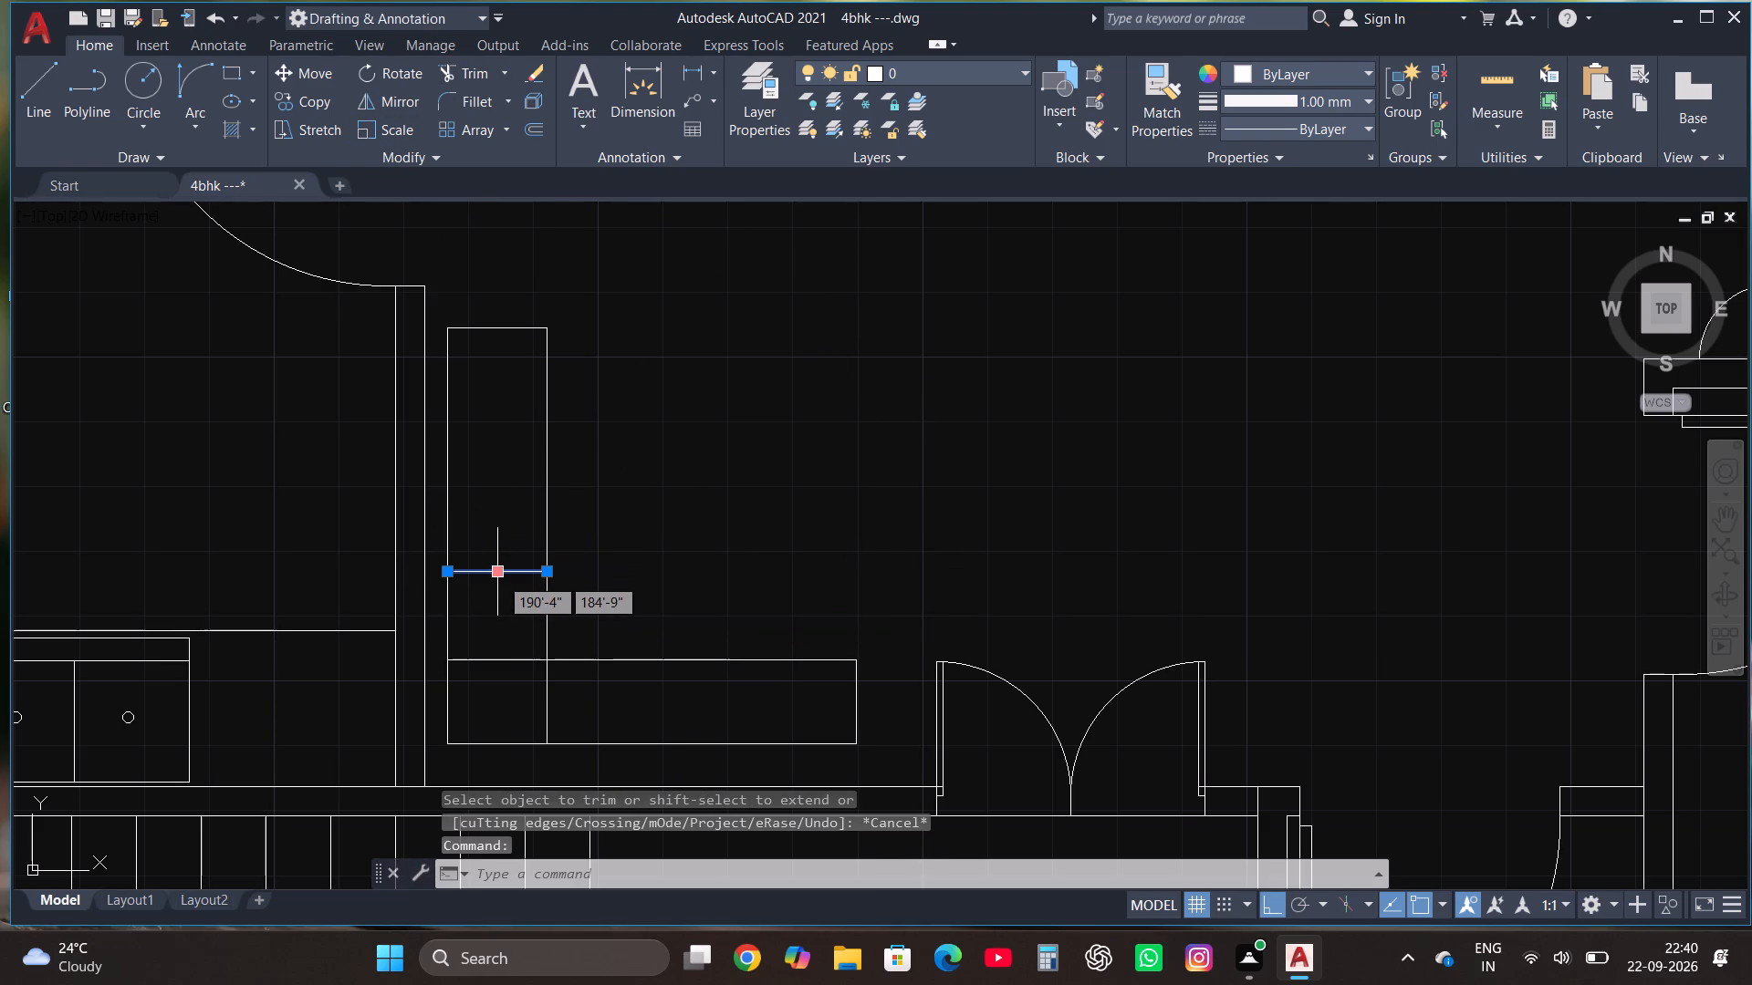
pyautogui.click(313, 103)
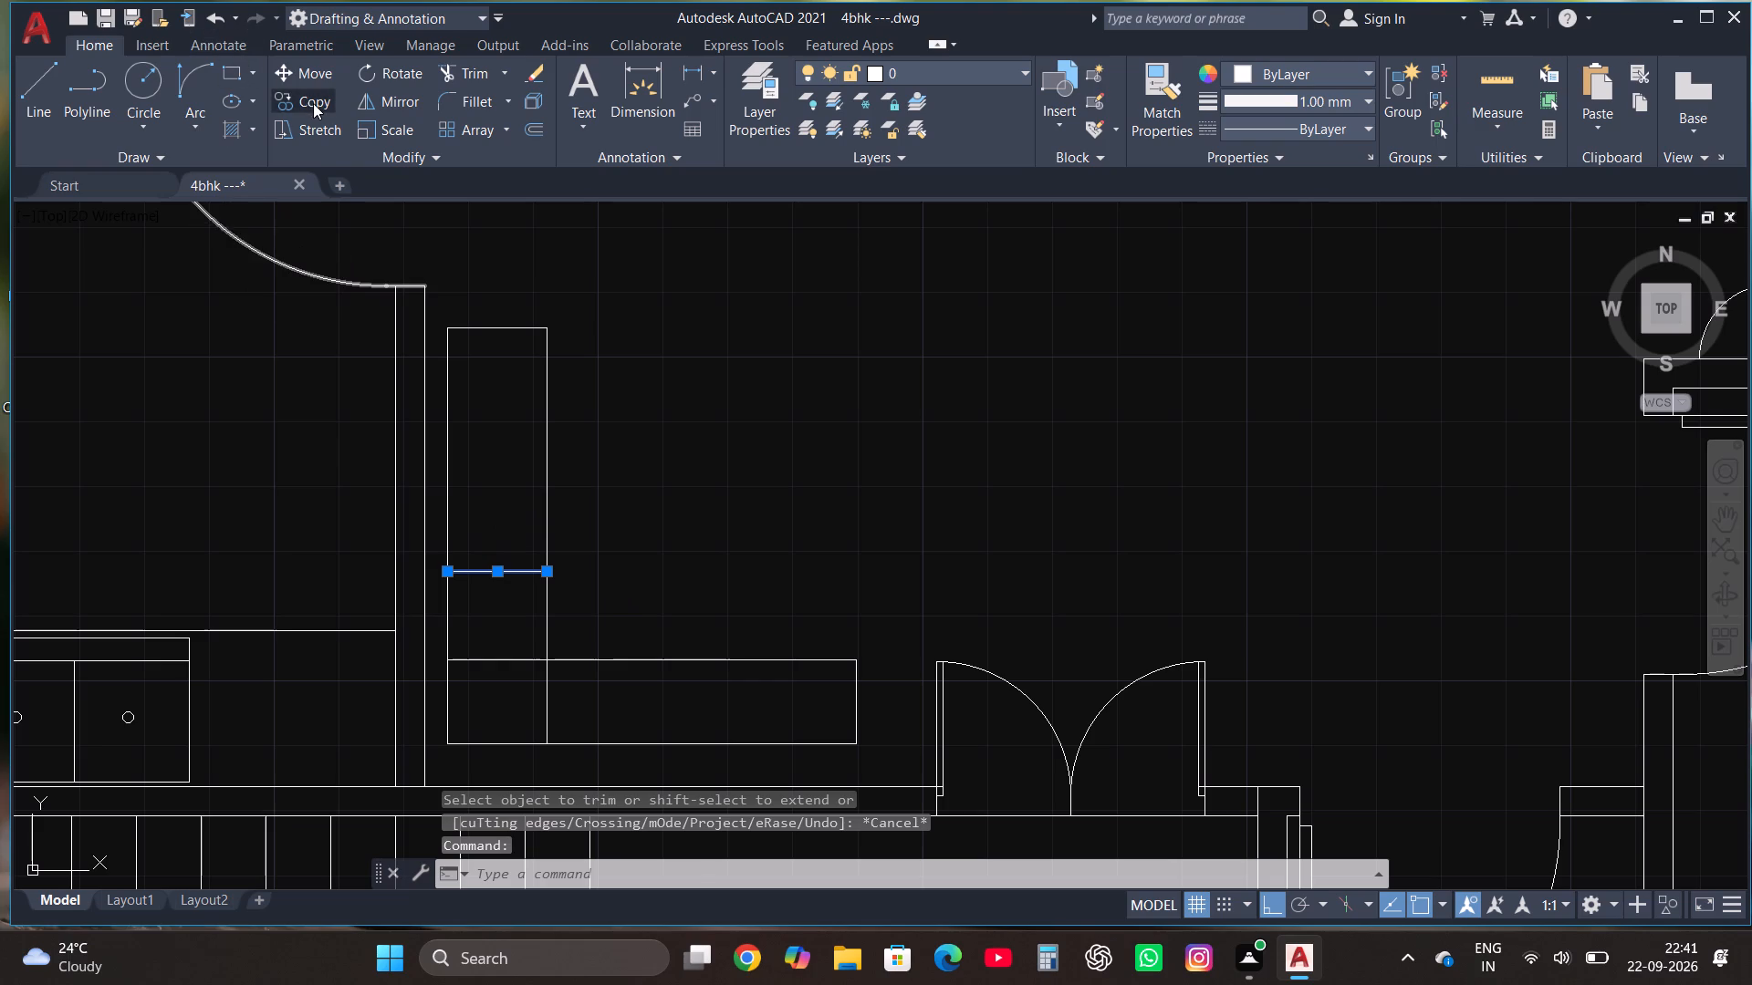
pyautogui.click(875, 870)
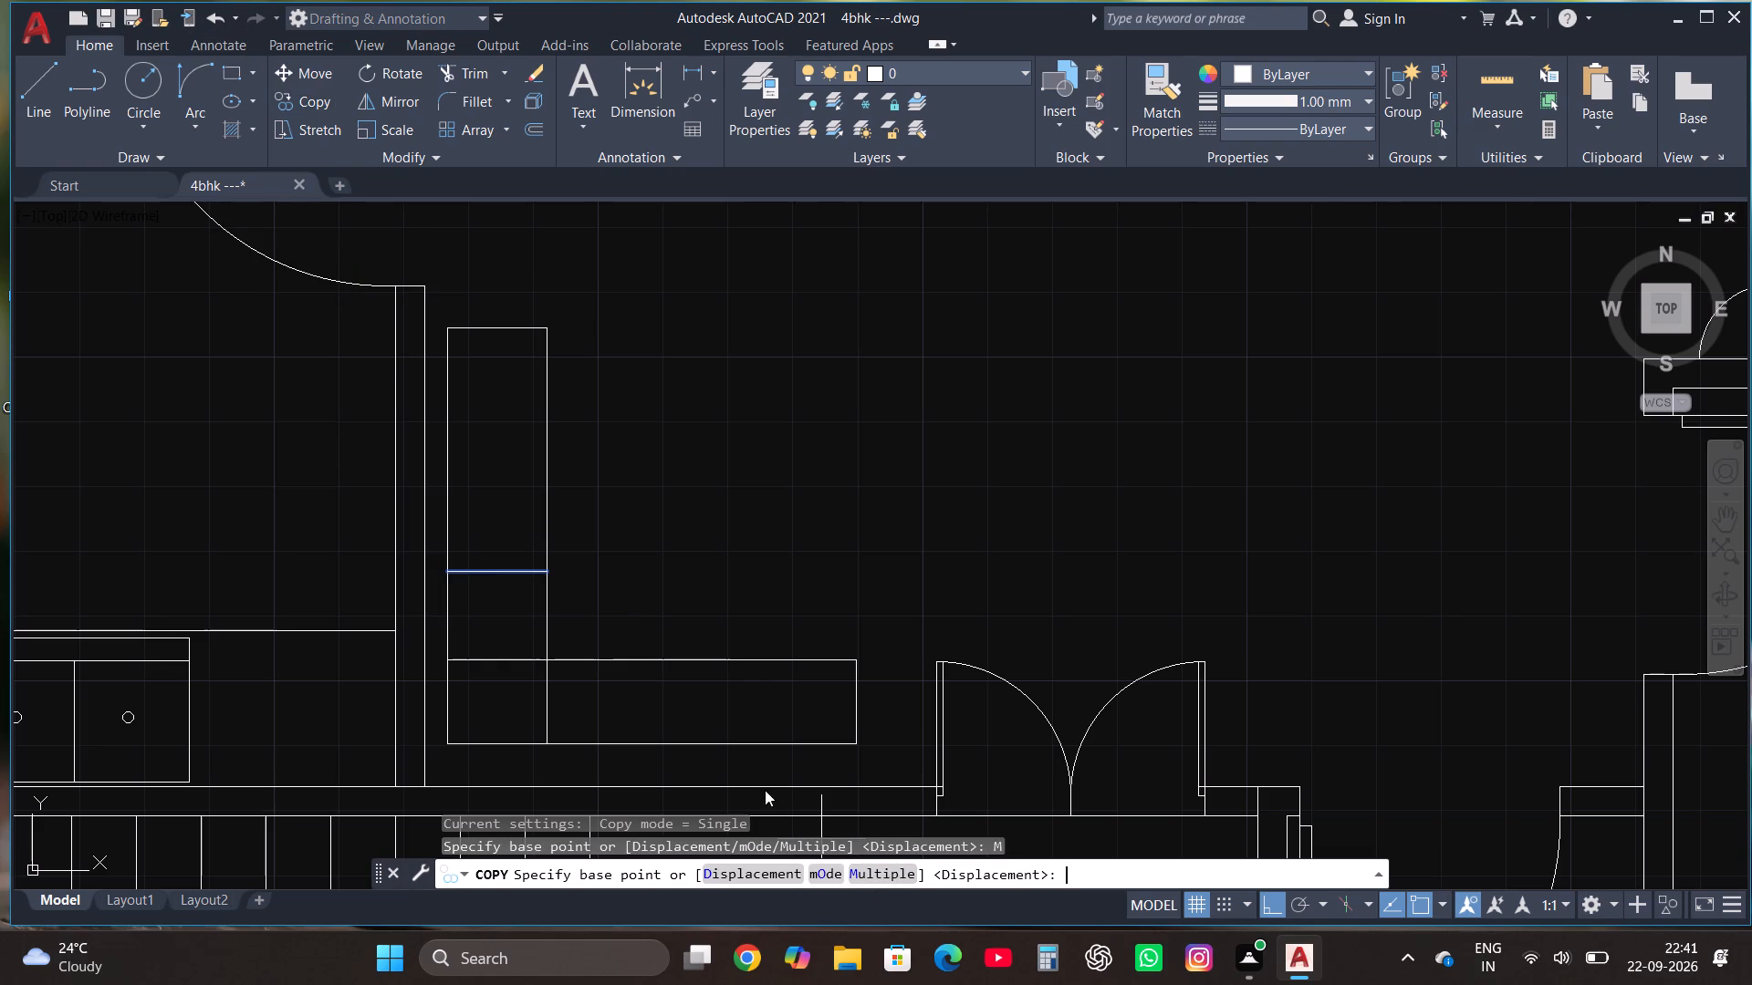
pyautogui.click(495, 577)
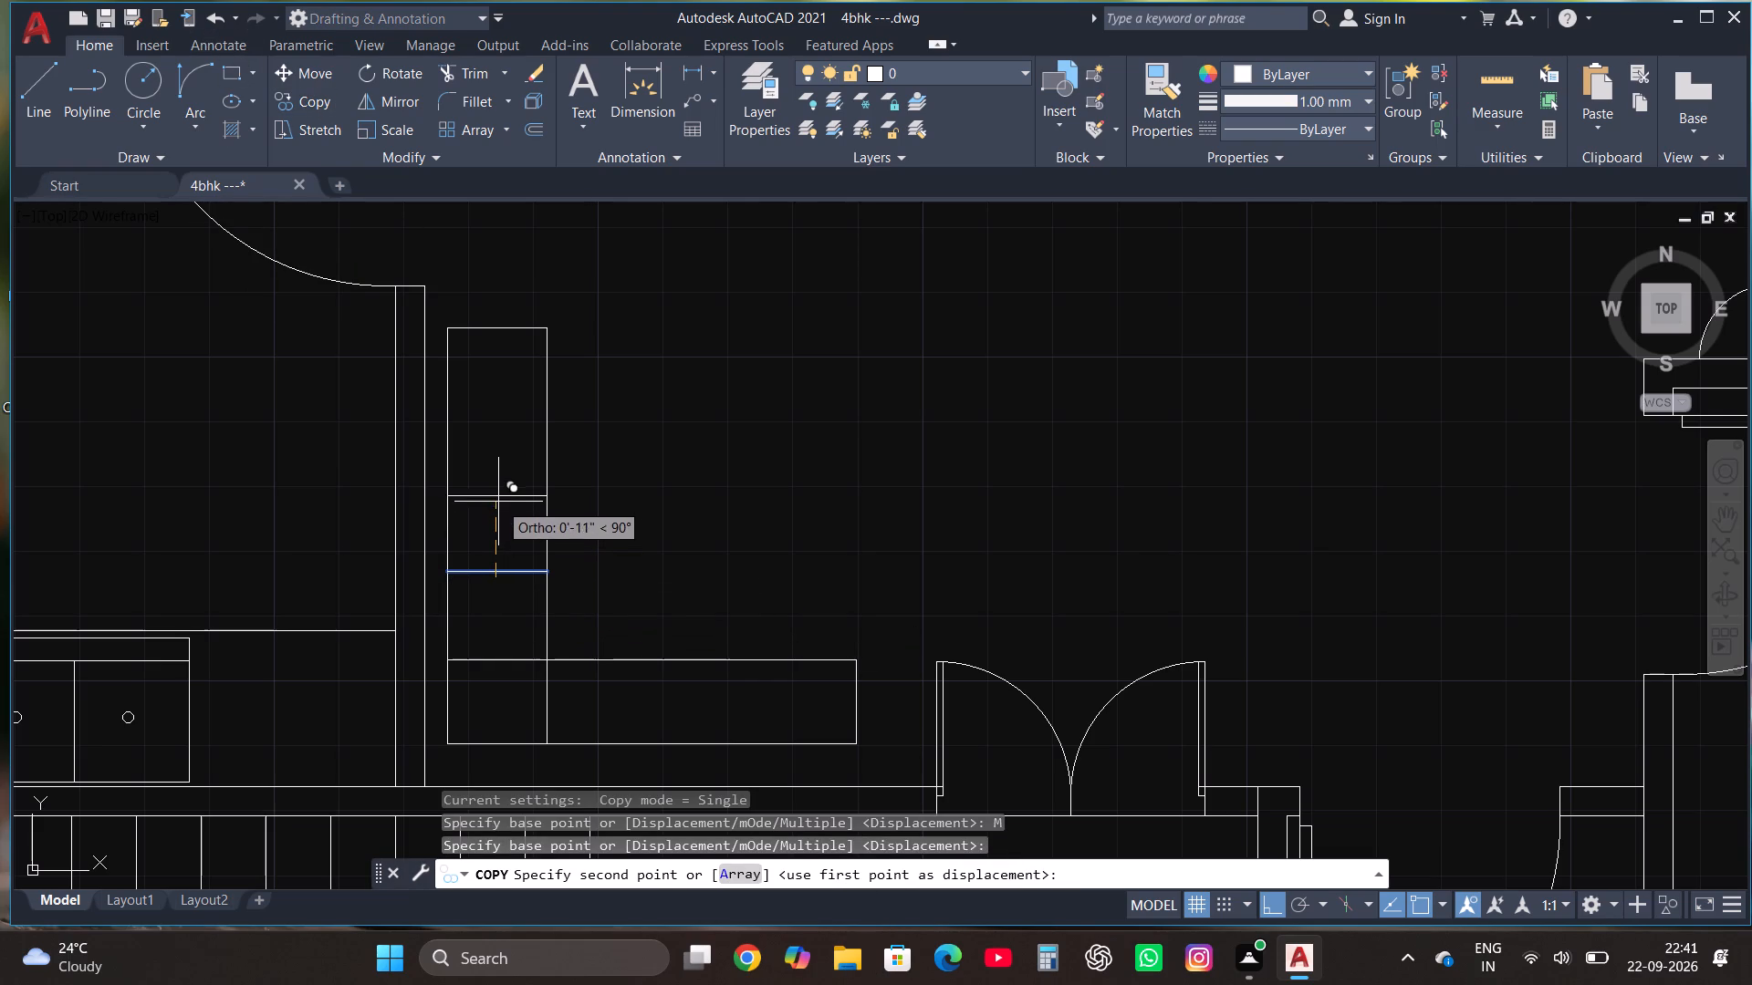
pyautogui.click(498, 486)
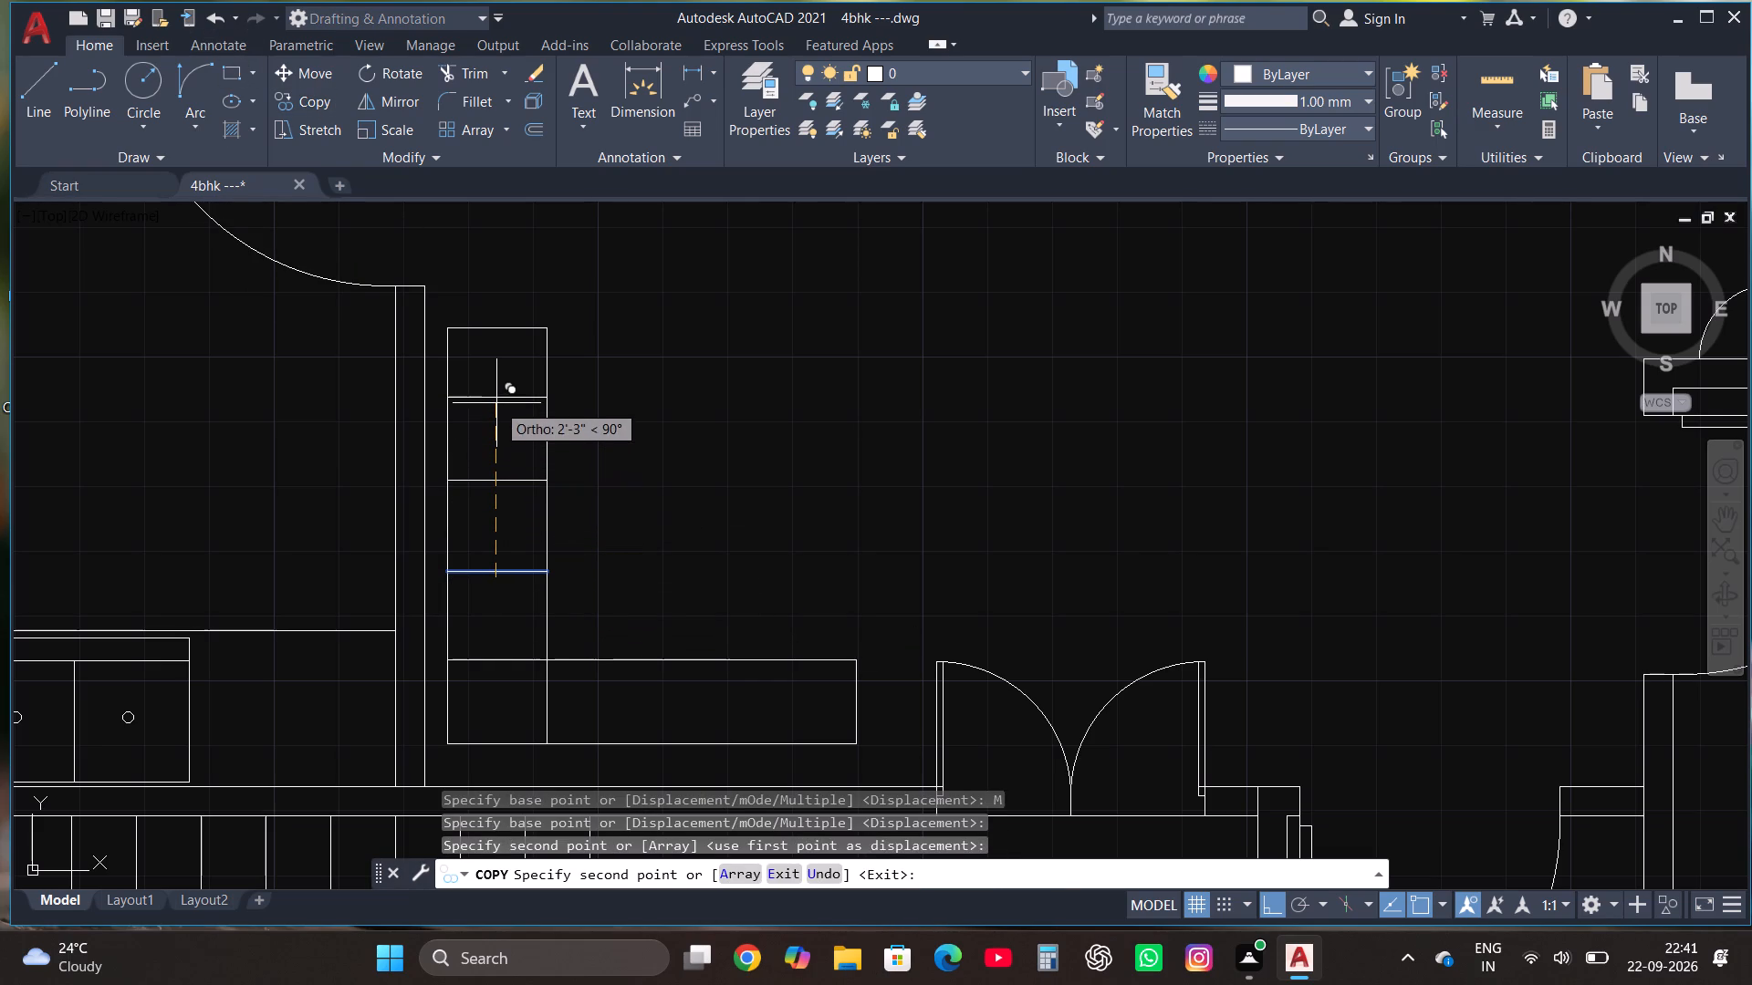
pyautogui.click(496, 400)
pyautogui.press('Escape')
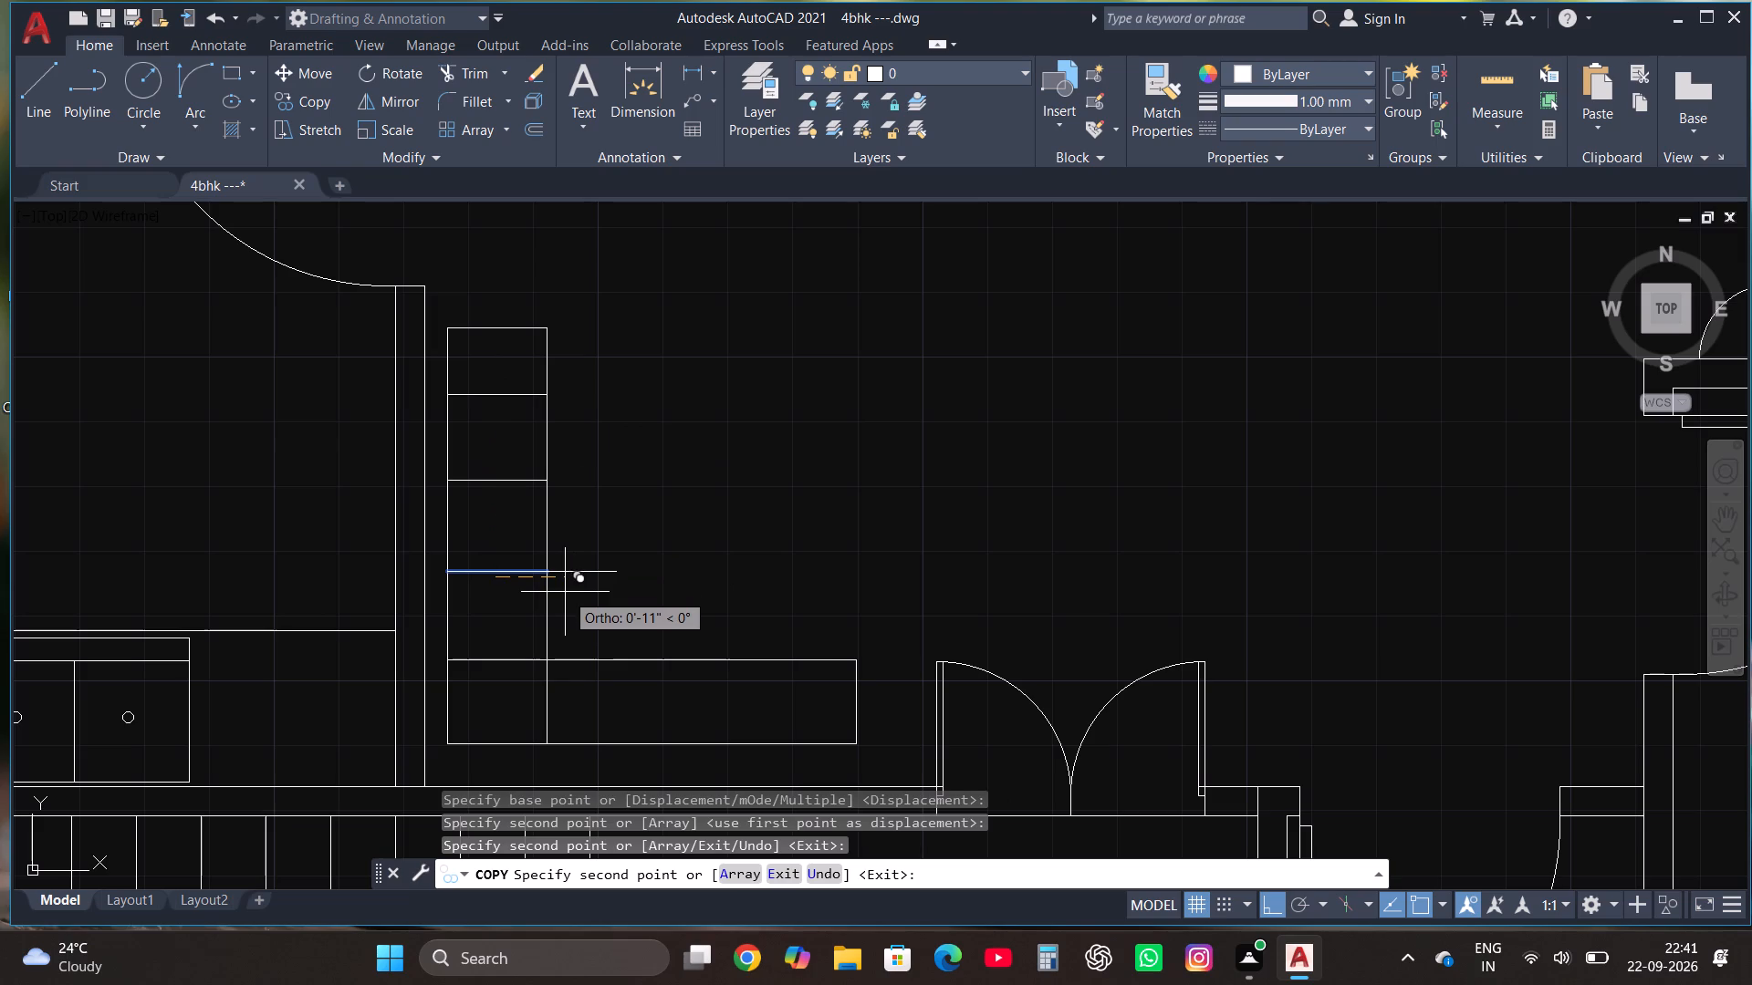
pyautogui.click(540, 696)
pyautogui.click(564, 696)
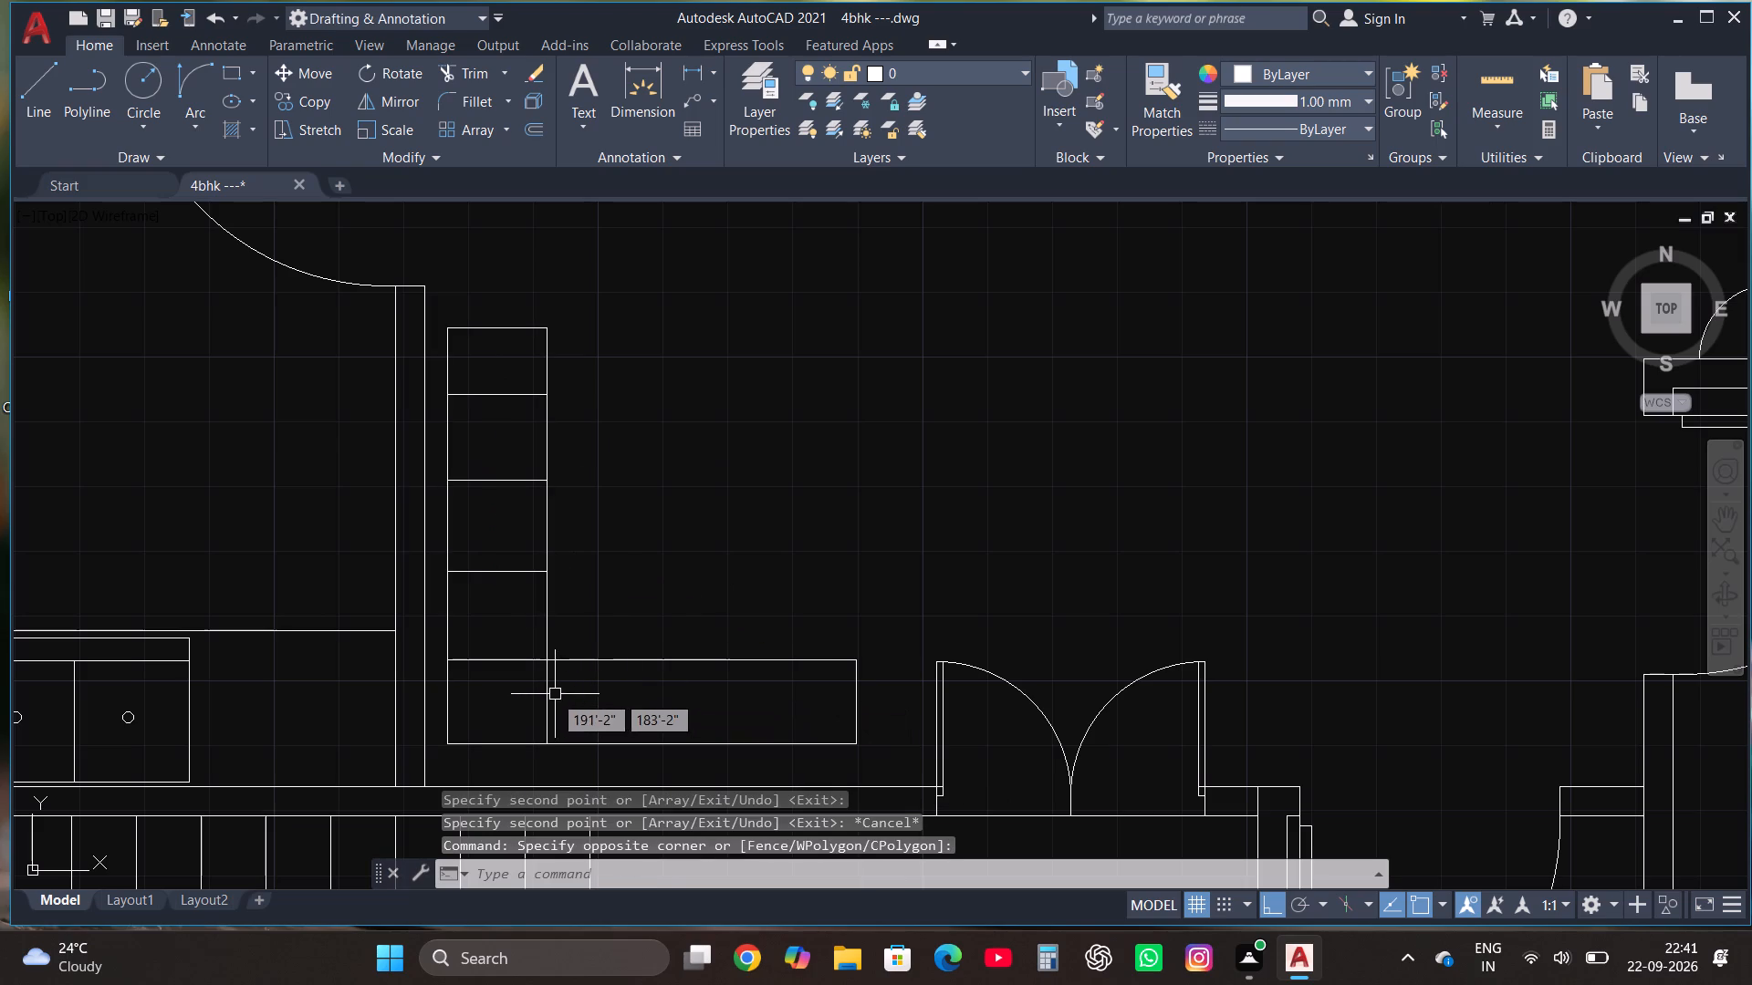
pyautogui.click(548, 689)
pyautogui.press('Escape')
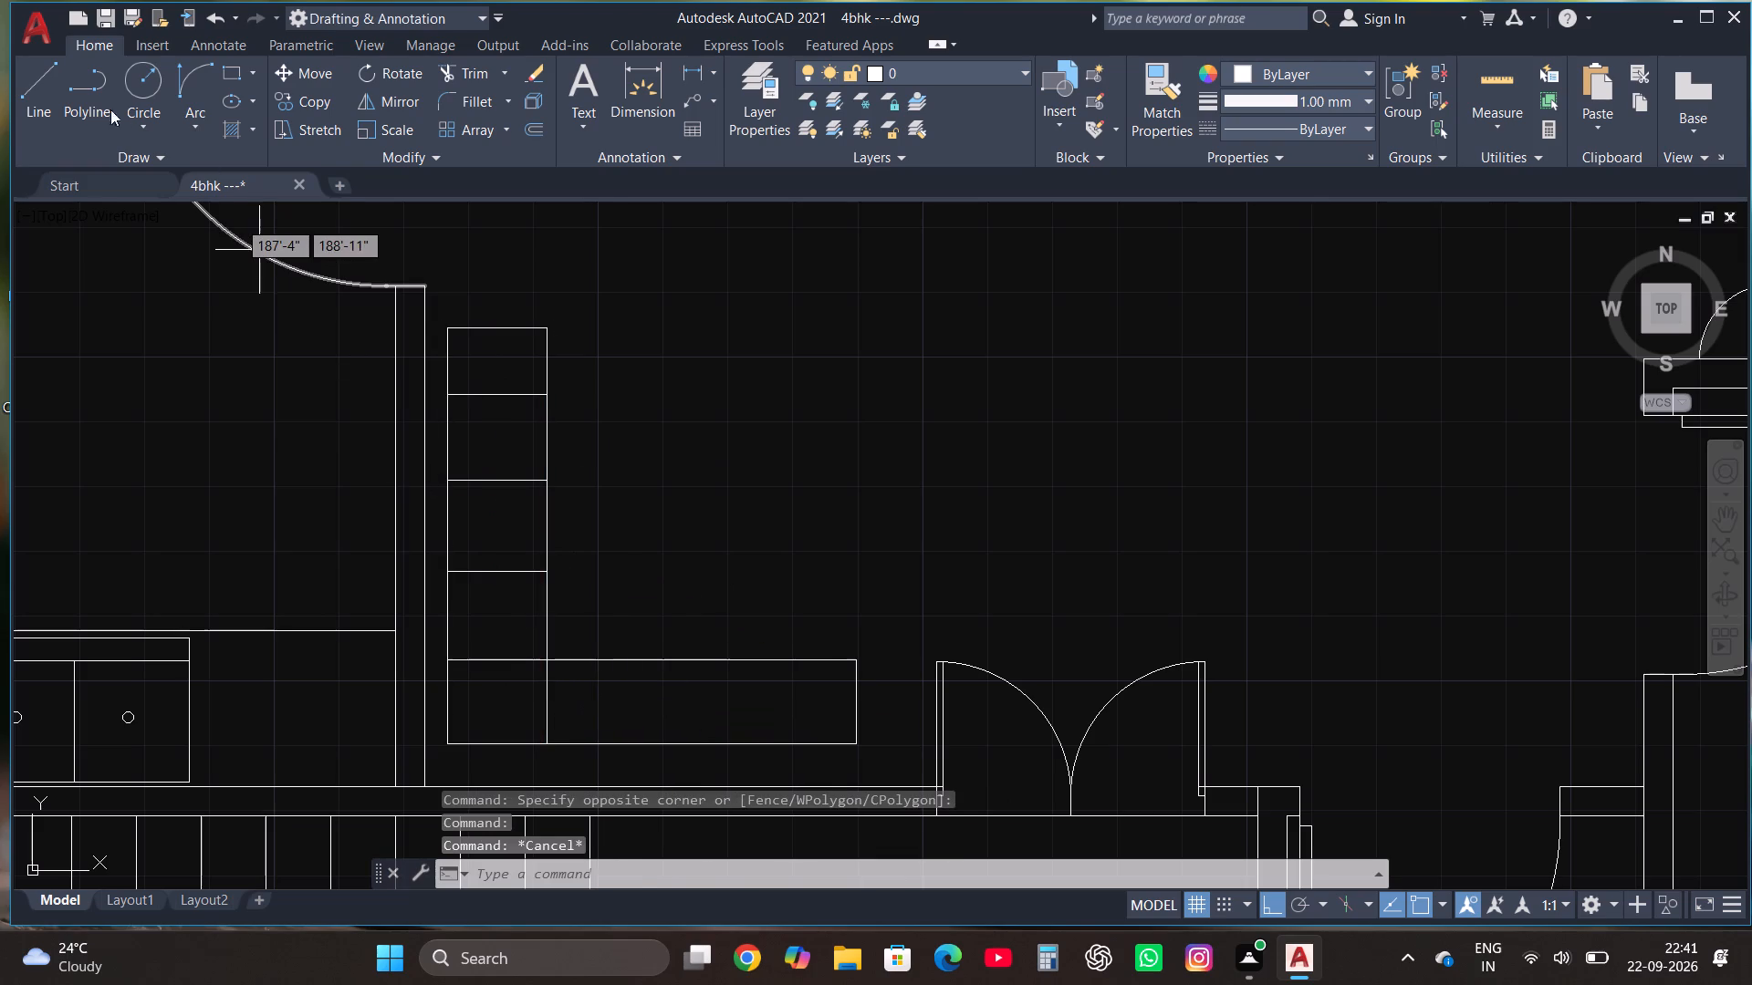
# Draw a vertical dividing line across the sofa's south arm, east of the corner seat, and trim the part extending past its north edge.
pyautogui.click(41, 91)
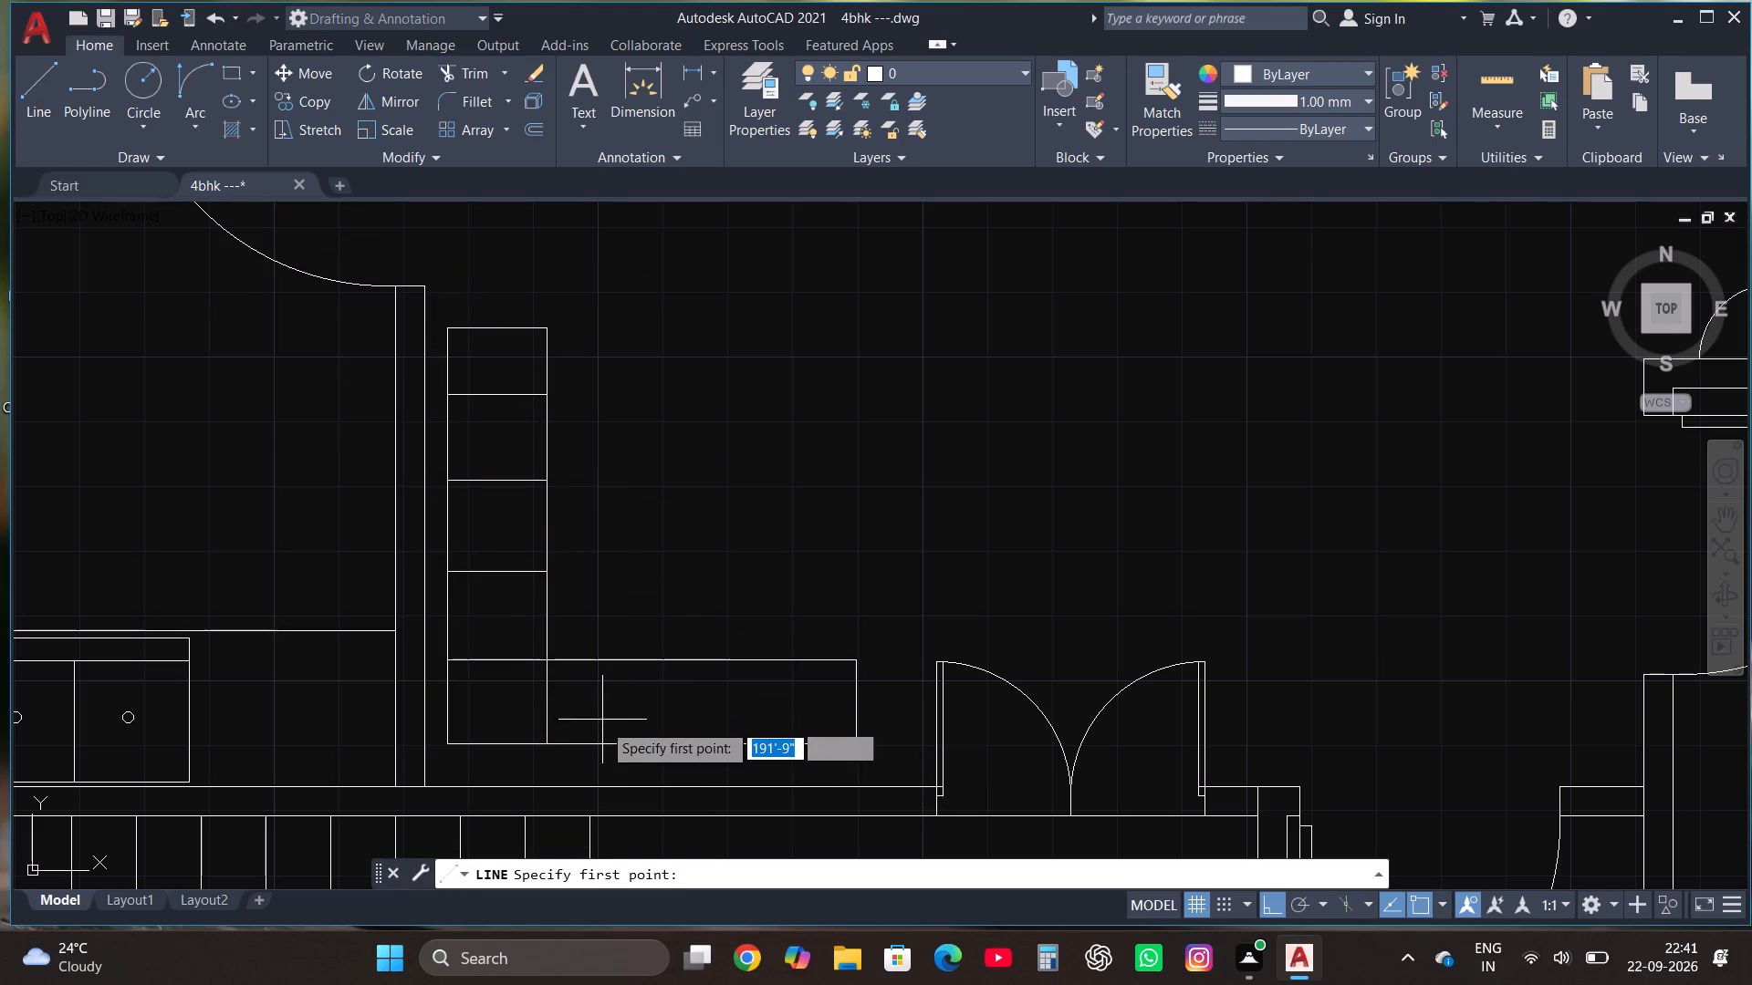
pyautogui.click(641, 743)
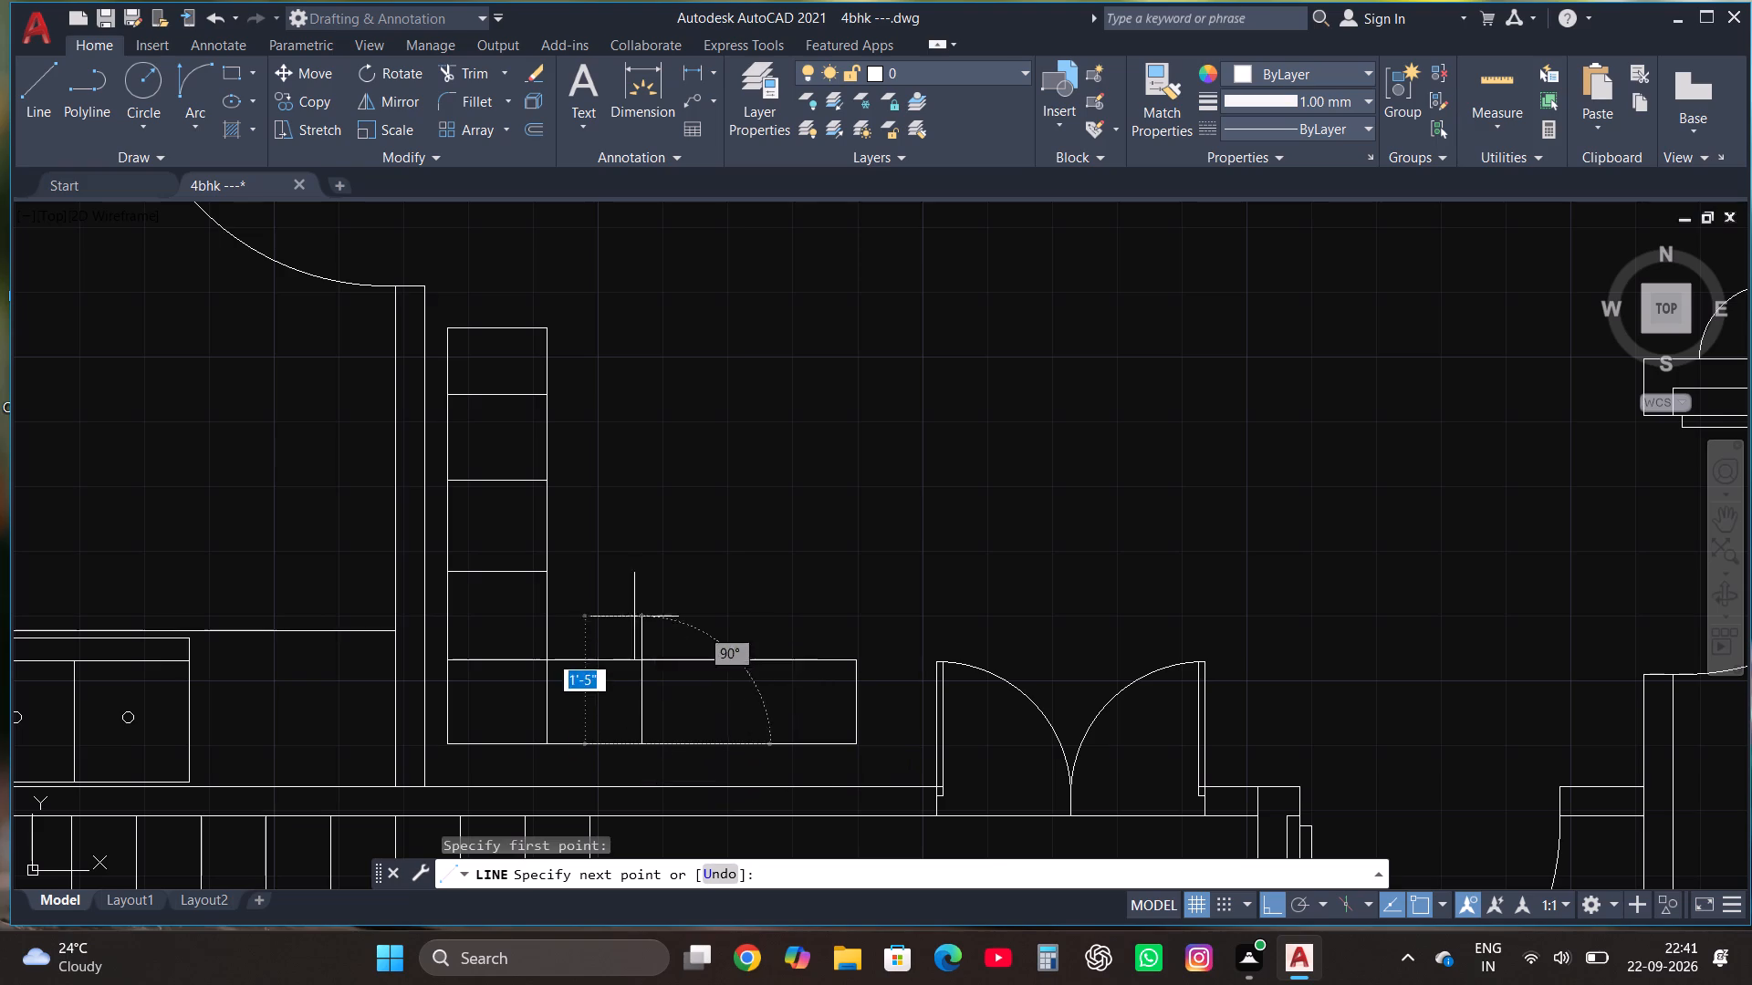
pyautogui.click(630, 611)
pyautogui.click(474, 79)
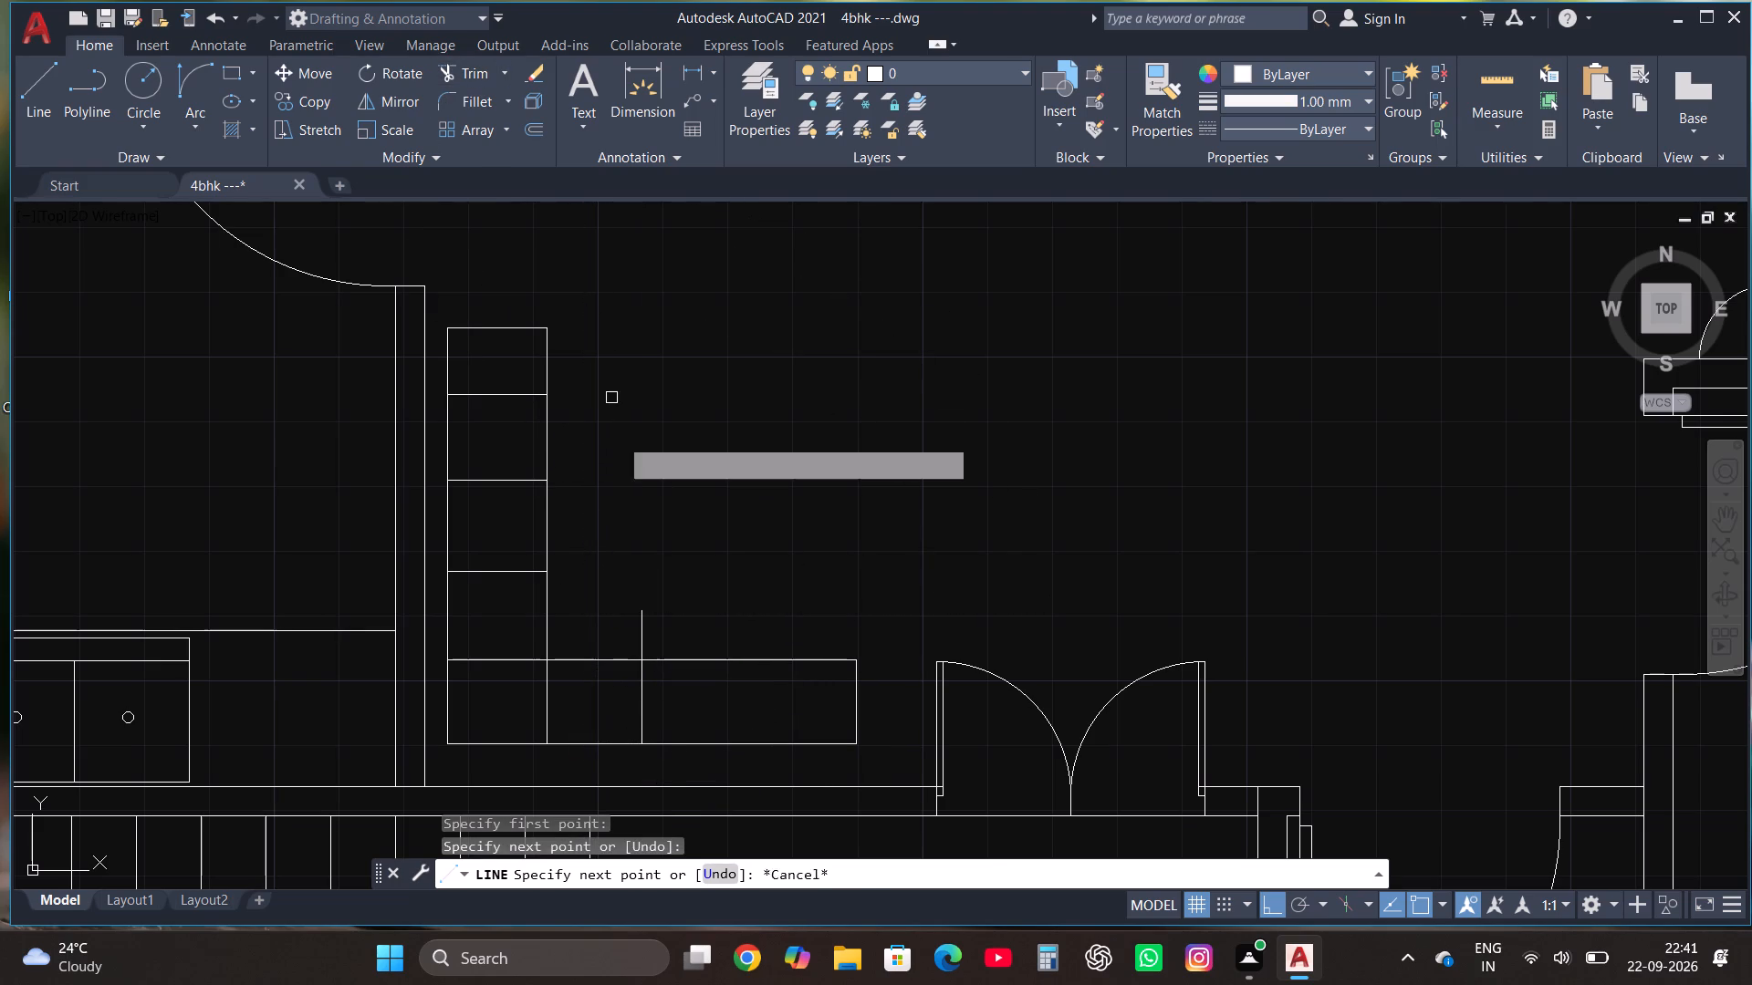
pyautogui.click(646, 631)
pyautogui.press('Escape')
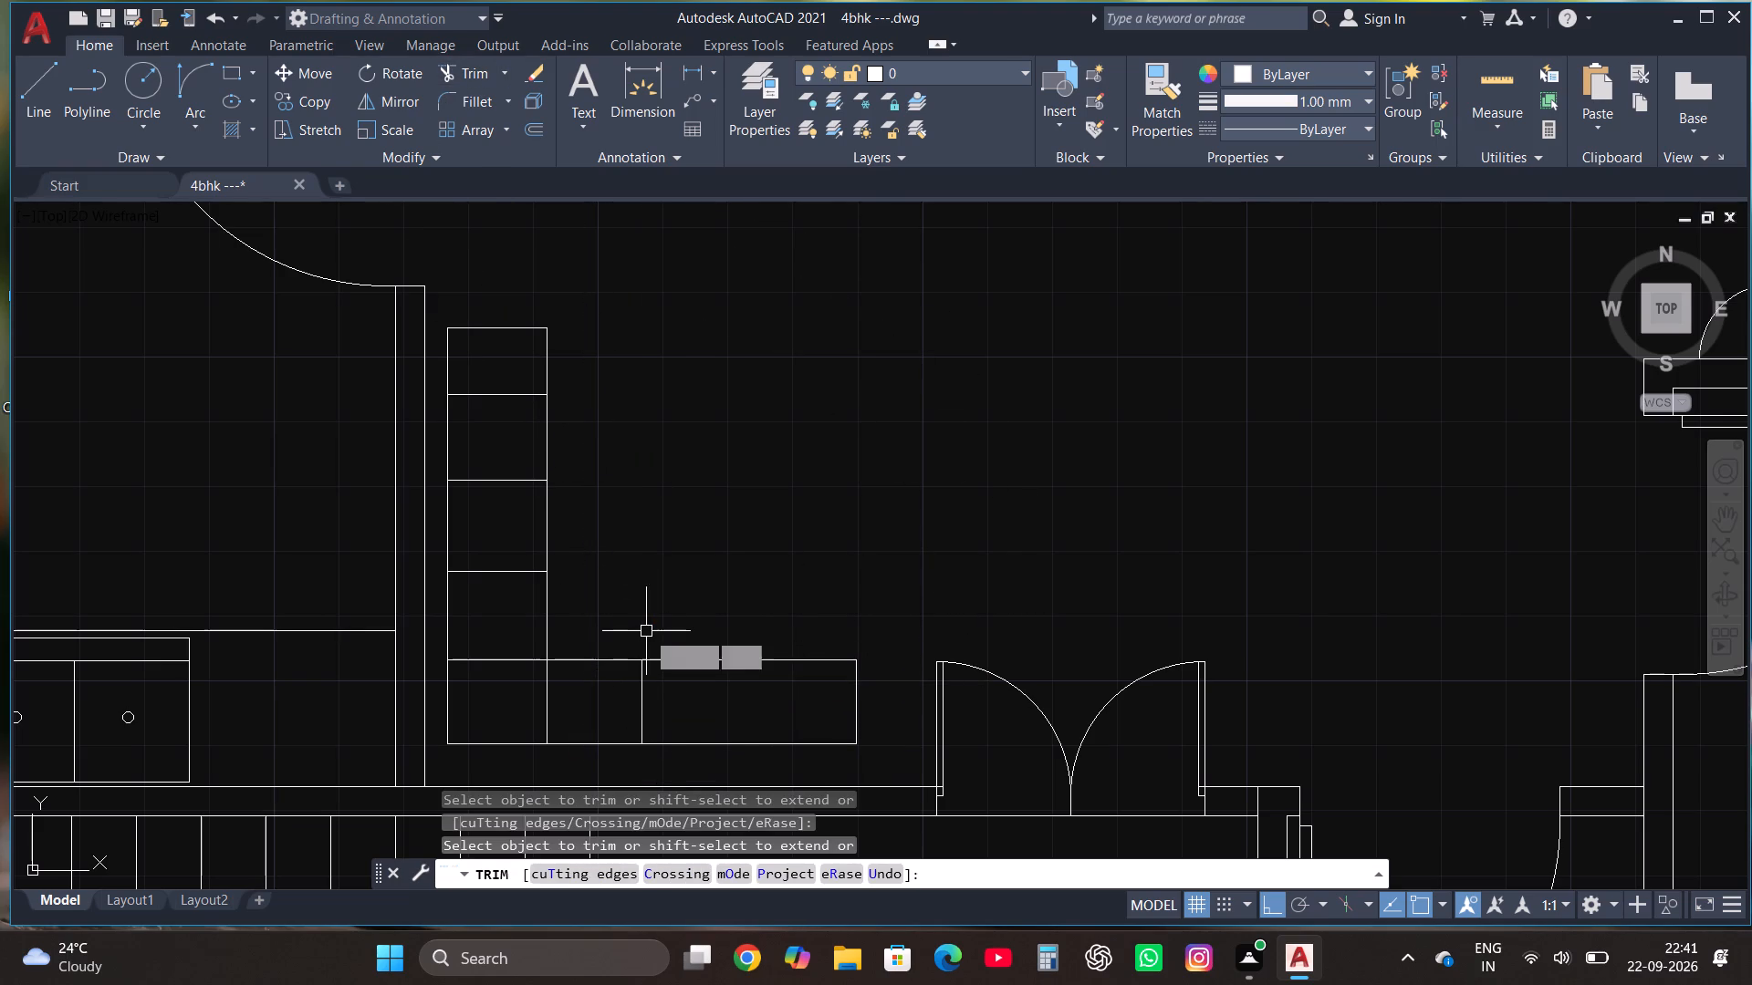
# Copy the south arm's dividing line eastward using the Multiple option, placing one copy roughly midway to the arm's east end.
pyautogui.click(647, 710)
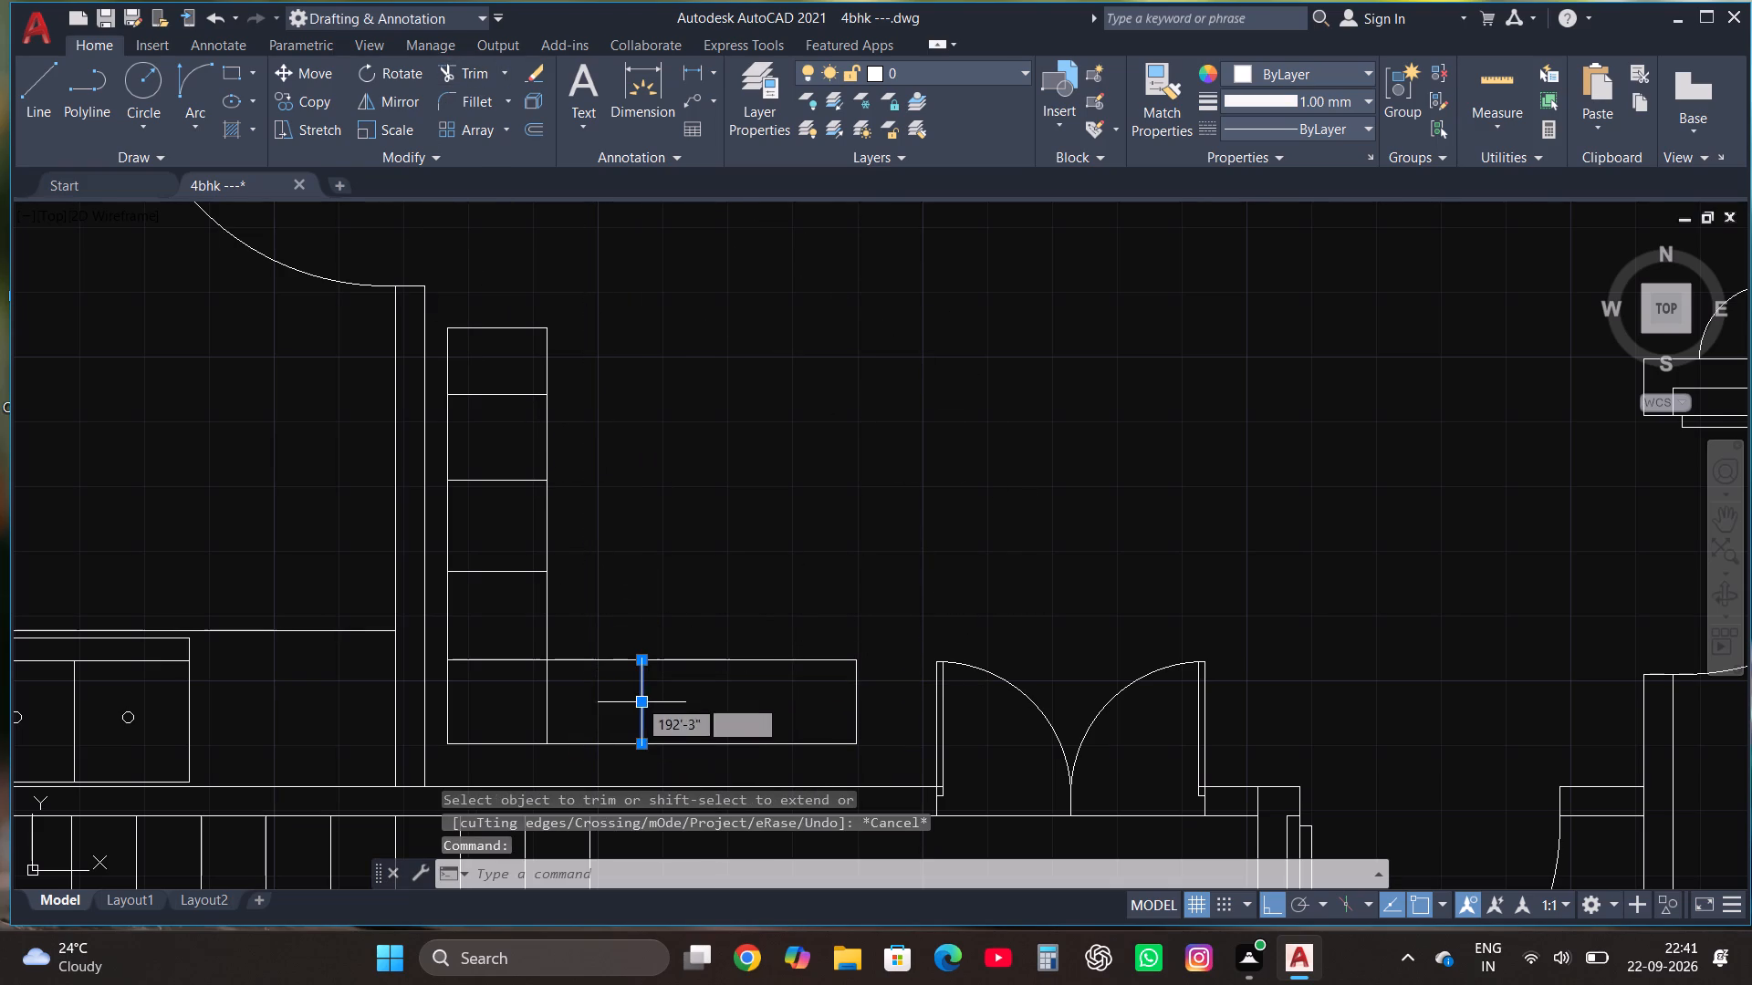
pyautogui.click(325, 101)
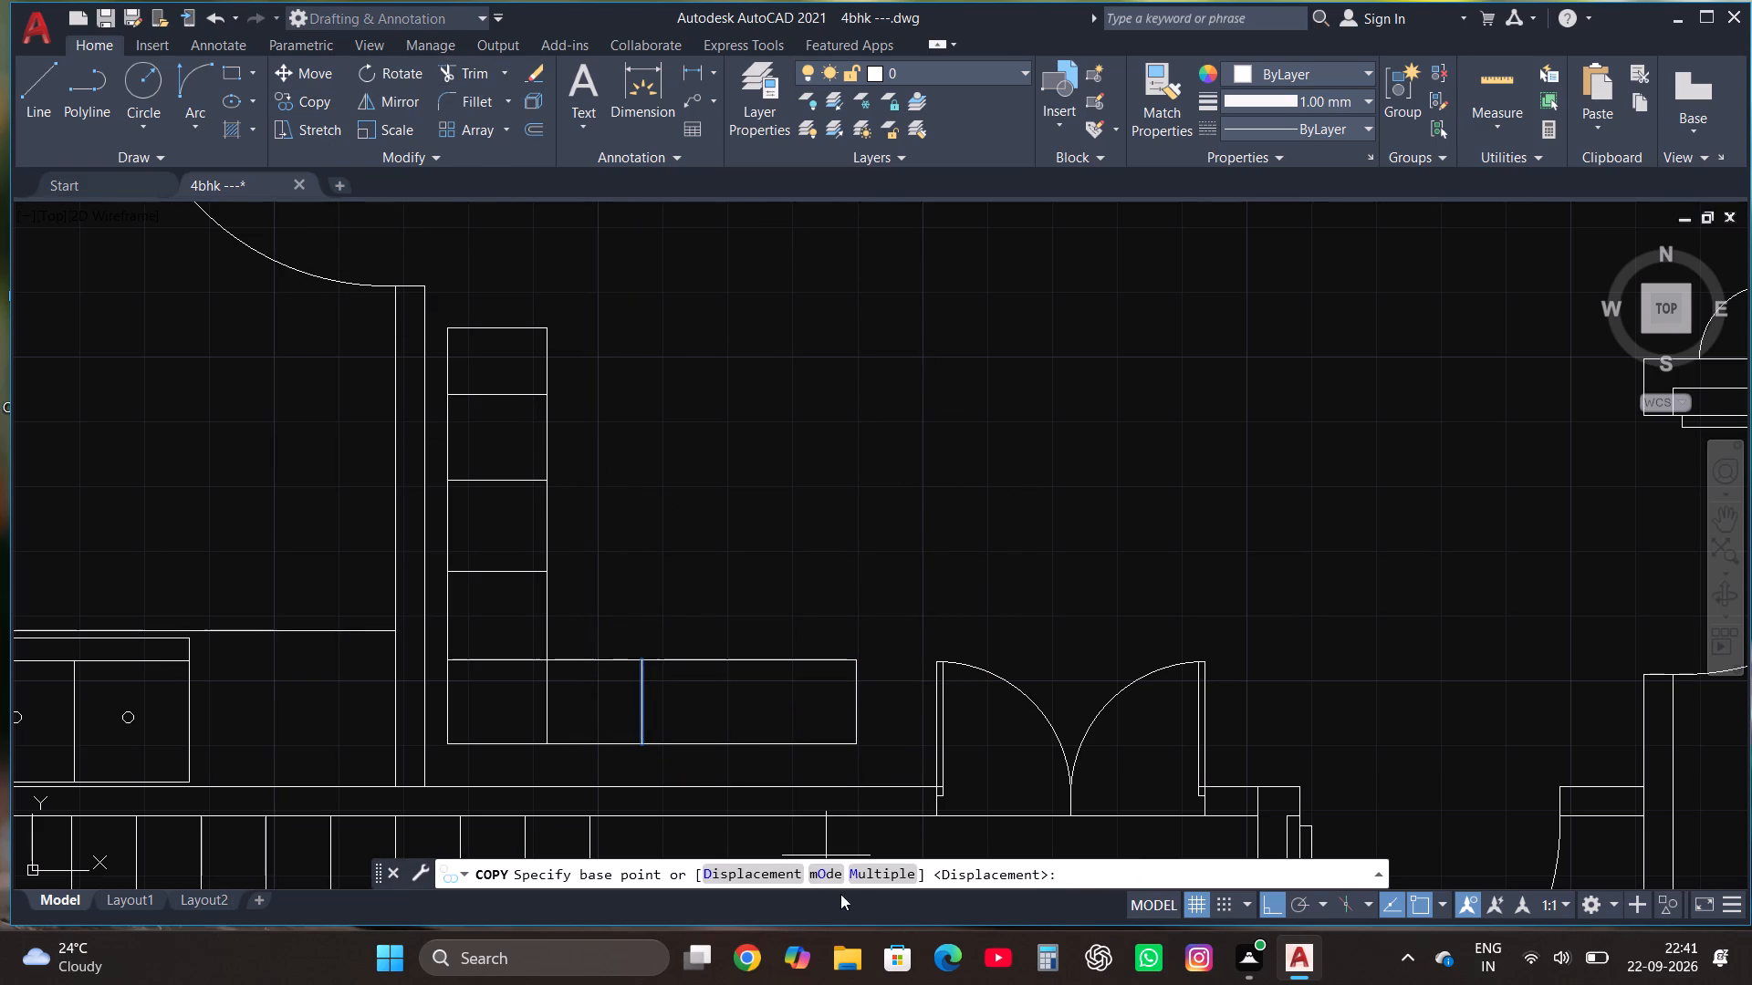
pyautogui.click(863, 874)
pyautogui.click(645, 698)
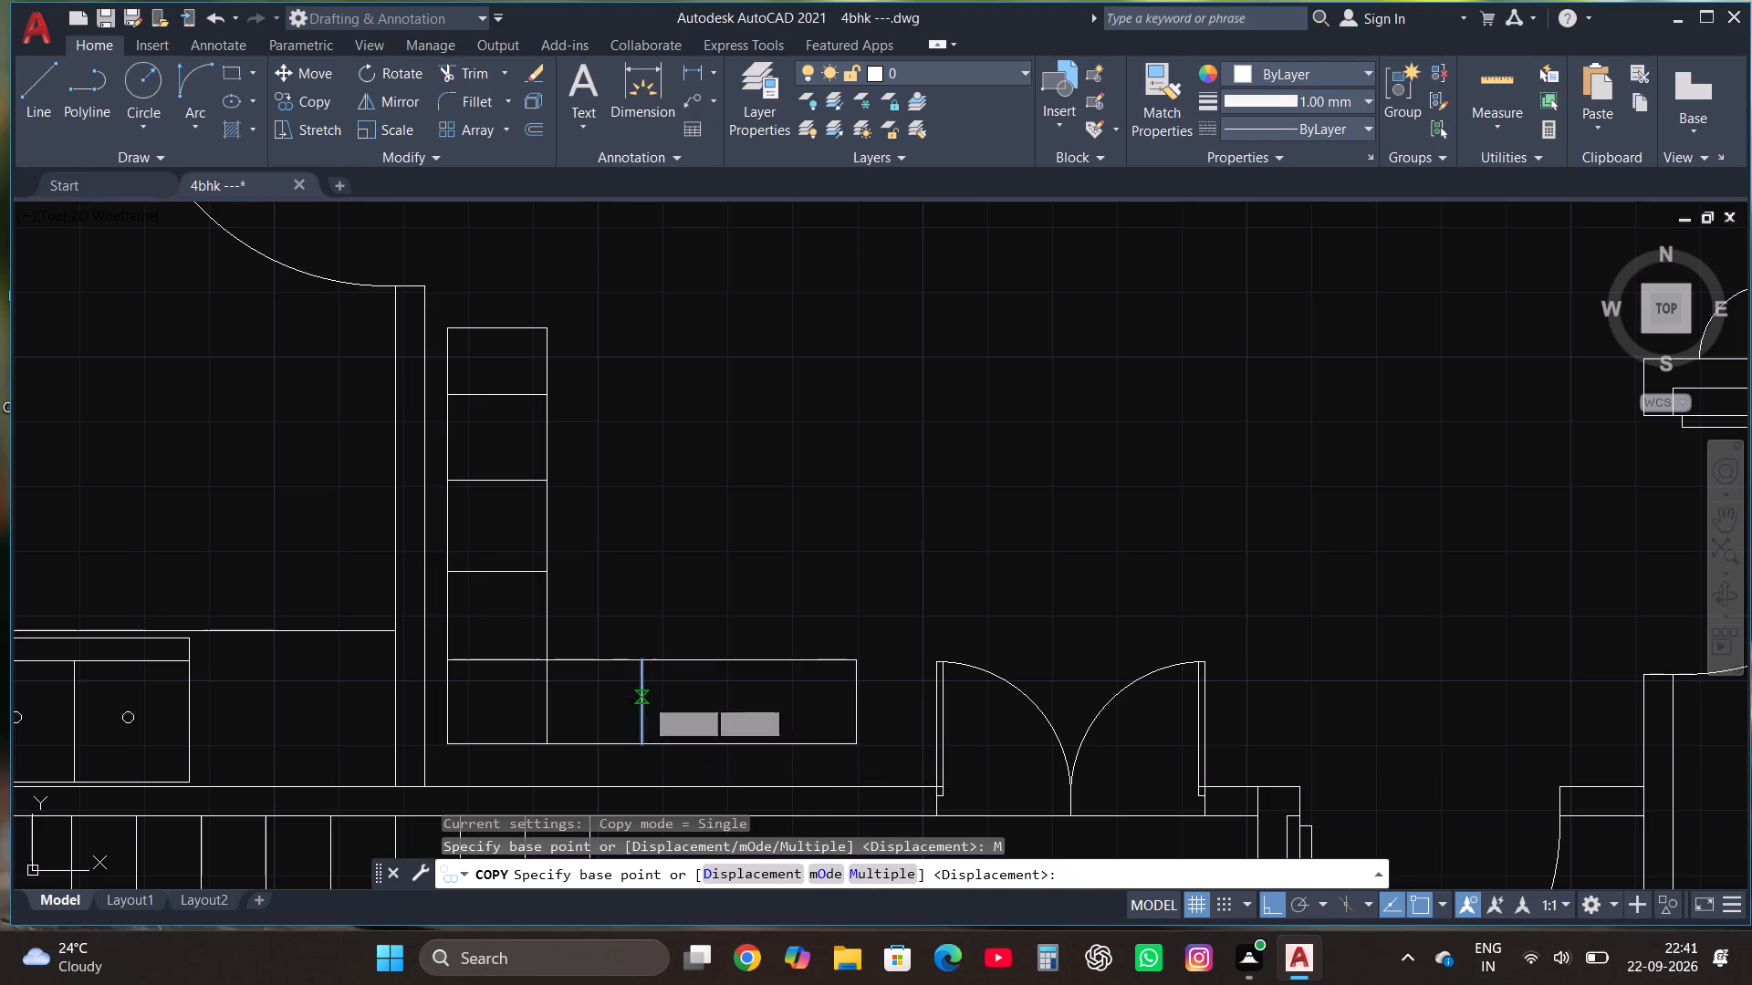
pyautogui.click(746, 703)
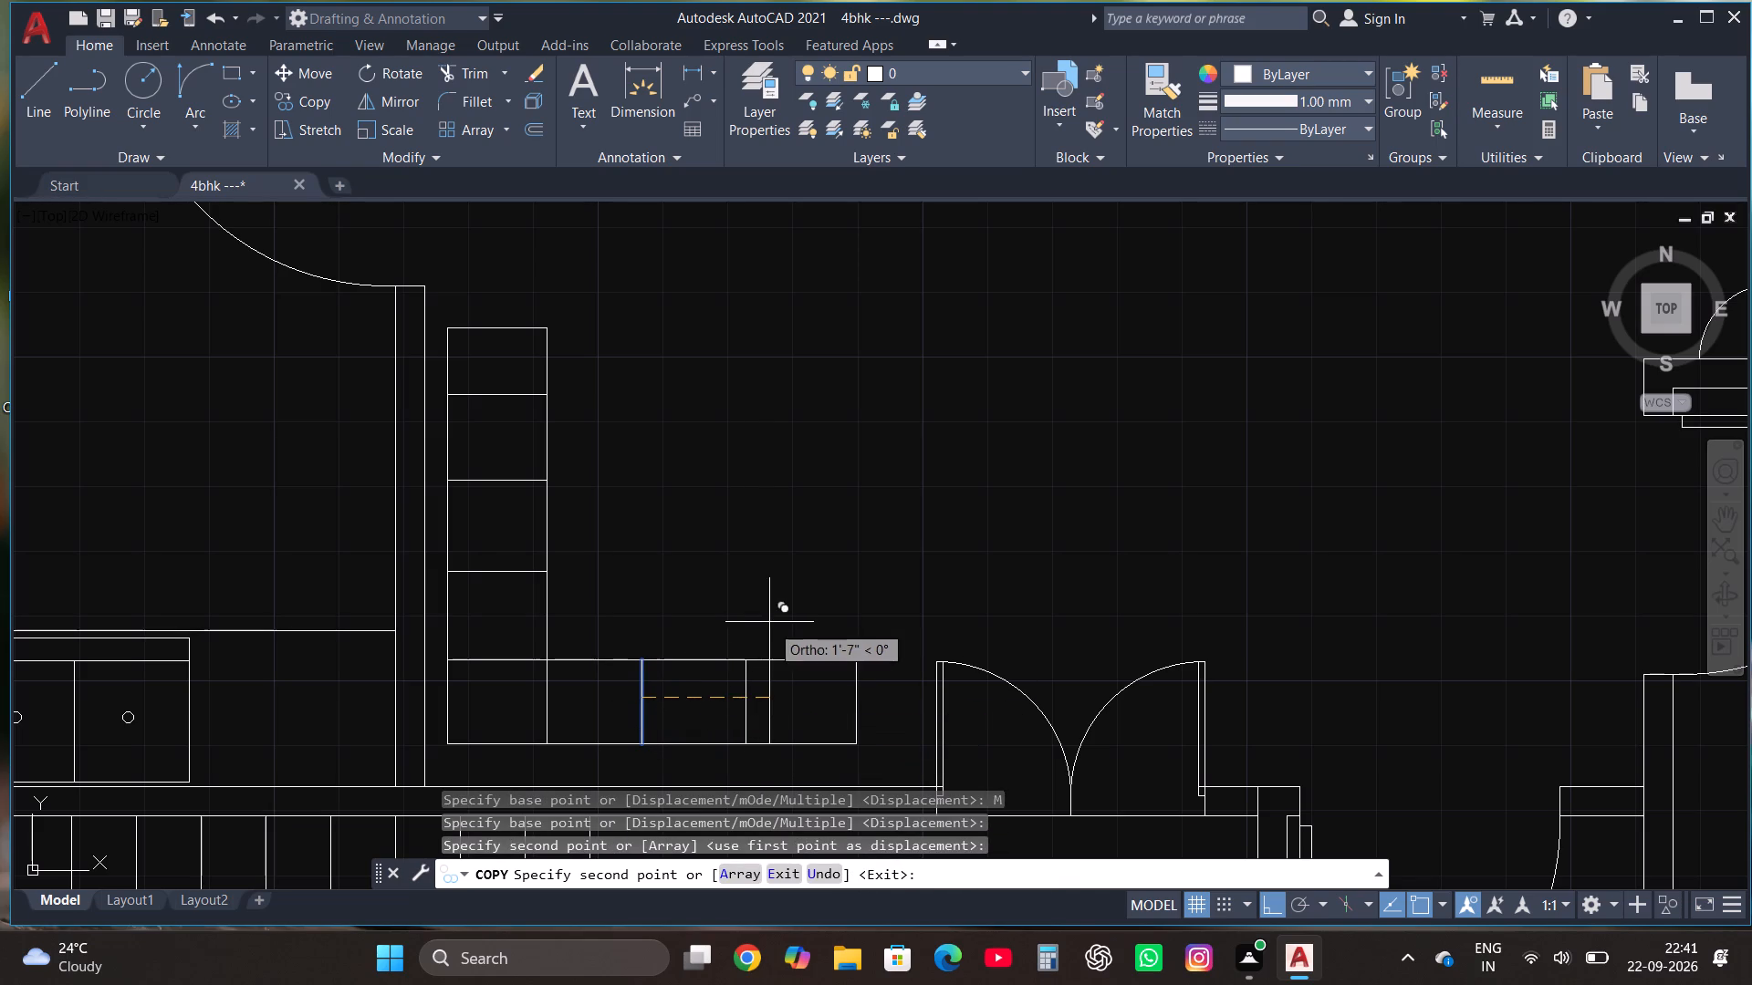
pyautogui.press('Escape')
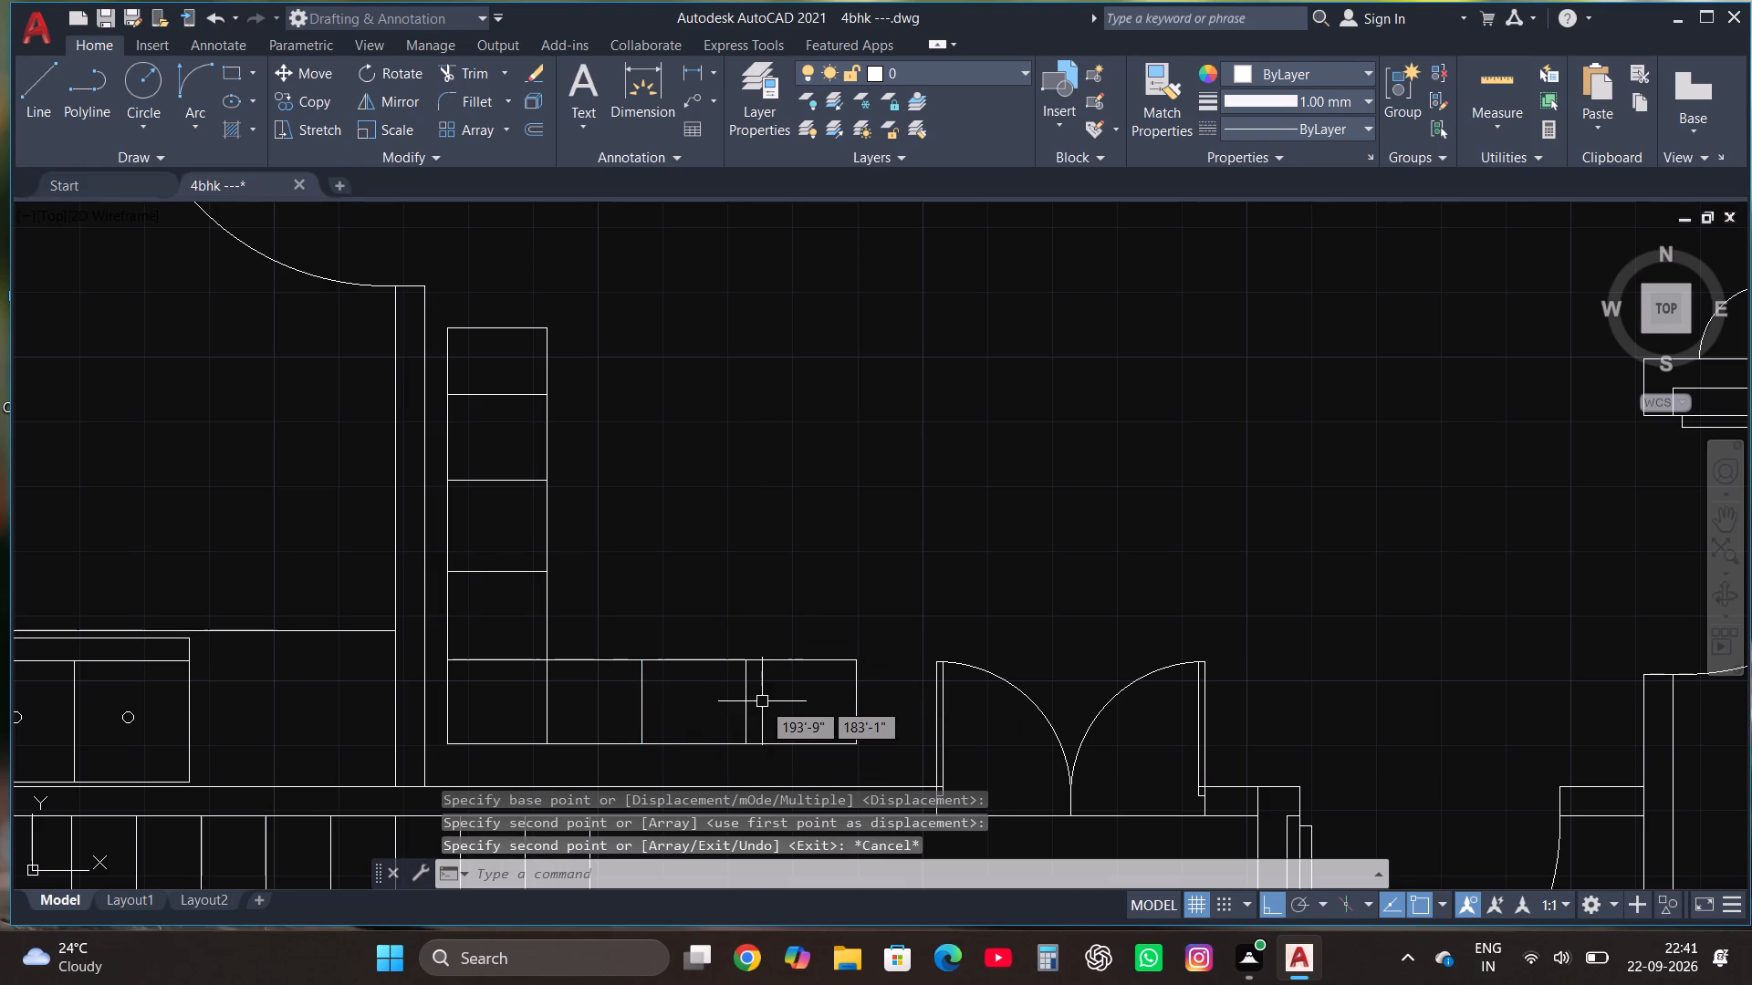
# Draw a centre-table rectangle just over 2' wide and 1' deep inside the sofa's L, and offset it 1" outward.
pyautogui.click(232, 68)
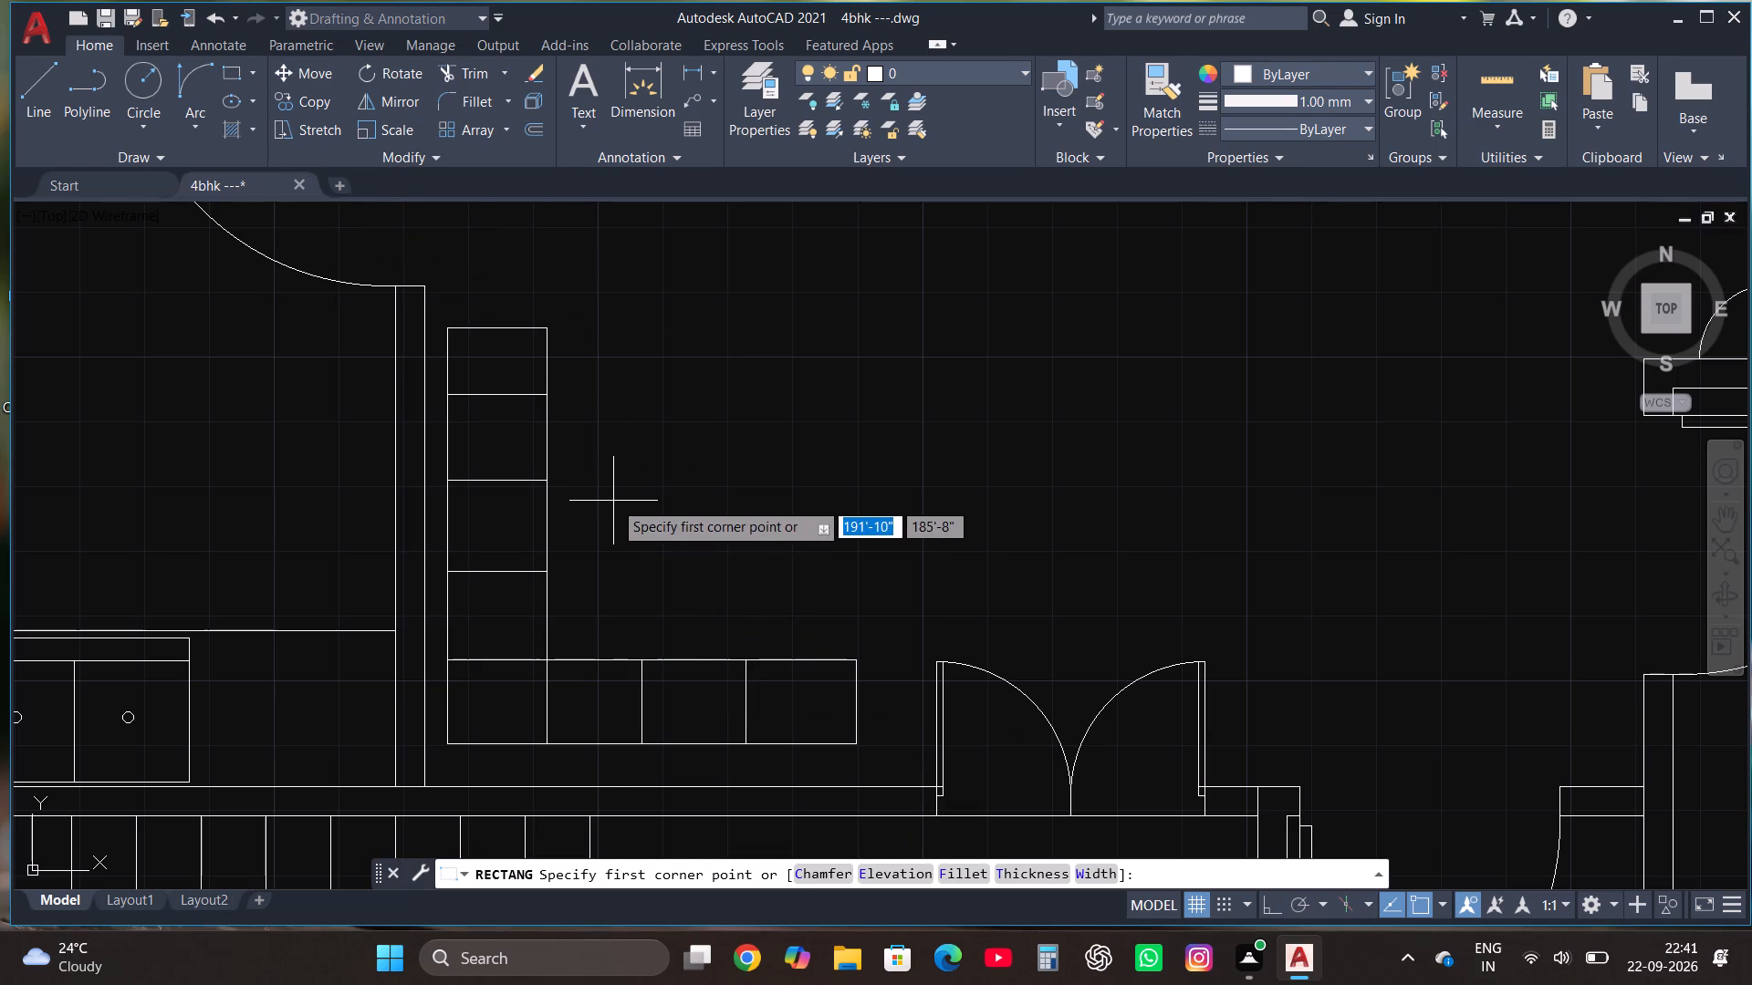
pyautogui.click(613, 502)
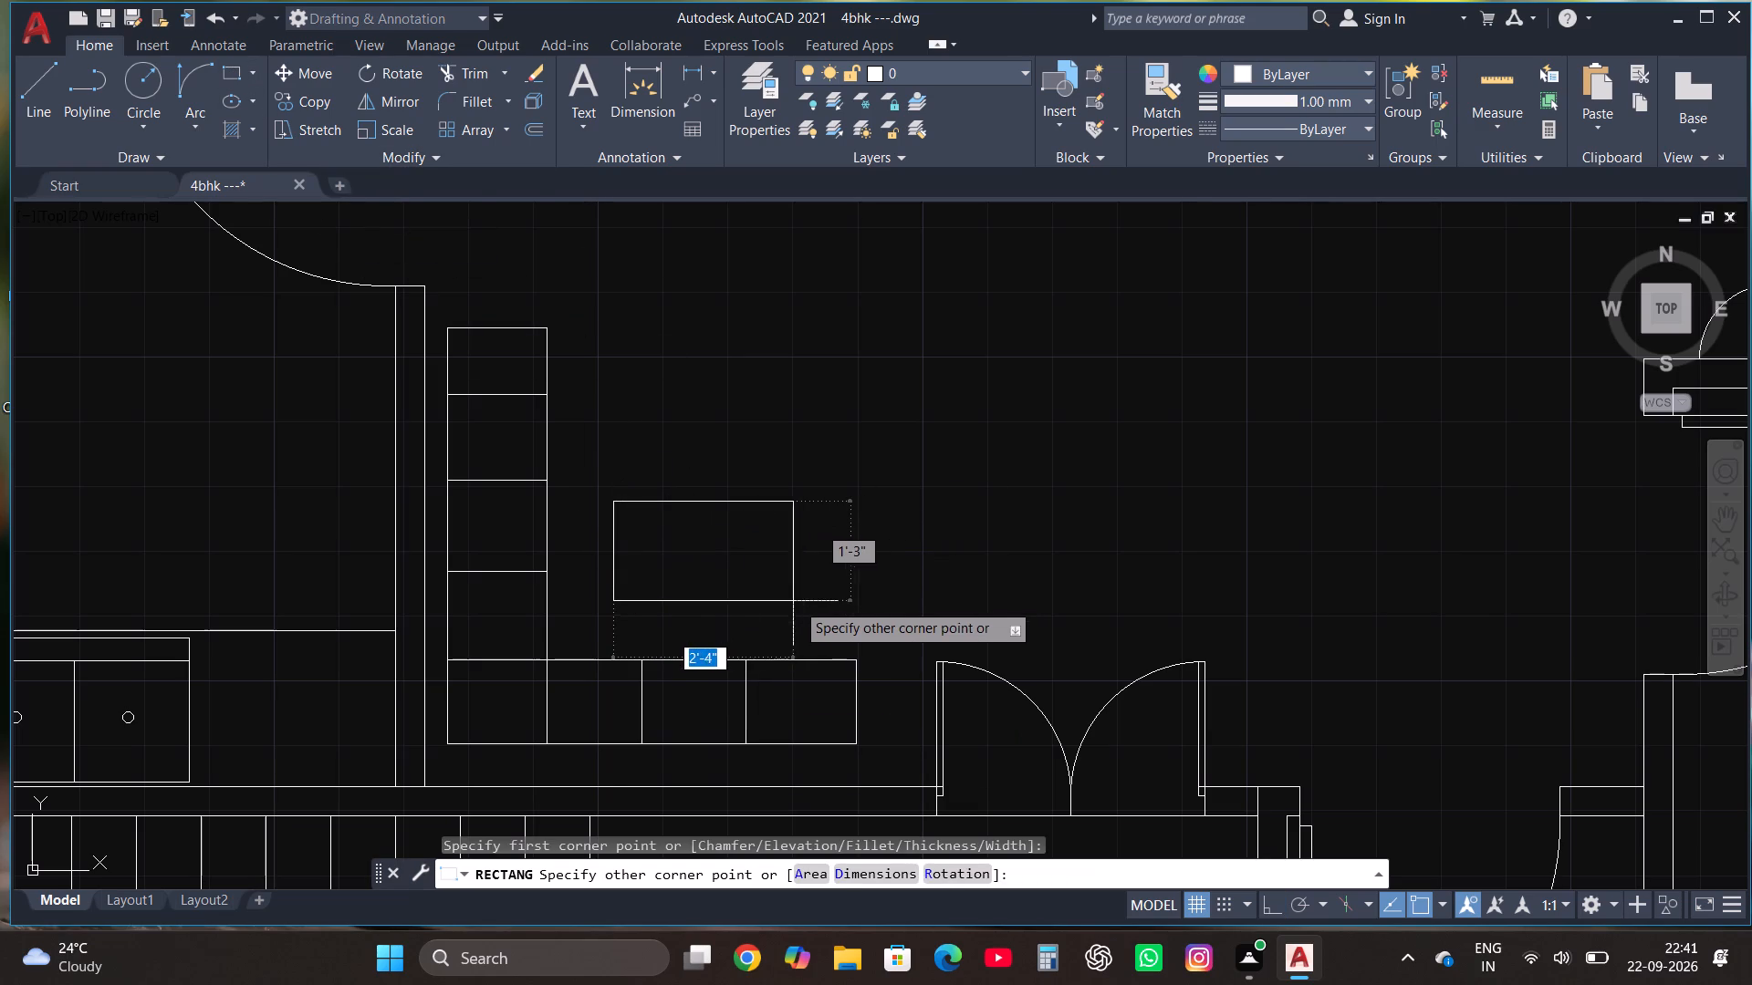
pyautogui.click(780, 592)
pyautogui.click(712, 517)
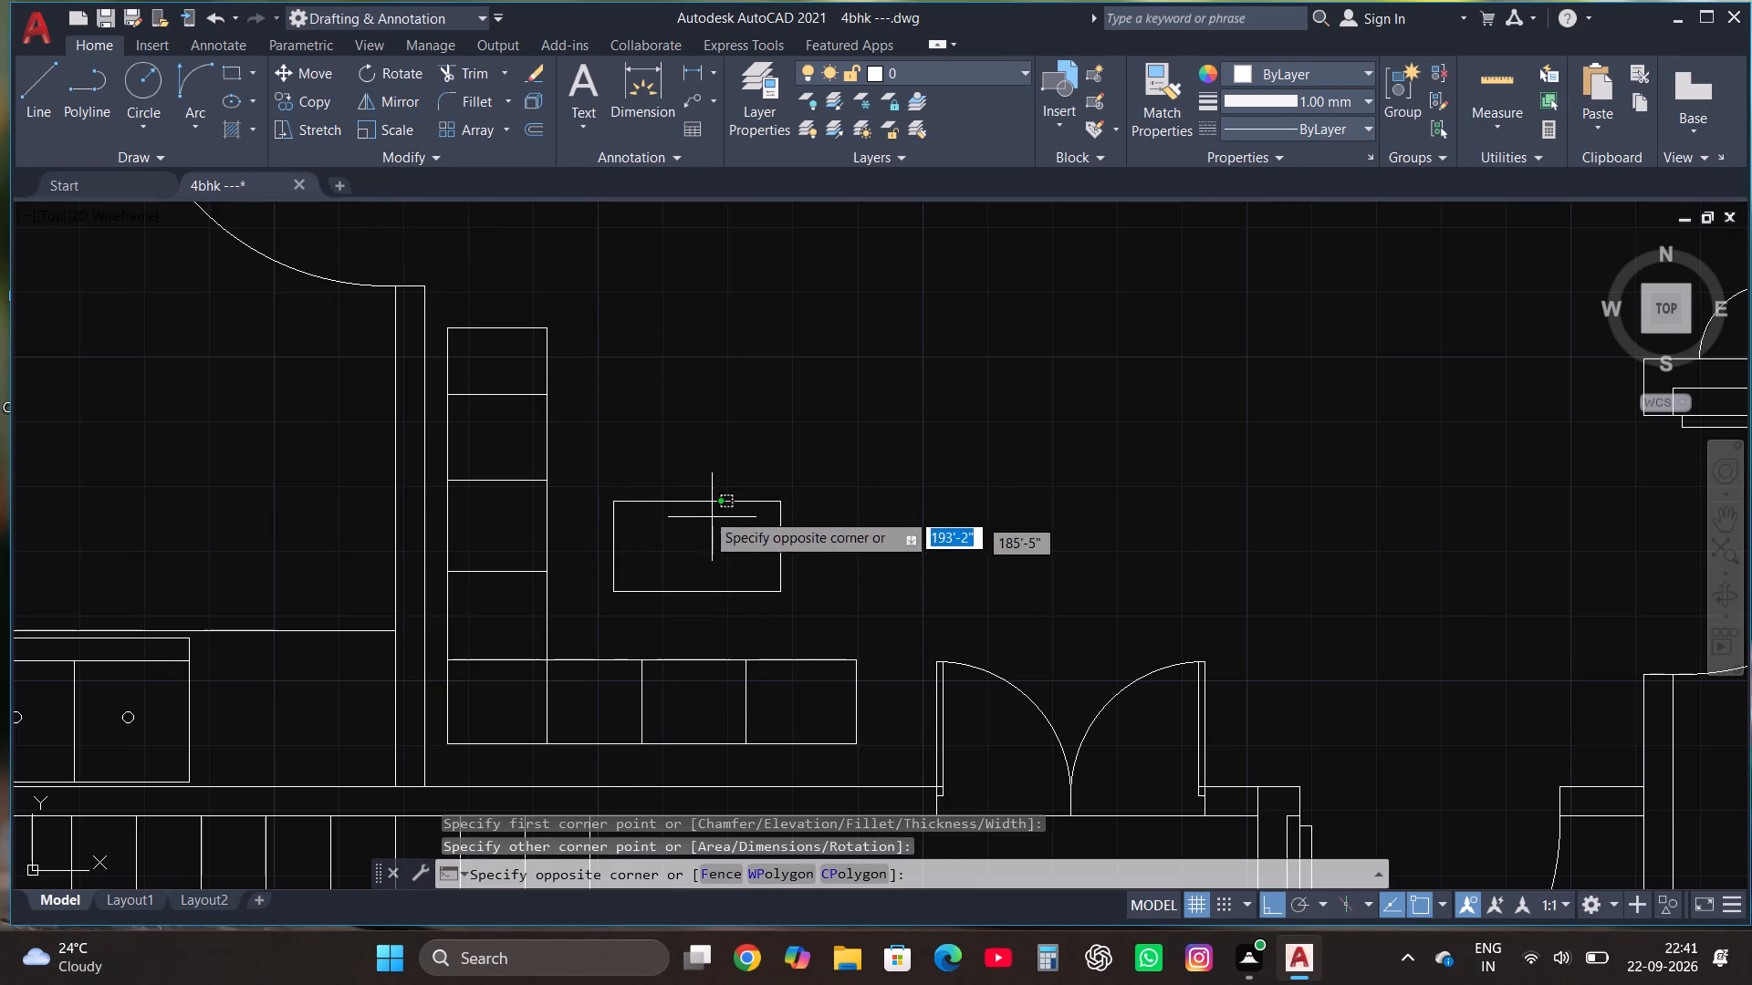
pyautogui.click(690, 485)
pyautogui.click(529, 131)
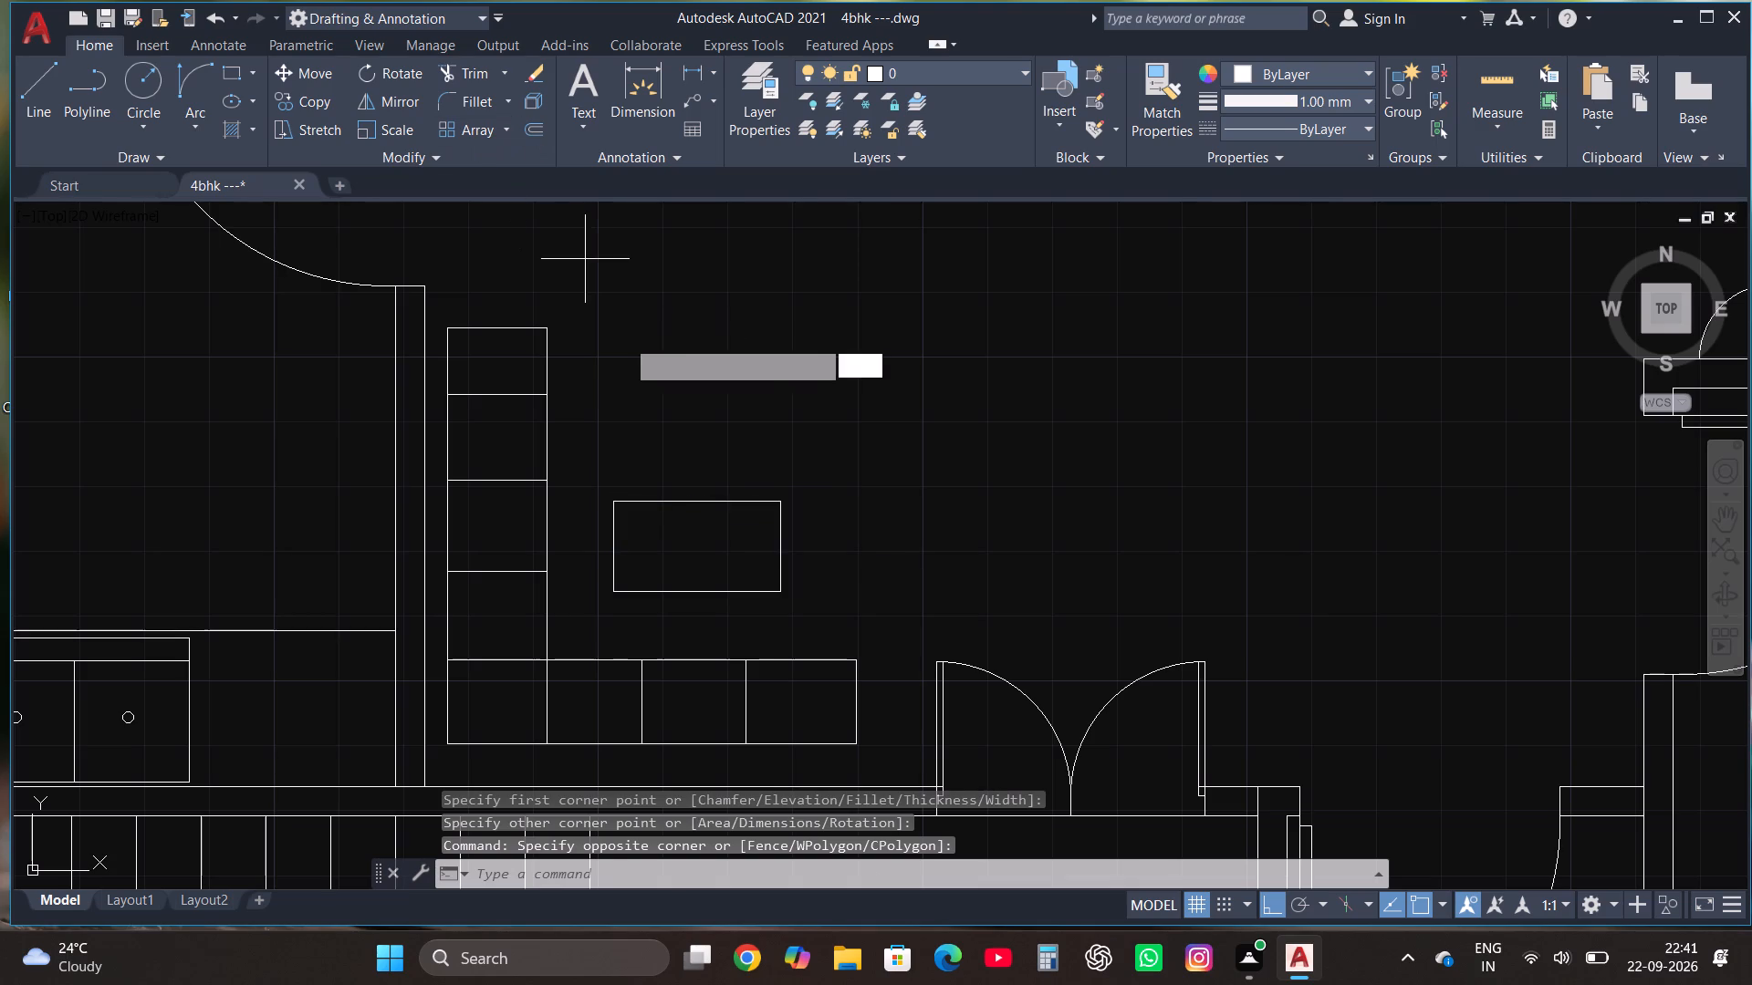
pyautogui.click(666, 503)
pyautogui.click(687, 487)
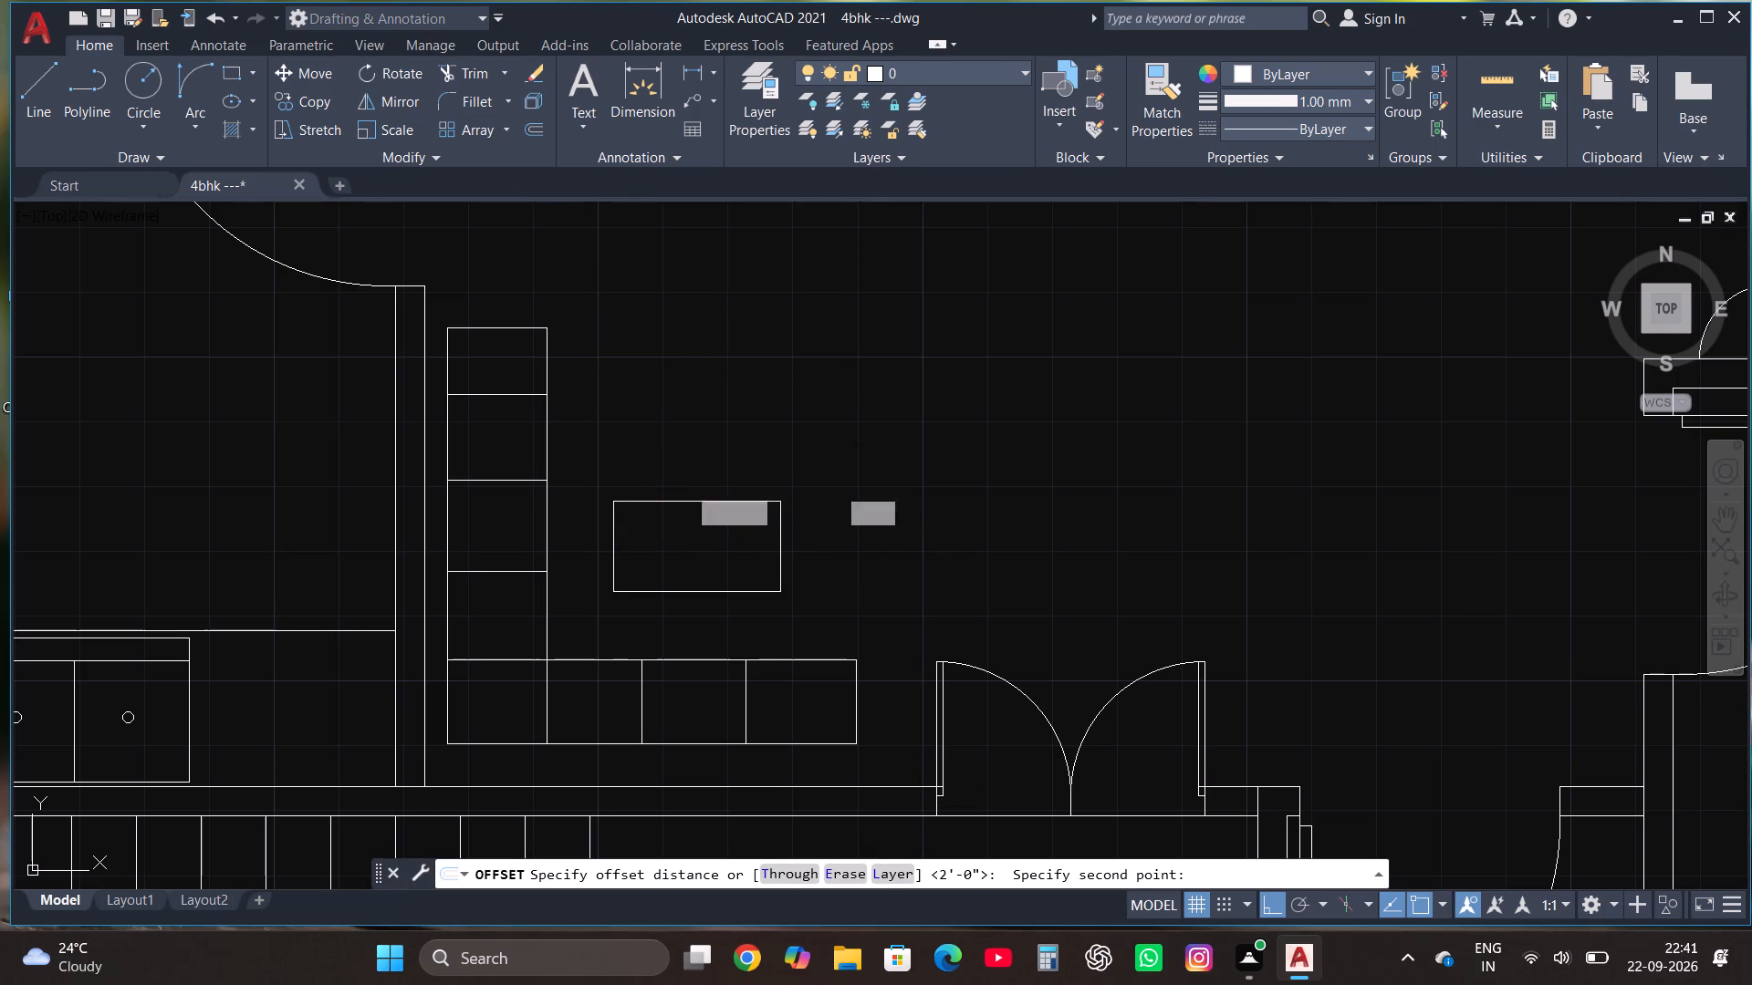
pyautogui.write('1"')
pyautogui.press('Return')
pyautogui.press('Escape')
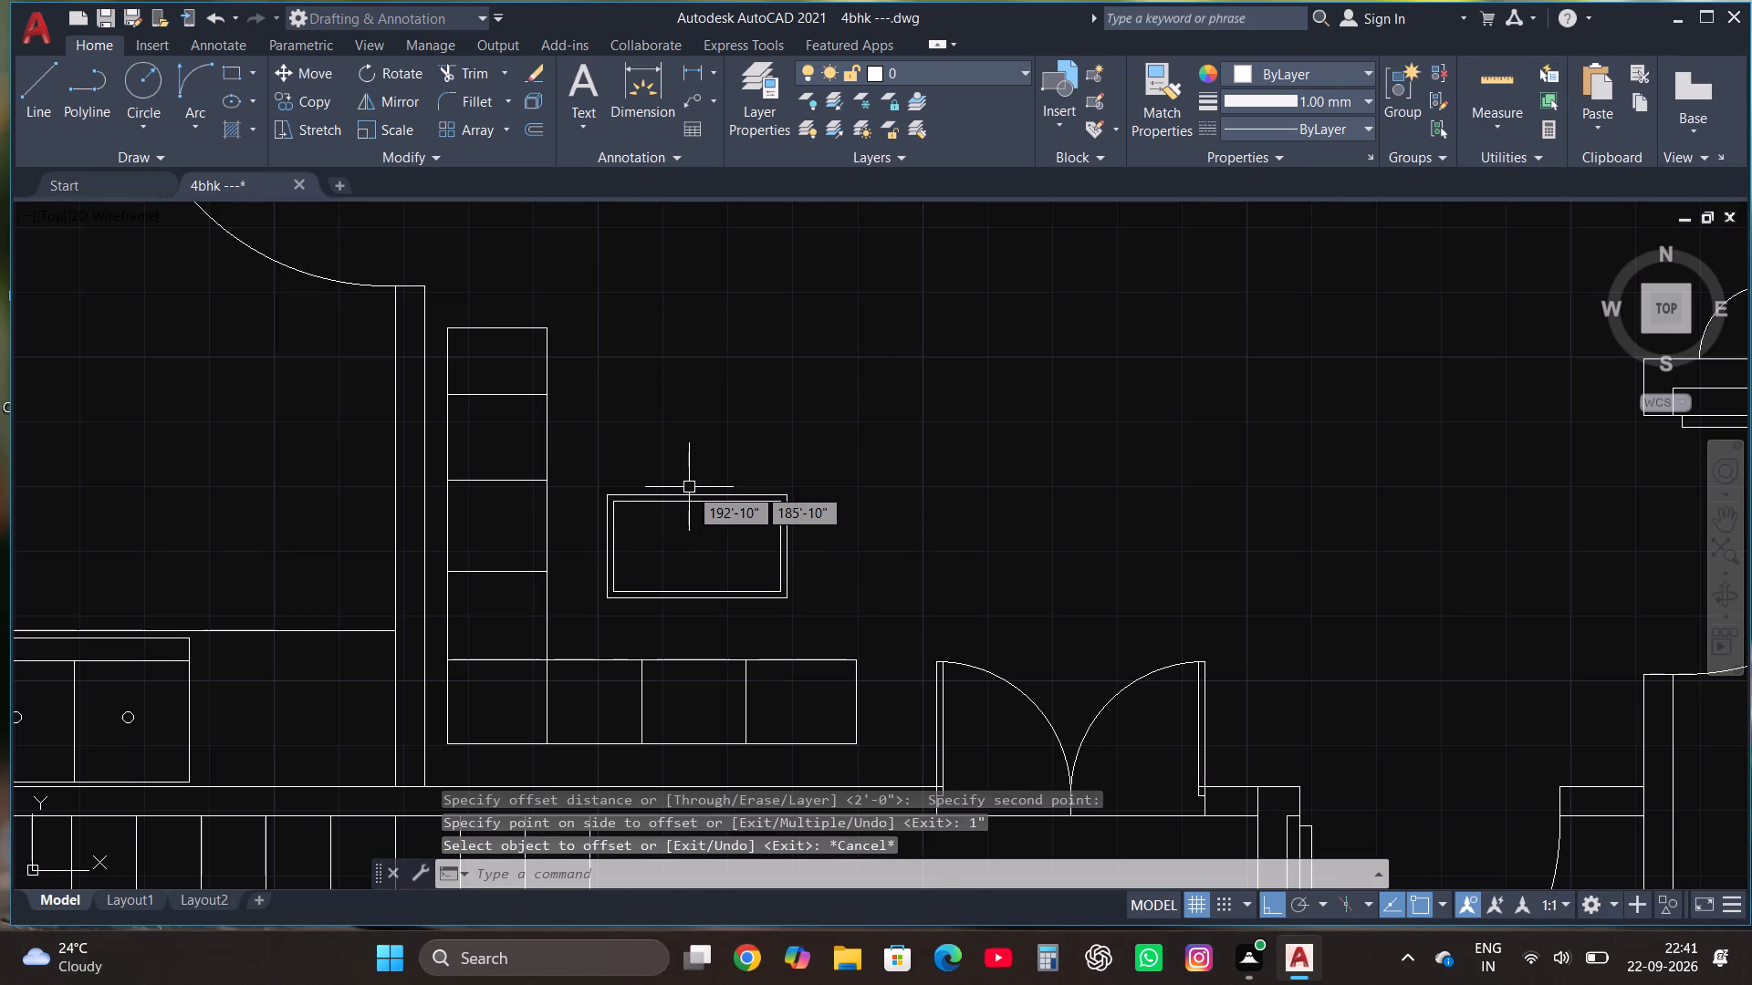
# Move both centre-table rectangles north by about half a foot.
pyautogui.click(577, 609)
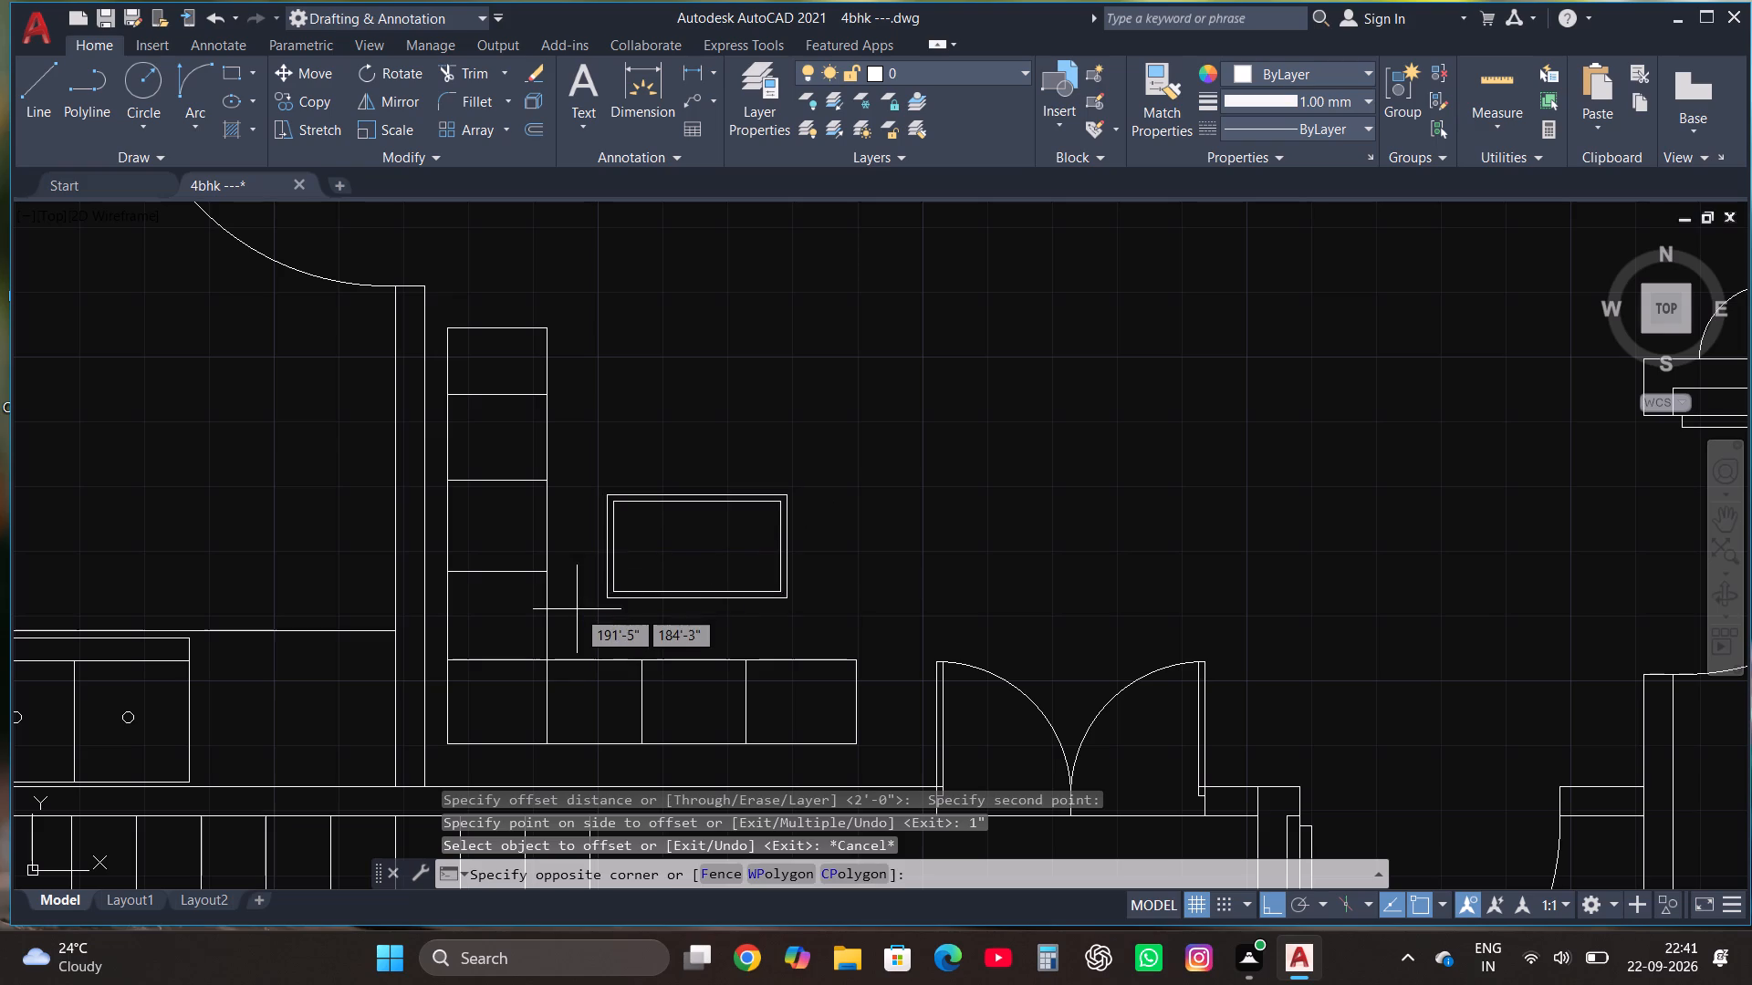
pyautogui.click(839, 439)
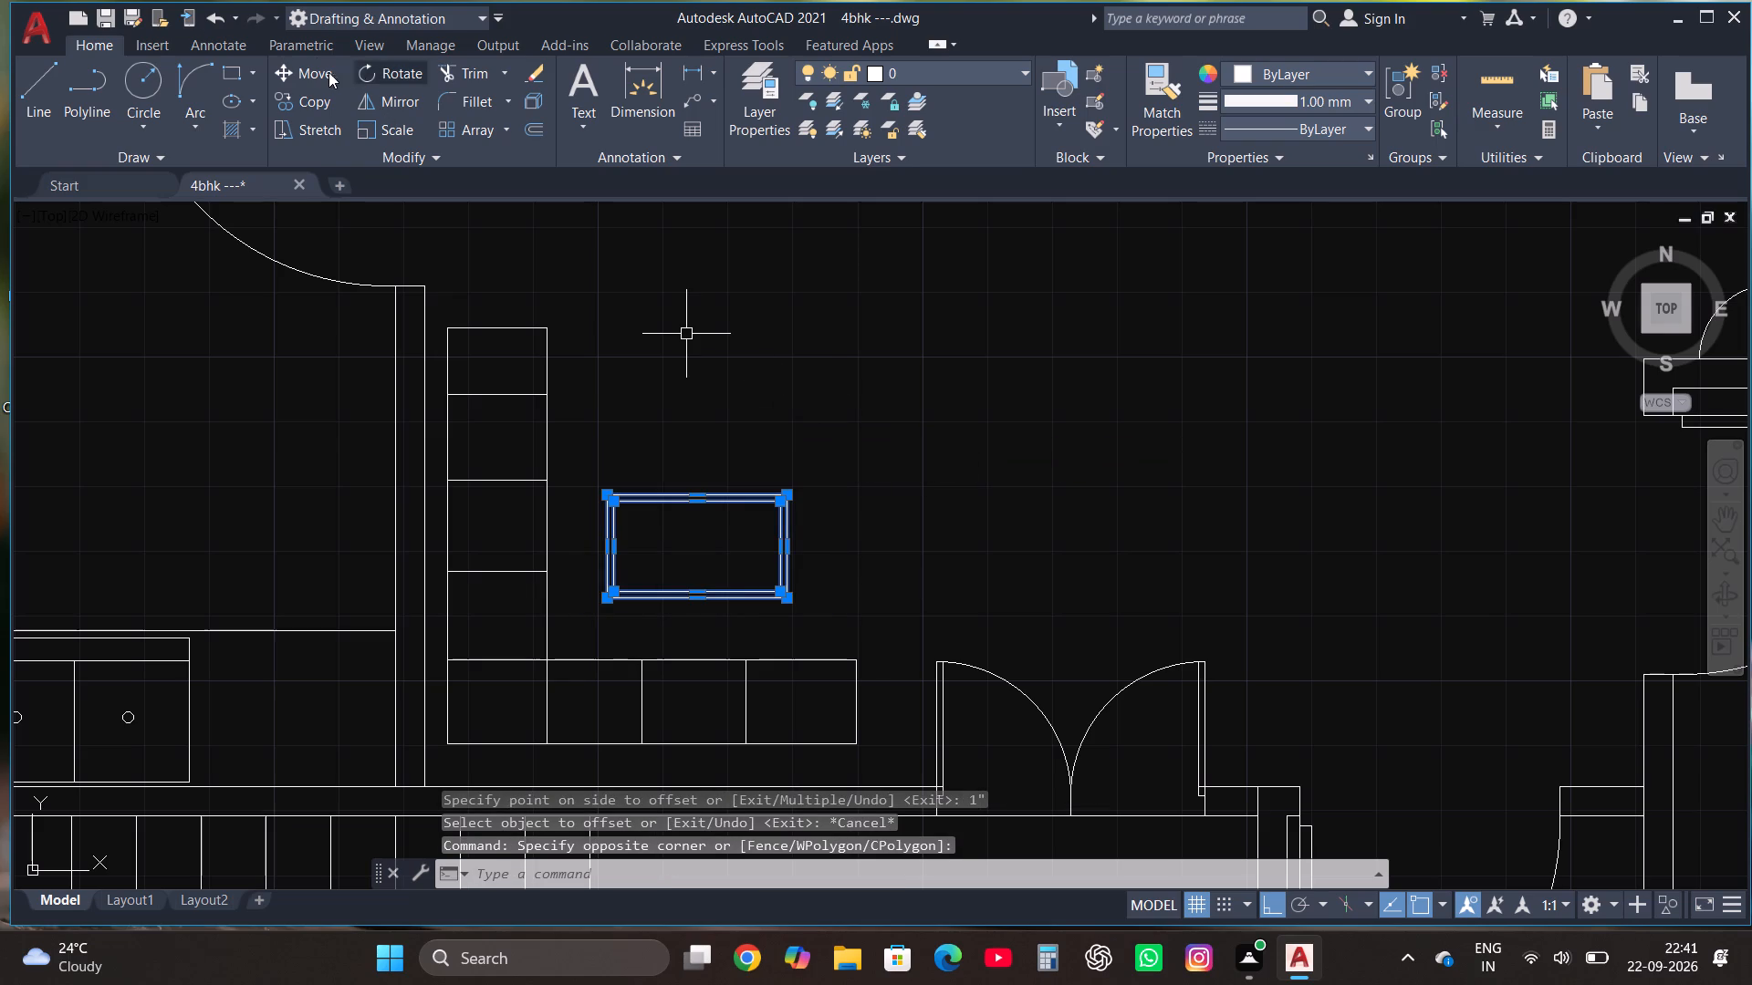
pyautogui.click(315, 72)
pyautogui.click(688, 526)
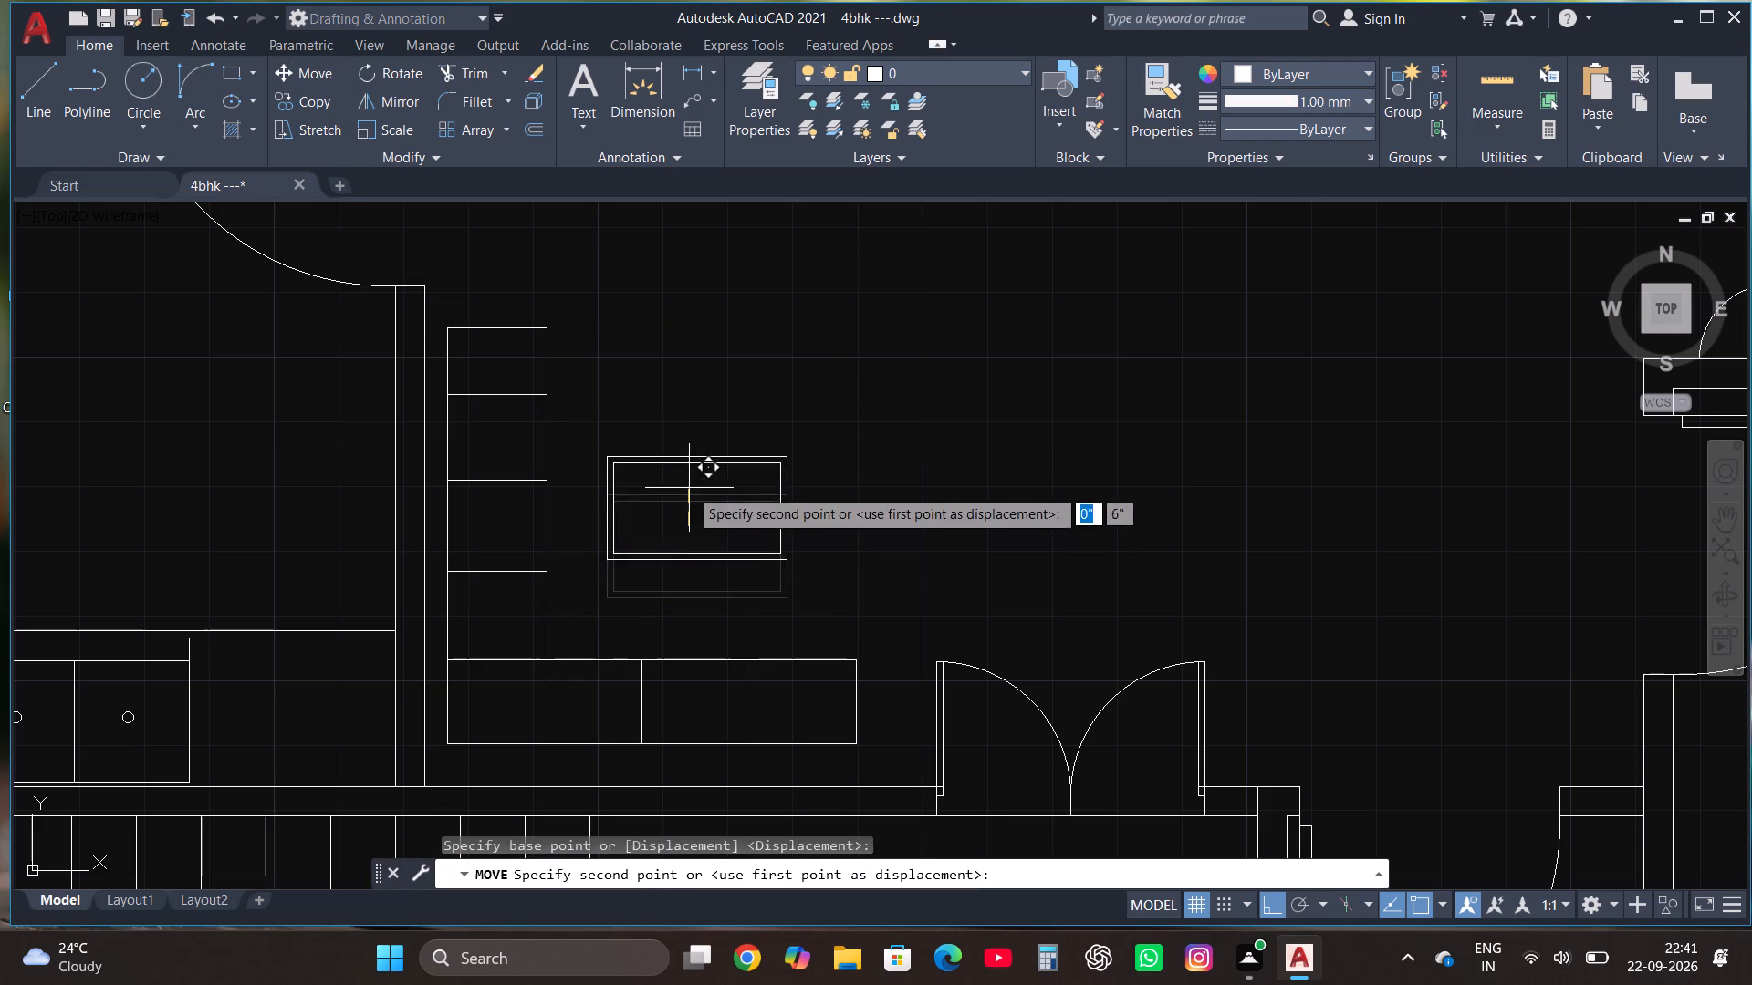
pyautogui.click(690, 480)
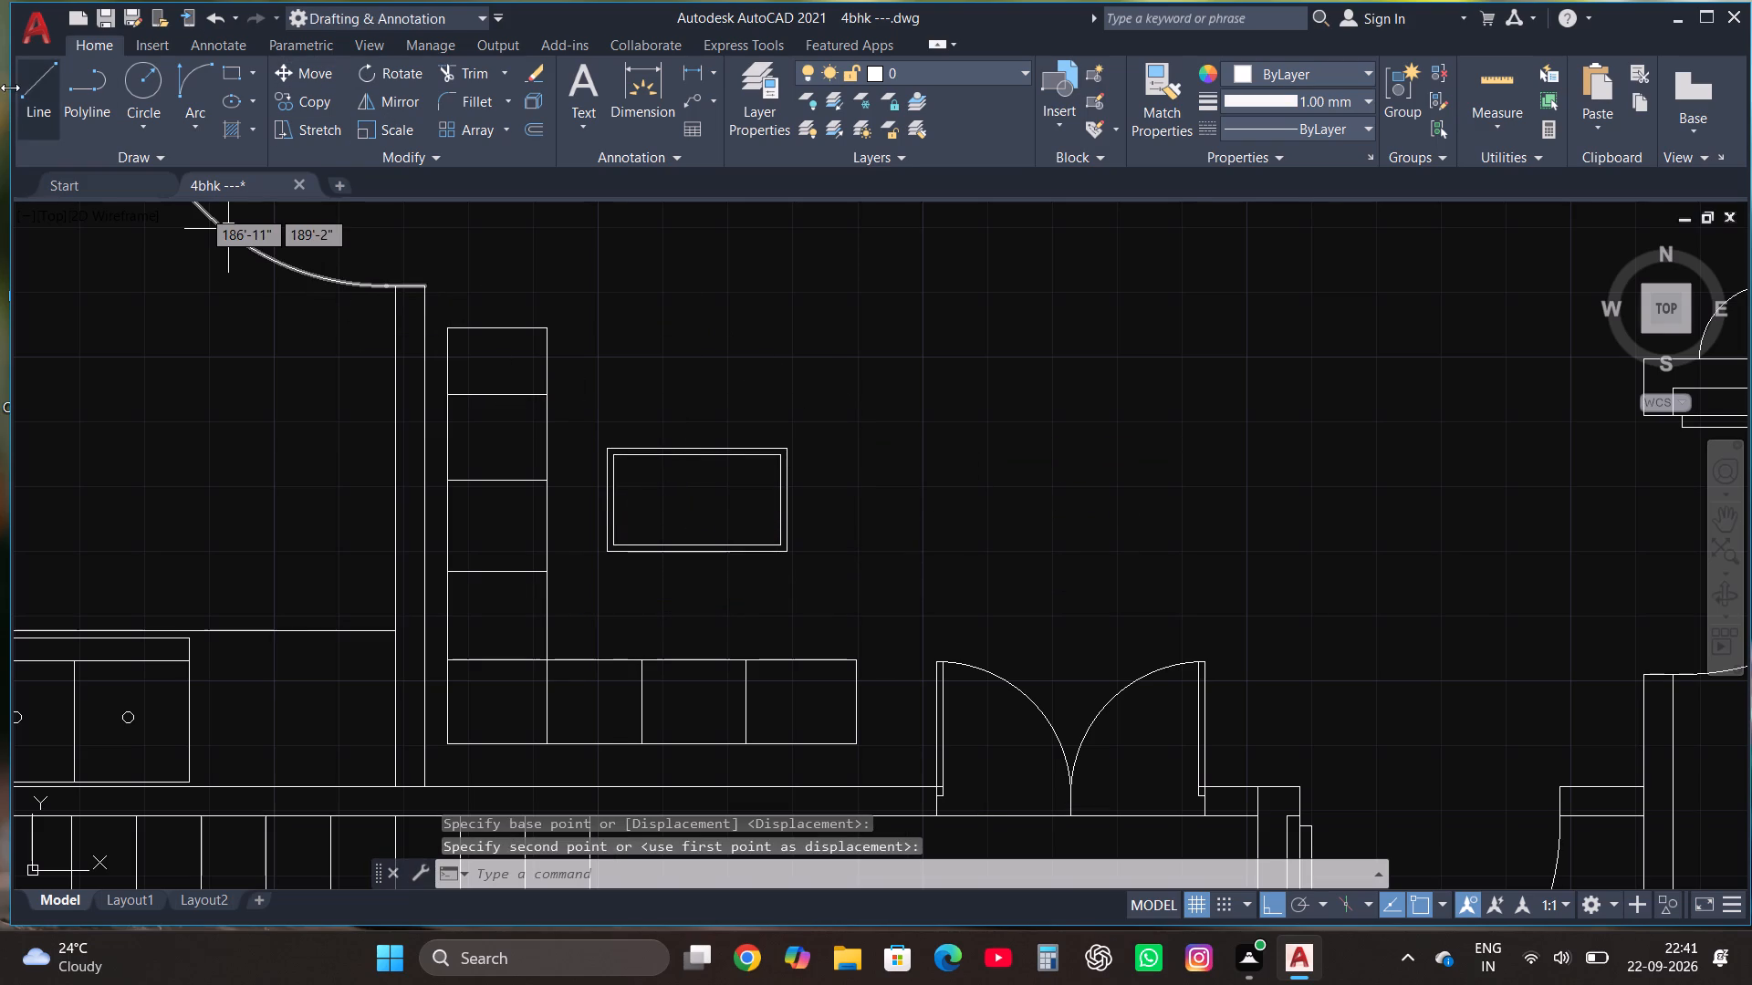
# Draw the sofa's backrest outline from the tall arm's northeast corner: slightly north, about 1'-5" west, and about 5'-8" south past the corner seat.
pyautogui.click(34, 93)
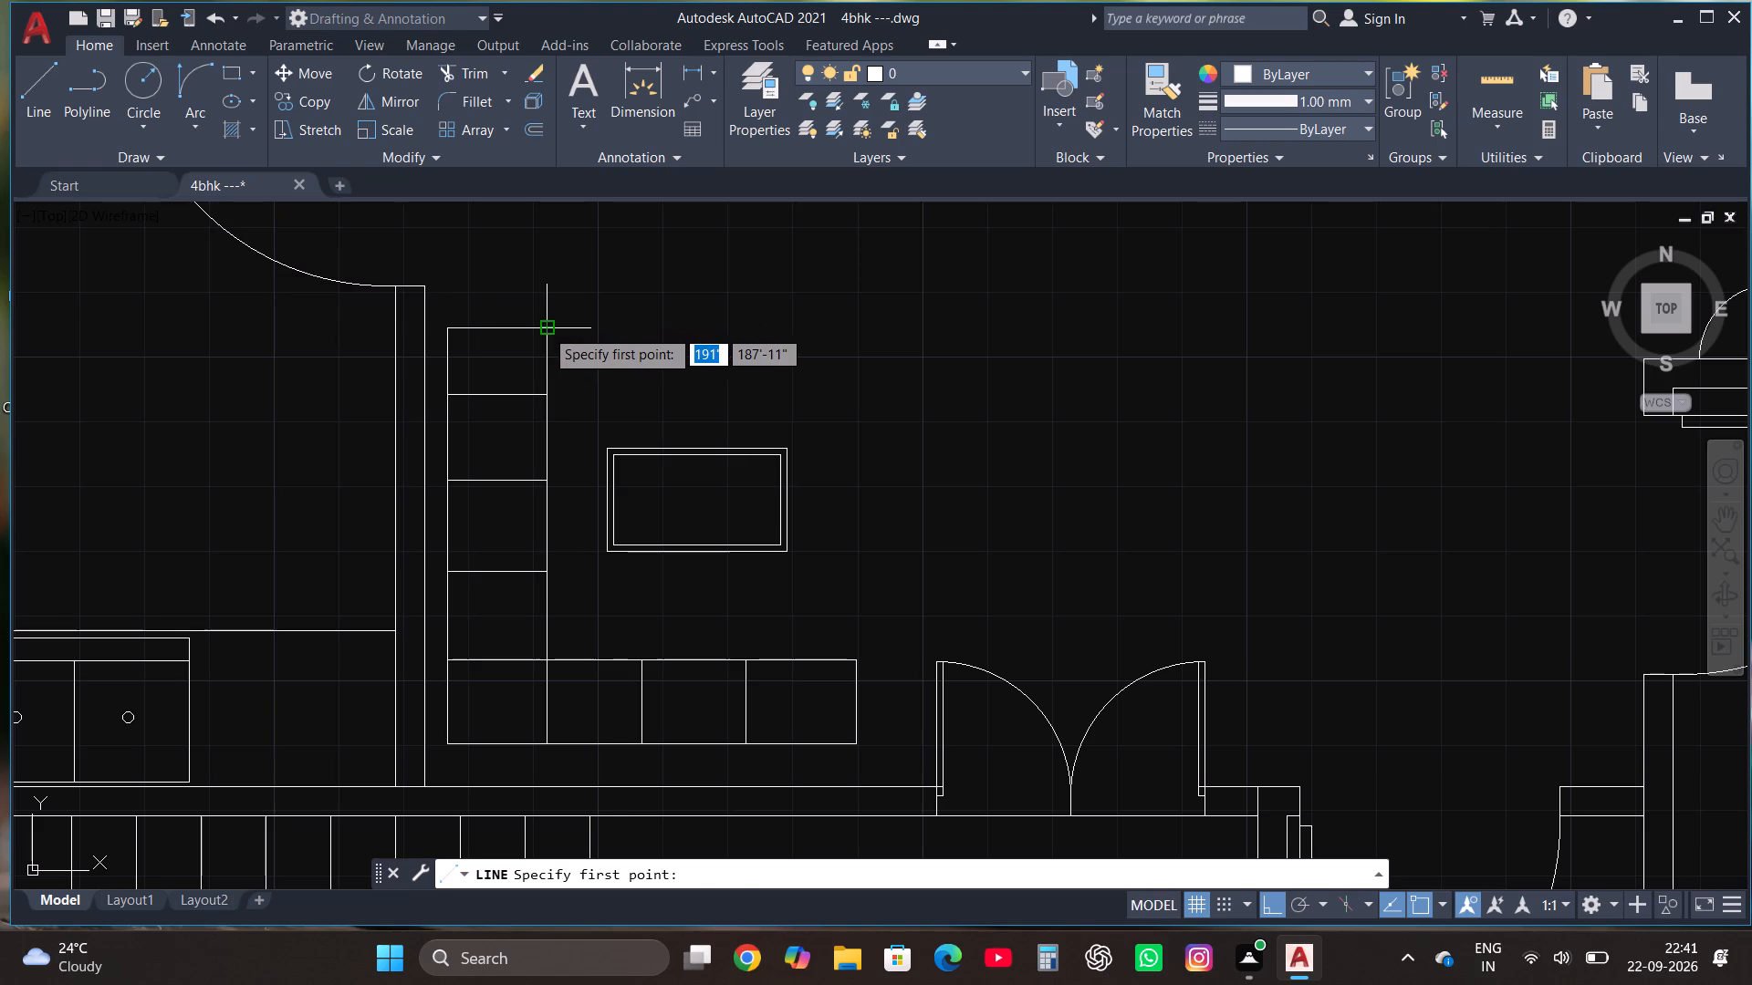
pyautogui.click(545, 328)
pyautogui.click(545, 316)
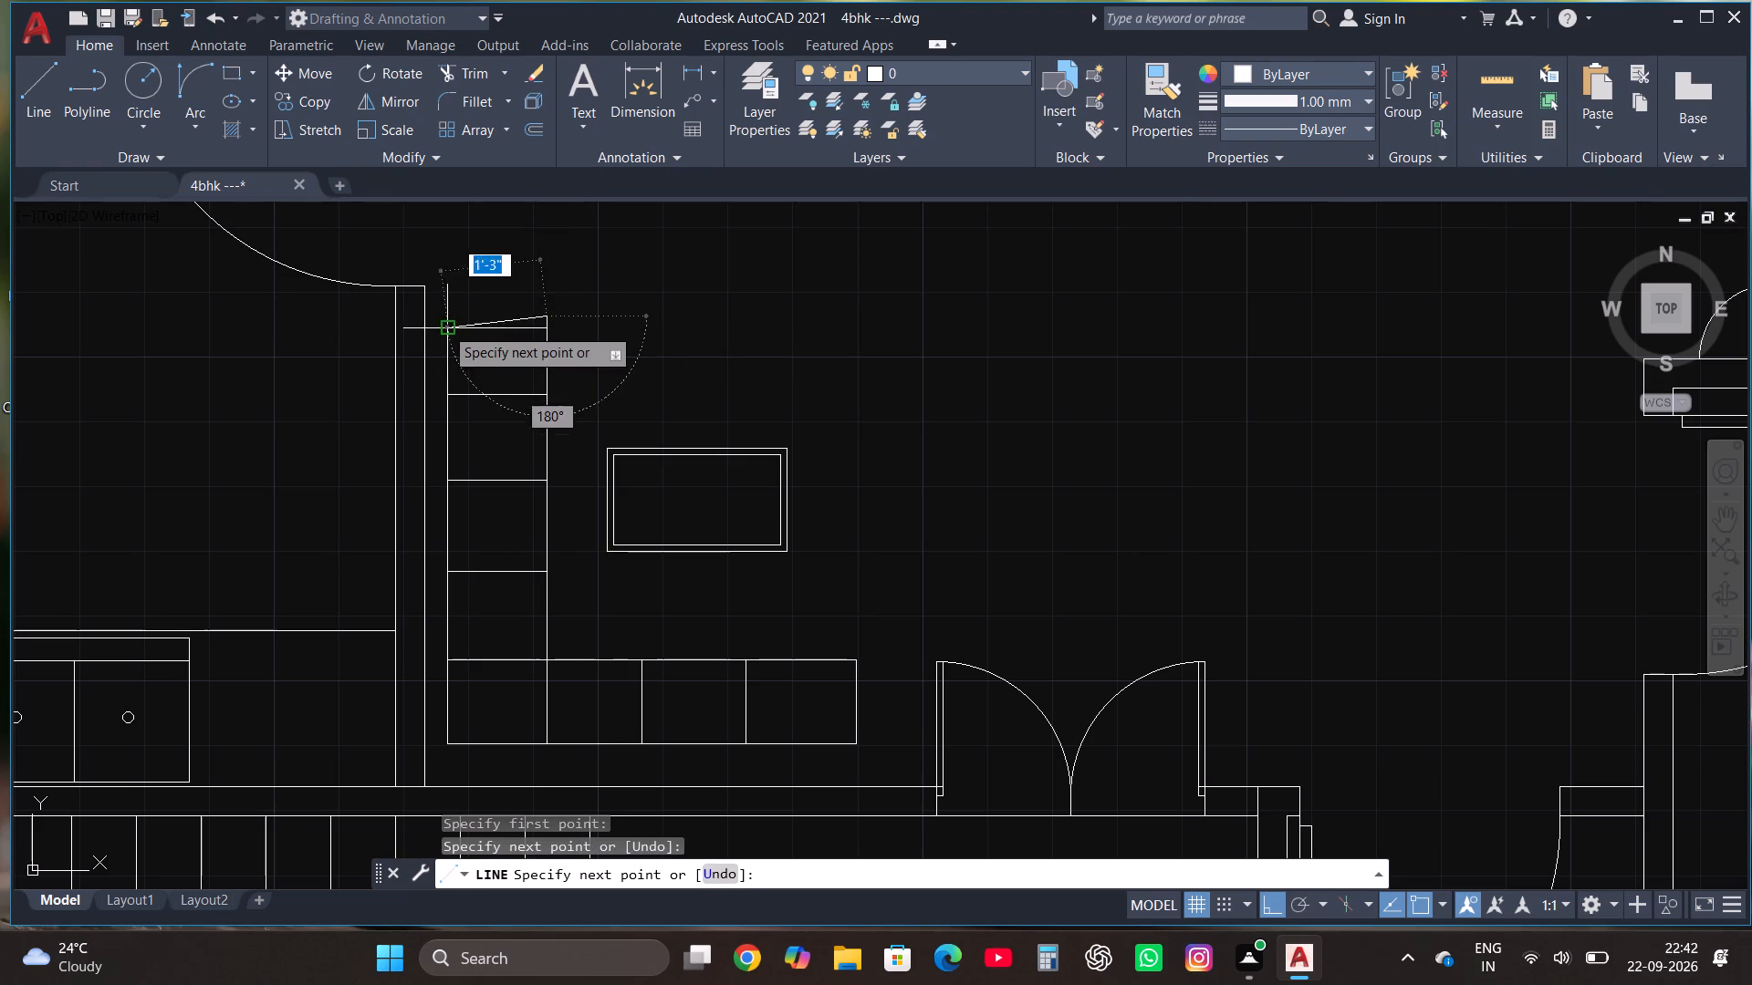
pyautogui.scroll(3, 432, 322)
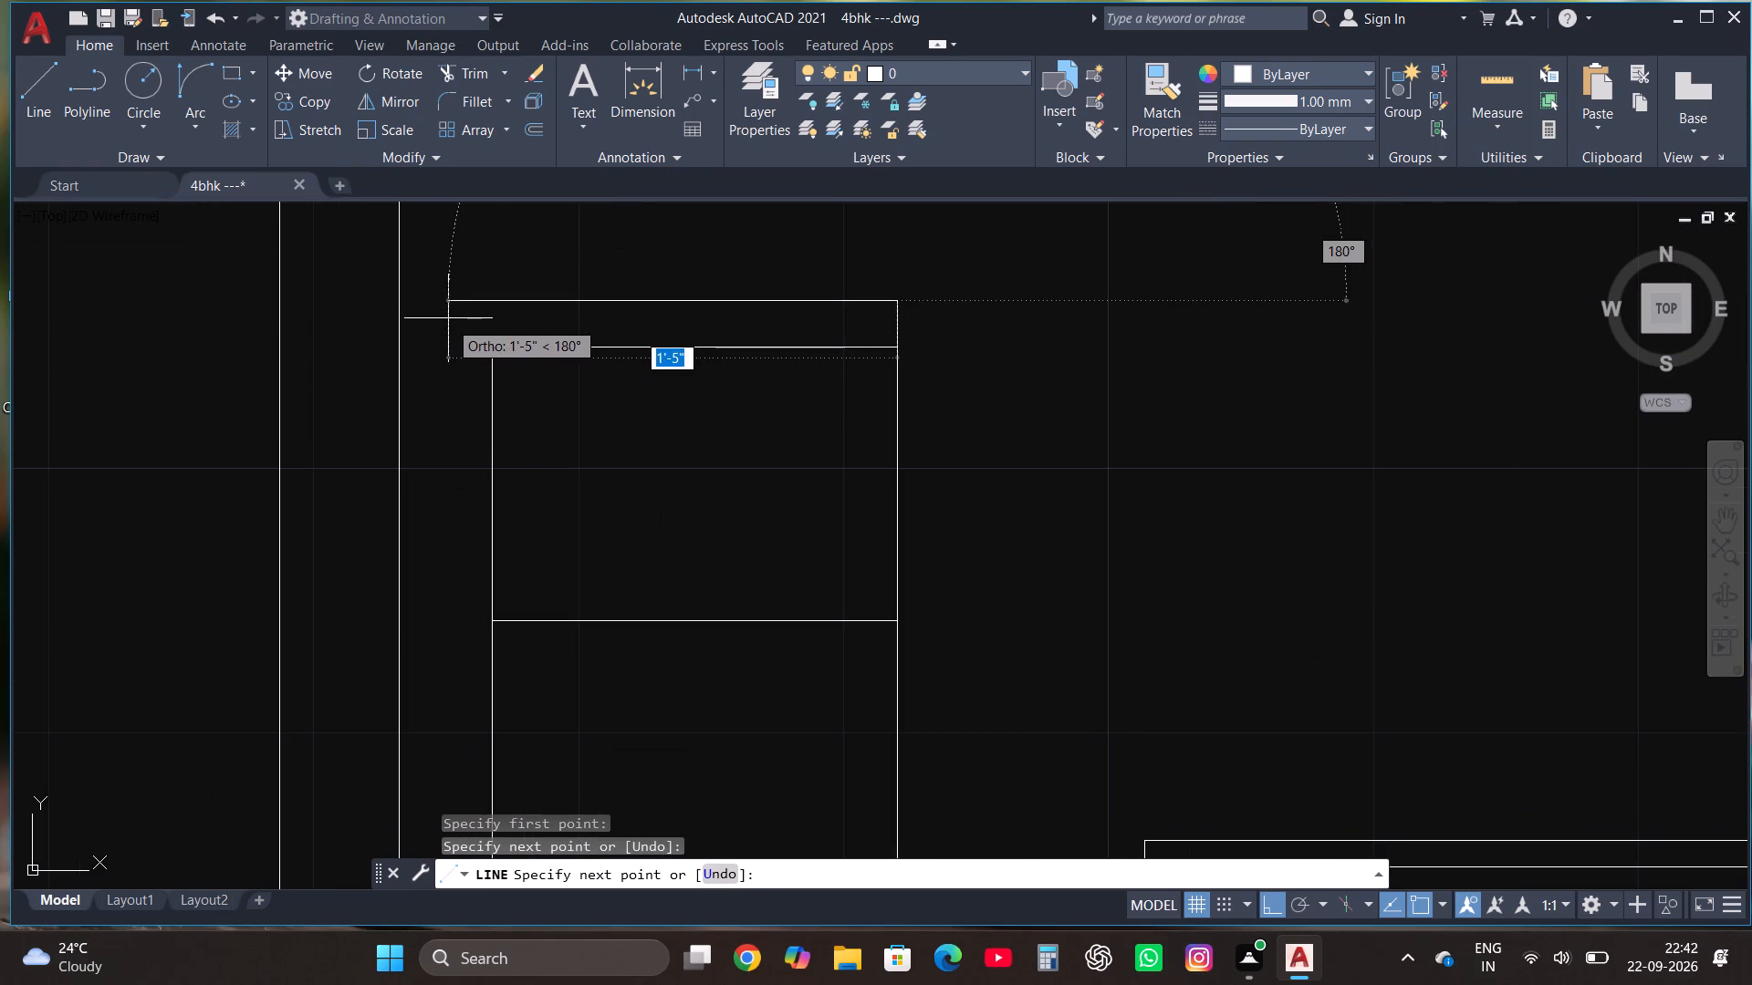
pyautogui.click(455, 317)
pyautogui.scroll(-3, 455, 317)
pyautogui.scroll(3, 463, 758)
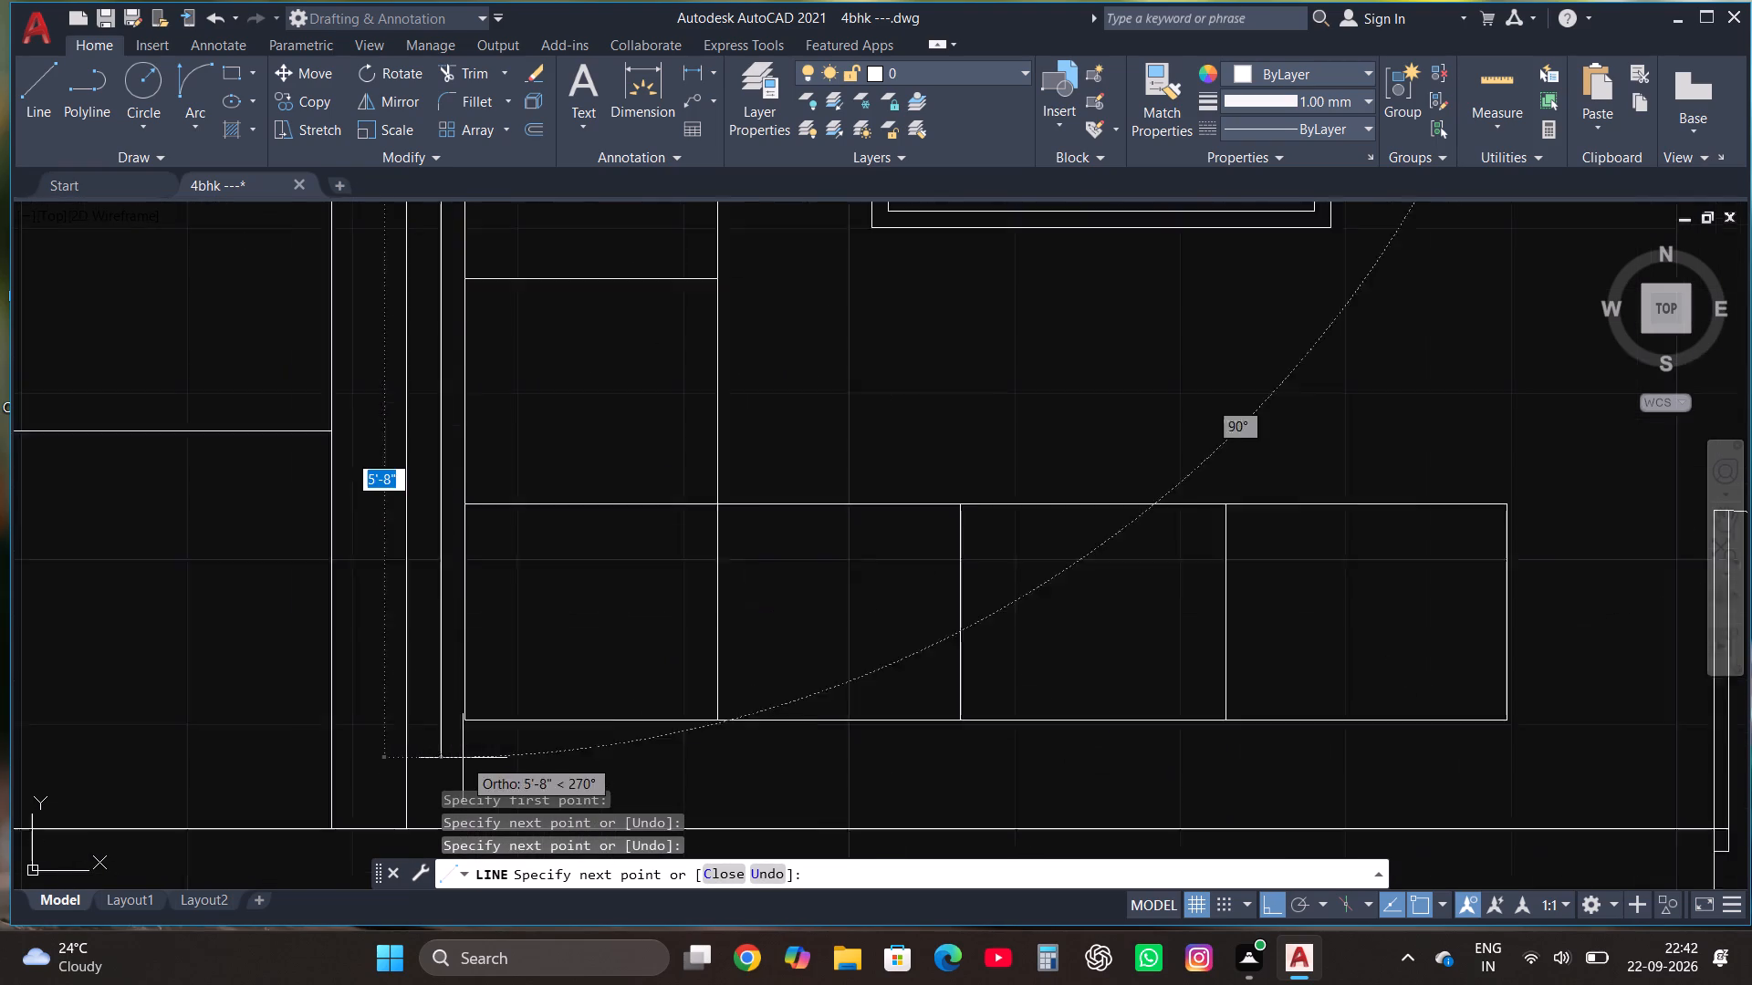
pyautogui.click(462, 745)
# Continue the backrest outline east along the south arm to just past its end, north to its top edge, and west to its northeast corner.
pyautogui.scroll(-2, 481, 745)
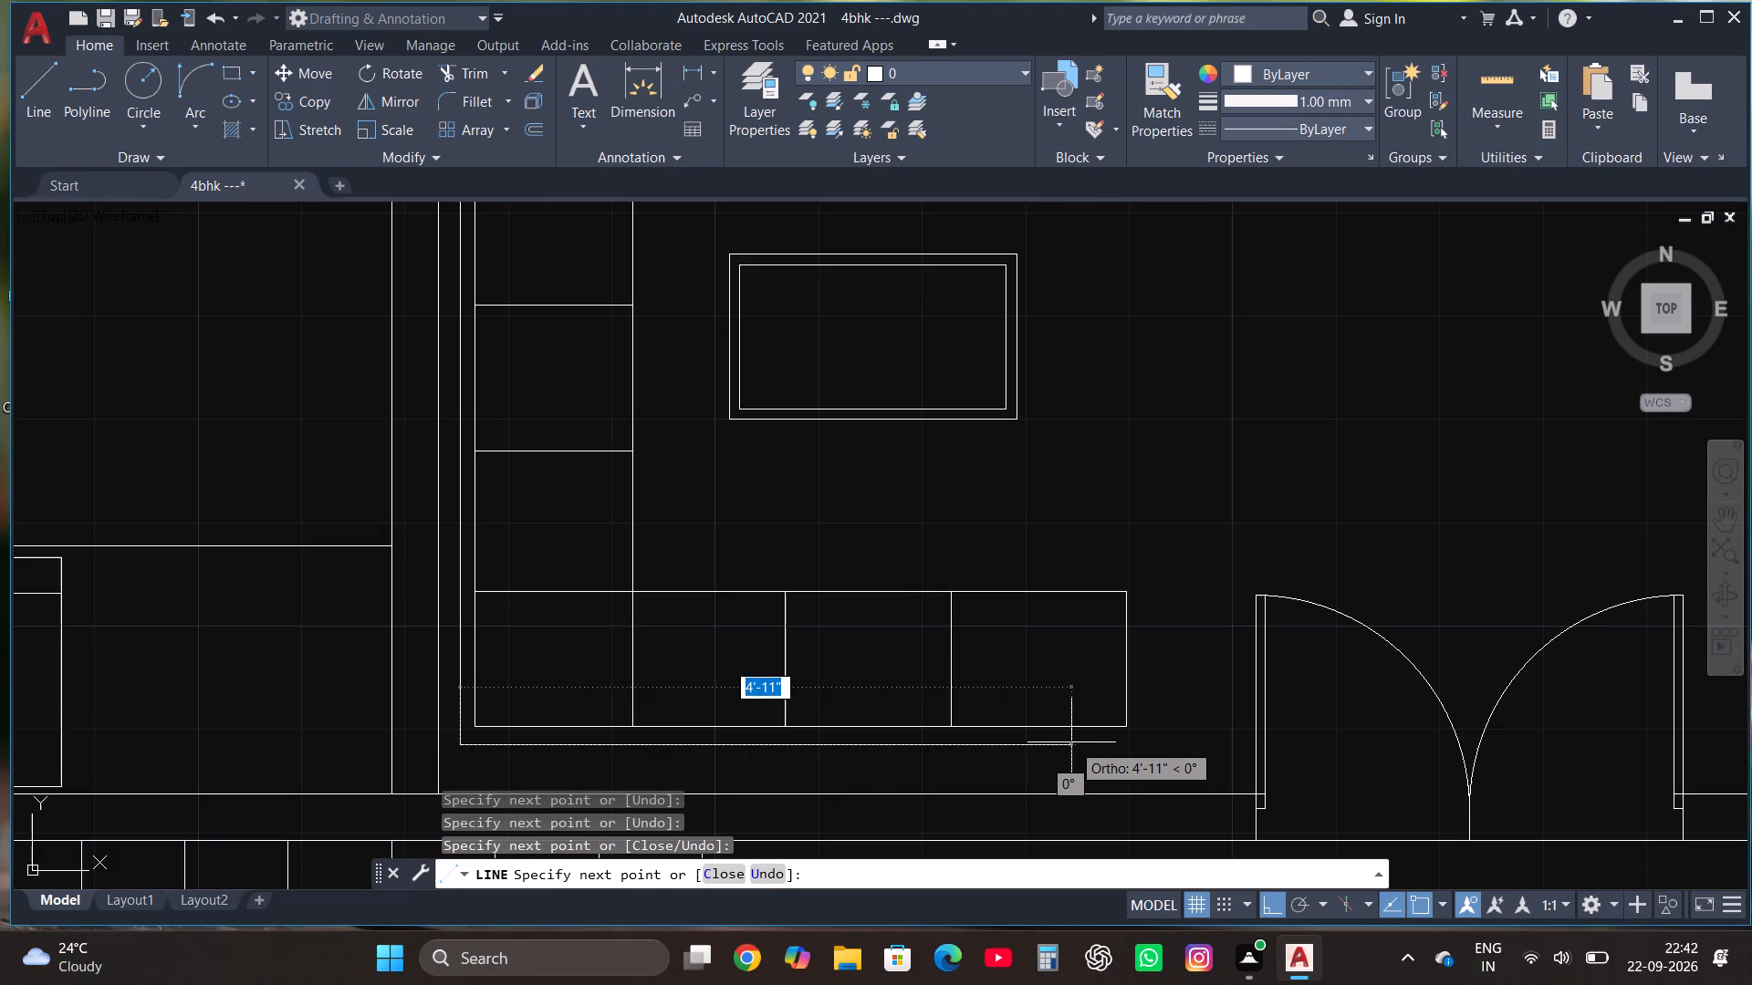
pyautogui.scroll(2, 1100, 733)
pyautogui.scroll(-3, 1103, 731)
pyautogui.scroll(3, 1173, 731)
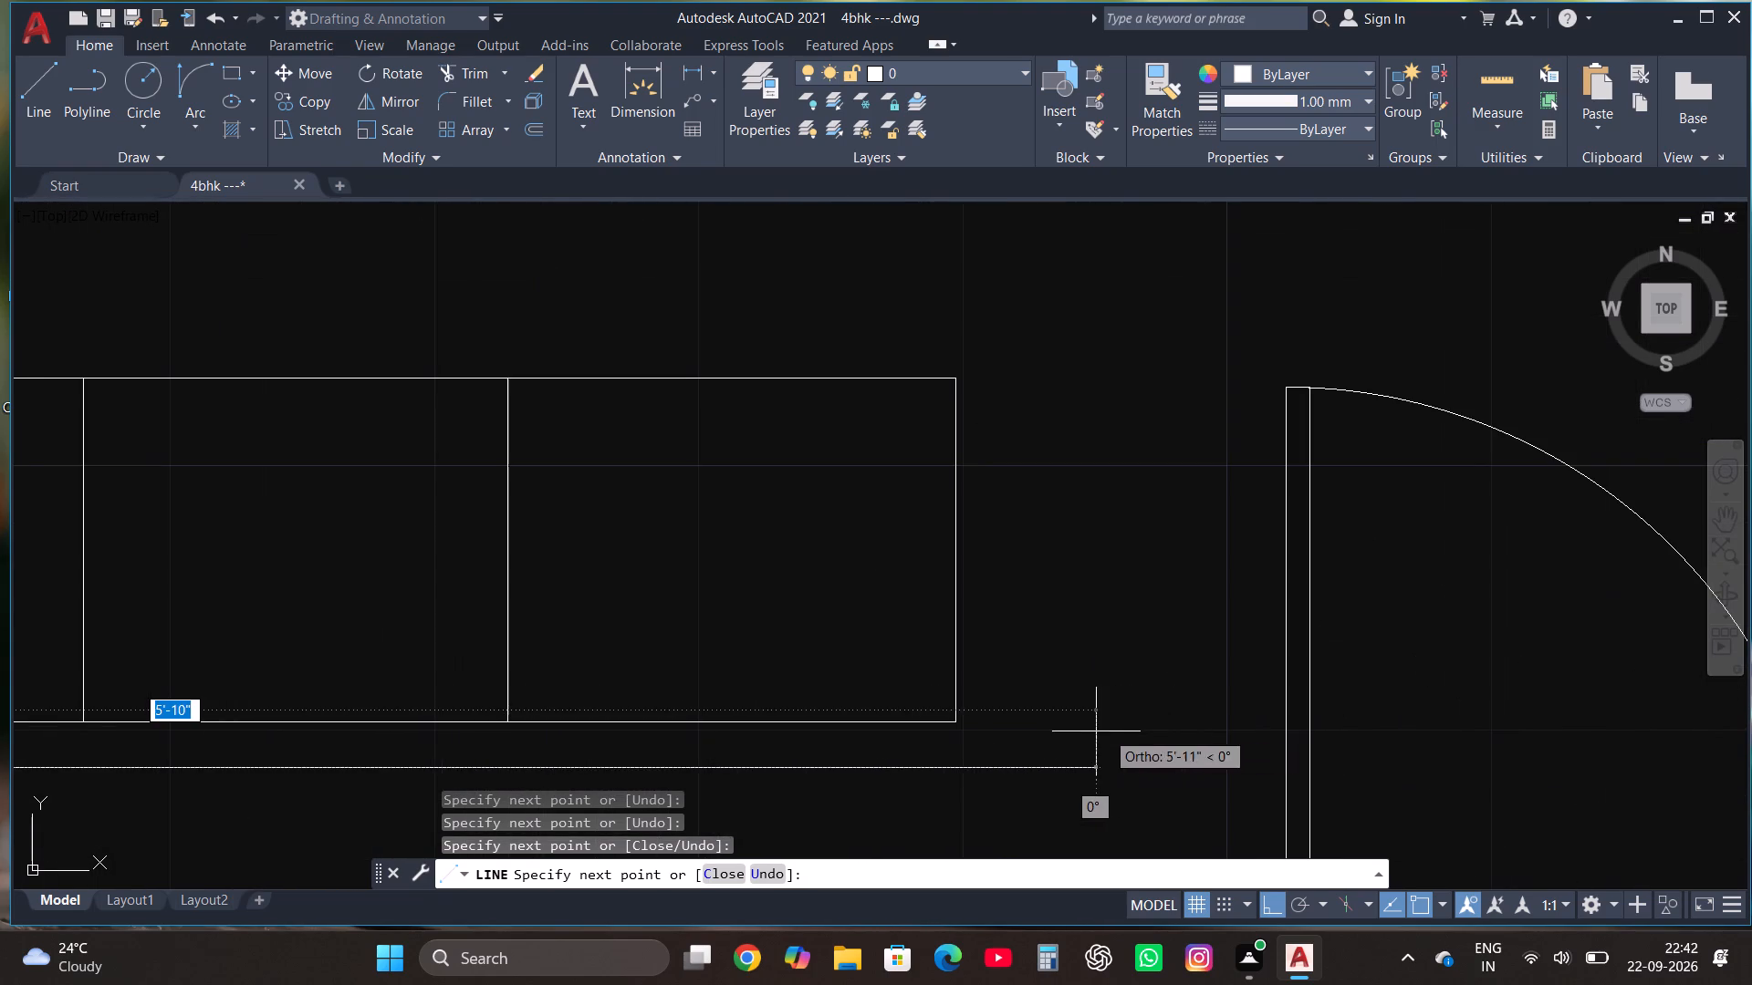
pyautogui.click(998, 737)
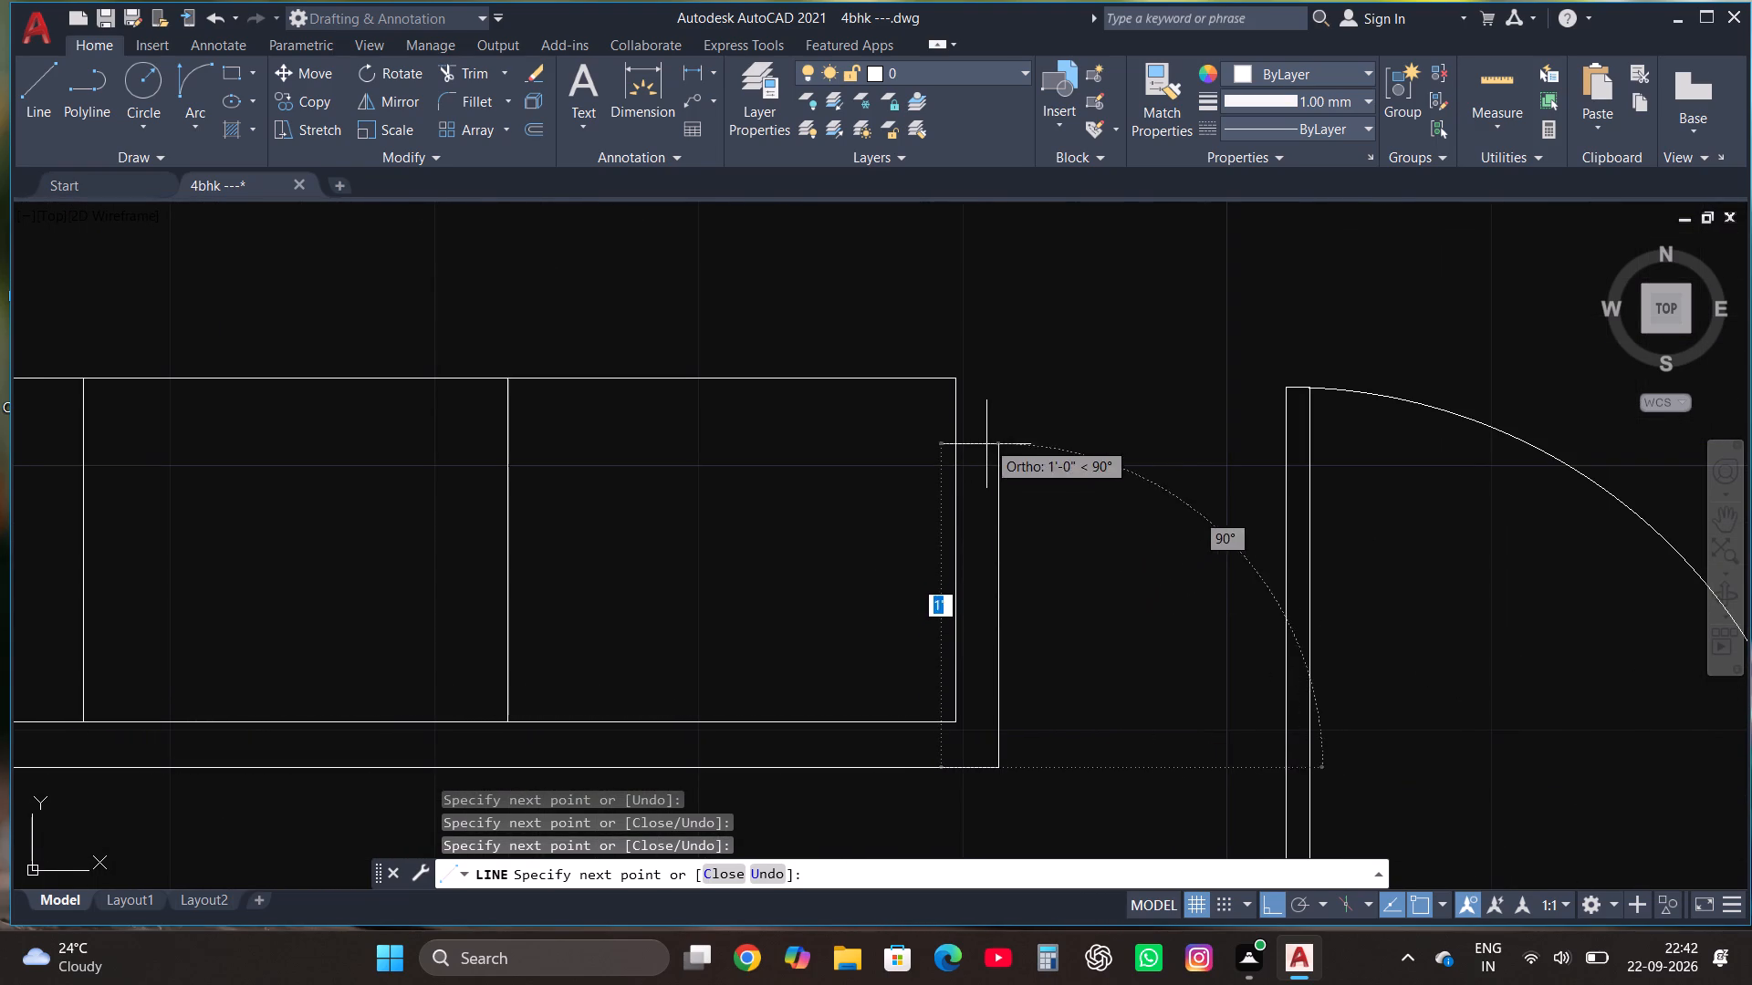
pyautogui.scroll(-4, 985, 419)
pyautogui.scroll(4, 995, 383)
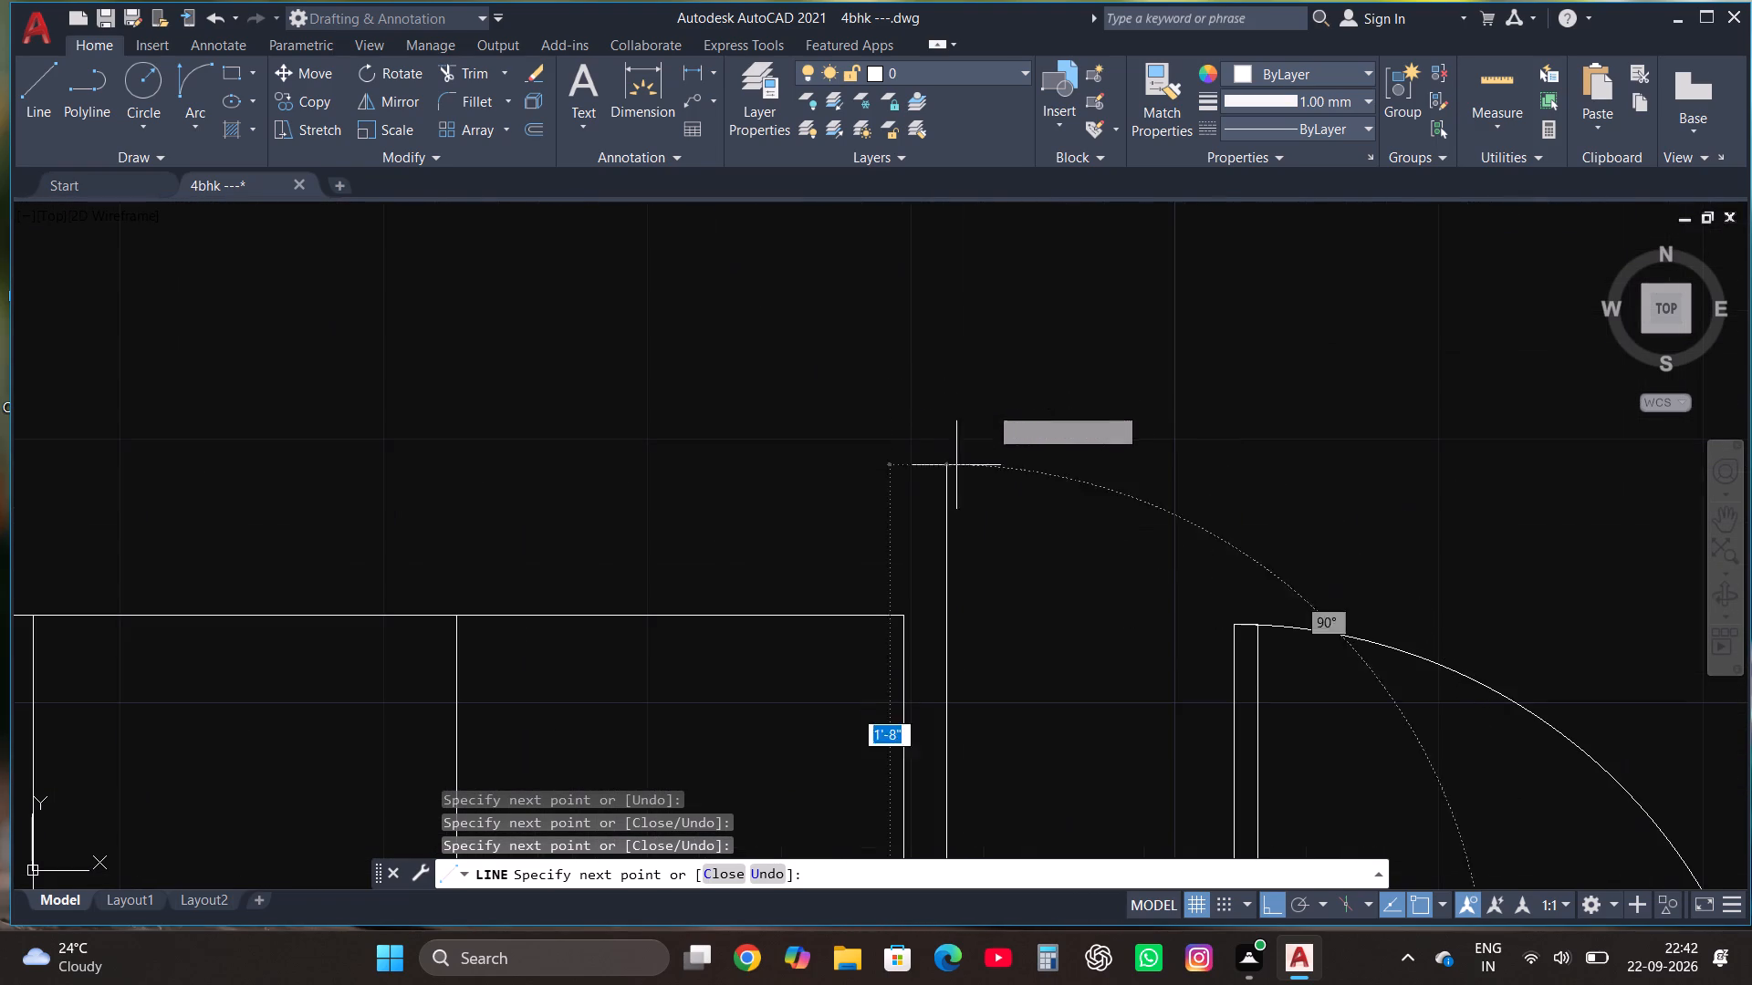
pyautogui.click(951, 617)
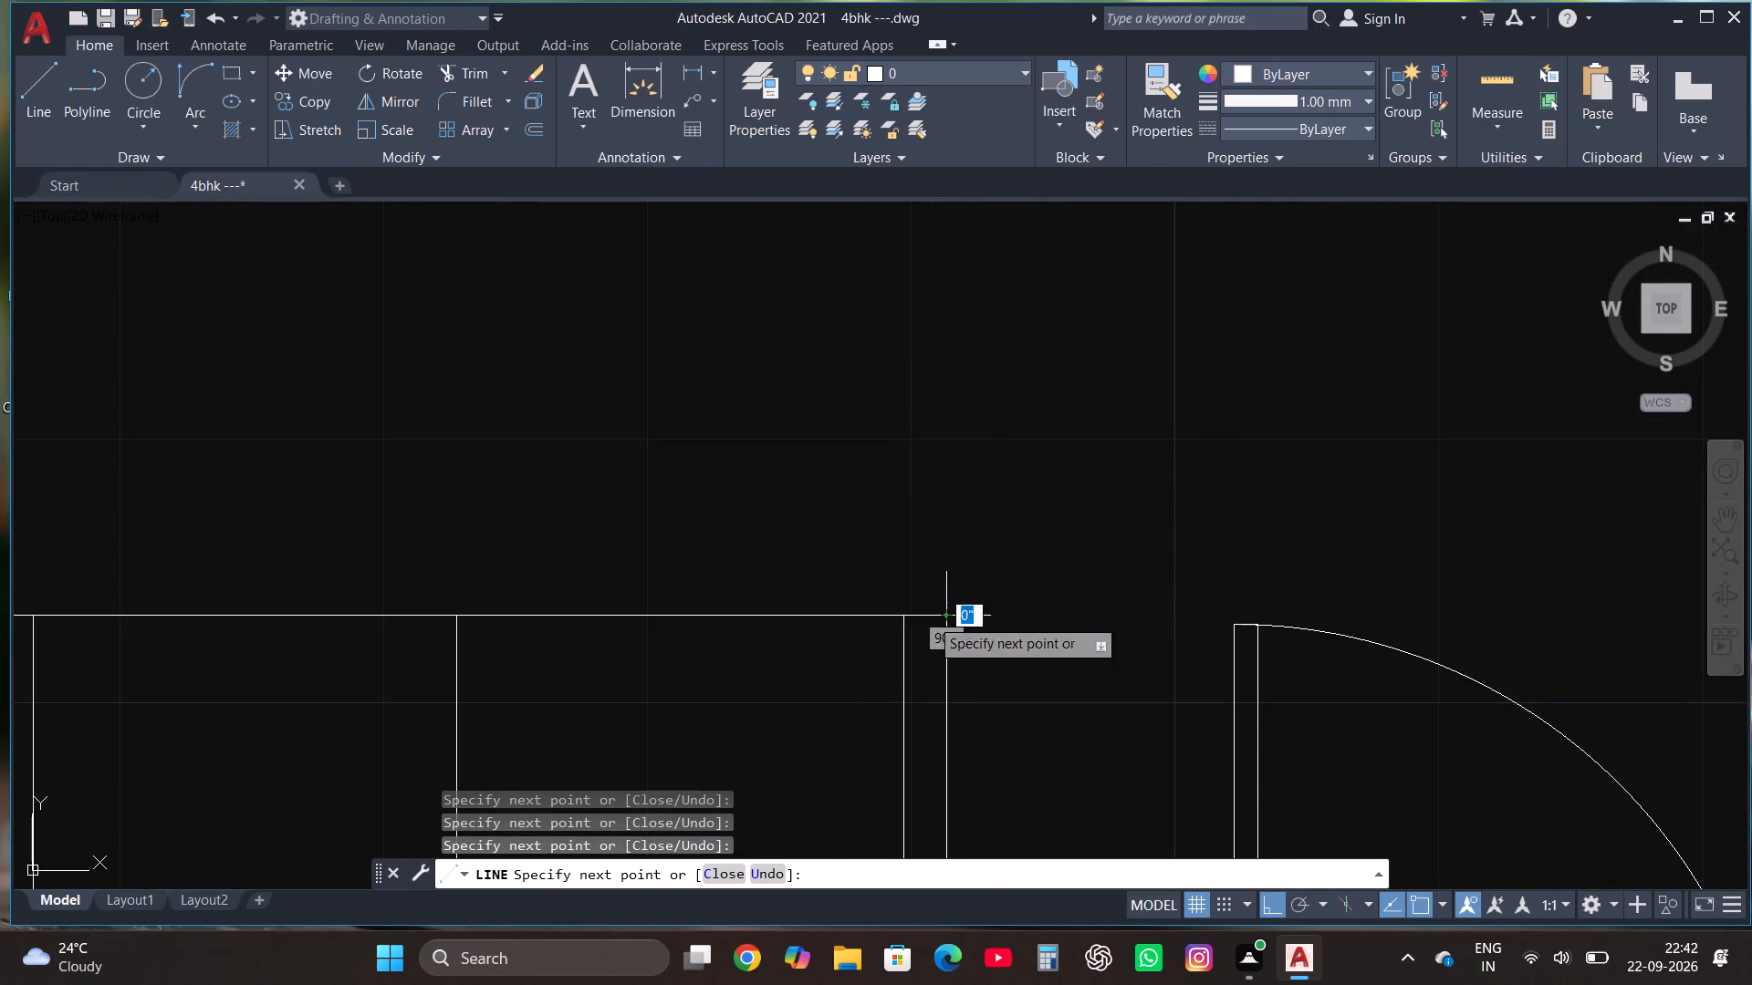
pyautogui.click(901, 617)
pyautogui.press('Escape')
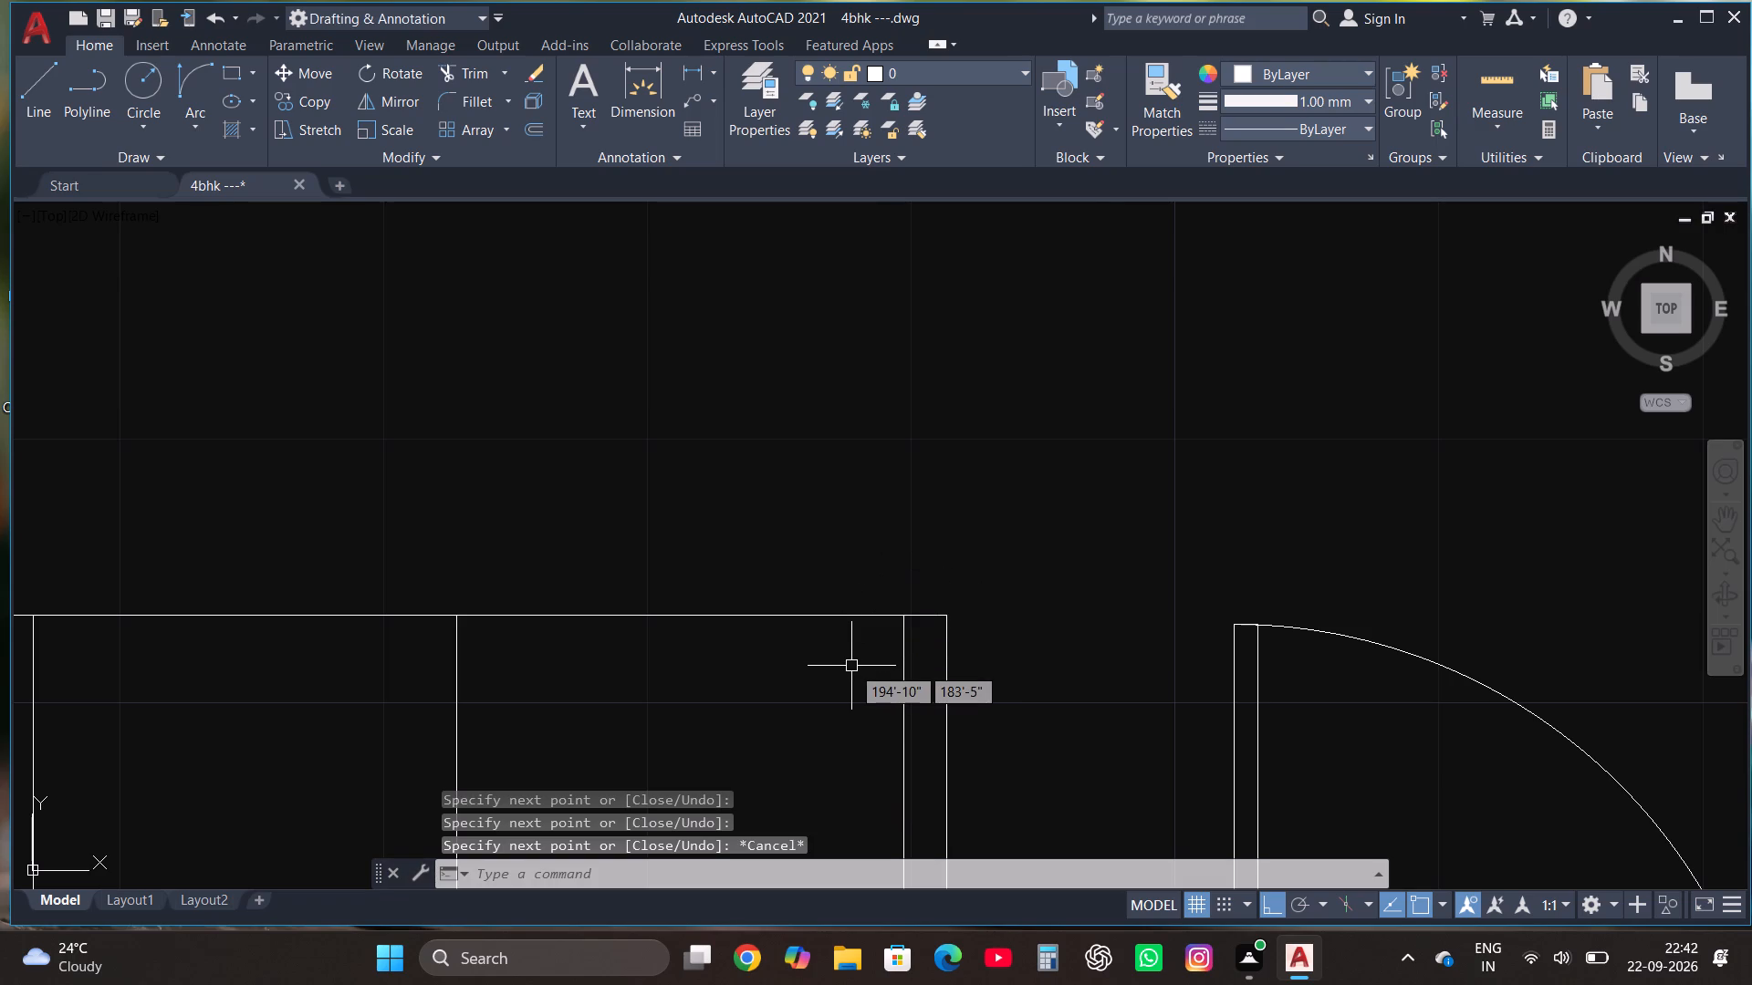
# Draw an L-shaped inner backrest line along the sofa's west and south arms, from the north cushion edge to just past the east armrest line.
pyautogui.scroll(-3, 756, 651)
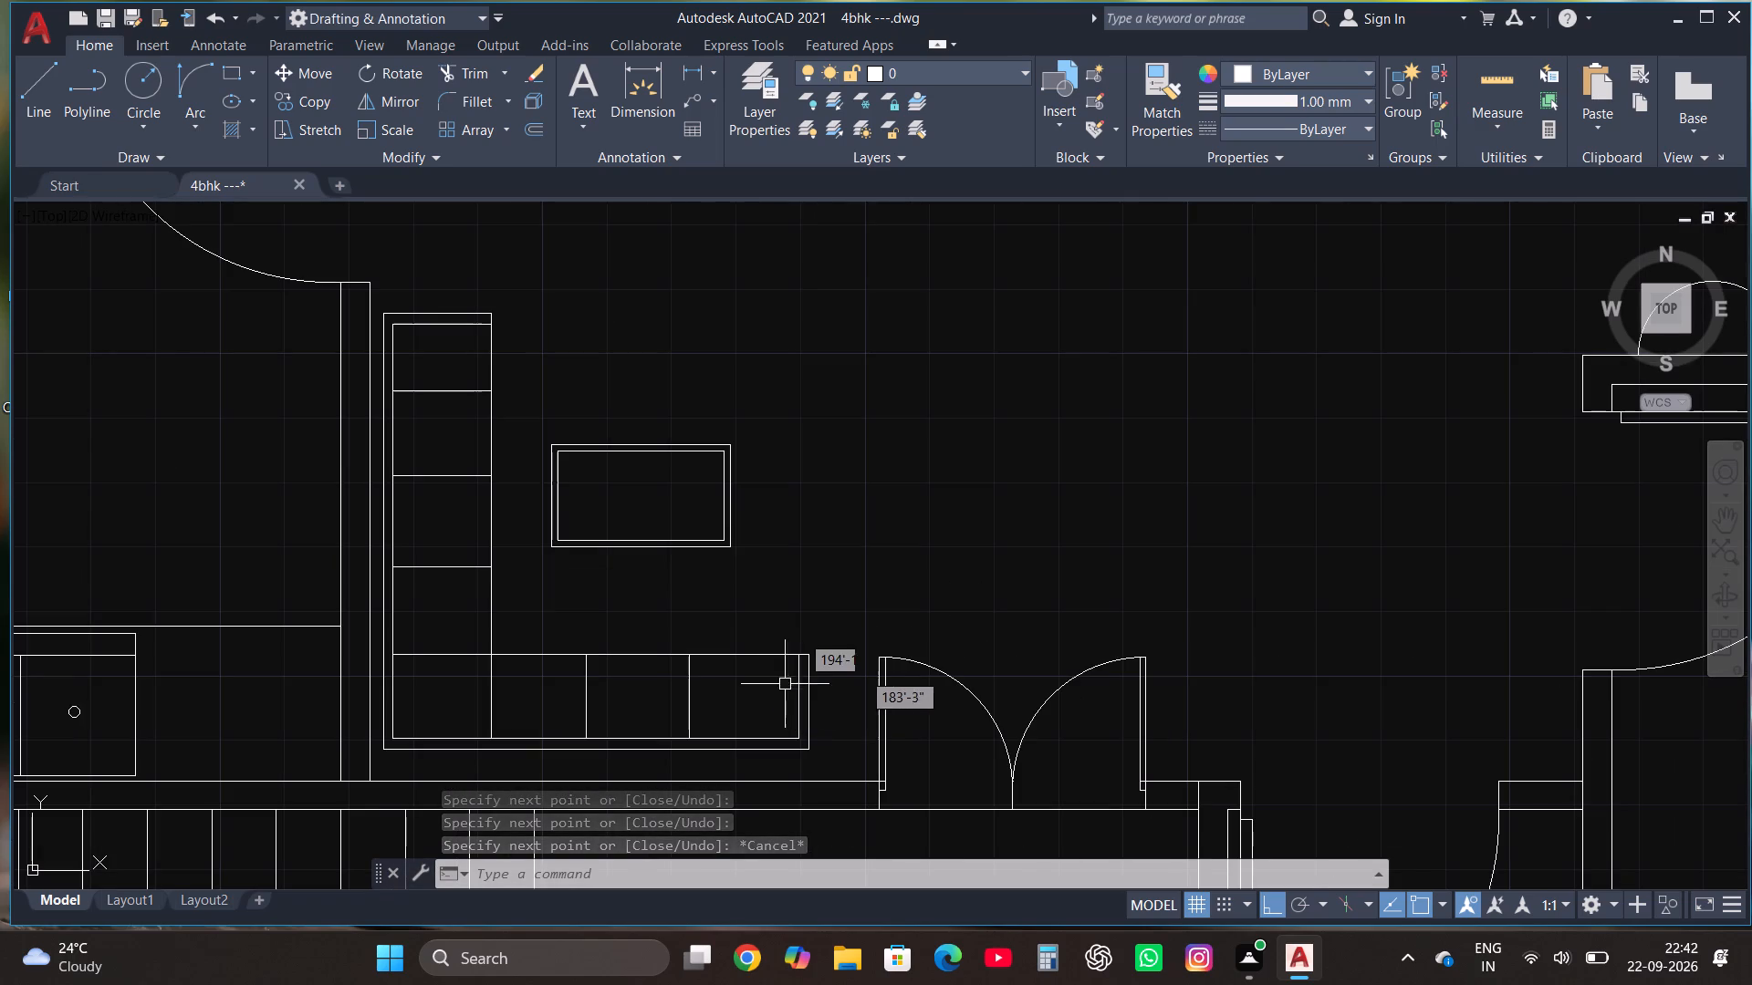
pyautogui.scroll(-1, 805, 622)
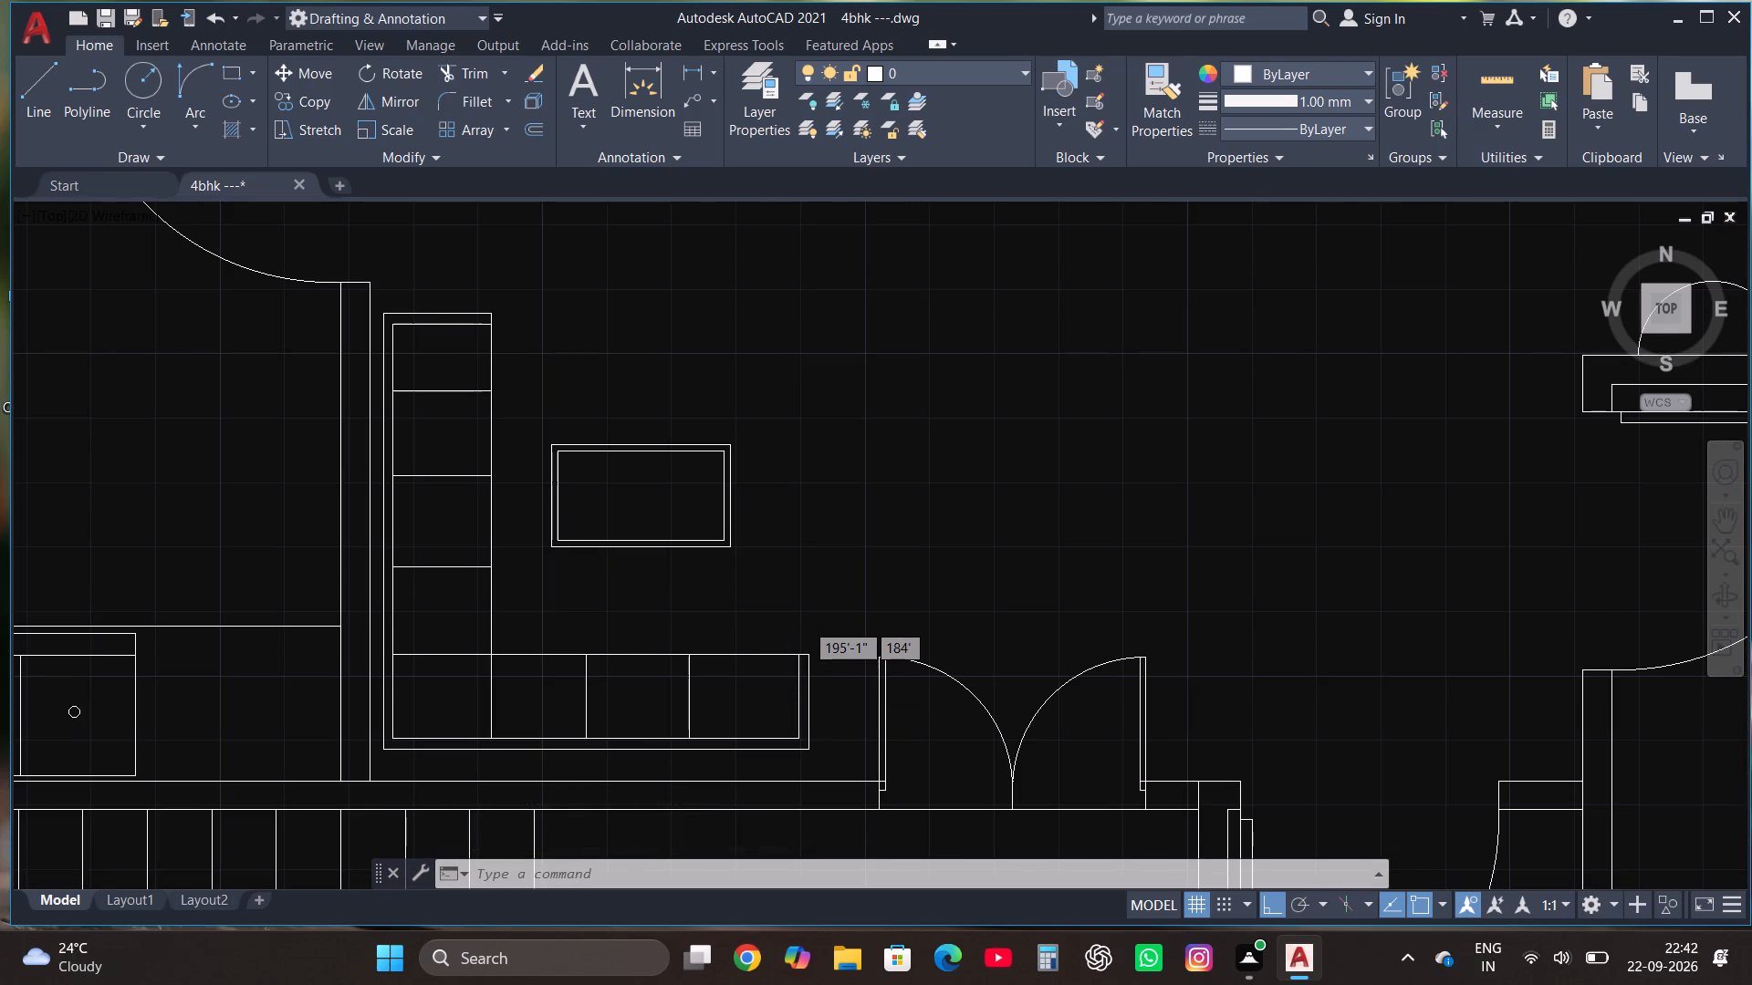
pyautogui.click(54, 86)
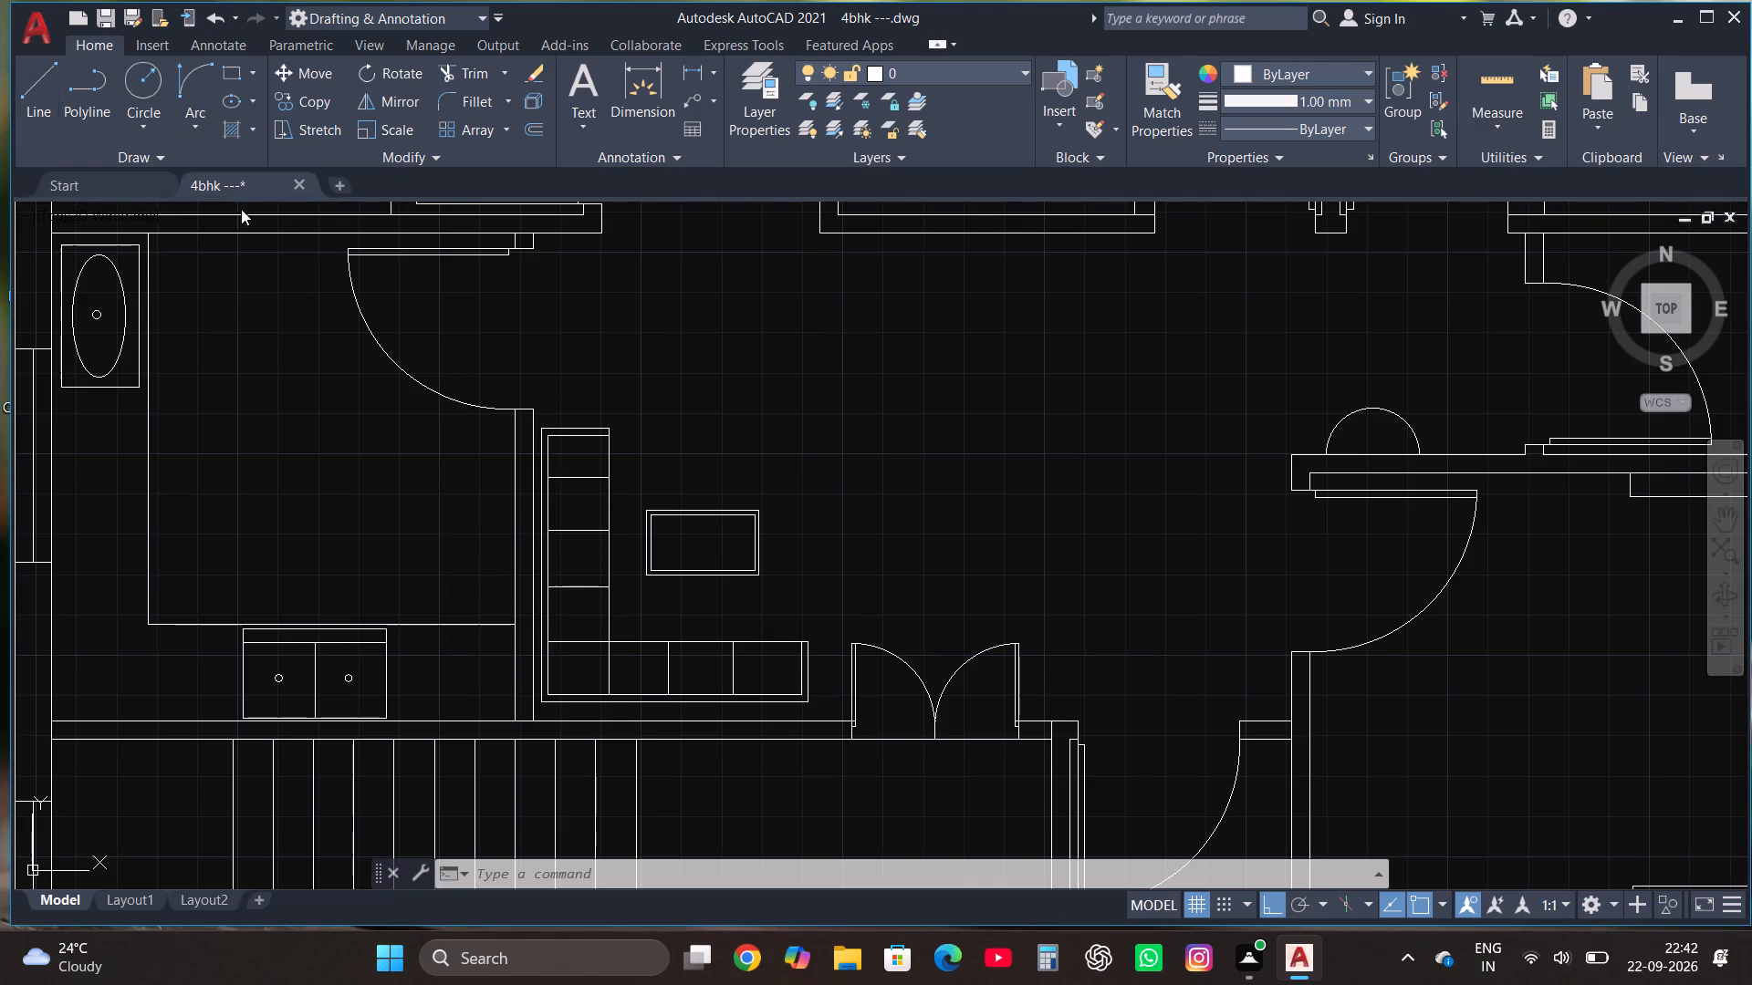
pyautogui.scroll(2, 577, 452)
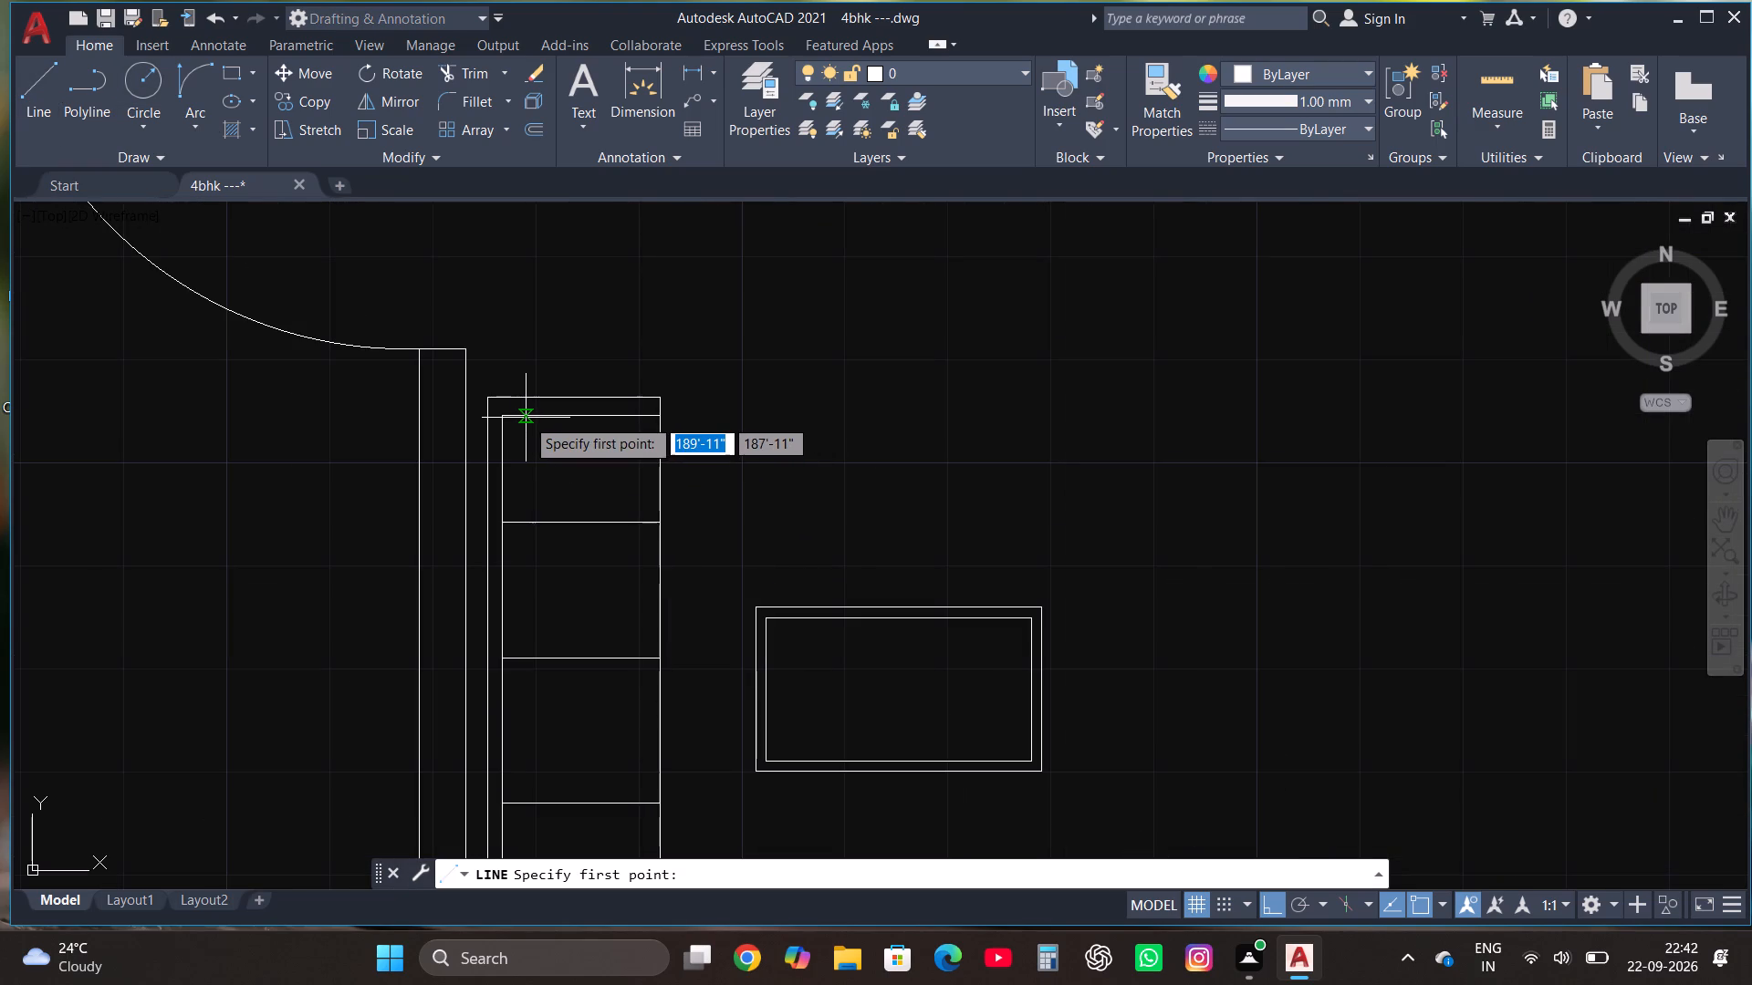
pyautogui.click(533, 418)
pyautogui.scroll(-1, 533, 421)
pyautogui.scroll(-1, 539, 604)
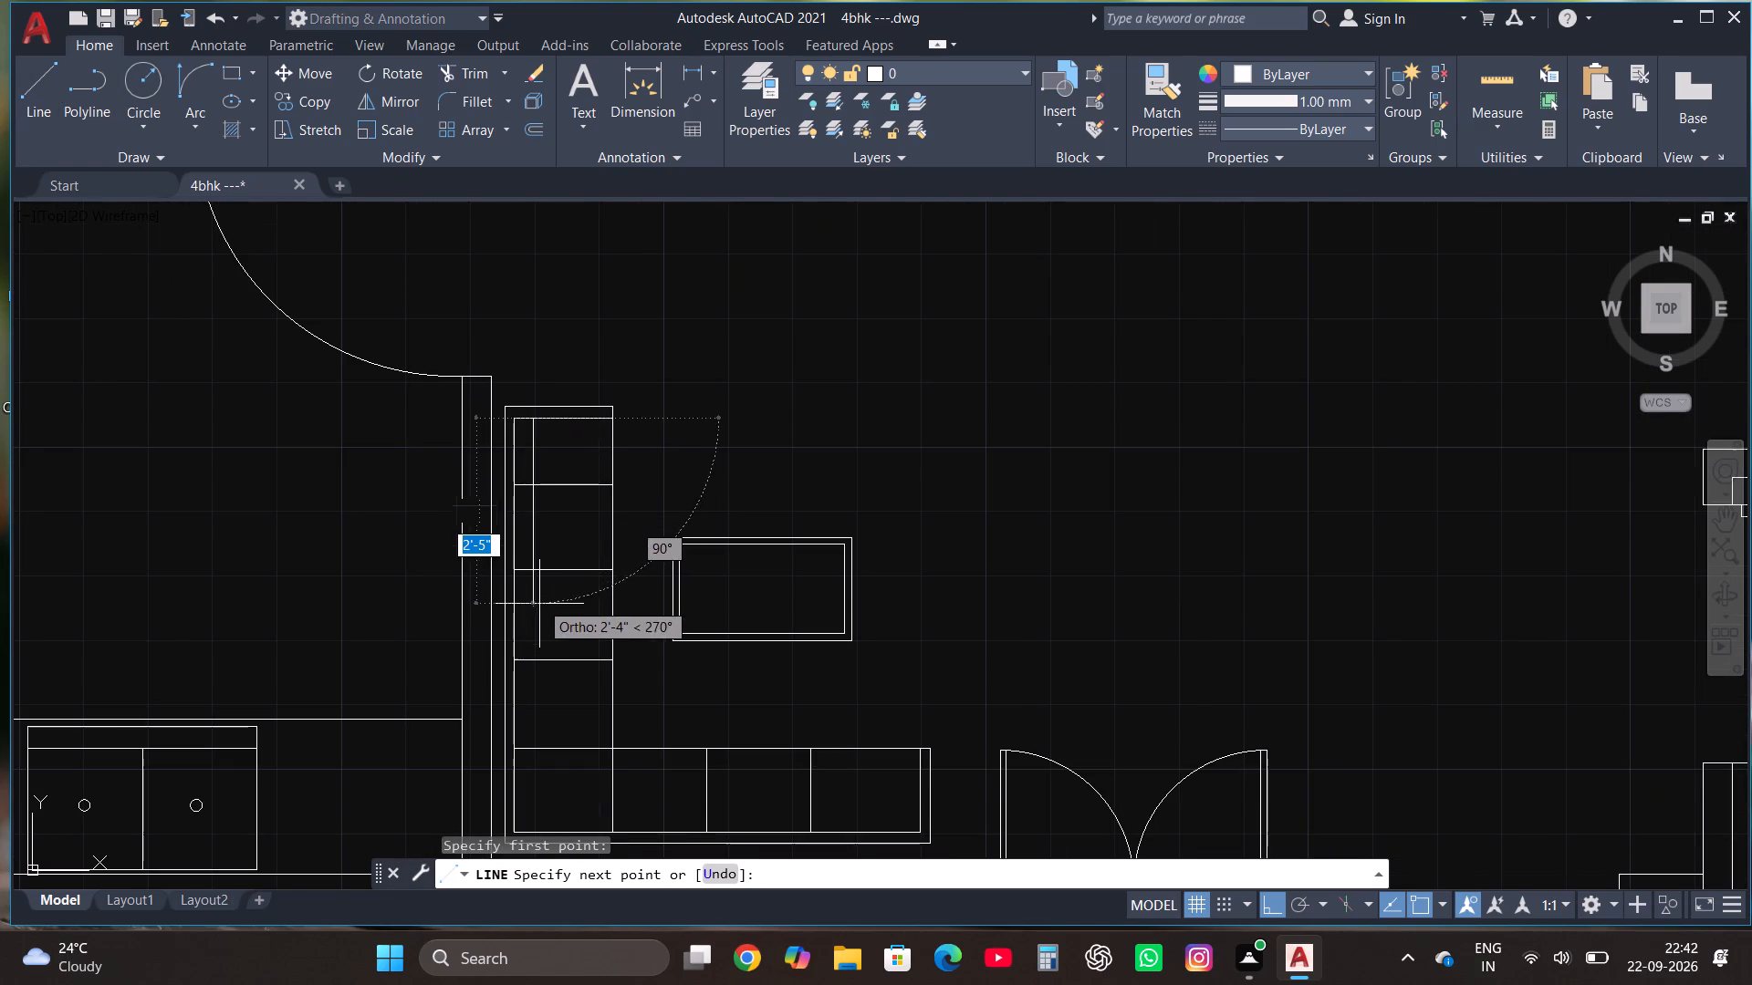
pyautogui.scroll(3, 546, 727)
pyautogui.click(518, 754)
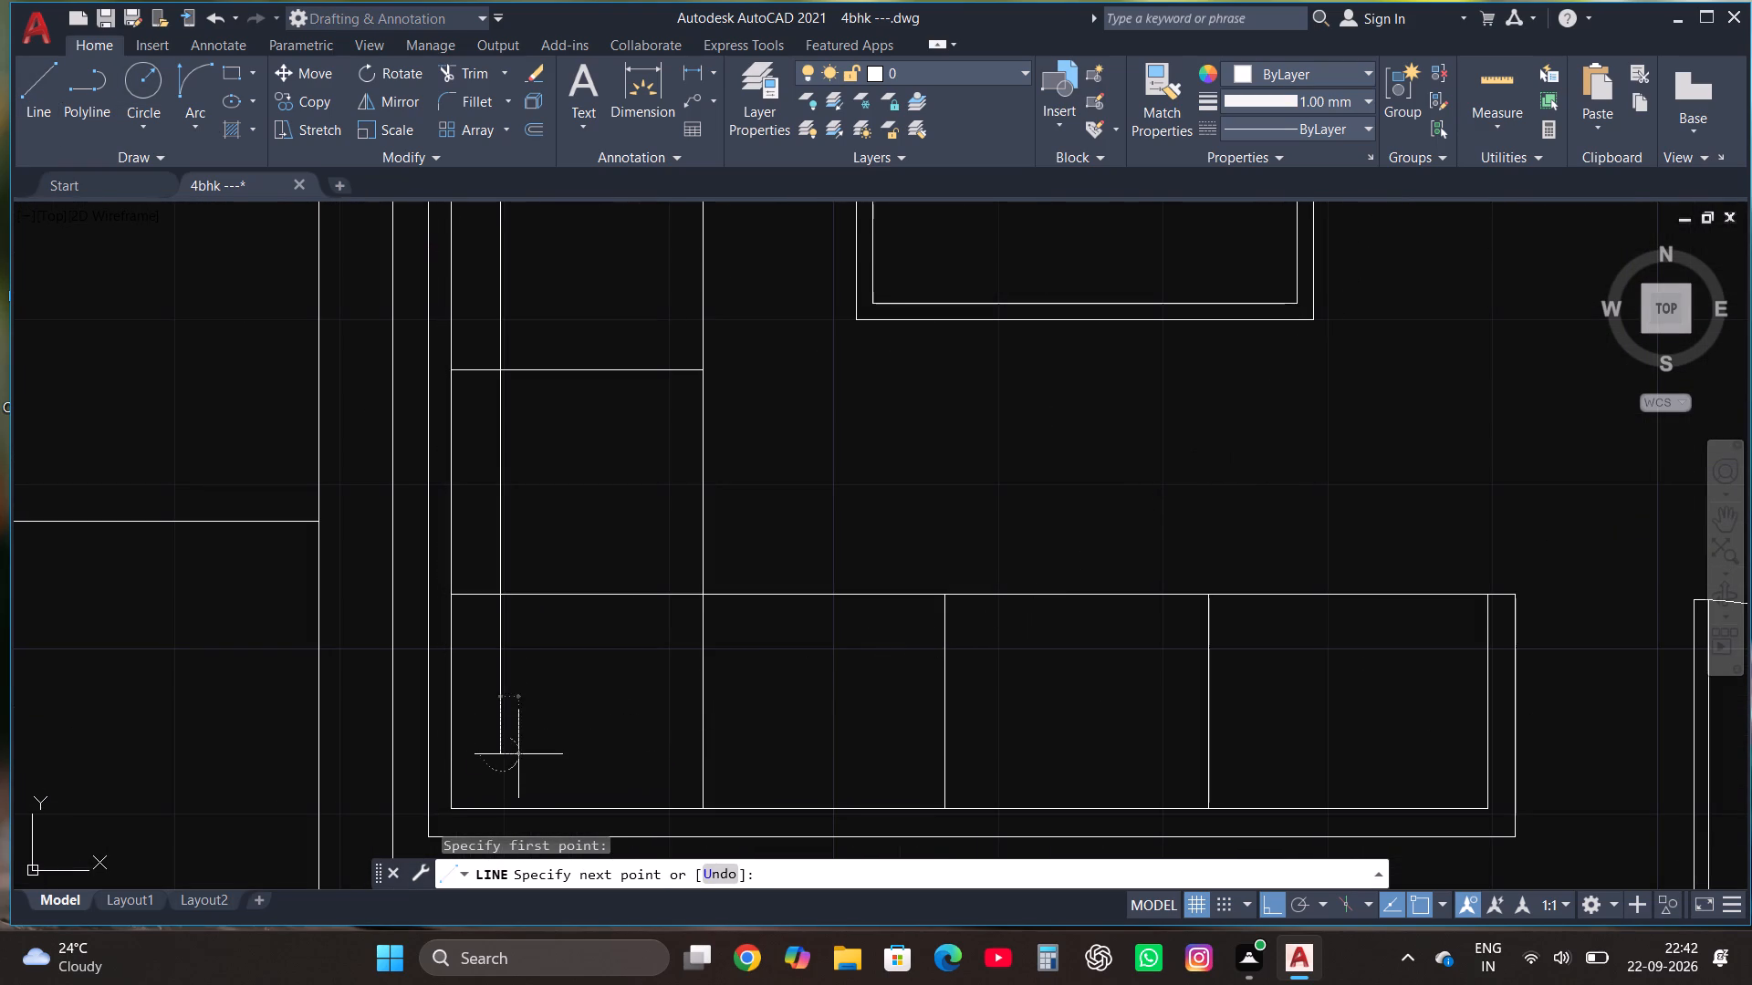
pyautogui.click(1501, 742)
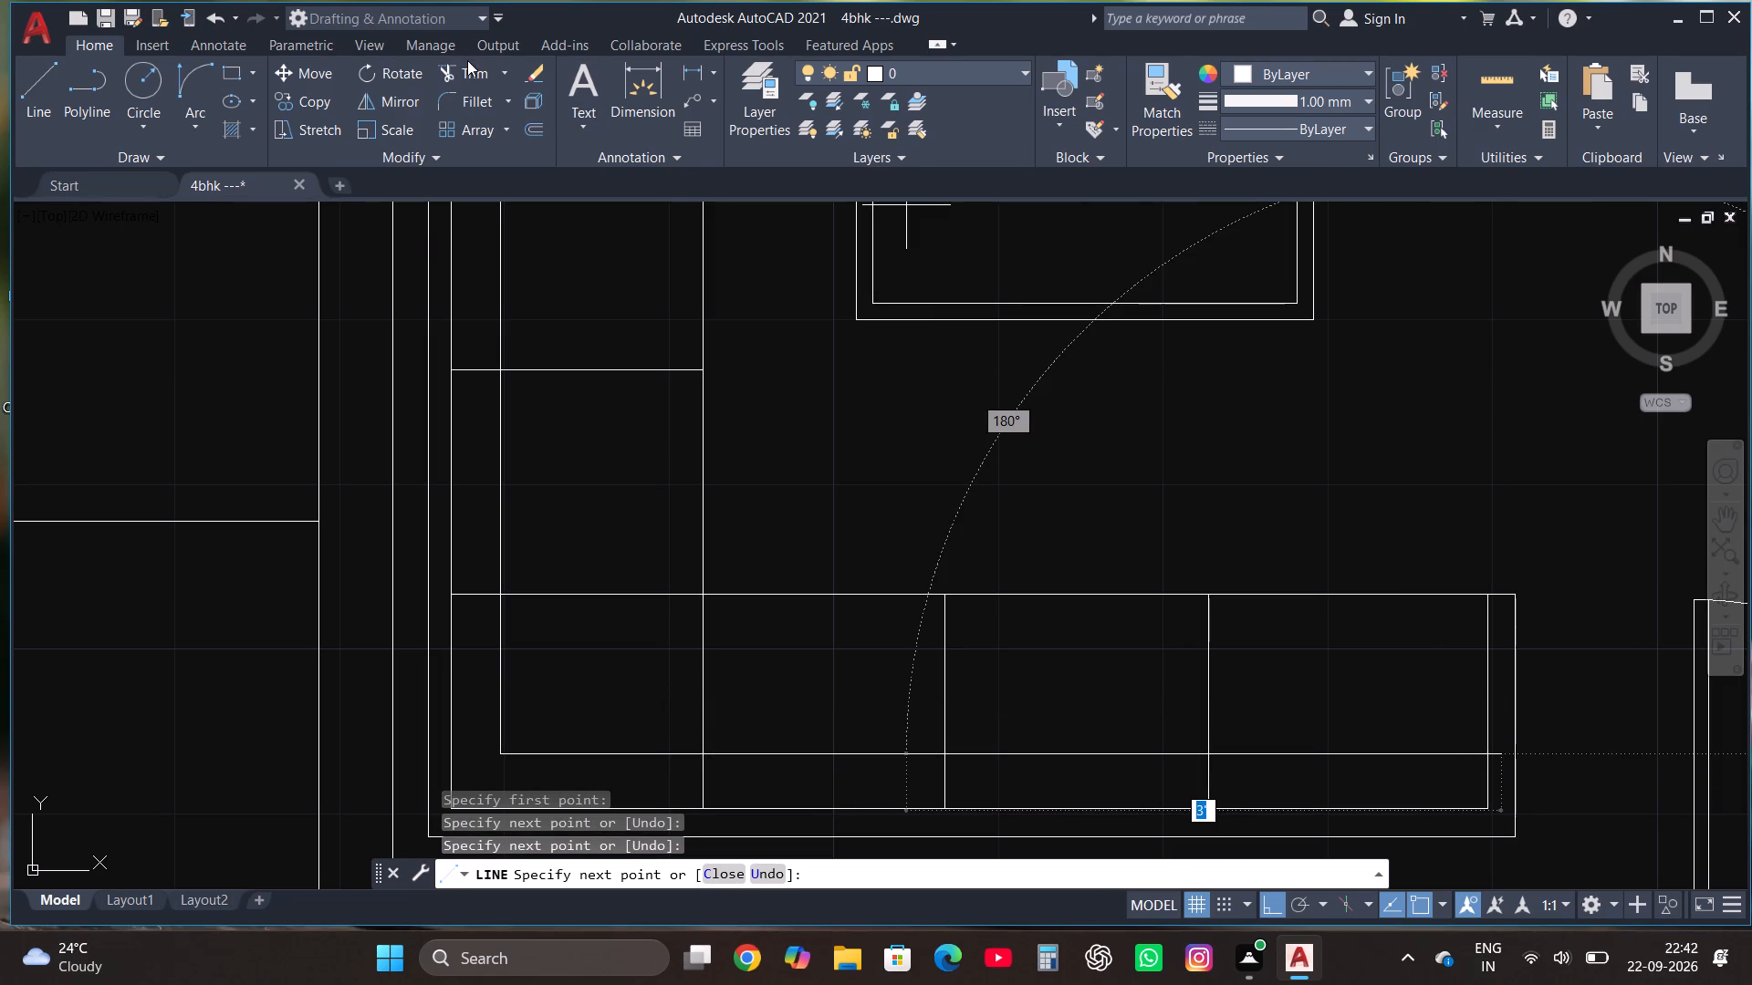
# Trim the short overhang of the inner backrest line beyond the sofa's east armrest line.
pyautogui.click(475, 68)
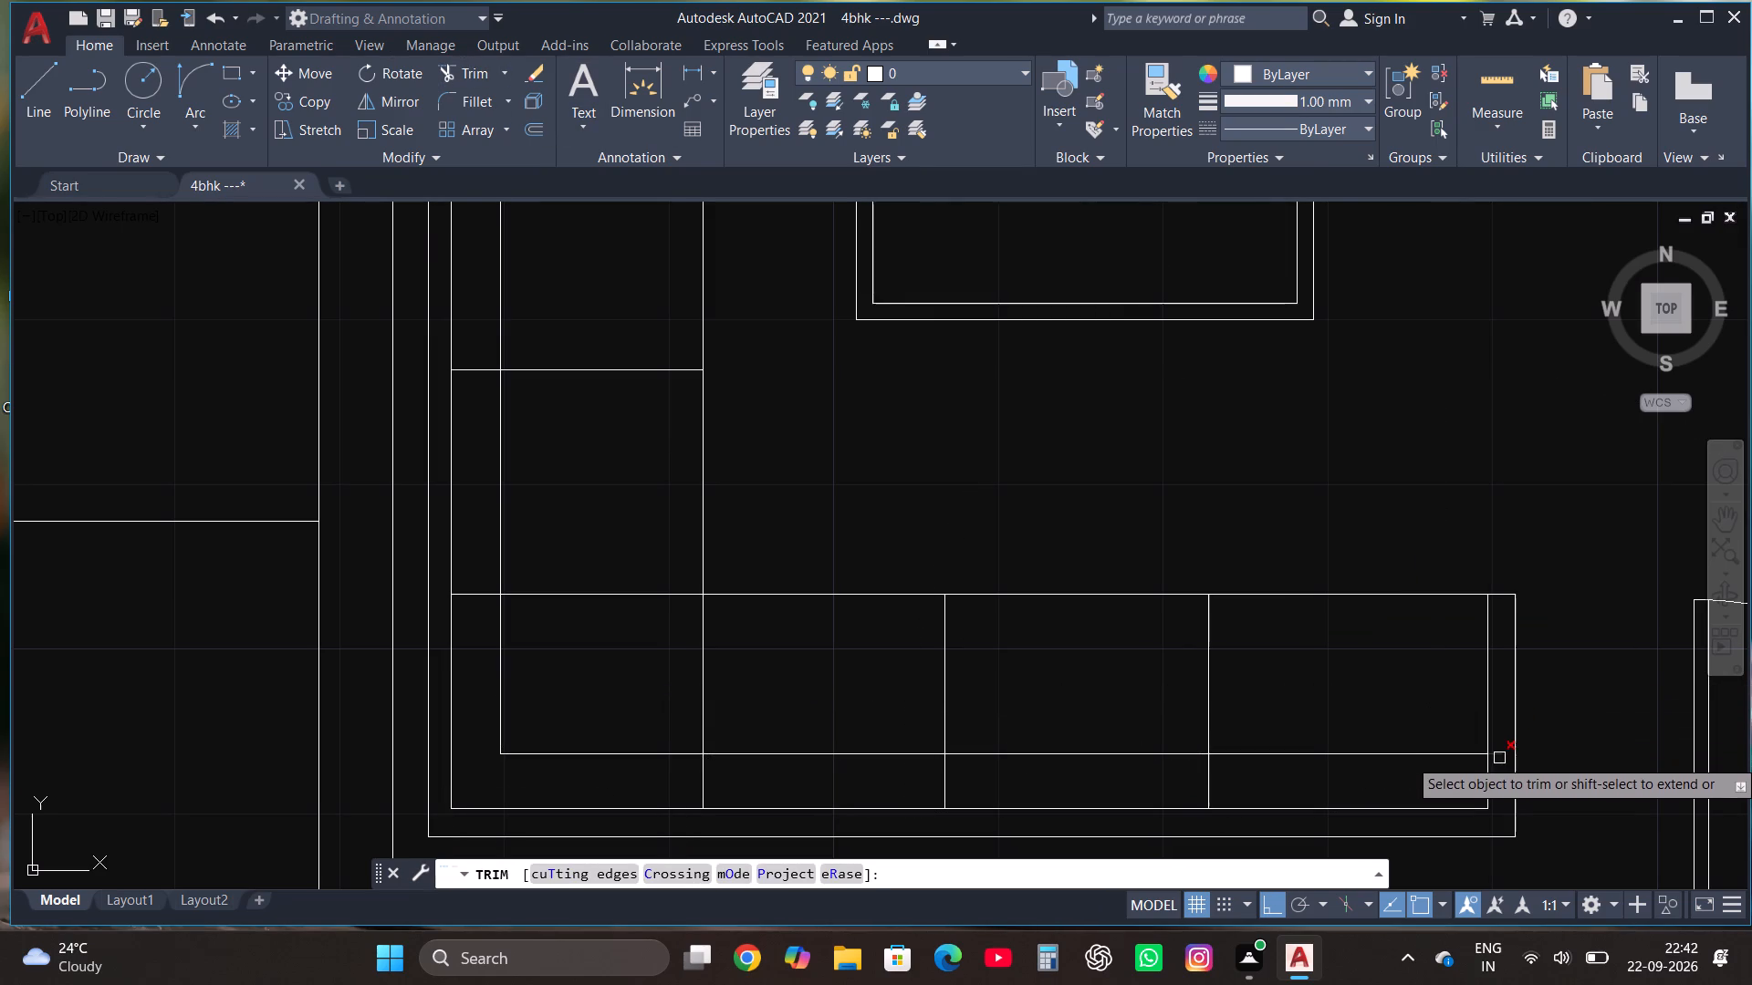
pyautogui.click(1497, 758)
pyautogui.scroll(-2, 989, 690)
pyautogui.press('Escape')
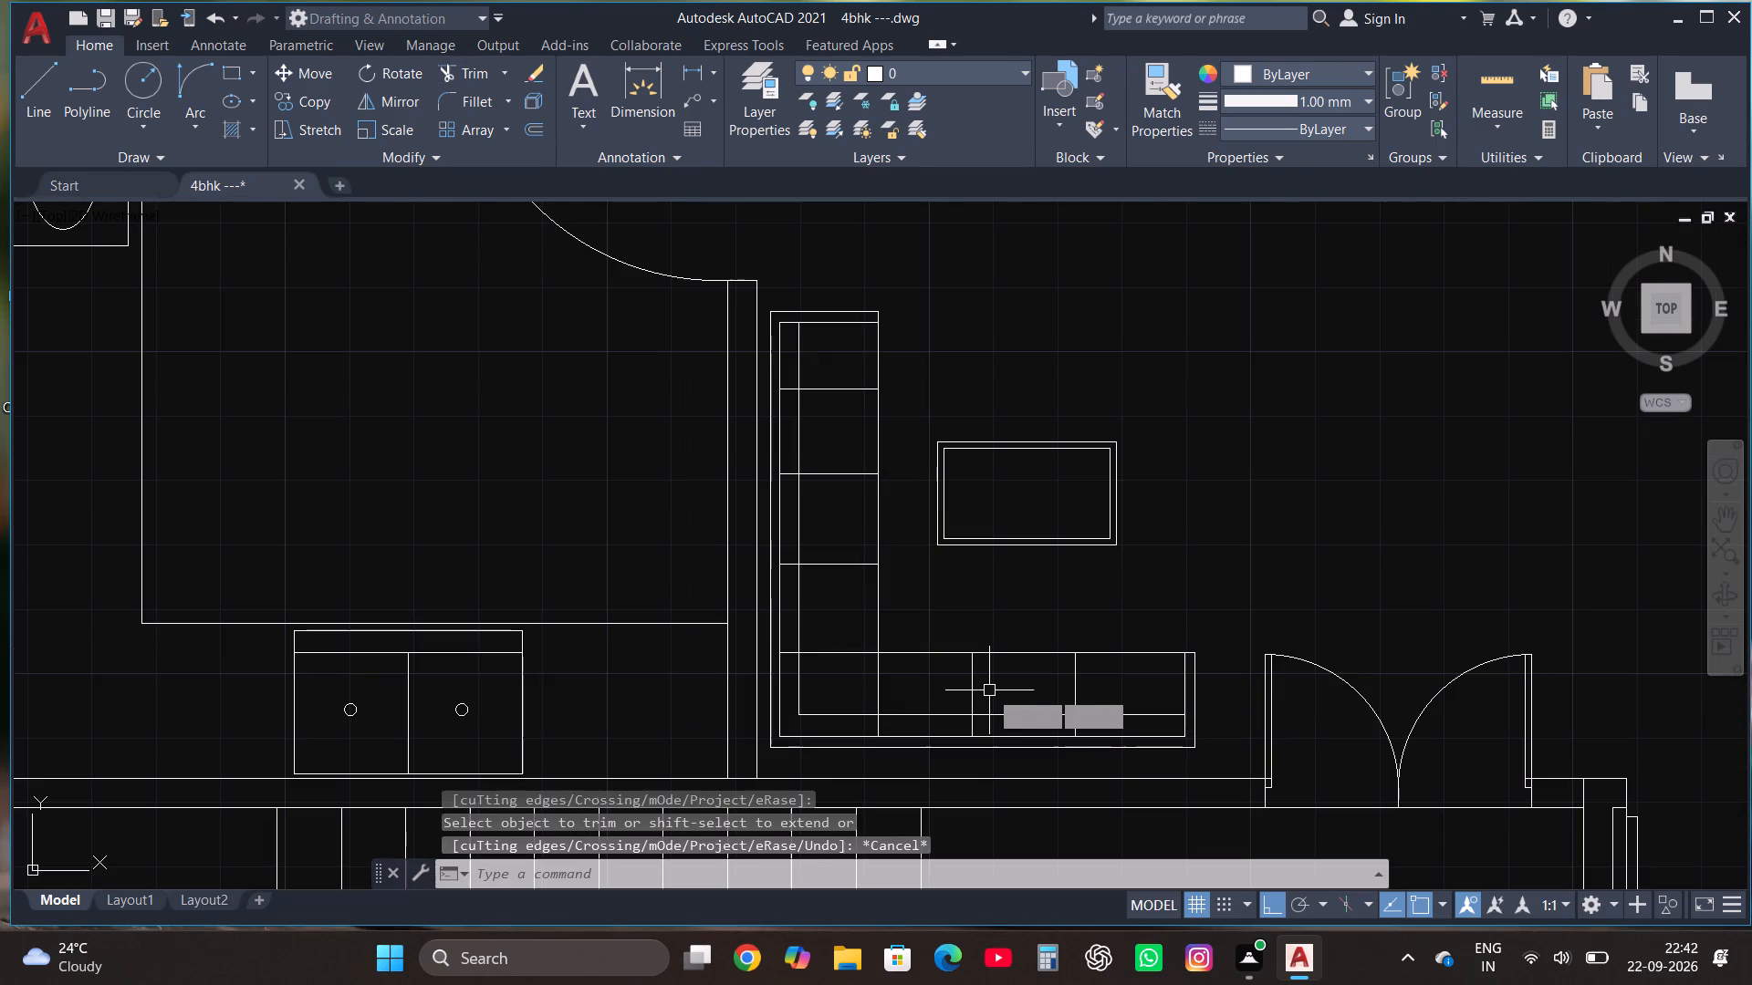
# Create a multiline text label reading M.BED ROOM below the bed in the northwest bedroom.
pyautogui.scroll(-3, 596, 676)
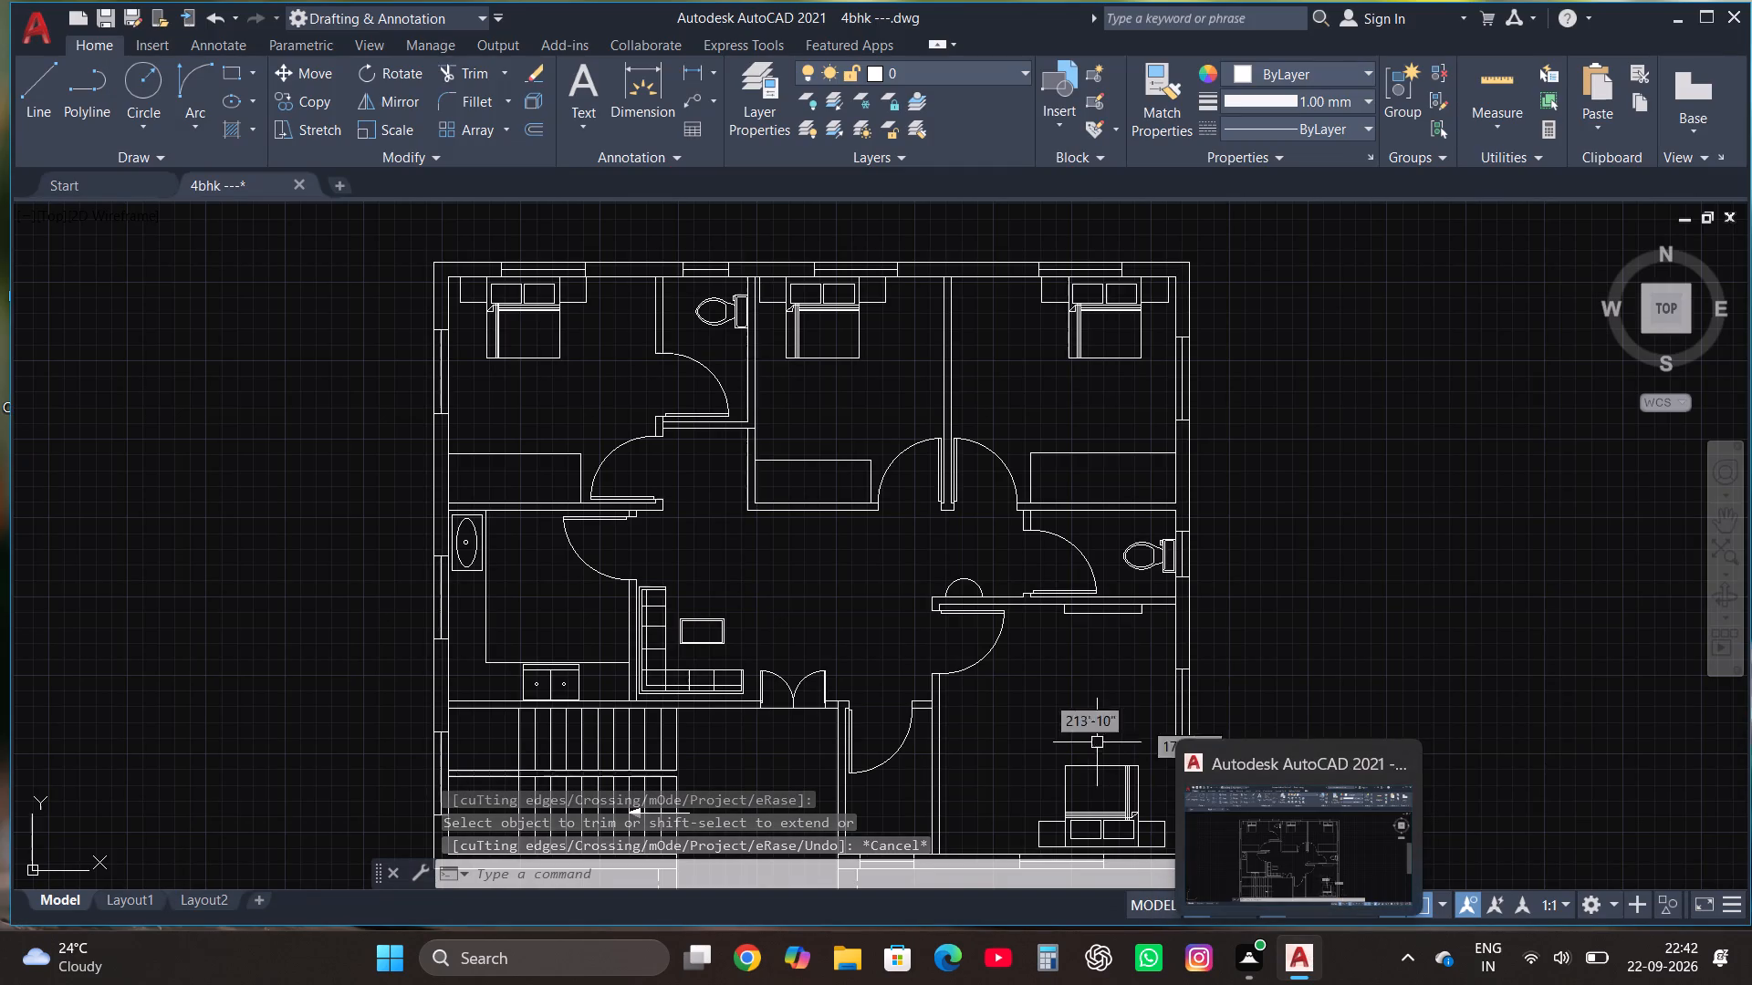
pyautogui.press('Escape')
pyautogui.scroll(-2, 959, 621)
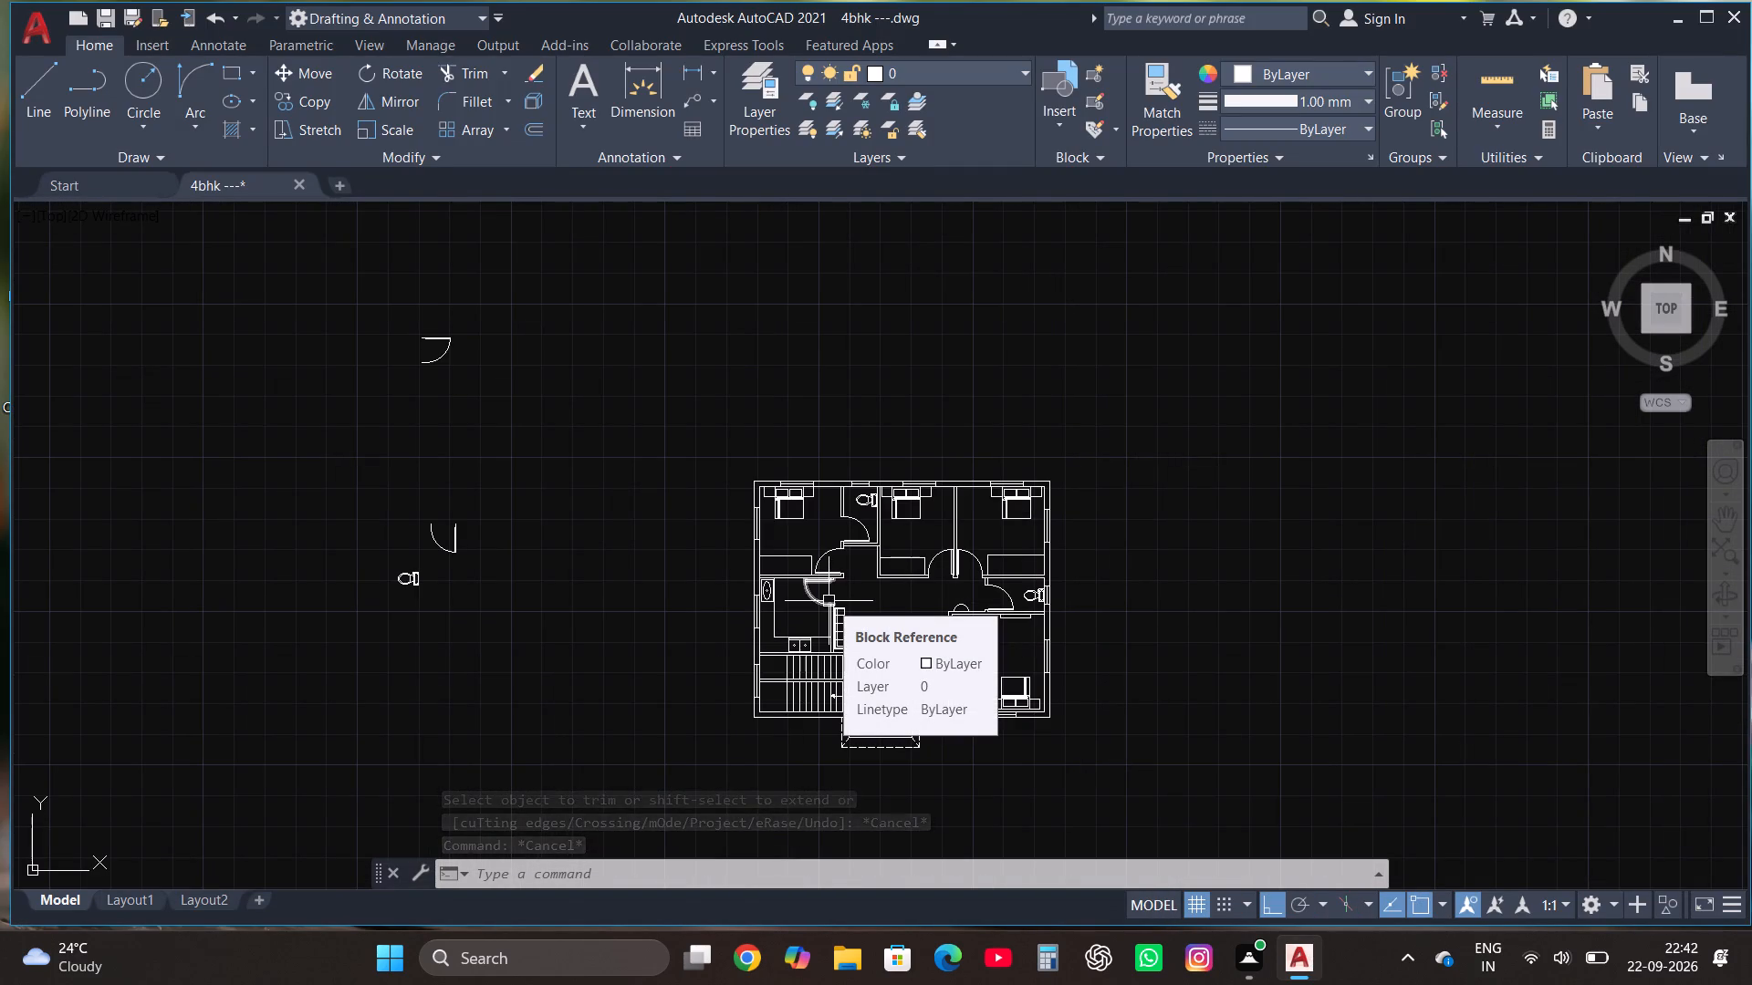
pyautogui.scroll(2, 836, 534)
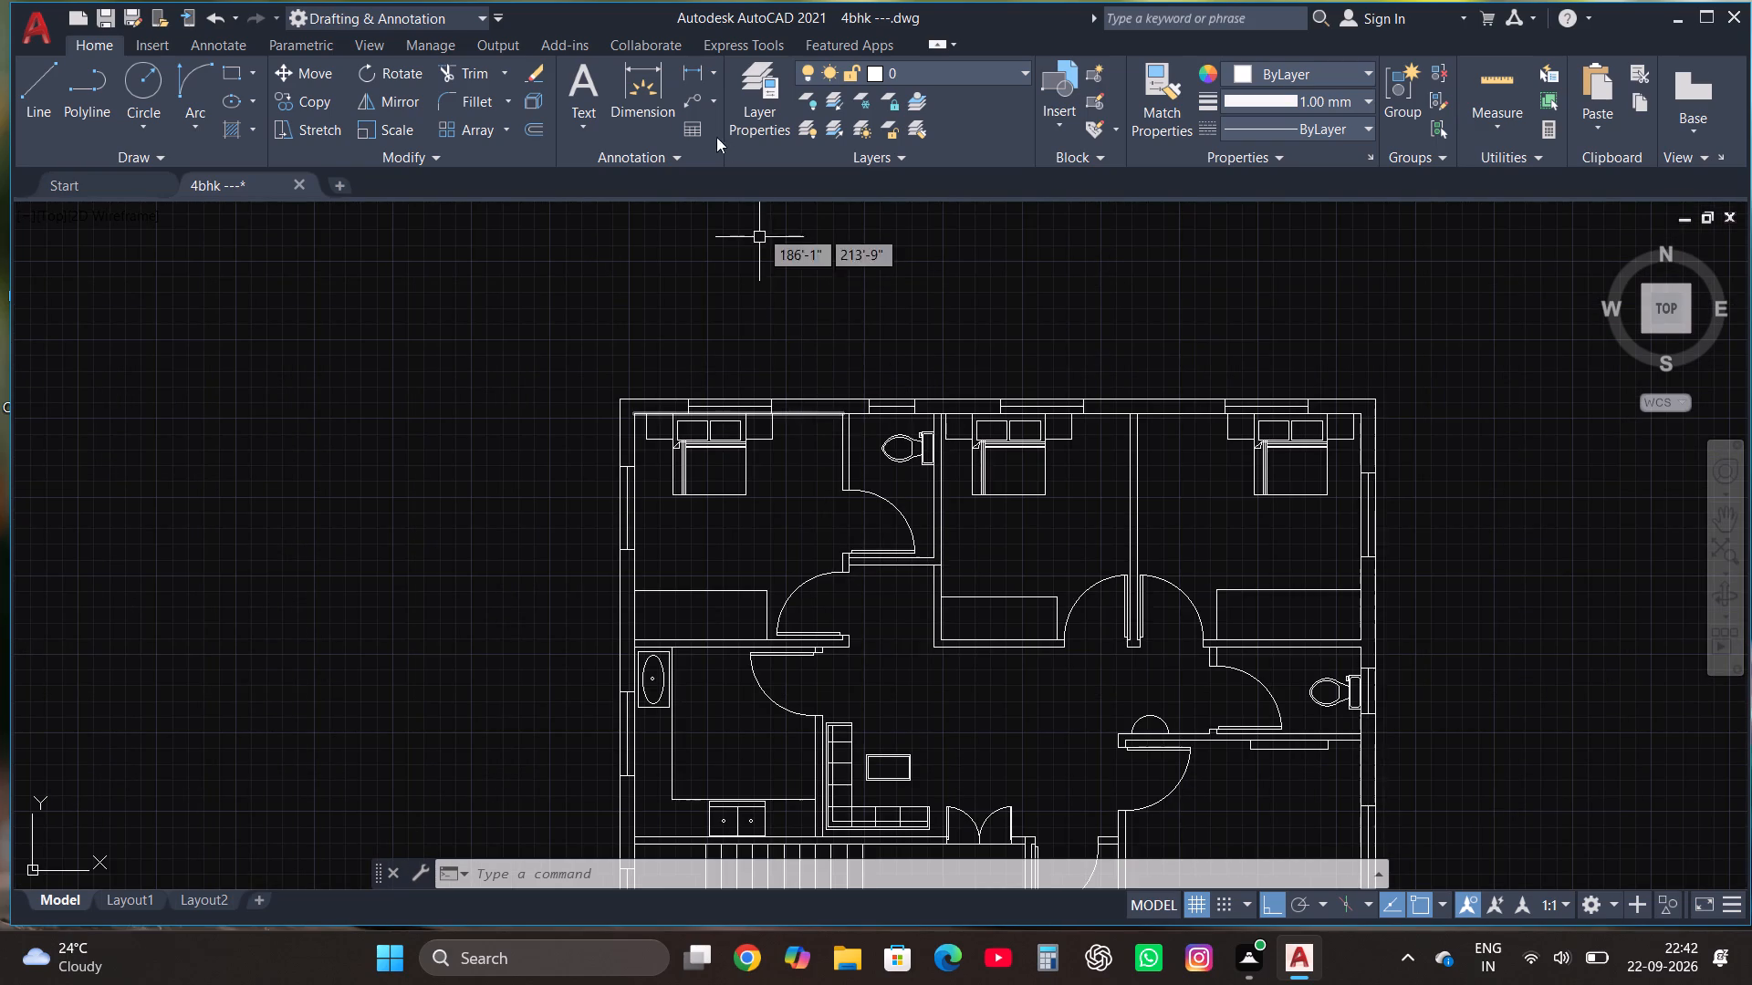
pyautogui.click(586, 78)
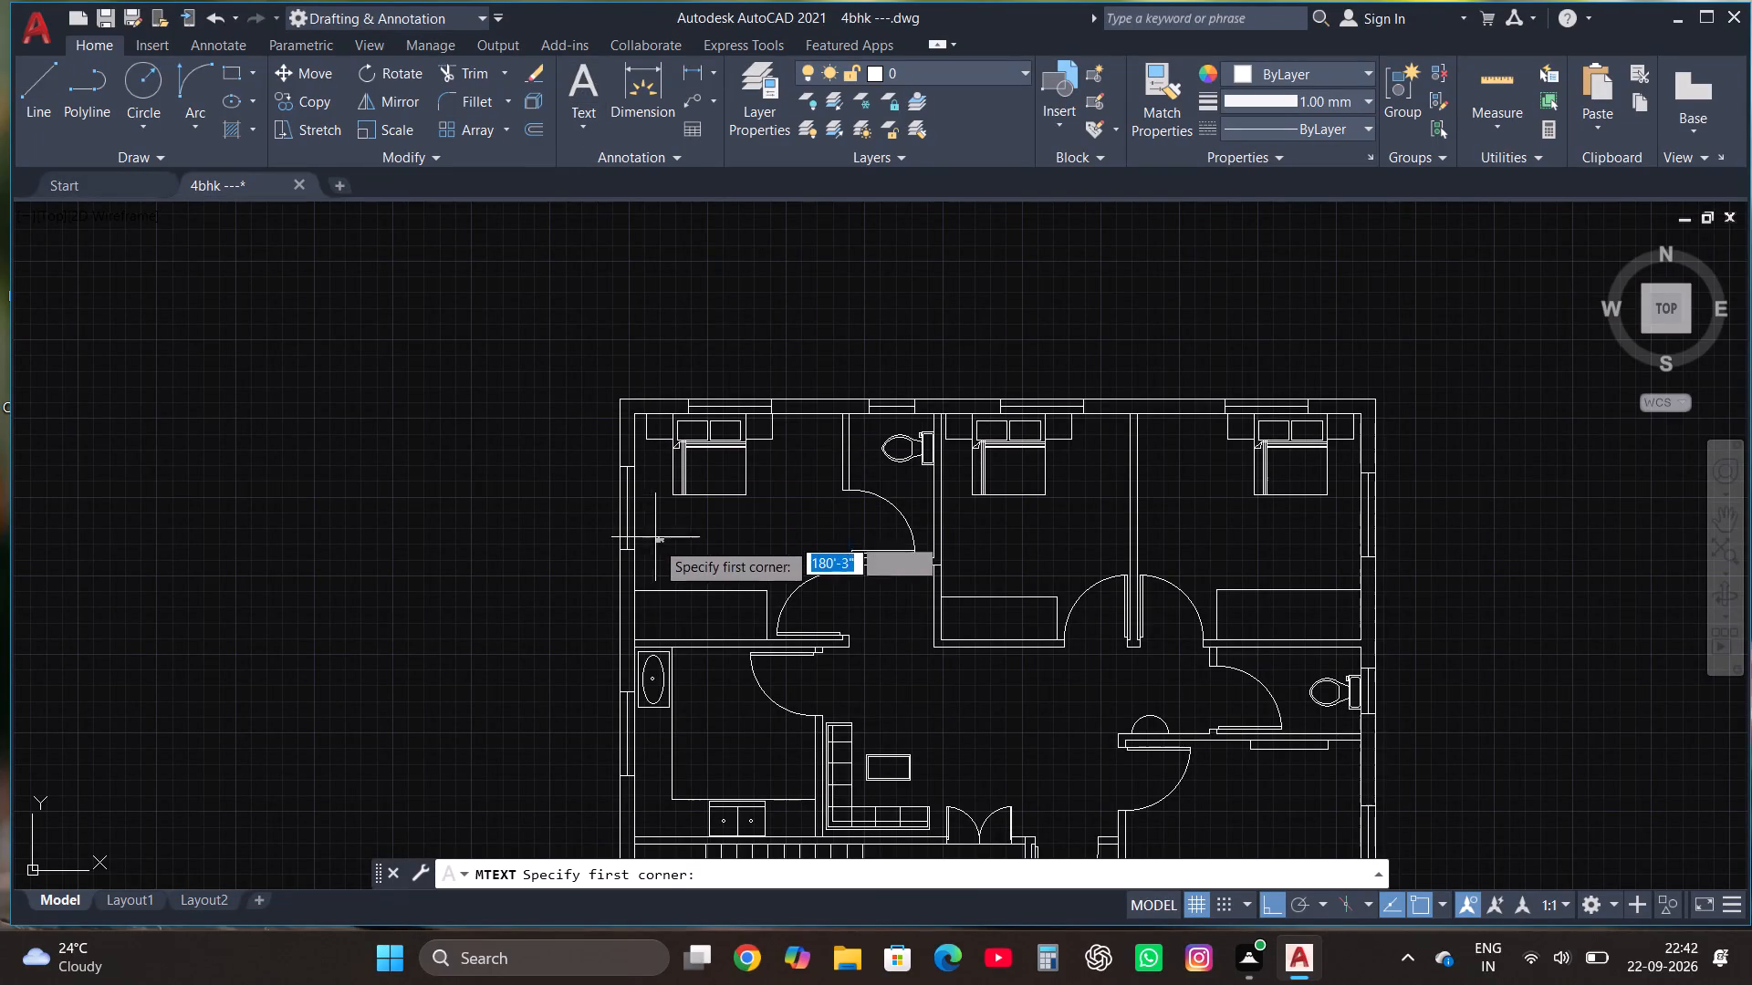
pyautogui.click(656, 565)
pyautogui.click(782, 513)
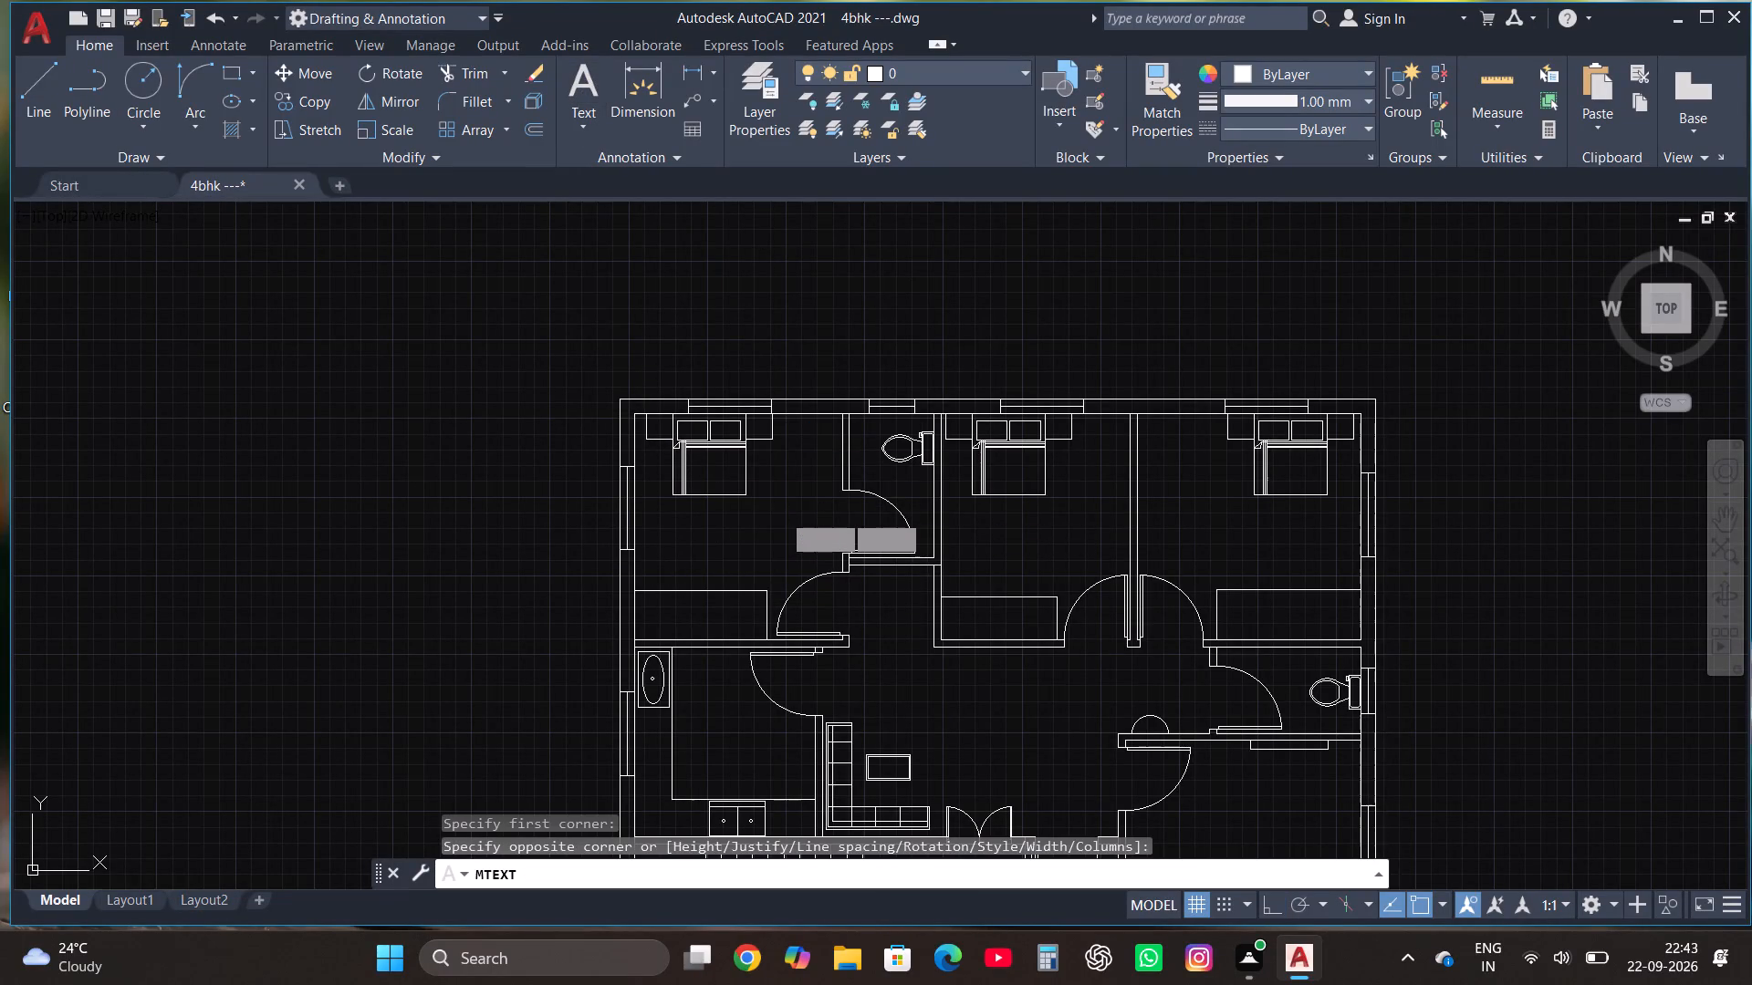
pyautogui.press('m')
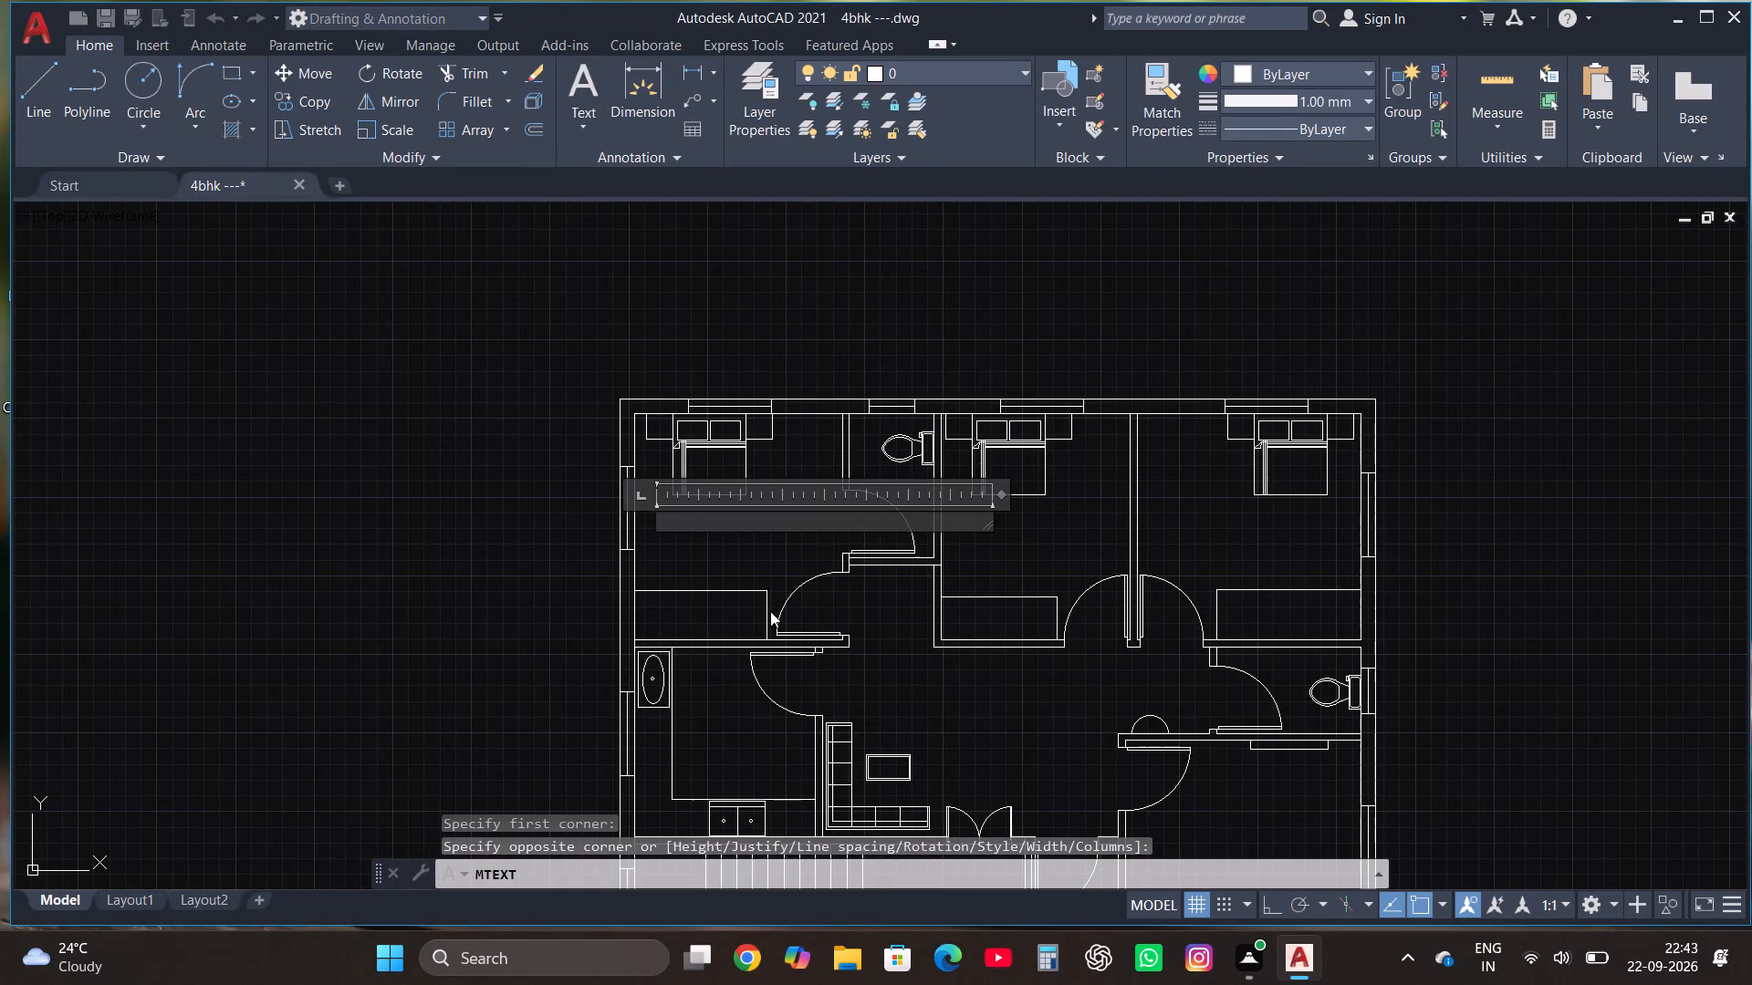
pyautogui.press('.')
pyautogui.press('BackSpace')
pyautogui.press('BackSpace')
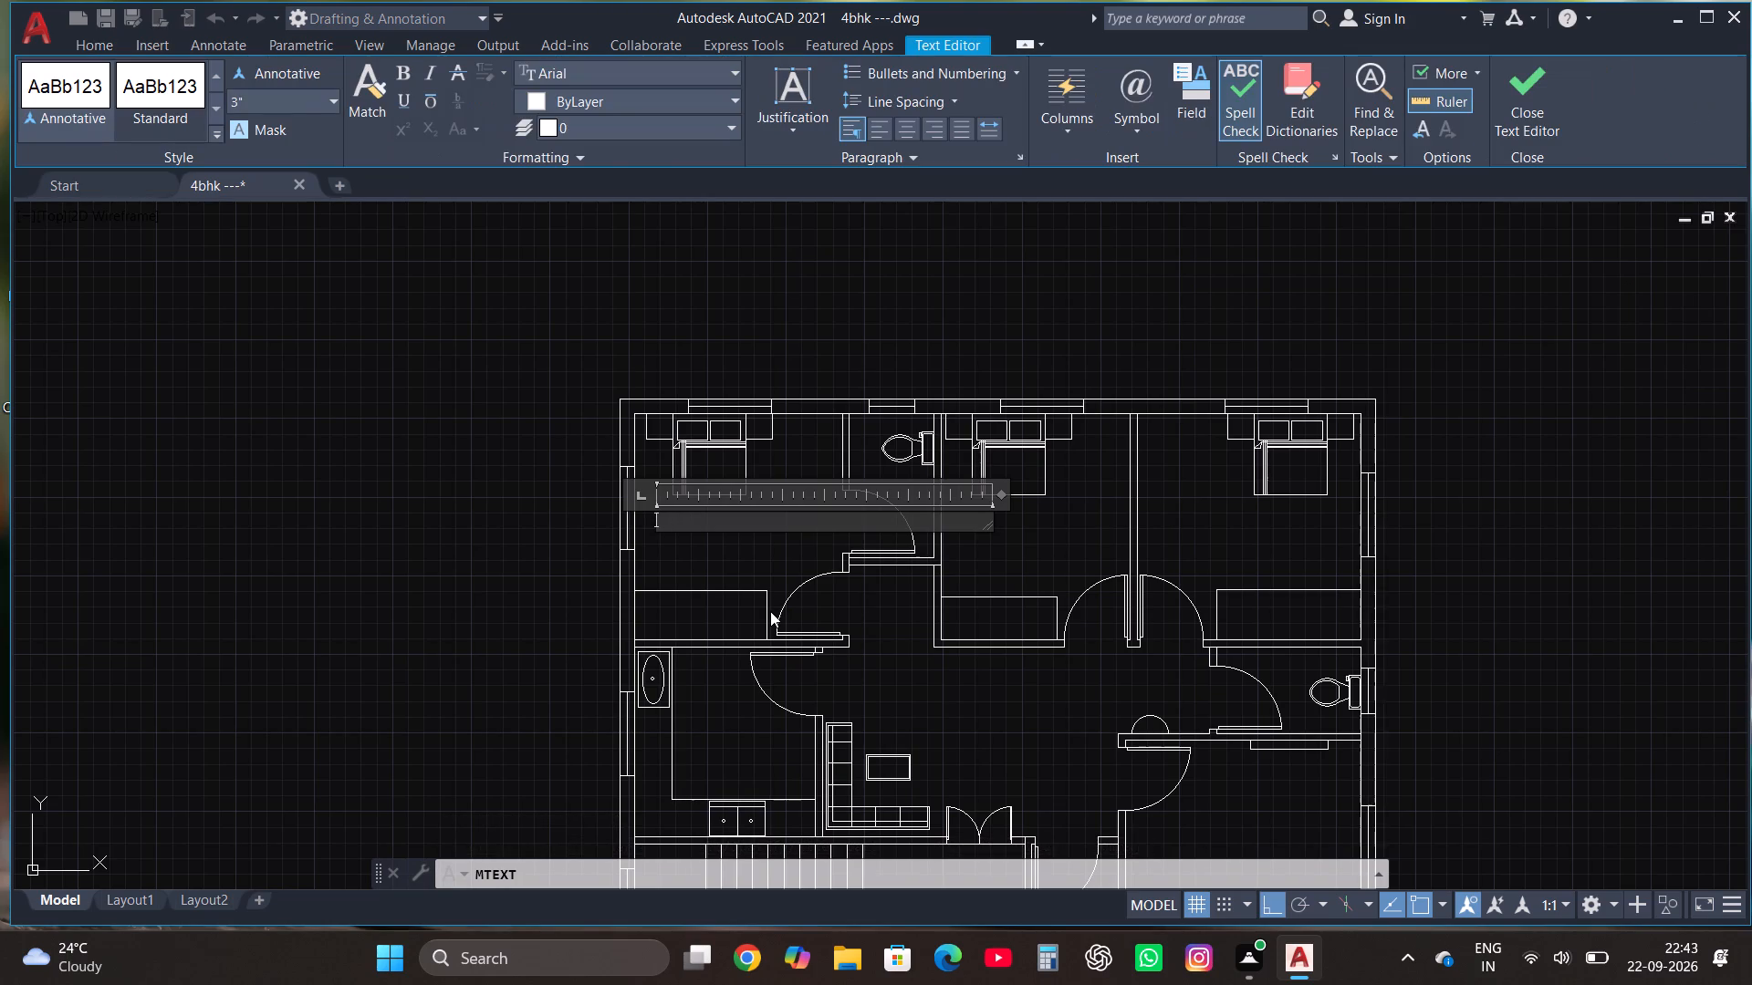
pyautogui.write('M.')
pyautogui.write('BED ROOM')
# Add 11'12' as the second line of the bedroom label and finish the text.
pyautogui.press('Return')
pyautogui.write("11'")
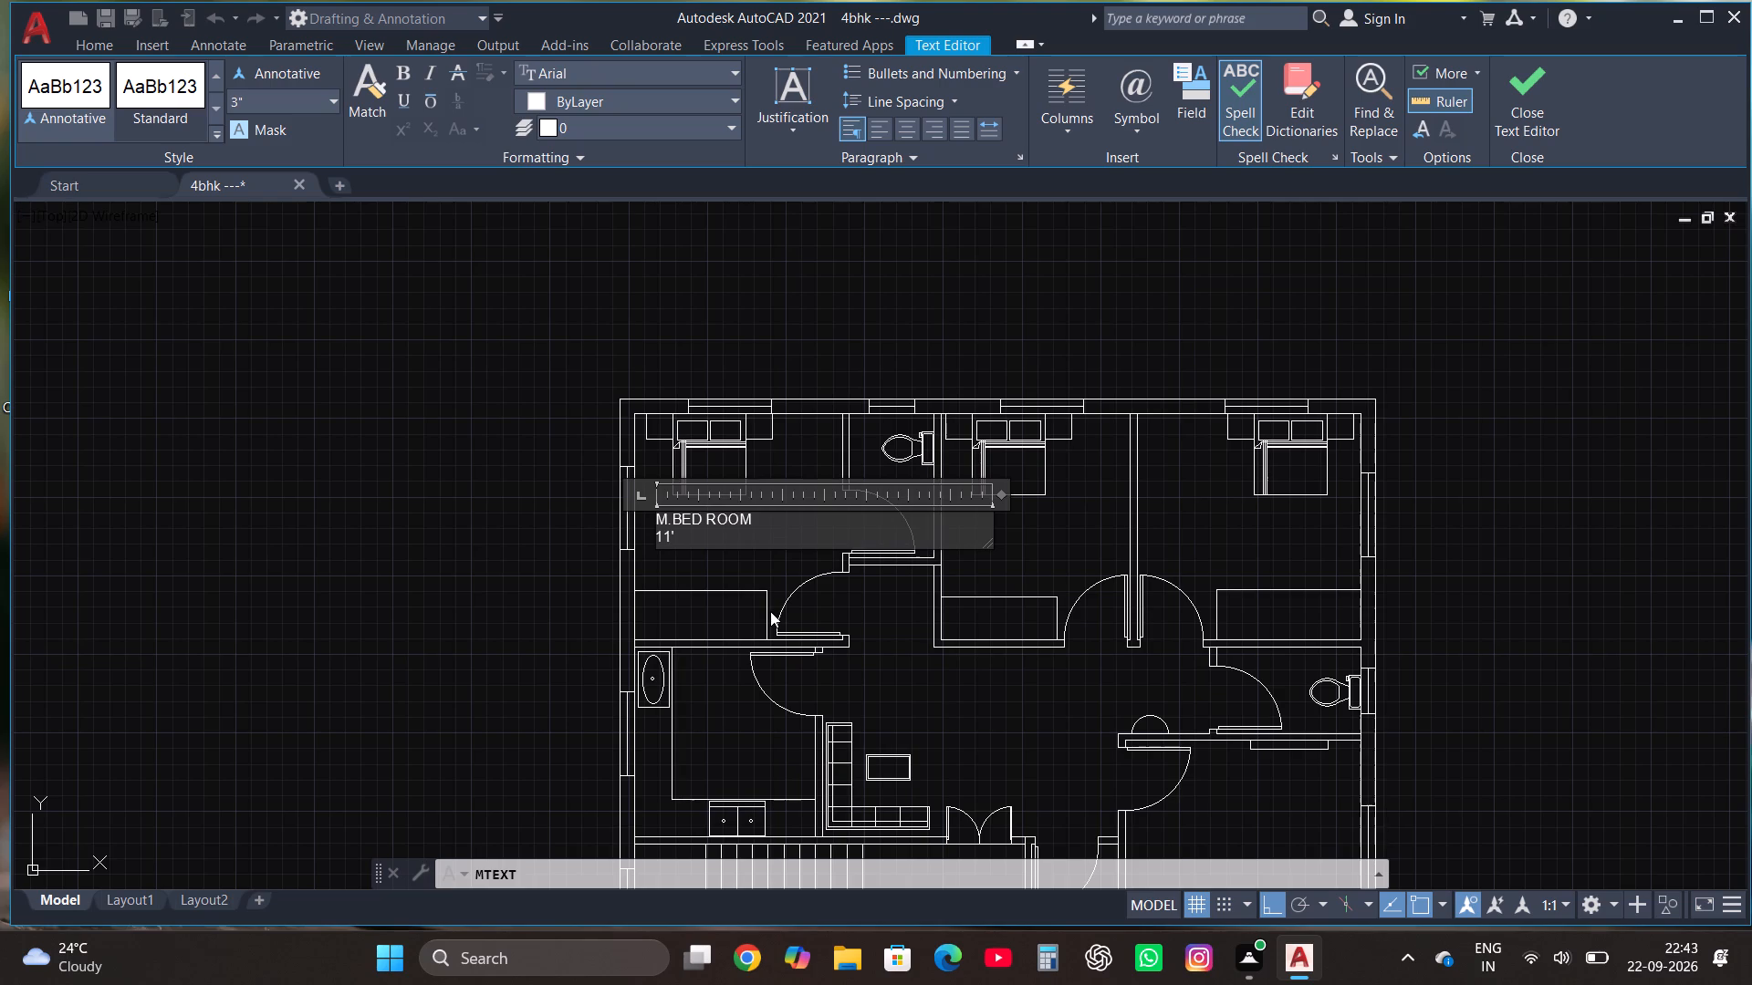
pyautogui.press('9')
pyautogui.press('BackSpace')
pyautogui.write("12'")
pyautogui.click(1513, 84)
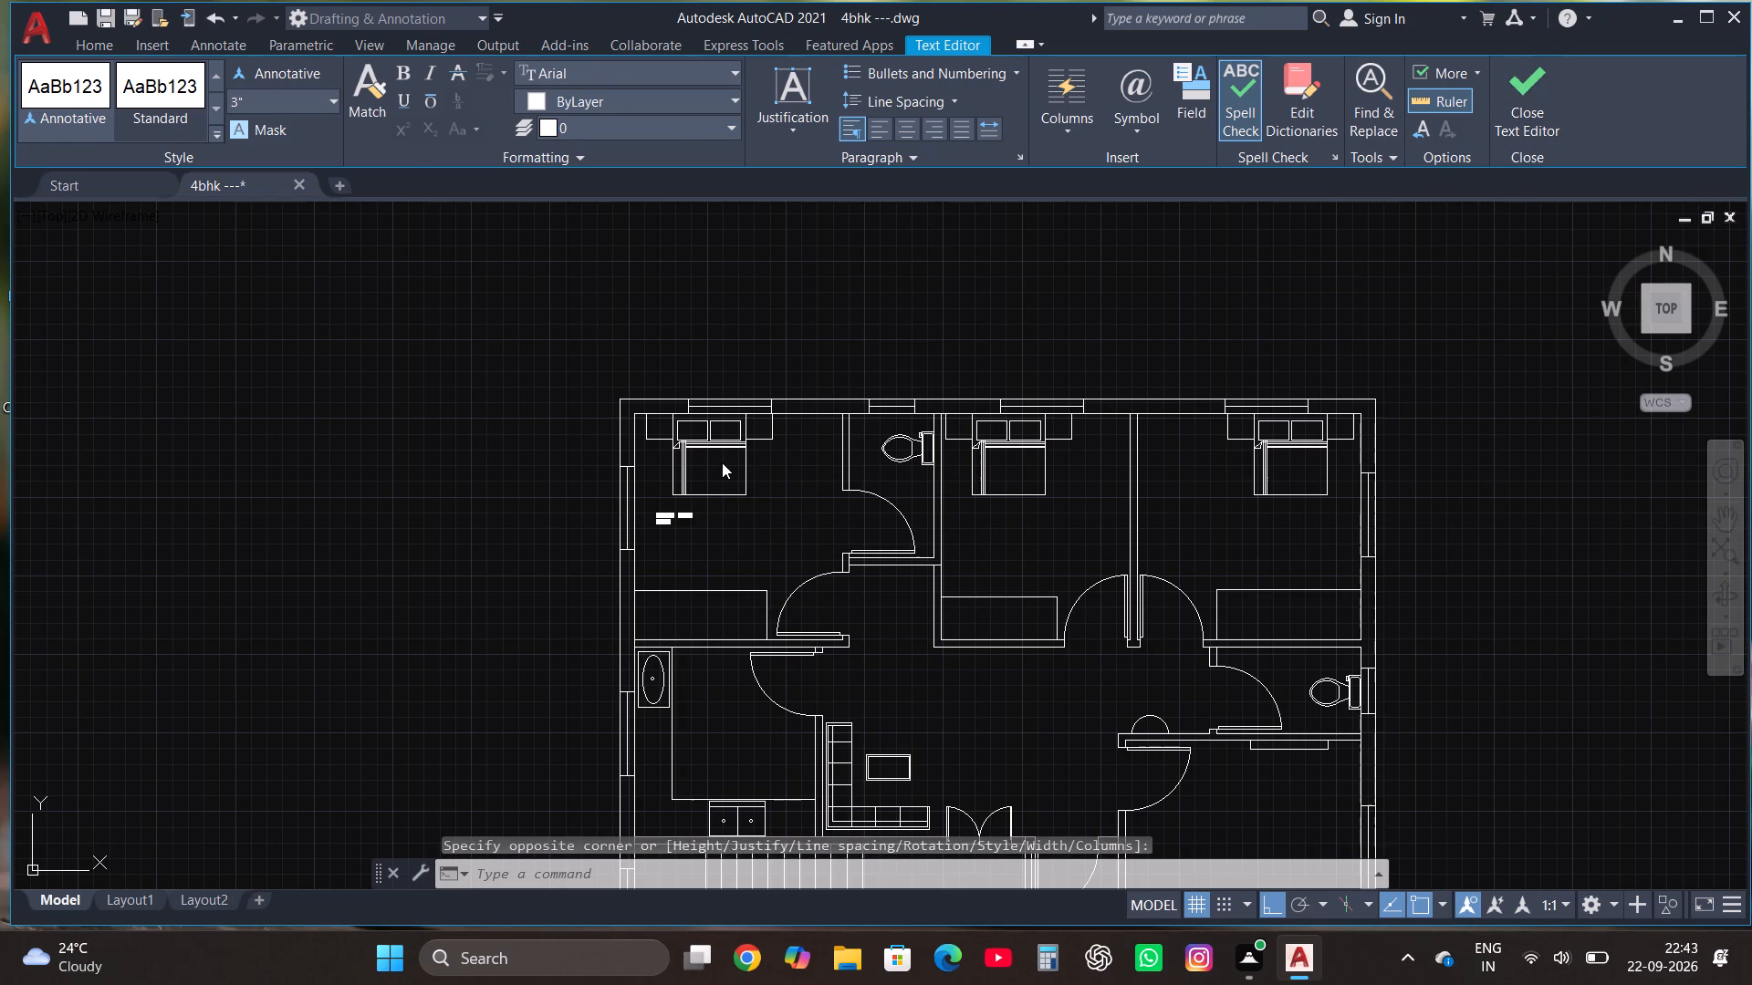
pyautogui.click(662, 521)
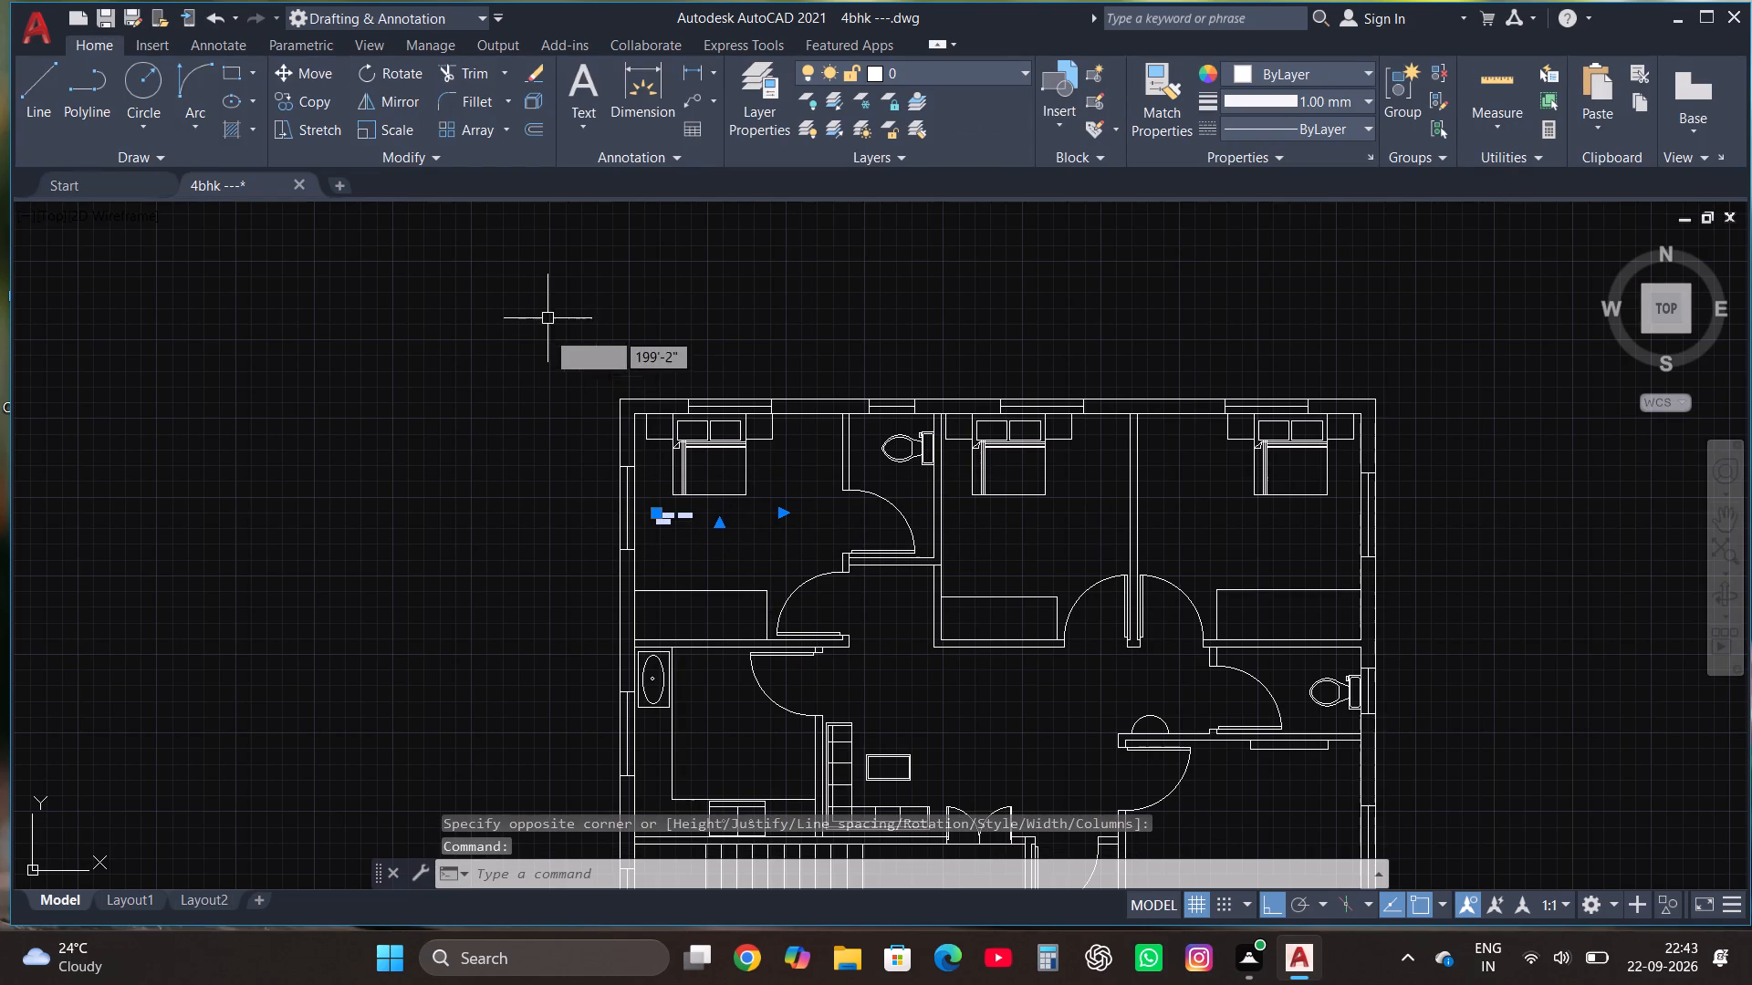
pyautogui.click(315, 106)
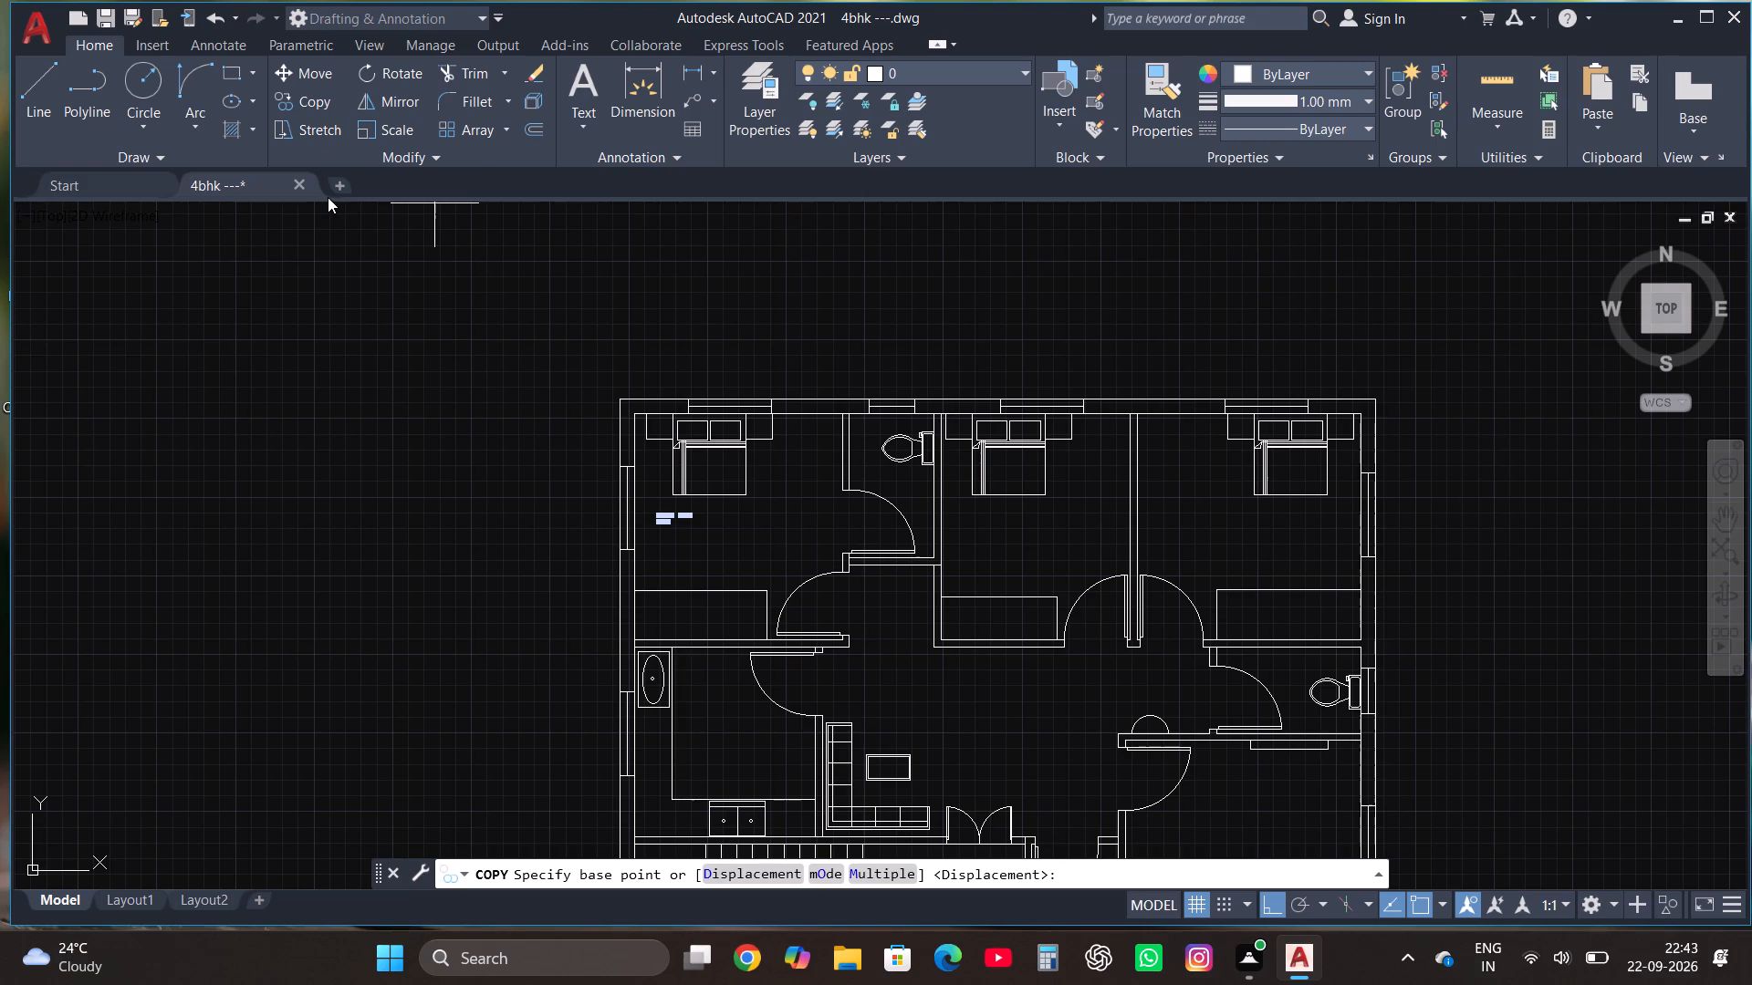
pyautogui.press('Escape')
# Scale the M.BED ROOM label up to about three and a half times its size within the northwest bedroom.
pyautogui.click(656, 527)
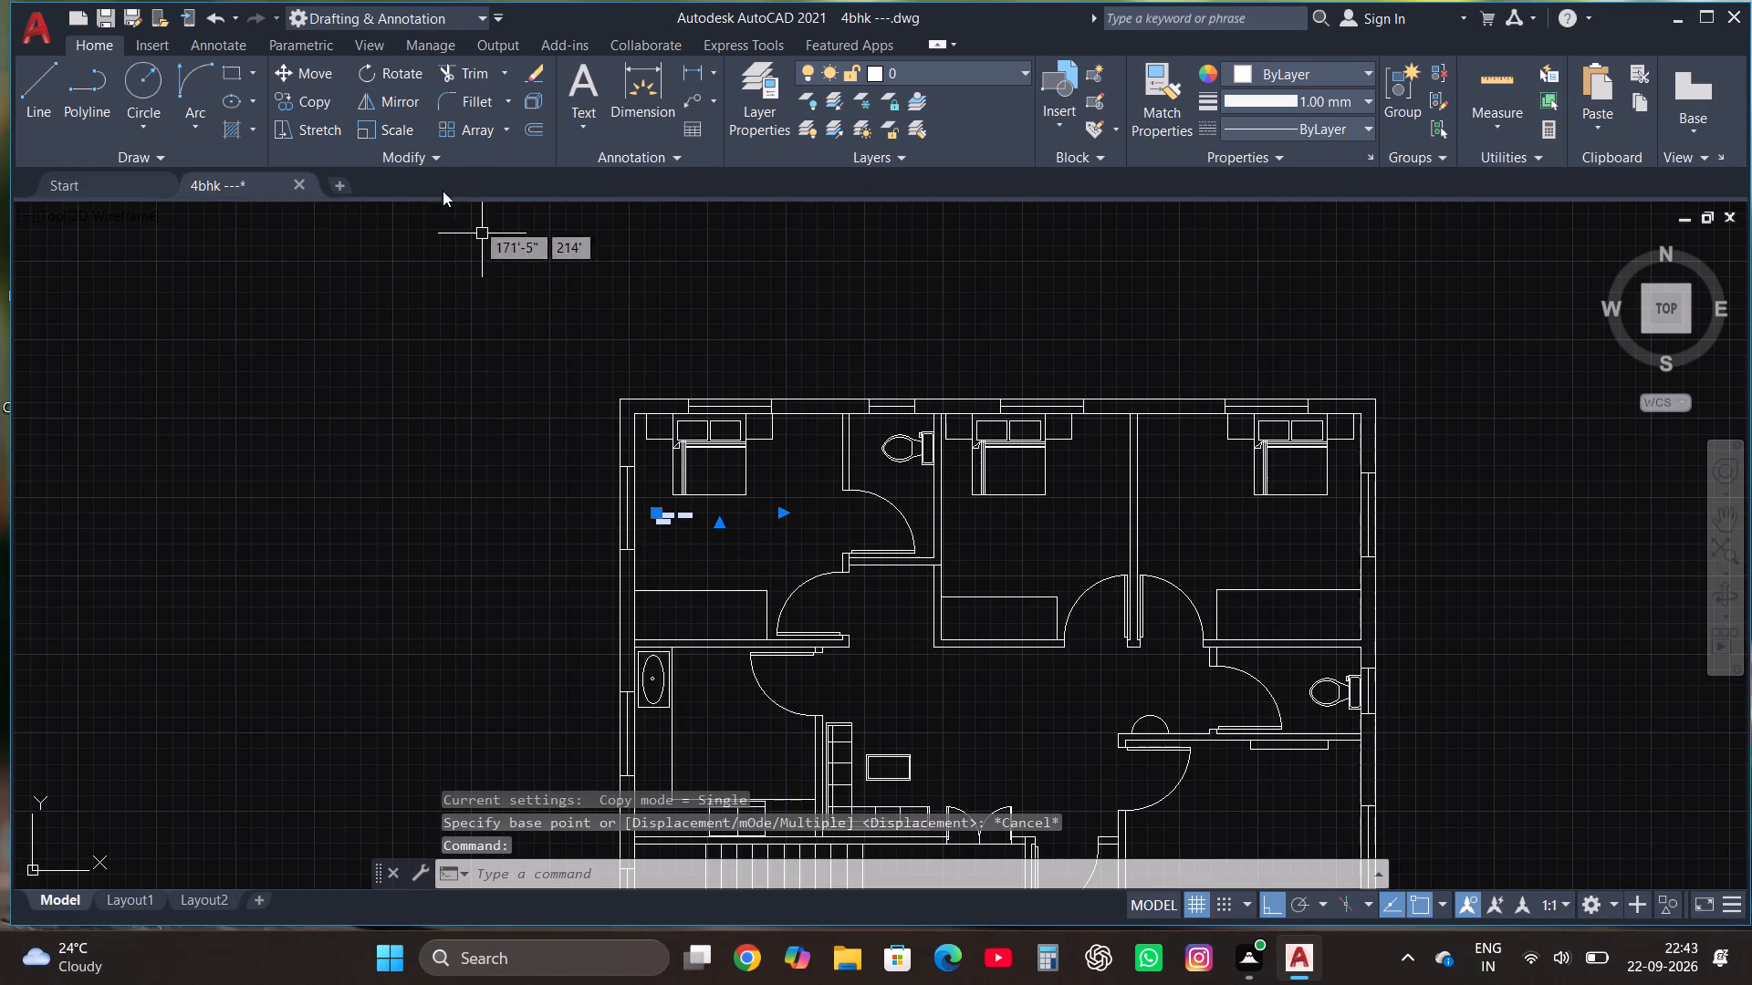
pyautogui.click(394, 119)
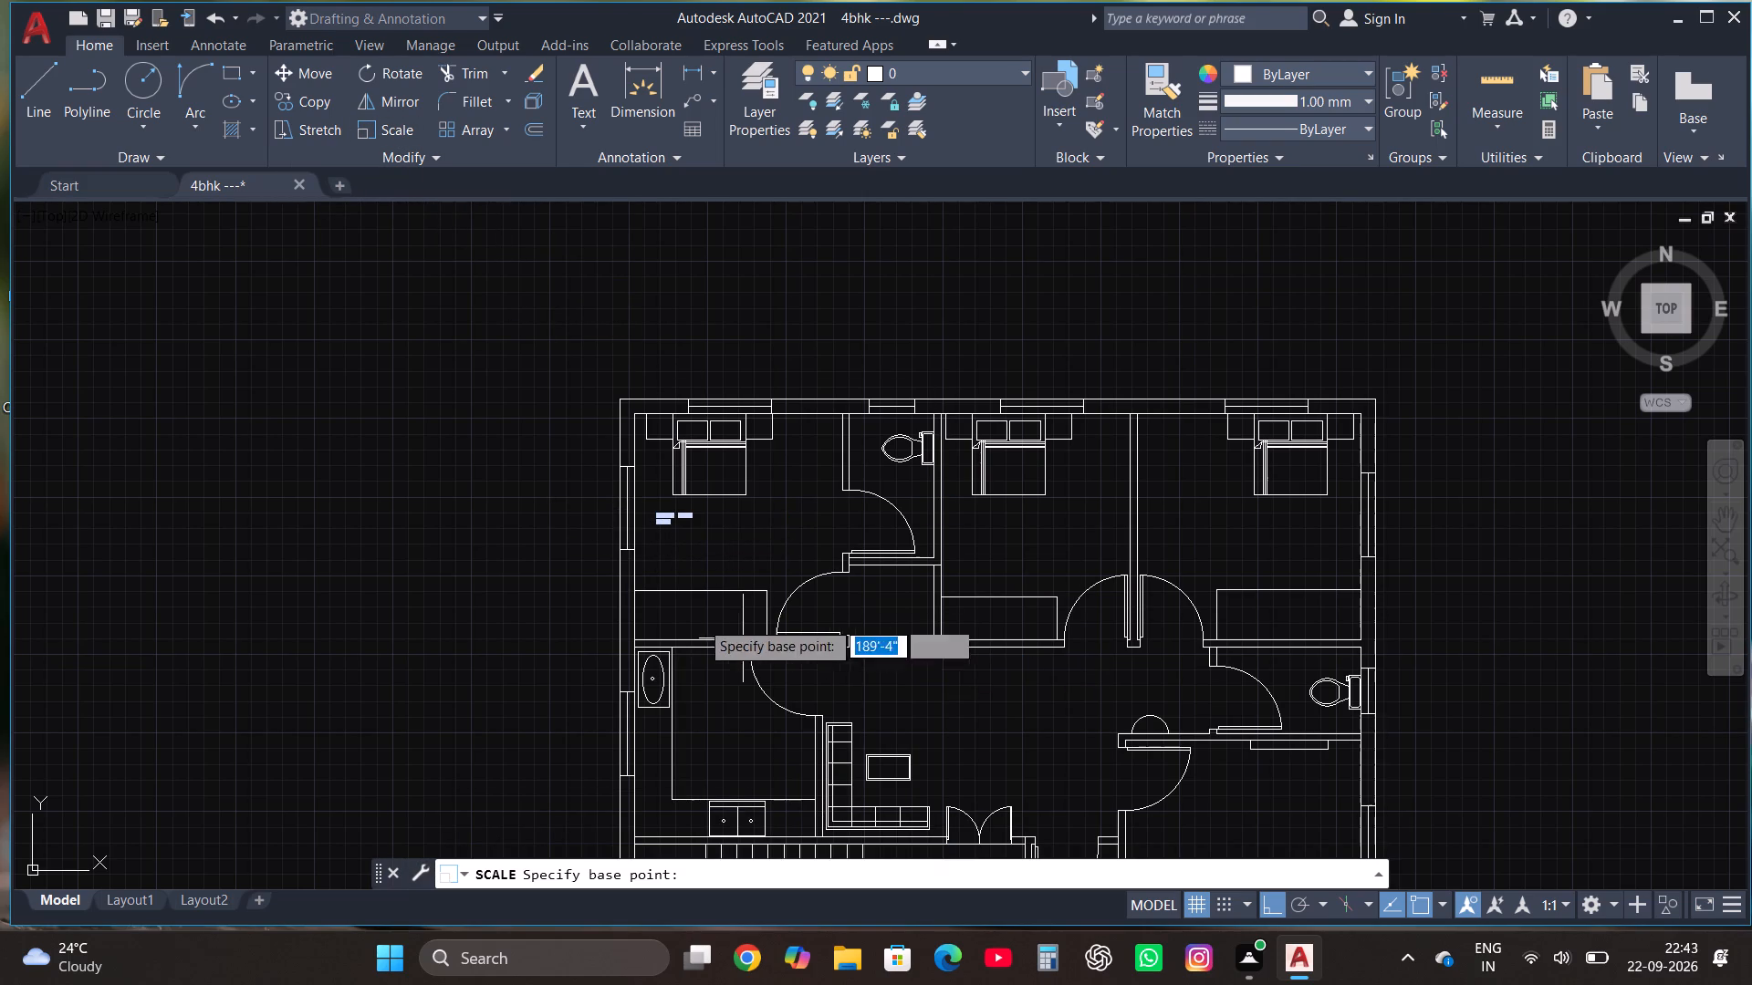
pyautogui.click(674, 514)
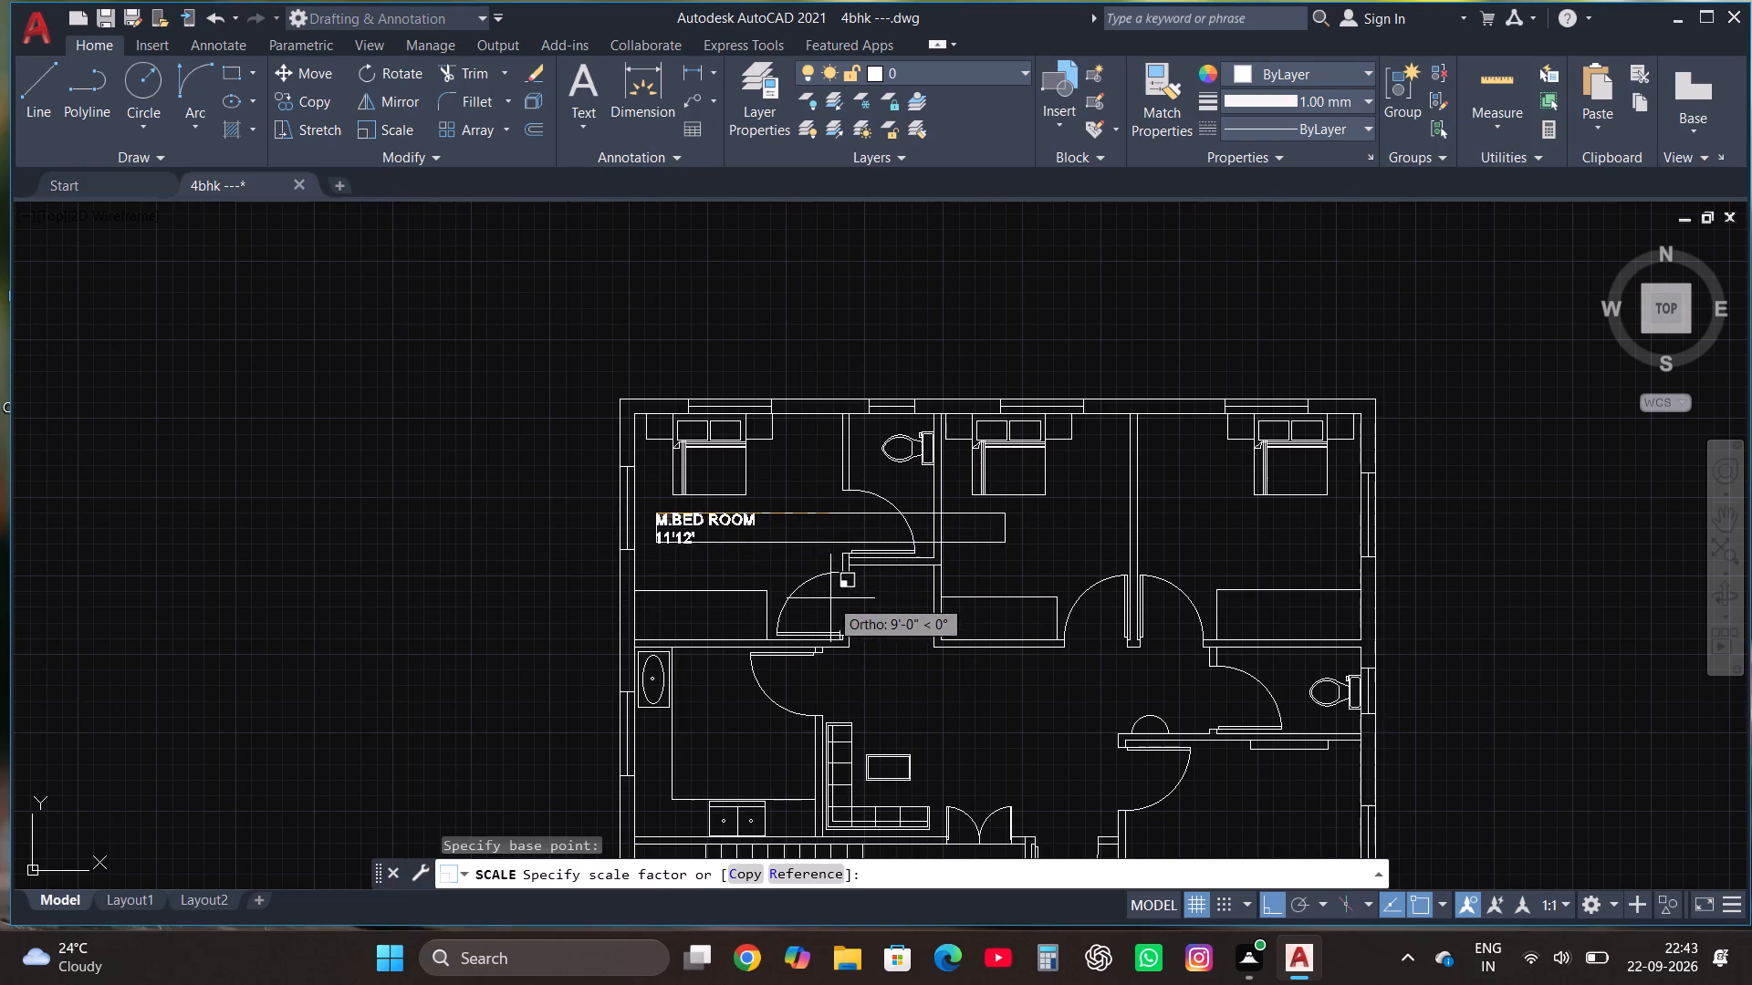
pyautogui.click(888, 627)
# Copy the M.BED ROOM label in multiple mode, with Ortho off, to the north toilet, the middle north bedroom and the northeast bedroom.
pyautogui.scroll(1, 695, 514)
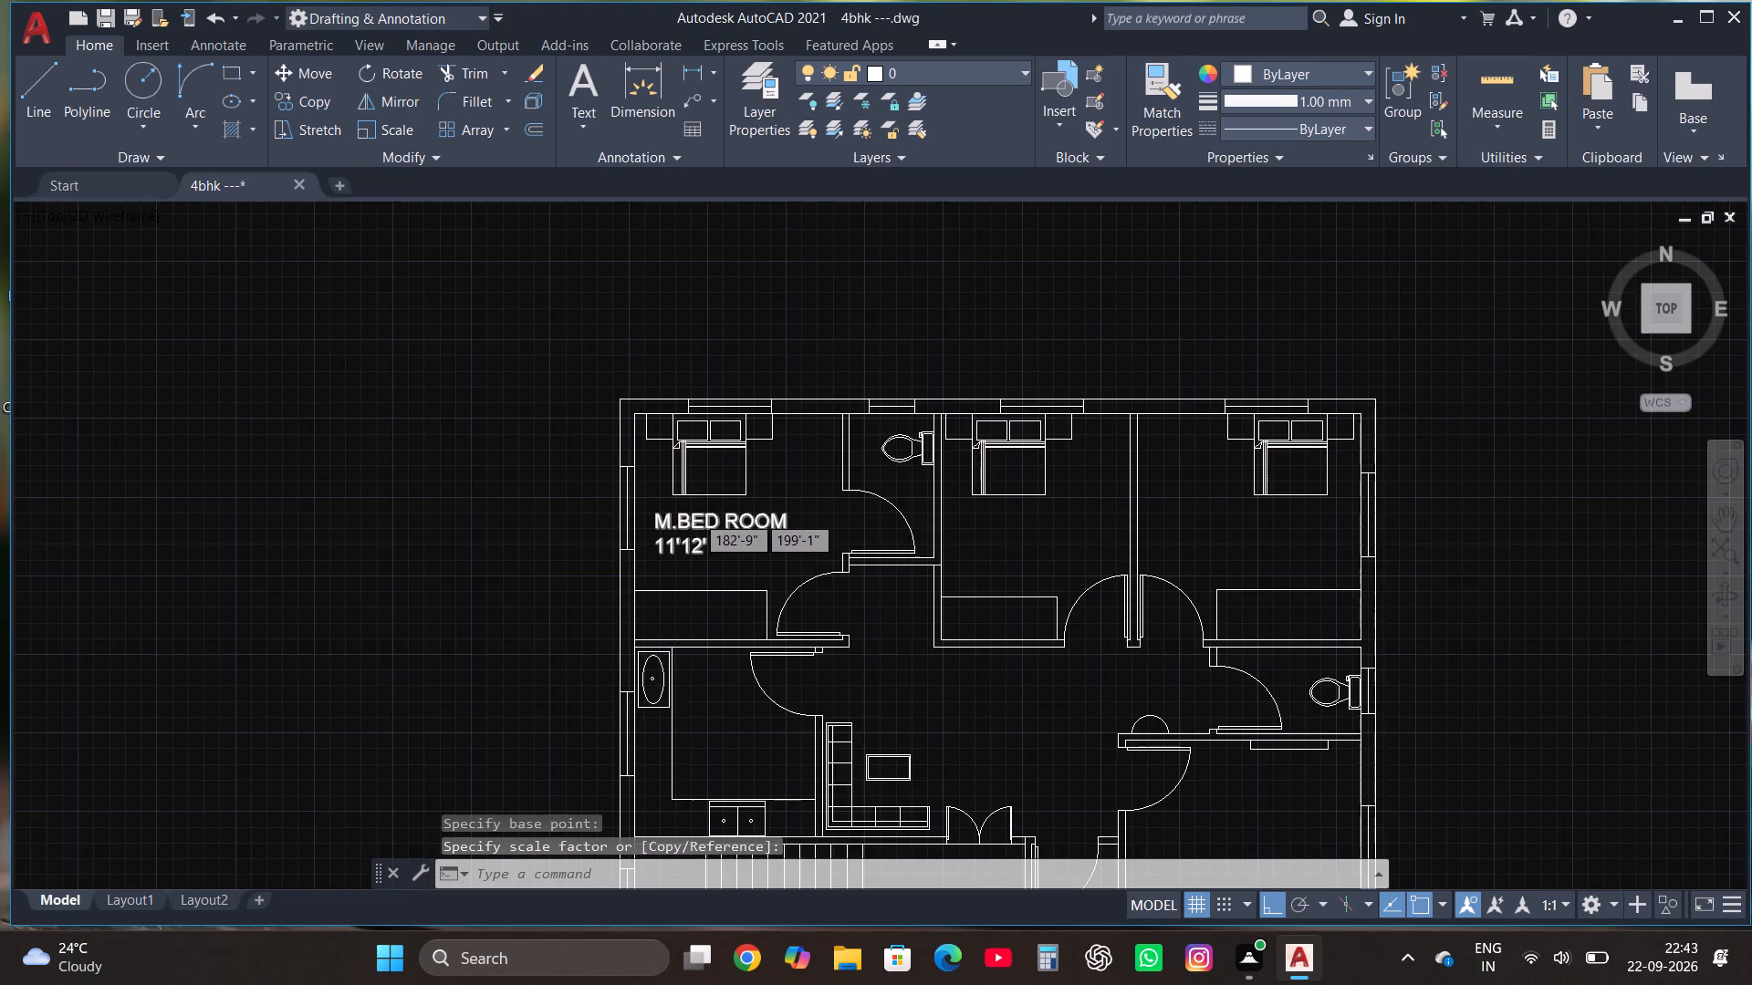
pyautogui.click(691, 529)
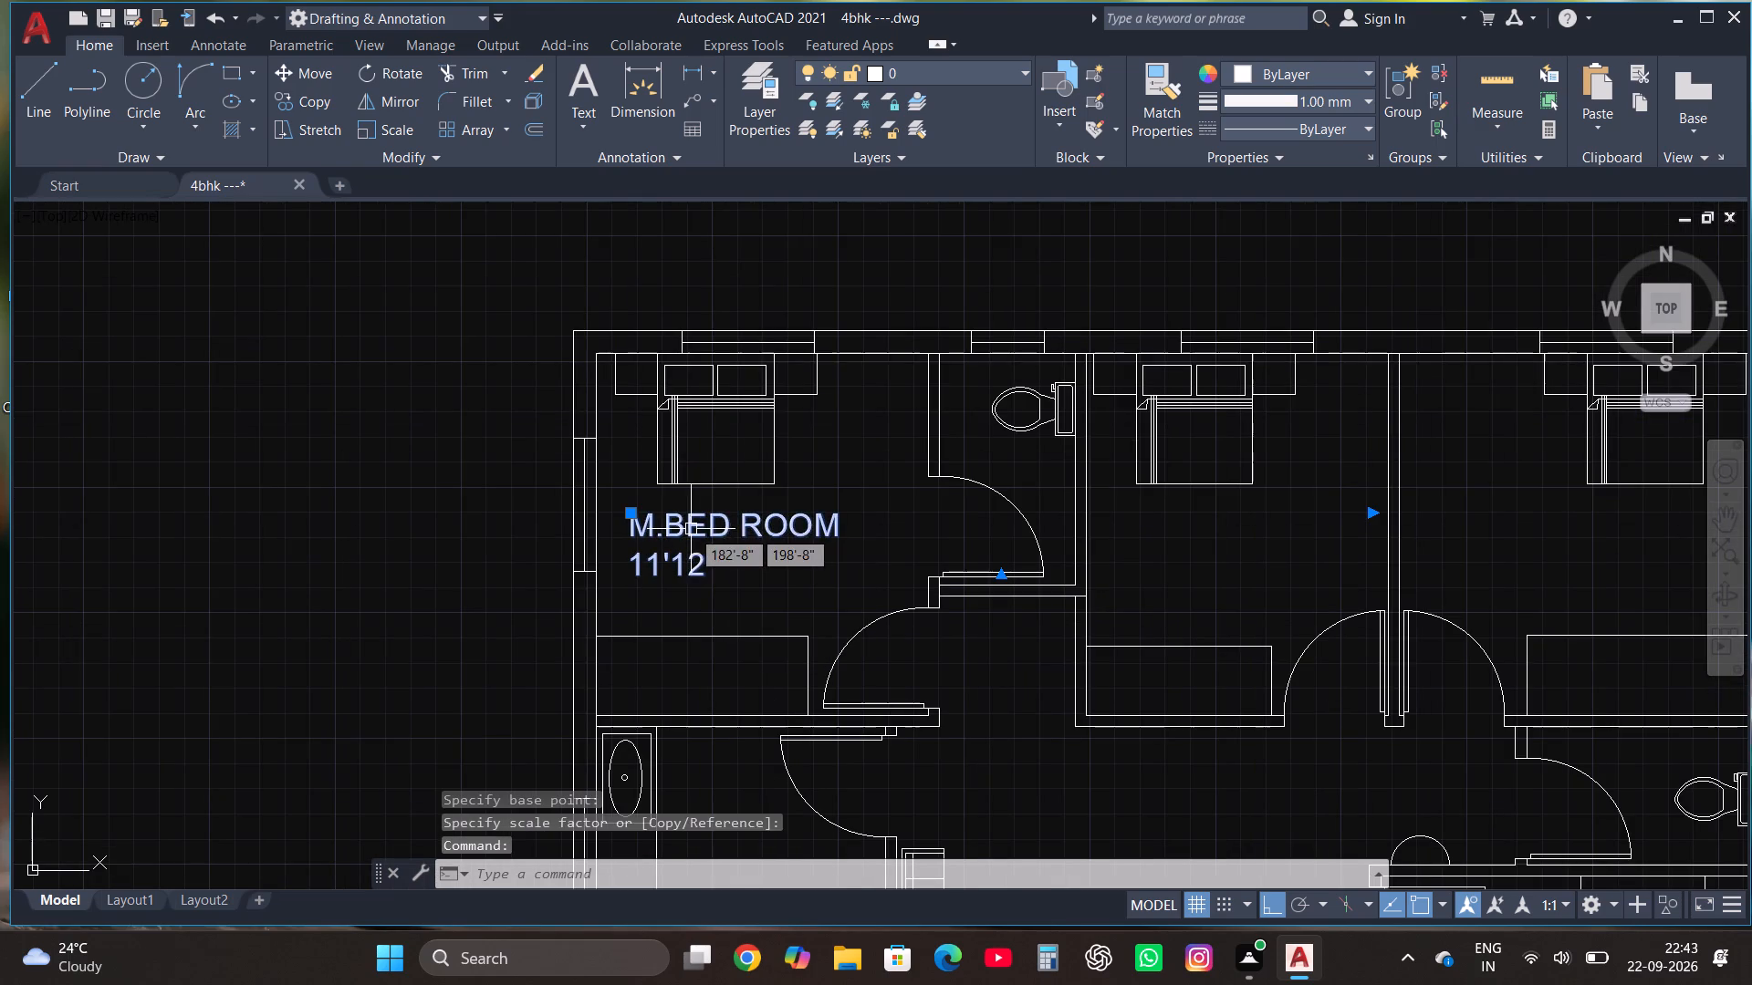
pyautogui.rightClick(689, 529)
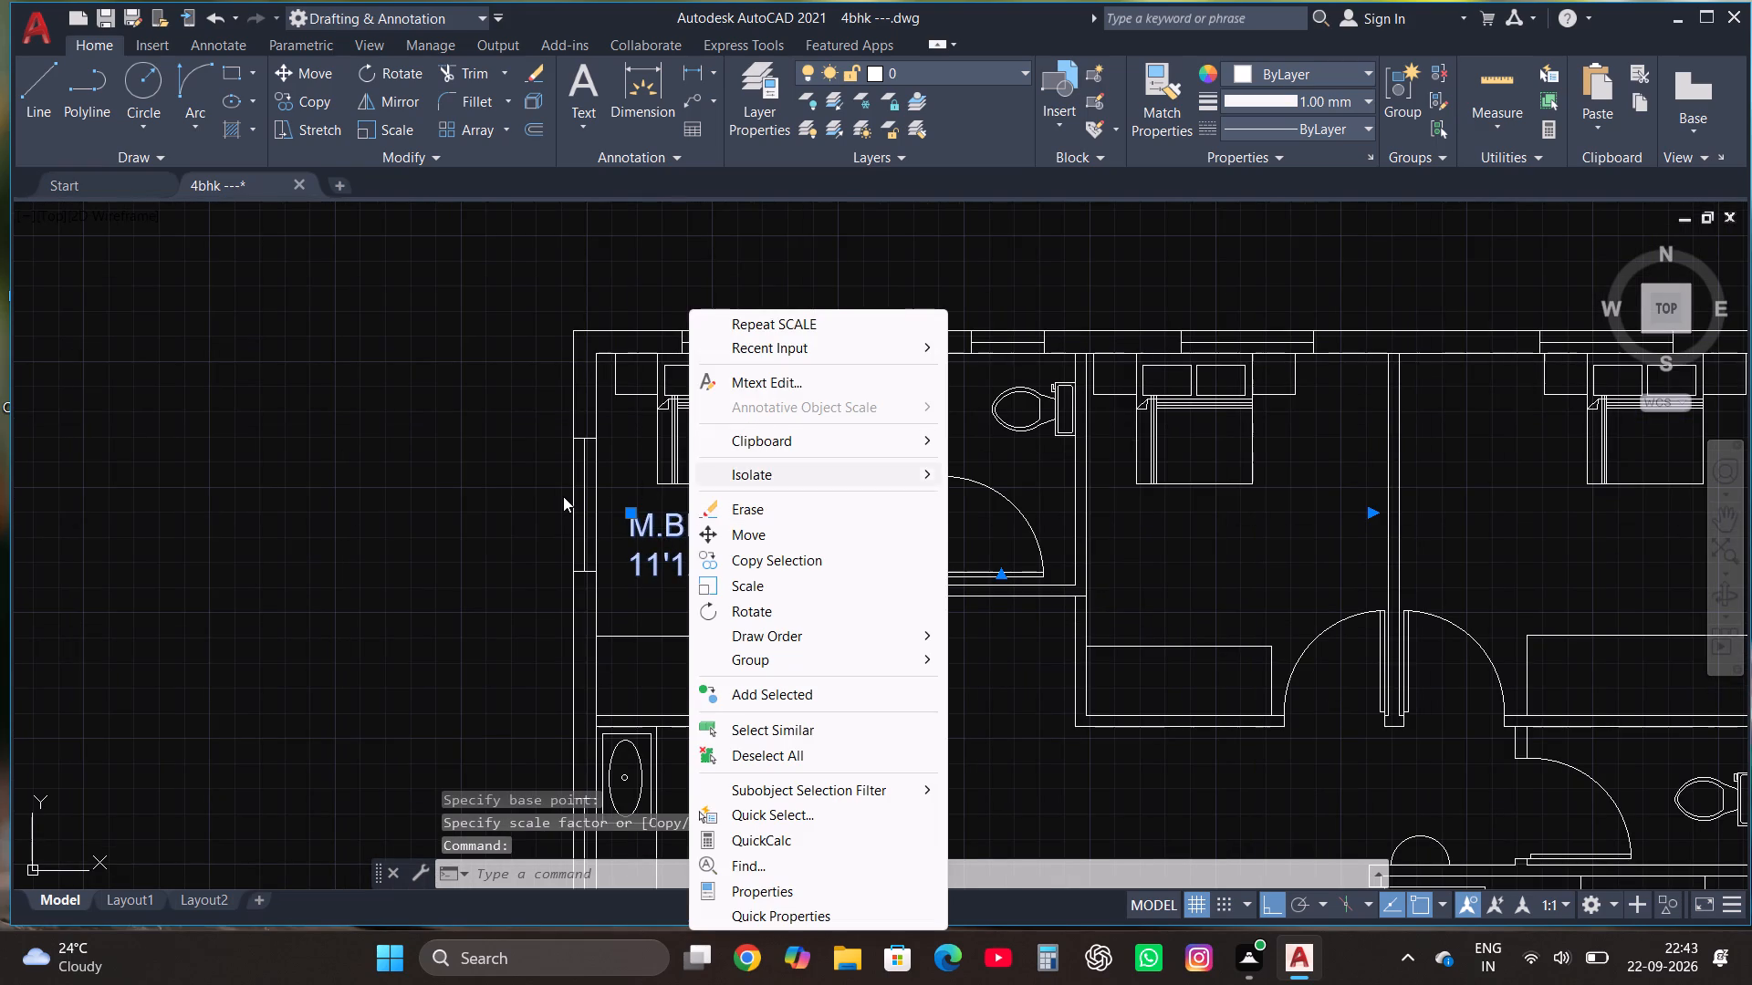
pyautogui.press('Escape')
pyautogui.click(308, 105)
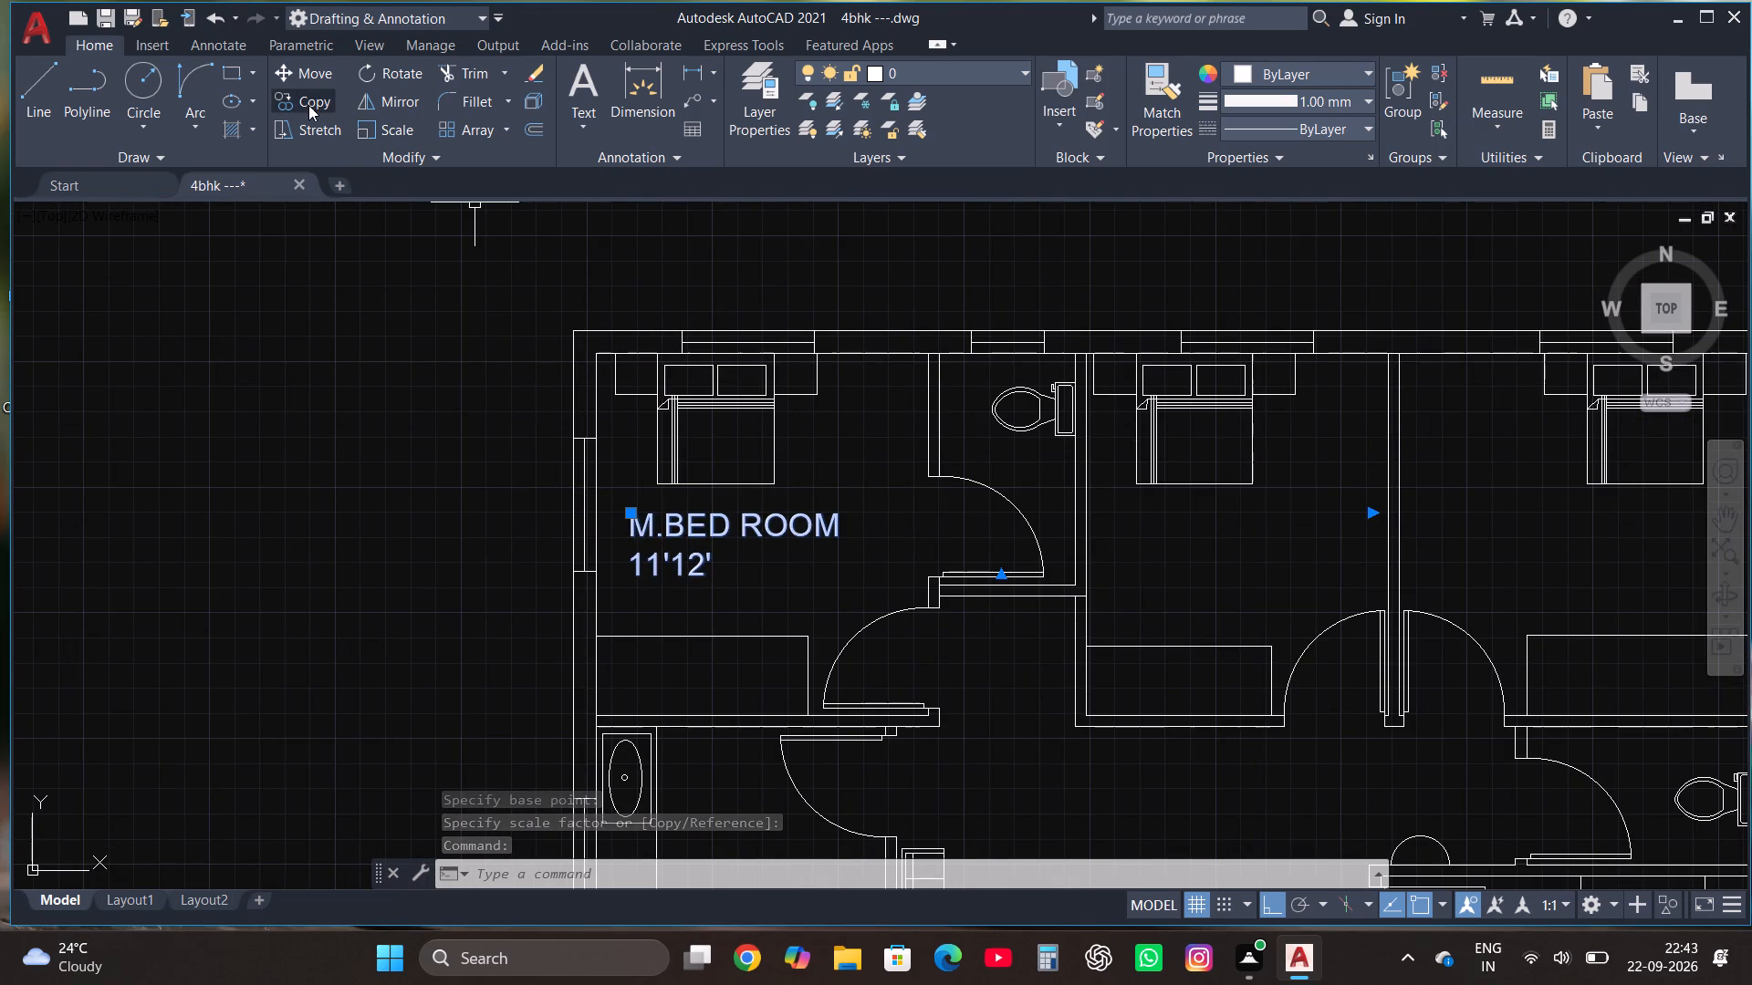
pyautogui.click(881, 866)
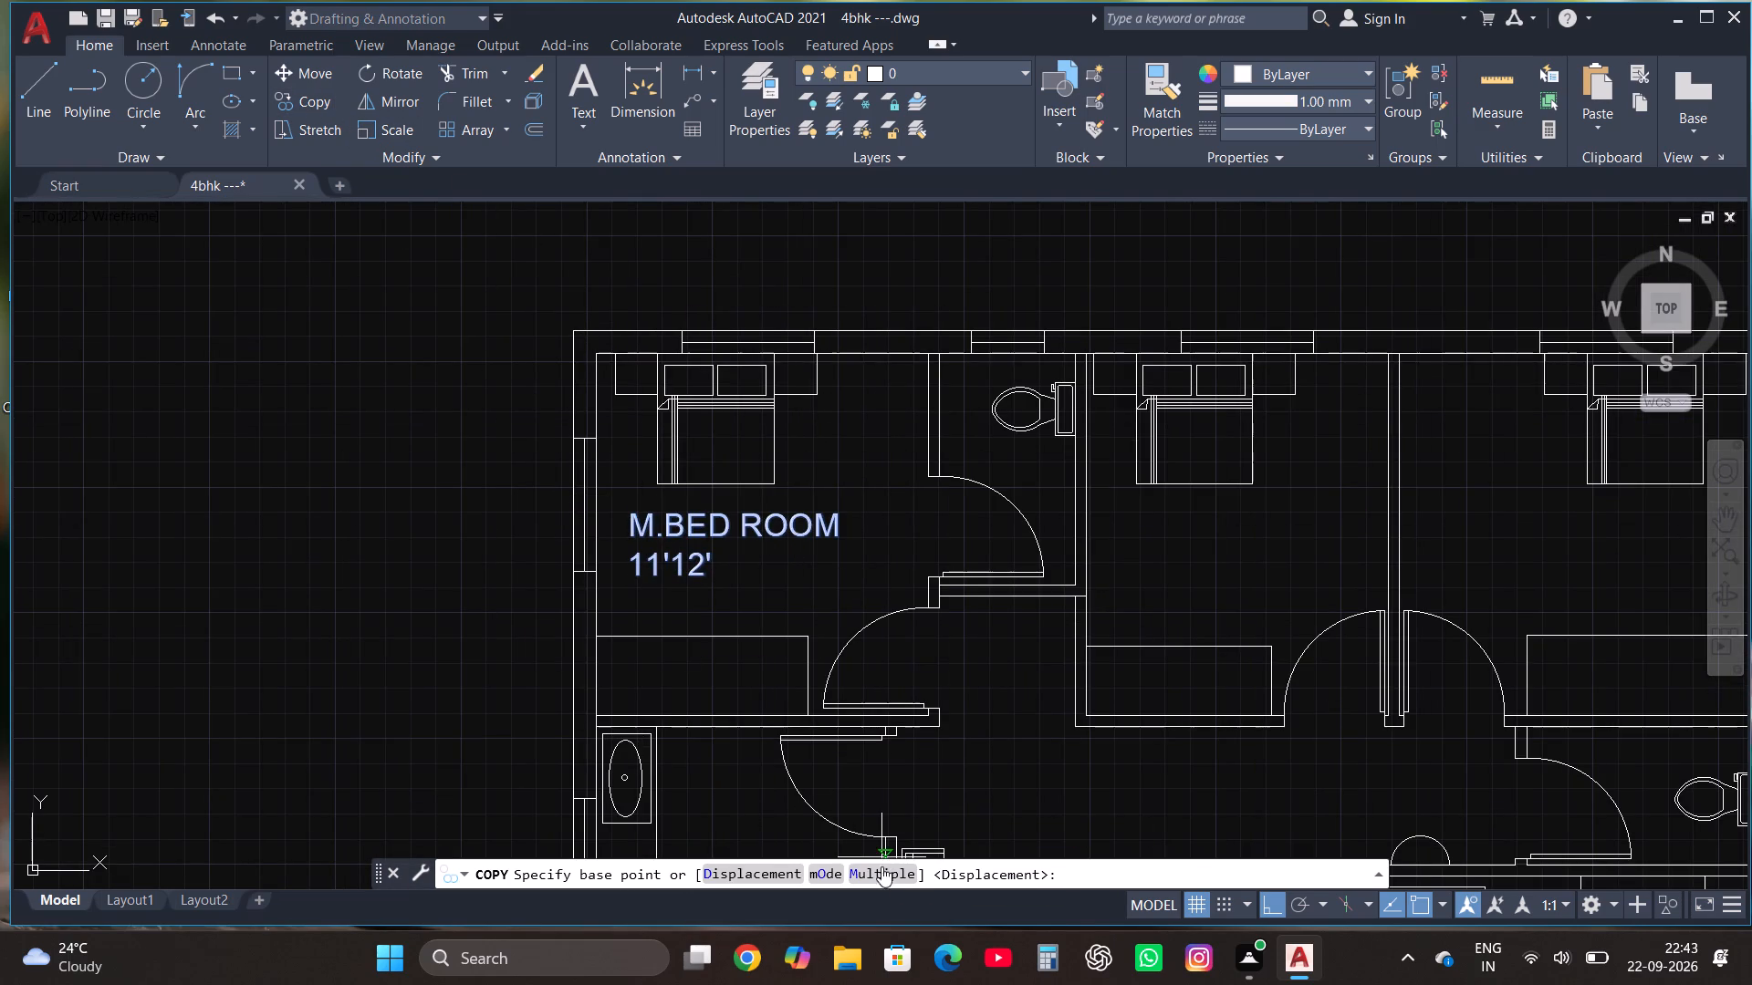
pyautogui.click(695, 552)
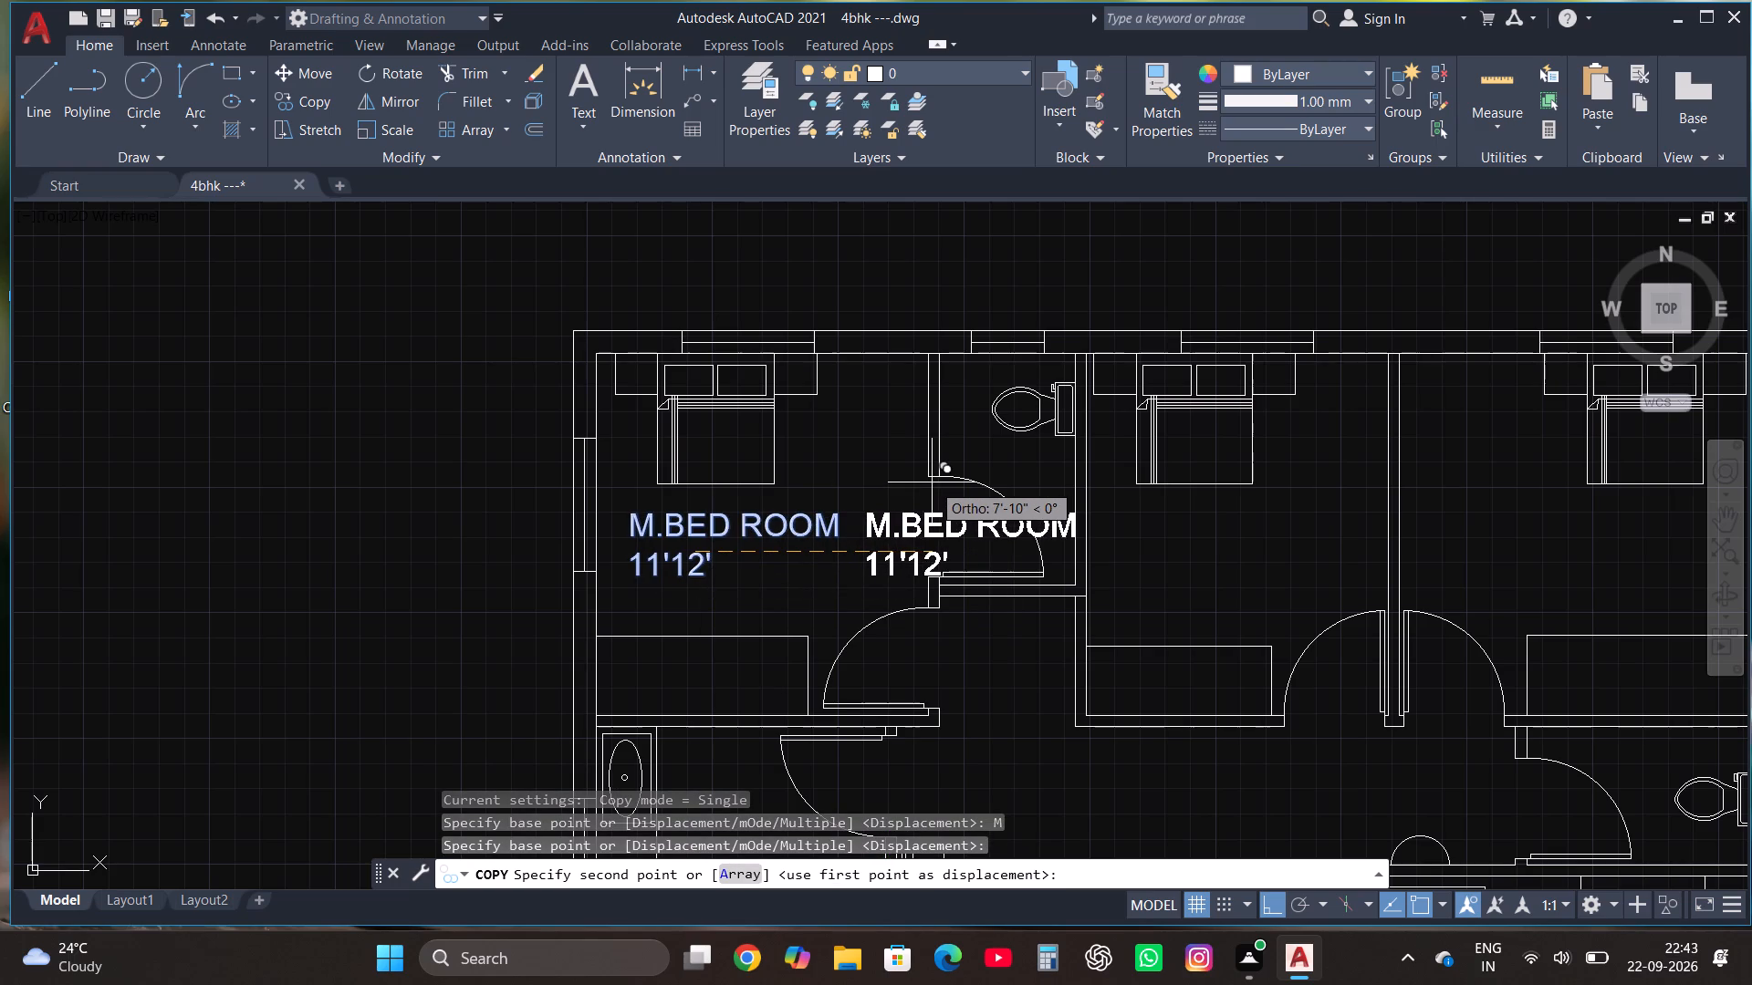
pyautogui.press('F8')
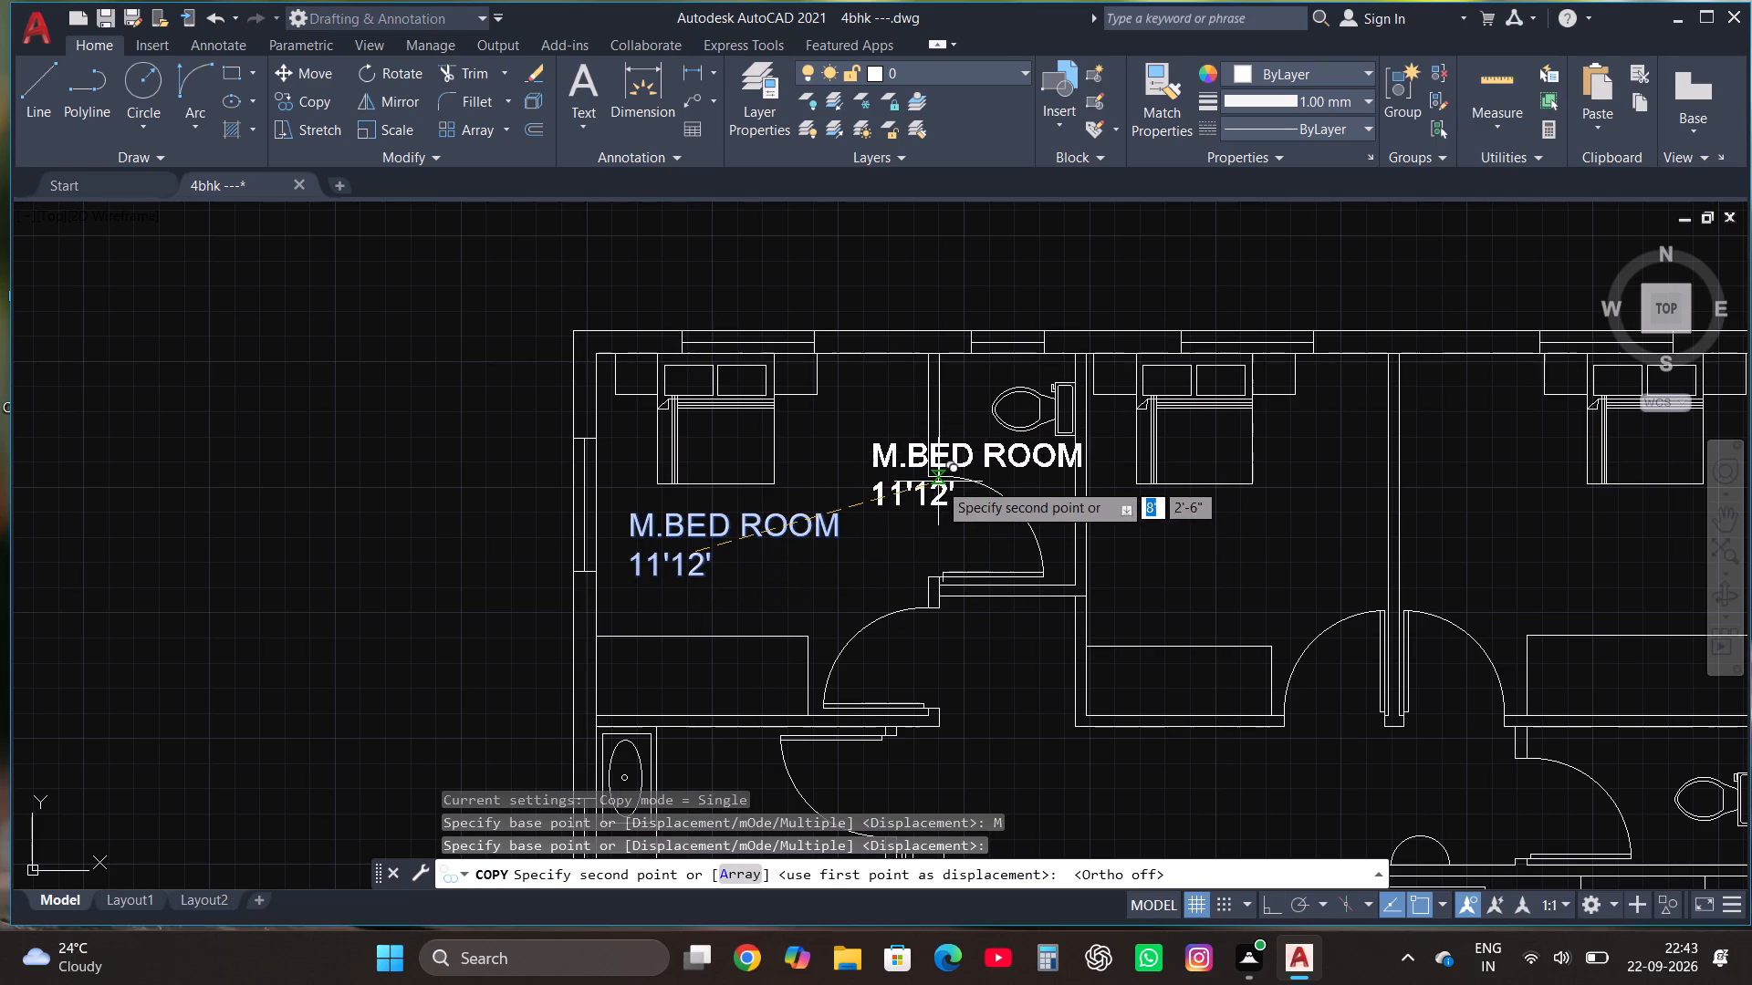
pyautogui.click(927, 494)
pyautogui.scroll(-2, 924, 494)
pyautogui.scroll(1, 1129, 539)
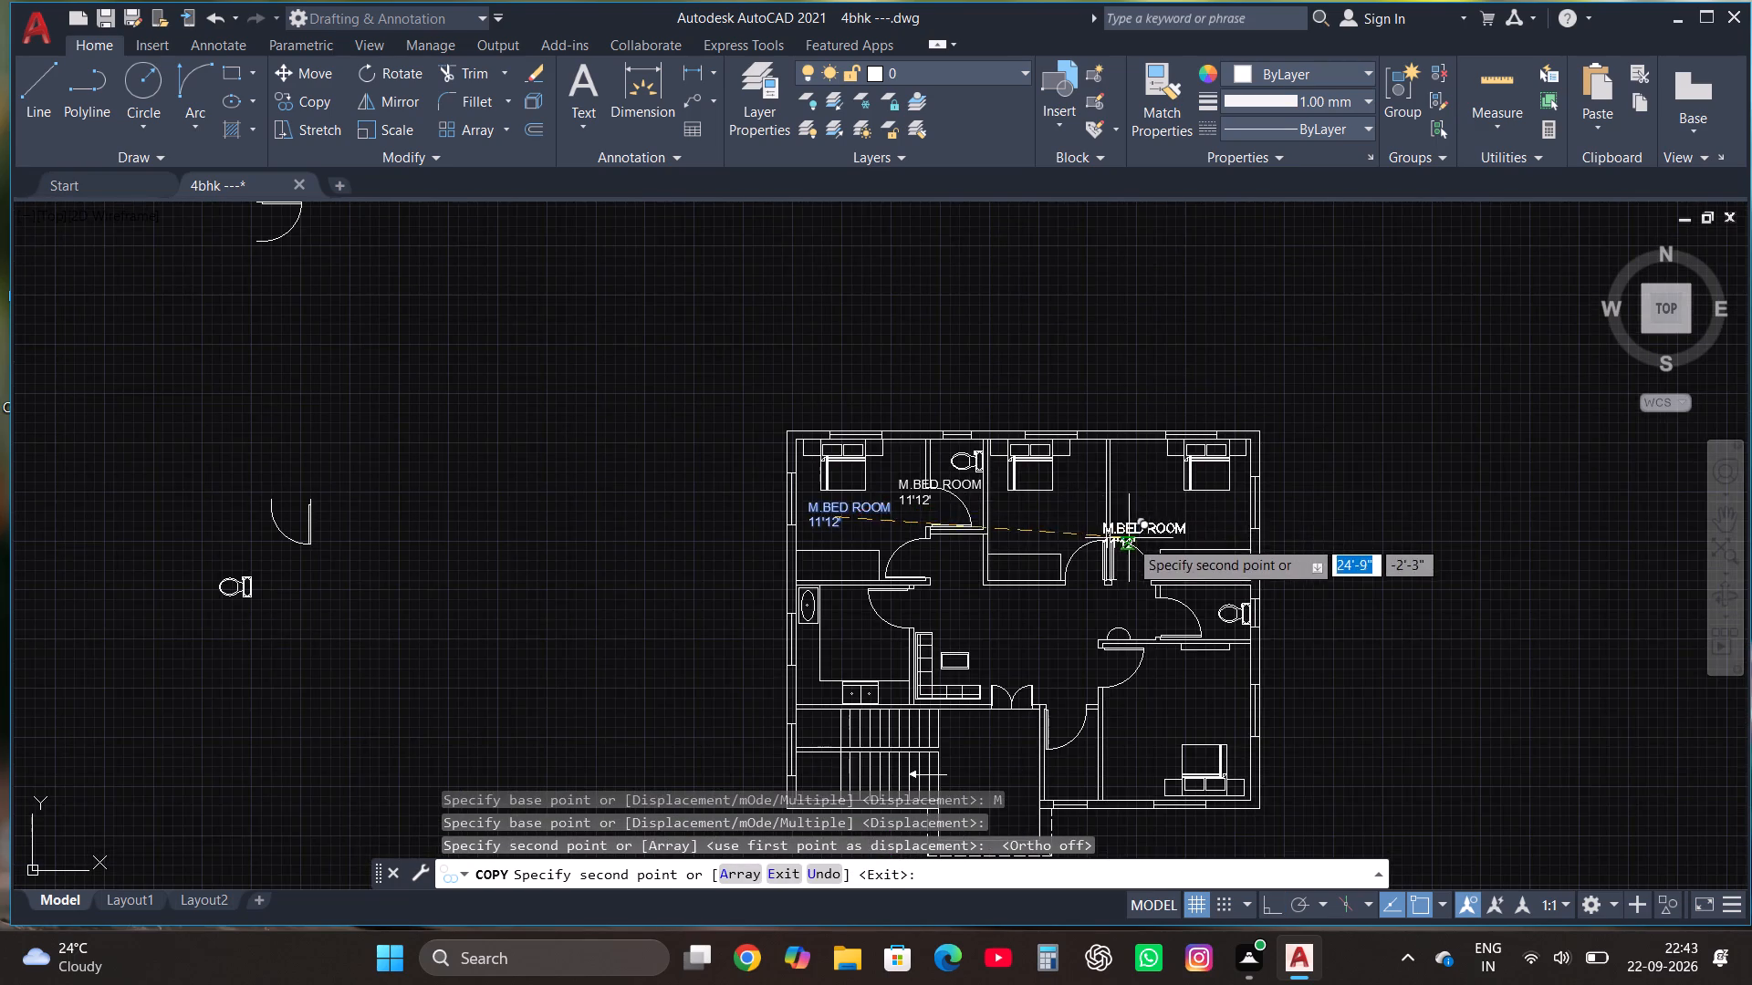
pyautogui.scroll(1, 1129, 539)
pyautogui.click(872, 499)
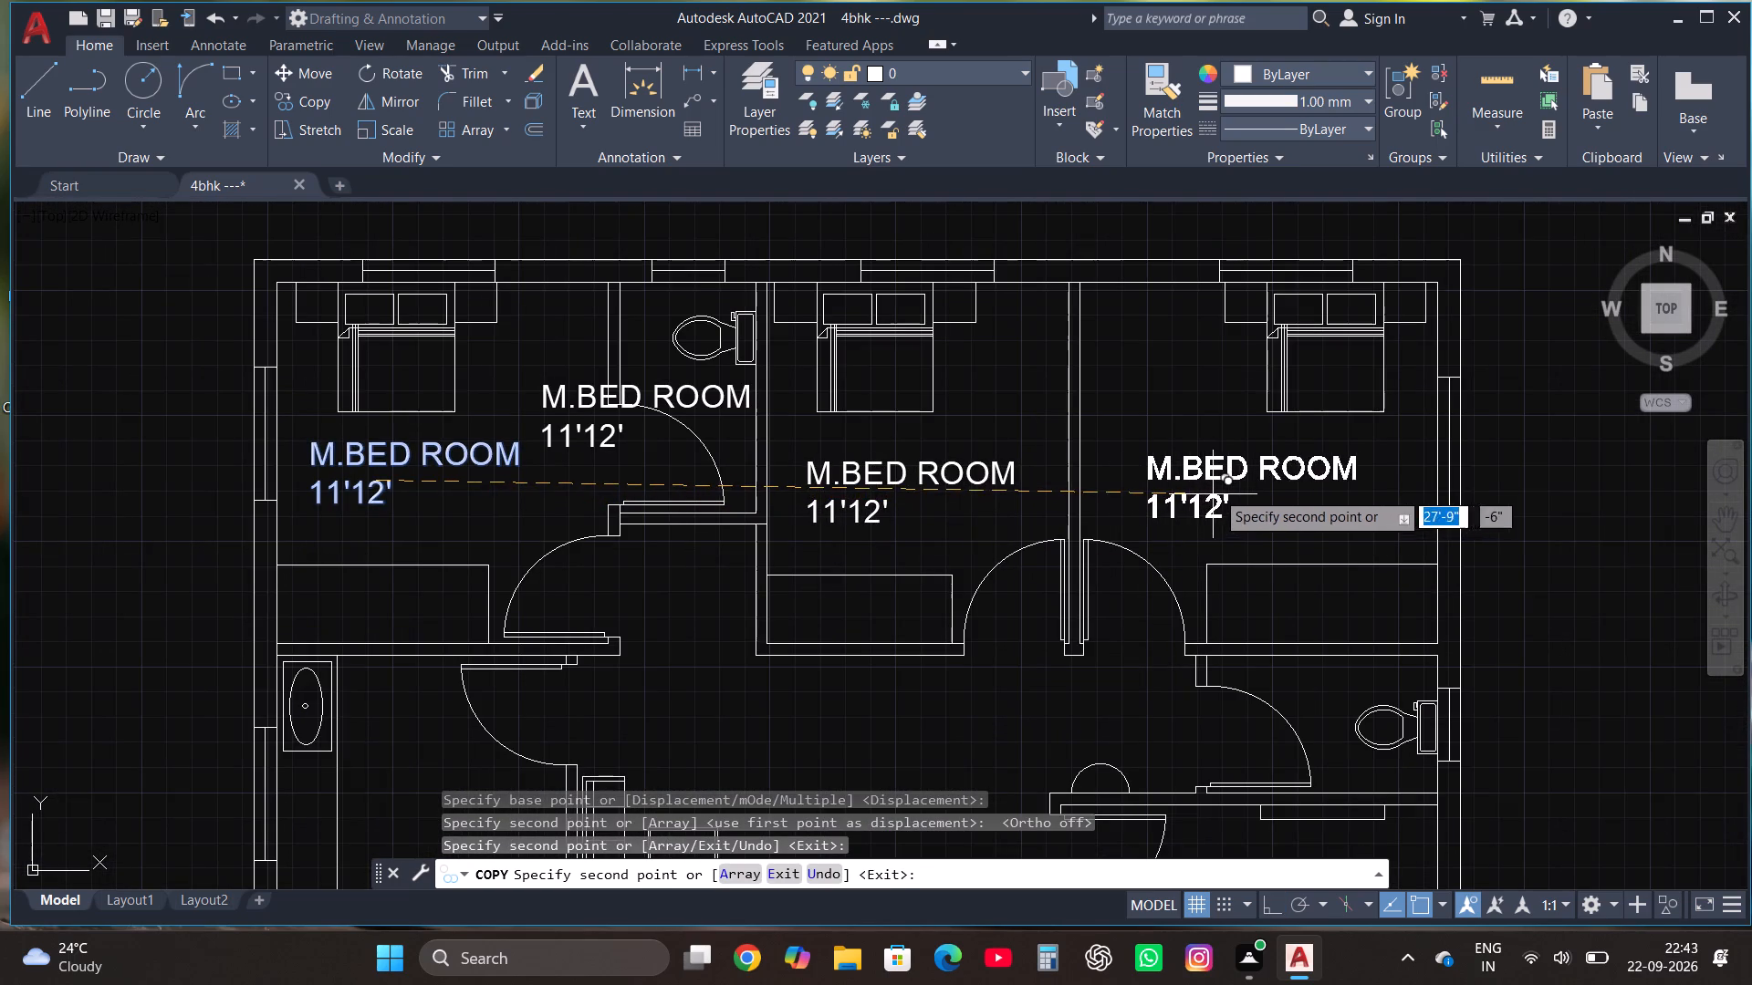
pyautogui.click(1223, 488)
# Place further copies of the label in the hall centre, near the wash basin and in the east toilet.
pyautogui.scroll(-2, 1035, 381)
pyautogui.scroll(3, 1008, 494)
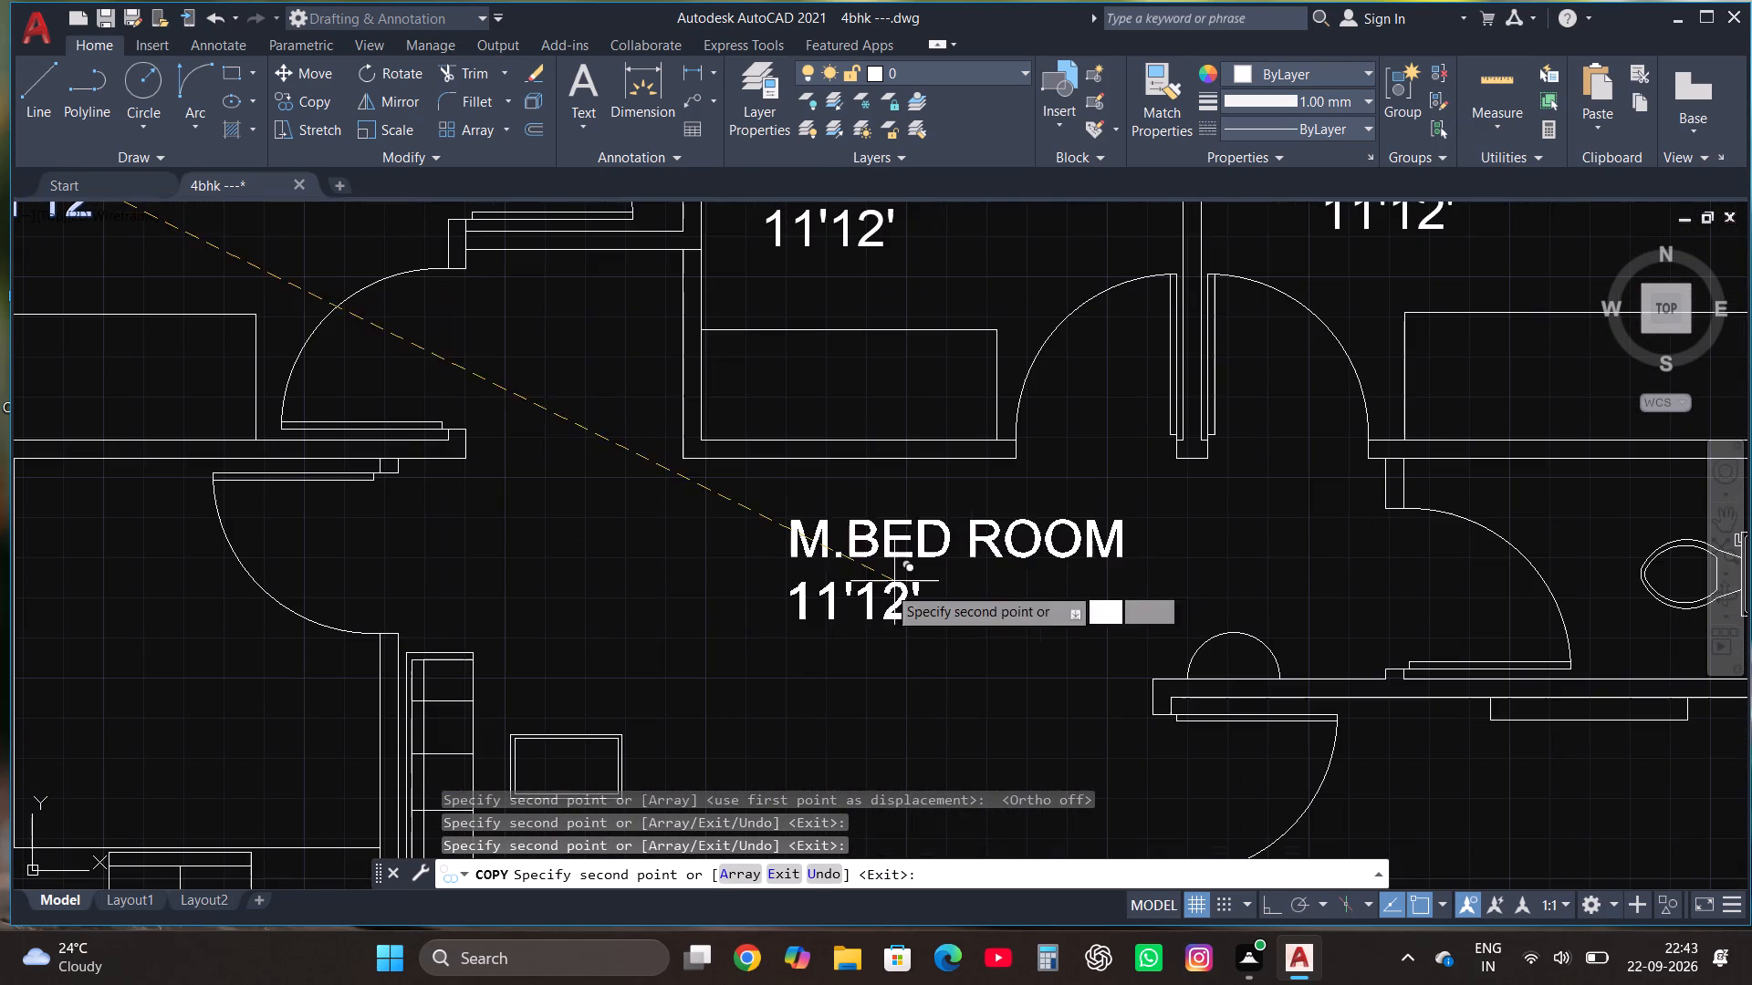
pyautogui.click(783, 644)
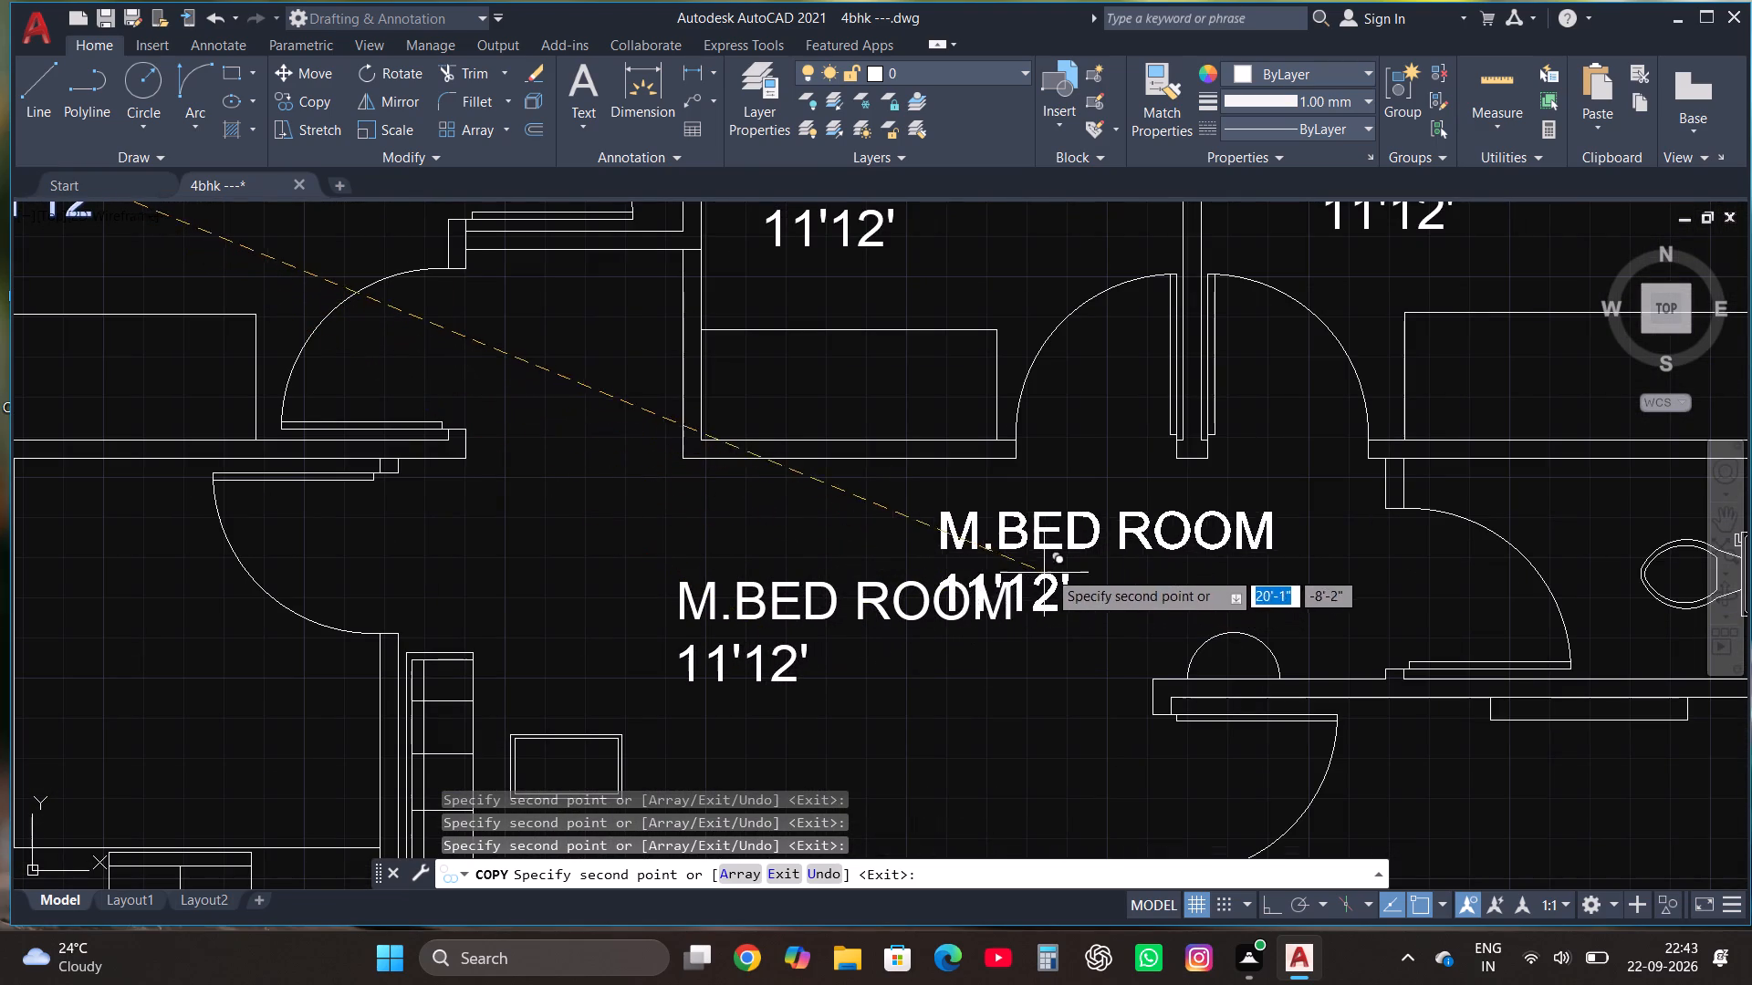
pyautogui.click(1131, 595)
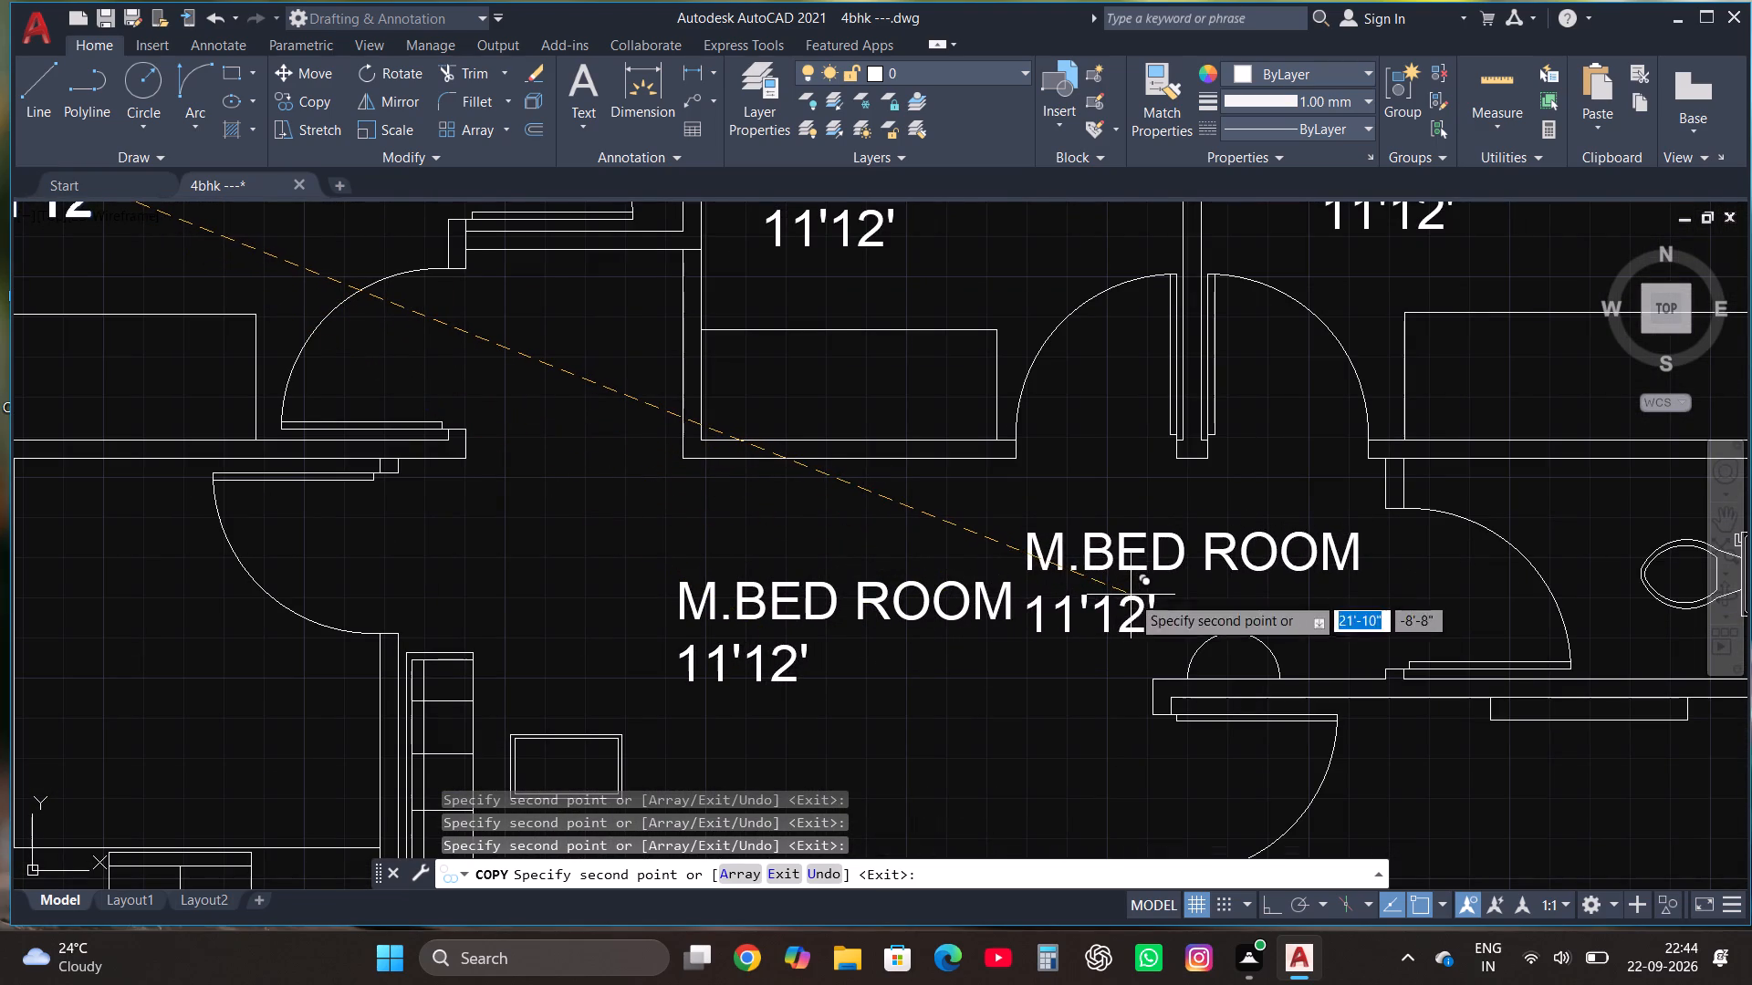
pyautogui.scroll(-2, 792, 575)
pyautogui.scroll(3, 1111, 552)
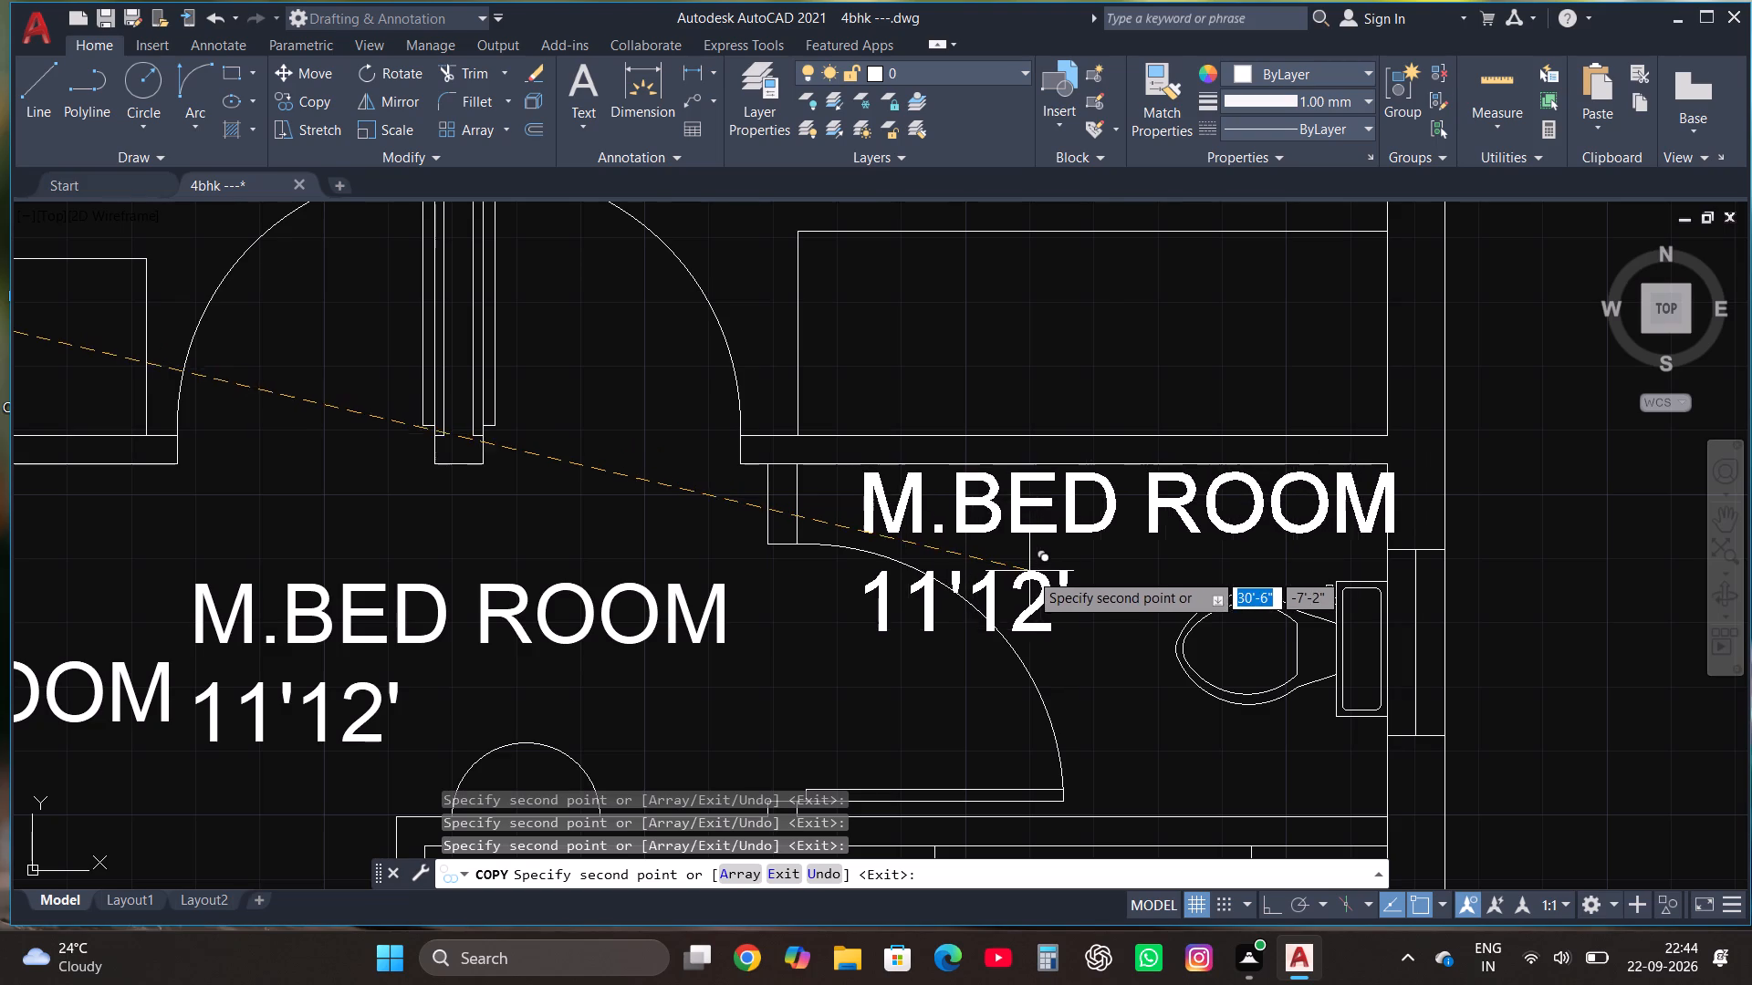
pyautogui.click(1017, 588)
# Place label copies in the southeast bedroom, the small room west of it, the area beside the stairs and the kitchen, ending the copy.
pyautogui.scroll(-4, 1006, 505)
pyautogui.scroll(2, 1026, 627)
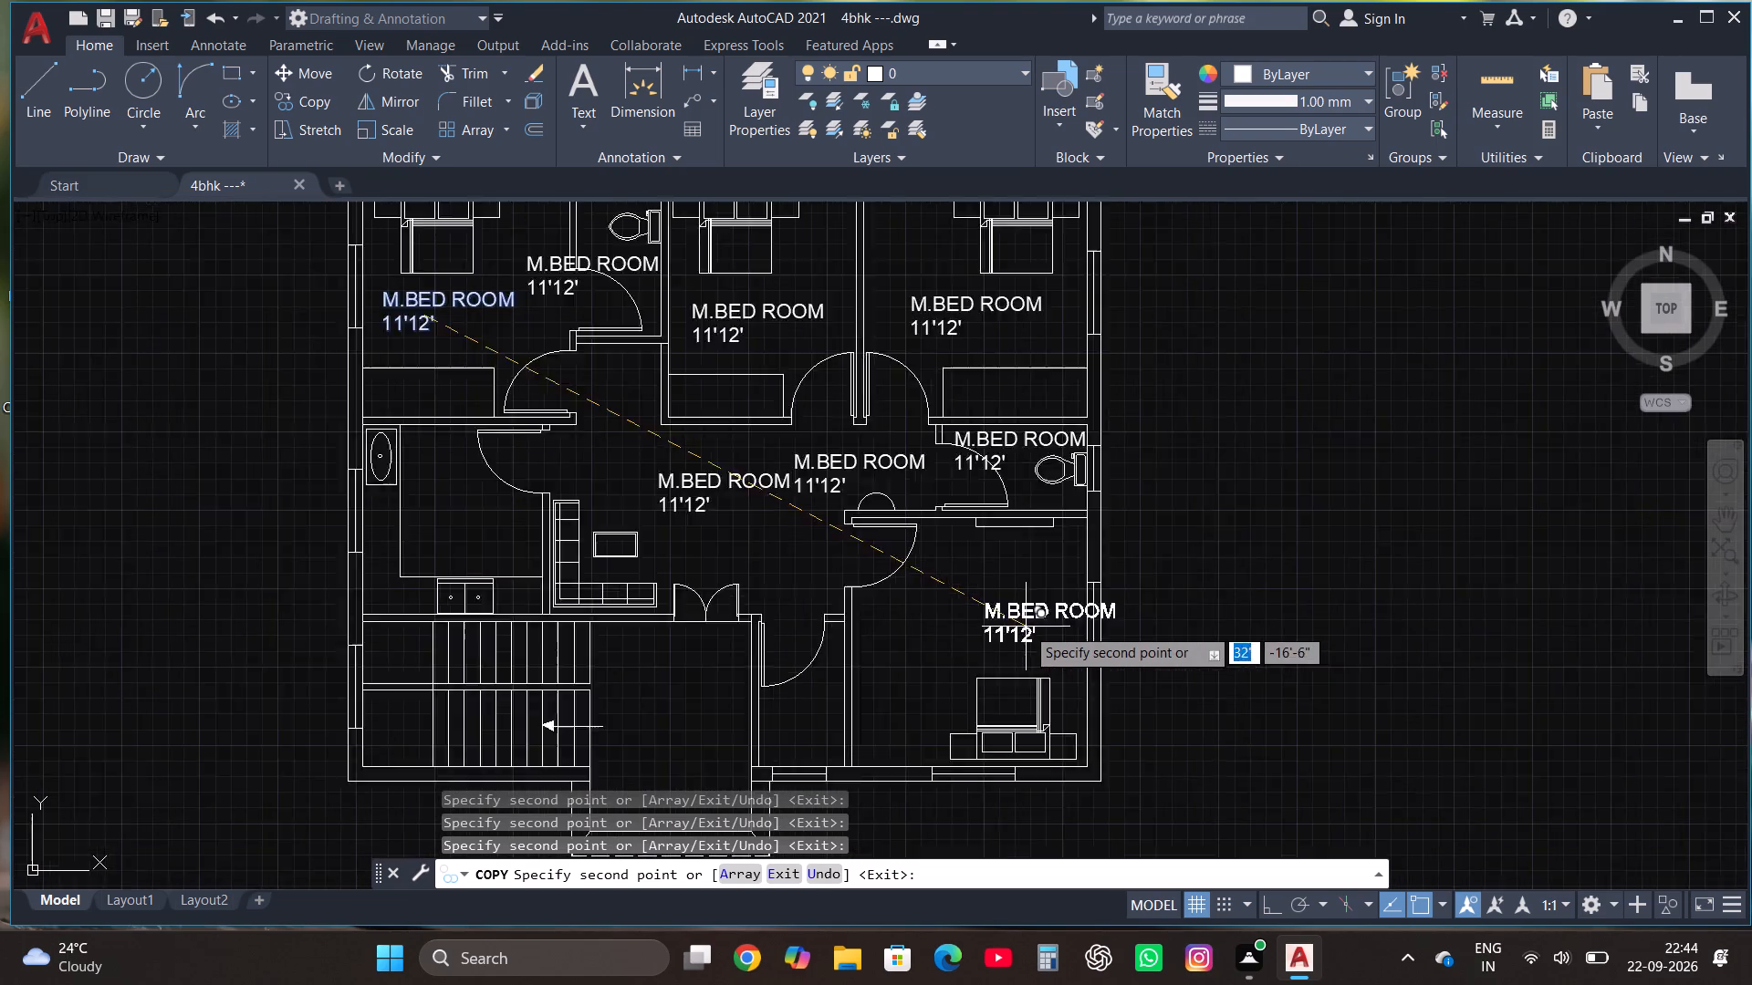
pyautogui.click(947, 627)
pyautogui.scroll(-1, 980, 490)
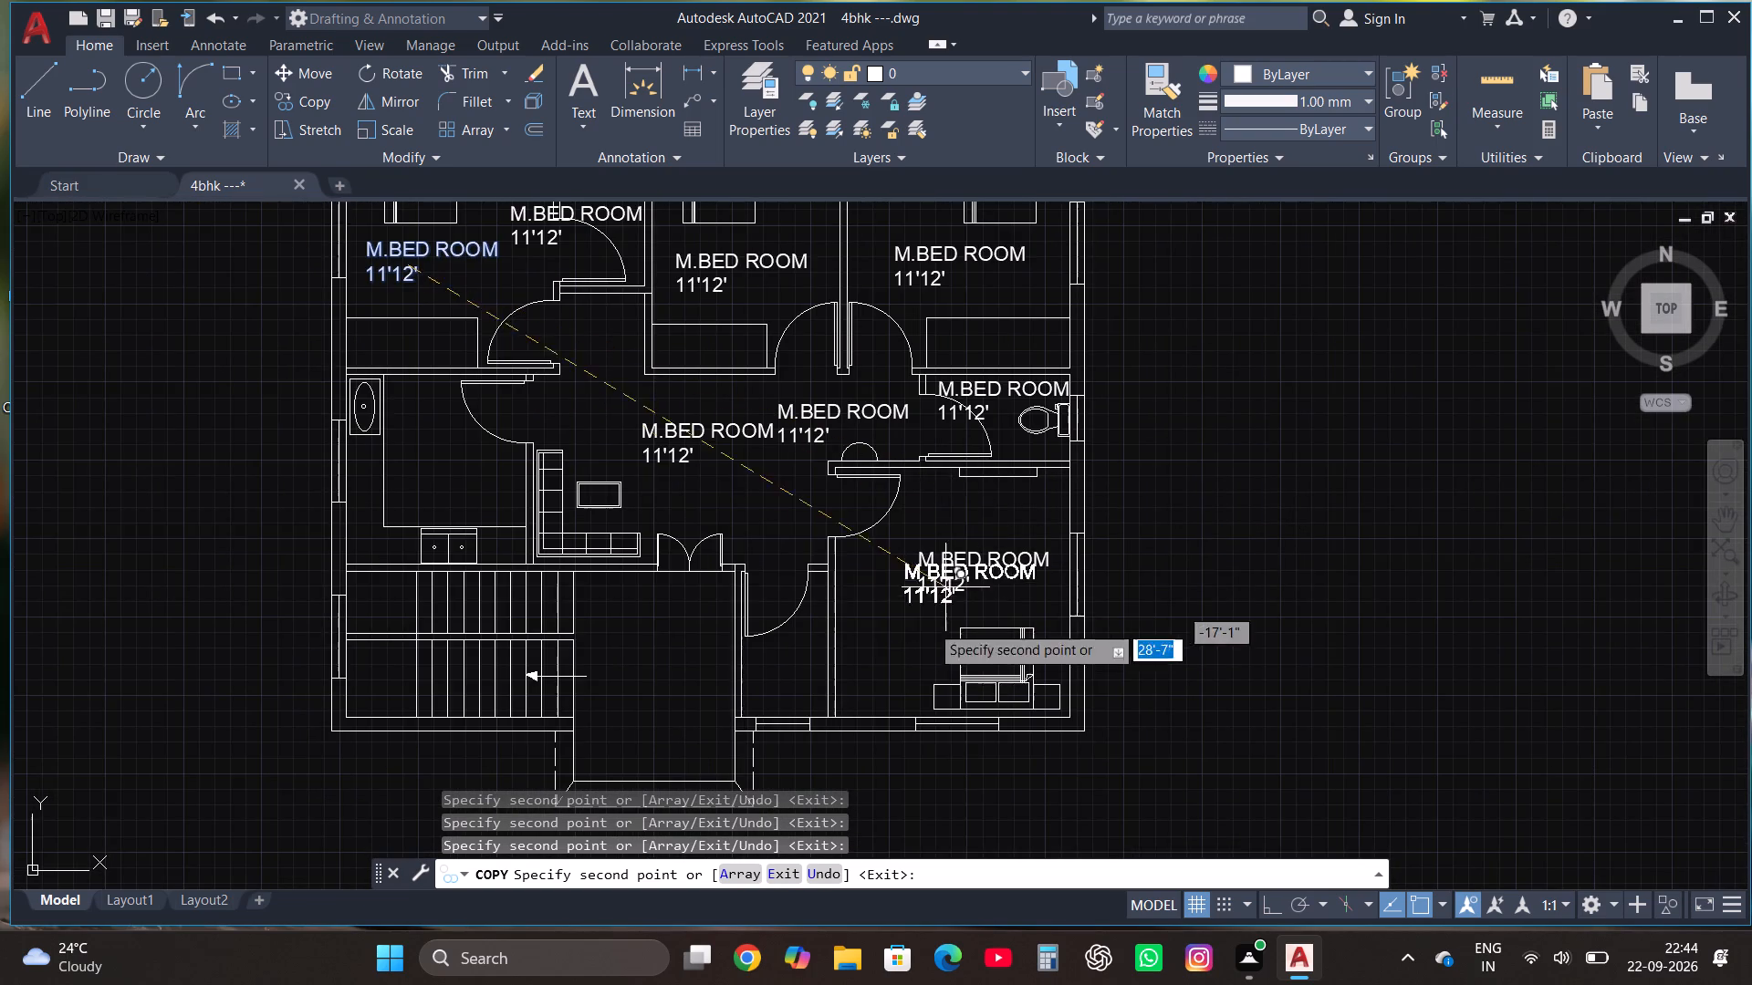
pyautogui.click(788, 671)
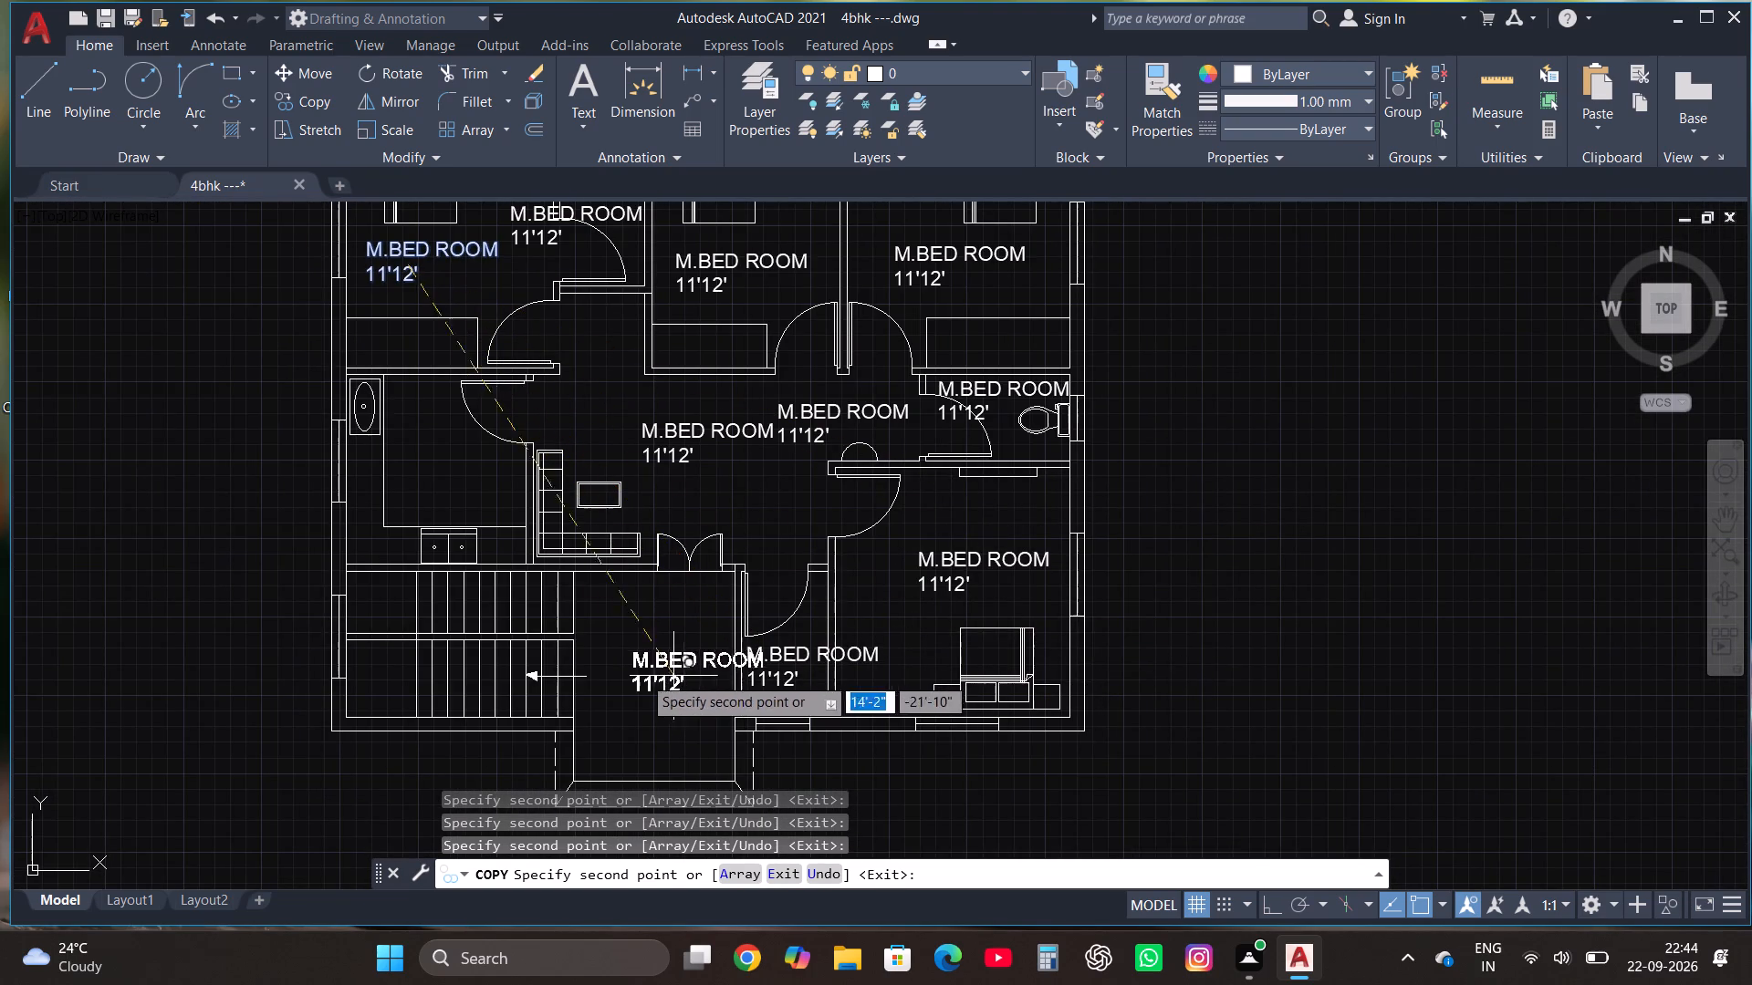
pyautogui.click(631, 666)
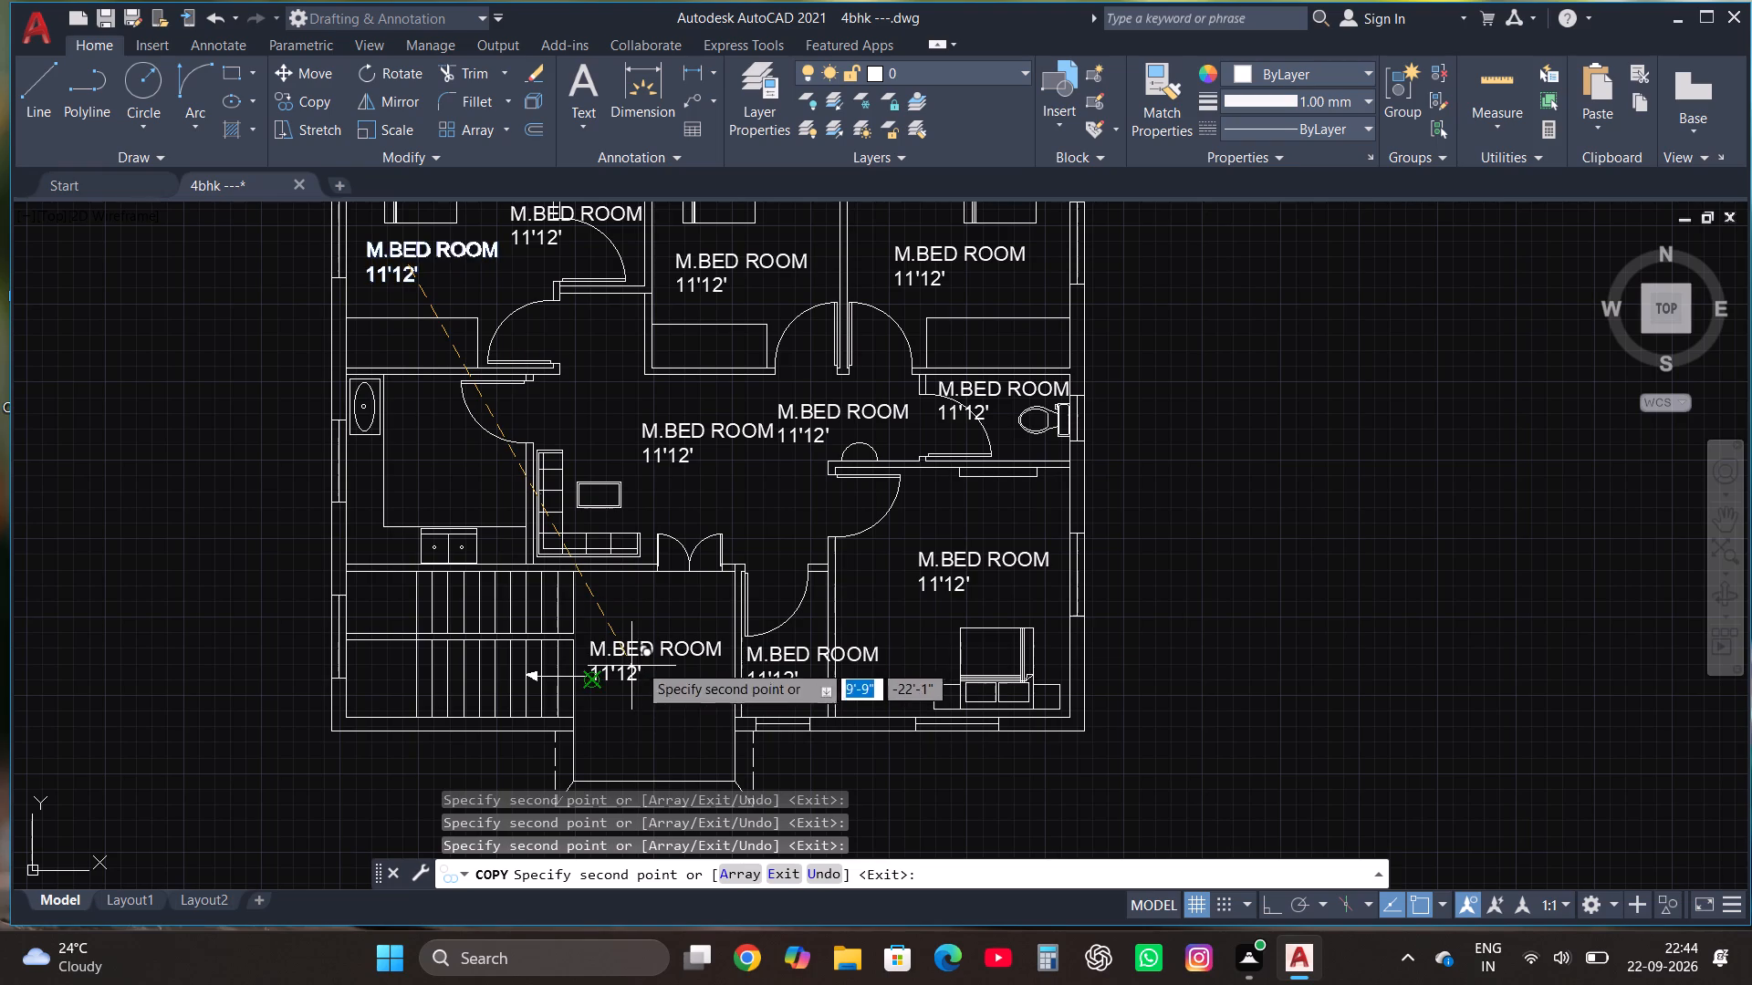
pyautogui.scroll(-1, 1097, 535)
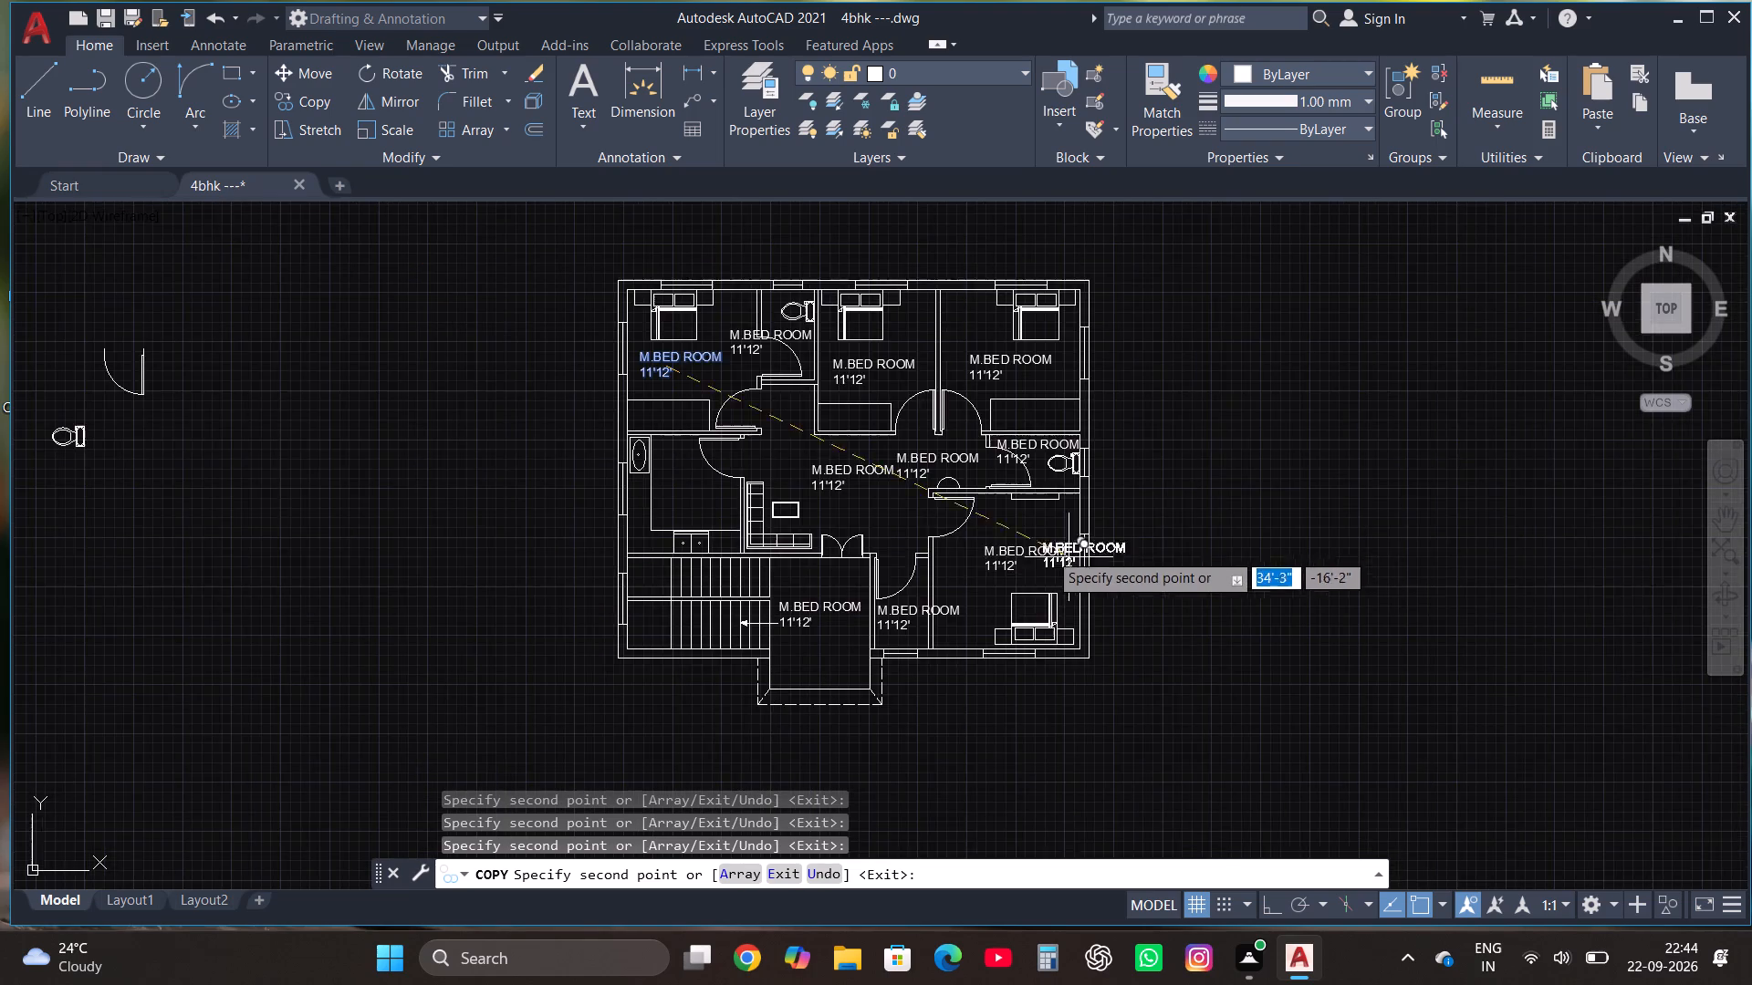
pyautogui.scroll(2, 725, 542)
pyautogui.click(642, 457)
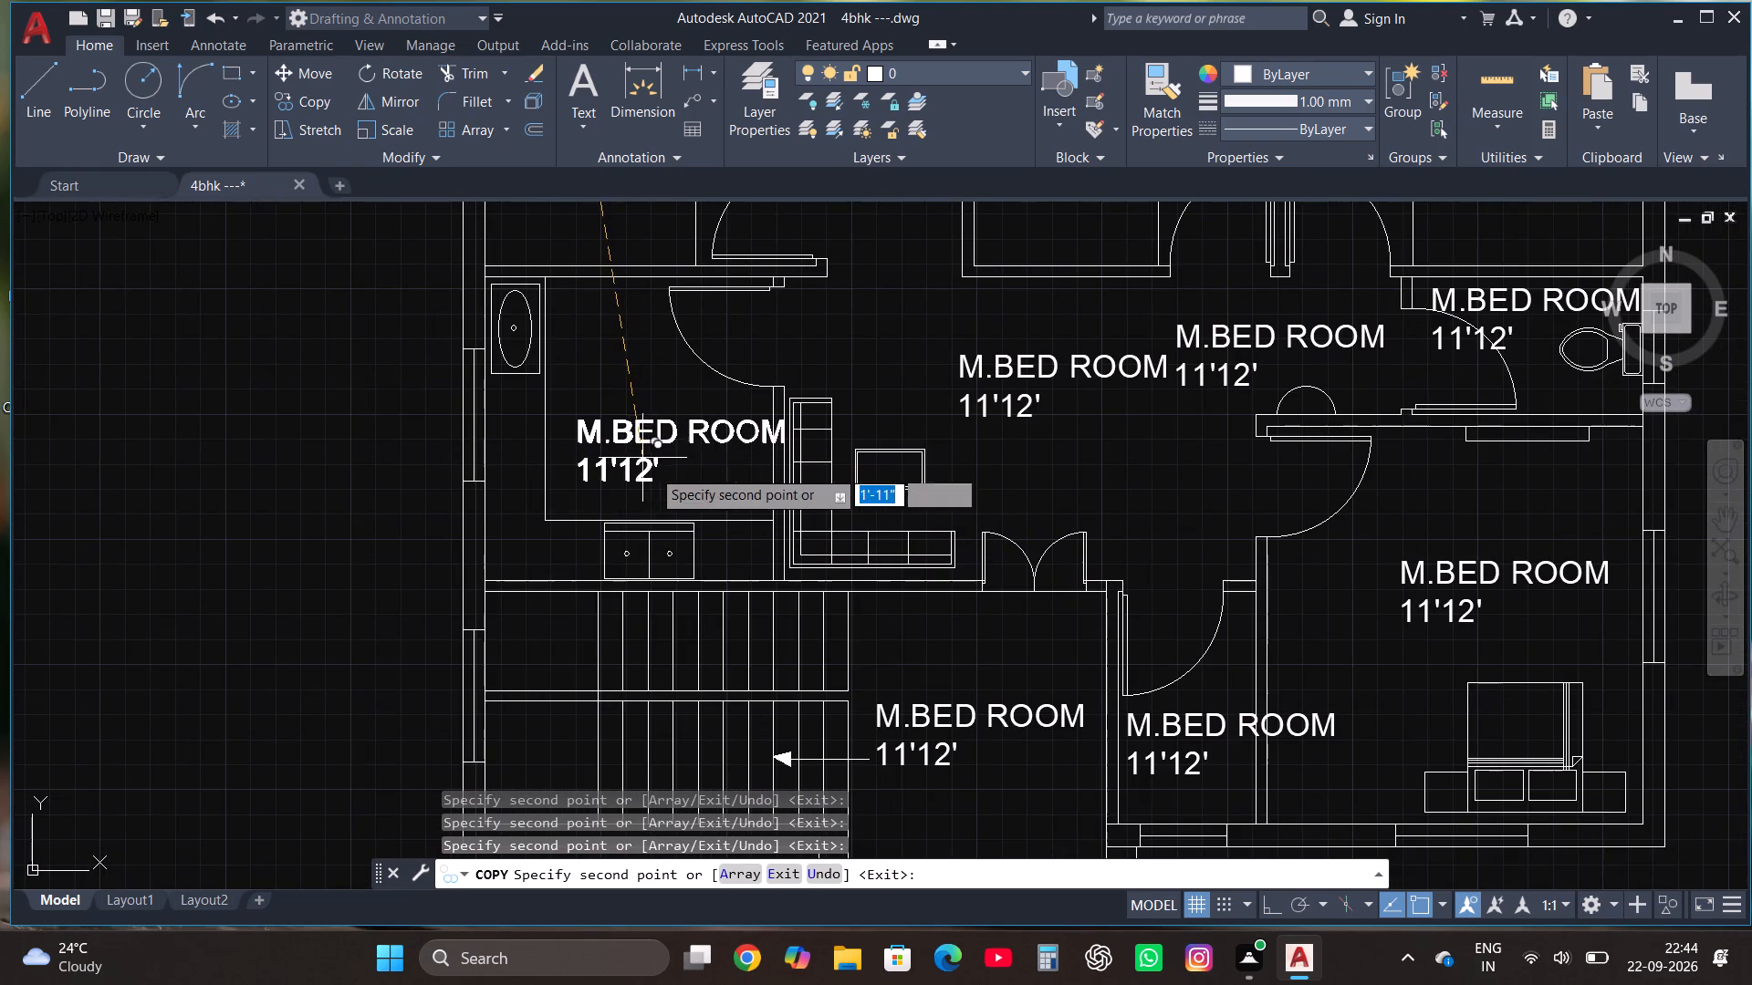
pyautogui.press('Escape')
# Replace the text of the label copy at the north toilet with TOILET.
pyautogui.scroll(-2, 858, 642)
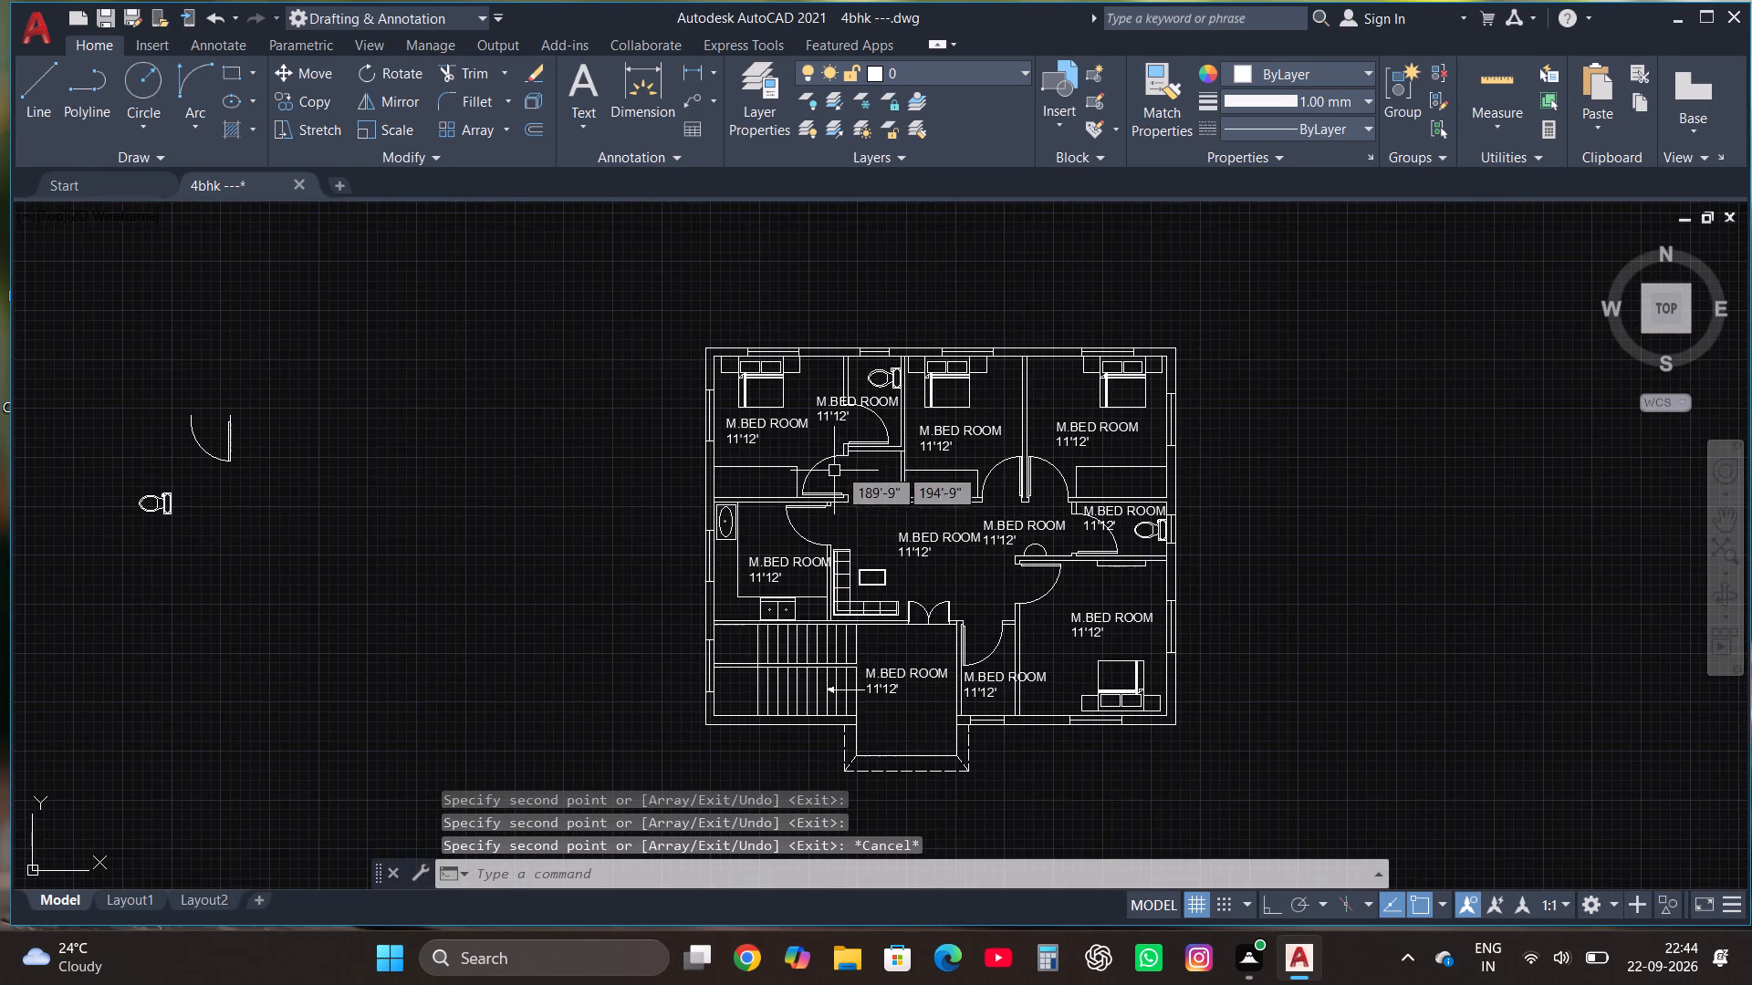
pyautogui.scroll(3, 857, 414)
pyautogui.click(863, 368)
pyautogui.rightClick(863, 368)
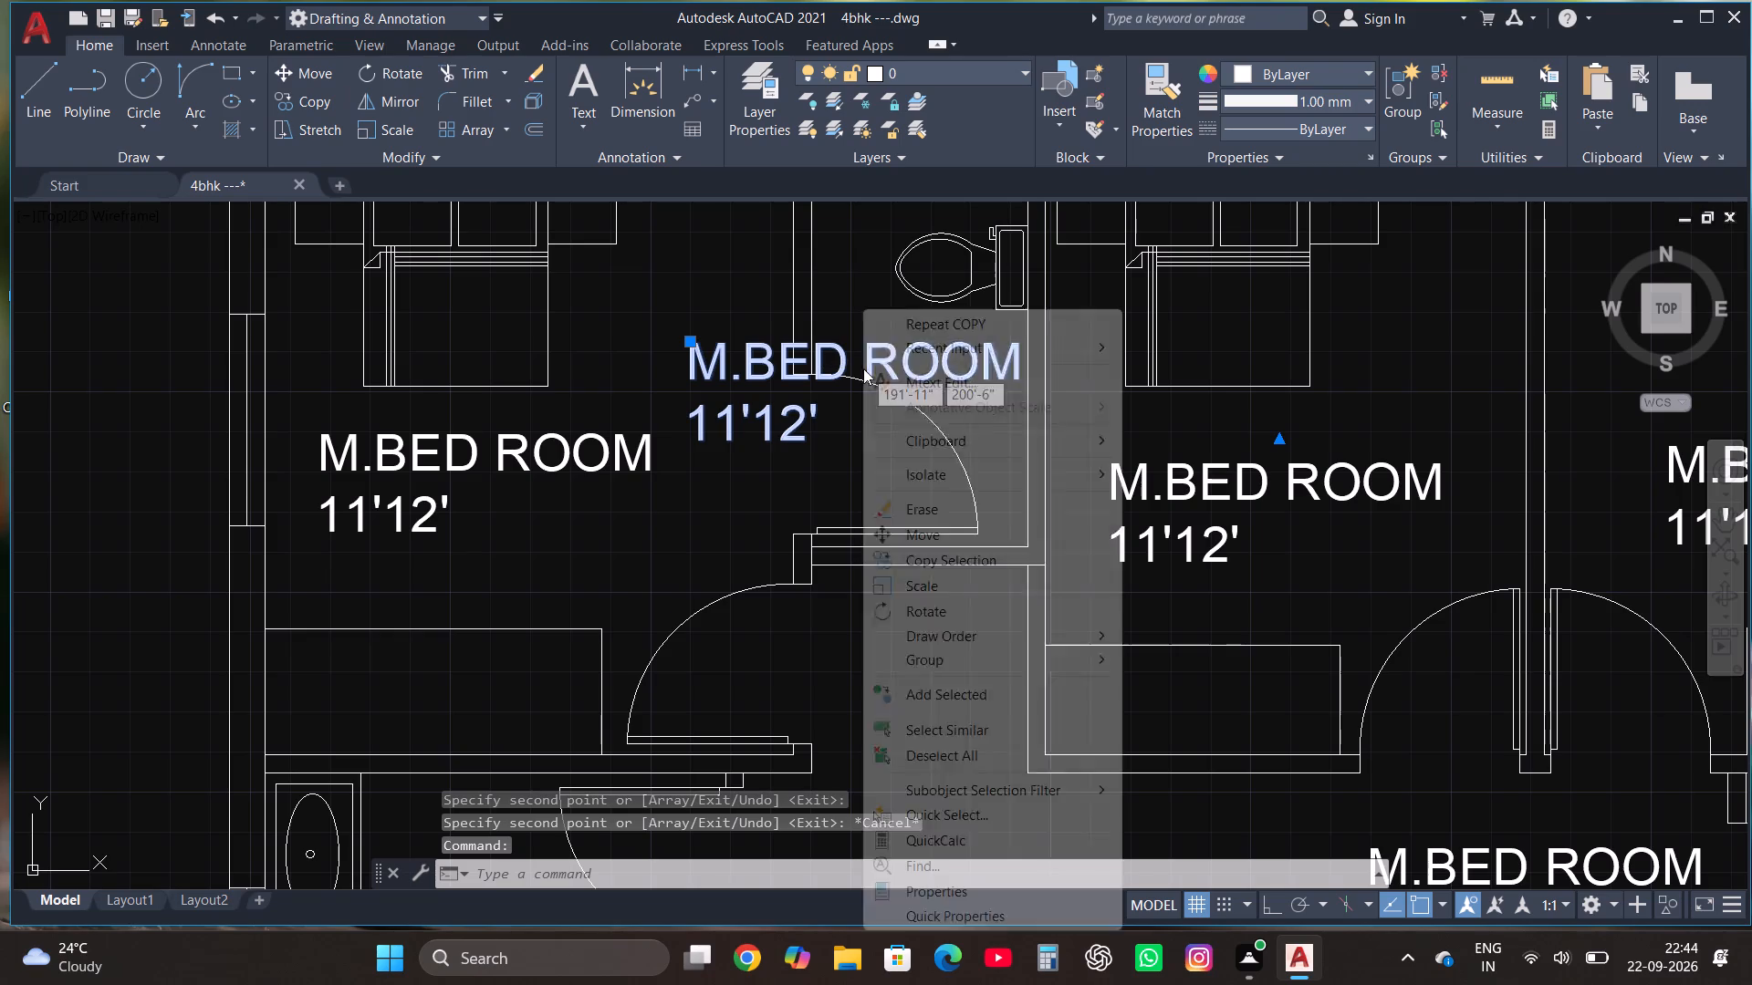
pyautogui.click(915, 376)
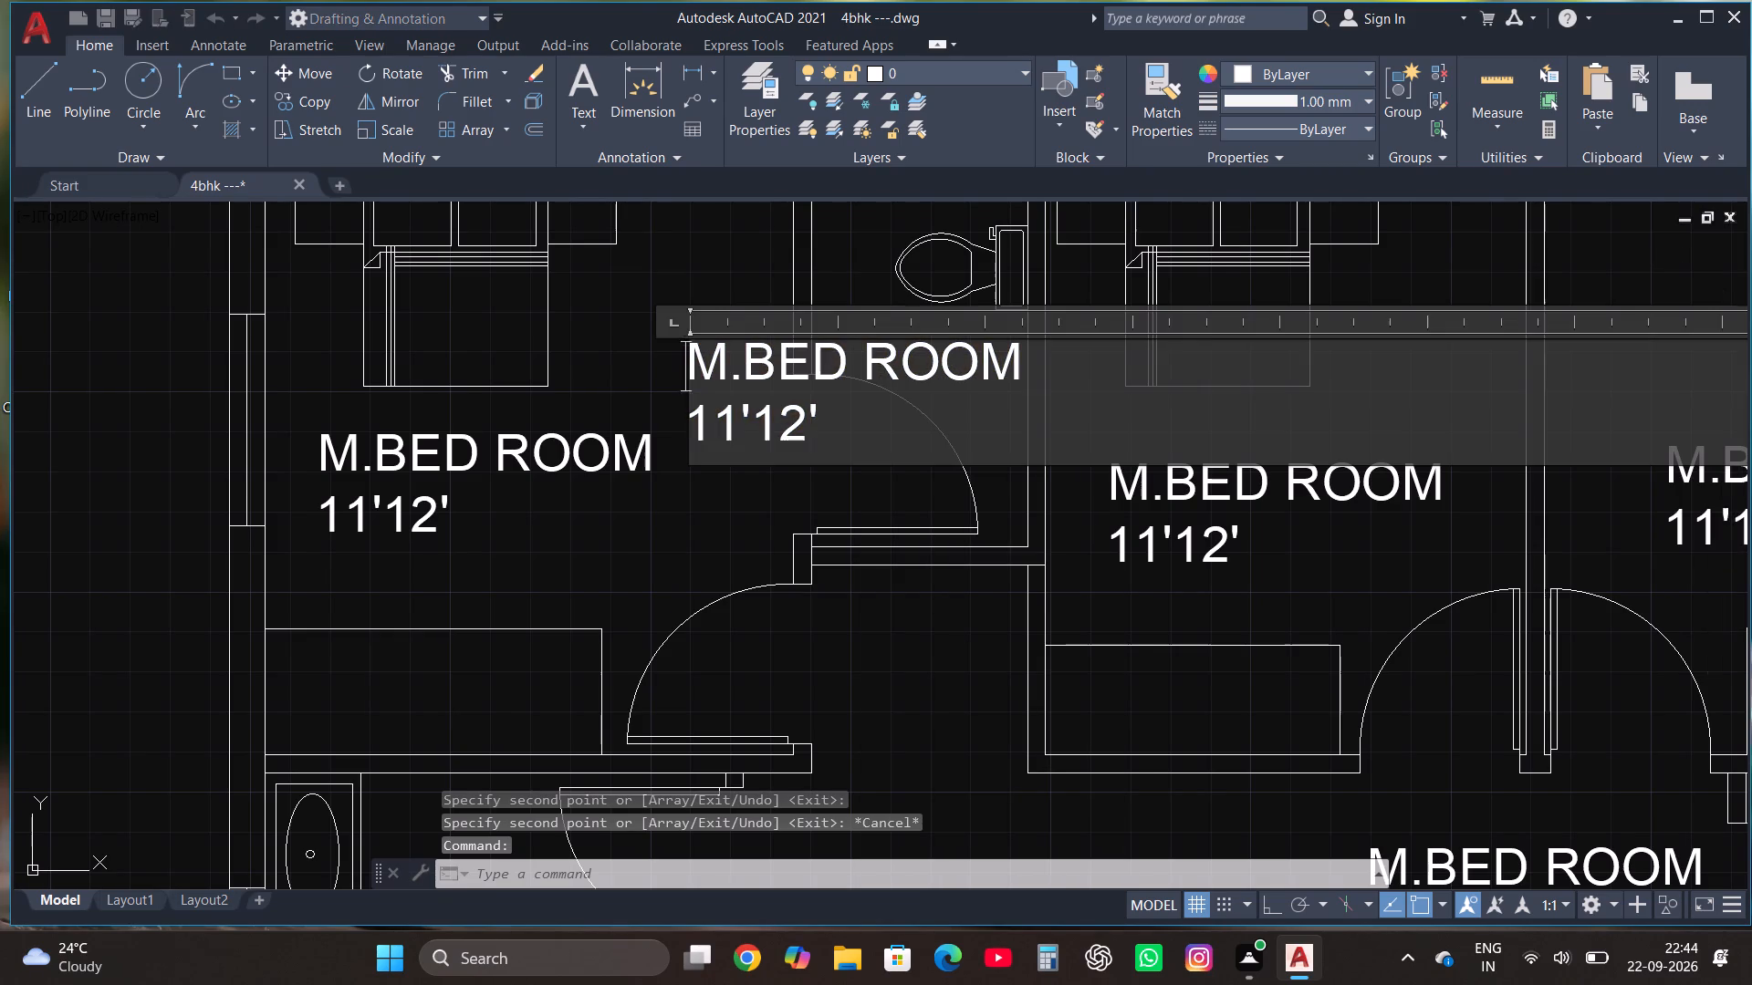
pyautogui.click(845, 431)
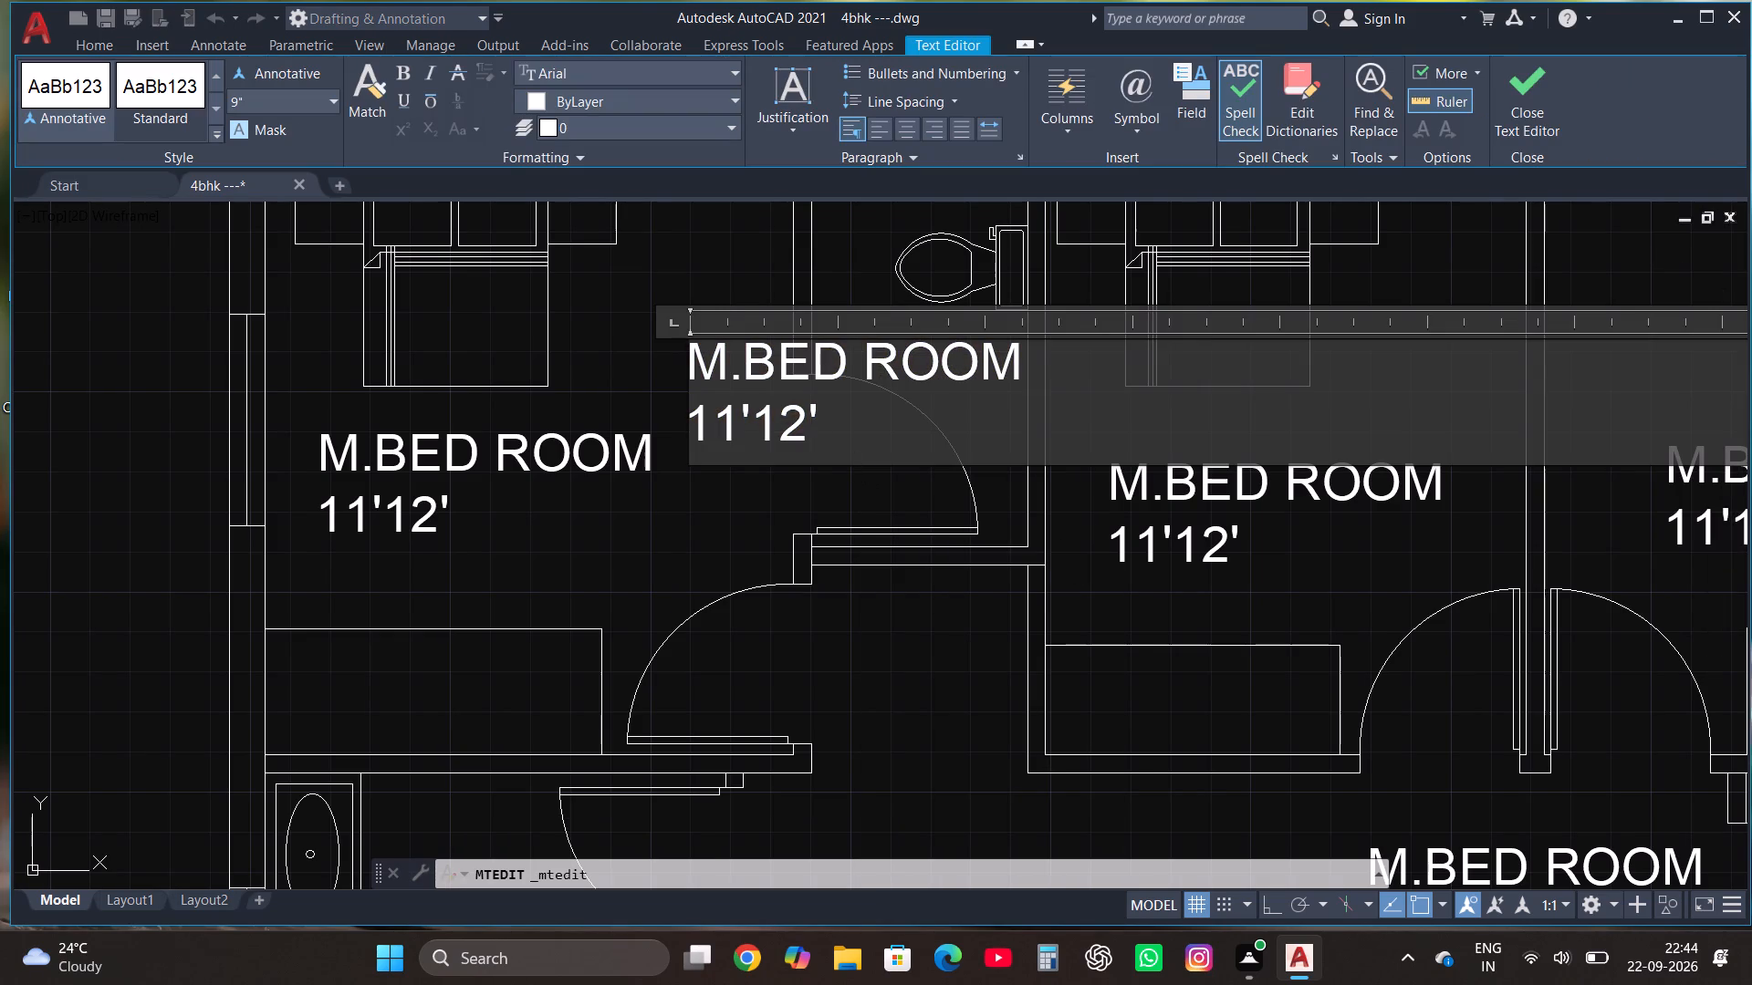
pyautogui.press('BackSpace')
pyautogui.press('BackSpace')
pyautogui.press('BackSpace')
pyautogui.press('BackSpace')
pyautogui.press('BackSpace')
pyautogui.press('BackSpace')
pyautogui.press('BackSpace')
pyautogui.press('BackSpace')
pyautogui.press('BackSpace')
pyautogui.press('BackSpace')
pyautogui.press('BackSpace')
pyautogui.press('BackSpace')
pyautogui.press('BackSpace')
pyautogui.press('BackSpace')
pyautogui.press('BackSpace')
pyautogui.press('BackSpace')
pyautogui.press('BackSpace')
pyautogui.press('BackSpace')
pyautogui.press('BackSpace')
pyautogui.press('BackSpace')
pyautogui.write('TOILET')
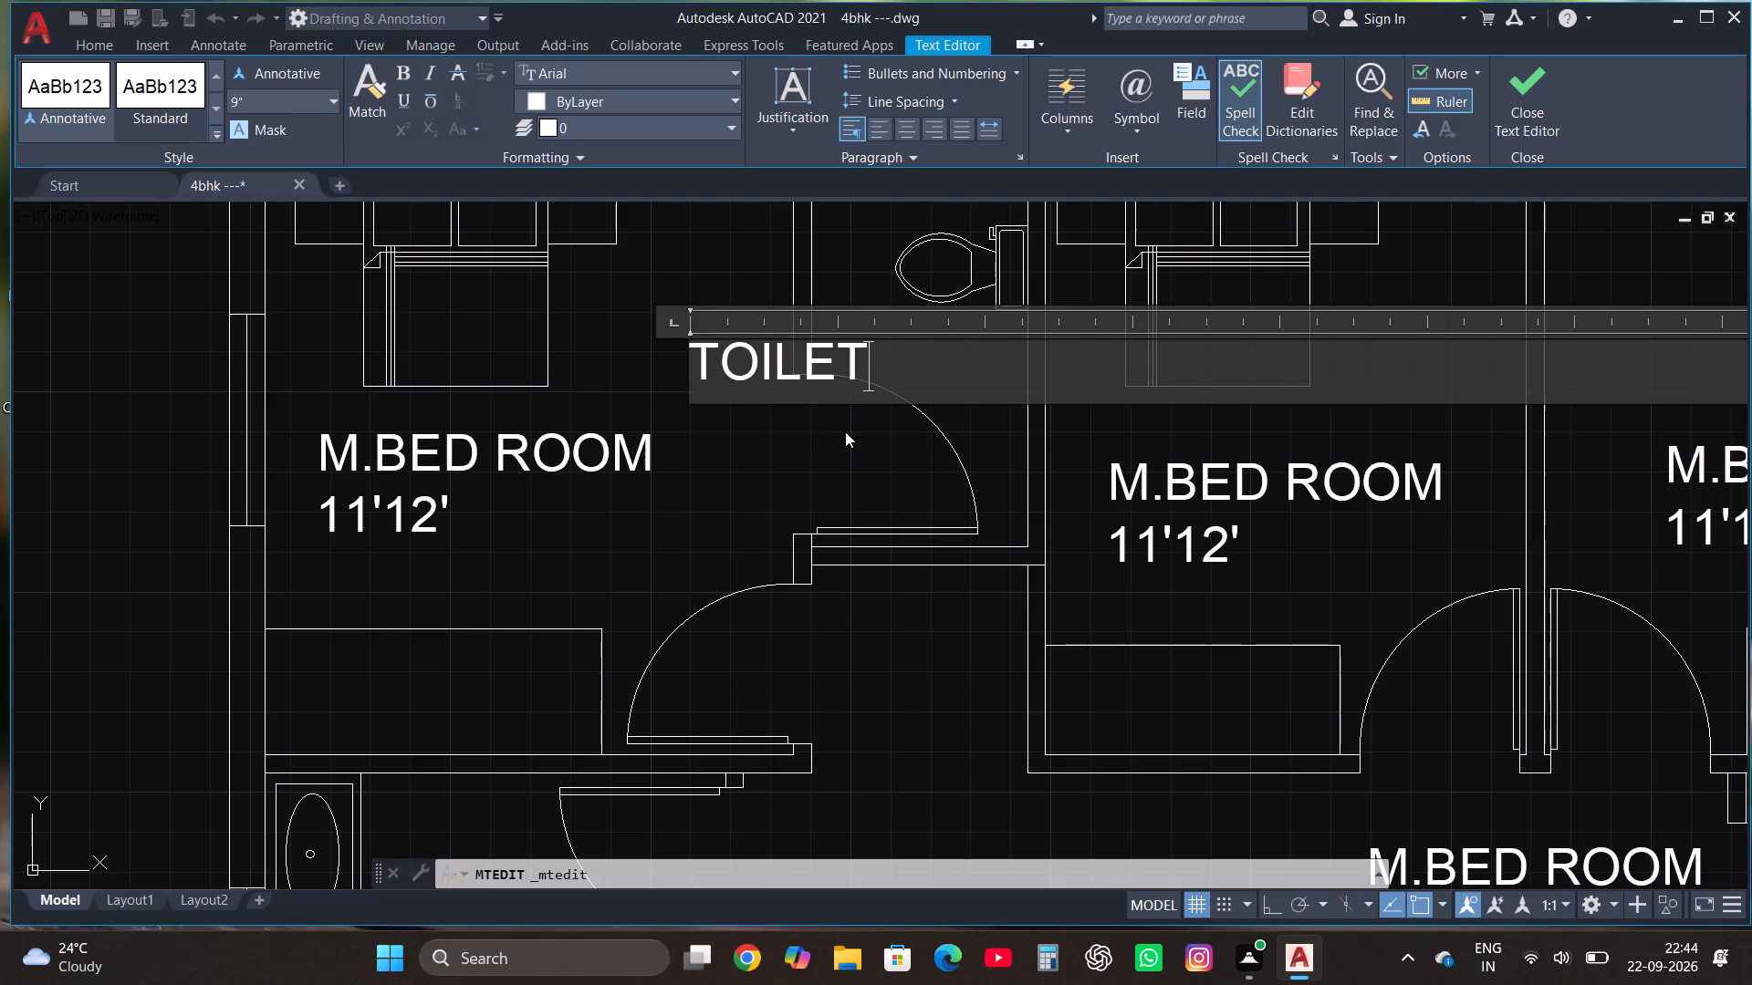
# Add 4'6"*7'8" as the second line of the toilet label and finish the text.
pyautogui.press('Return')
pyautogui.write('4\'6"')
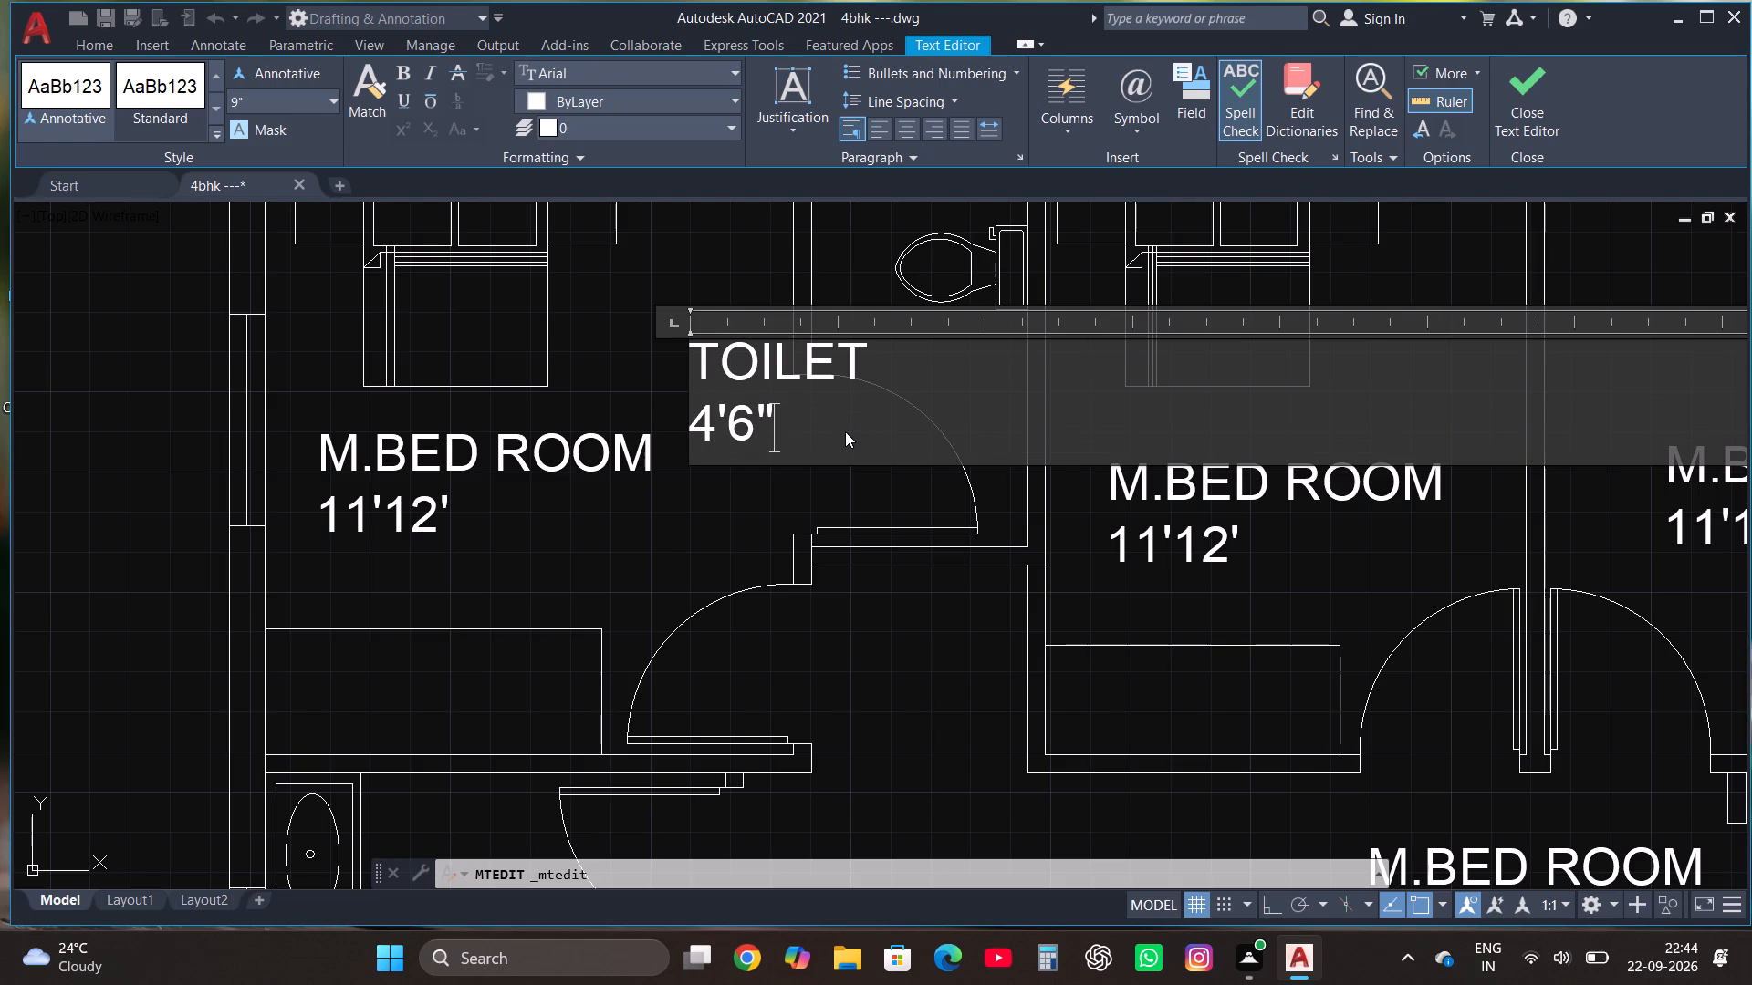
pyautogui.write('*7\'8"')
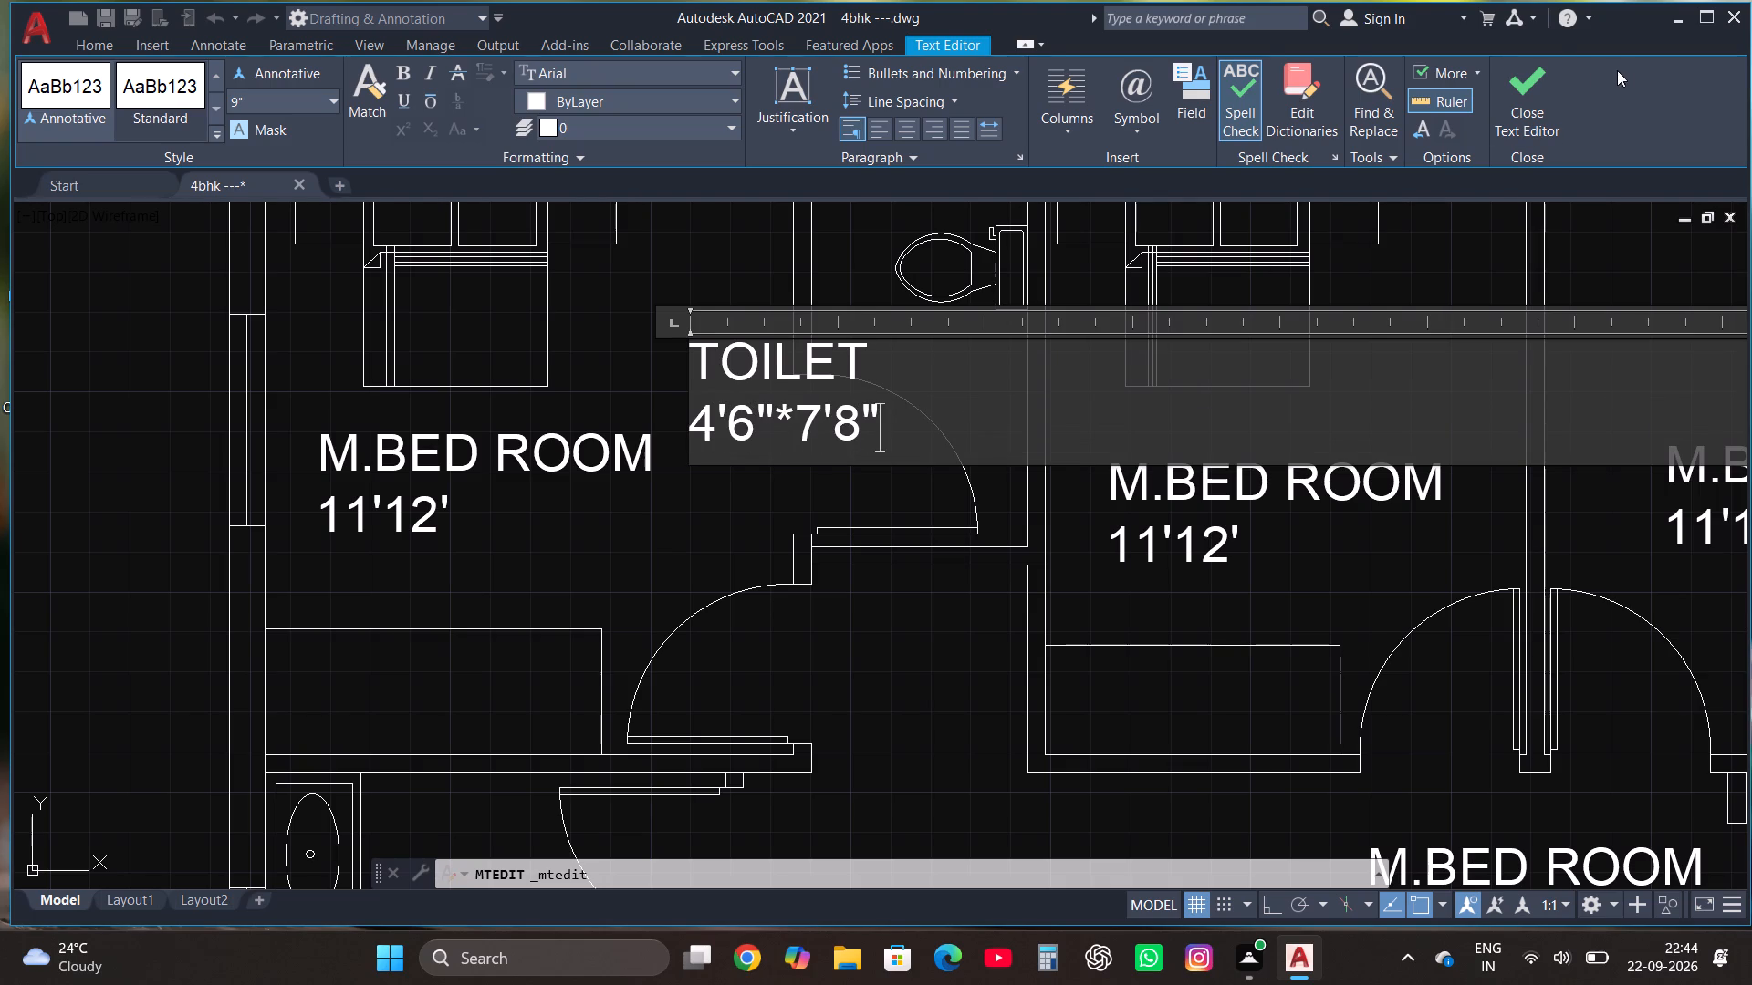
pyautogui.click(1522, 85)
# Move the TOILET label east into the north toilet, just below the WC.
pyautogui.click(723, 368)
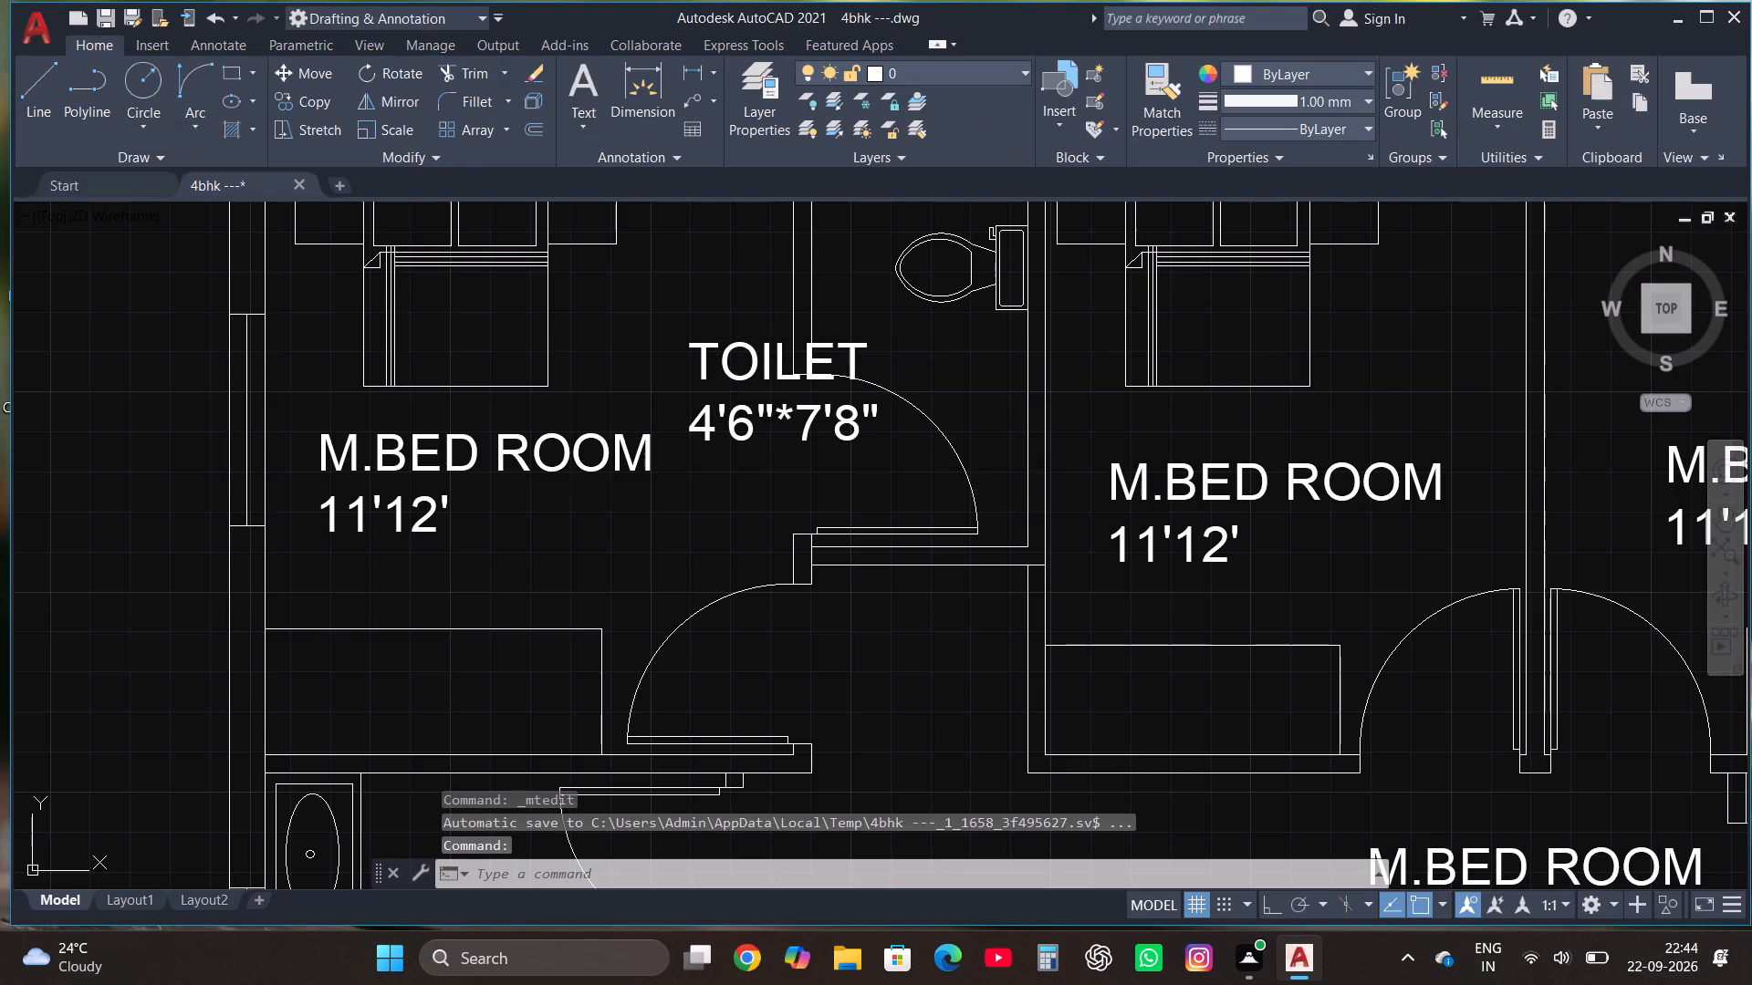
pyautogui.click(276, 70)
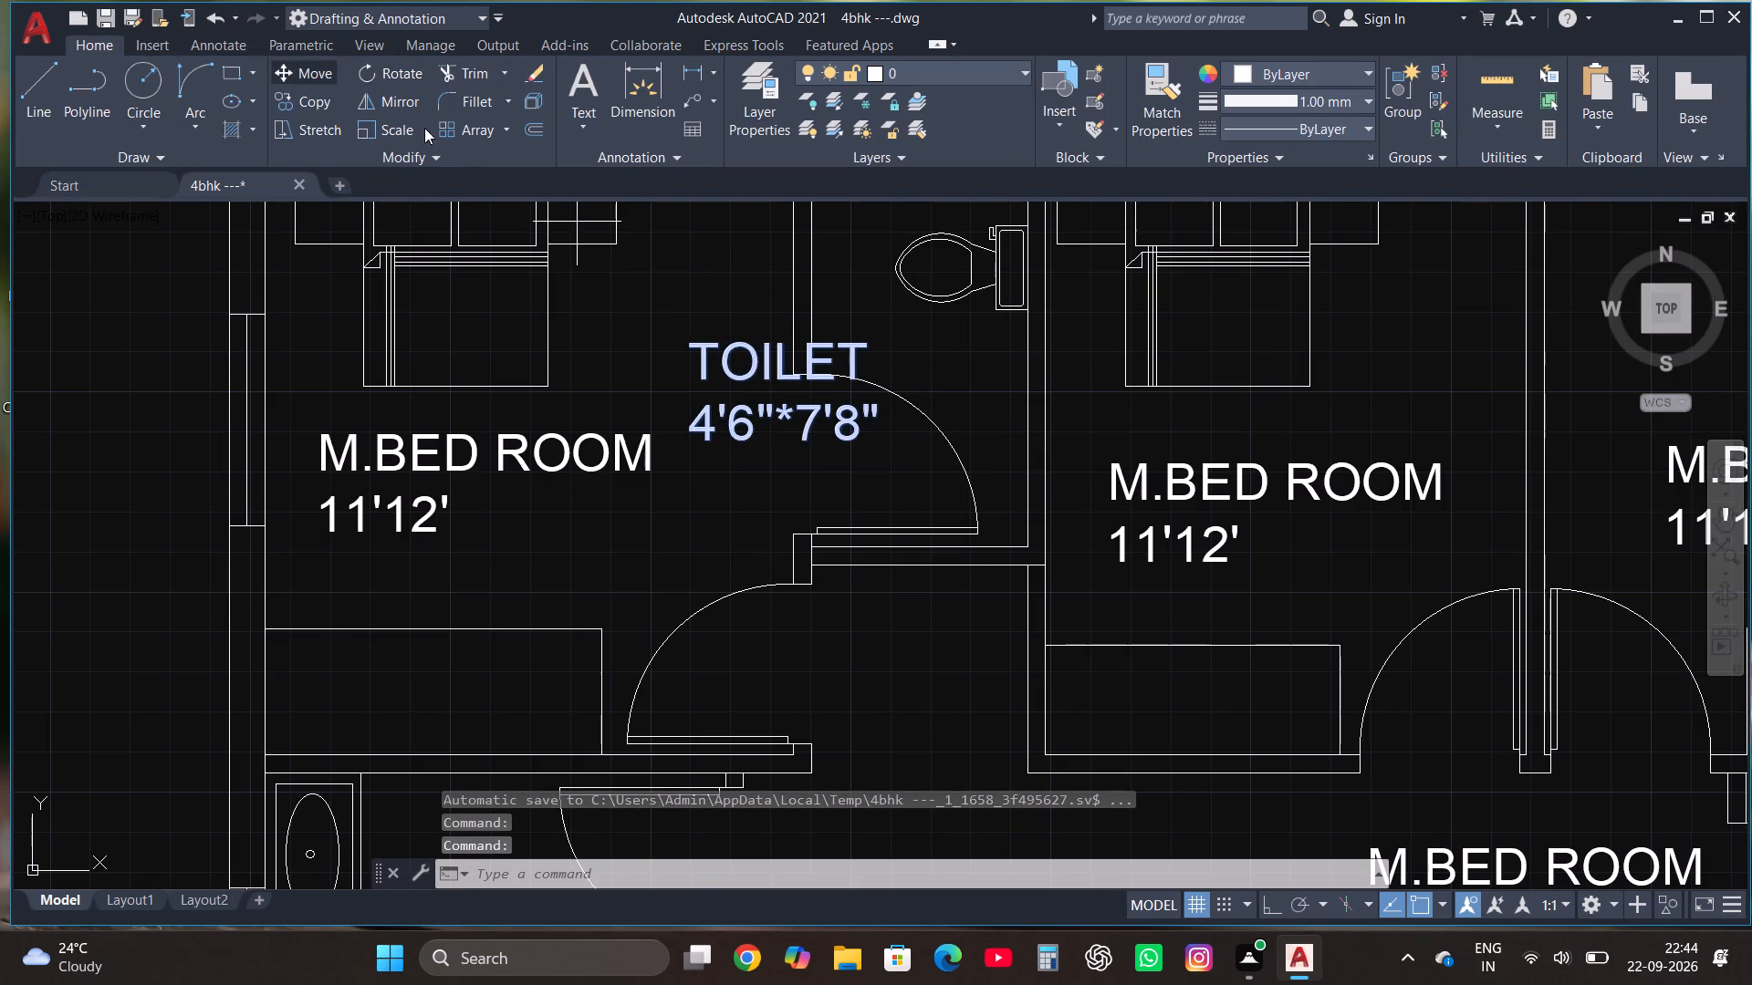
pyautogui.click(707, 380)
pyautogui.scroll(-1, 709, 382)
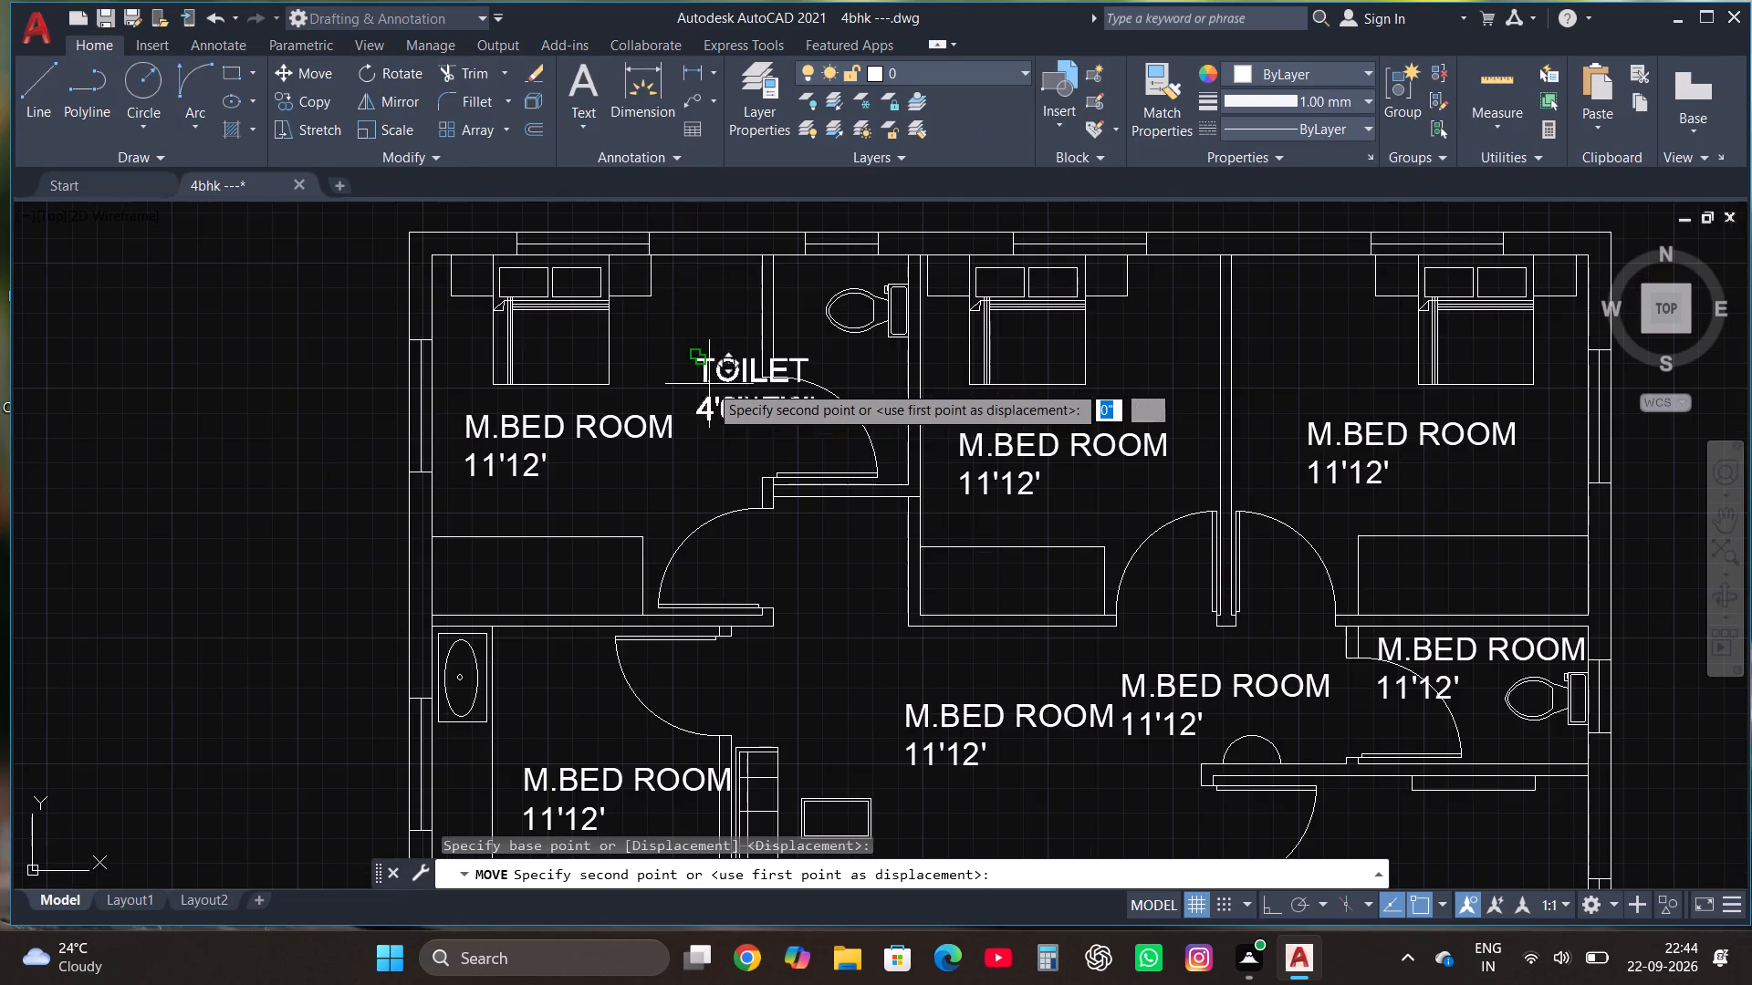
pyautogui.scroll(2, 834, 358)
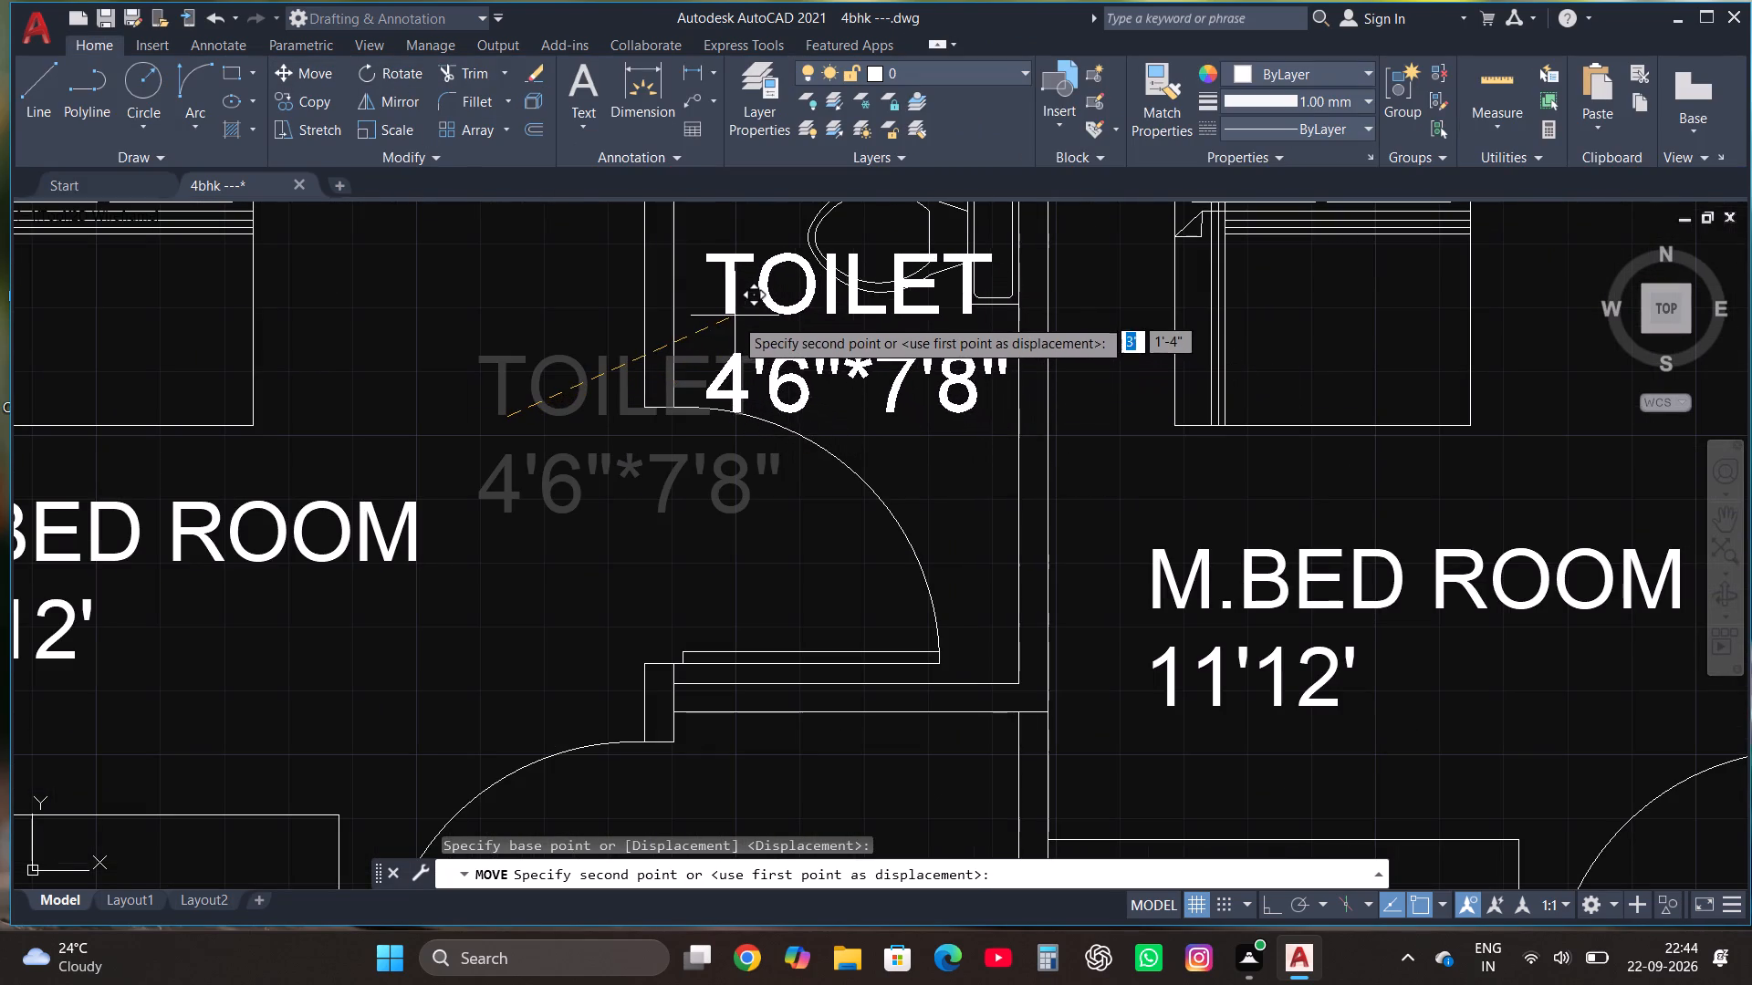
pyautogui.click(739, 381)
pyautogui.scroll(-2, 746, 435)
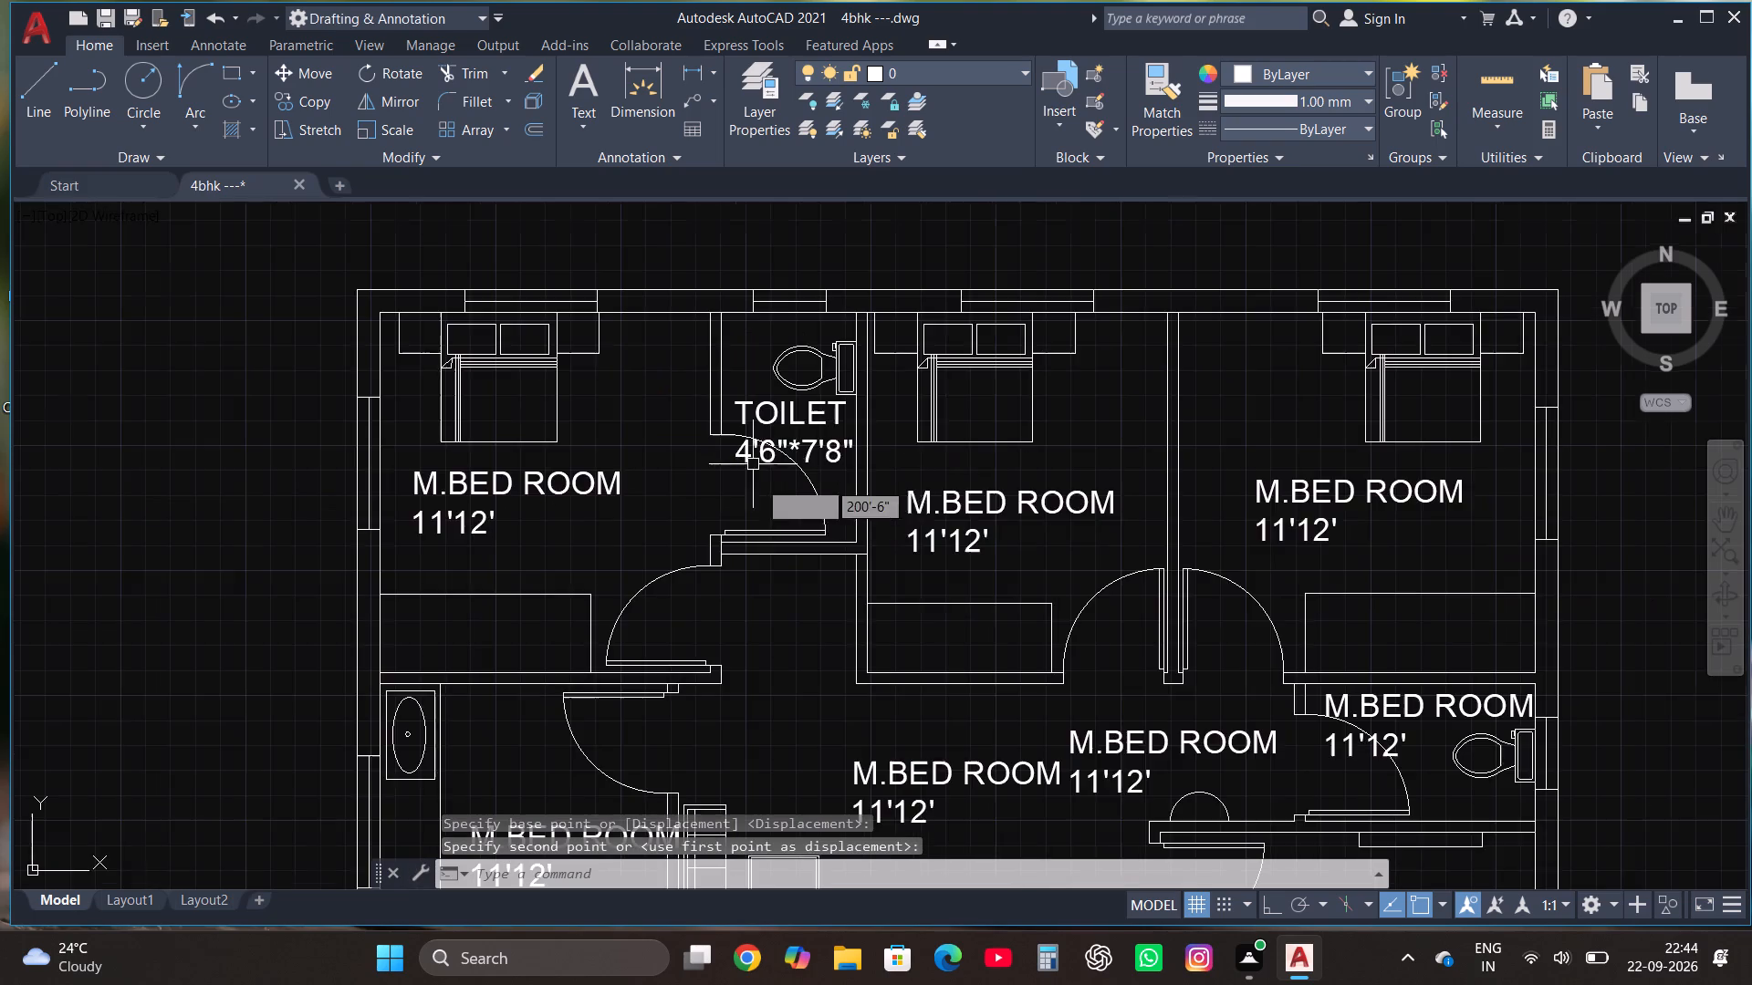
# Scale the TOILET label down to about one third of its size.
pyautogui.scroll(2, 802, 419)
pyautogui.click(802, 419)
pyautogui.click(411, 129)
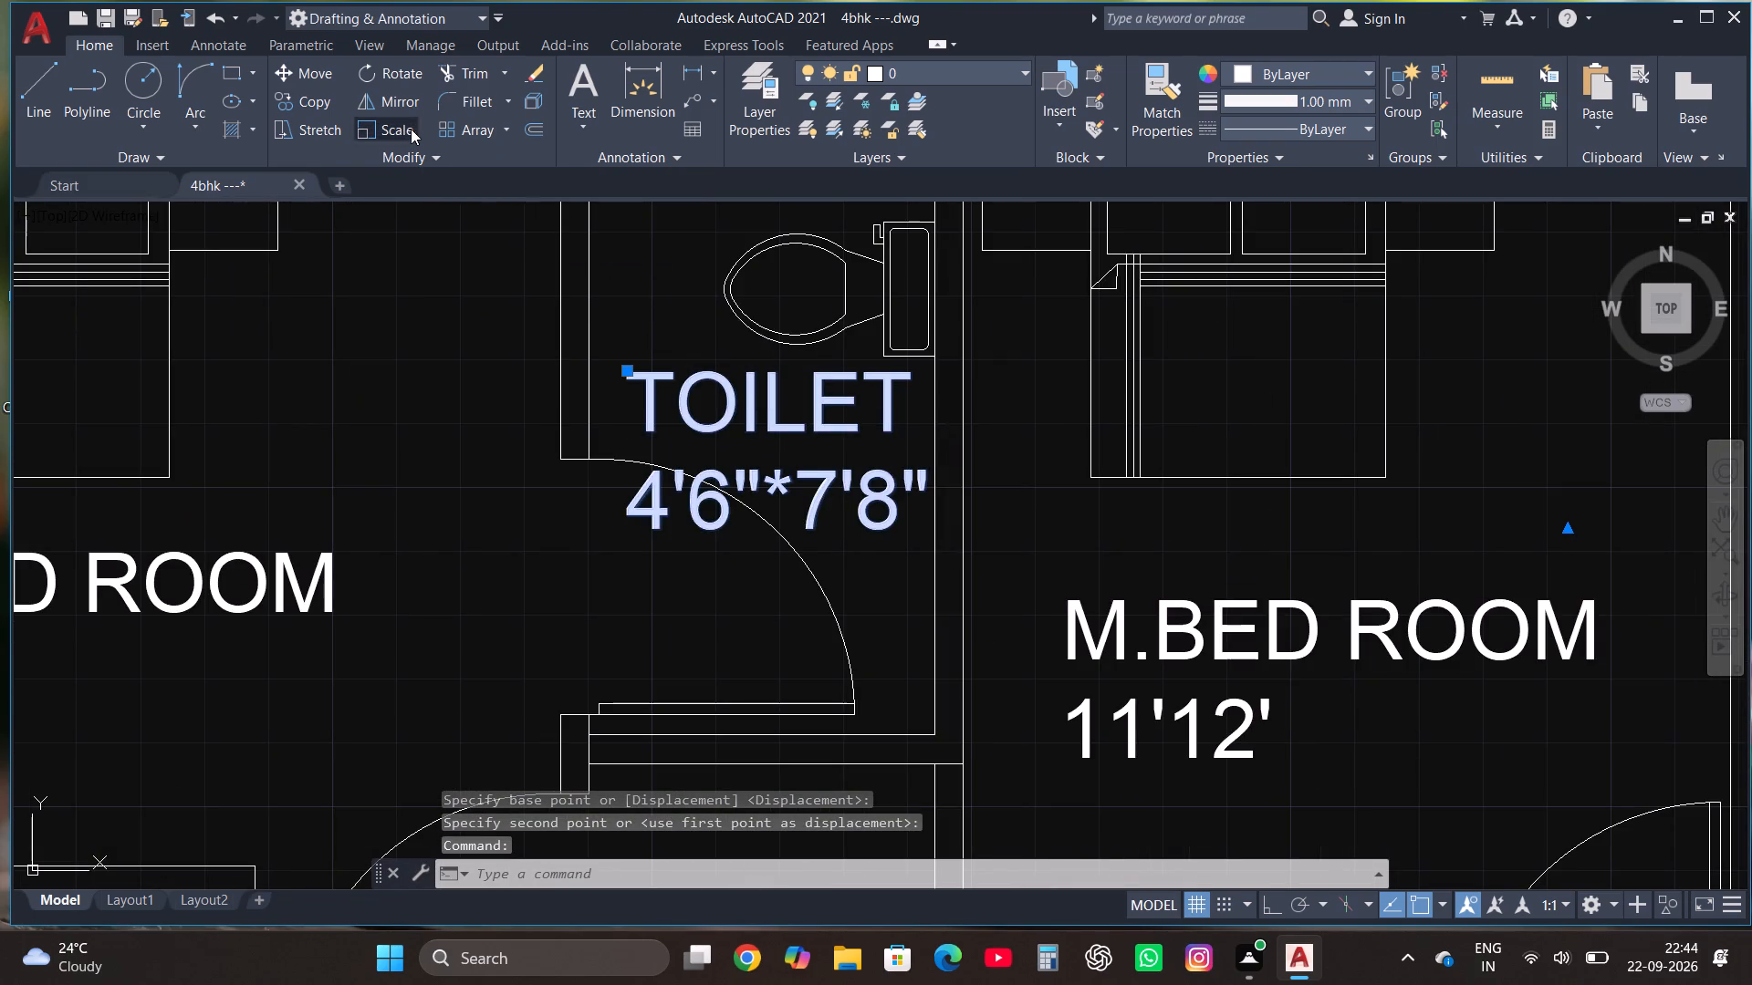
pyautogui.click(660, 429)
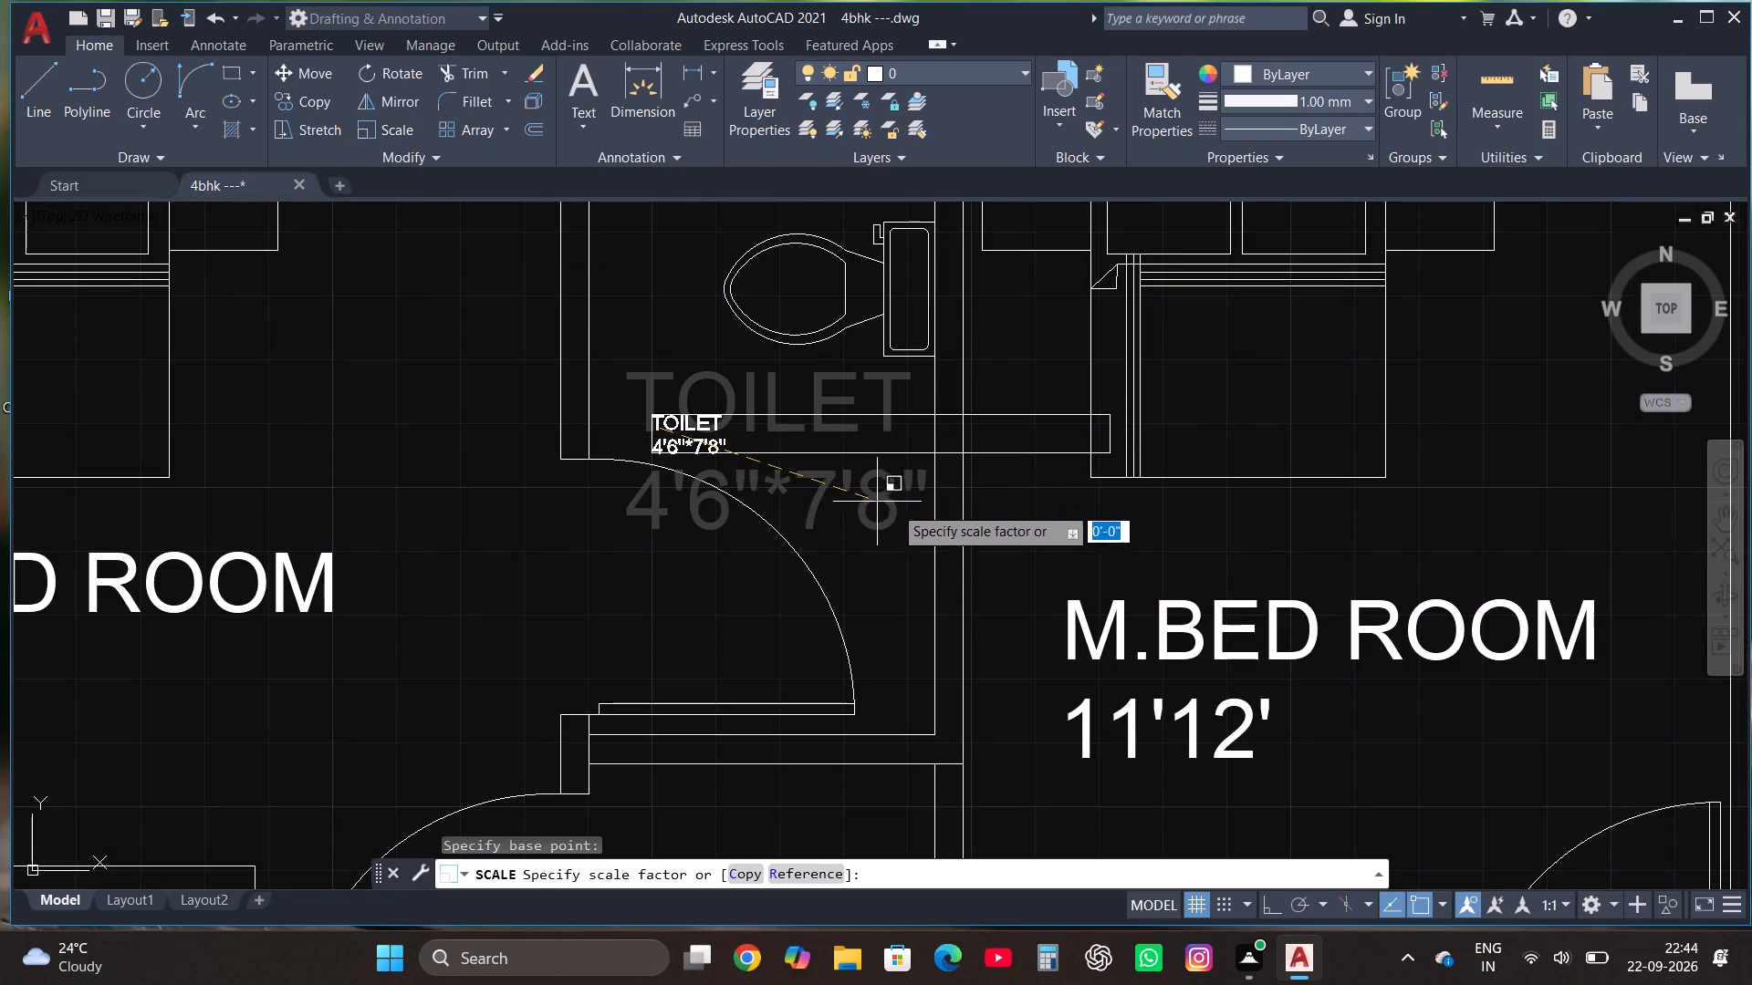
pyautogui.click(936, 544)
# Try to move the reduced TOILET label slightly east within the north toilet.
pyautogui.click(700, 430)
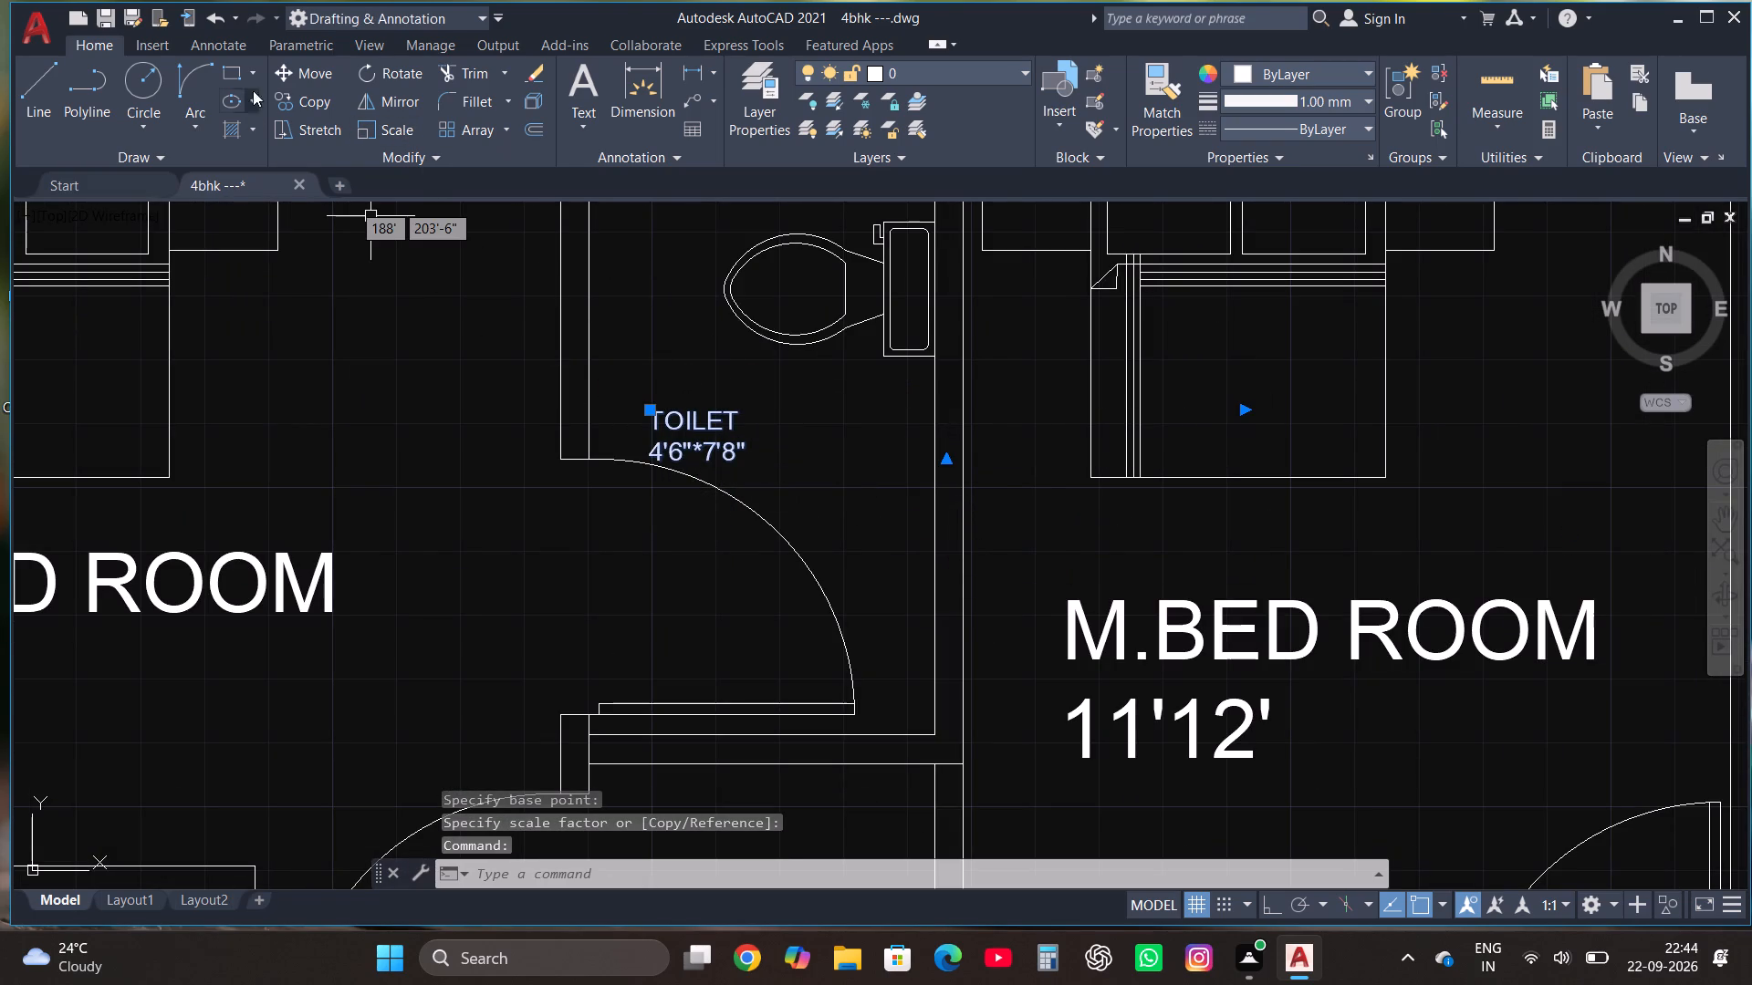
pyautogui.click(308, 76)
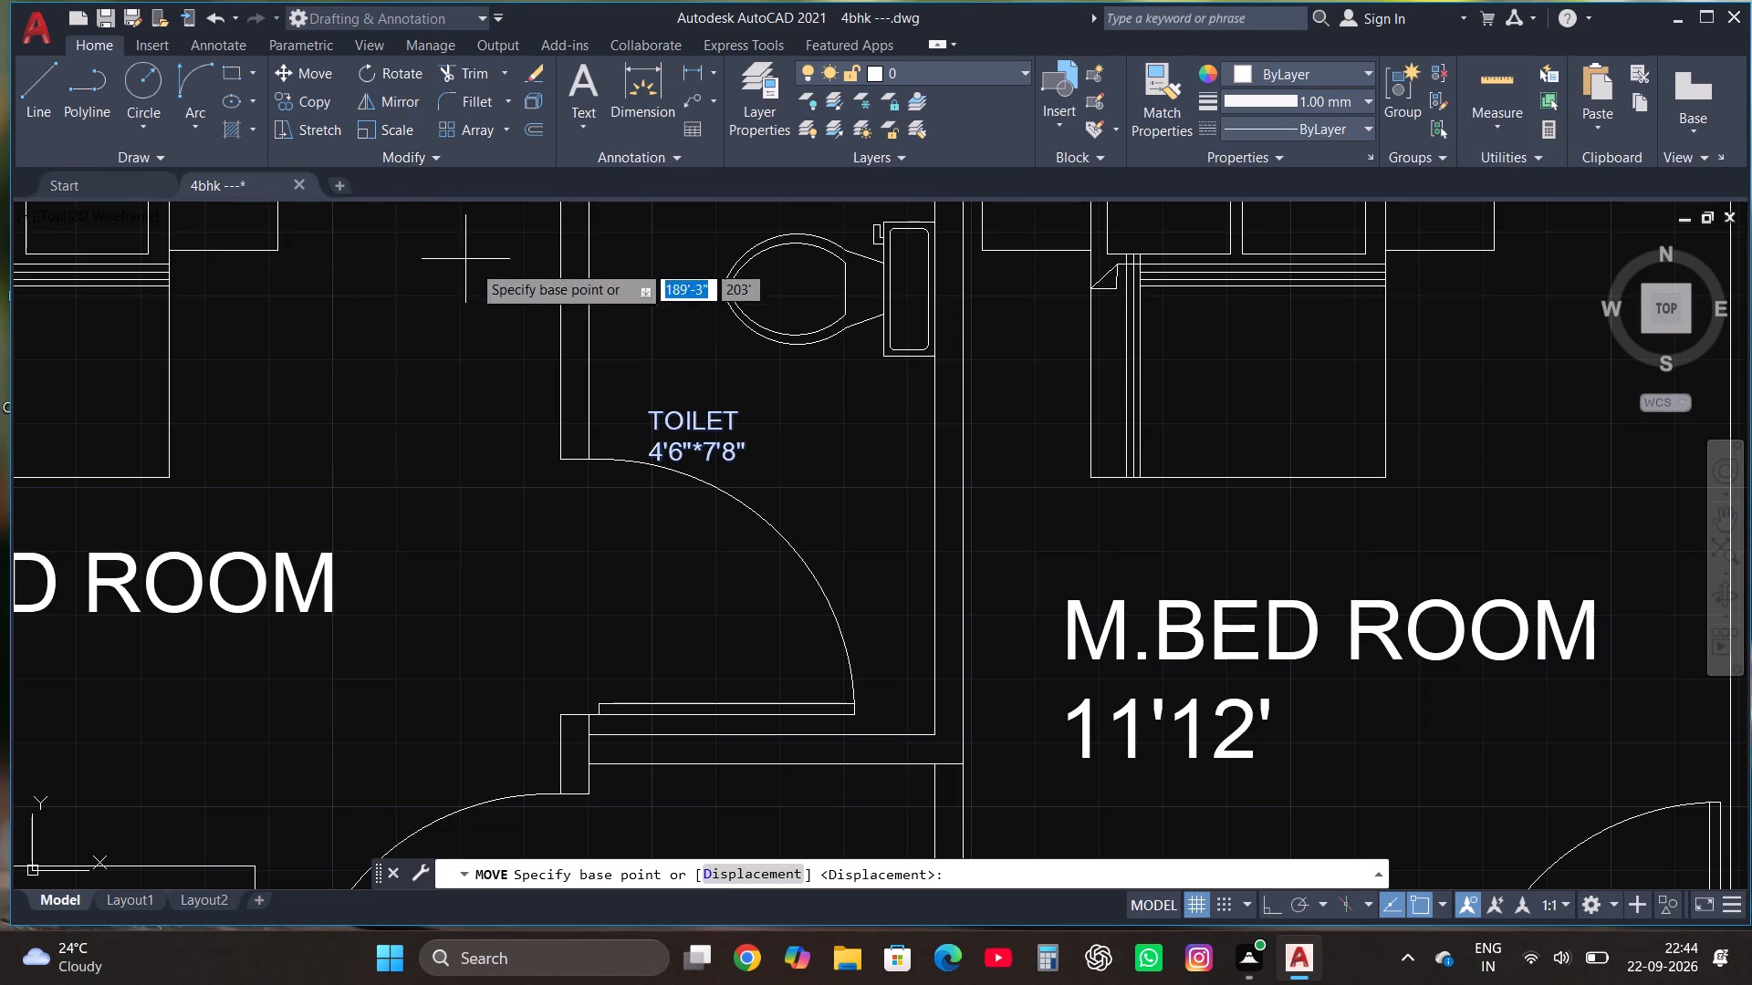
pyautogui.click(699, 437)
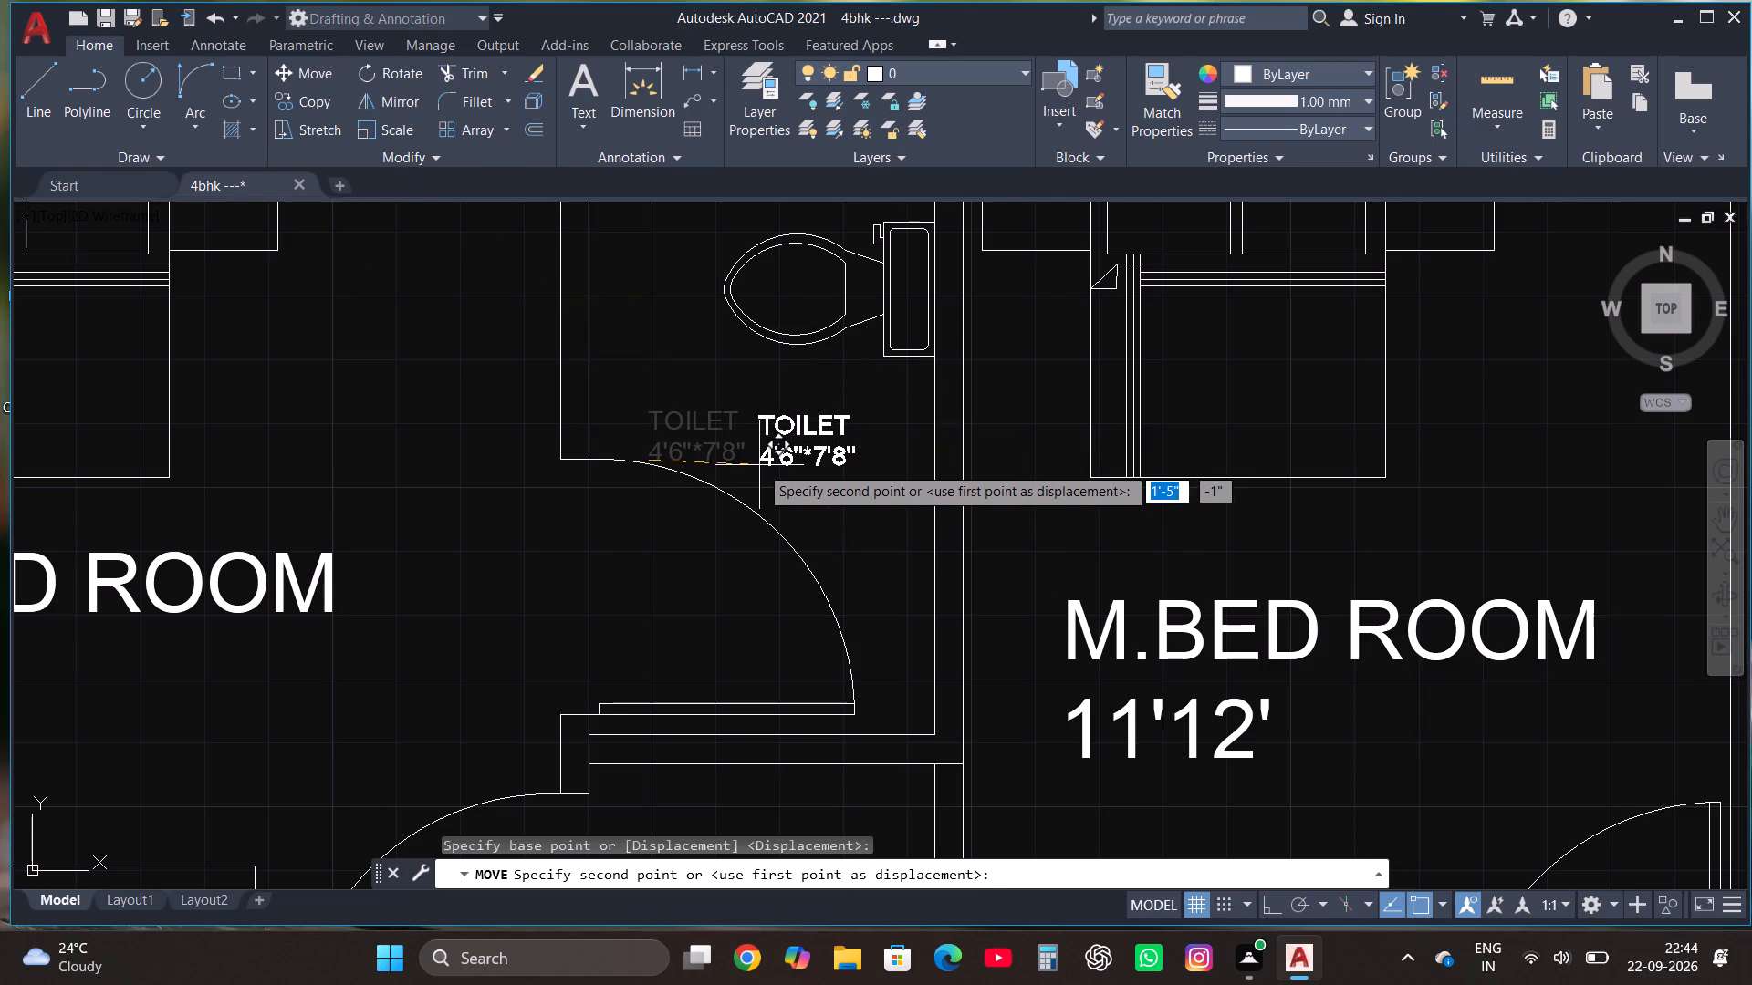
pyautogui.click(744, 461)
# Scale the TOILET label in the north toilet up to about 1.8 times its size.
pyautogui.scroll(-3, 744, 496)
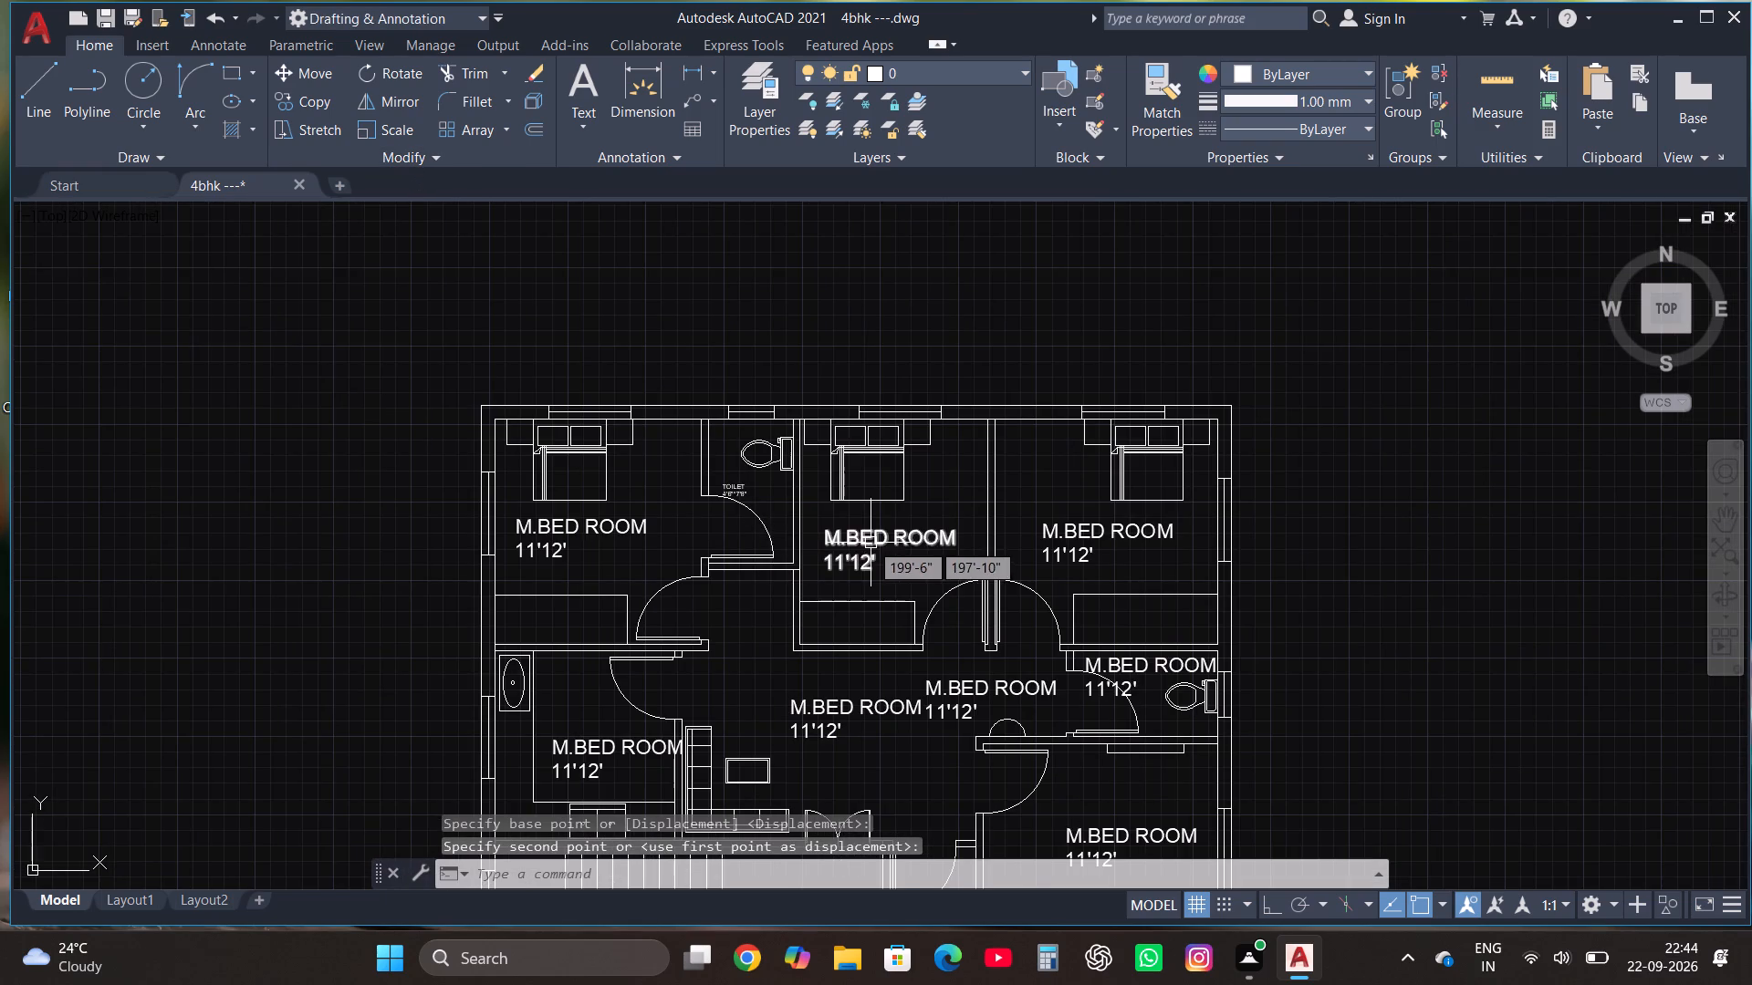
pyautogui.scroll(3, 708, 485)
pyautogui.click(779, 492)
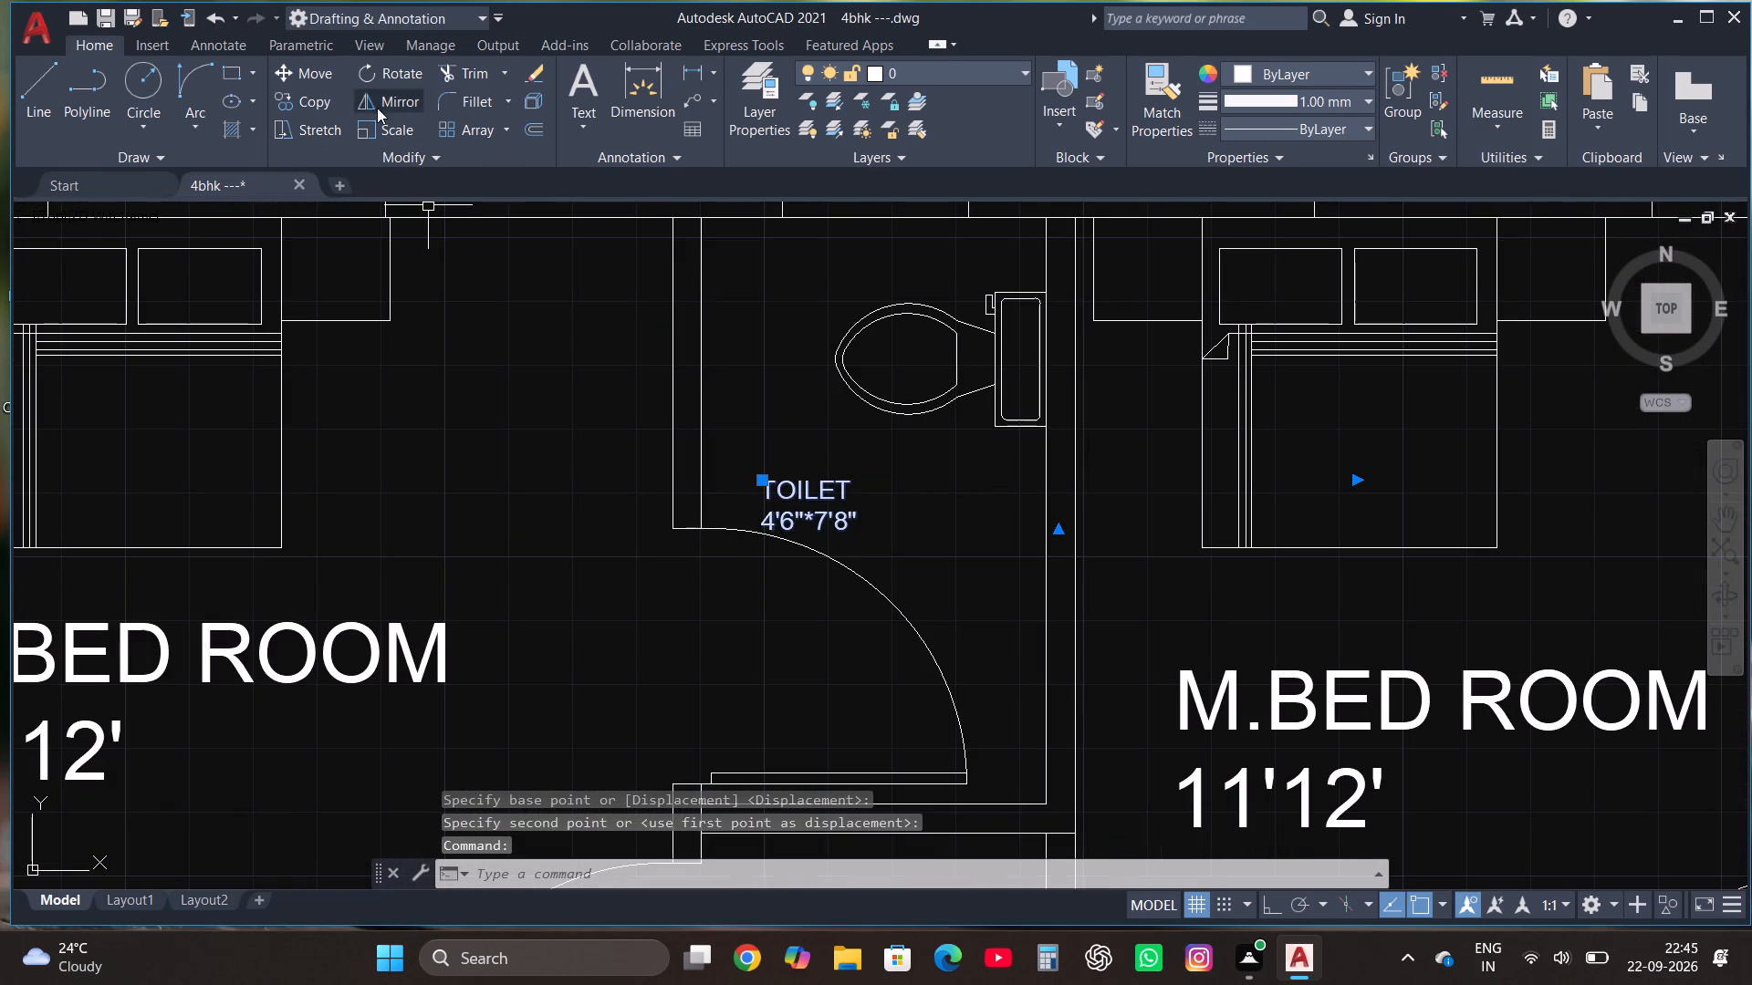
pyautogui.click(380, 132)
pyautogui.click(790, 472)
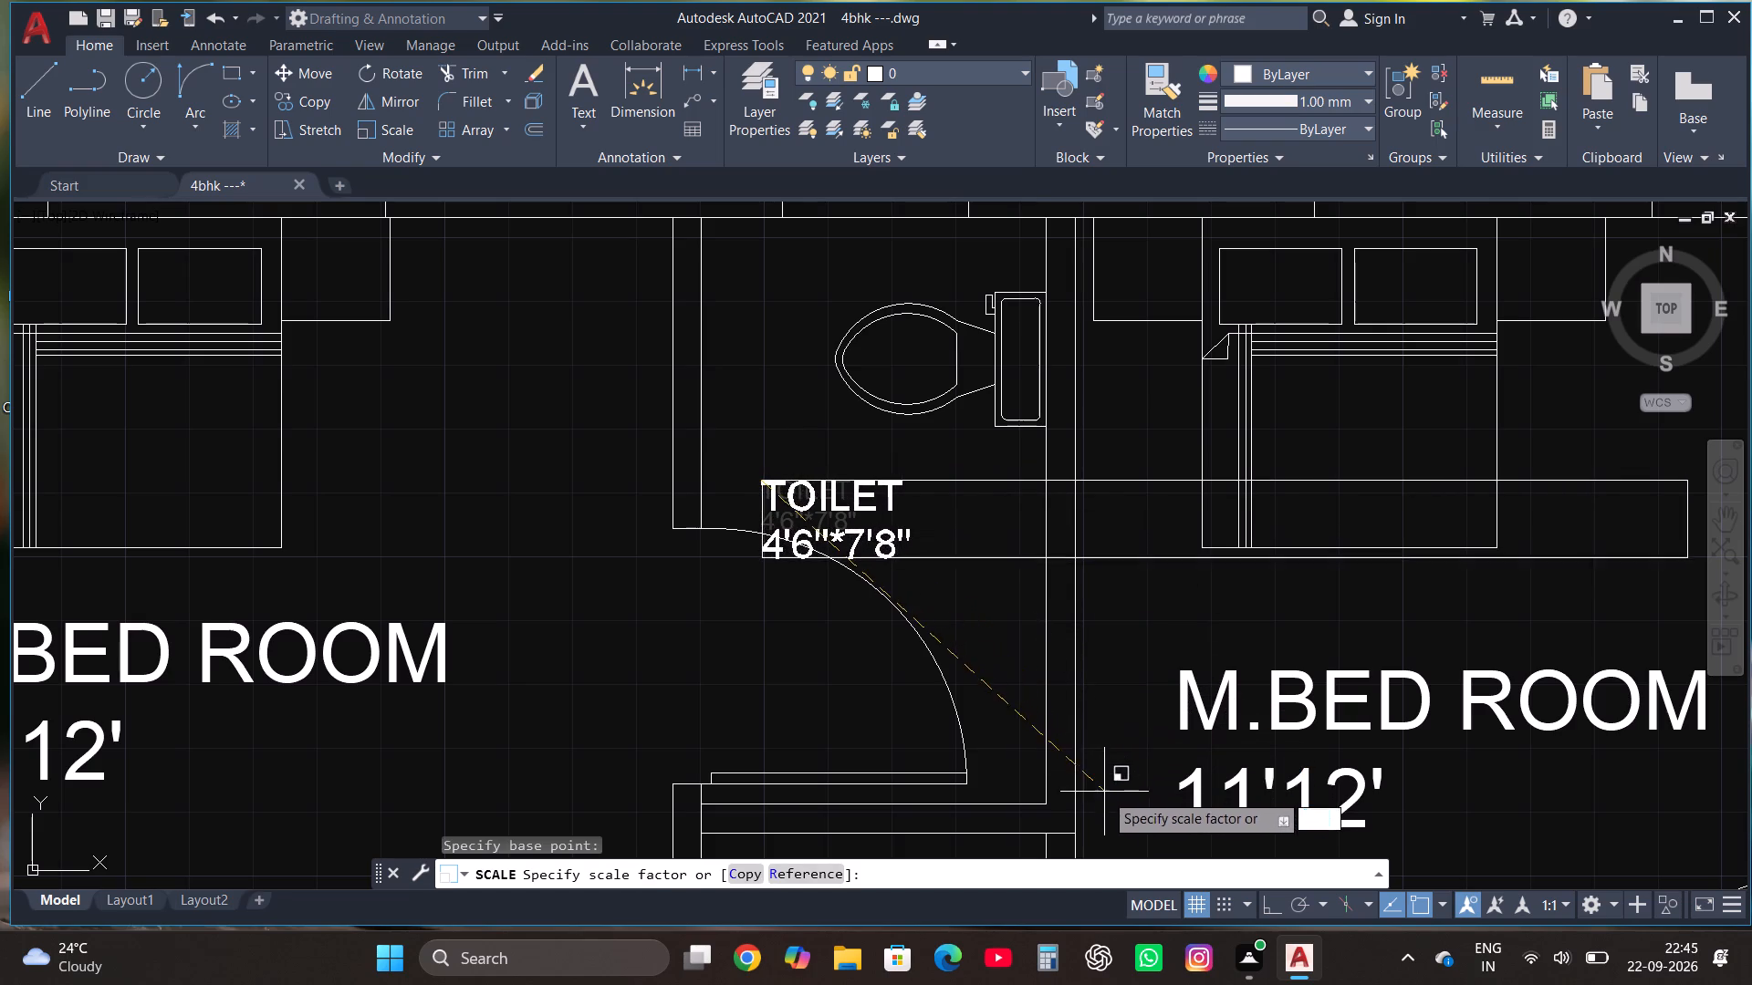
pyautogui.click(1221, 762)
# Move the enlarged TOILET label northeast to sit just below the WC, clear of the door swing.
pyautogui.click(774, 500)
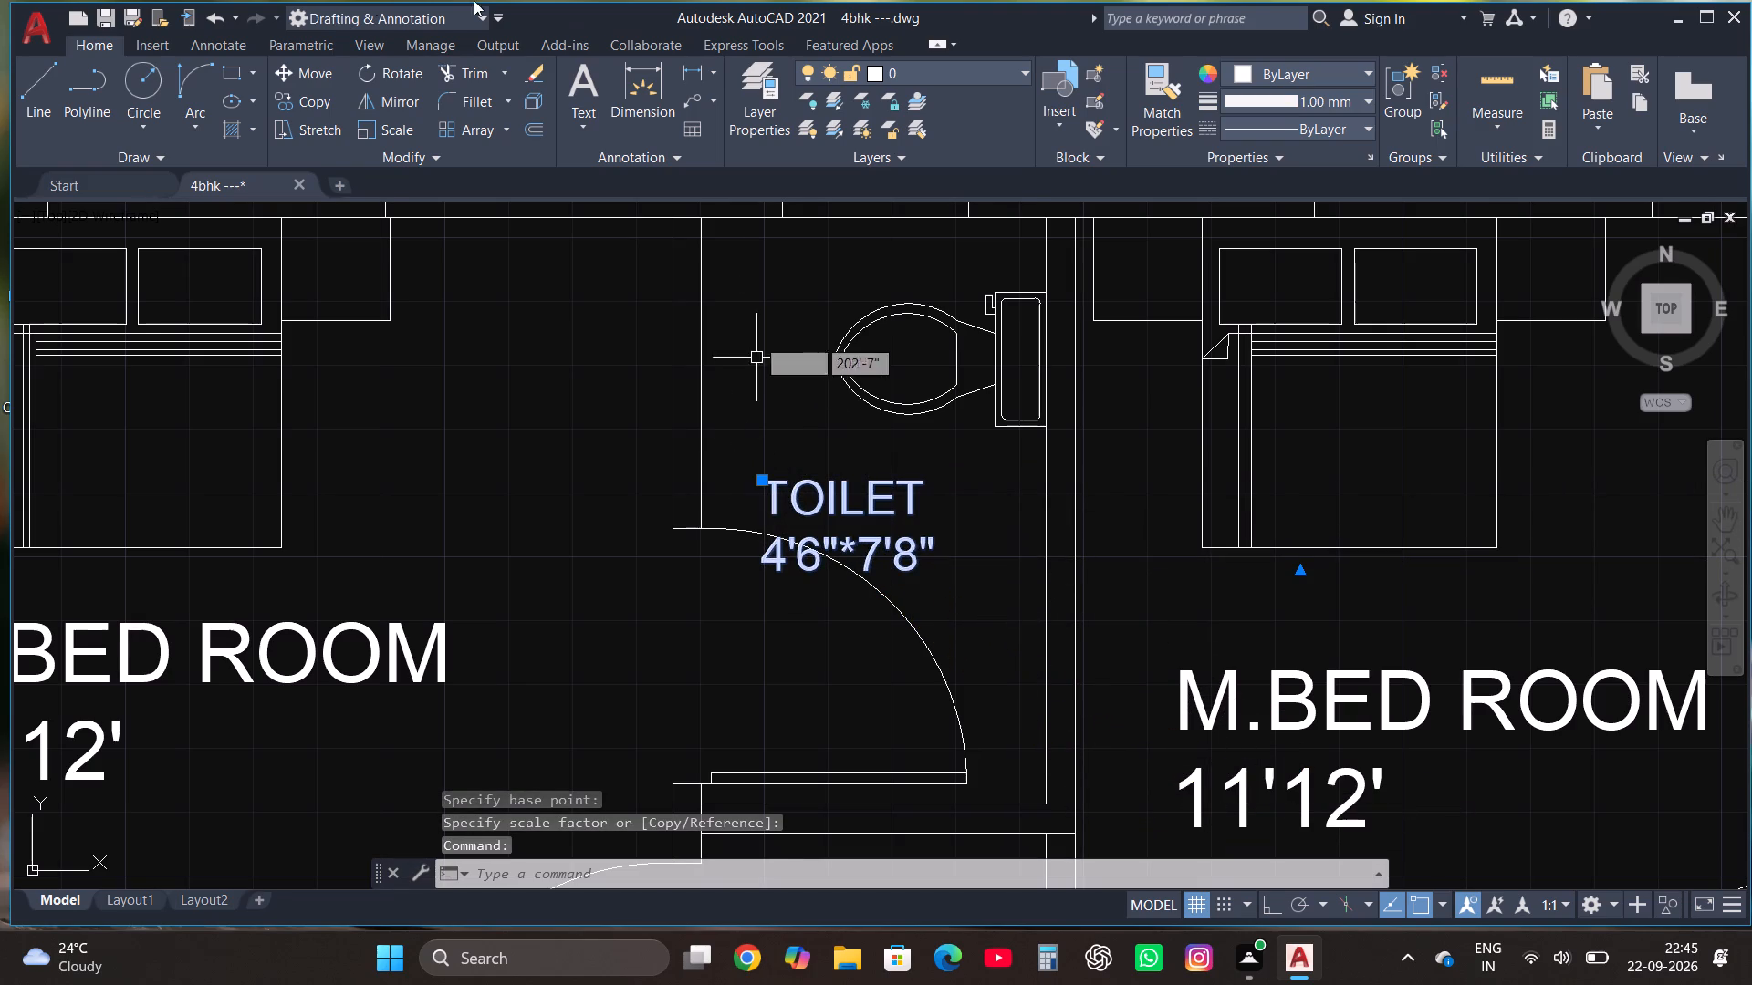
pyautogui.click(297, 66)
pyautogui.click(915, 567)
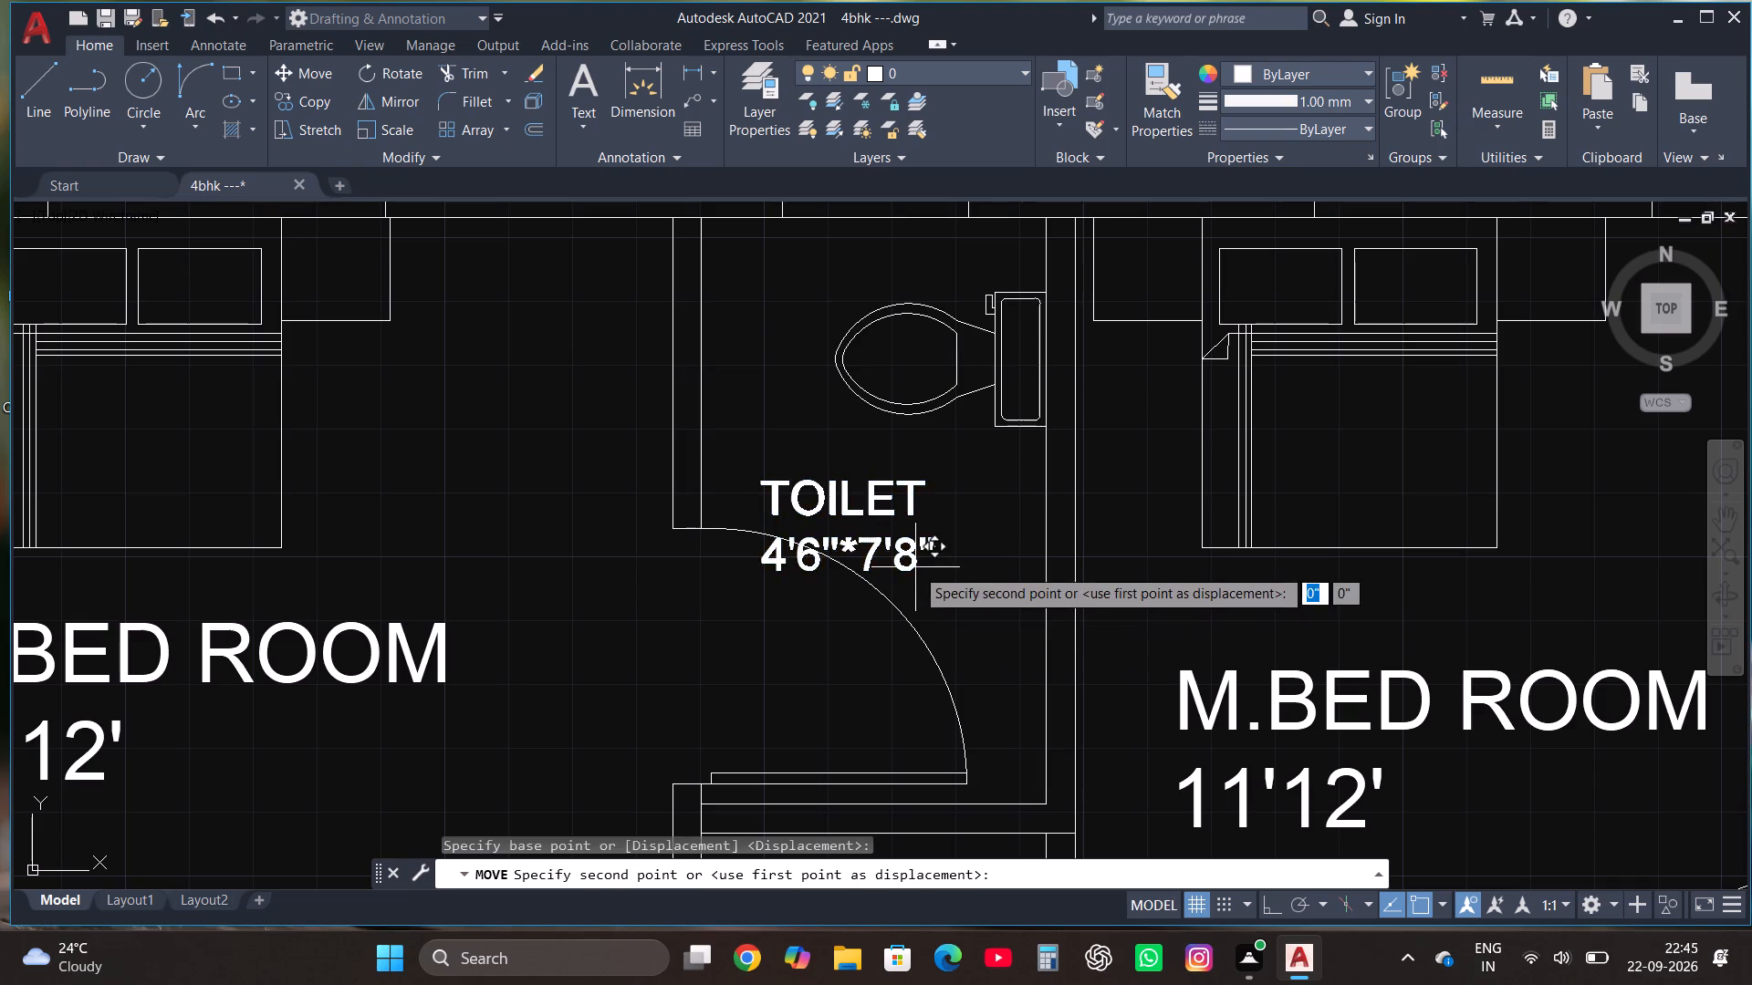
pyautogui.click(993, 534)
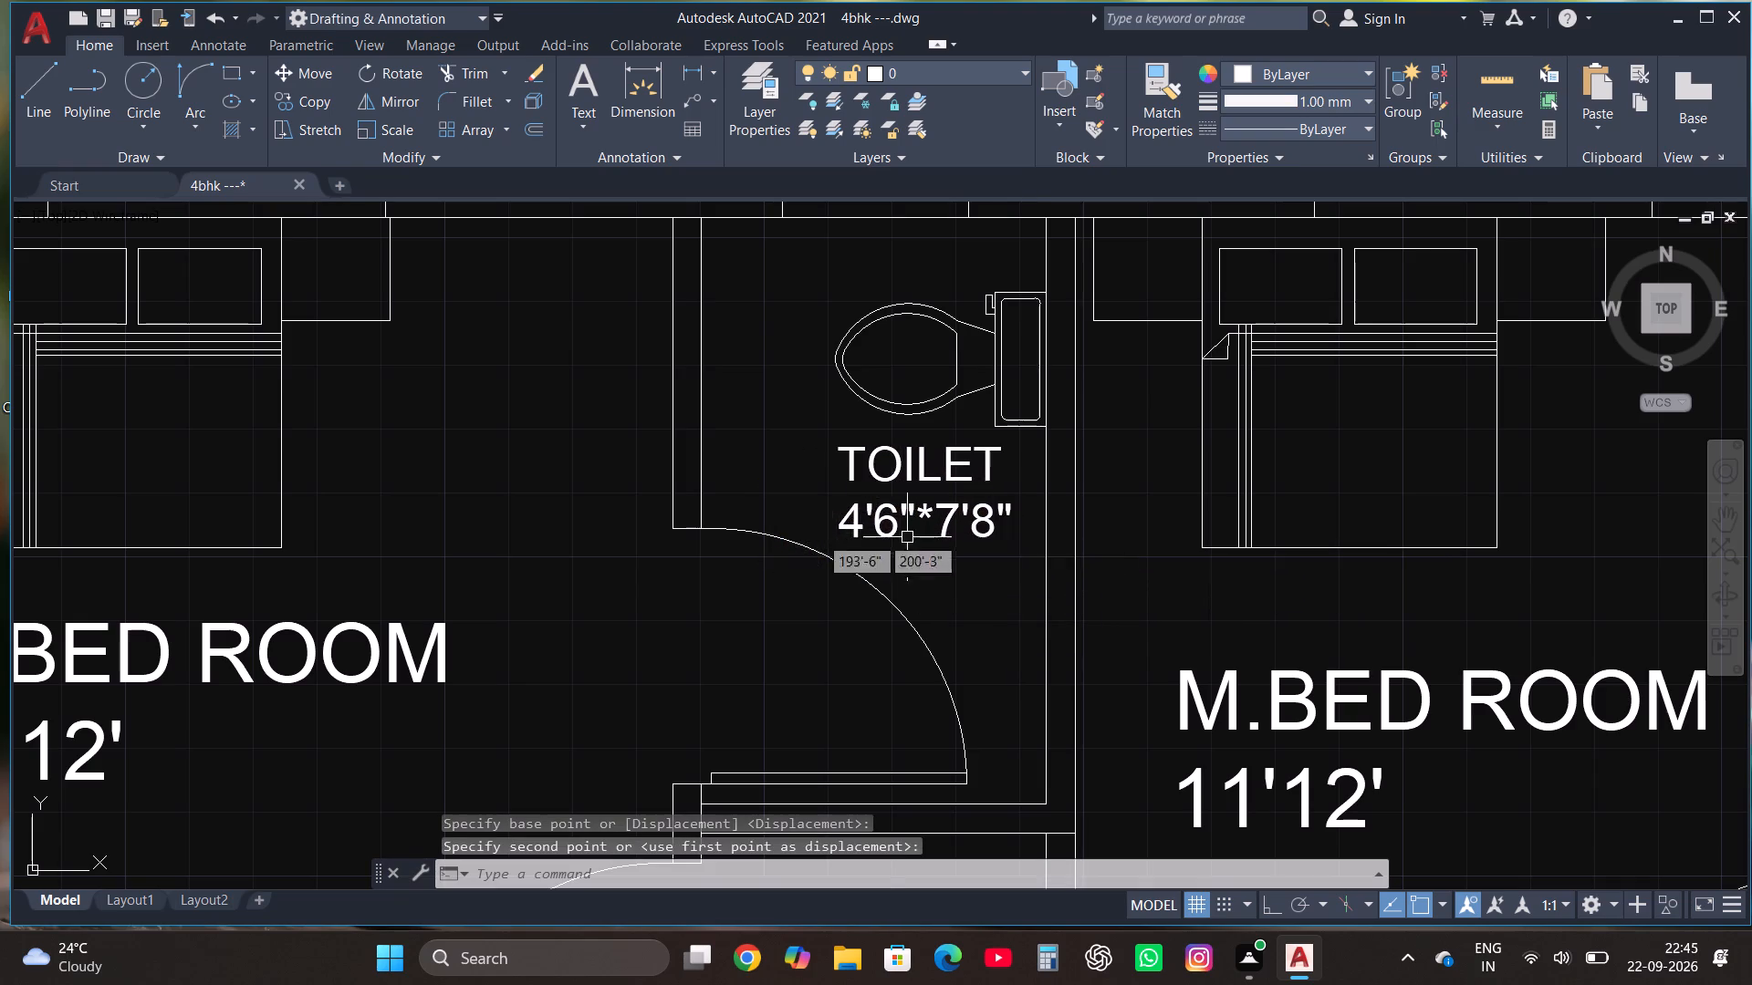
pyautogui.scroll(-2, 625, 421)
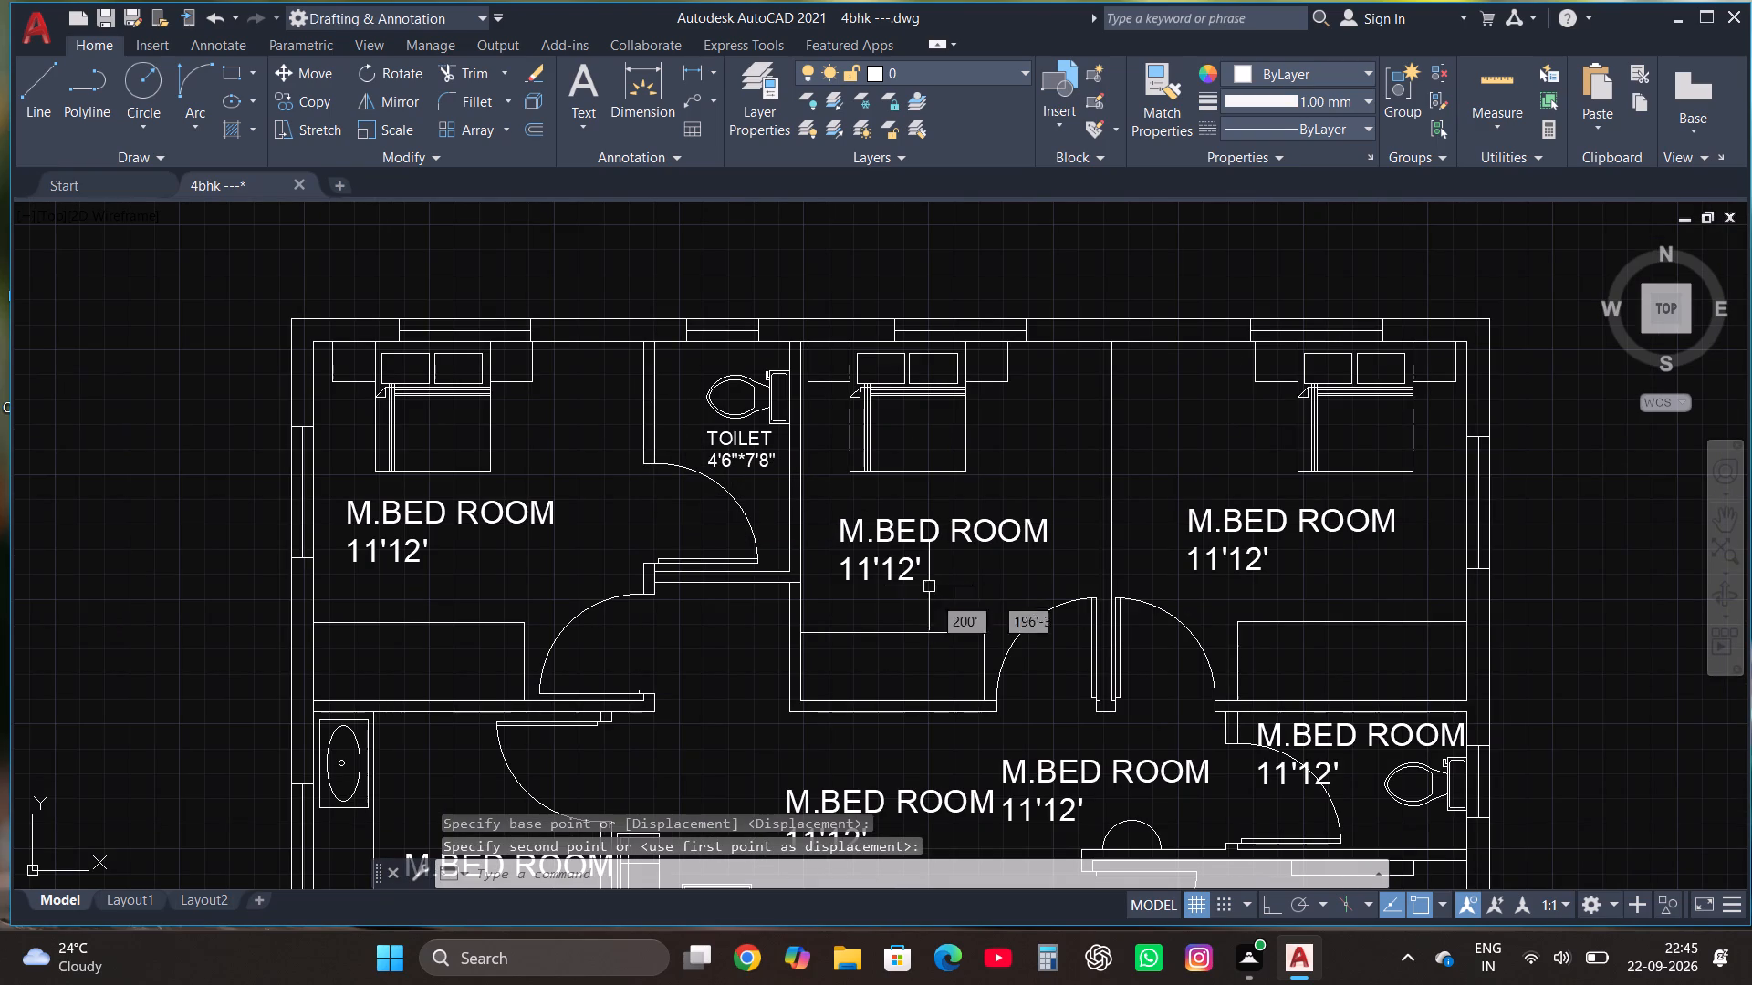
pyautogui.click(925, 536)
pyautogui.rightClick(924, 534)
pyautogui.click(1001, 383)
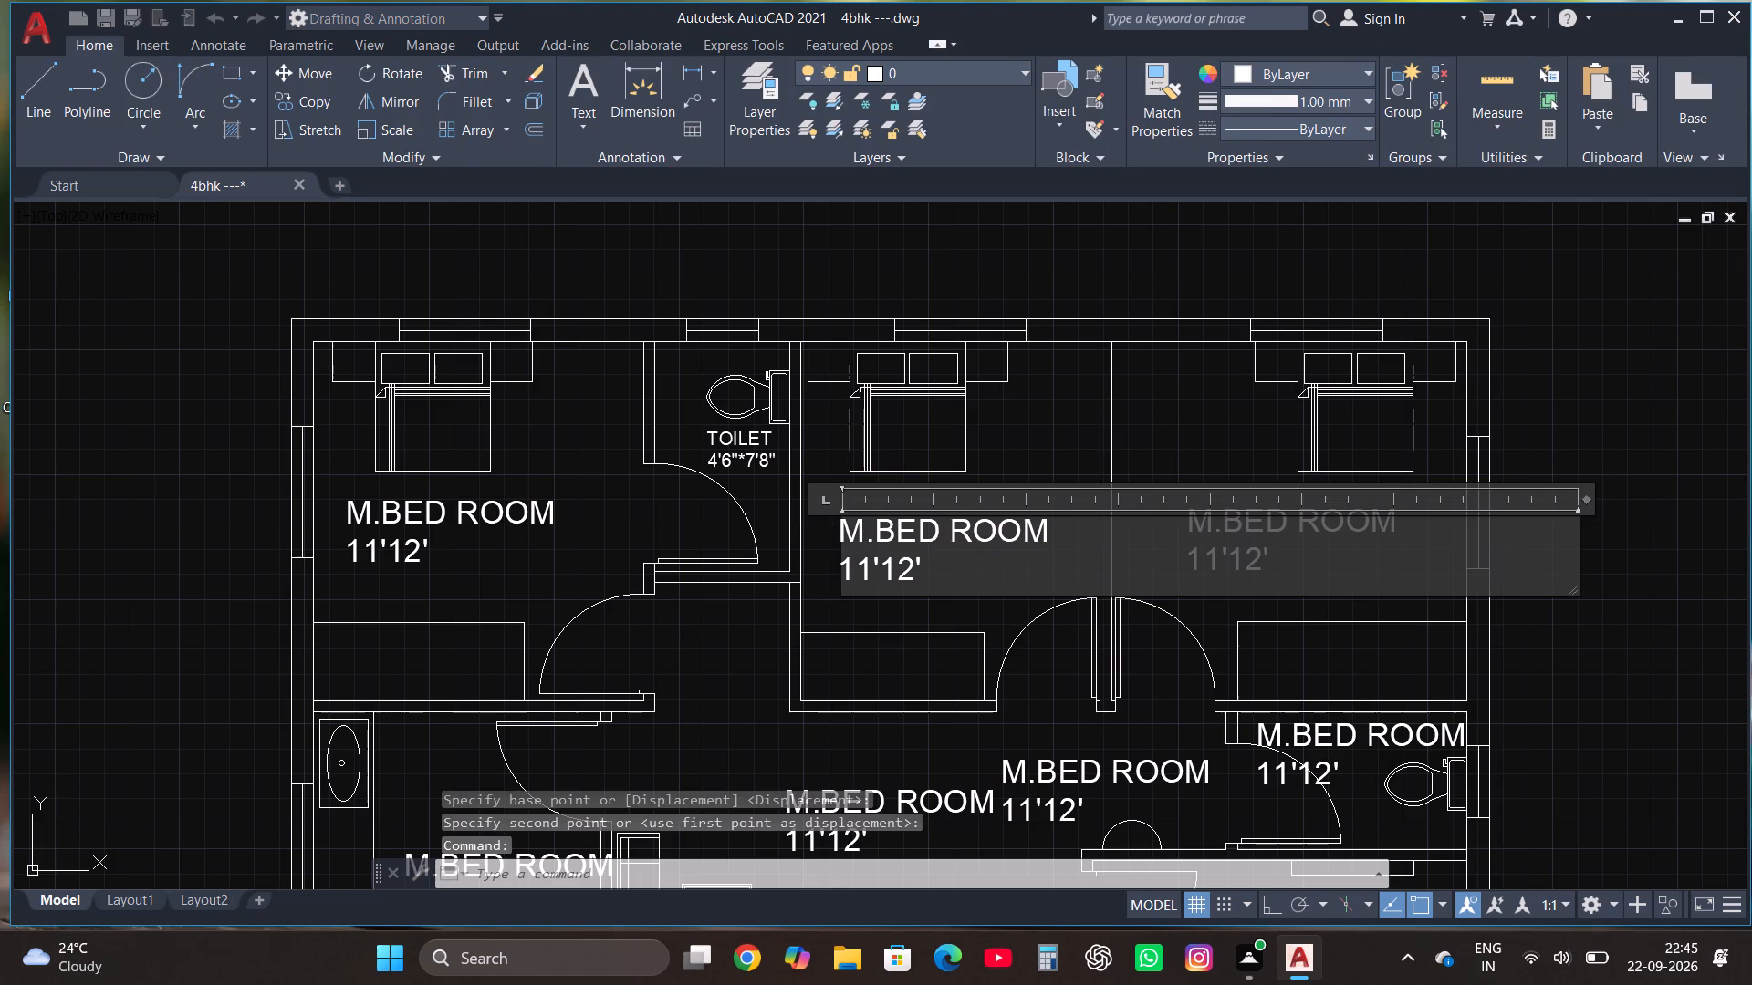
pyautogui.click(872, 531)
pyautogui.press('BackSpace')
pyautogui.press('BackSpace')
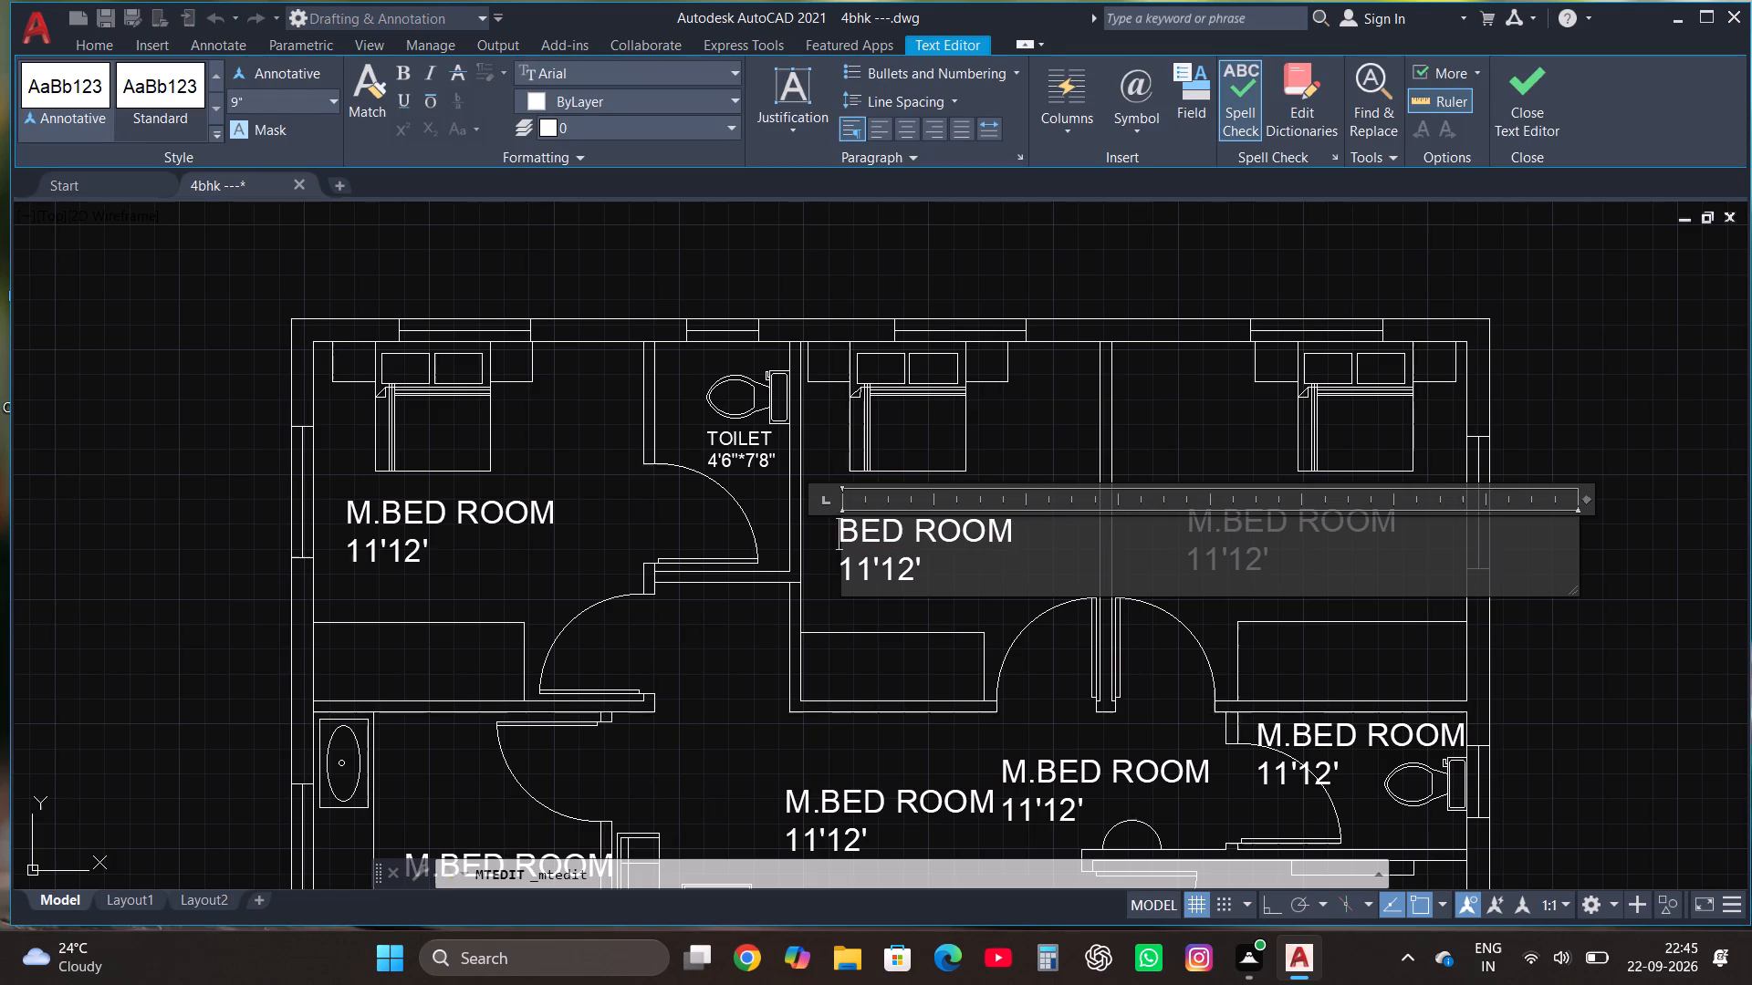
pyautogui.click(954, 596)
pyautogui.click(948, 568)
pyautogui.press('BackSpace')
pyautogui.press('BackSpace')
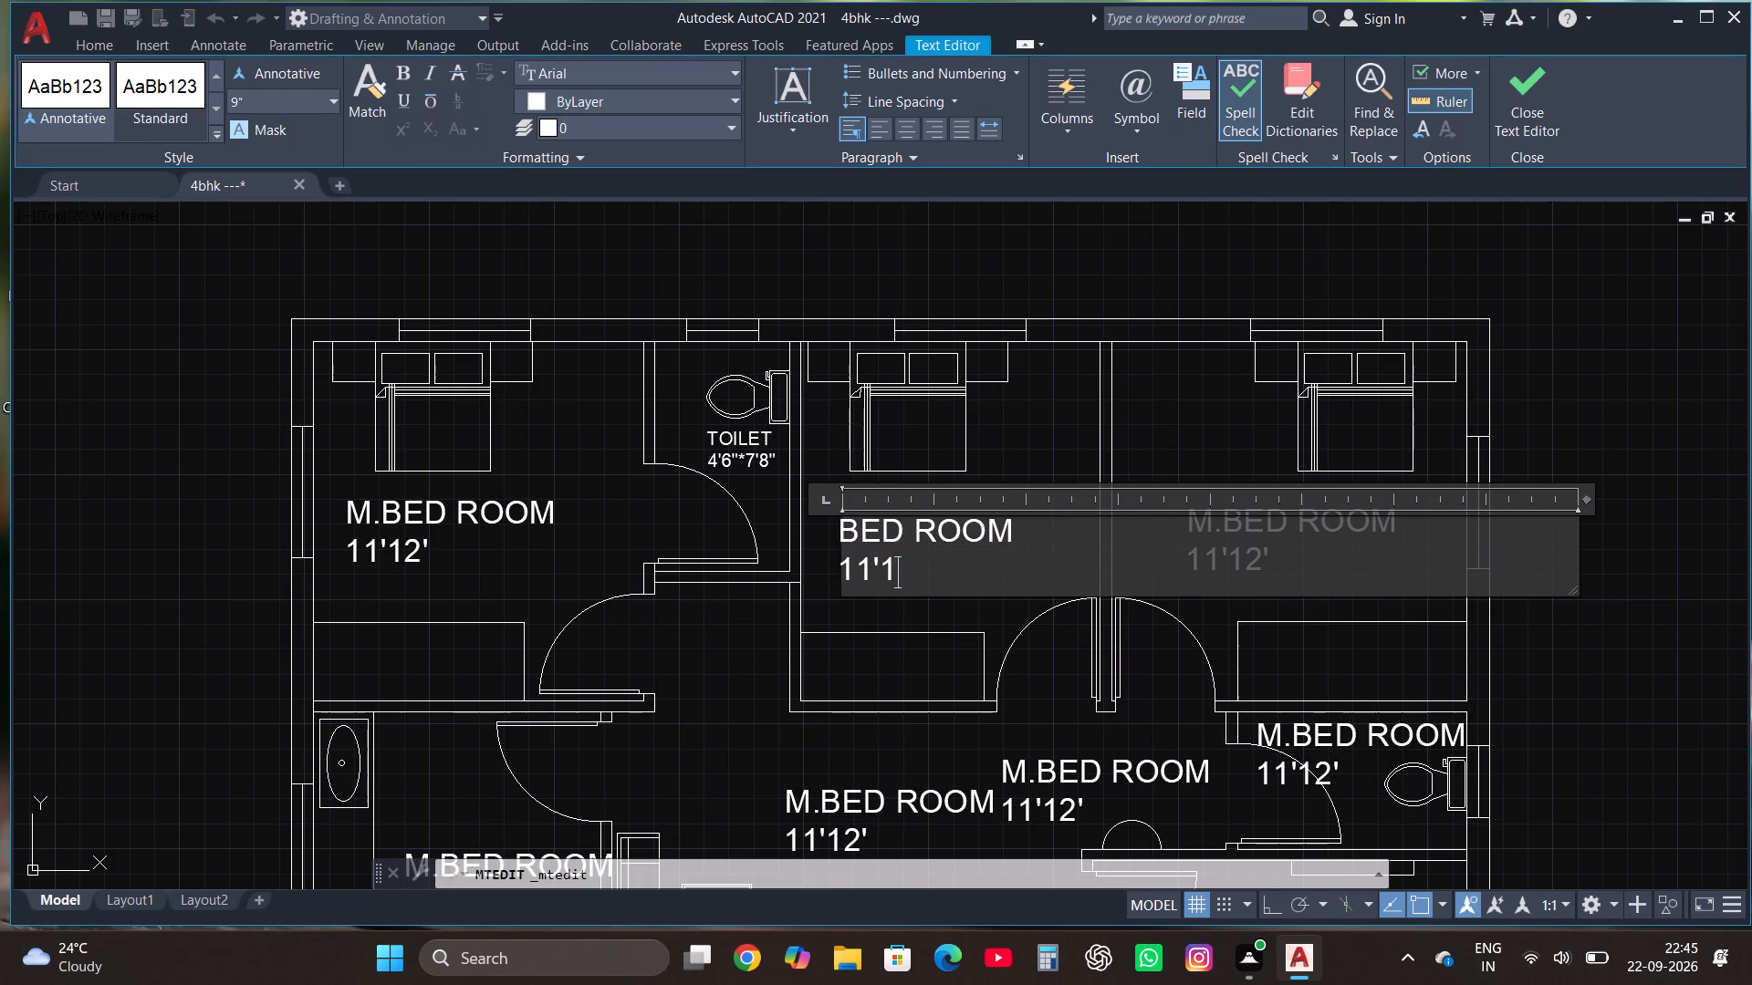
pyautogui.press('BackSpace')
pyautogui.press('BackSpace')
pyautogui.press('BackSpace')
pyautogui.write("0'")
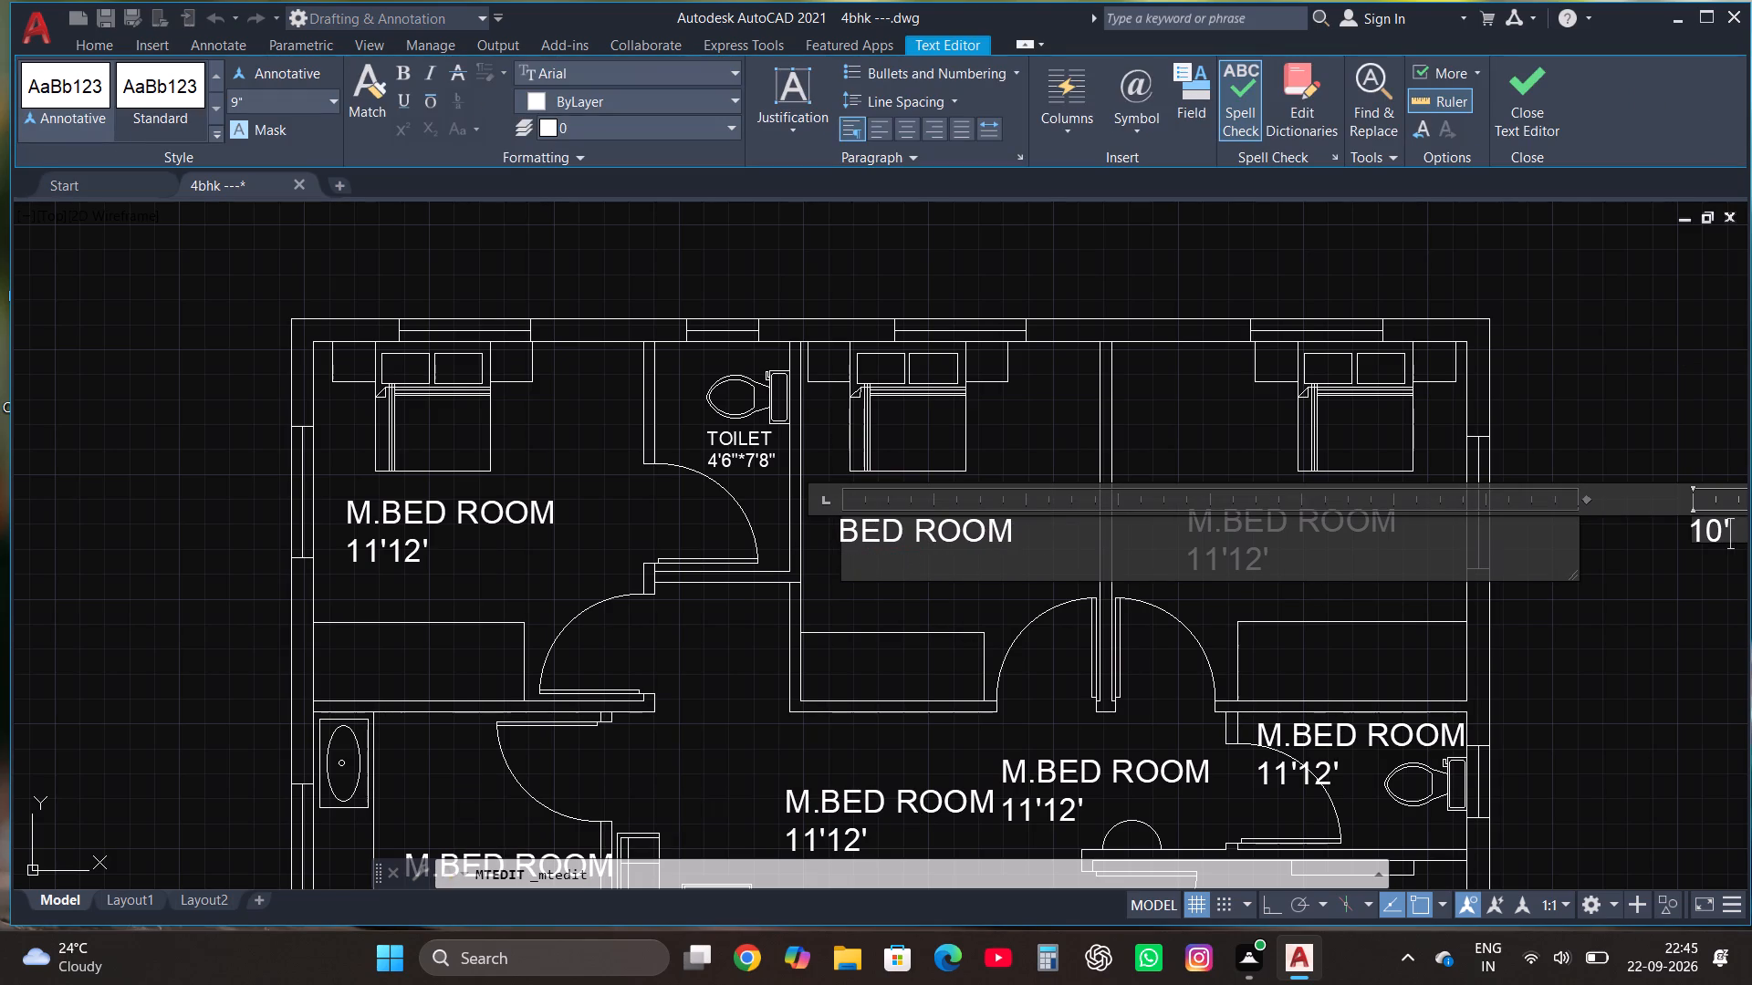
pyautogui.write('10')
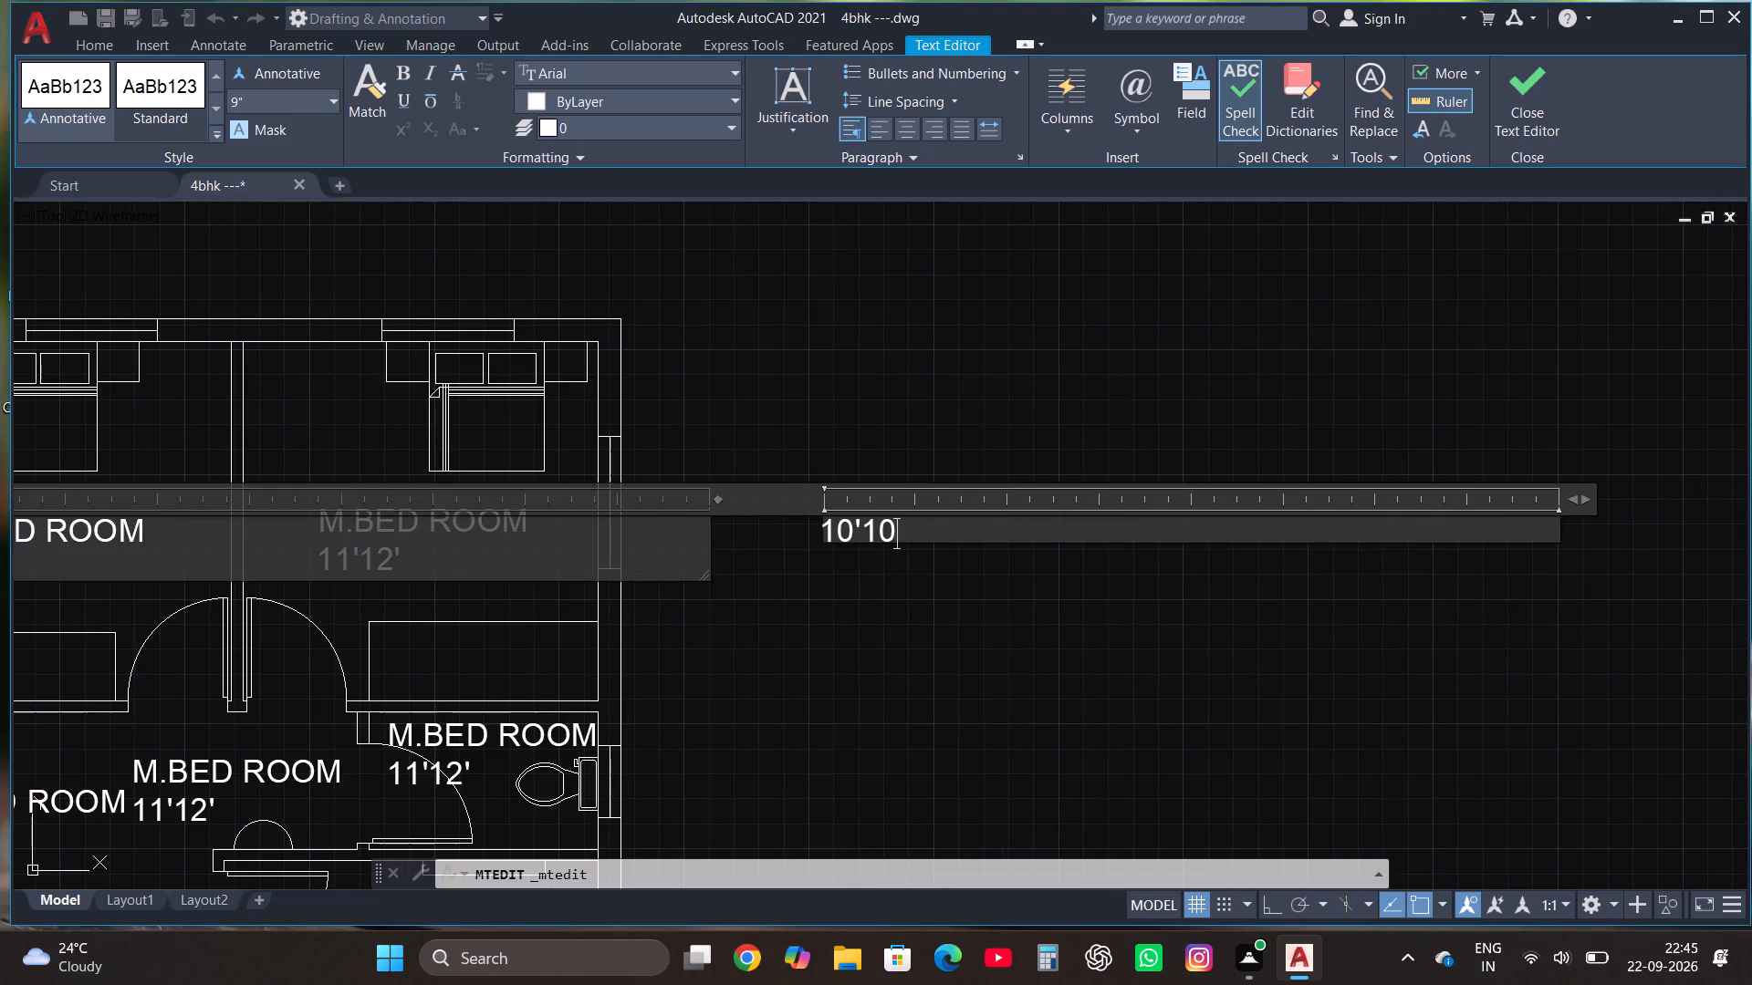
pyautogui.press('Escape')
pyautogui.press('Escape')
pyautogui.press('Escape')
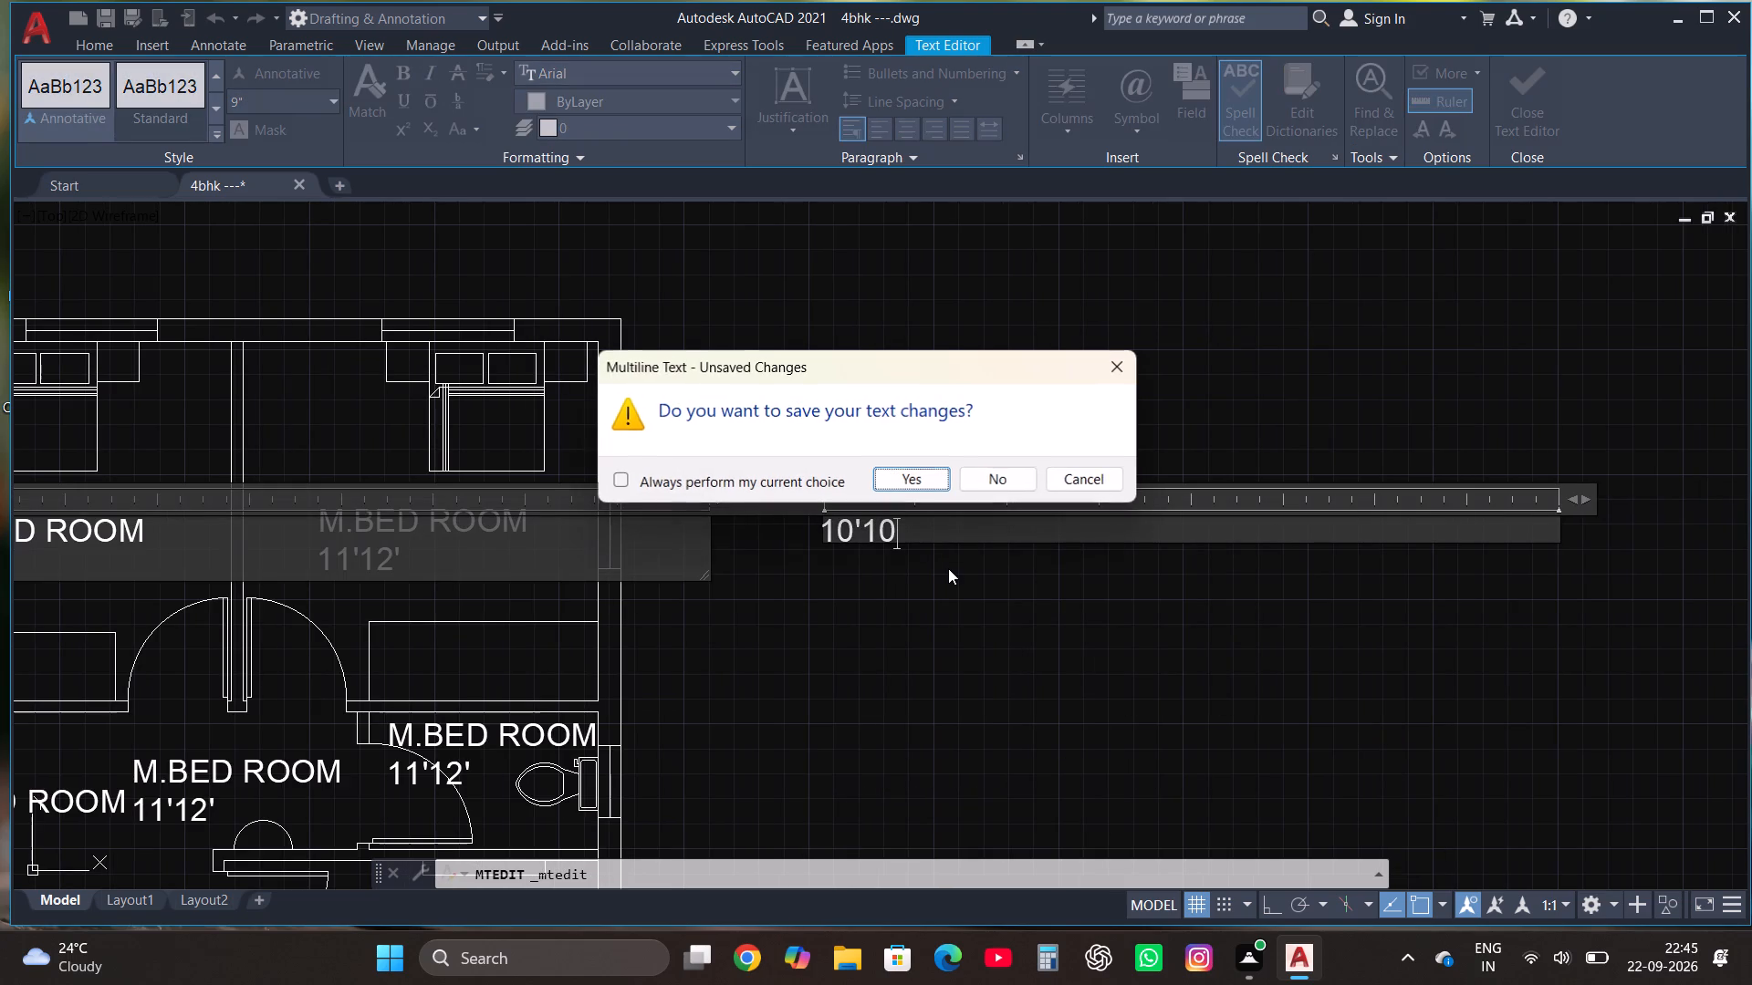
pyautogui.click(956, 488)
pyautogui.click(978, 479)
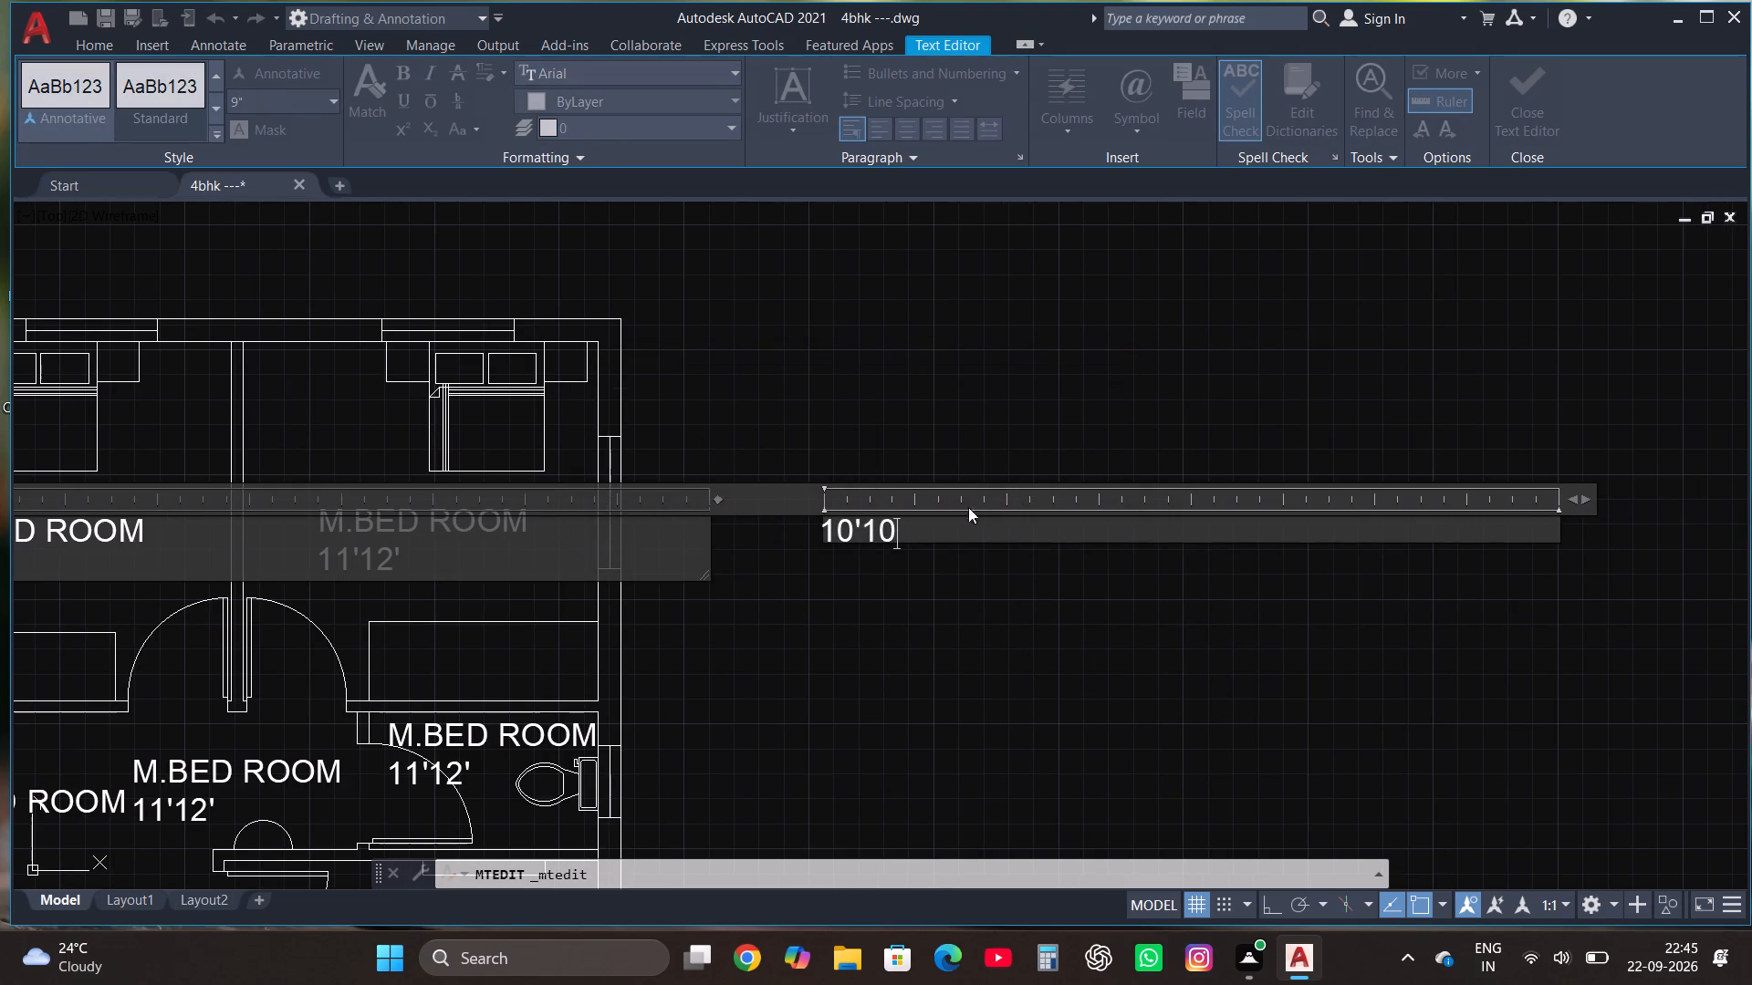
# Edit the middle north bedroom's label so its first line reads BED ROOM.
pyautogui.scroll(-2, 789, 590)
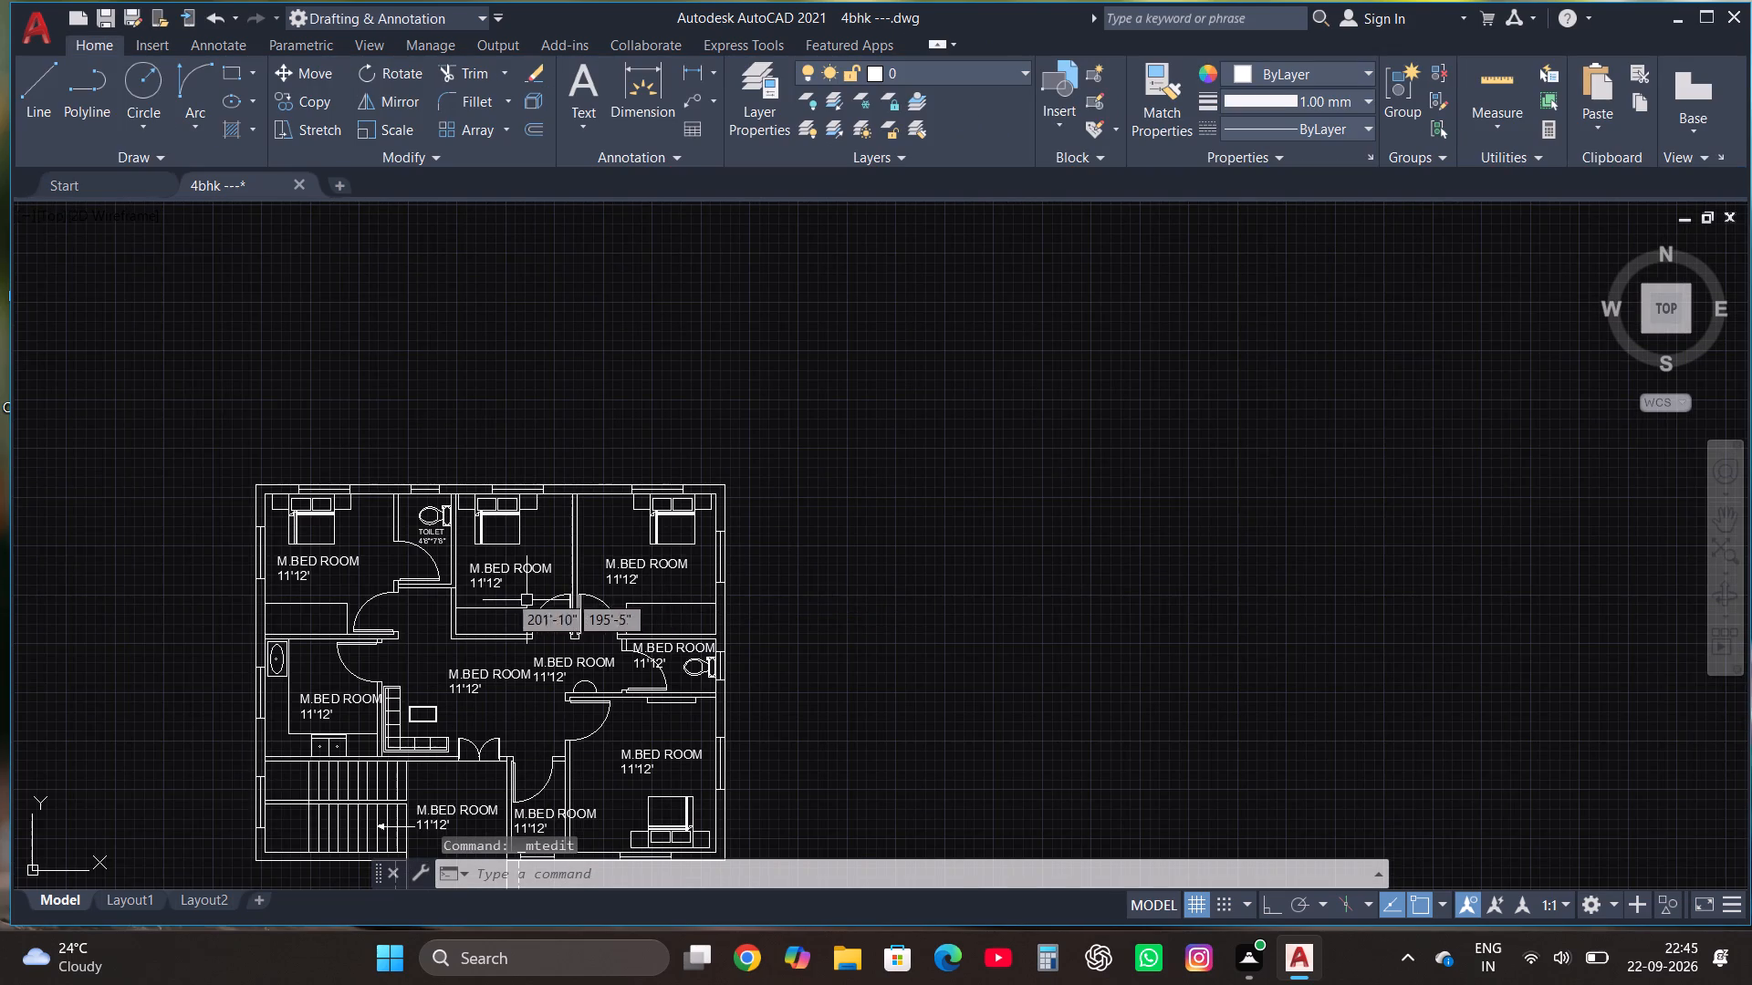
pyautogui.scroll(1, 495, 575)
pyautogui.click(491, 555)
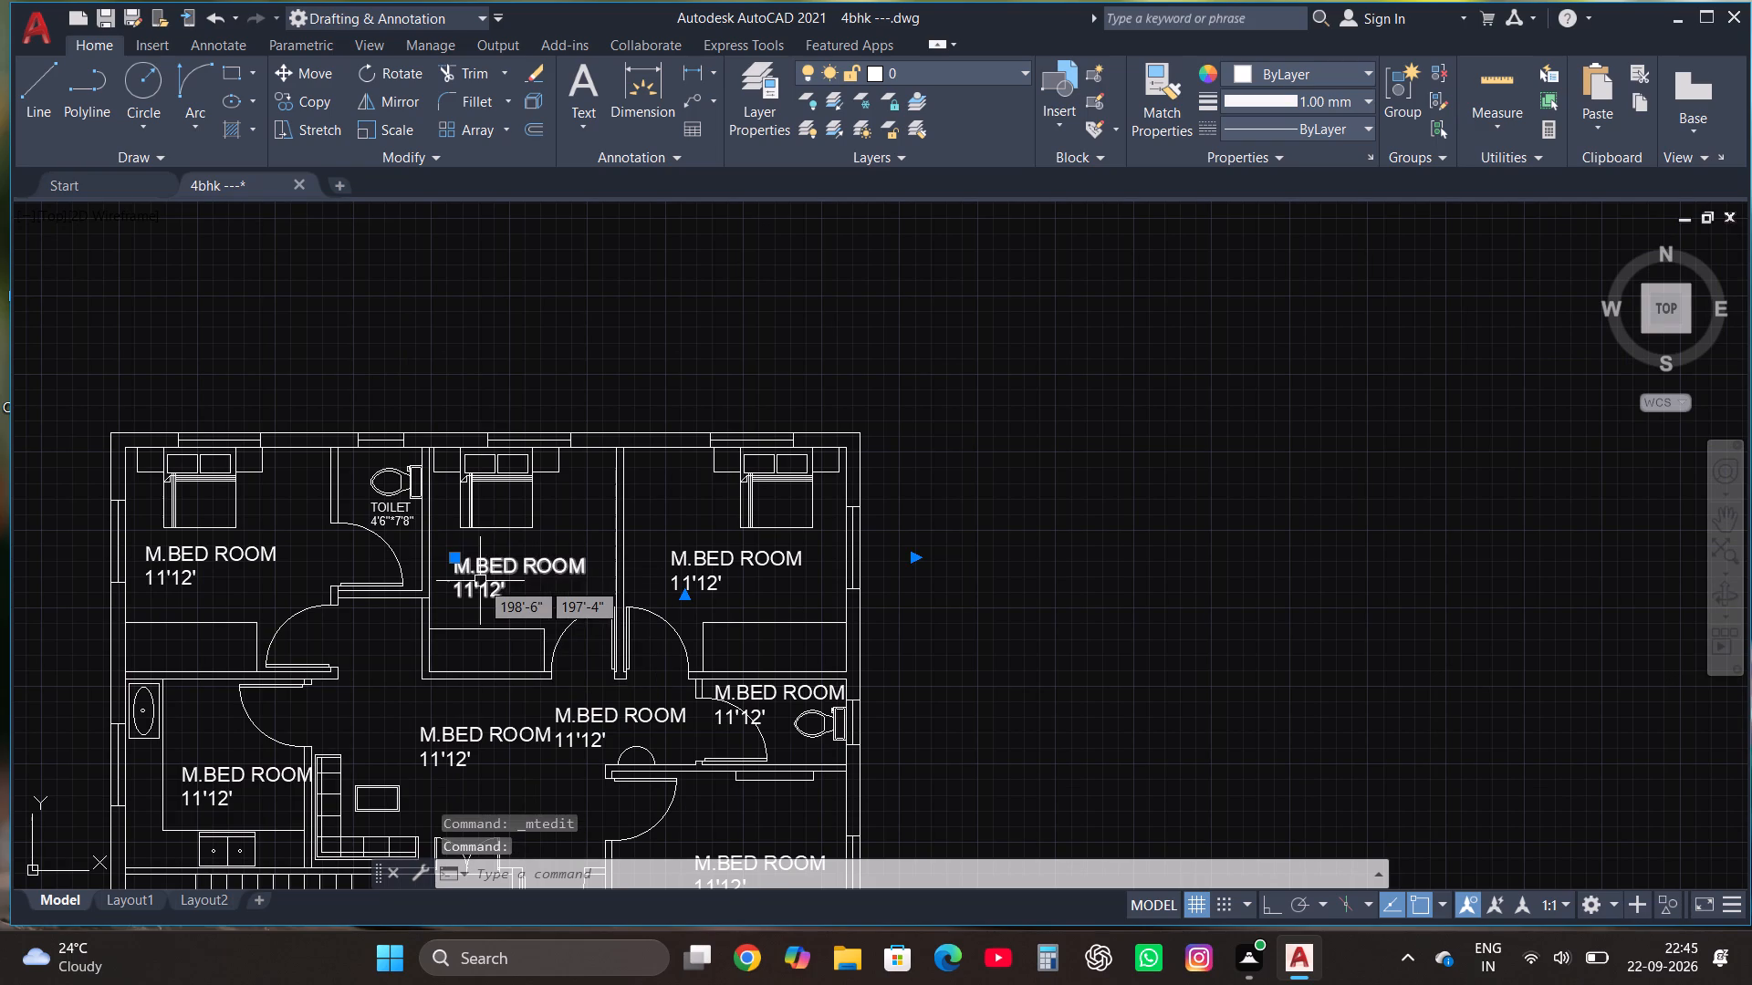
pyautogui.rightClick(478, 581)
pyautogui.click(585, 383)
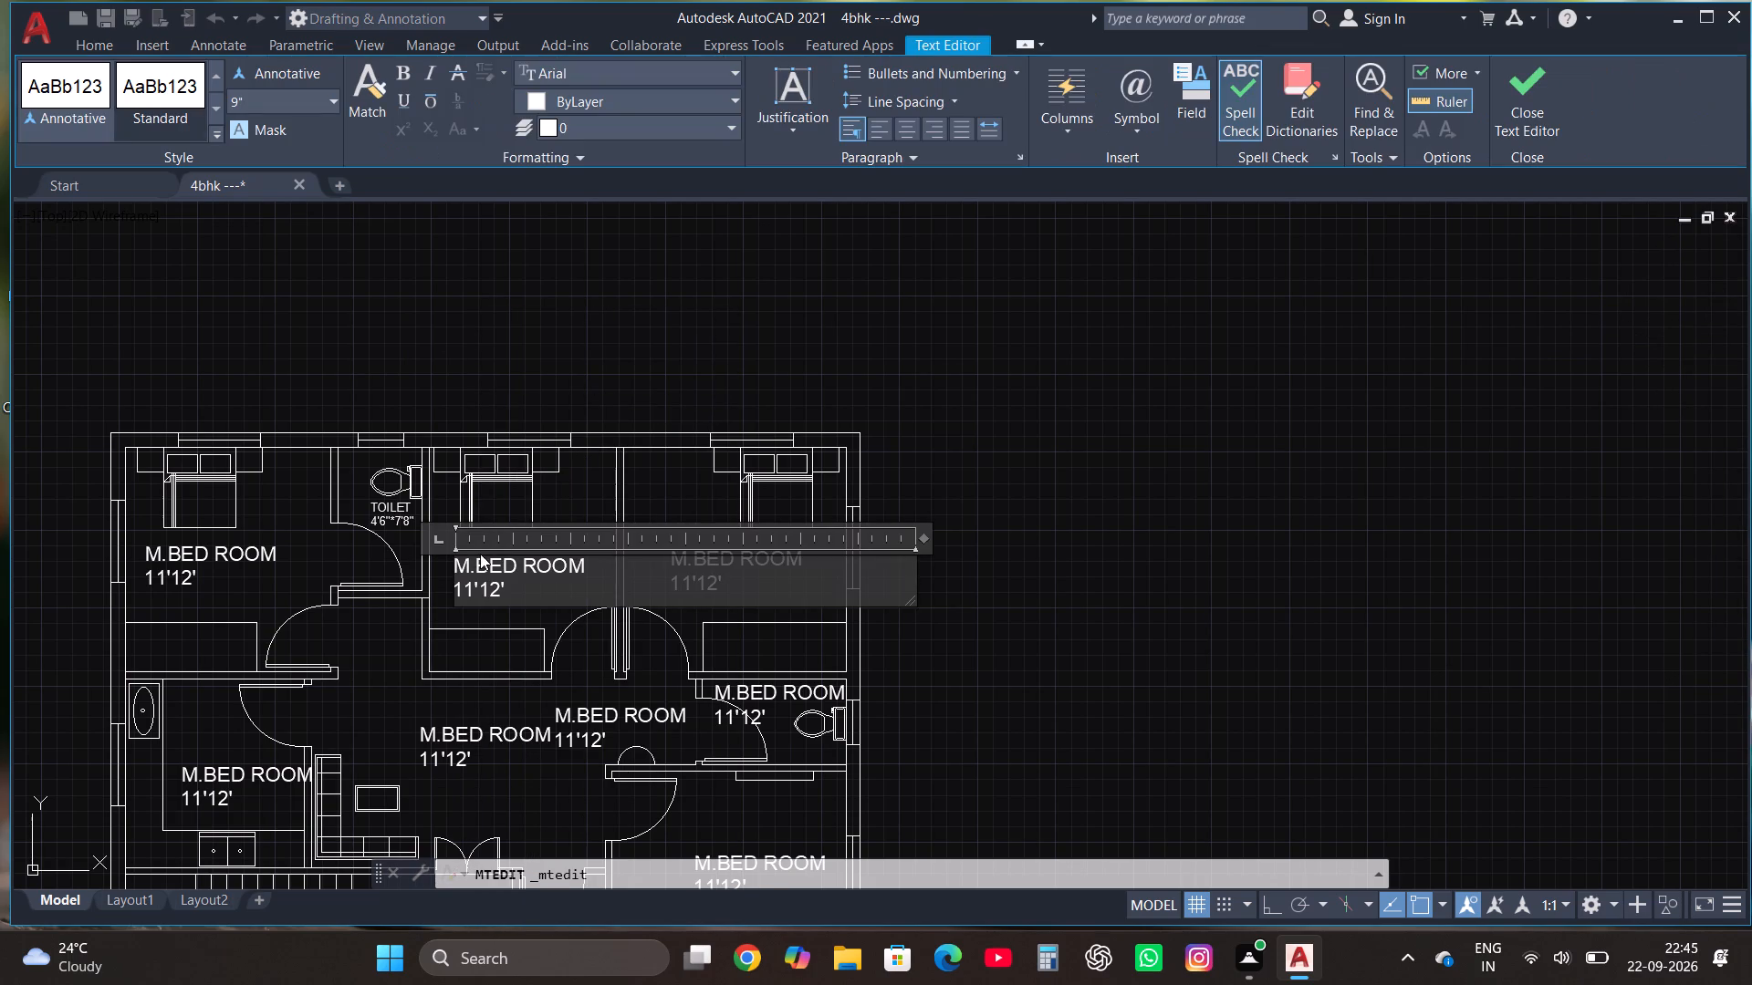
pyautogui.click(472, 554)
pyautogui.click(474, 570)
pyautogui.press('BackSpace')
pyautogui.press('BackSpace')
pyautogui.press('BackSpace')
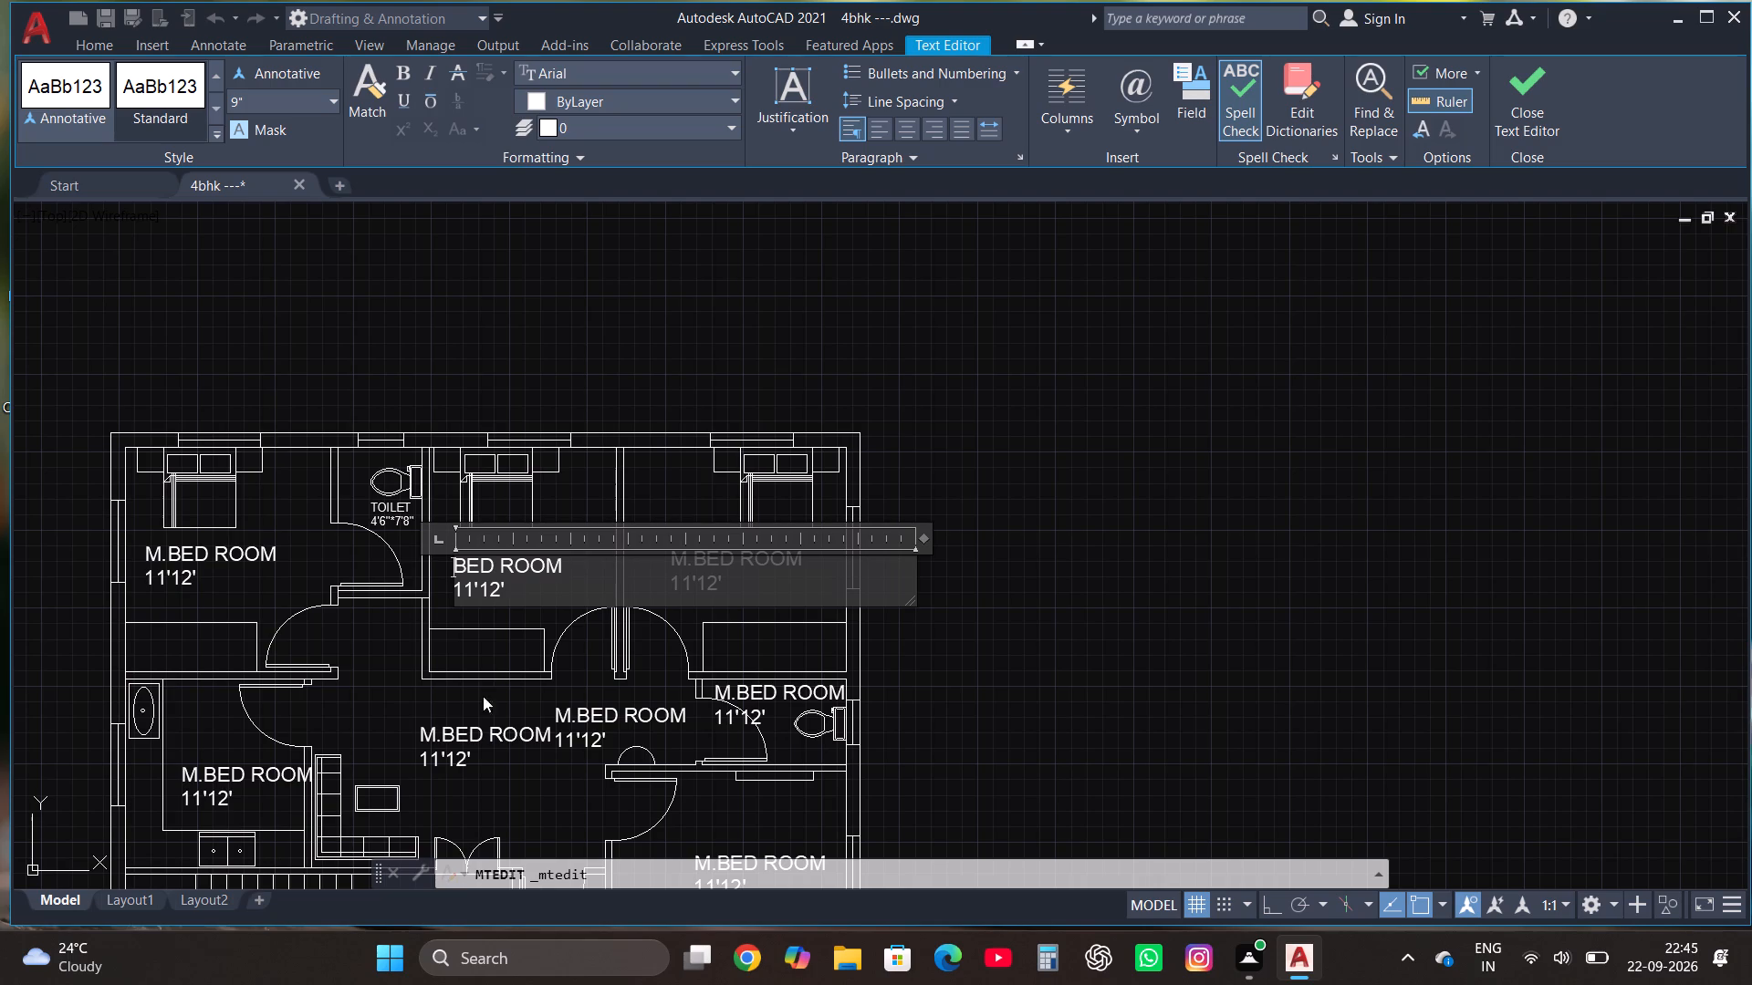
# Set the size line of the middle north bedroom's label to 10'*12' and finish the text edit.
pyautogui.click(519, 584)
pyautogui.press('BackSpace')
pyautogui.press('BackSpace')
pyautogui.press('BackSpace')
pyautogui.press('BackSpace')
pyautogui.press('BackSpace')
pyautogui.write("0'*")
pyautogui.write("12'")
pyautogui.click(1517, 98)
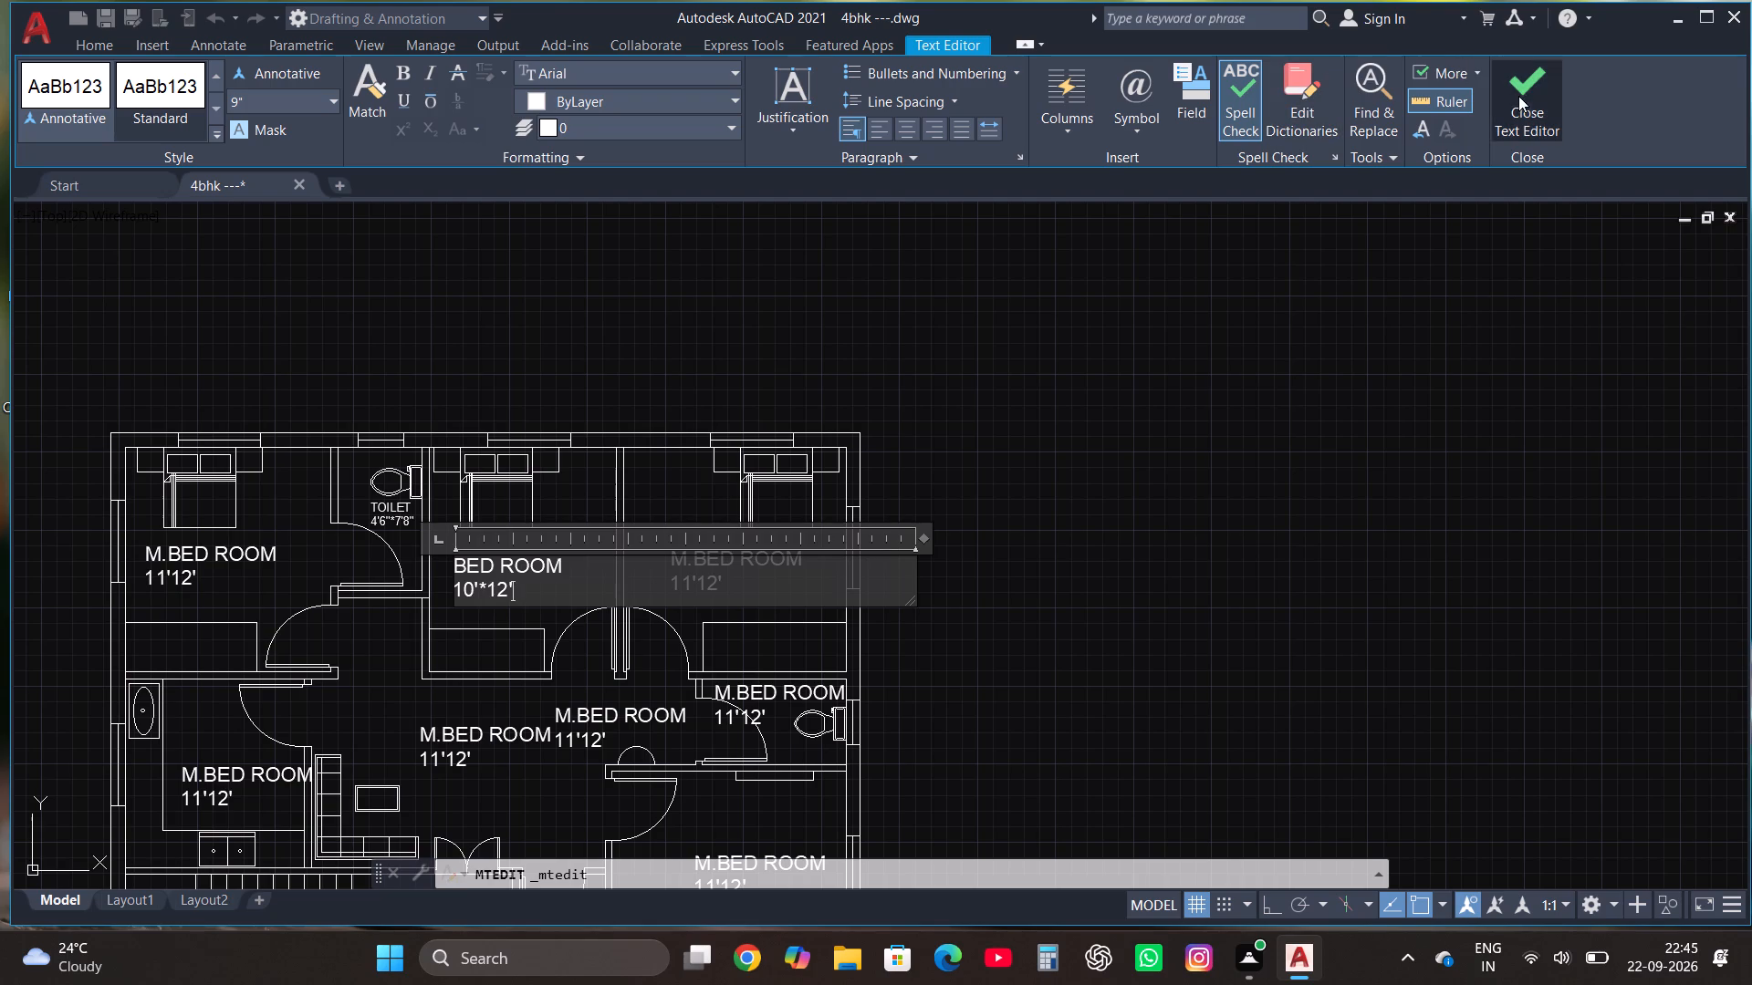
# Edit the northeast bedroom's label so its first line reads BED ROOM.
pyautogui.click(717, 561)
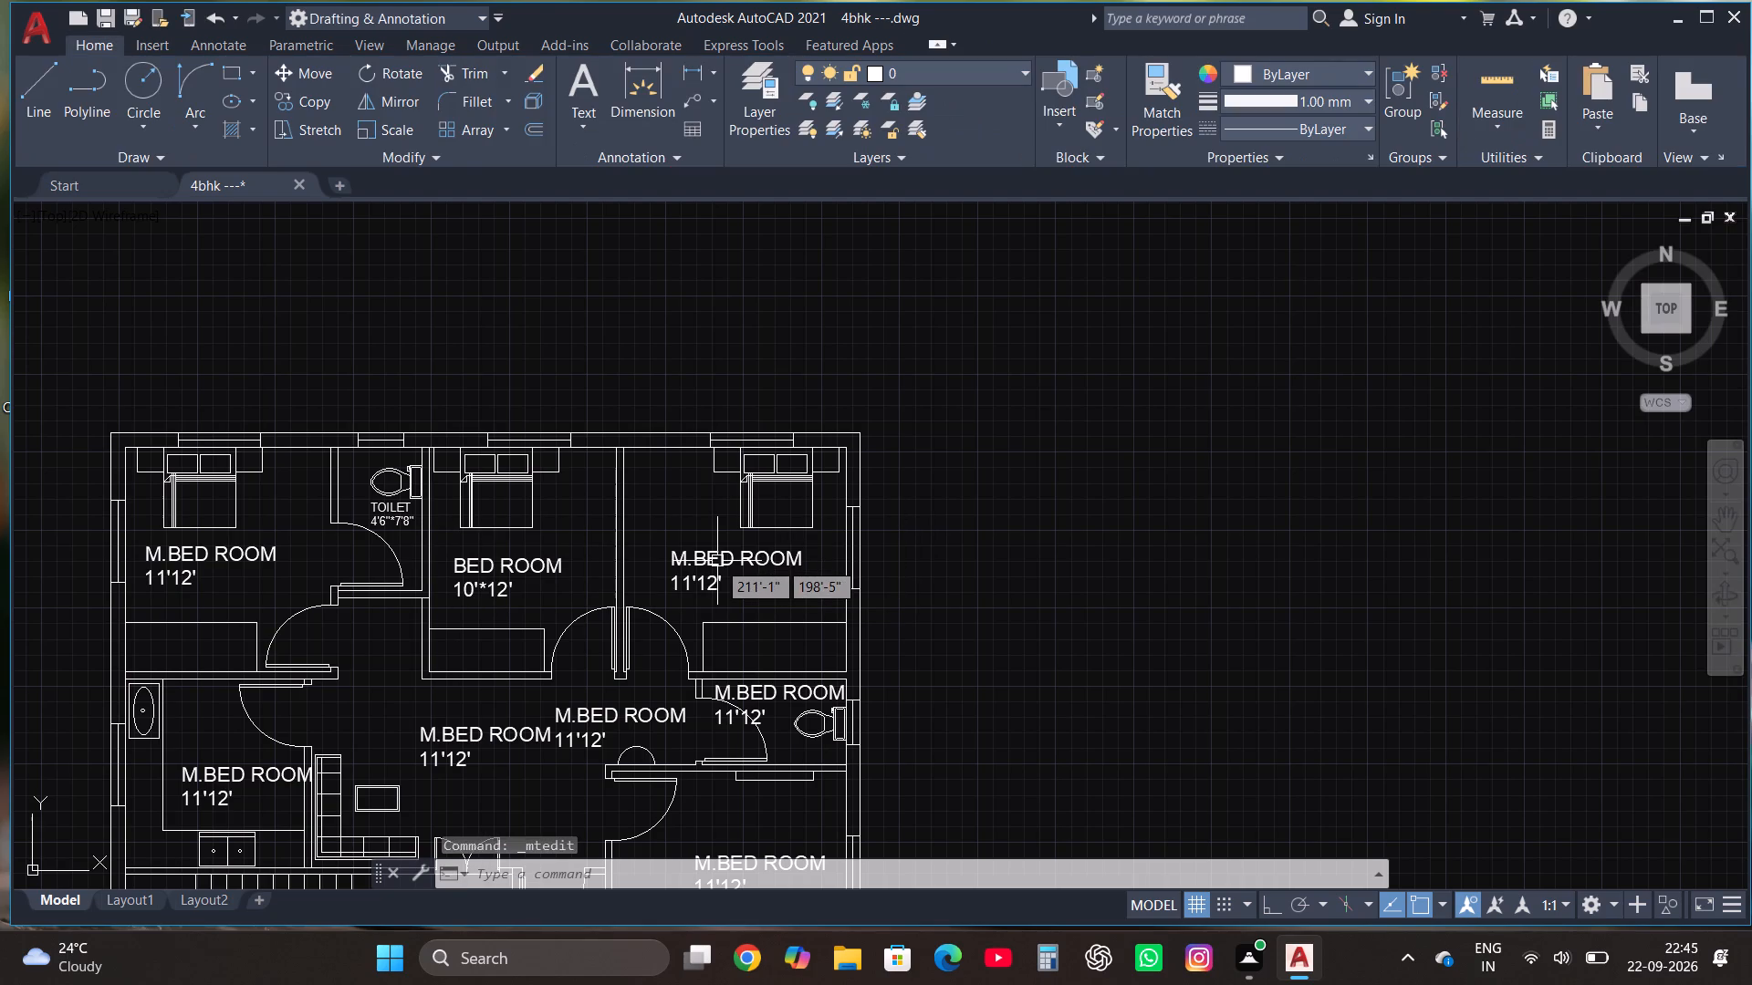
pyautogui.rightClick(716, 562)
pyautogui.click(869, 388)
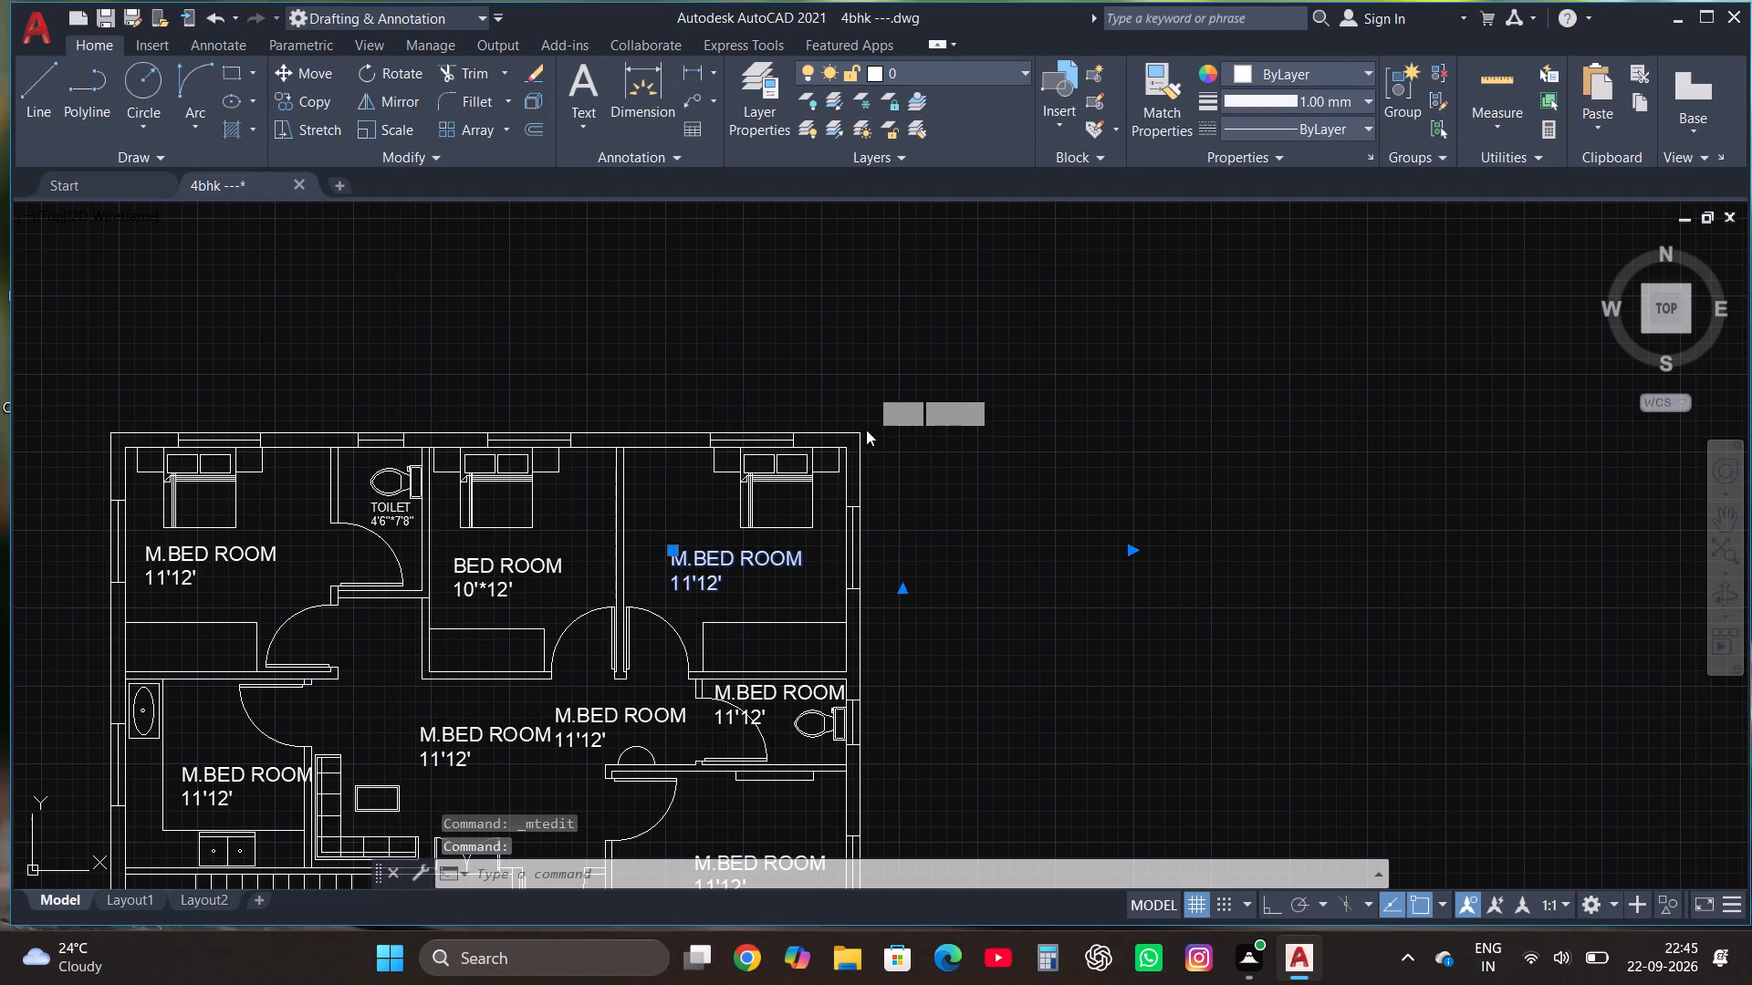
pyautogui.click(691, 557)
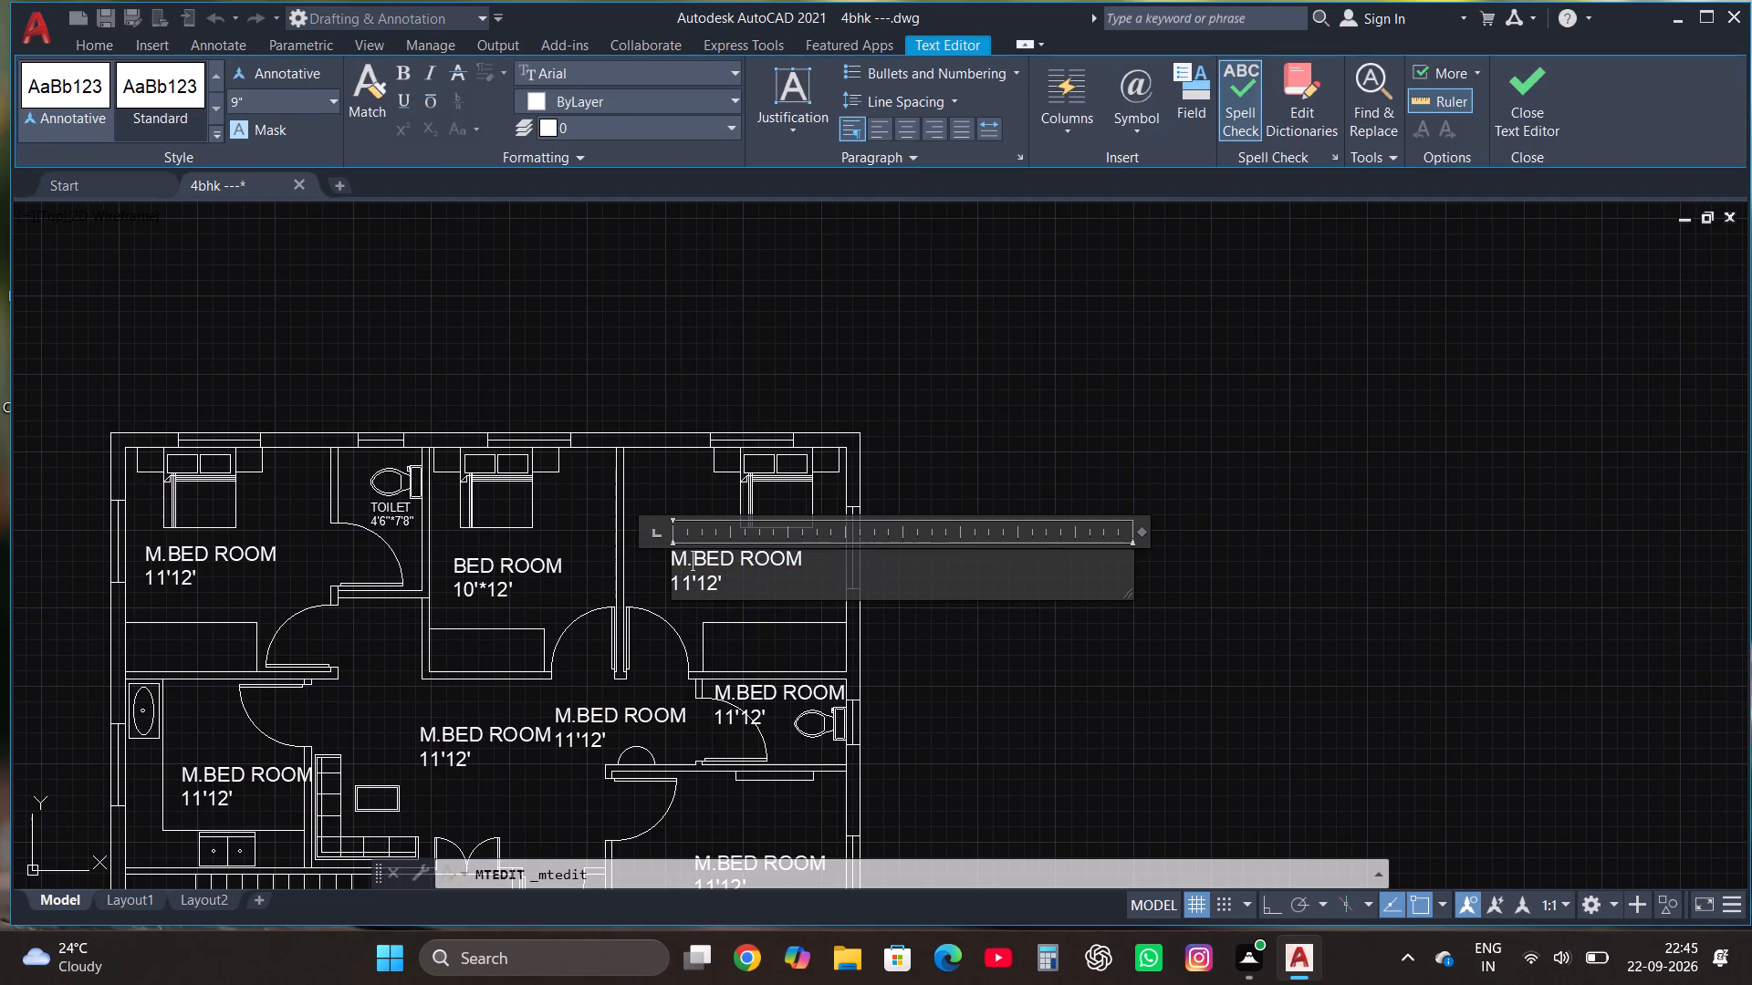
pyautogui.press('BackSpace')
pyautogui.press('BackSpace')
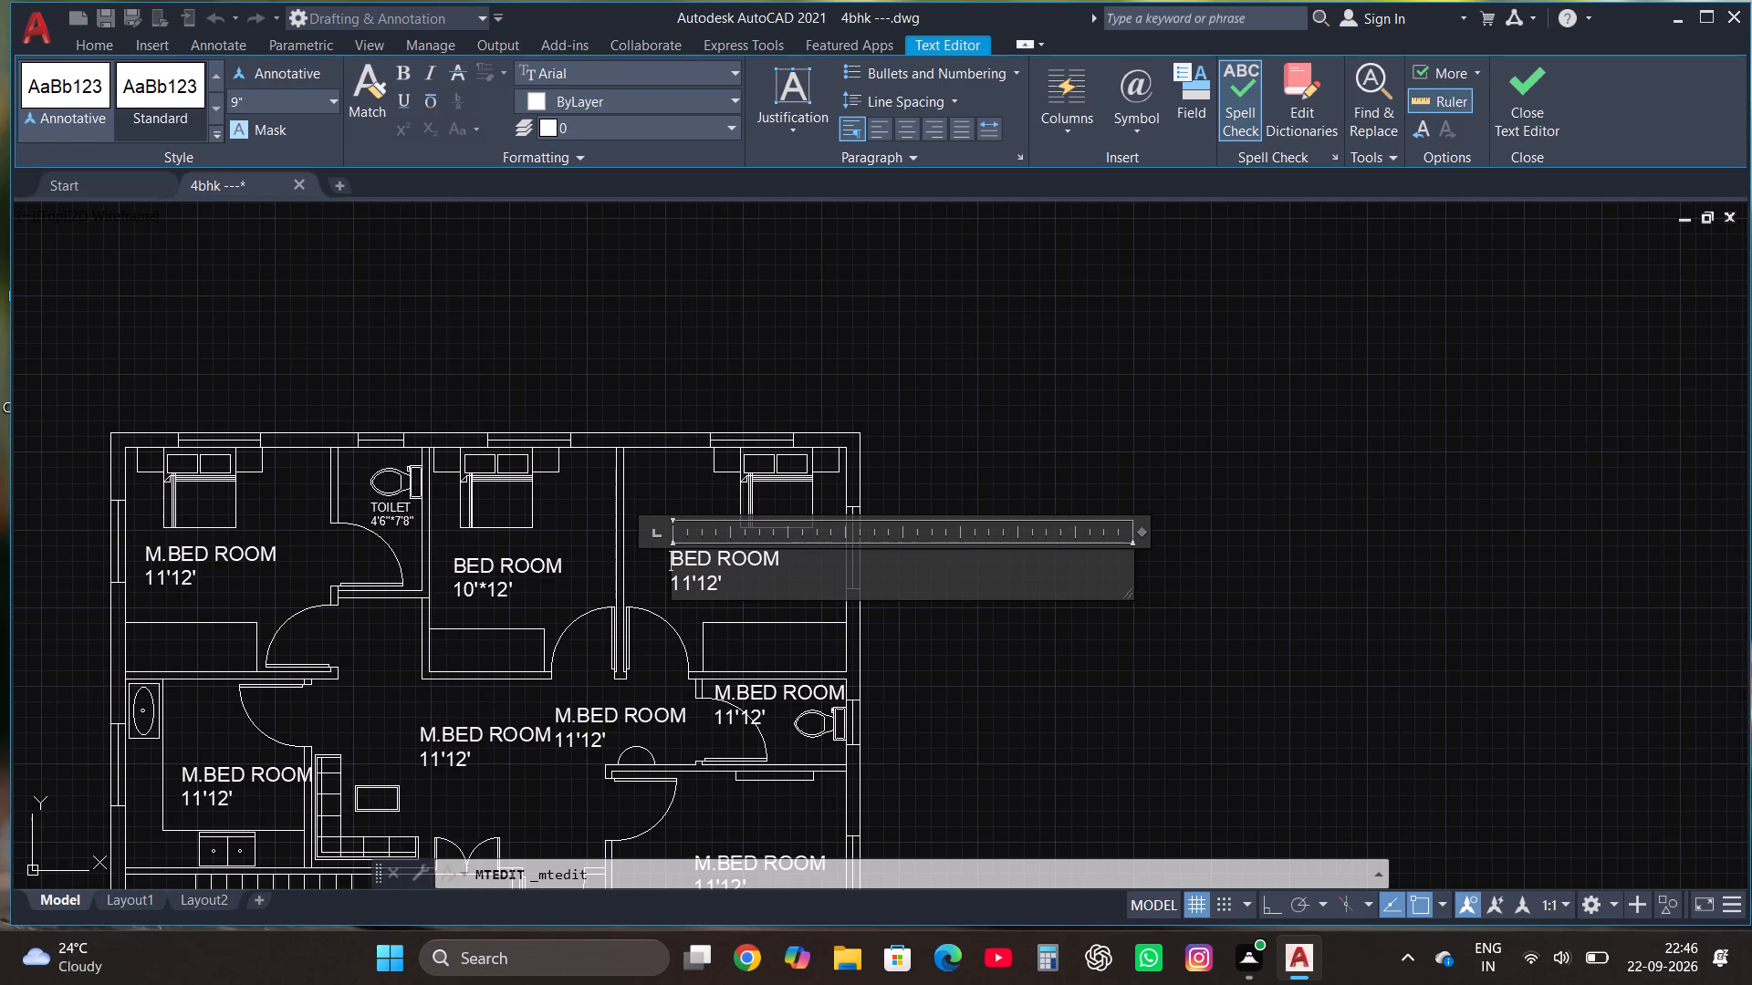
# Set the size line of the northeast bedroom's label to 11'7"*12' and finish the text edit.
pyautogui.click(725, 587)
pyautogui.press('BackSpace')
pyautogui.press('BackSpace')
pyautogui.press('BackSpace')
pyautogui.press('7')
pyautogui.hotkey('shift', '"')
pyautogui.press('*')
pyautogui.write("12'")
pyautogui.click(1528, 94)
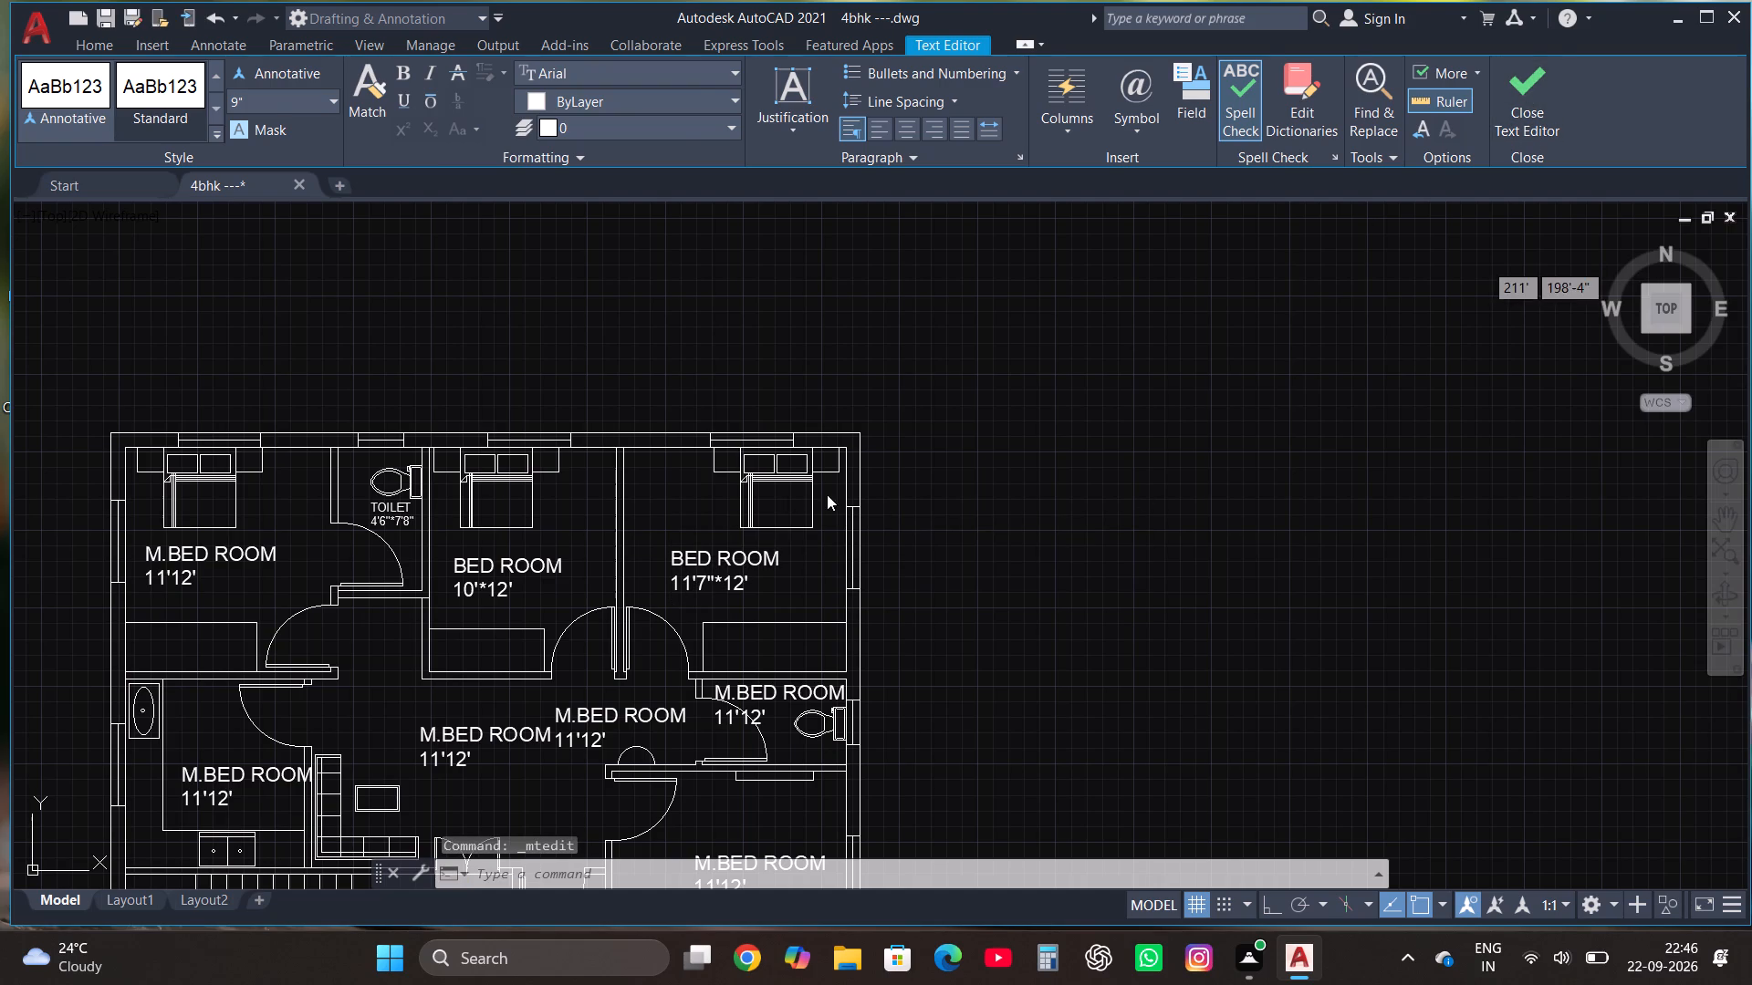
# Delete the copied M.BED ROOM labels from the east toilet and from the area around the wash basin.
pyautogui.scroll(-1, 789, 528)
pyautogui.scroll(2, 783, 633)
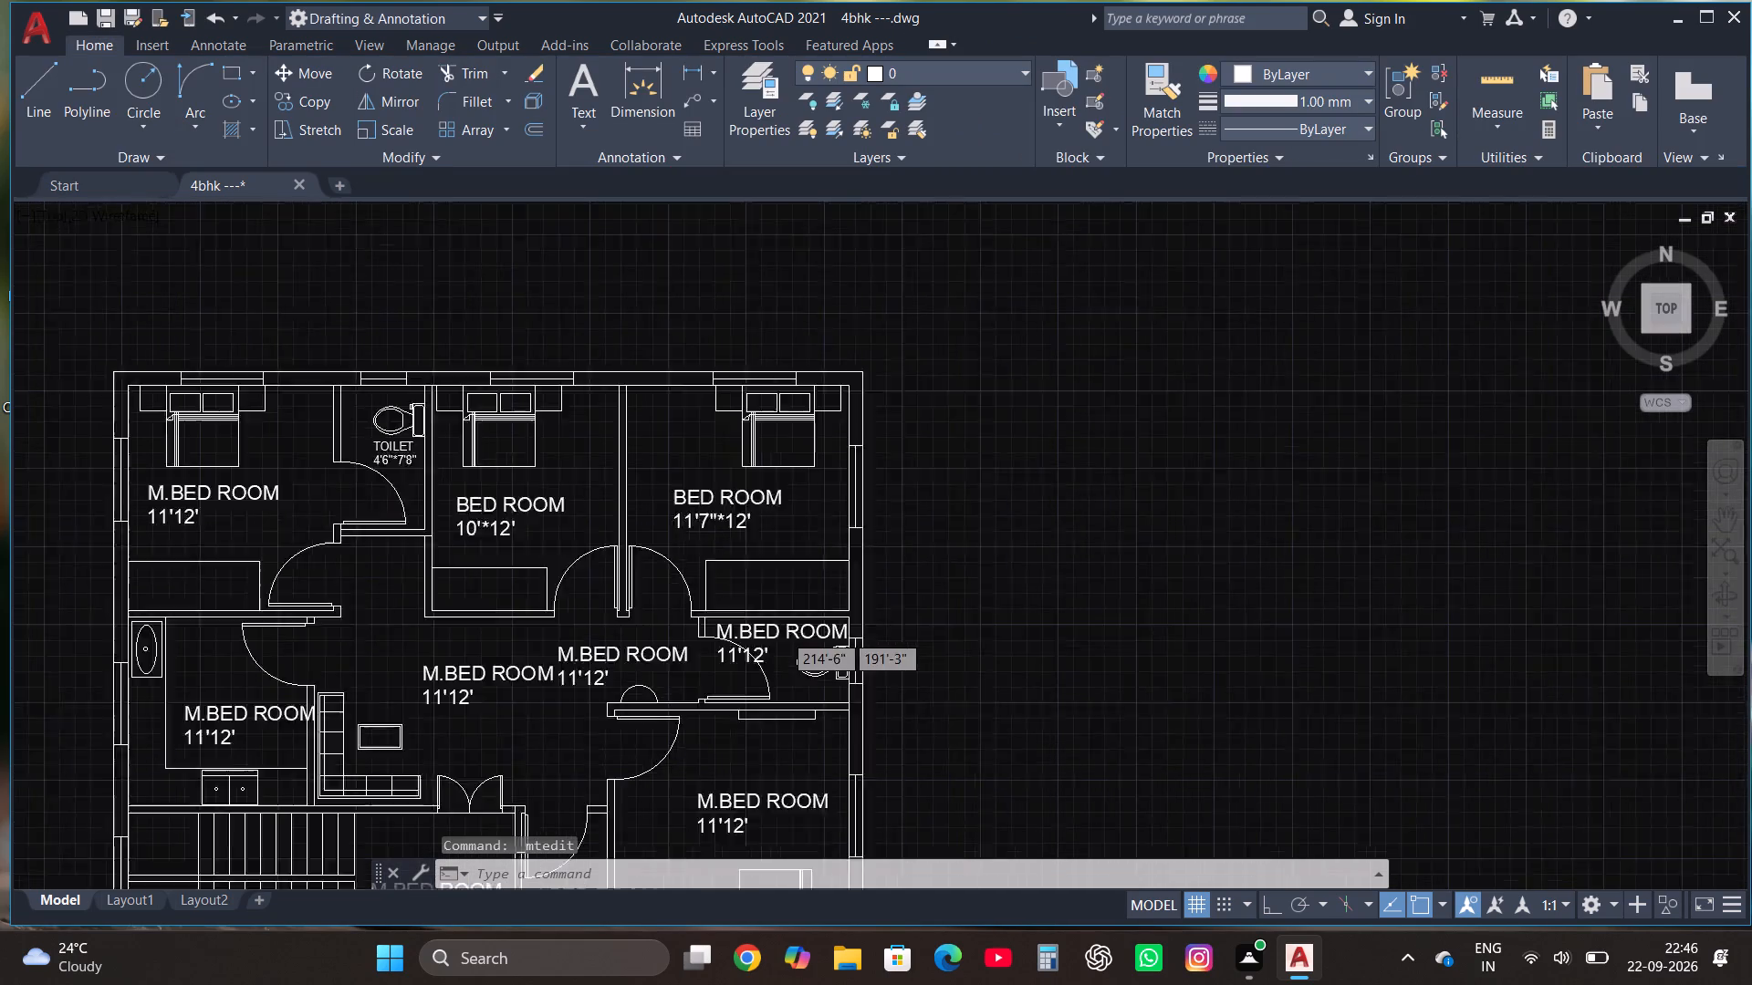
pyautogui.click(783, 633)
pyautogui.press('Delete')
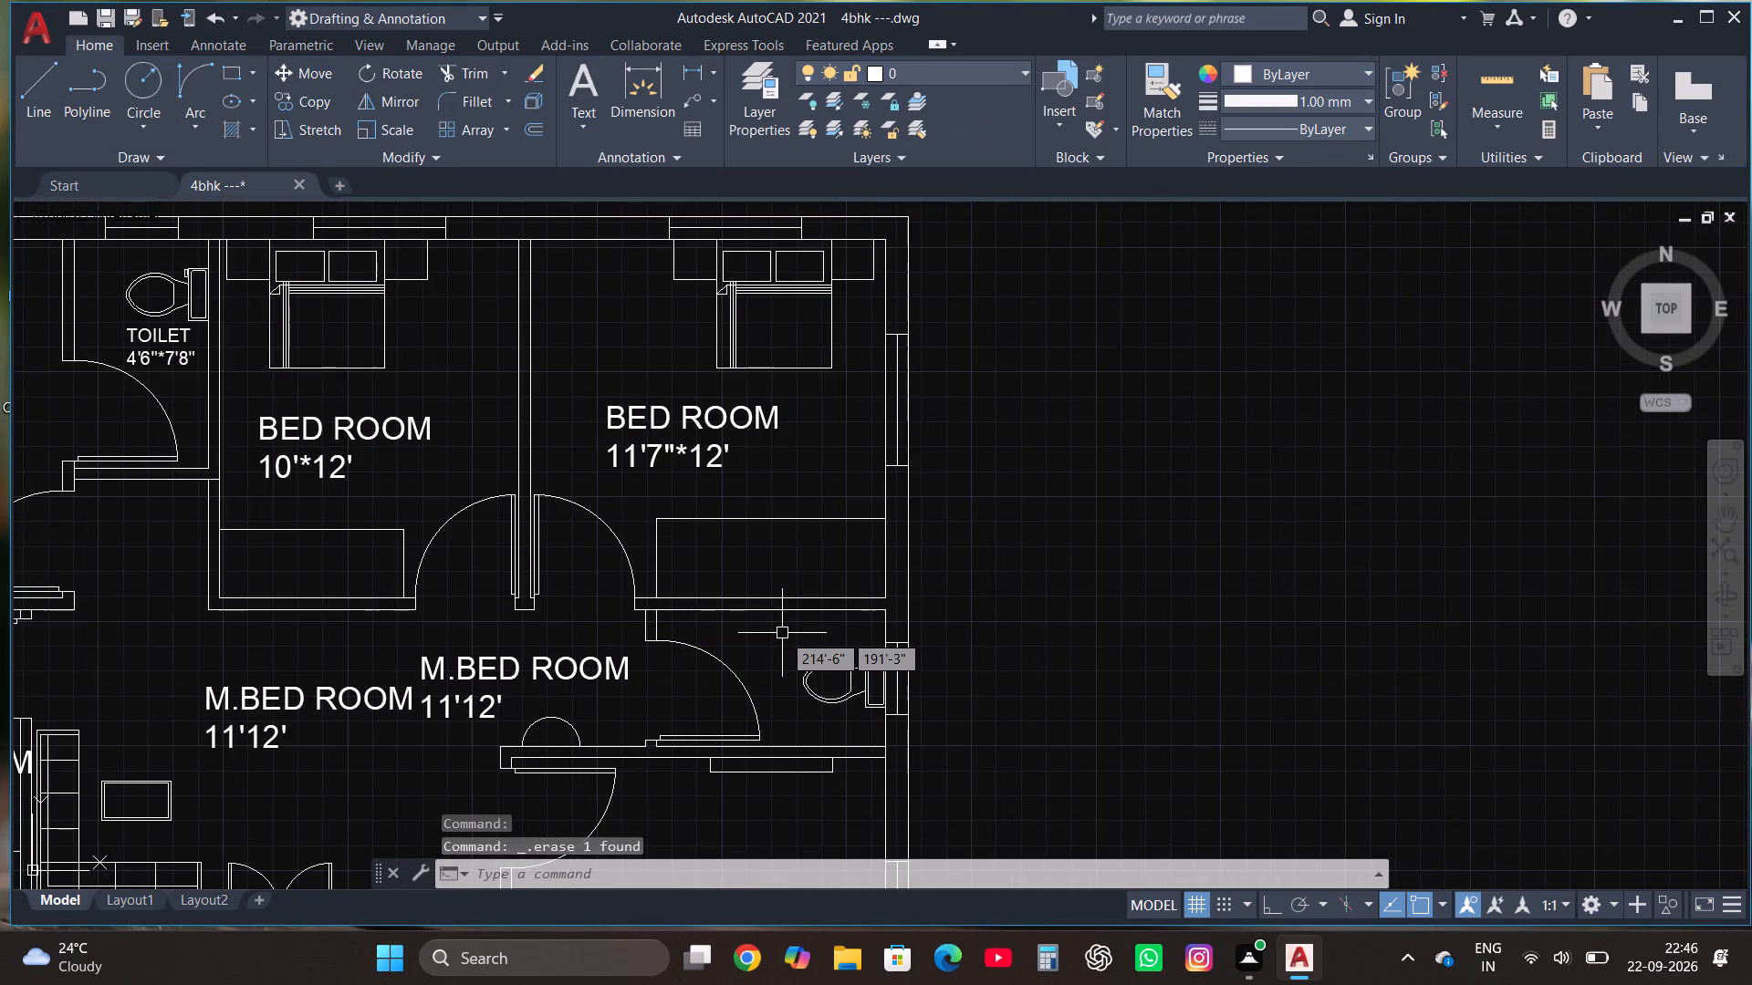
pyautogui.scroll(-2, 798, 652)
pyautogui.scroll(1, 745, 660)
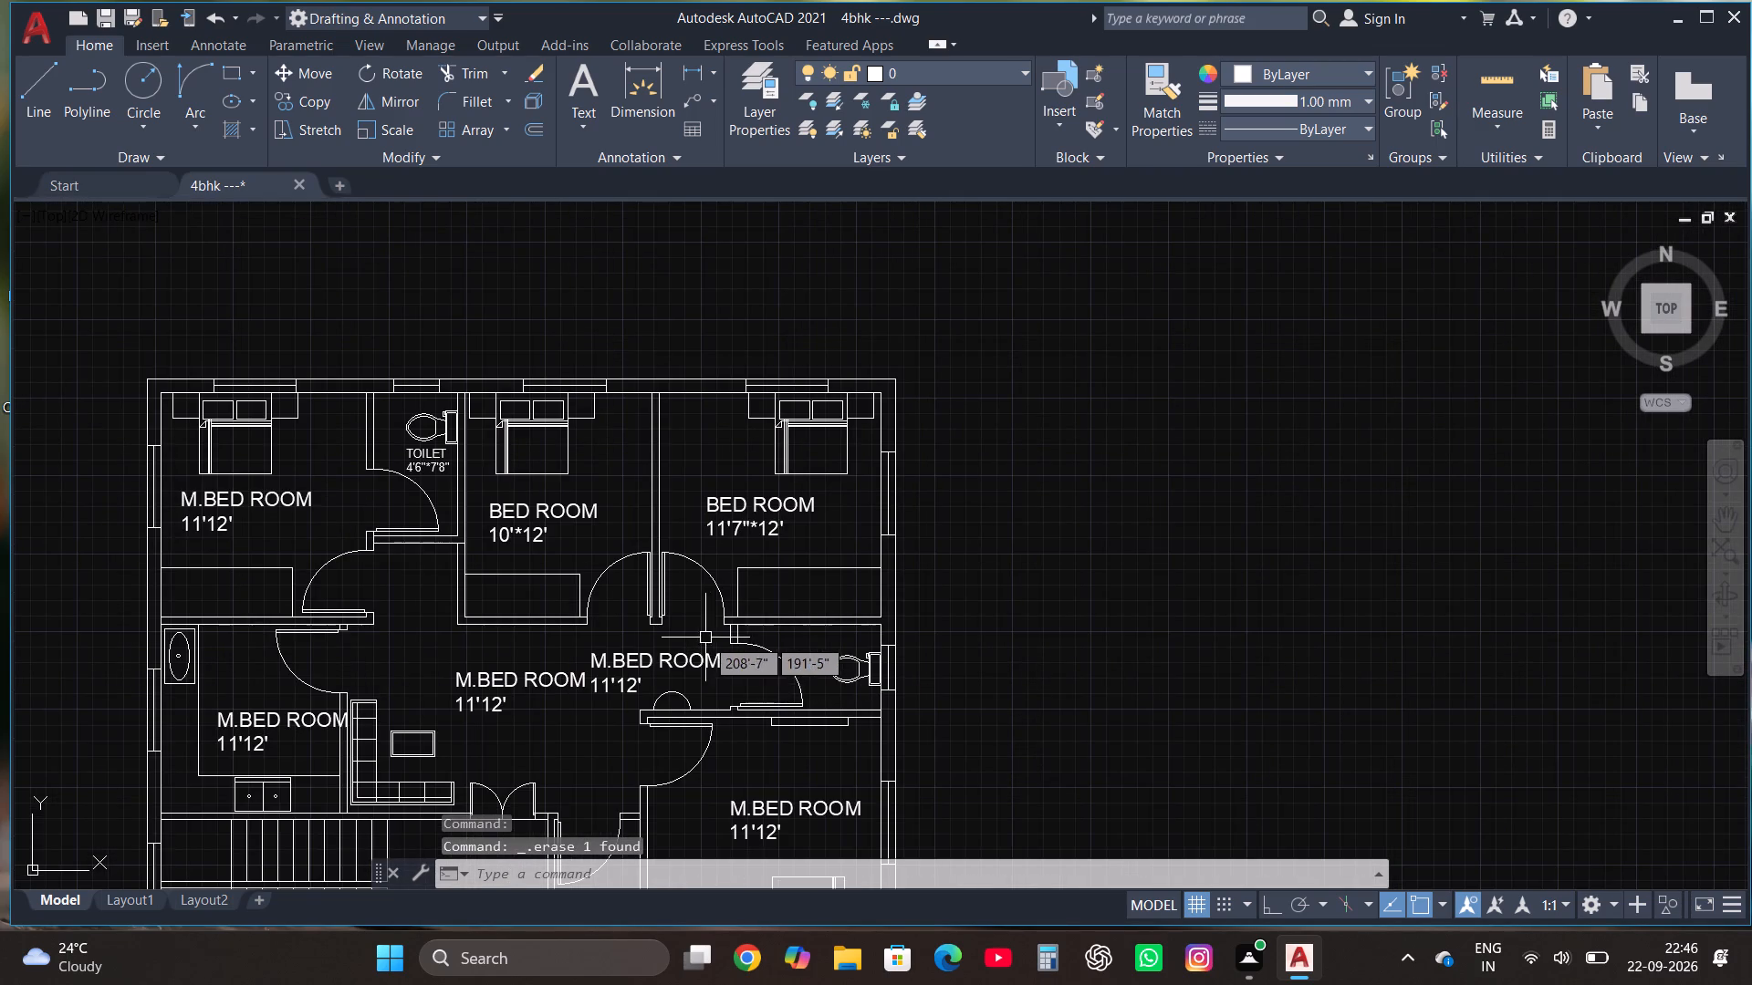
pyautogui.click(683, 657)
pyautogui.press('BackSpace')
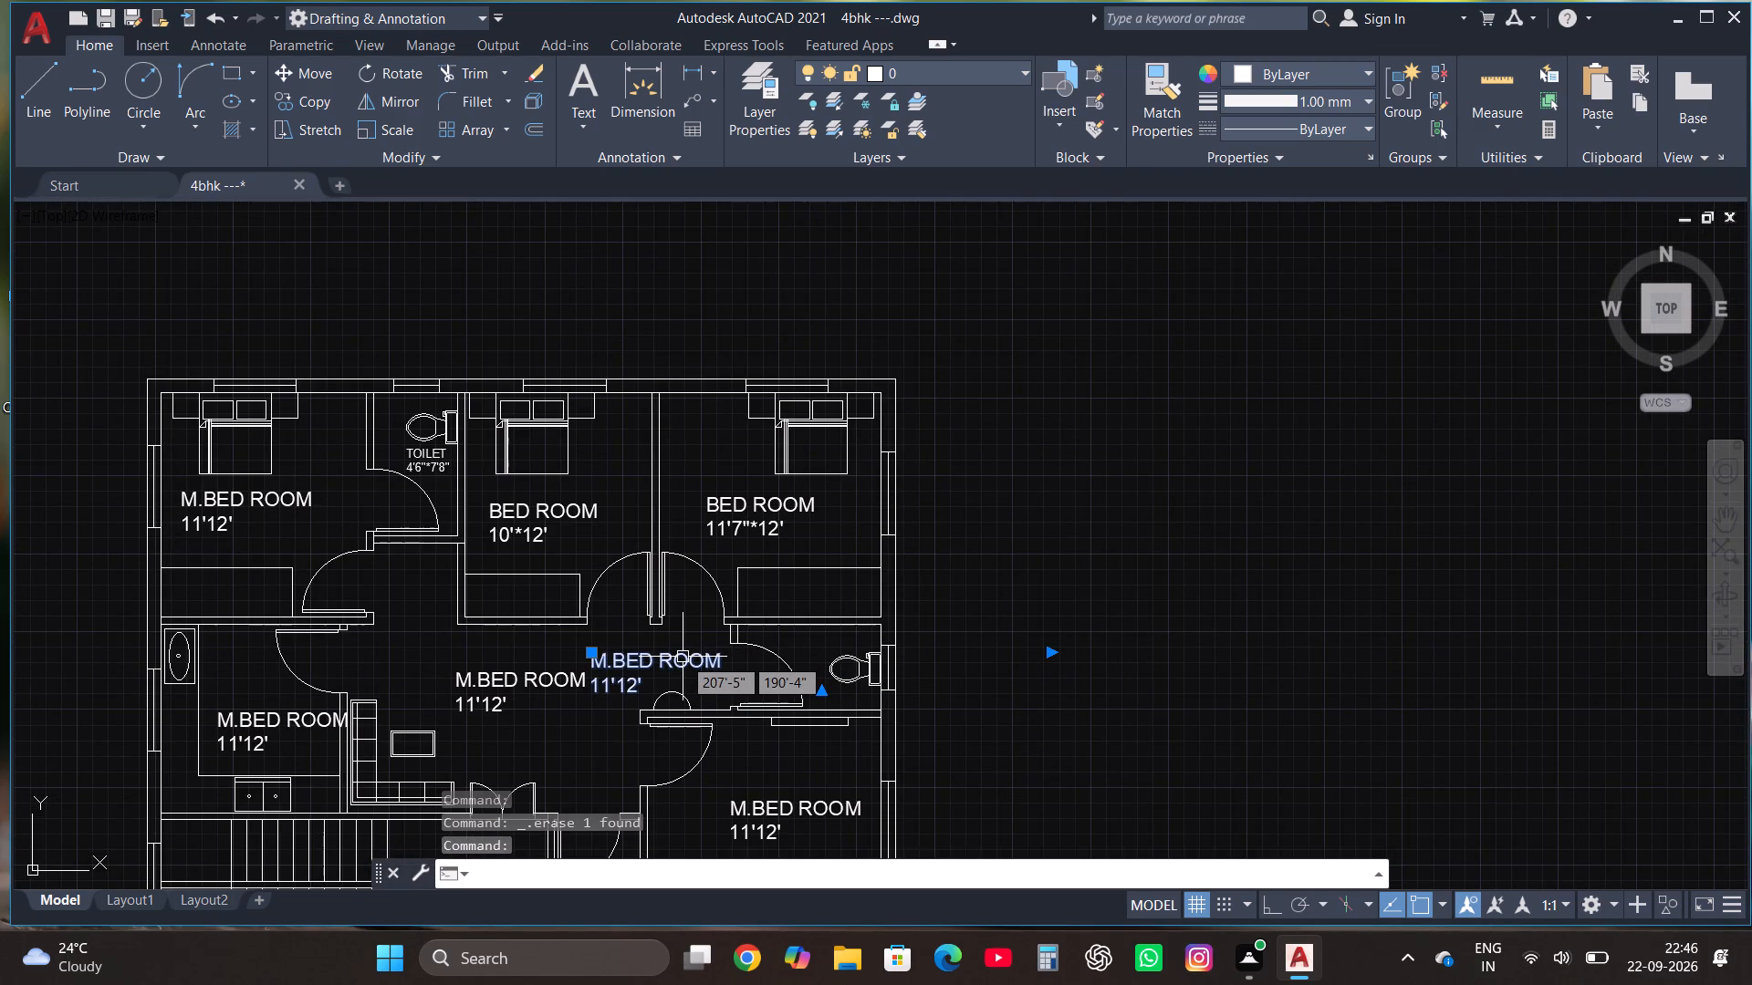
pyautogui.press('Delete')
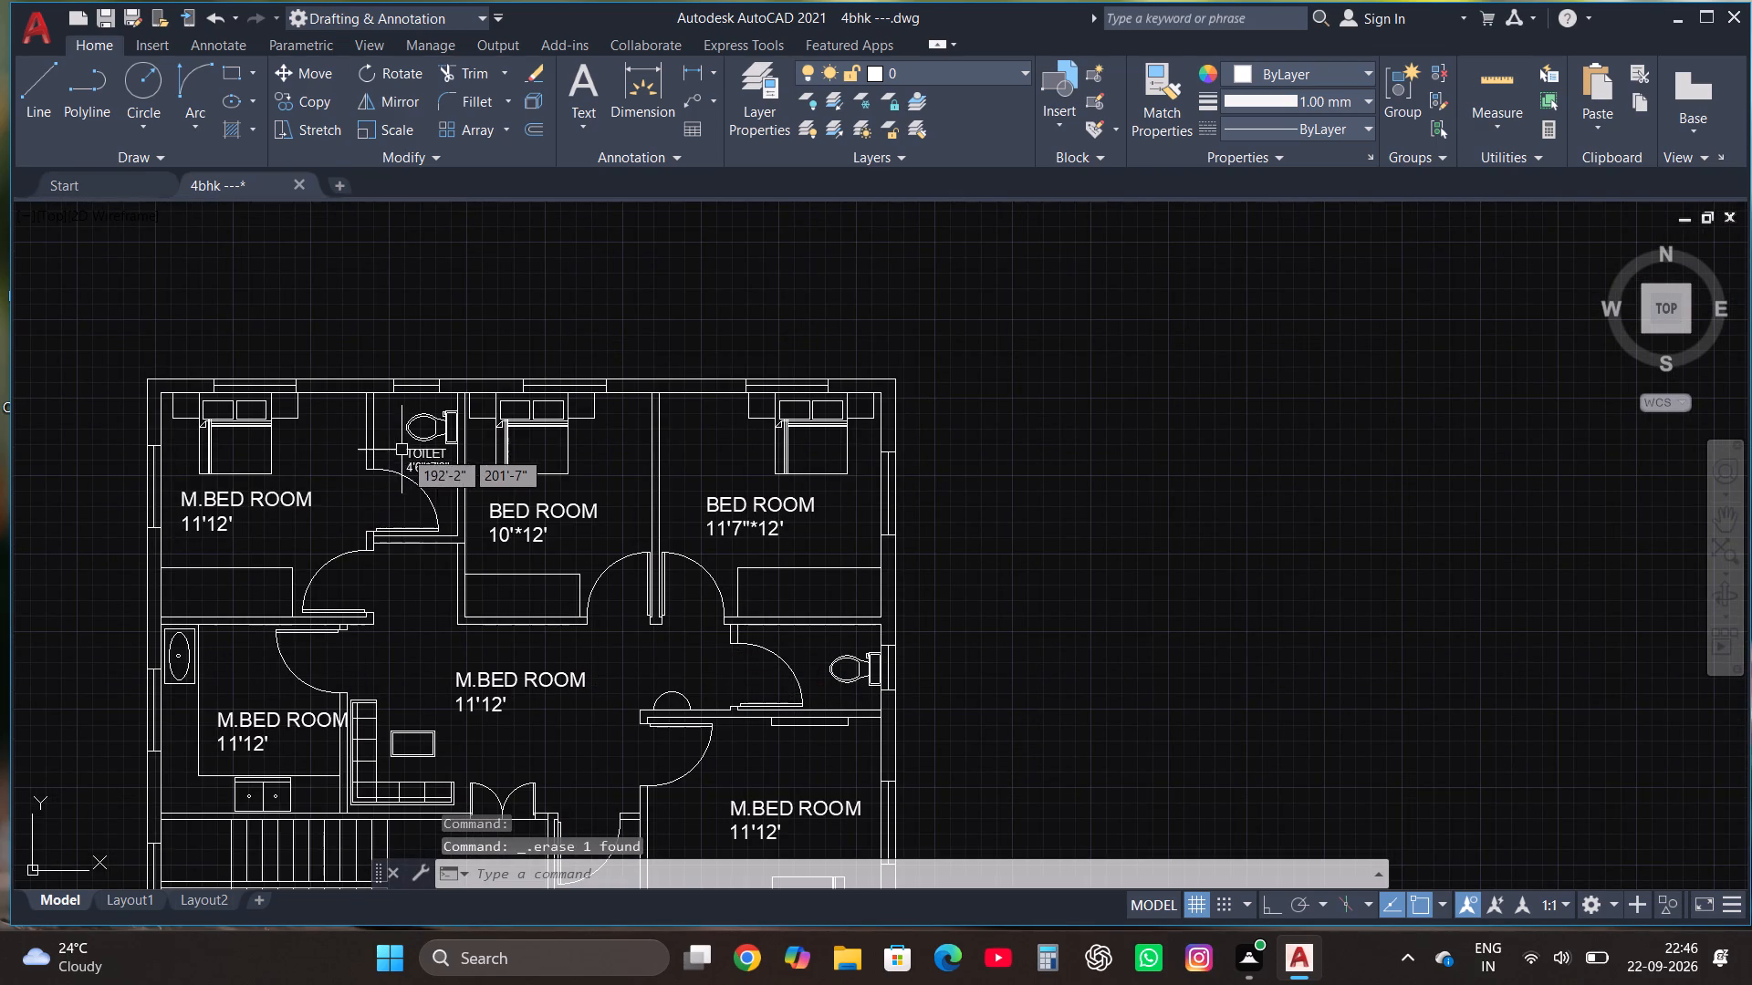
# Copy the north TOILET label in multiple mode into the east toilet and above the semicircular wash basin.
pyautogui.click(422, 468)
pyautogui.click(297, 99)
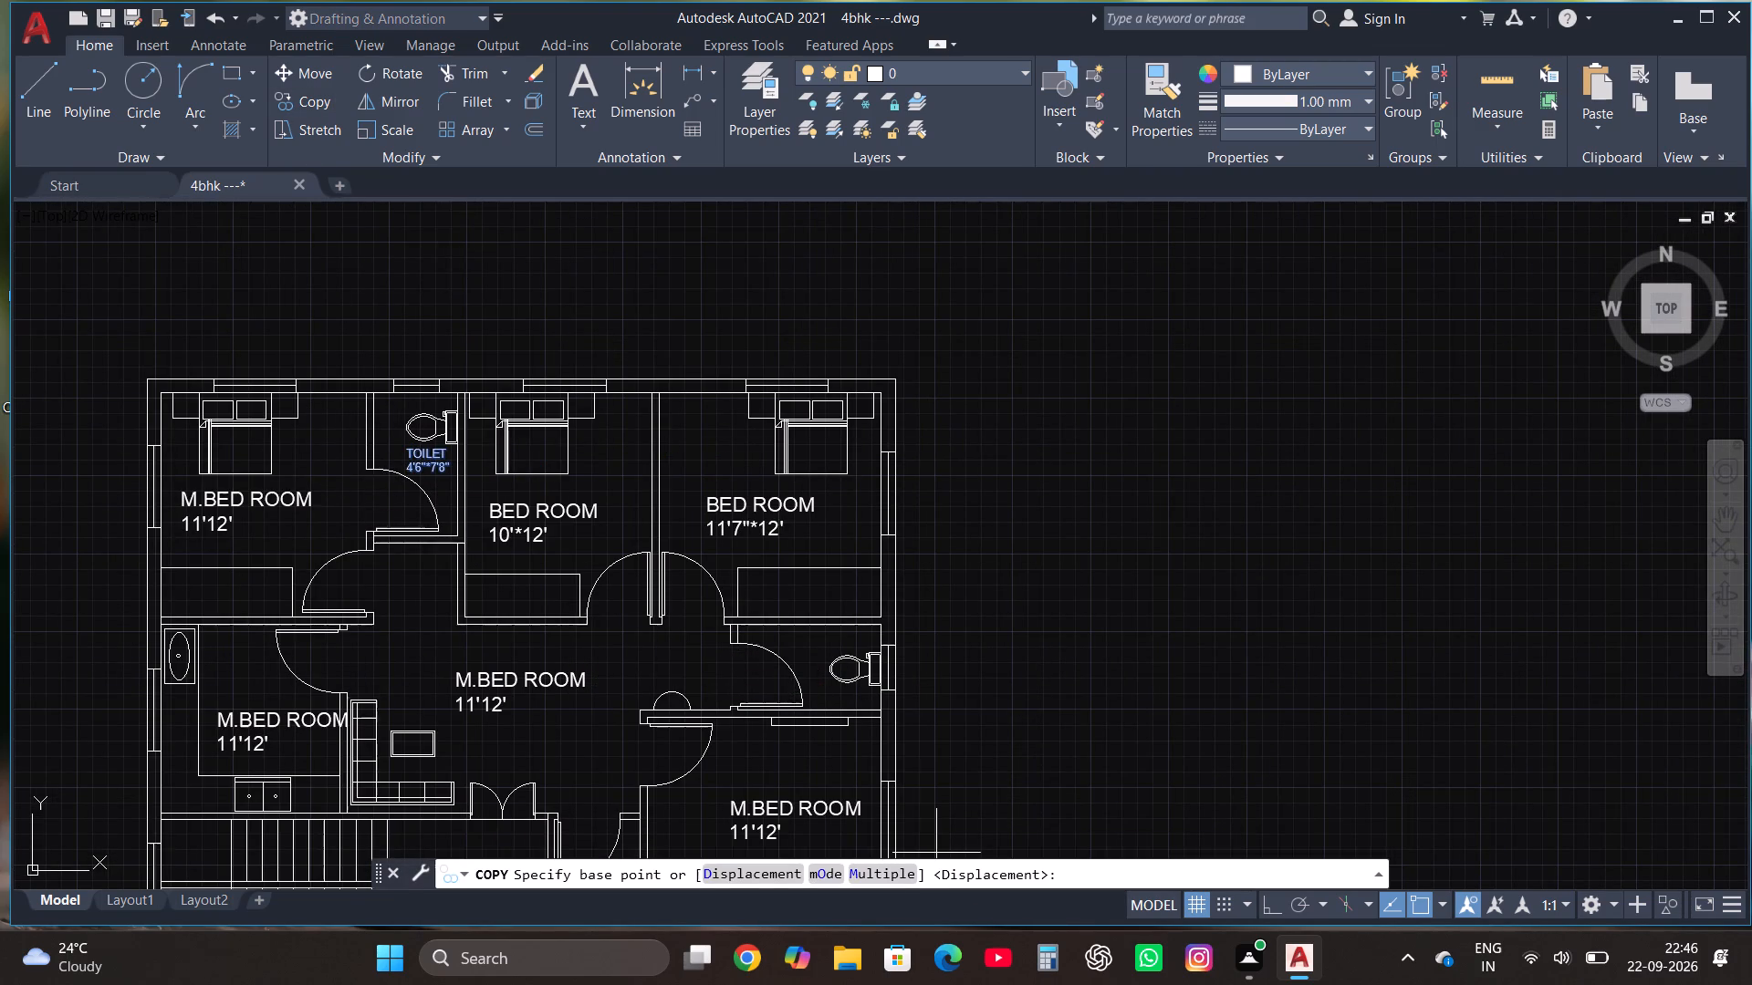
pyautogui.click(868, 878)
pyautogui.click(433, 459)
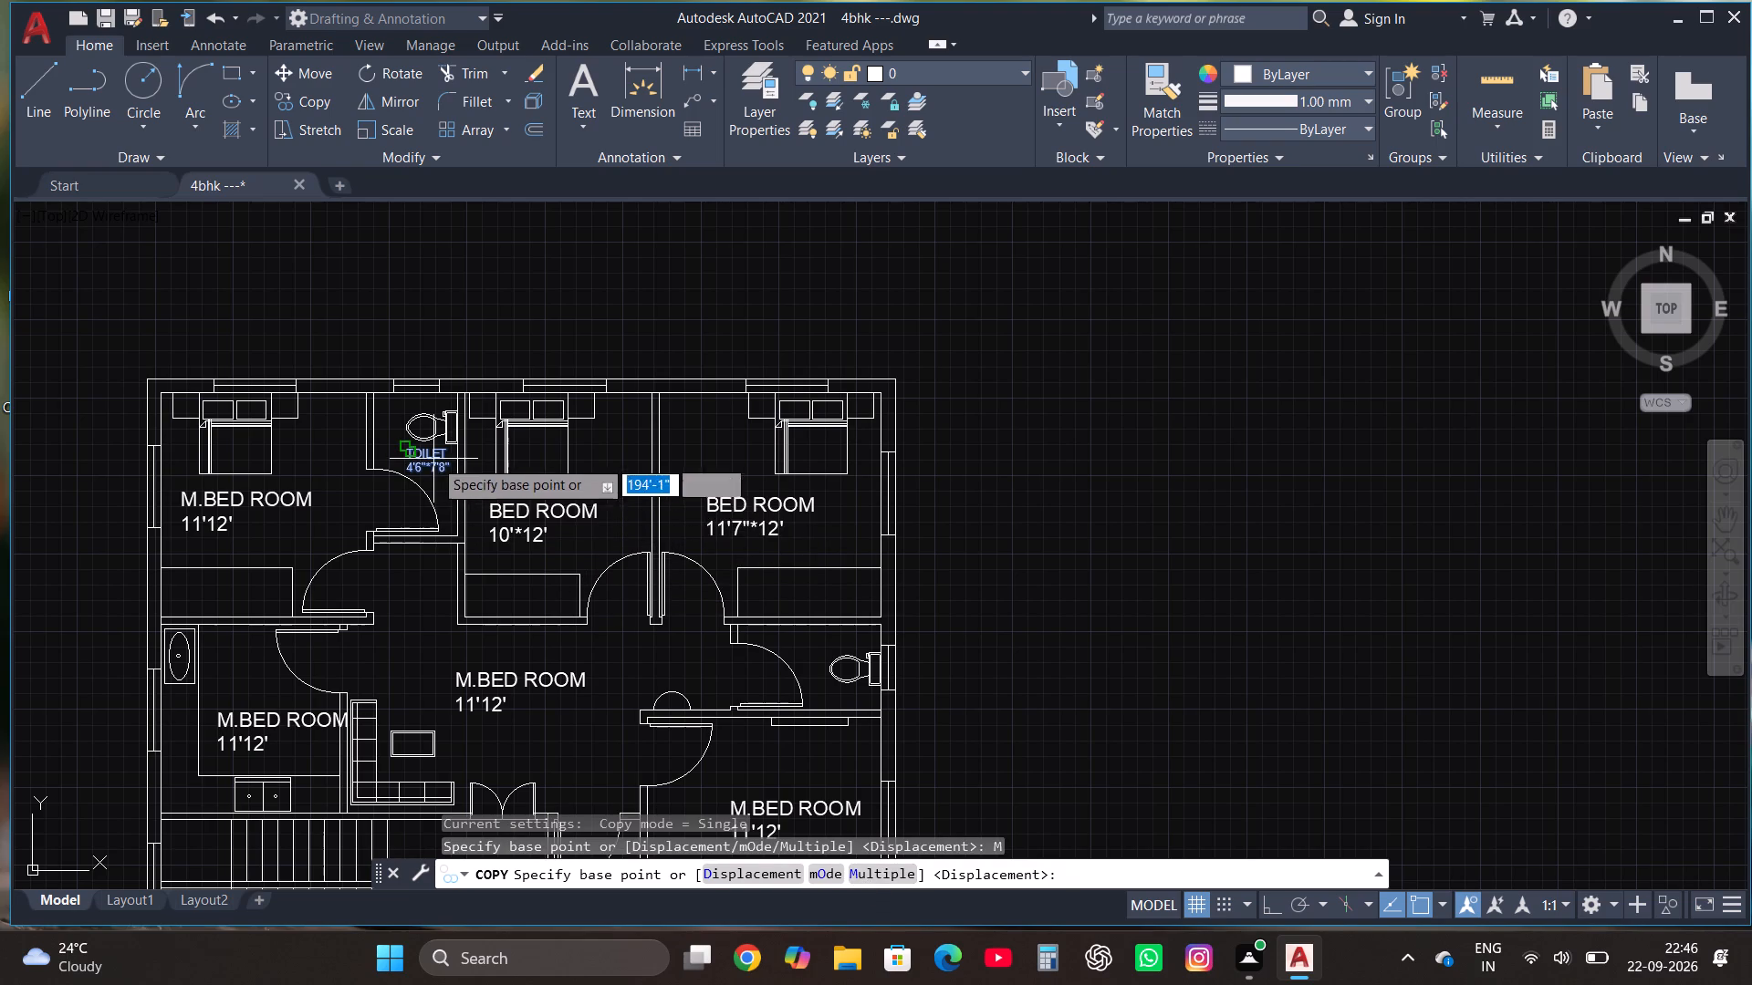
pyautogui.click(794, 632)
pyautogui.click(647, 659)
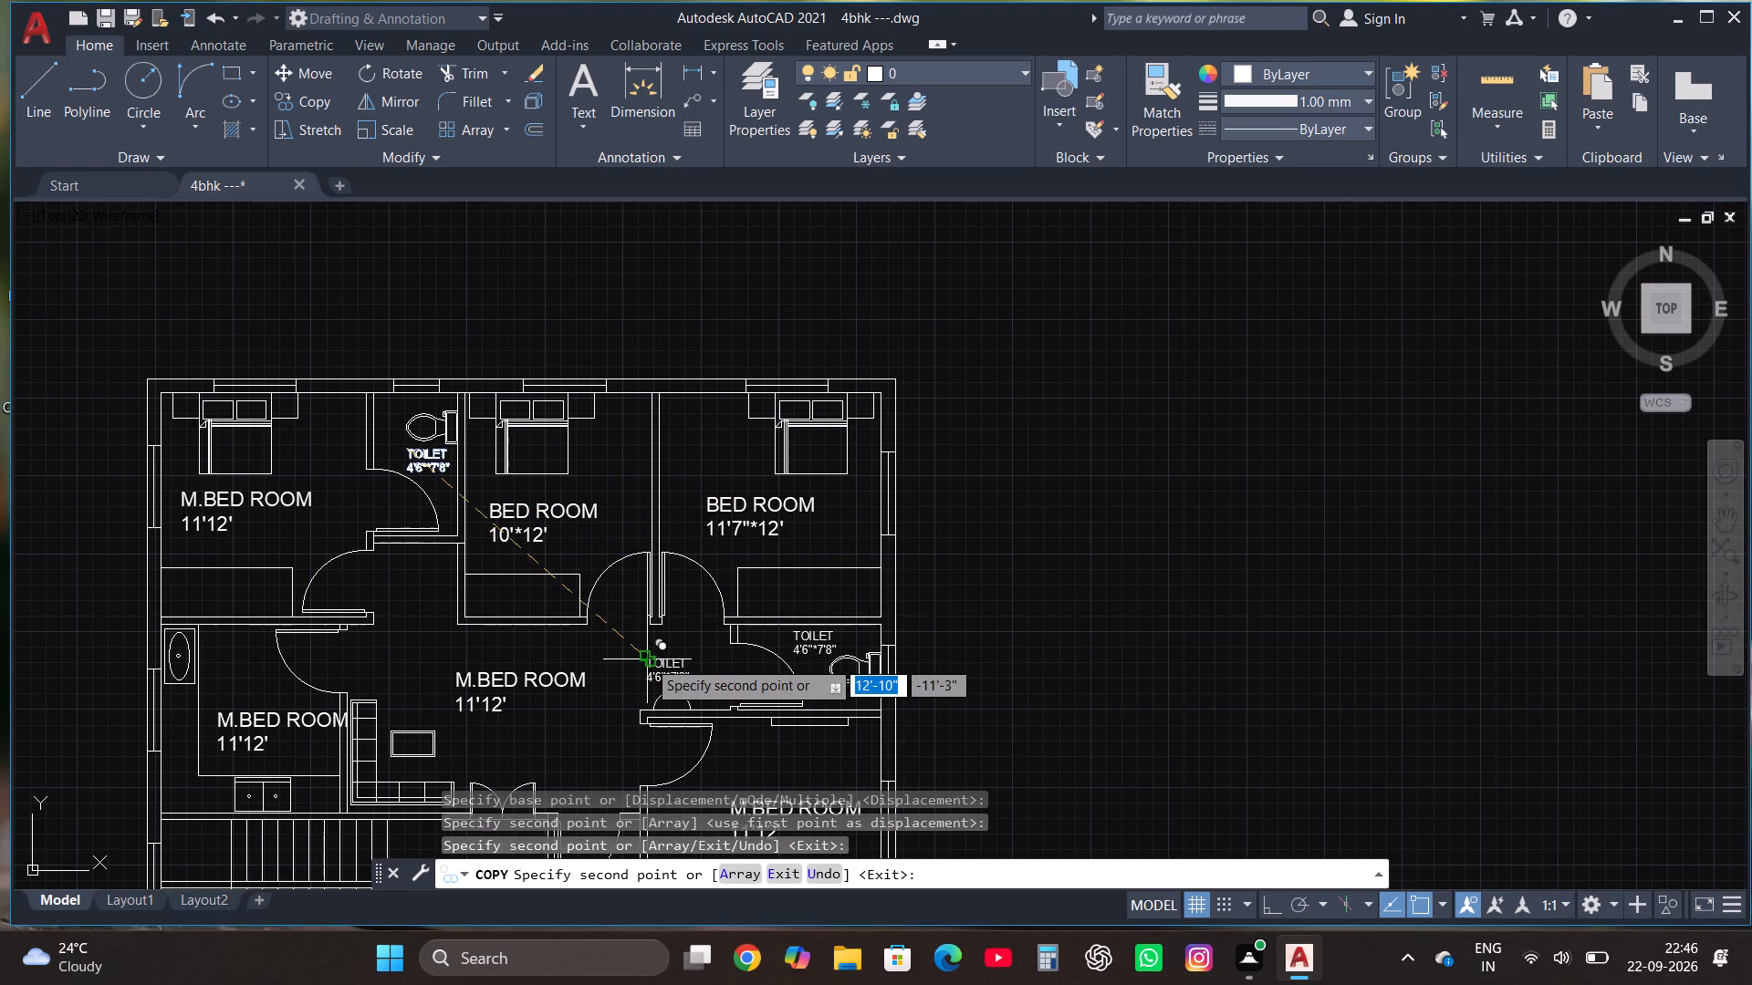
pyautogui.press('Escape')
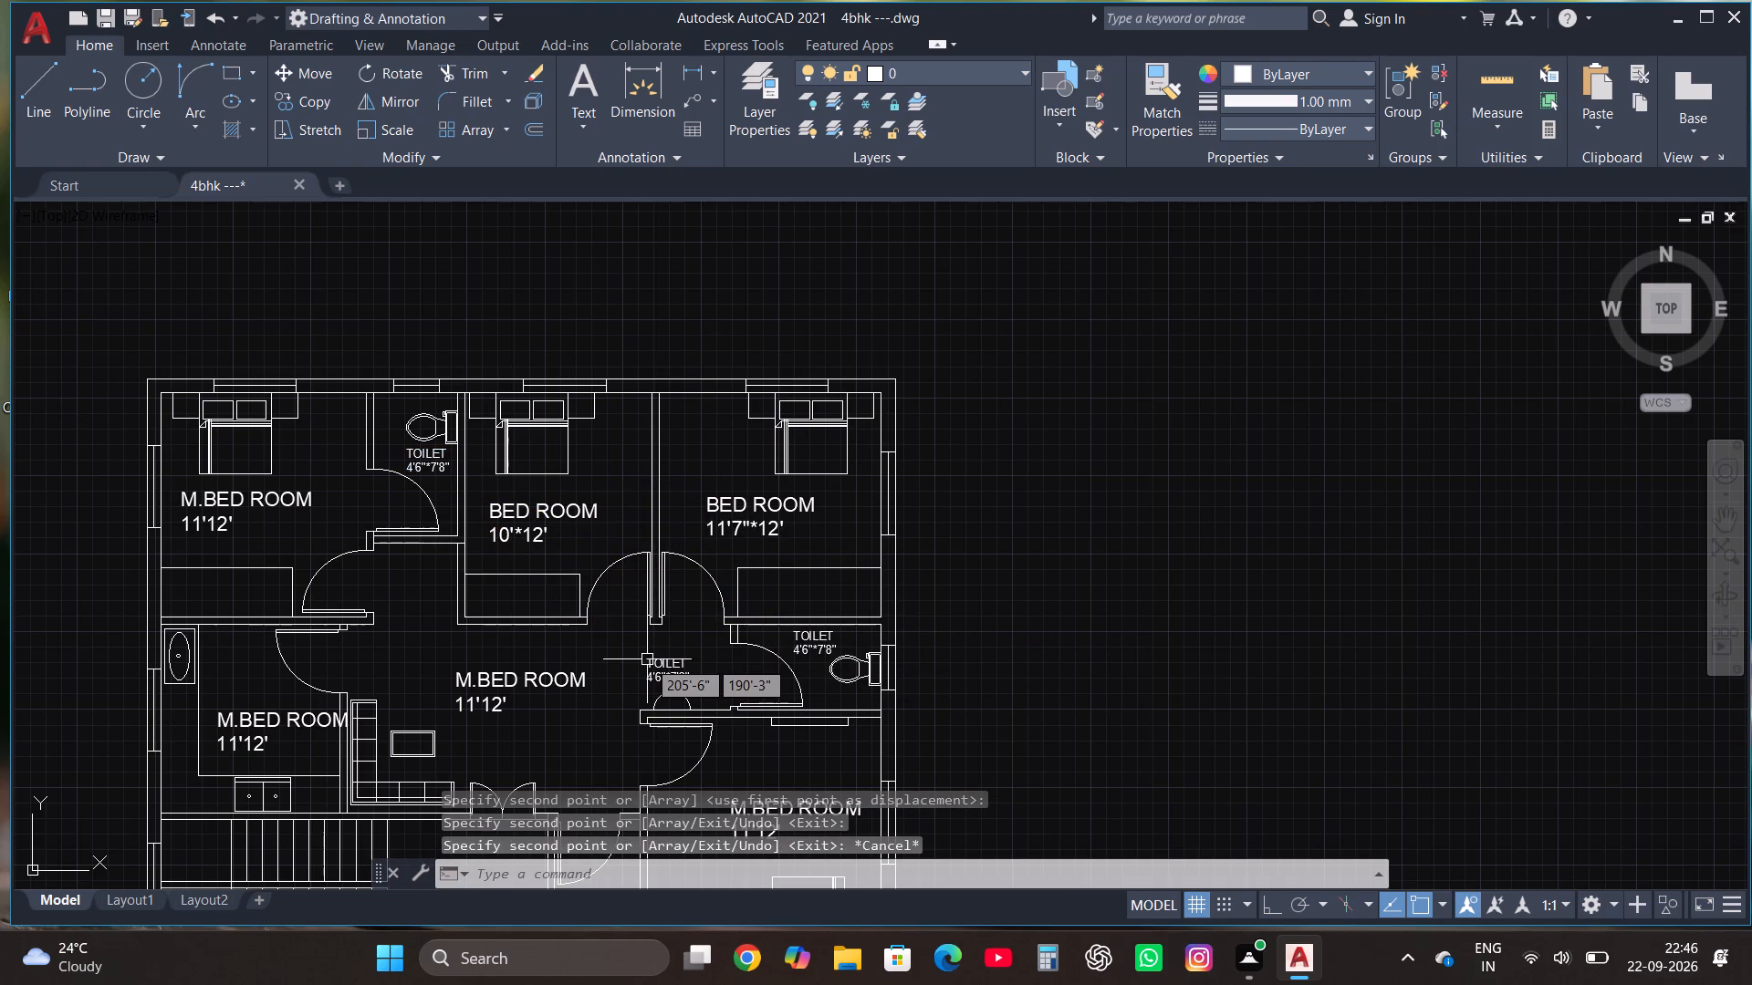
# Set the size line of the east toilet's label to 7'8"*4'7" and finish the text edit.
pyautogui.click(810, 652)
pyautogui.rightClick(810, 652)
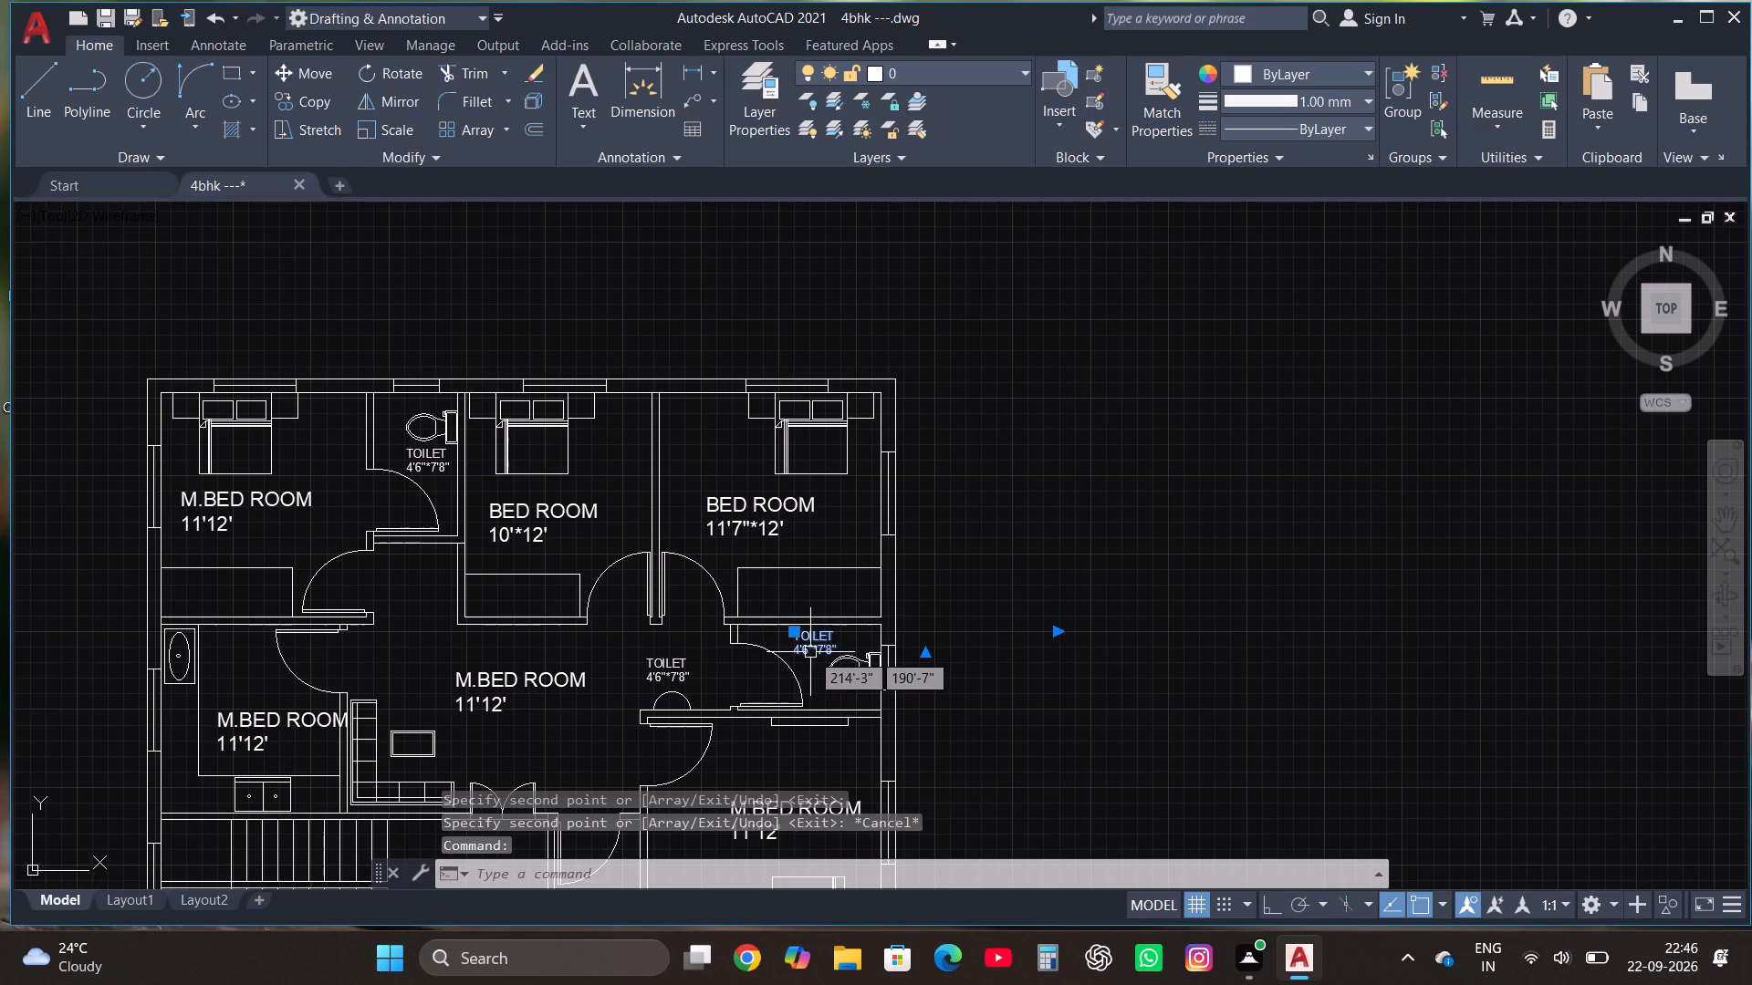
pyautogui.click(880, 95)
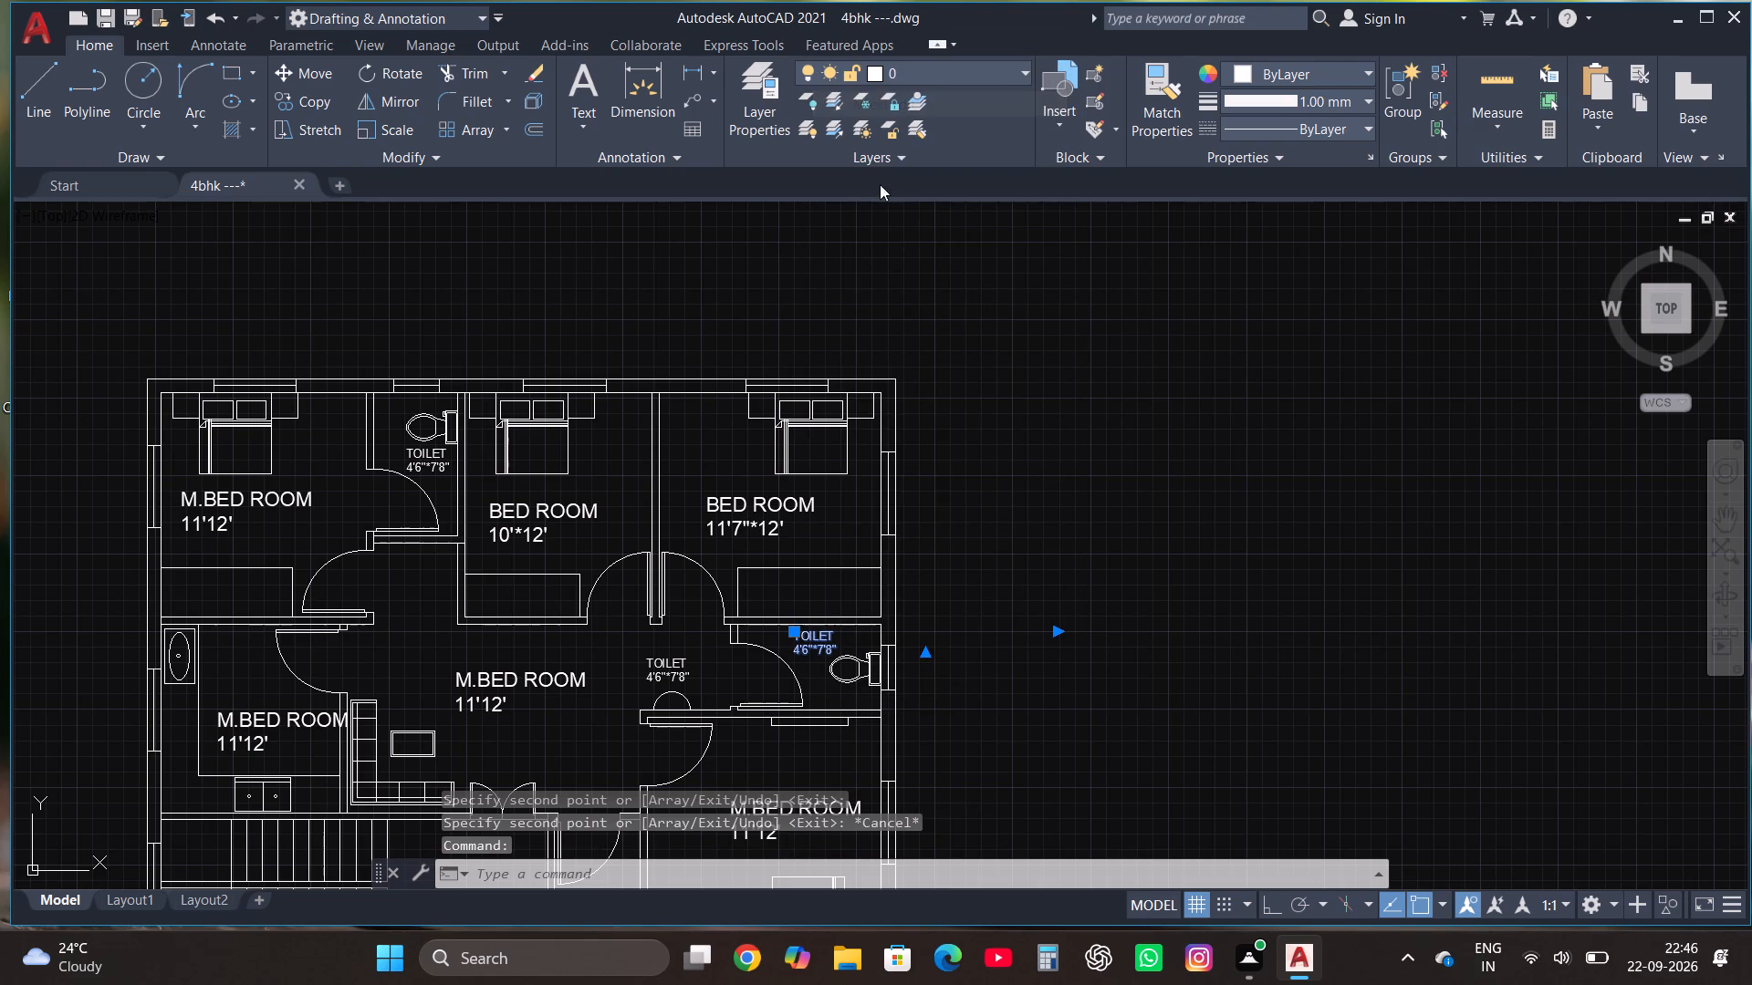
pyautogui.click(847, 652)
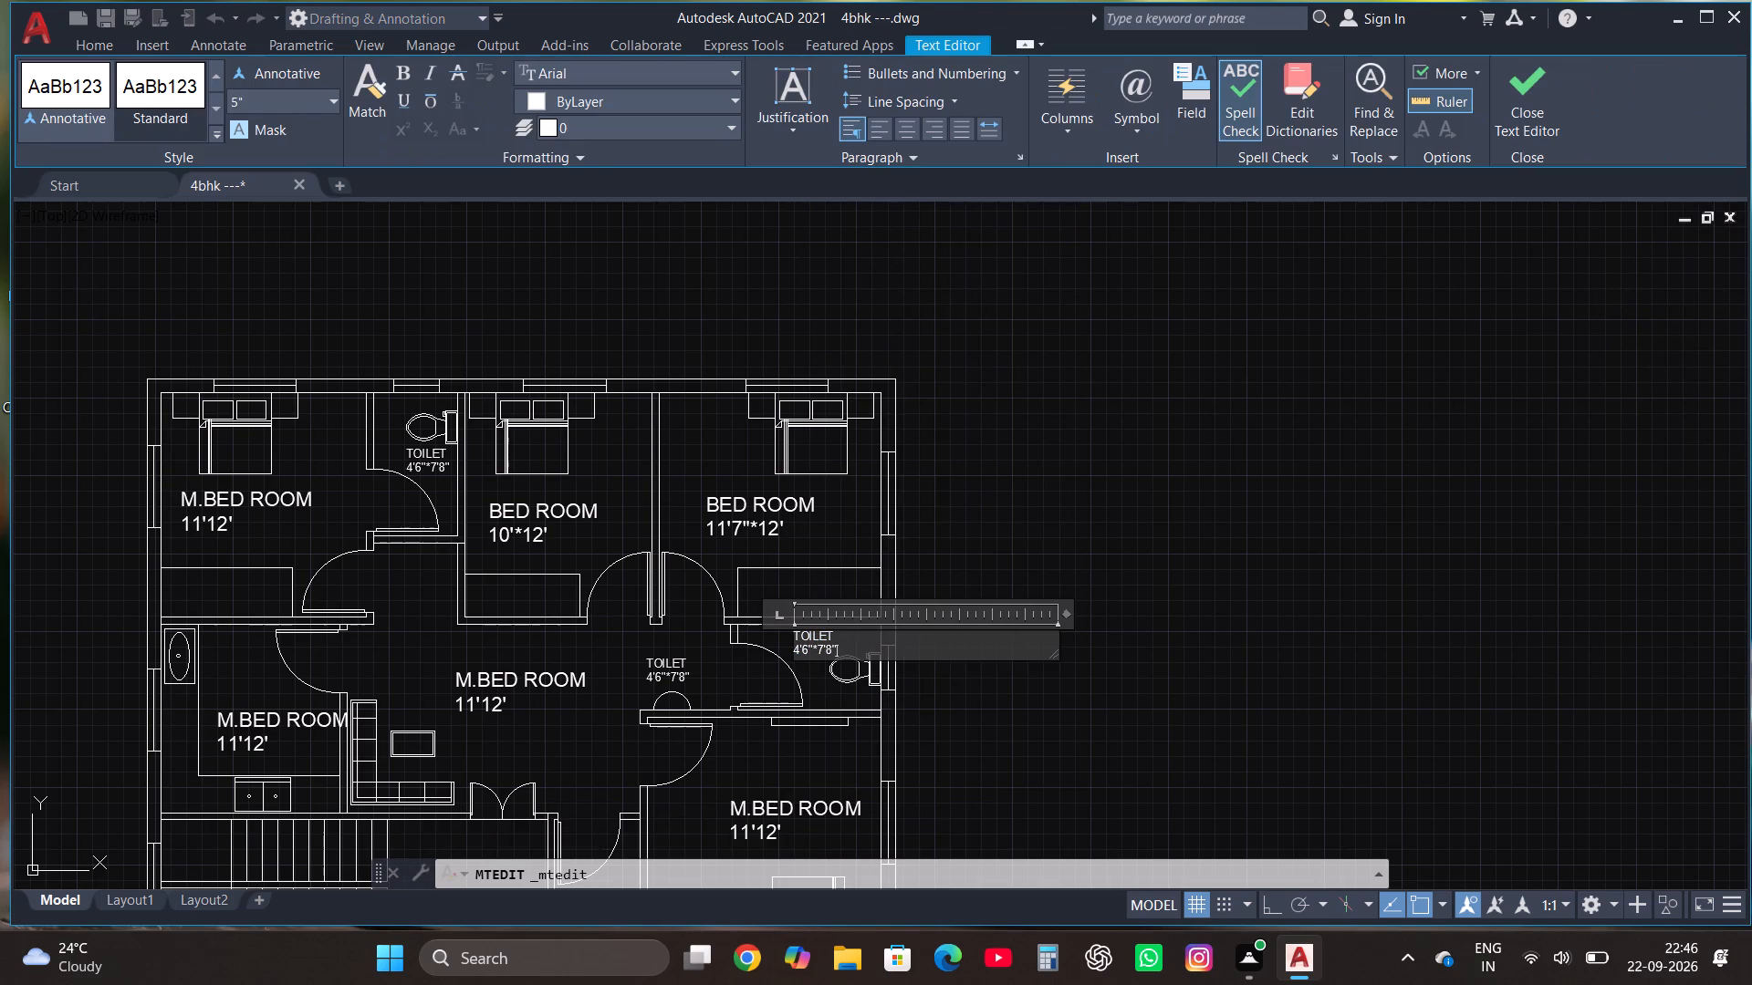
pyautogui.scroll(3, 819, 652)
pyautogui.click(797, 648)
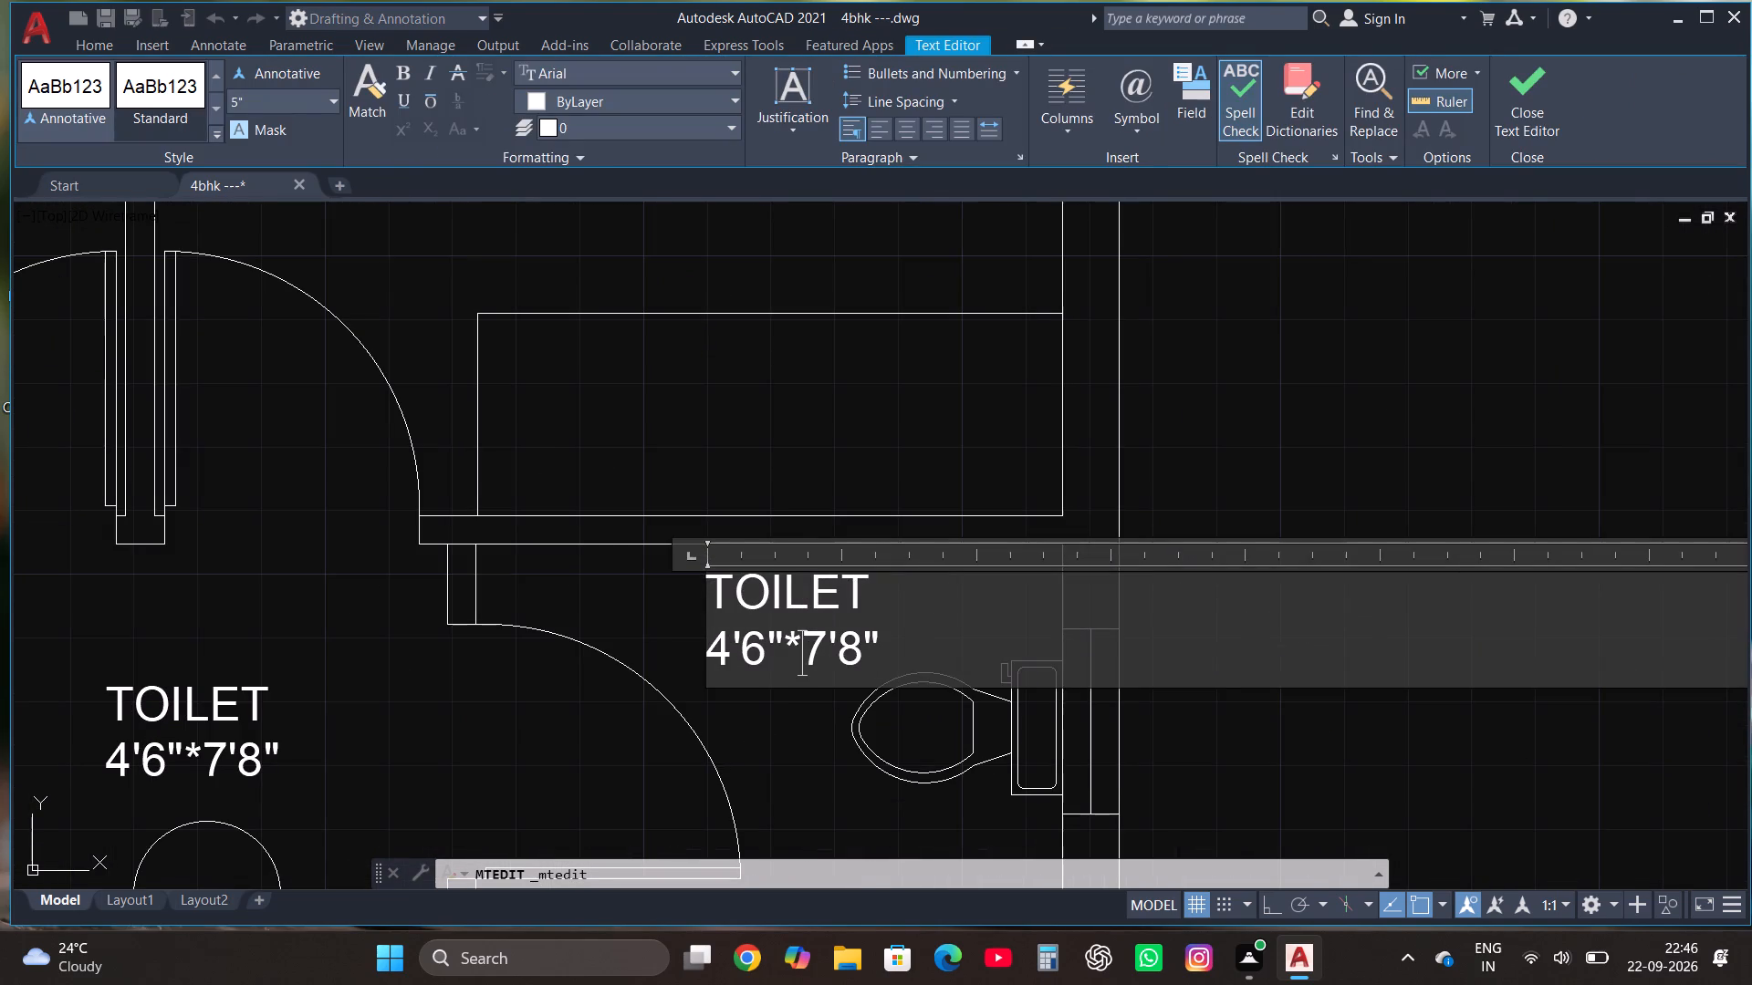
pyautogui.press('BackSpace')
pyautogui.press('BackSpace')
pyautogui.press('BackSpace')
pyautogui.press('BackSpace')
pyautogui.press('BackSpace')
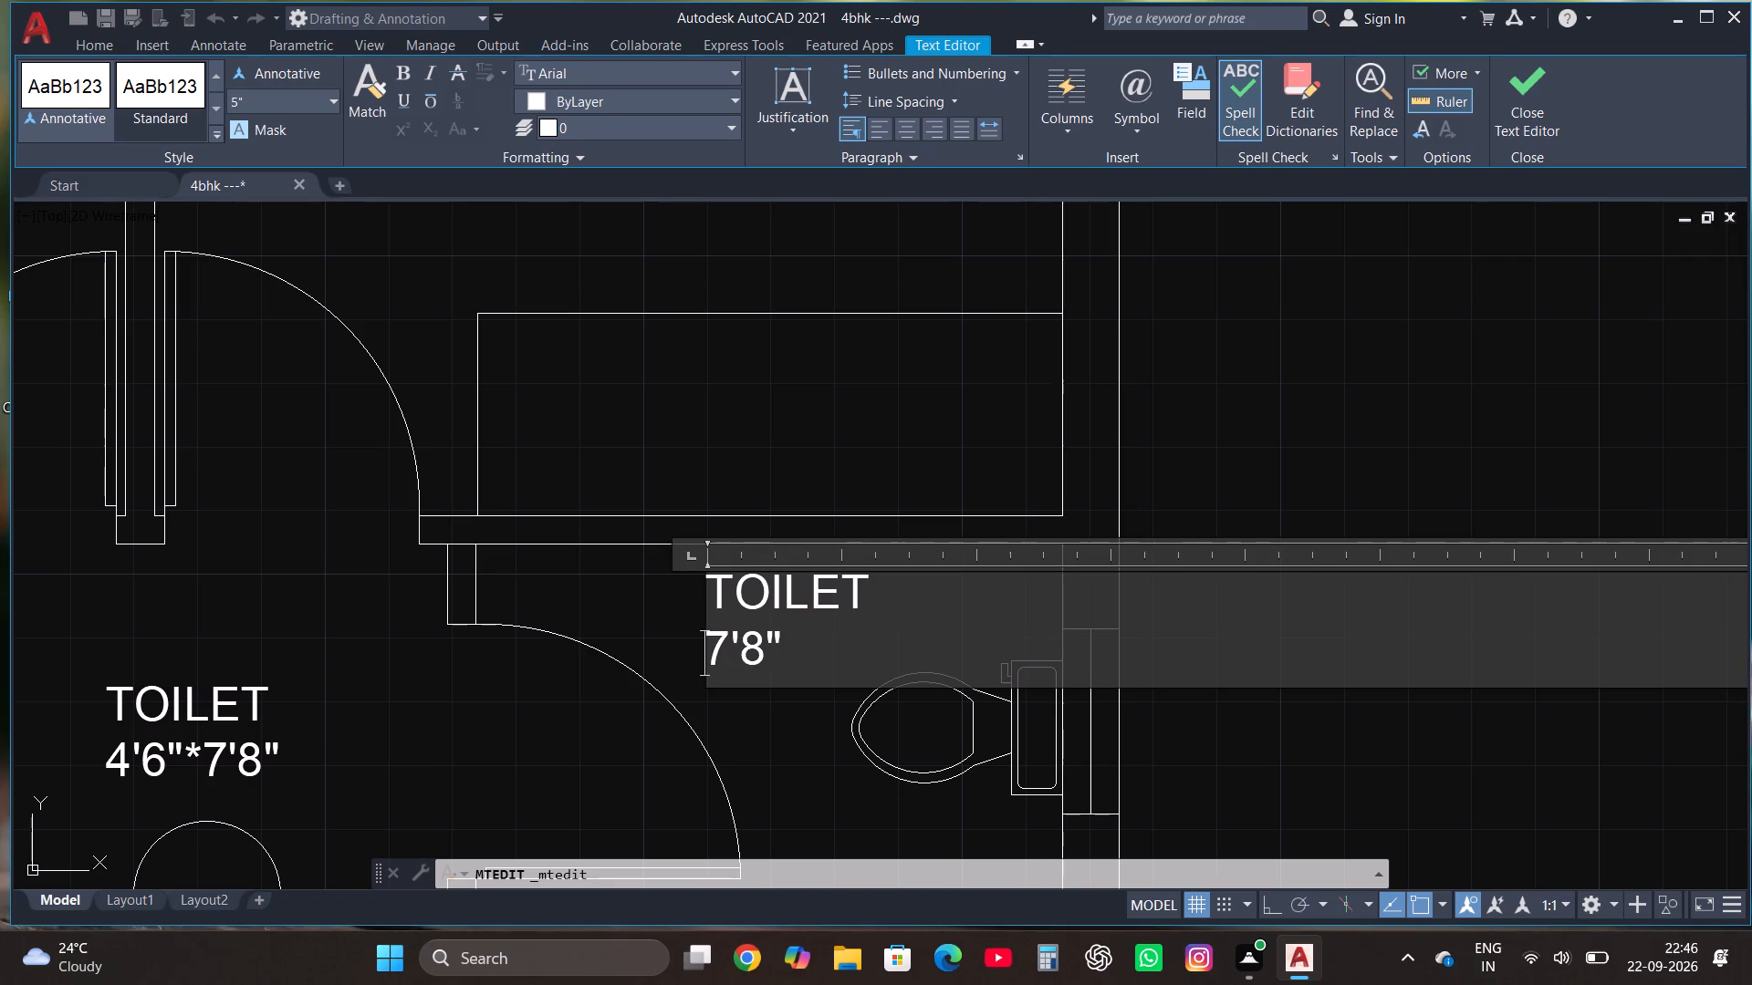
pyautogui.click(849, 672)
pyautogui.press('*')
pyautogui.write('4\'7"')
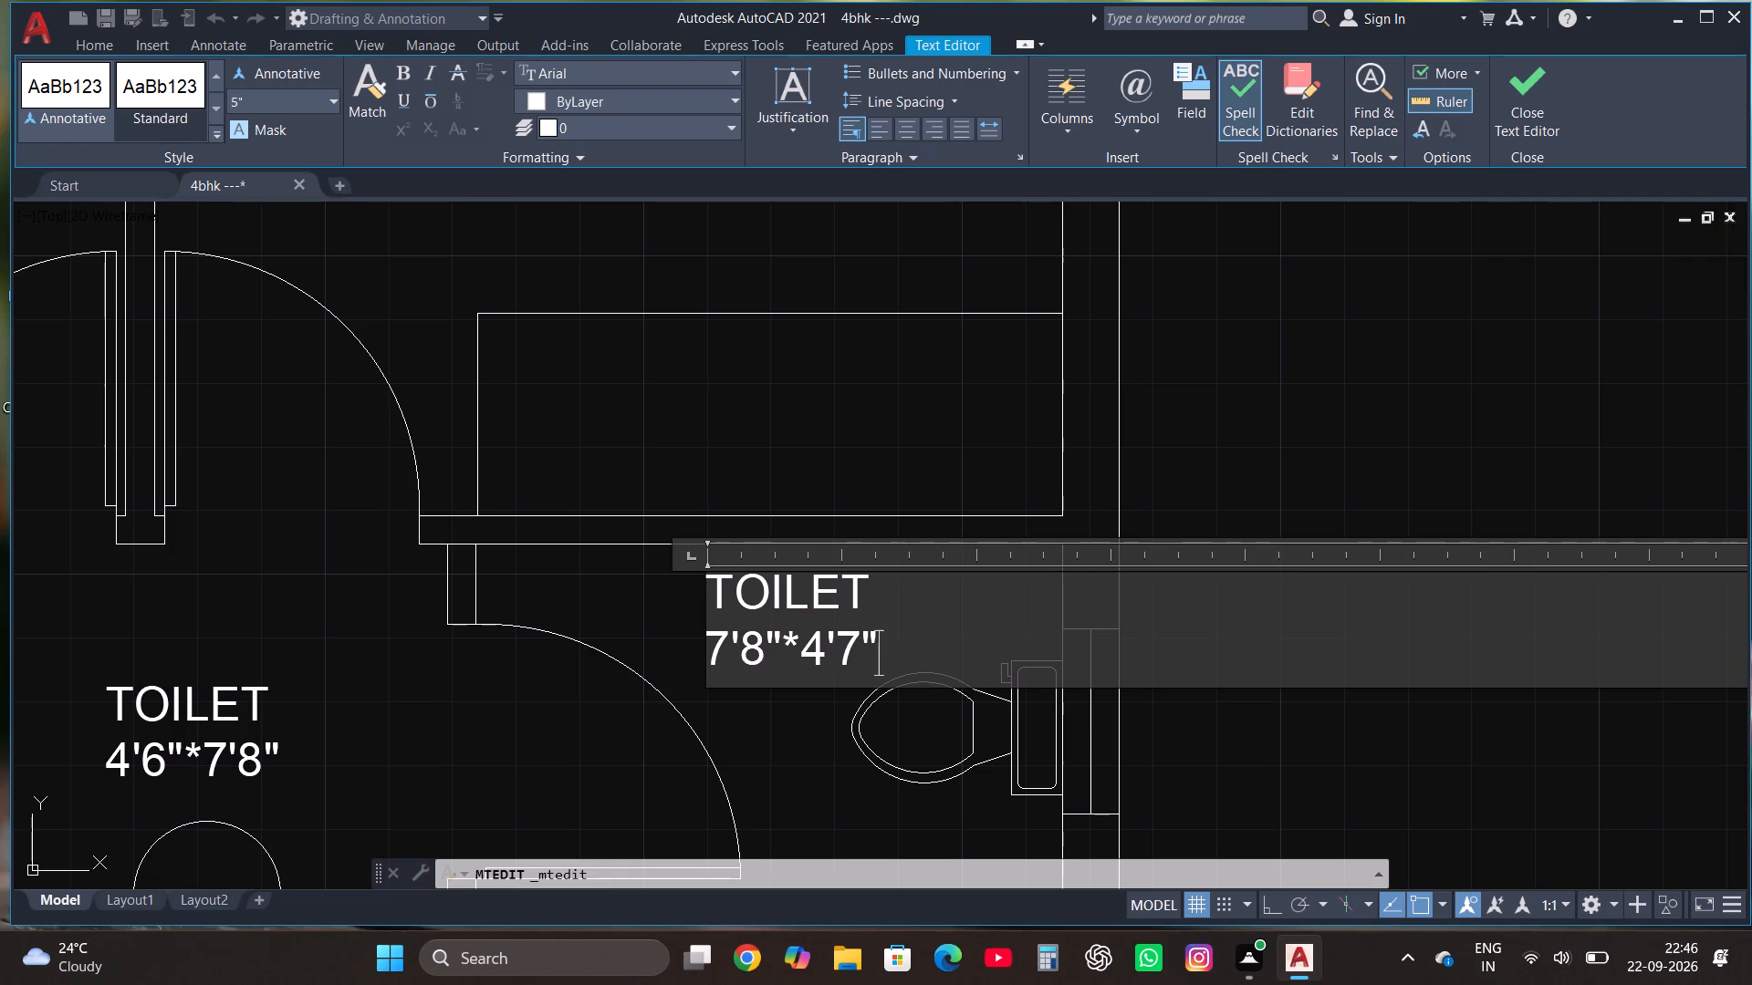
pyautogui.click(1529, 87)
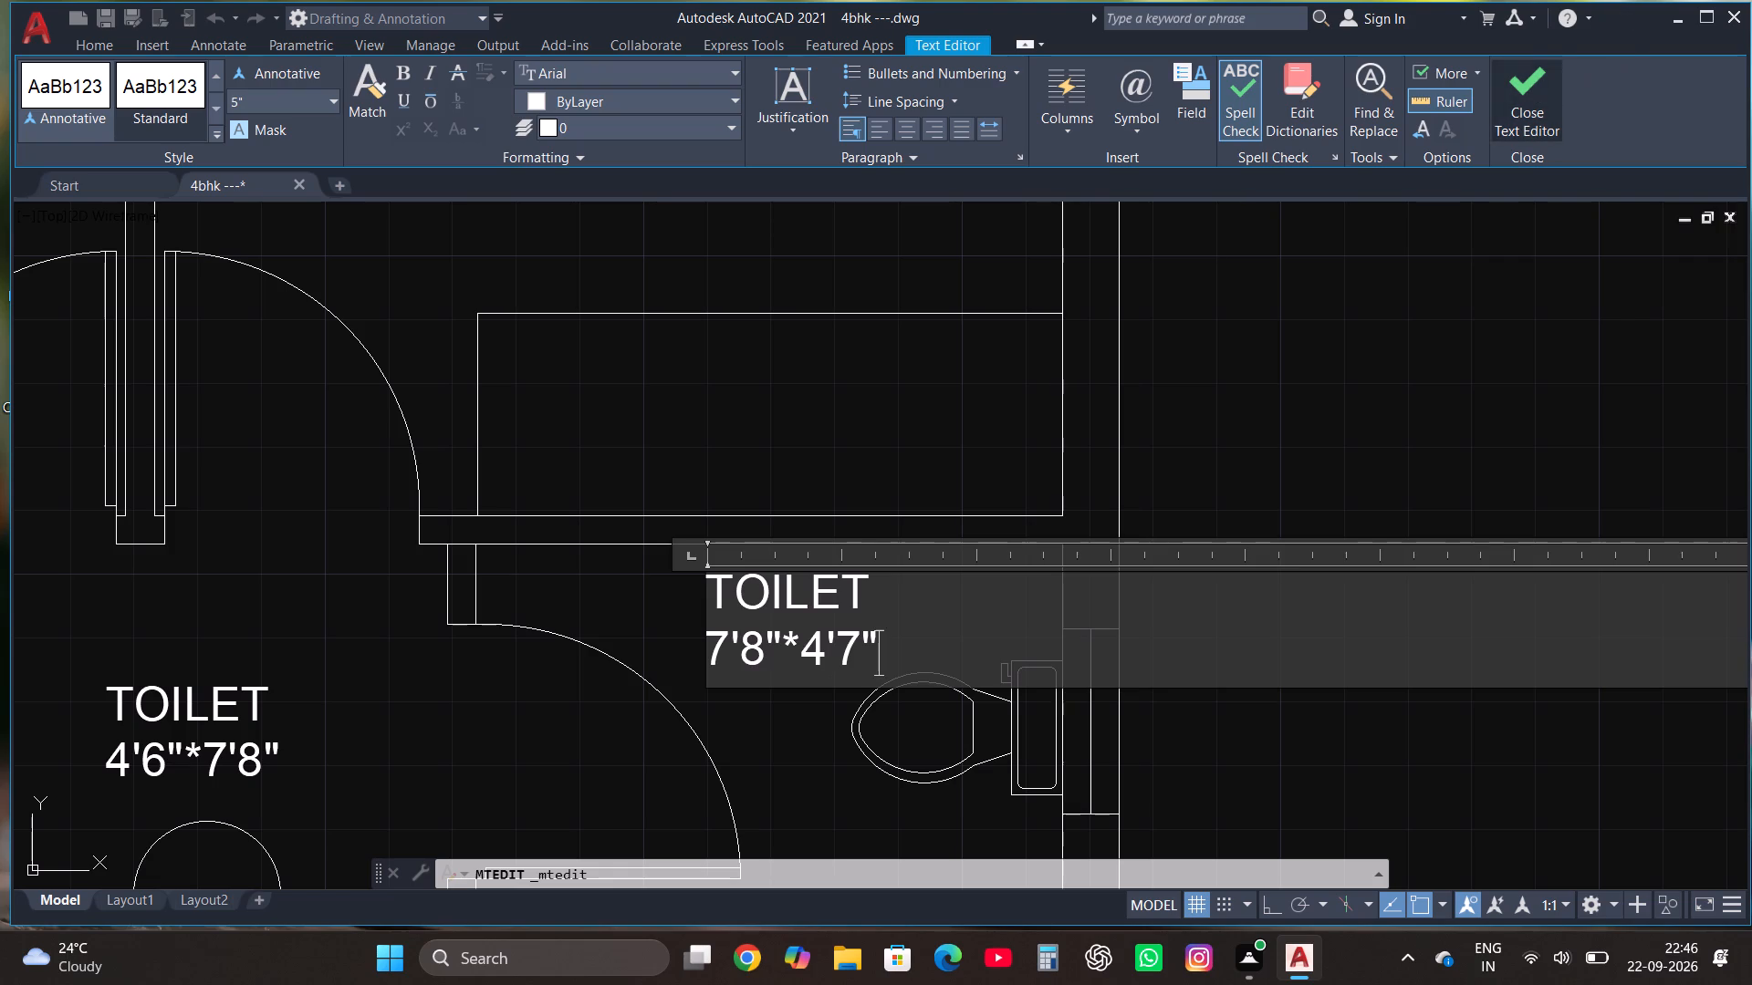
# Replace the whole text of the copied toilet label above the basin with WASH BASIN and finish the text edit.
pyautogui.scroll(-2, 991, 366)
pyautogui.scroll(2, 656, 527)
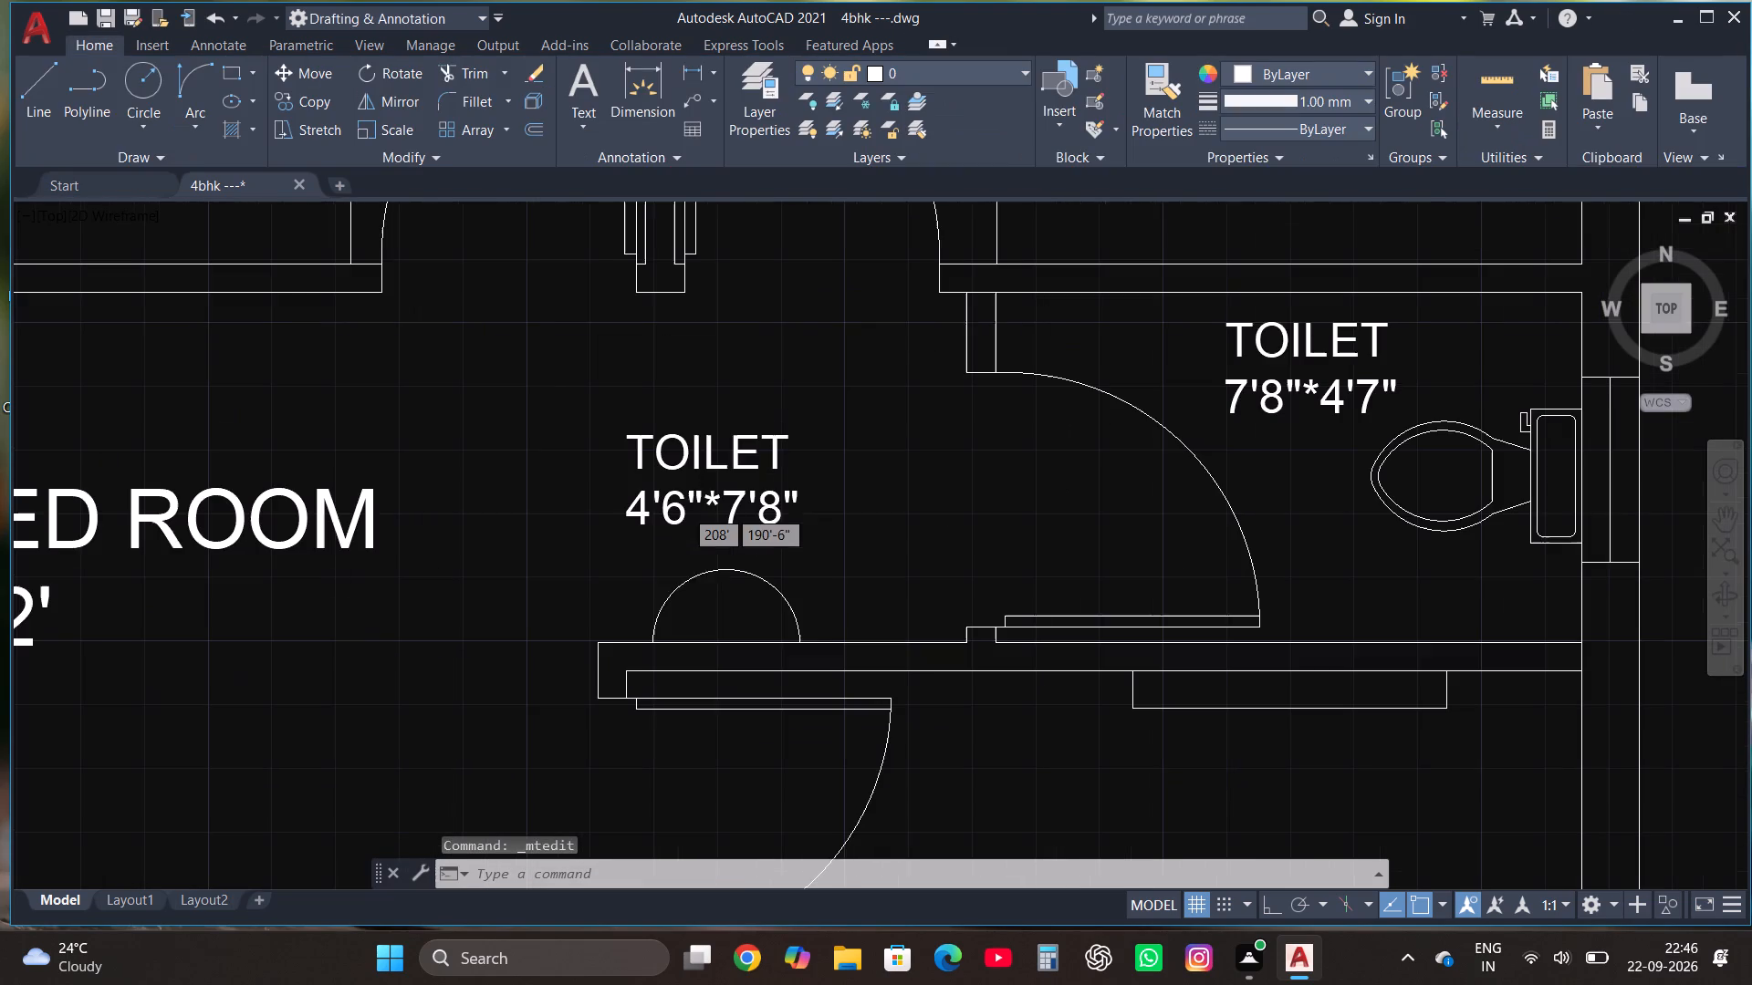
pyautogui.click(714, 494)
pyautogui.rightClick(713, 494)
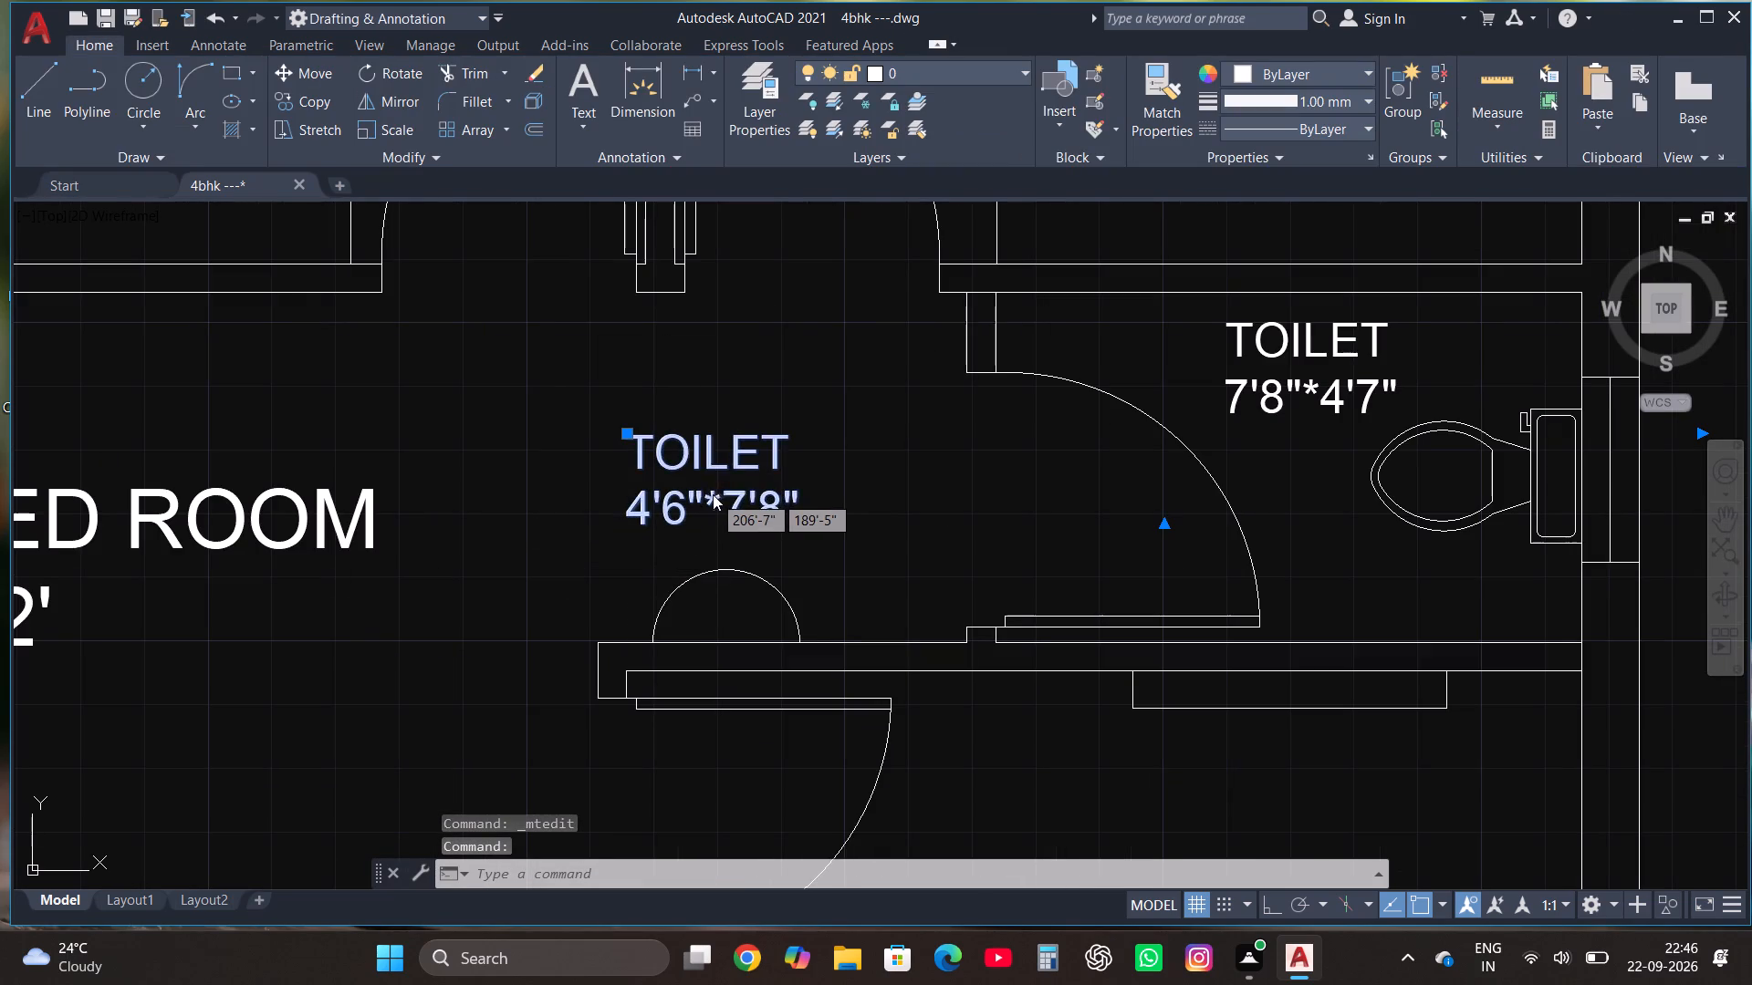
pyautogui.click(806, 369)
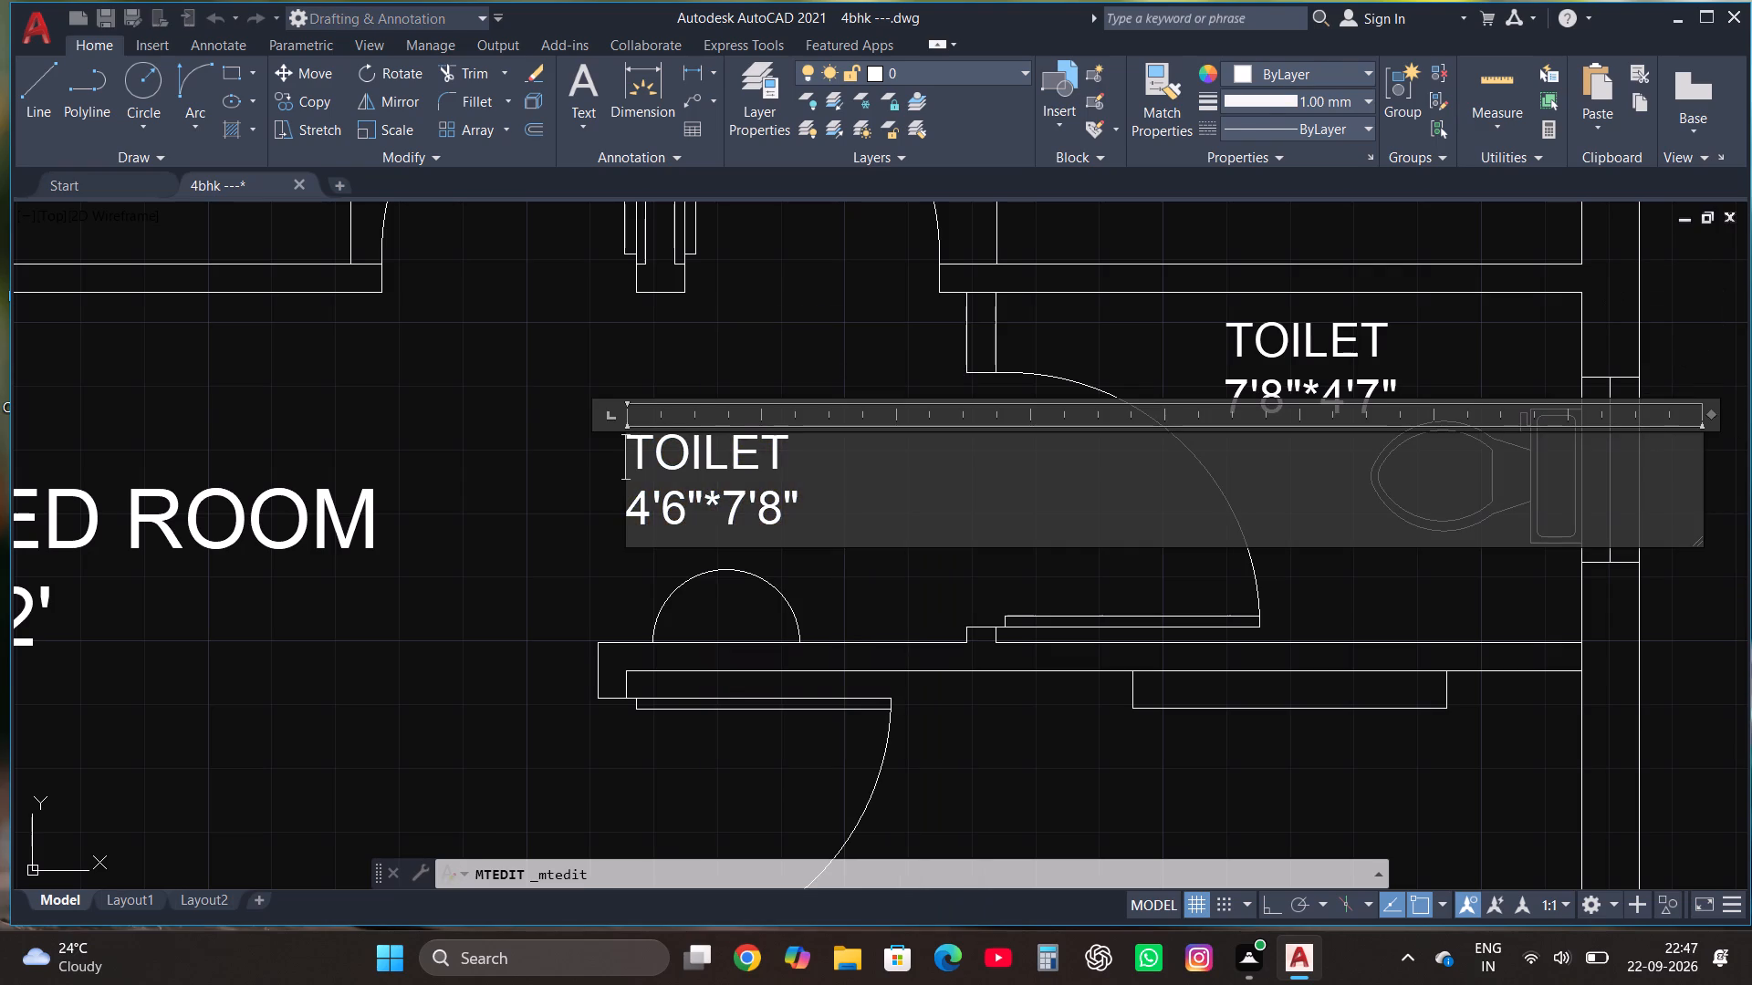
pyautogui.click(801, 503)
pyautogui.press('BackSpace')
pyautogui.press('BackSpace')
pyautogui.press('BackSpace')
pyautogui.press('BackSpace')
pyautogui.press('BackSpace')
pyautogui.press('BackSpace')
pyautogui.press('BackSpace')
pyautogui.press('BackSpace')
pyautogui.press('BackSpace')
pyautogui.press('BackSpace')
pyautogui.press('BackSpace')
pyautogui.press('BackSpace')
pyautogui.press('BackSpace')
pyautogui.press('BackSpace')
pyautogui.press('BackSpace')
pyautogui.press('BackSpace')
pyautogui.press('BackSpace')
pyautogui.press('BackSpace')
pyautogui.press('BackSpace')
pyautogui.press('BackSpace')
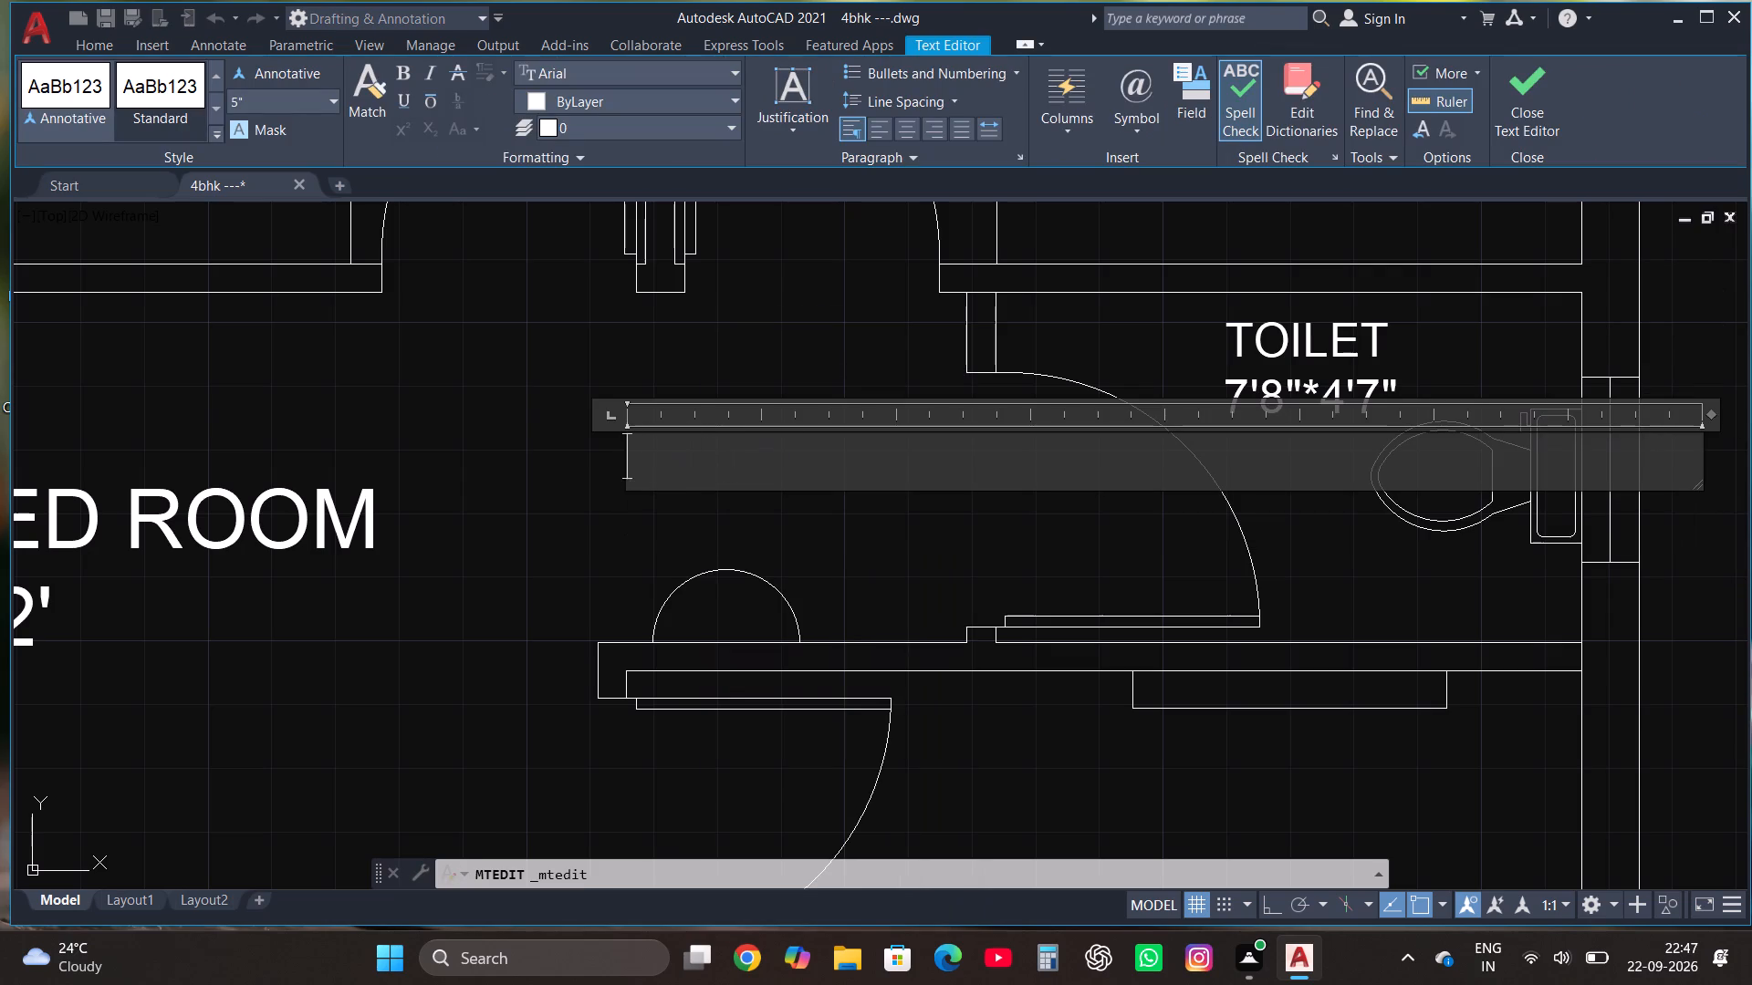
pyautogui.write('WASG')
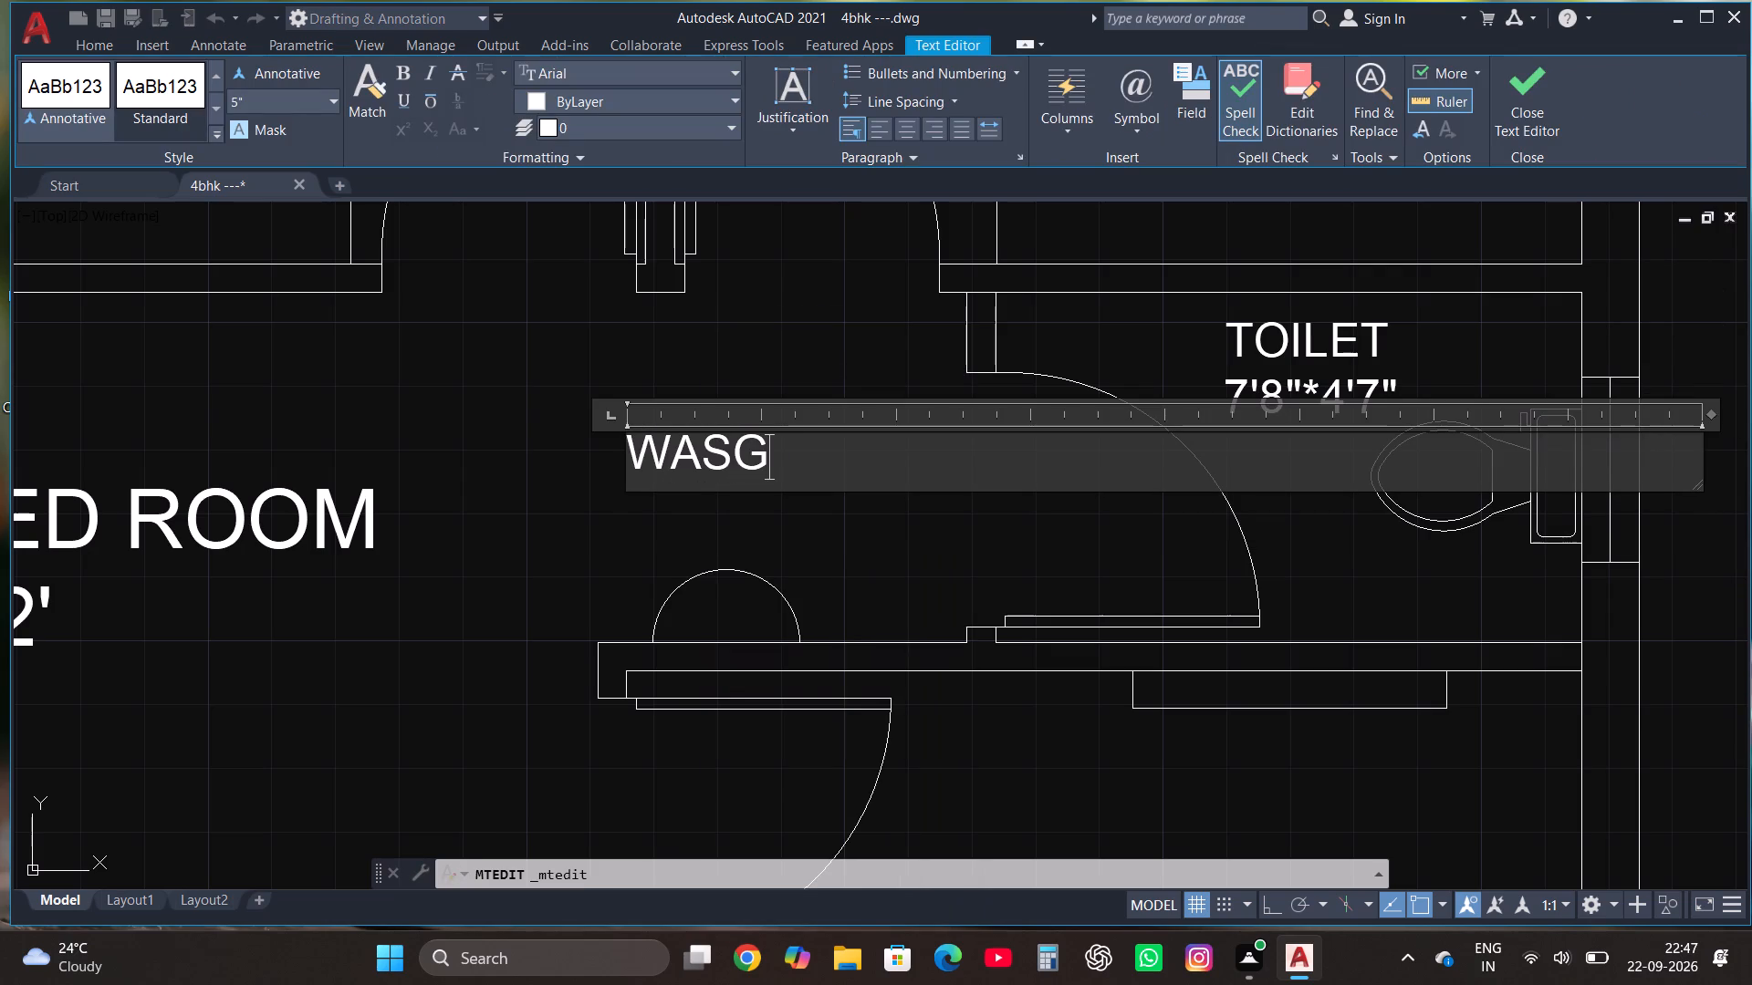
pyautogui.press('BackSpace')
pyautogui.write('H BASIN')
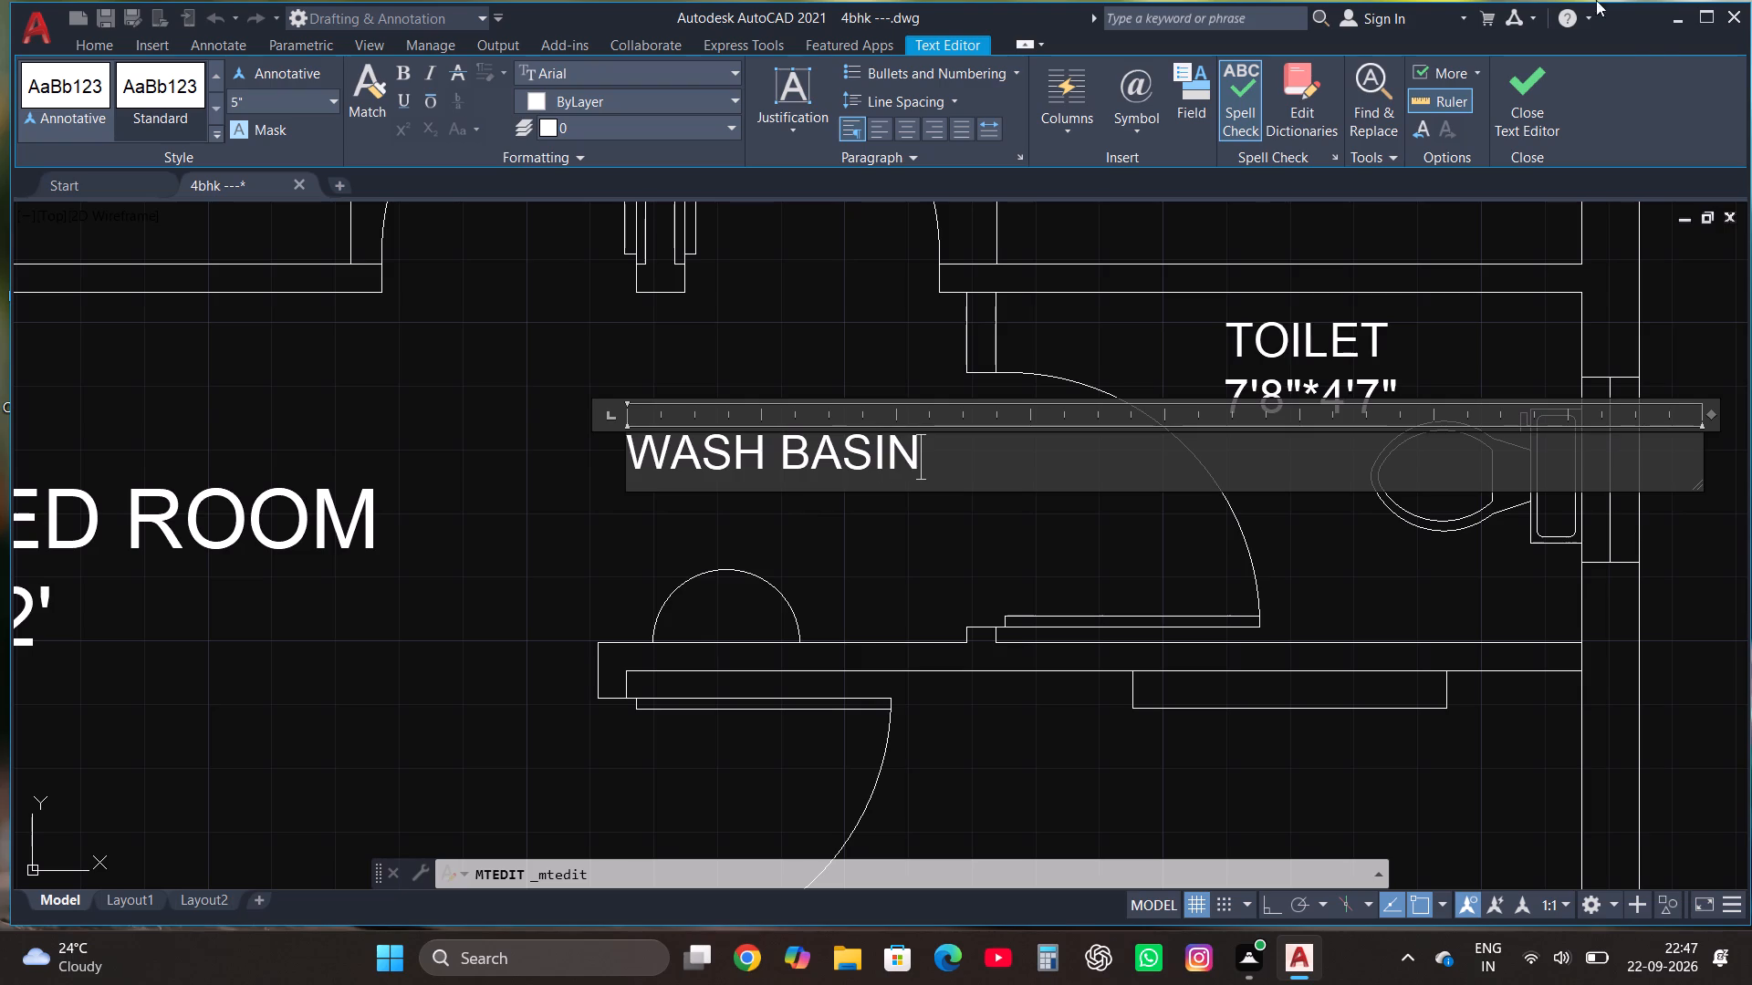
pyautogui.click(1545, 72)
# Replace the whole text of the central hall's M.BED ROOM label with DRAWING/DINING.
pyautogui.scroll(-2, 1162, 434)
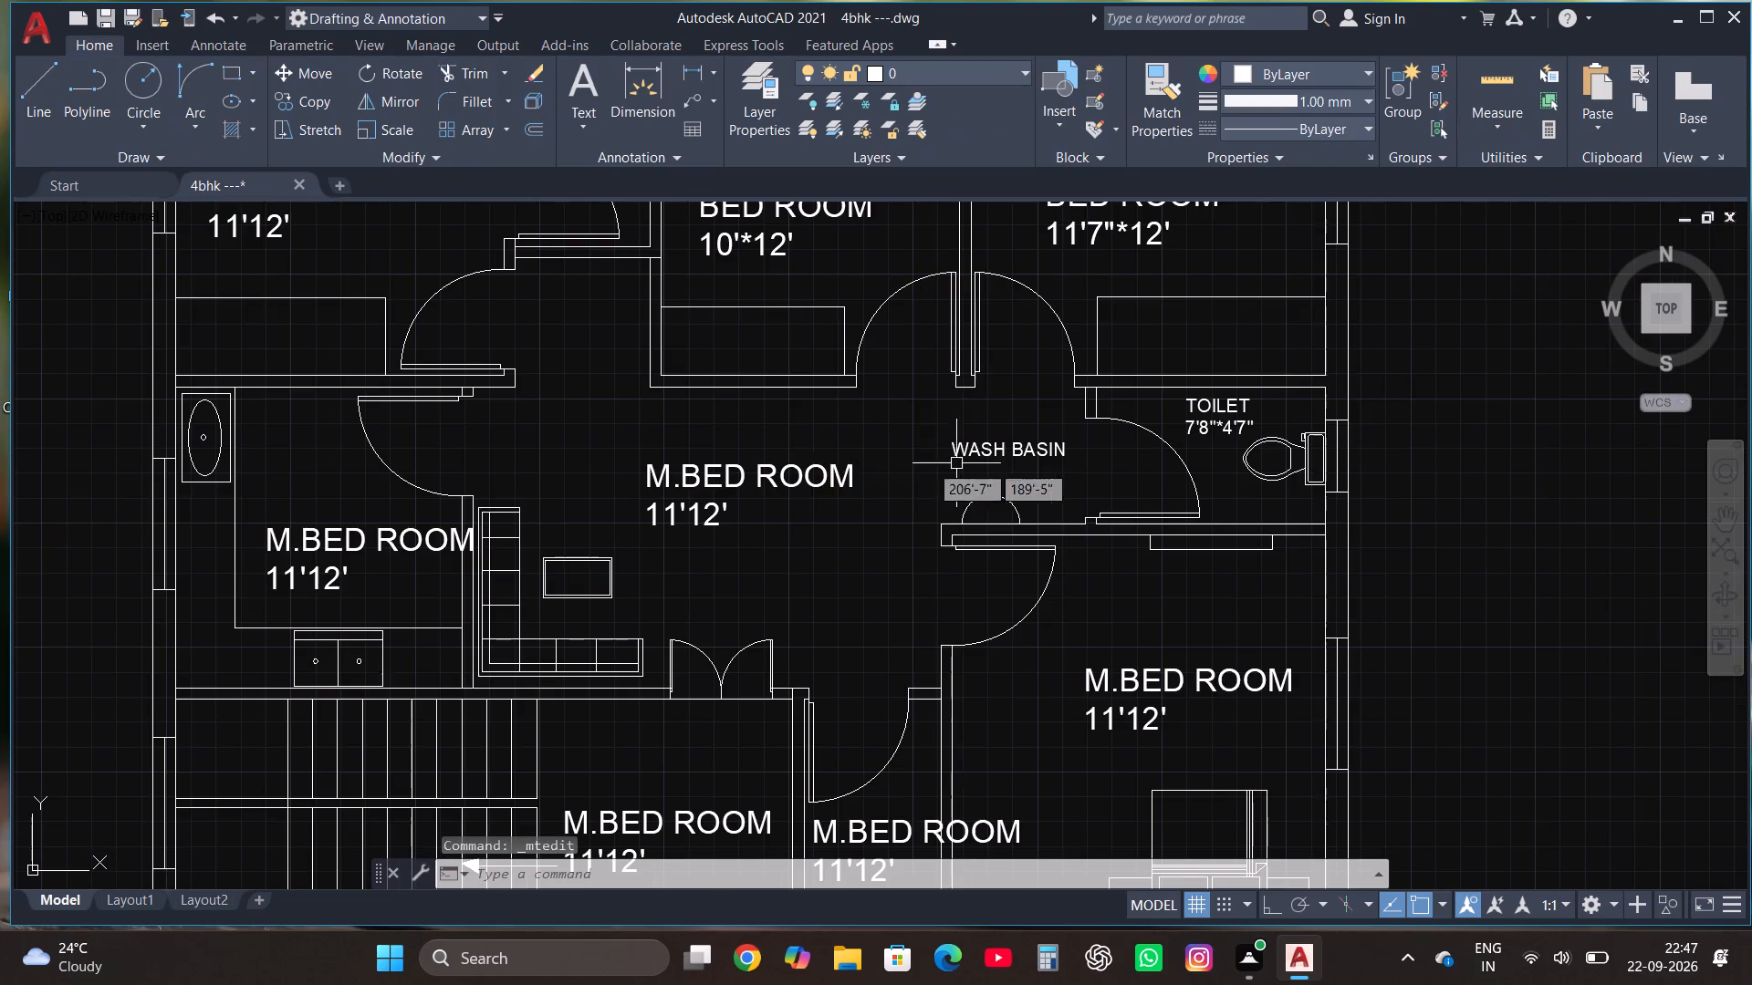
pyautogui.scroll(1, 779, 468)
pyautogui.click(779, 468)
pyautogui.rightClick(777, 468)
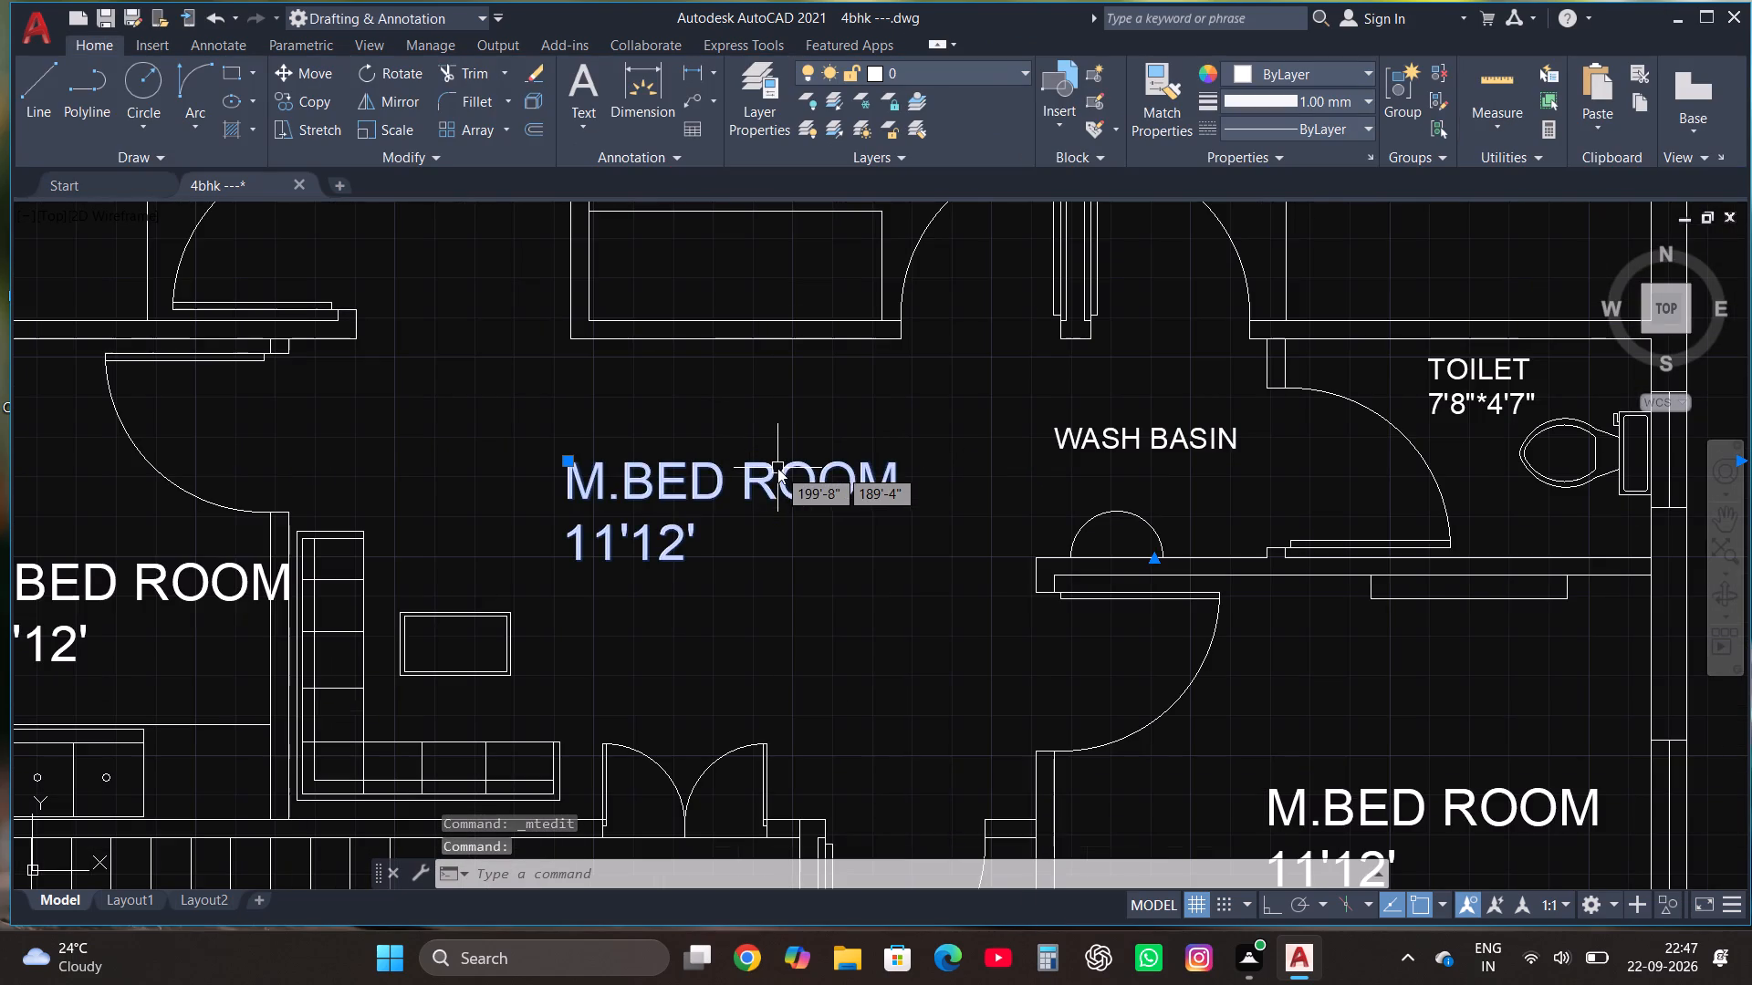
pyautogui.click(874, 387)
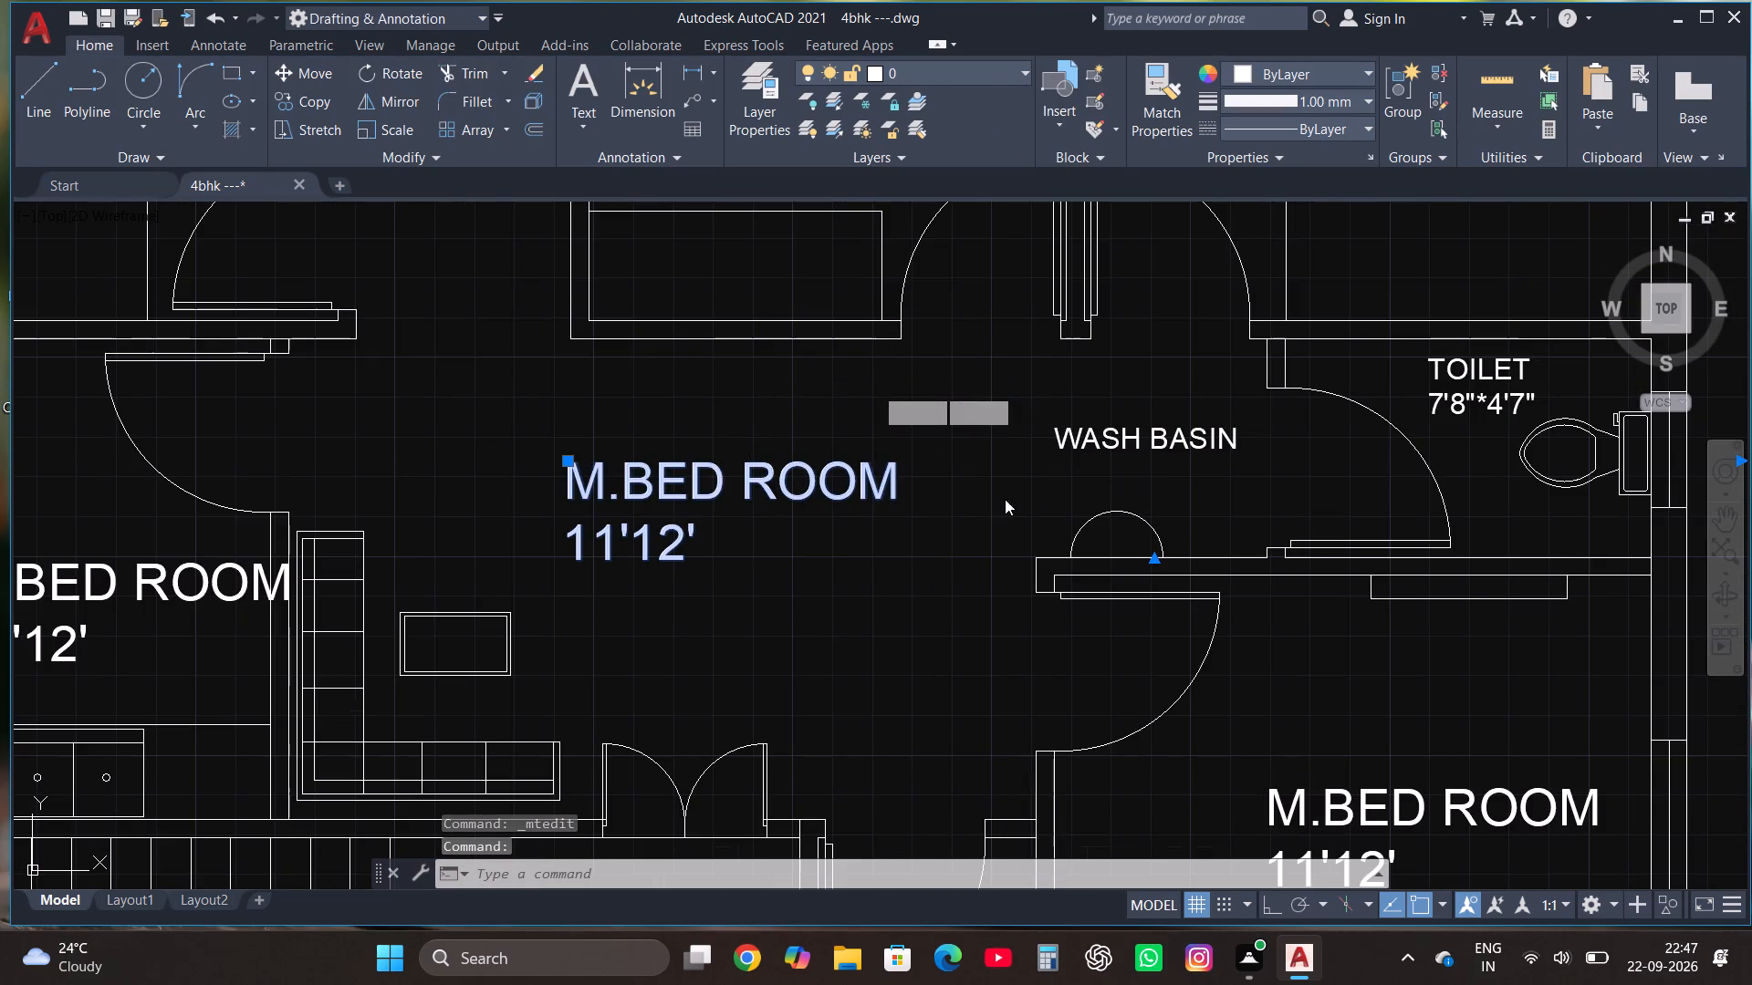
pyautogui.click(711, 541)
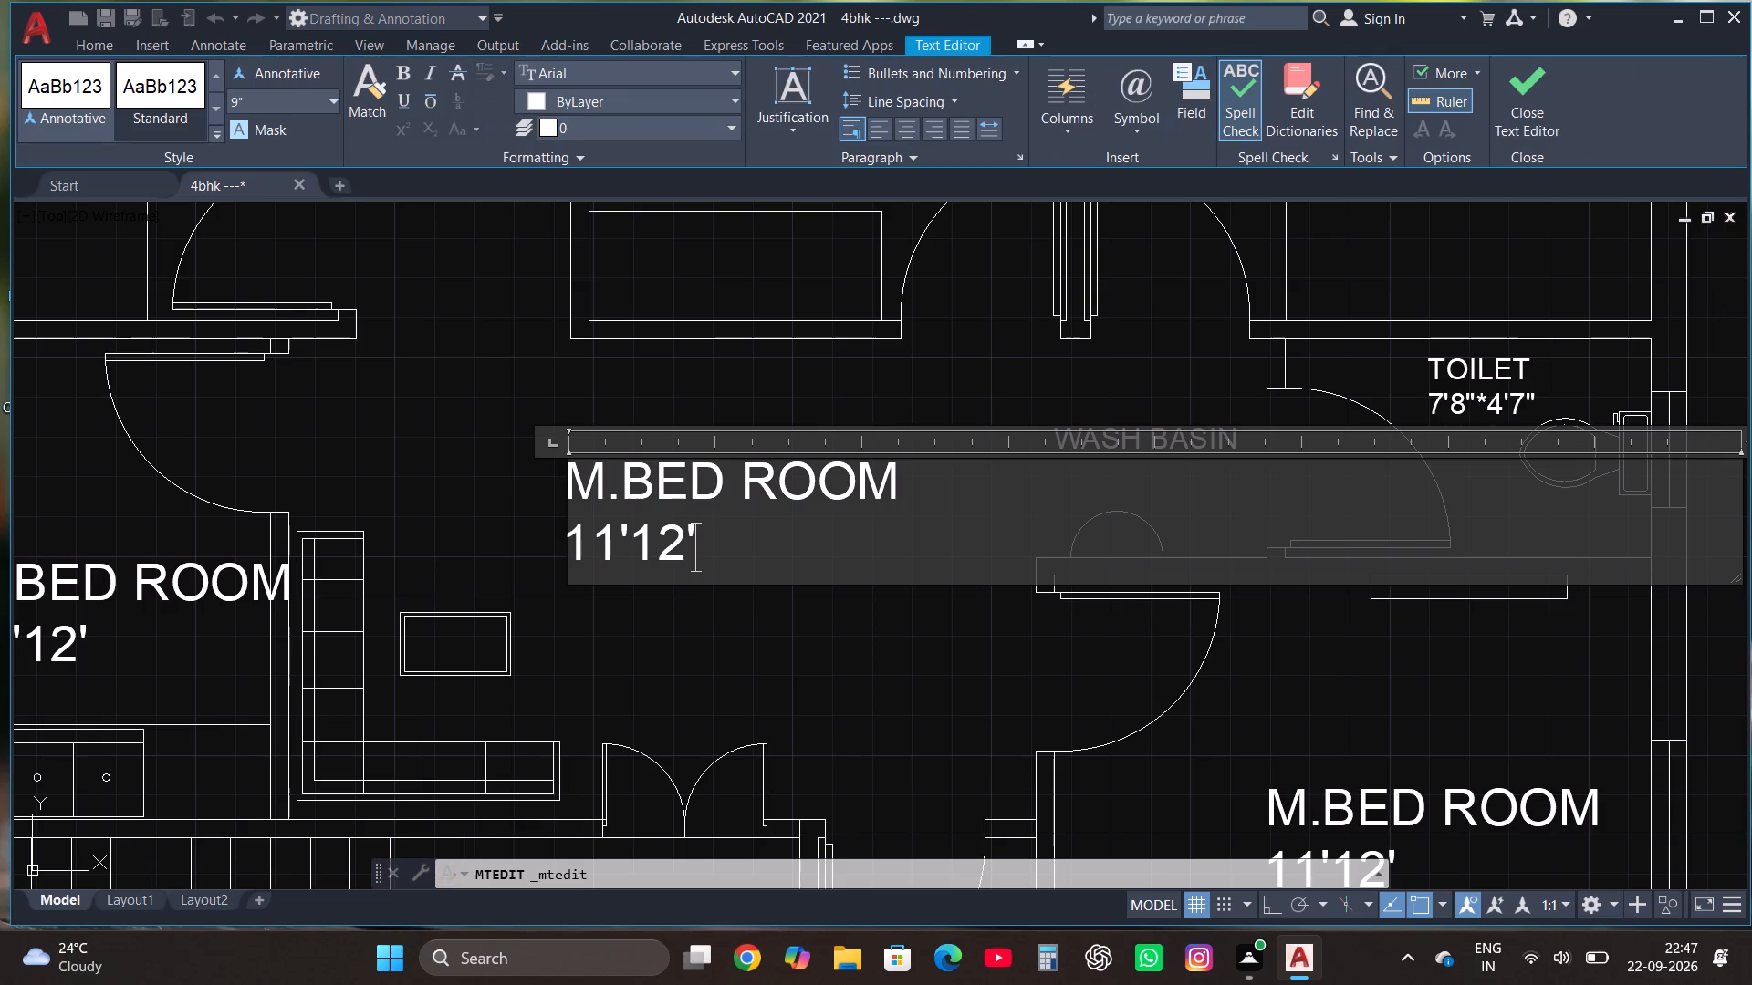
pyautogui.press('BackSpace')
pyautogui.press('BackSpace')
pyautogui.press('BackSpace')
pyautogui.press('BackSpace')
pyautogui.press('BackSpace')
pyautogui.press('BackSpace')
pyautogui.press('BackSpace')
pyautogui.press('BackSpace')
pyautogui.press('BackSpace')
pyautogui.press('BackSpace')
pyautogui.press('BackSpace')
pyautogui.press('BackSpace')
pyautogui.press('BackSpace')
pyautogui.press('BackSpace')
pyautogui.press('BackSpace')
pyautogui.press('BackSpace')
pyautogui.press('BackSpace')
pyautogui.press('BackSpace')
pyautogui.press('BackSpace')
pyautogui.press('BackSpace')
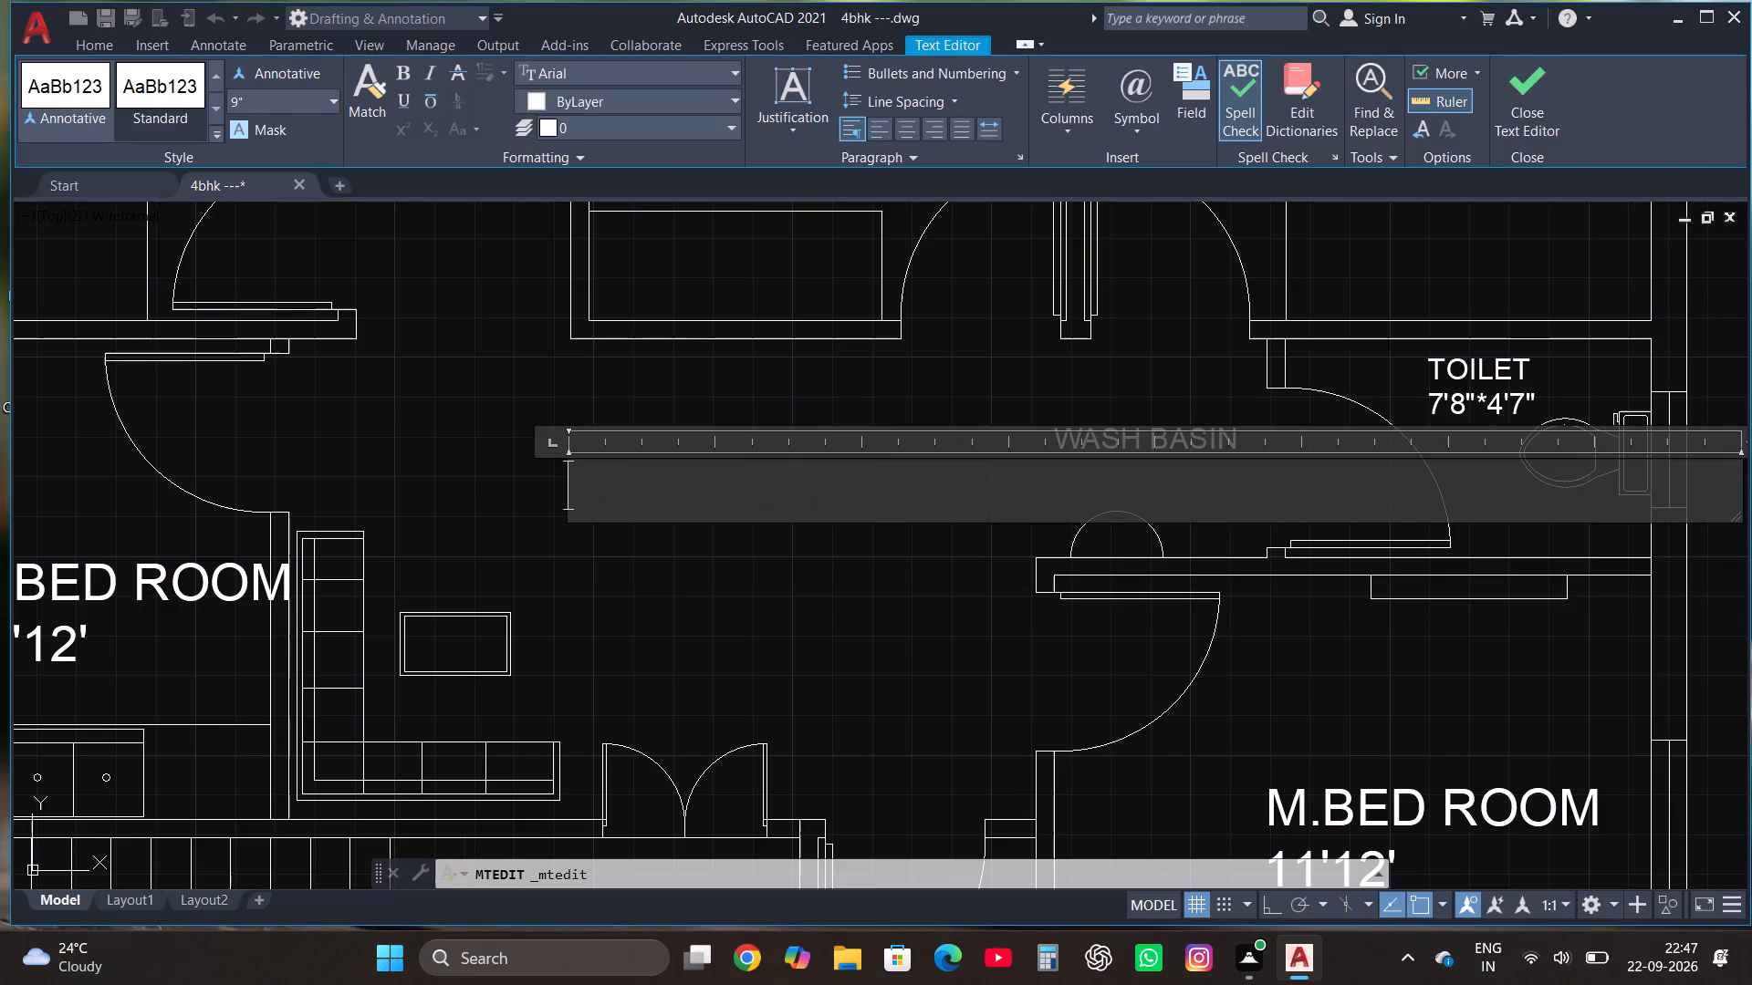
pyautogui.write('DRAWING/')
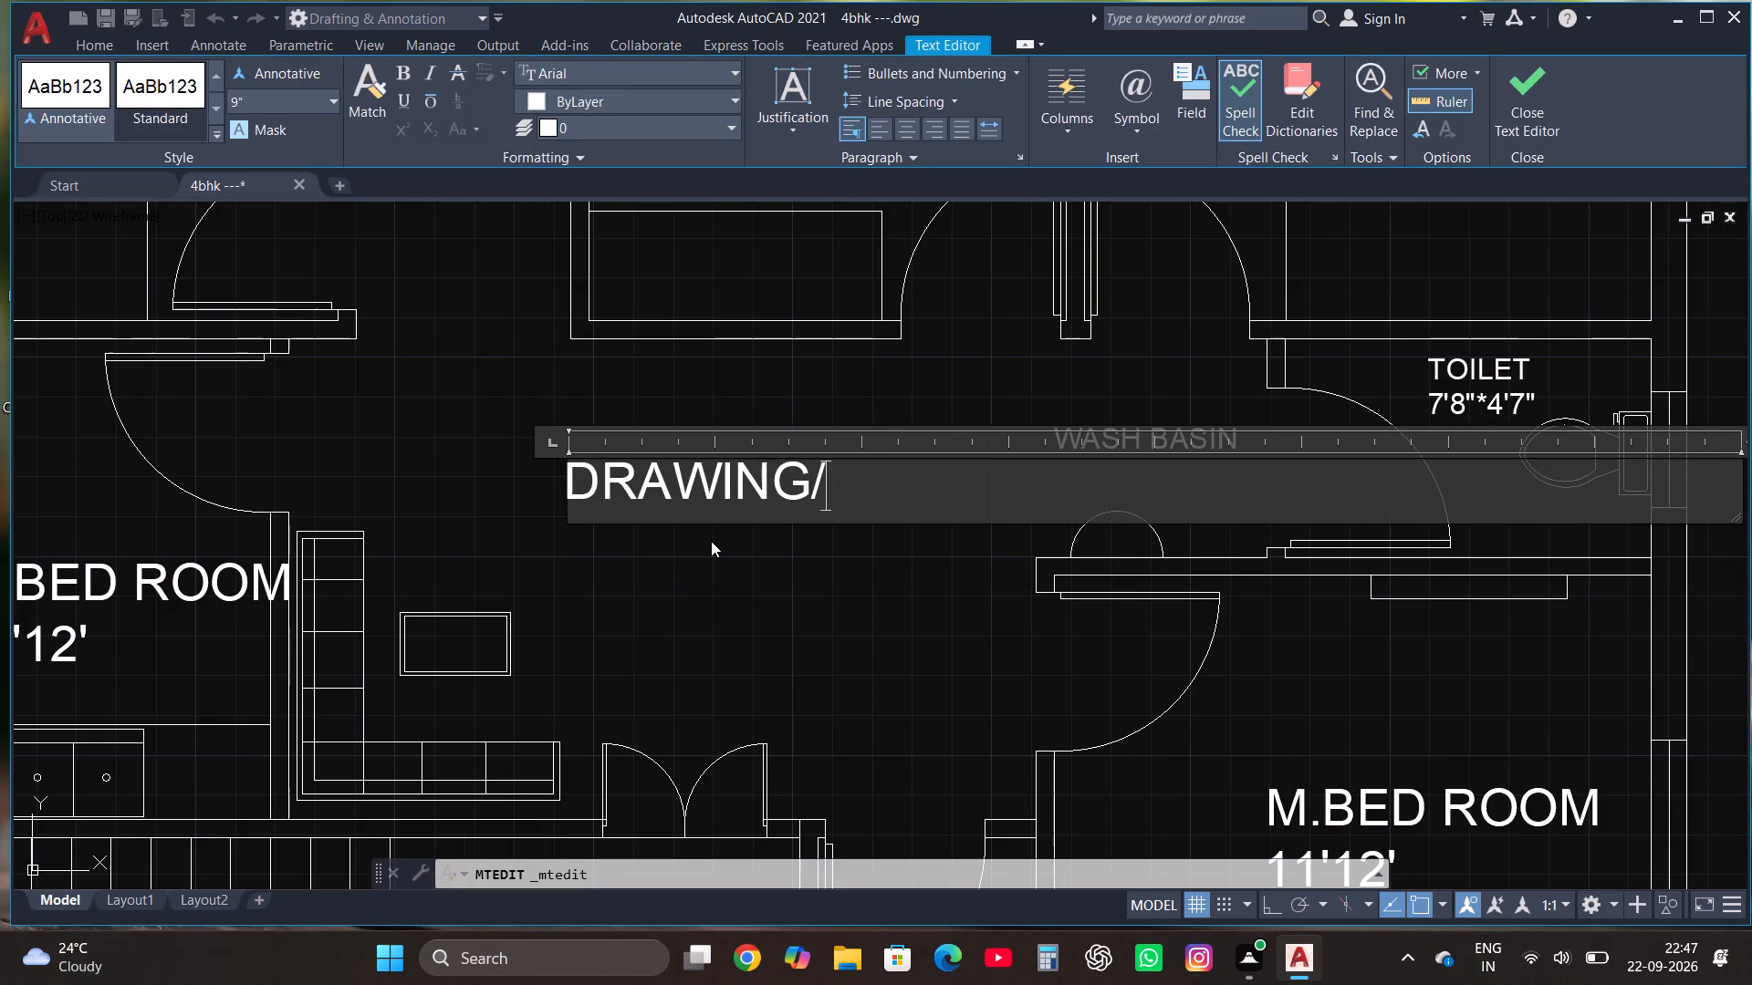
pyautogui.write('DINING')
# Add a second line reading 15'5"*10'3" to the central hall's label and finish the text edit.
pyautogui.press('Return')
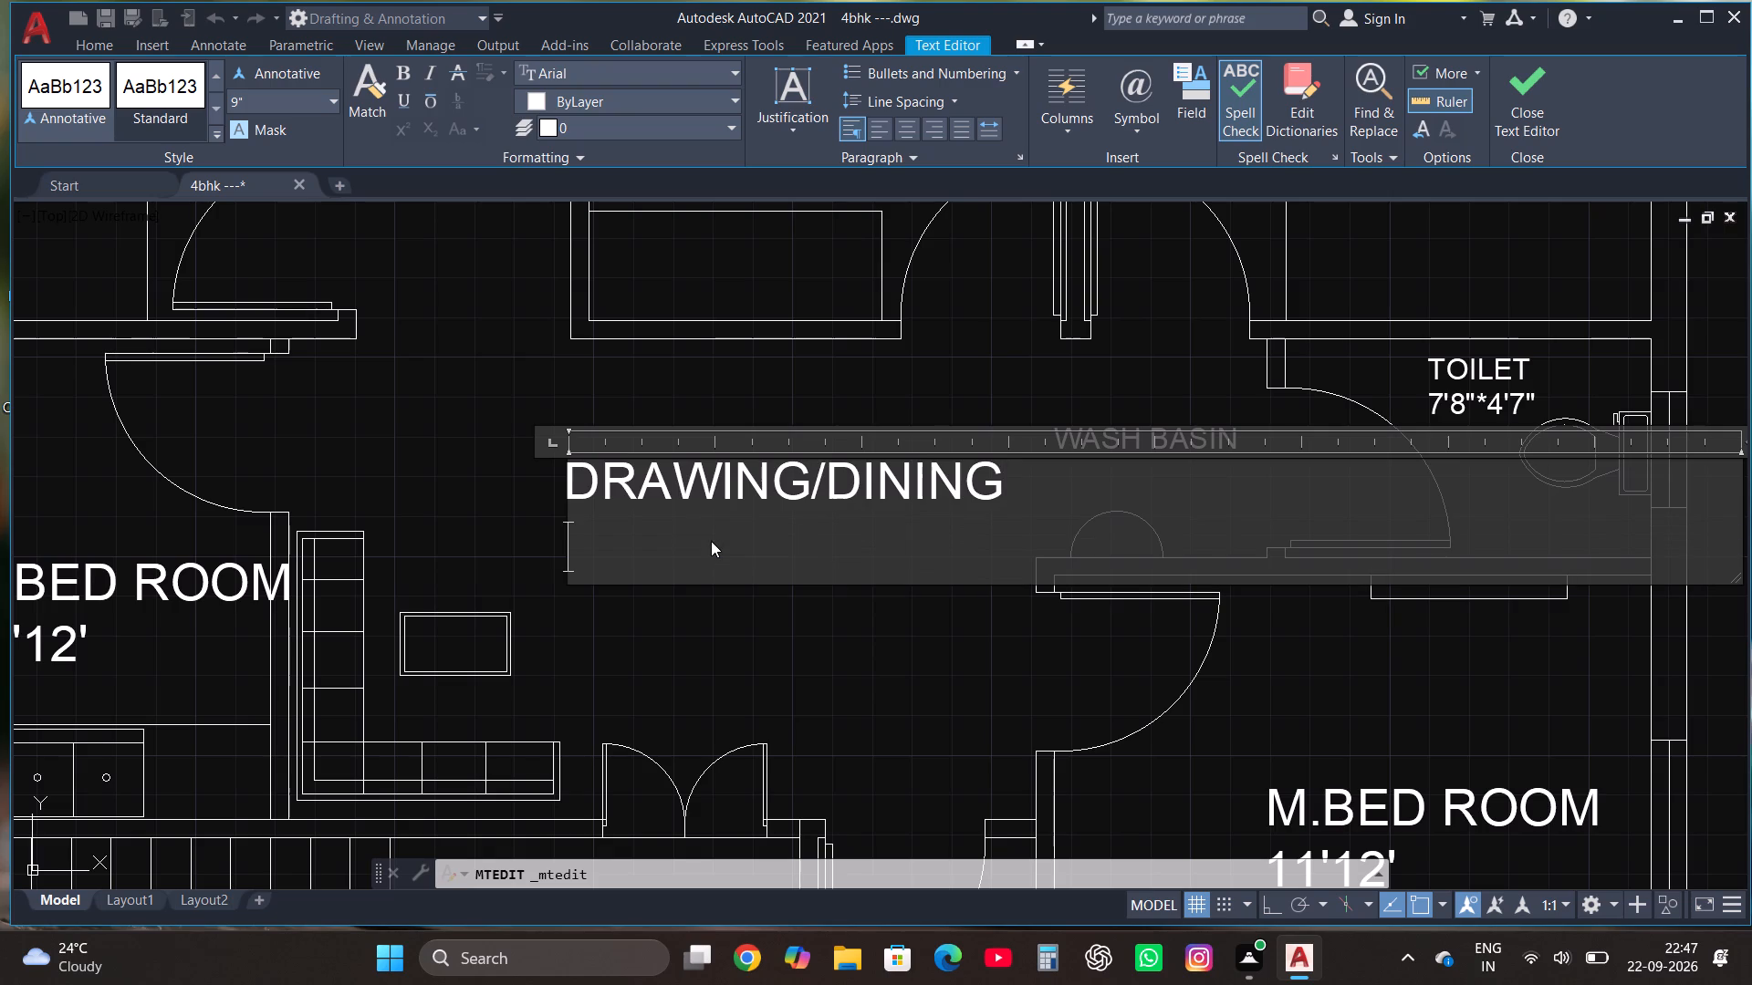
pyautogui.write('15\'5"*')
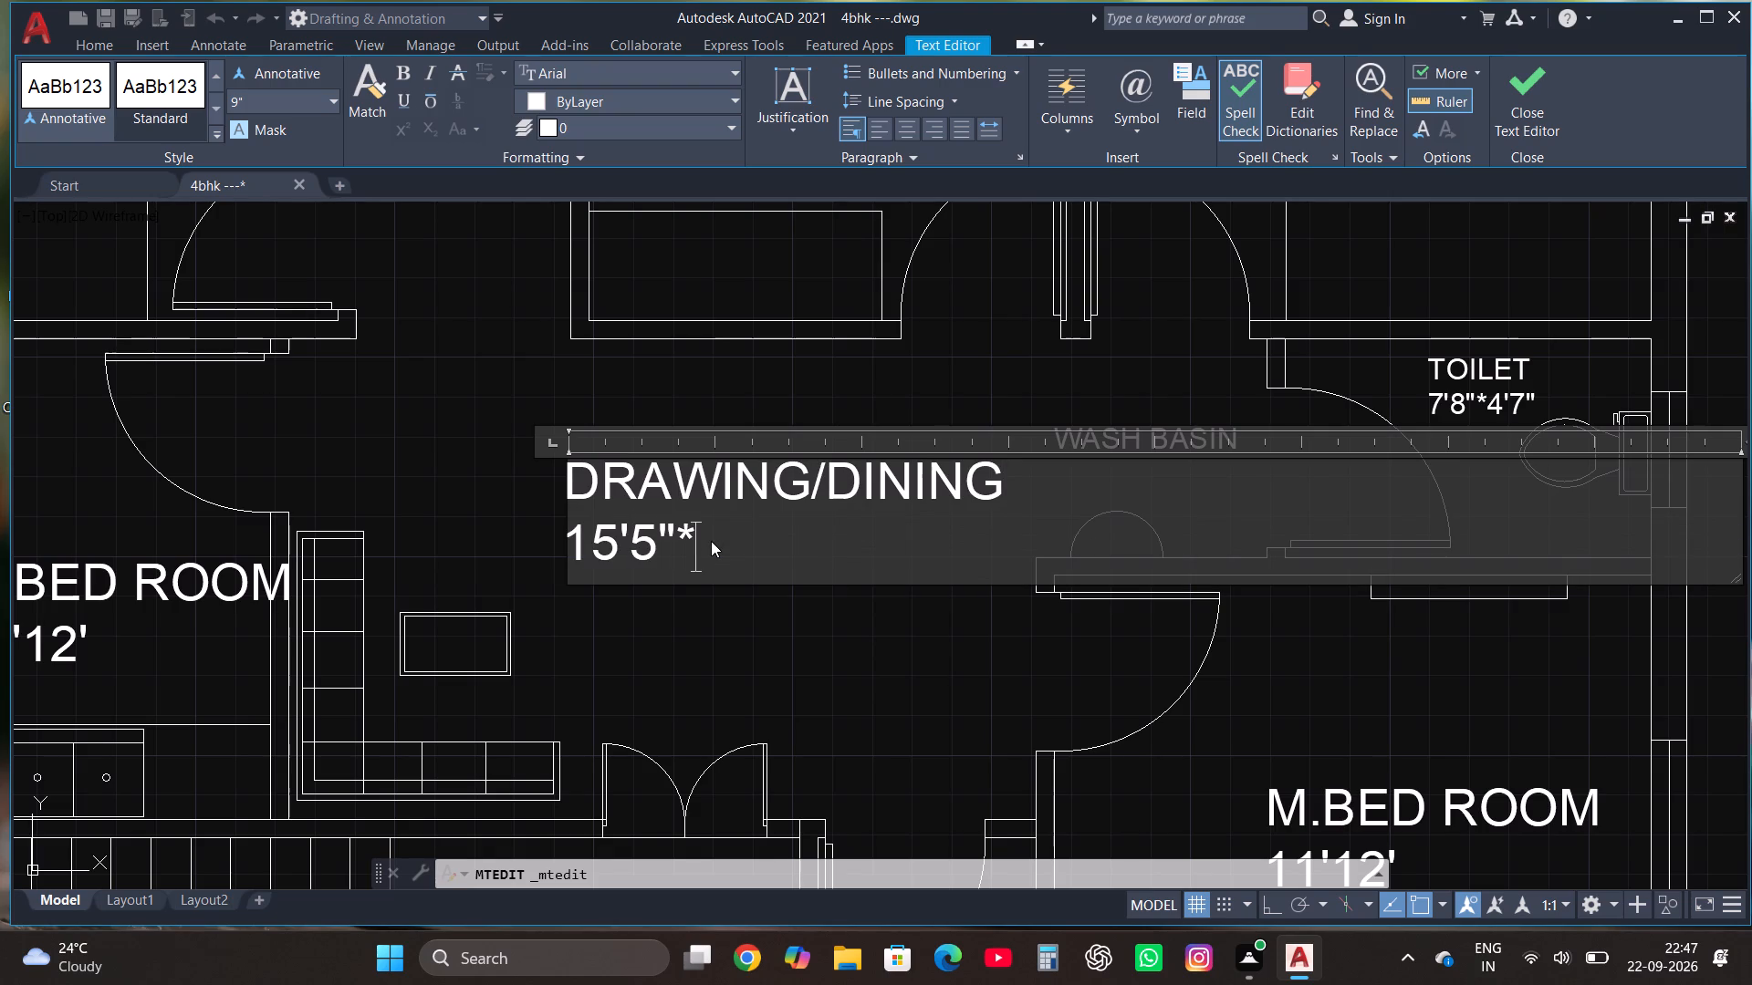
pyautogui.write('10\'3"')
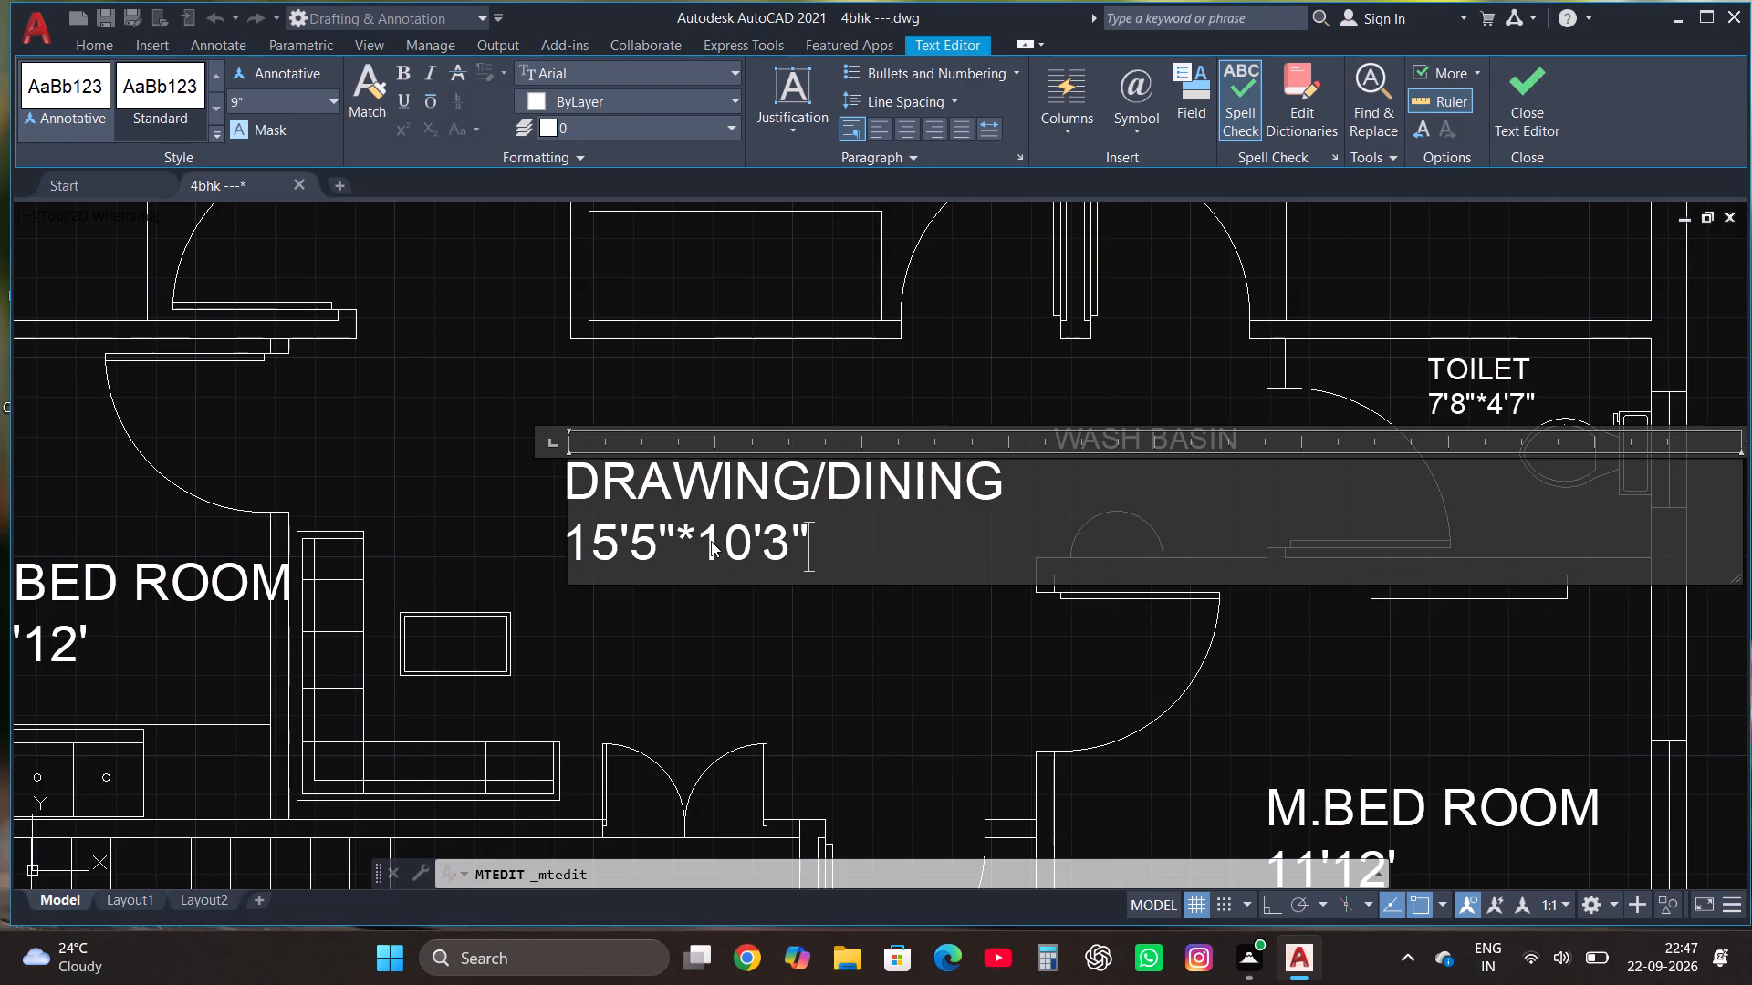
pyautogui.click(1528, 91)
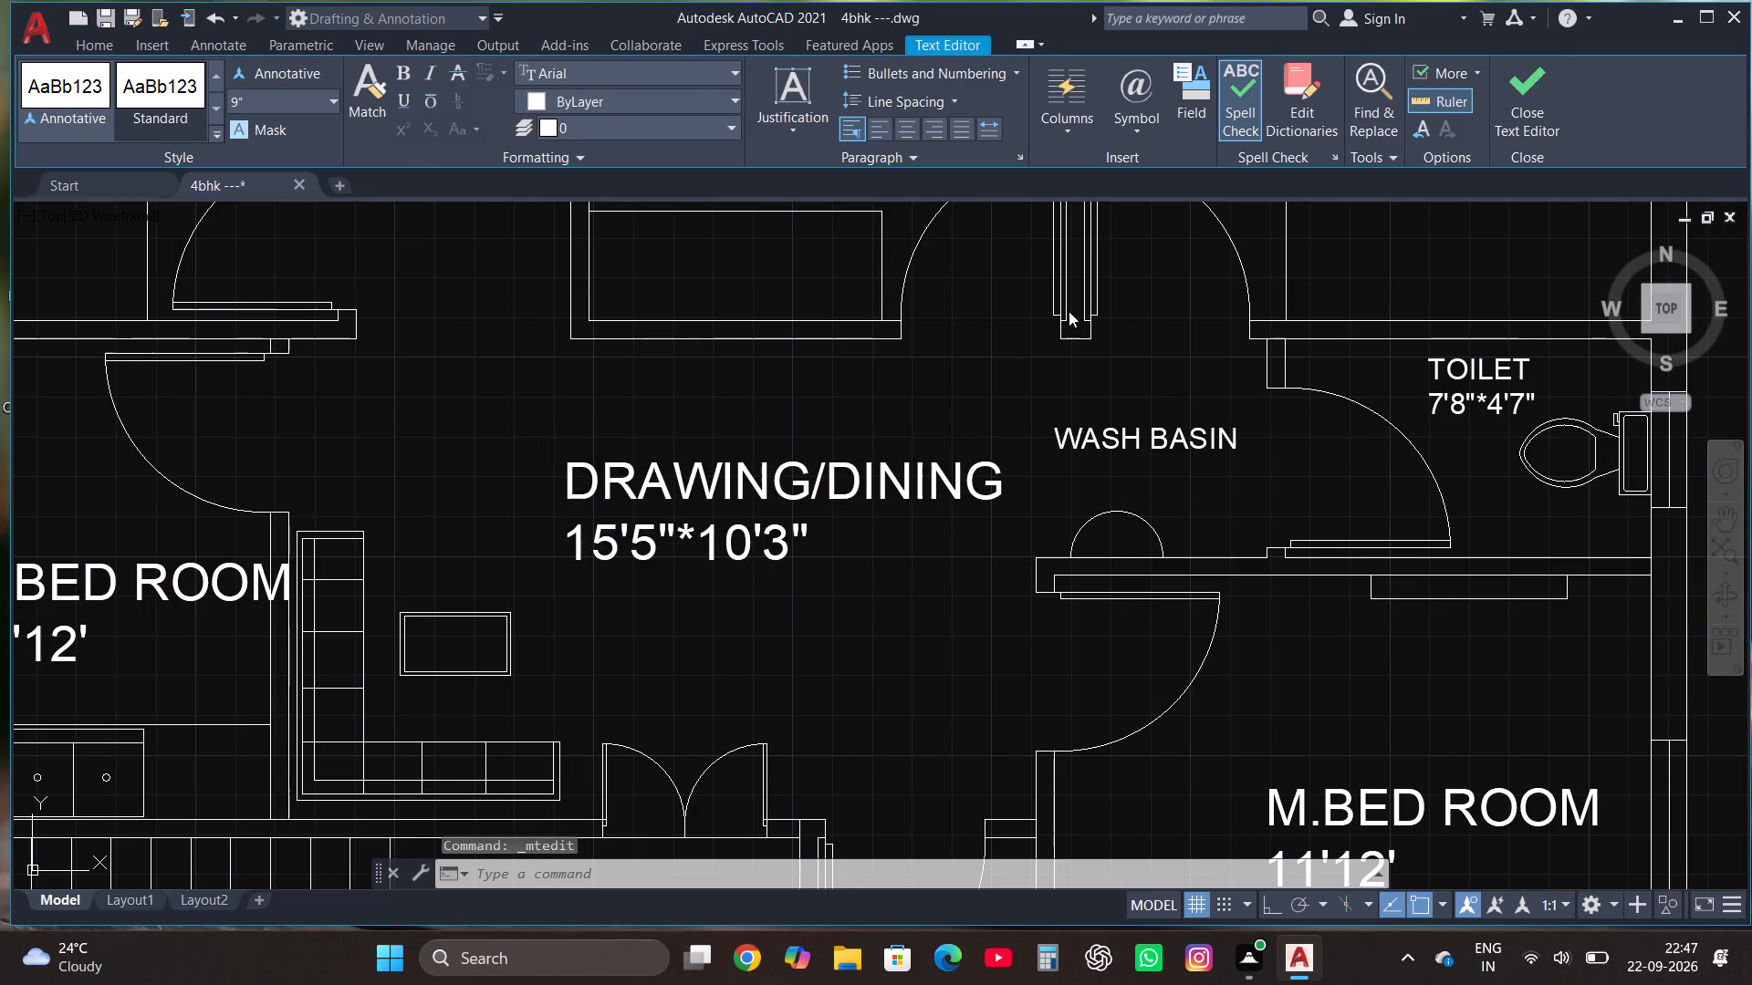
pyautogui.scroll(-2, 785, 378)
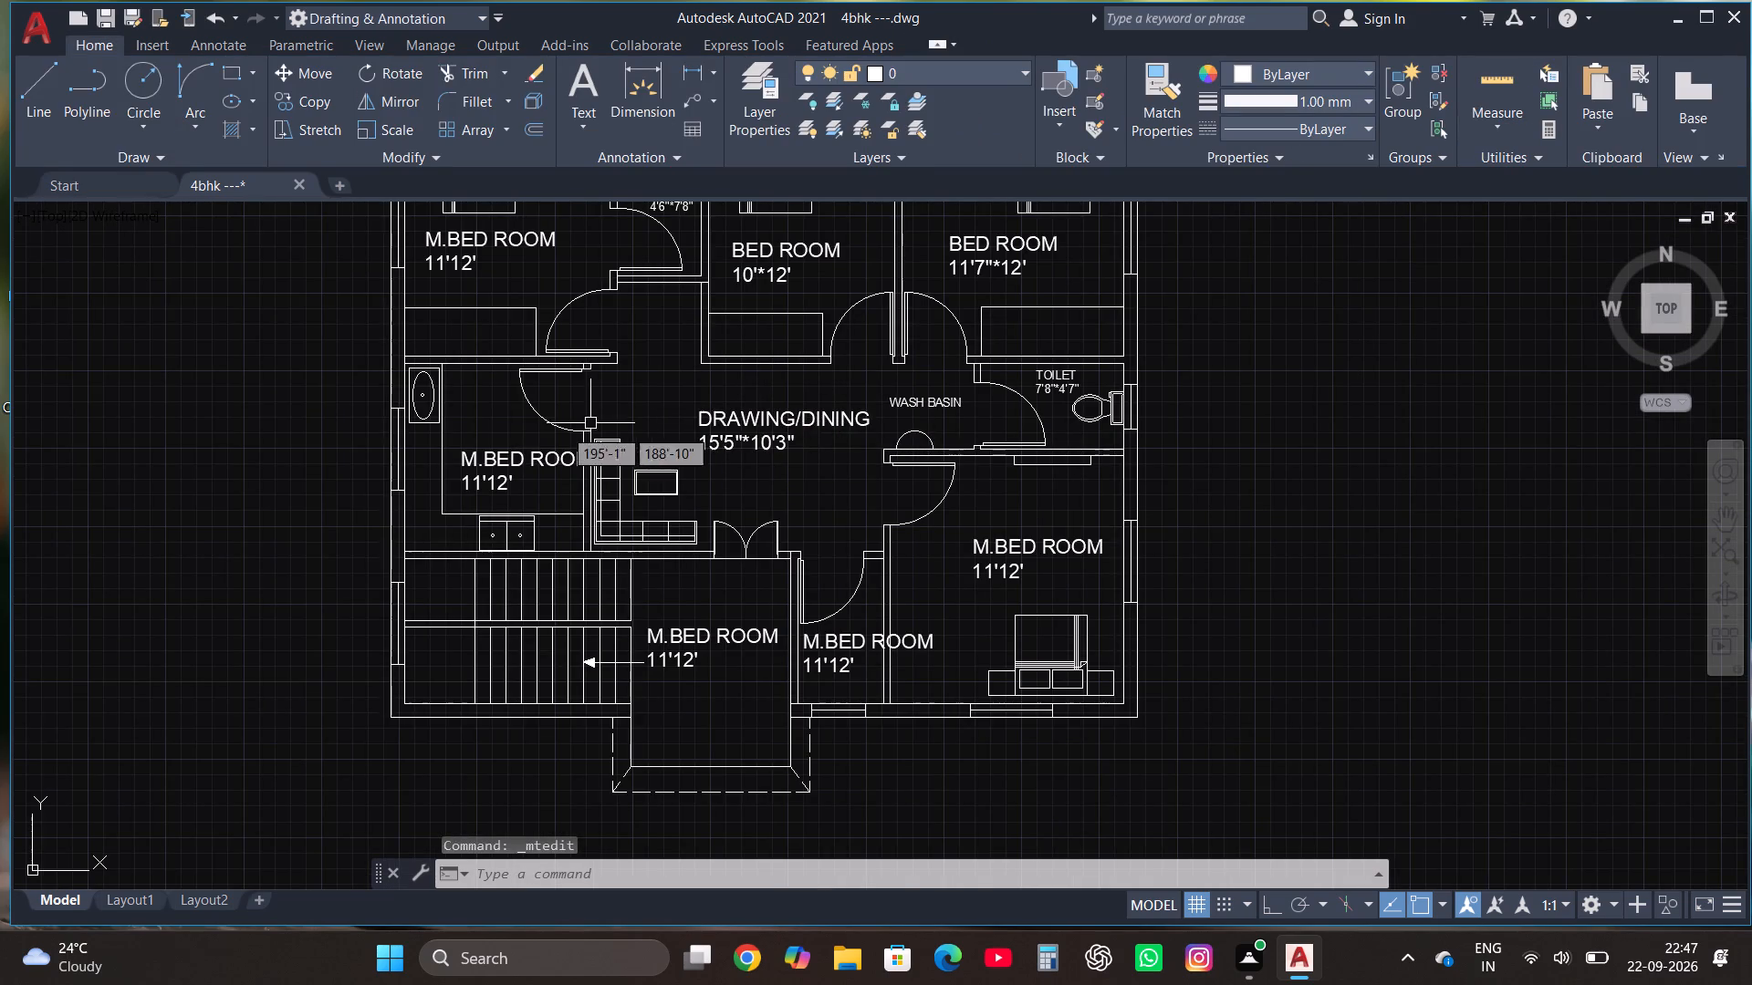
# Replace the M.BED ROOM label in the room with the sink and stove by KITCHEN with the size line 9'7"*10'3".
pyautogui.scroll(2, 482, 442)
pyautogui.click(474, 475)
pyautogui.click(449, 480)
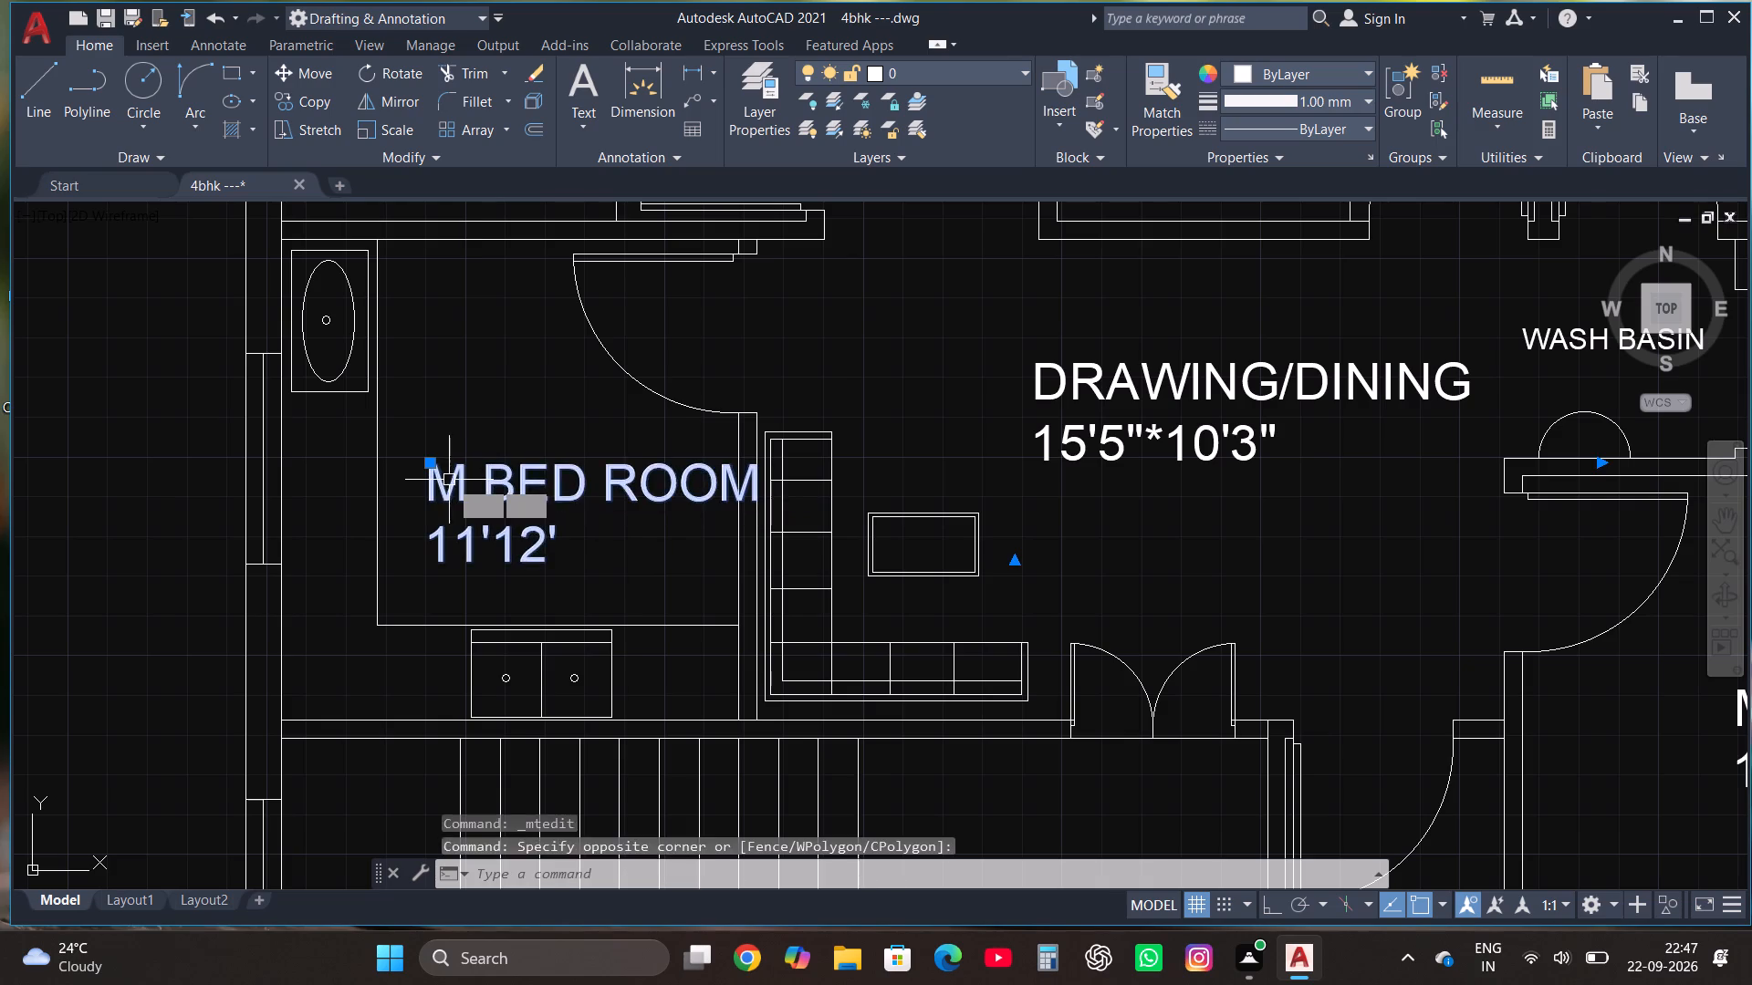
pyautogui.rightClick(448, 480)
pyautogui.click(508, 376)
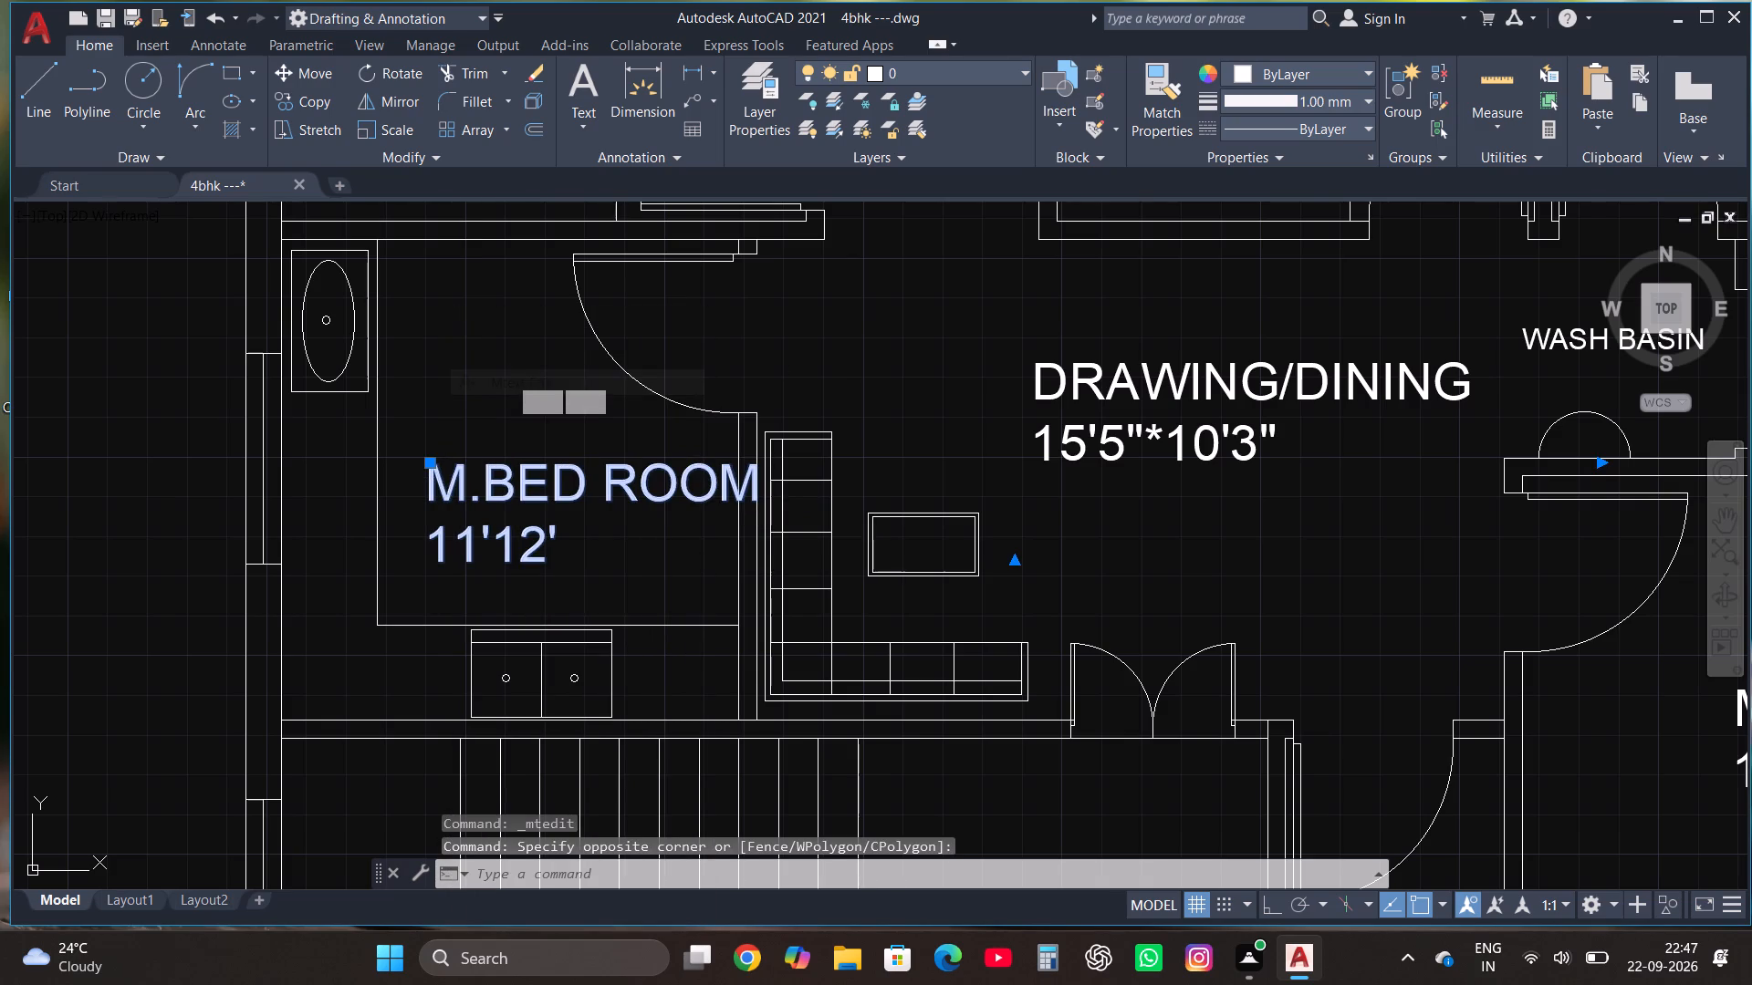
pyautogui.click(583, 531)
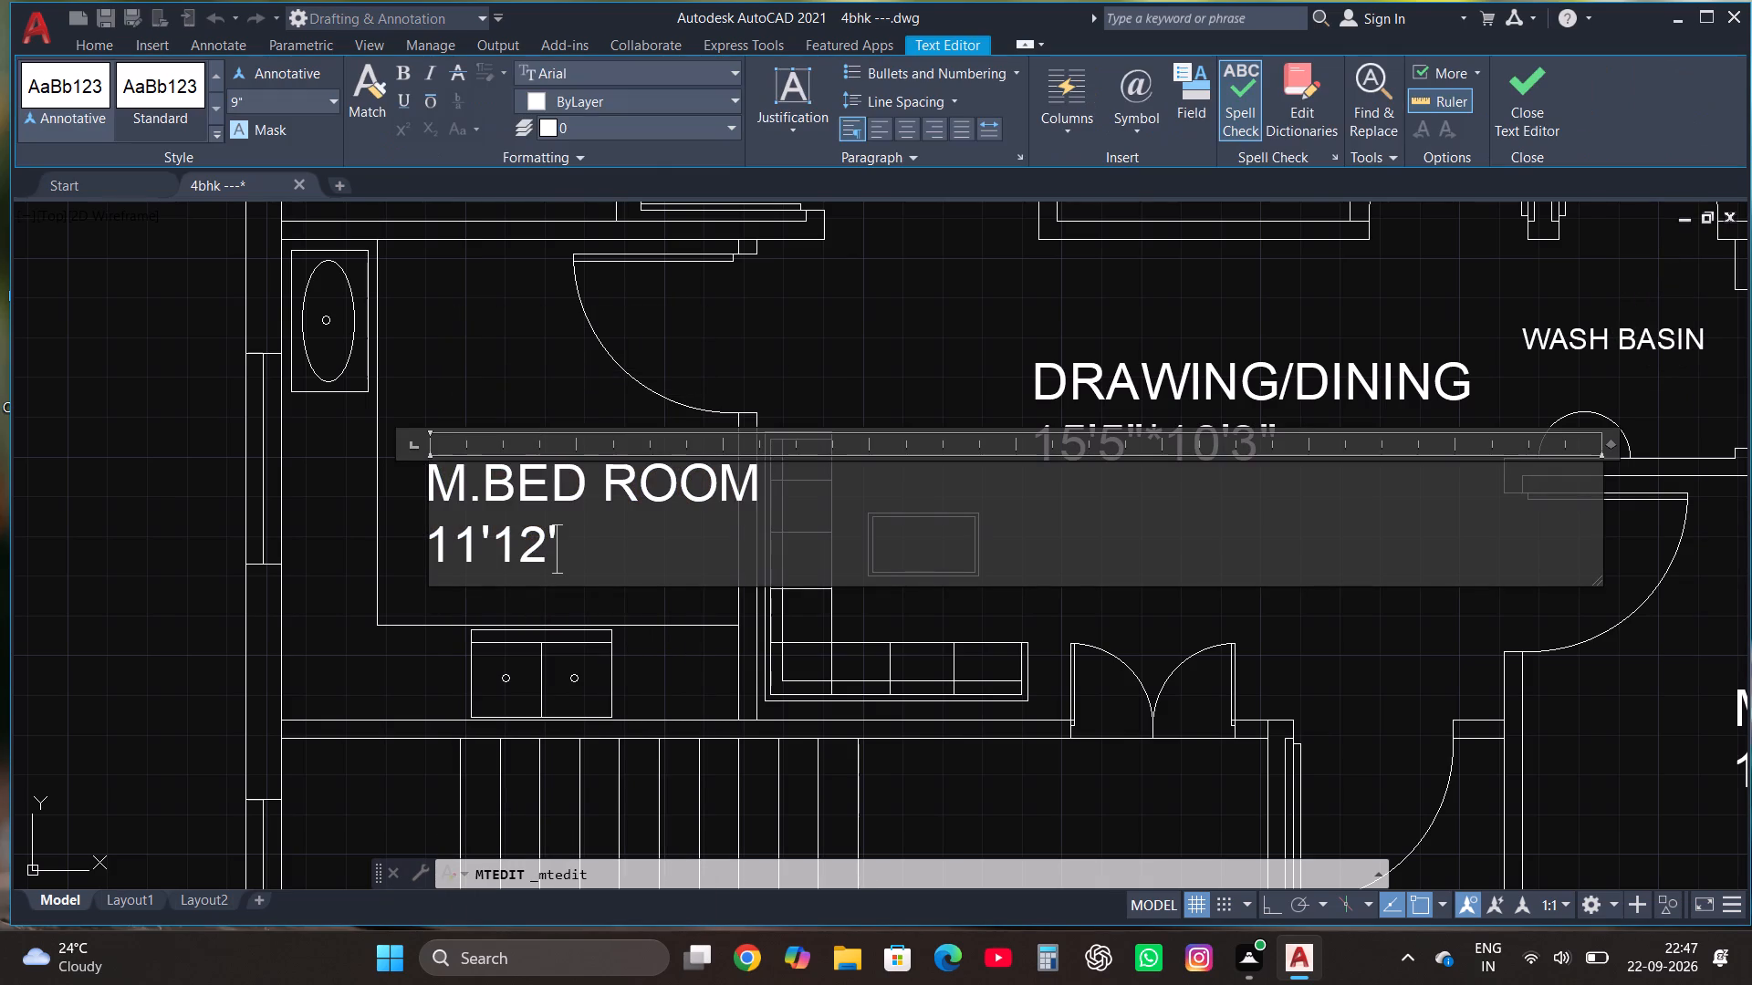
pyautogui.press('BackSpace')
pyautogui.press('BackSpace')
pyautogui.press('BackSpace')
pyautogui.press('BackSpace')
pyautogui.press('BackSpace')
pyautogui.press('BackSpace')
pyautogui.press('BackSpace')
pyautogui.press('BackSpace')
pyautogui.press('BackSpace')
pyautogui.press('BackSpace')
pyautogui.press('BackSpace')
pyautogui.press('BackSpace')
pyautogui.press('BackSpace')
pyautogui.press('BackSpace')
pyautogui.press('BackSpace')
pyautogui.press('BackSpace')
pyautogui.press('BackSpace')
pyautogui.press('BackSpace')
pyautogui.press('BackSpace')
pyautogui.press('BackSpace')
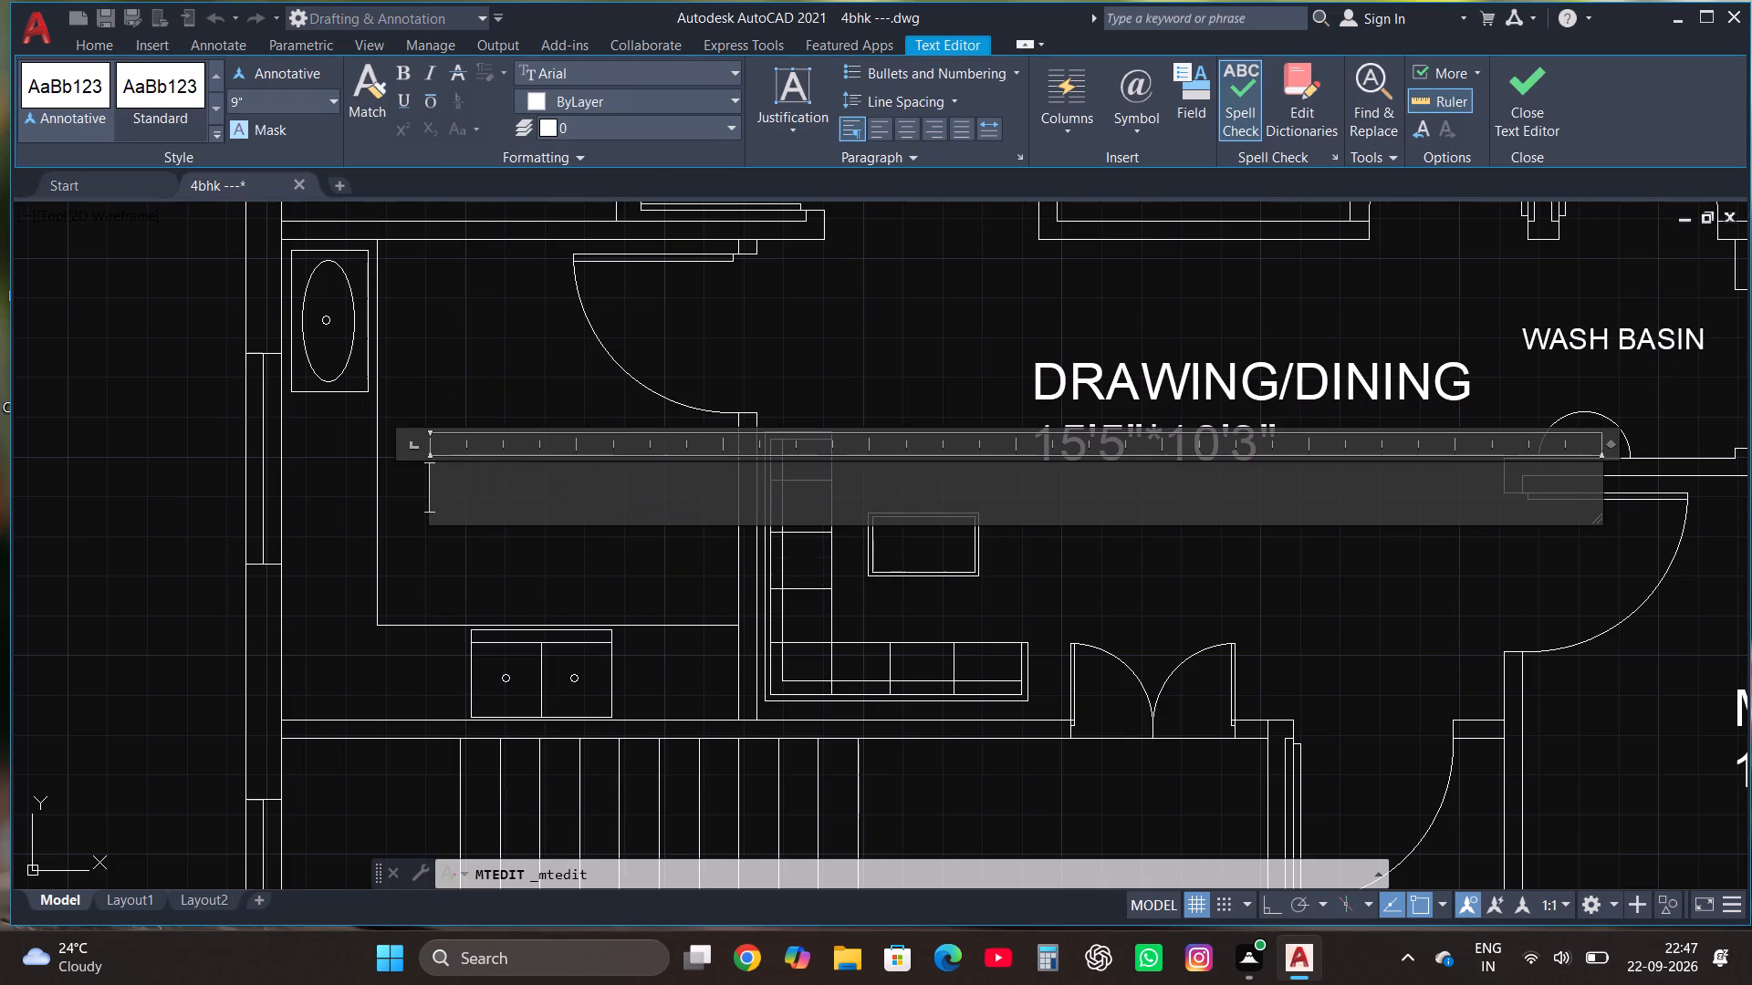
pyautogui.write('KITCHEN')
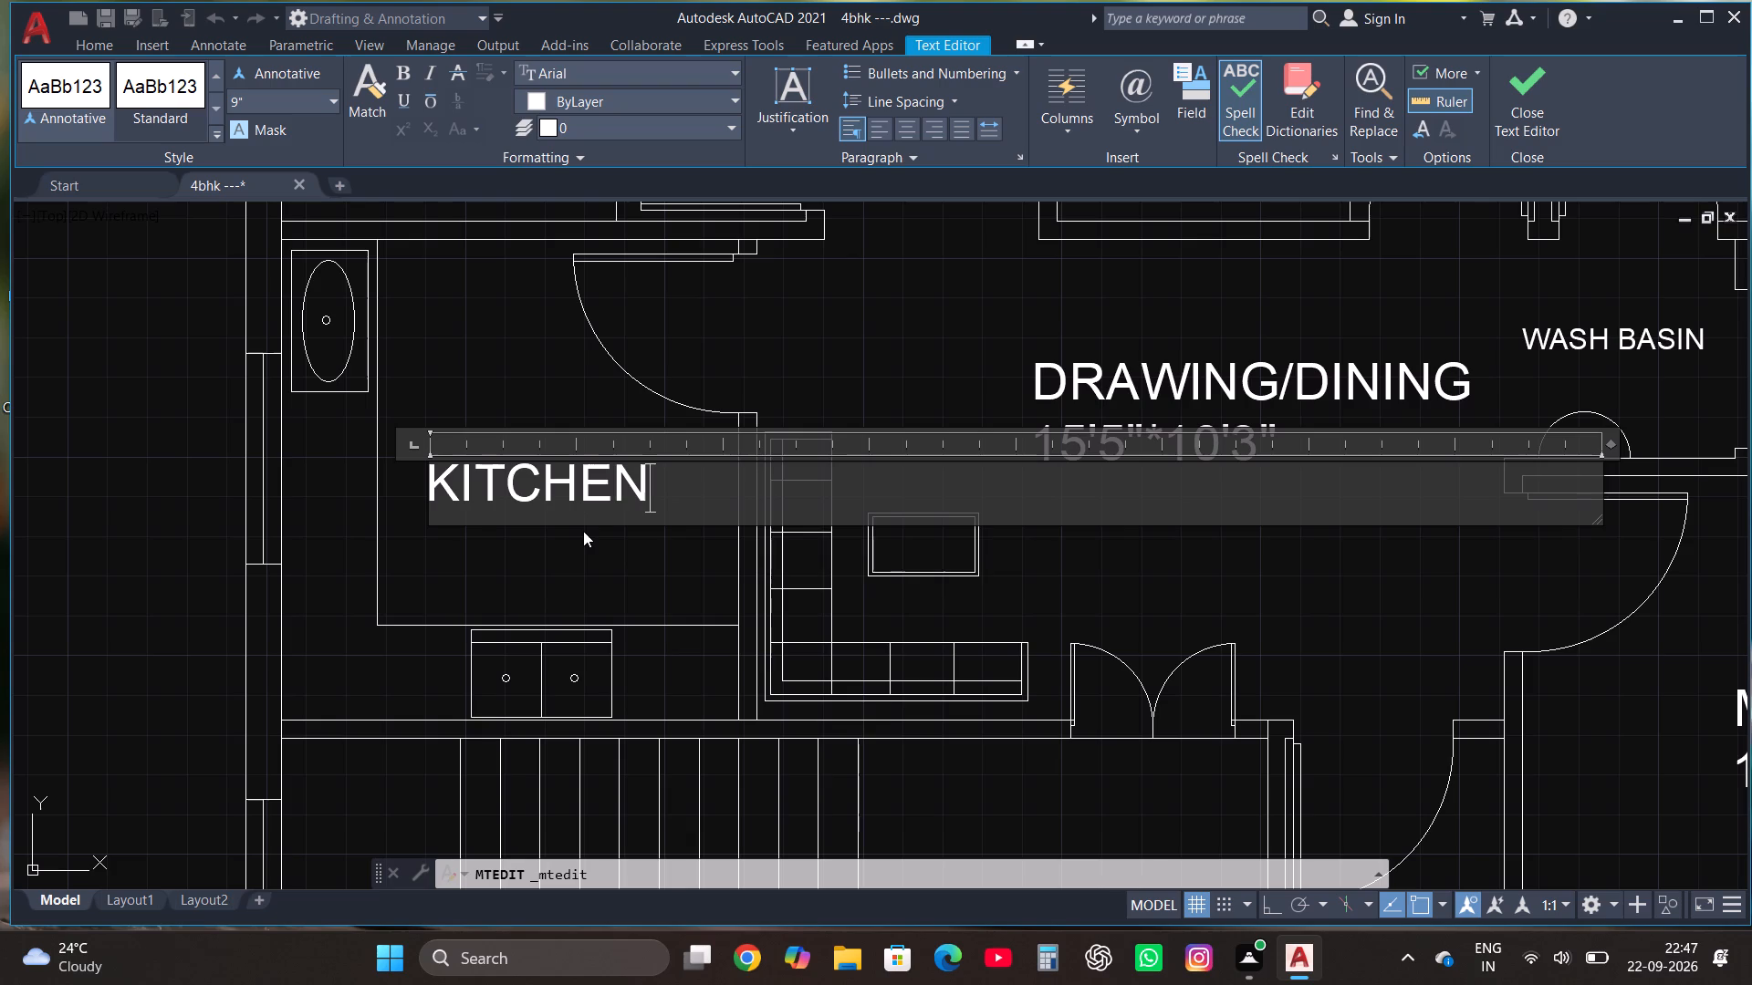
pyautogui.press('Return')
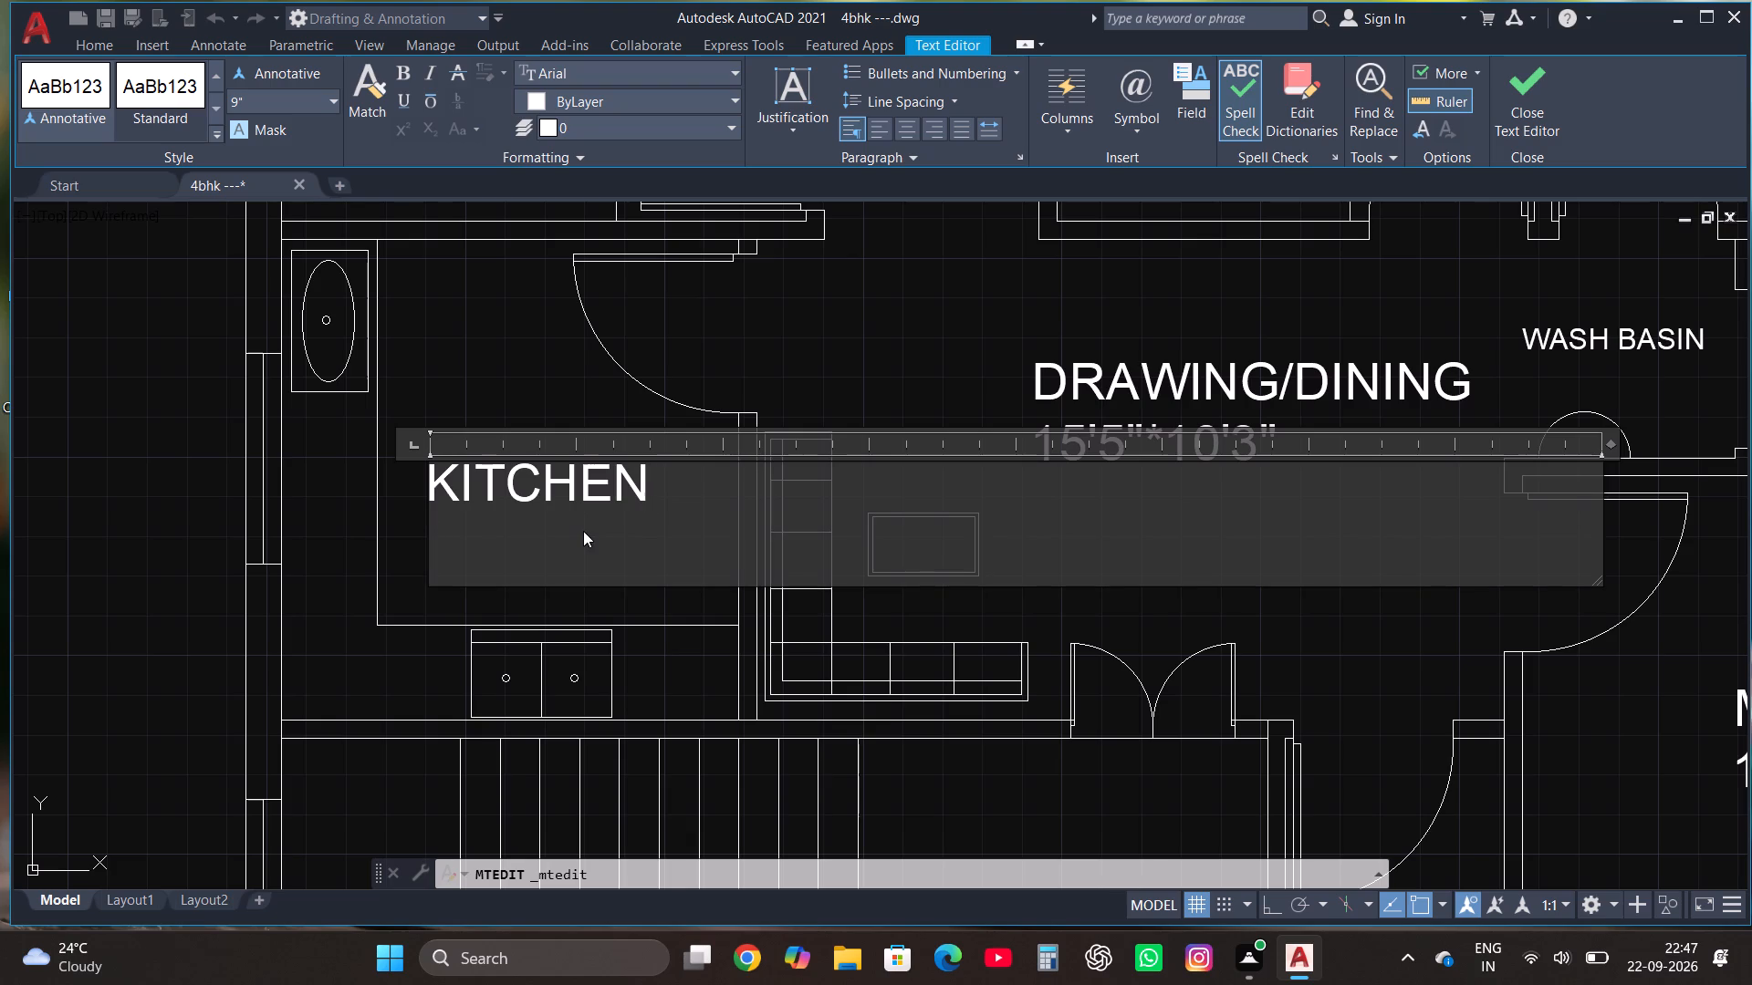
pyautogui.write('9\'7"*')
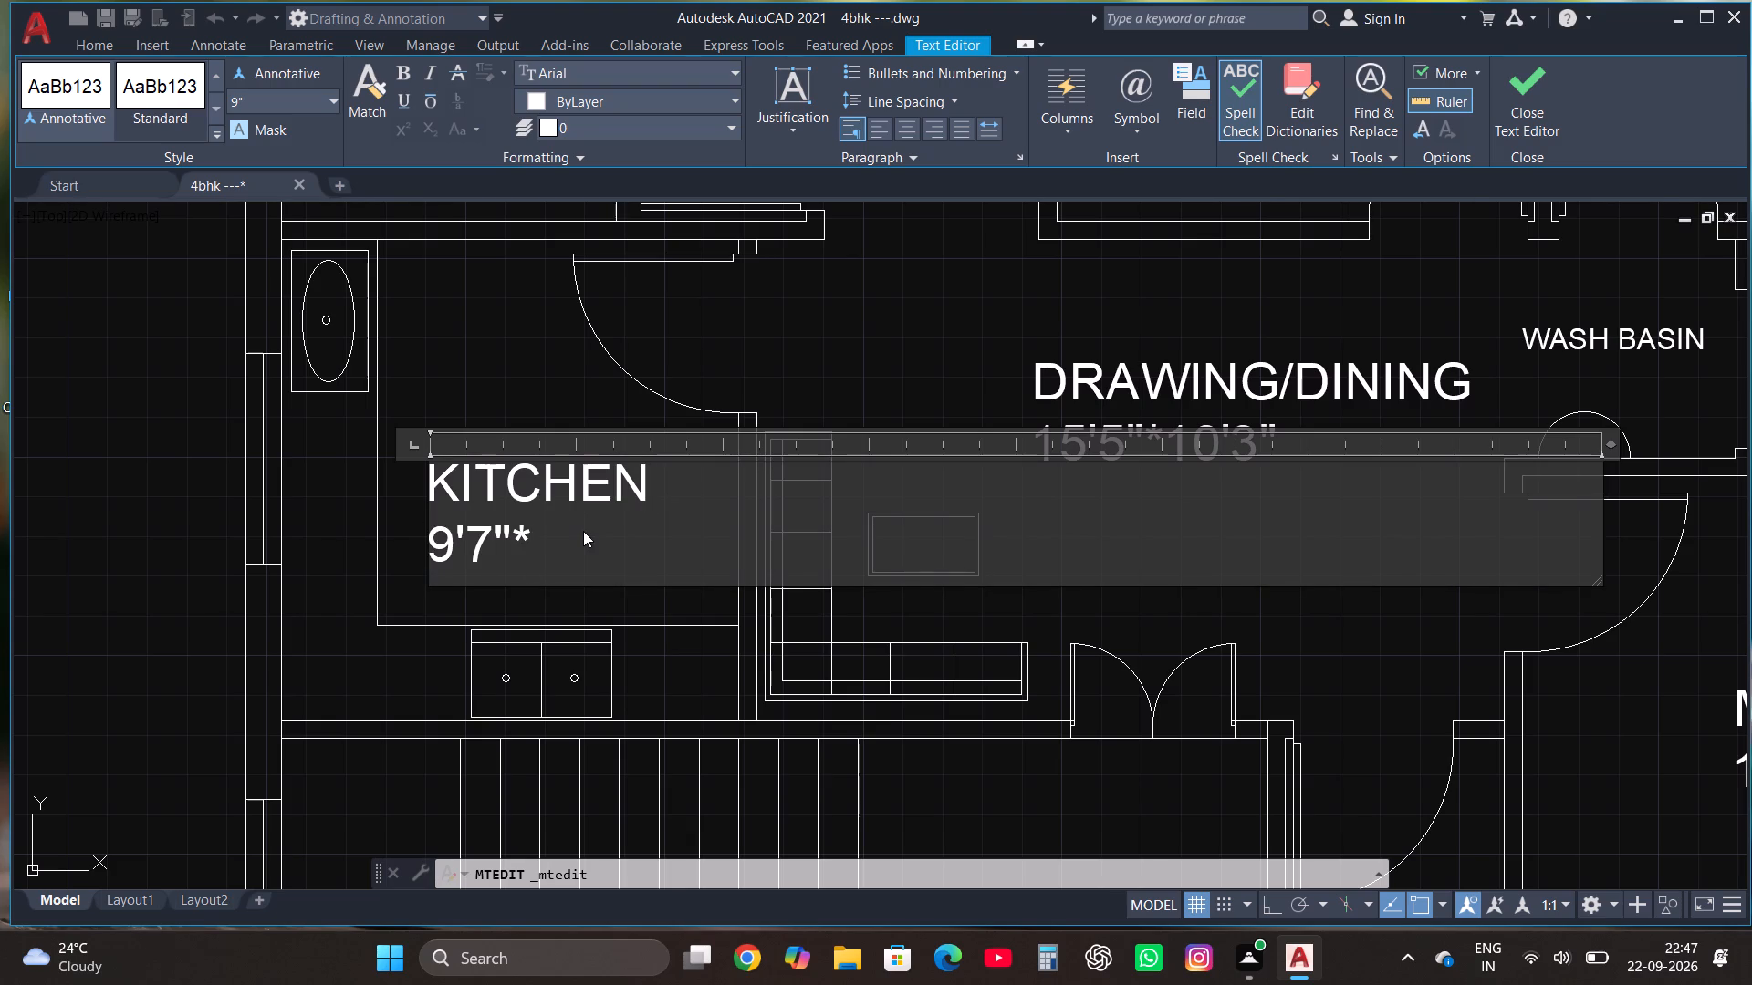
pyautogui.write('10\'3"')
pyautogui.click(1540, 77)
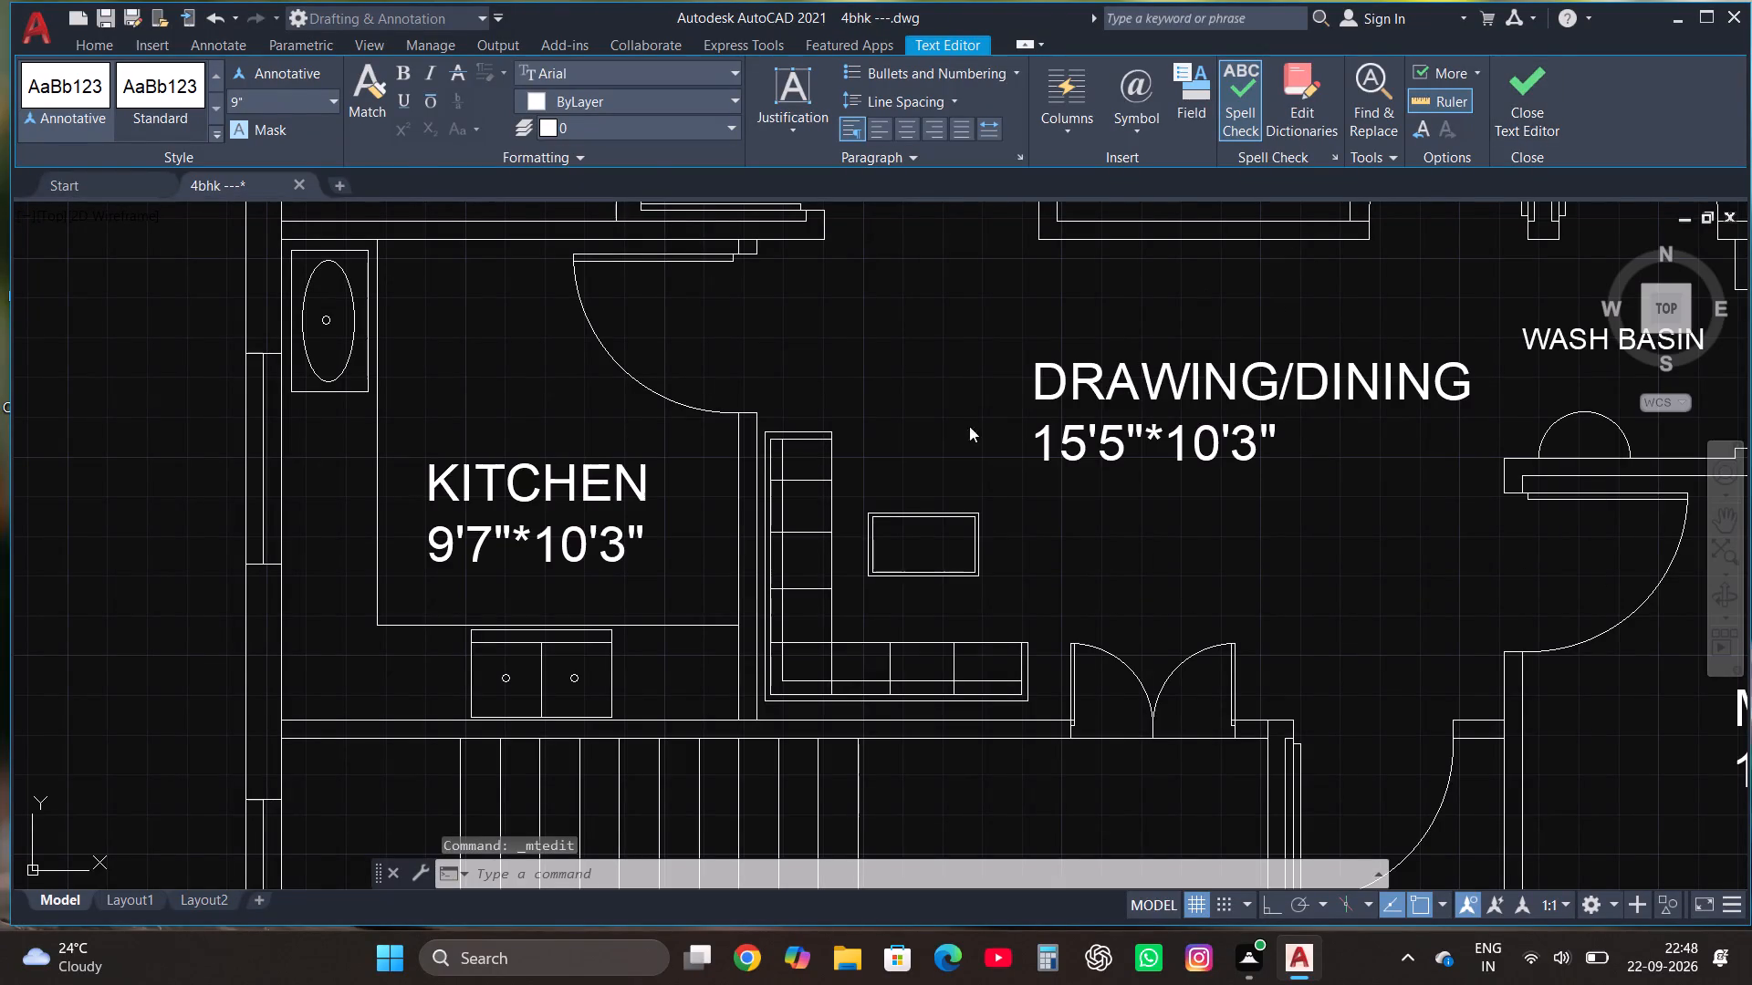
# Replace the M.BED ROOM label beside the staircase arrow by PORCH with the size line 8'7"*11'2" and finish the text edit.
pyautogui.scroll(-2, 437, 469)
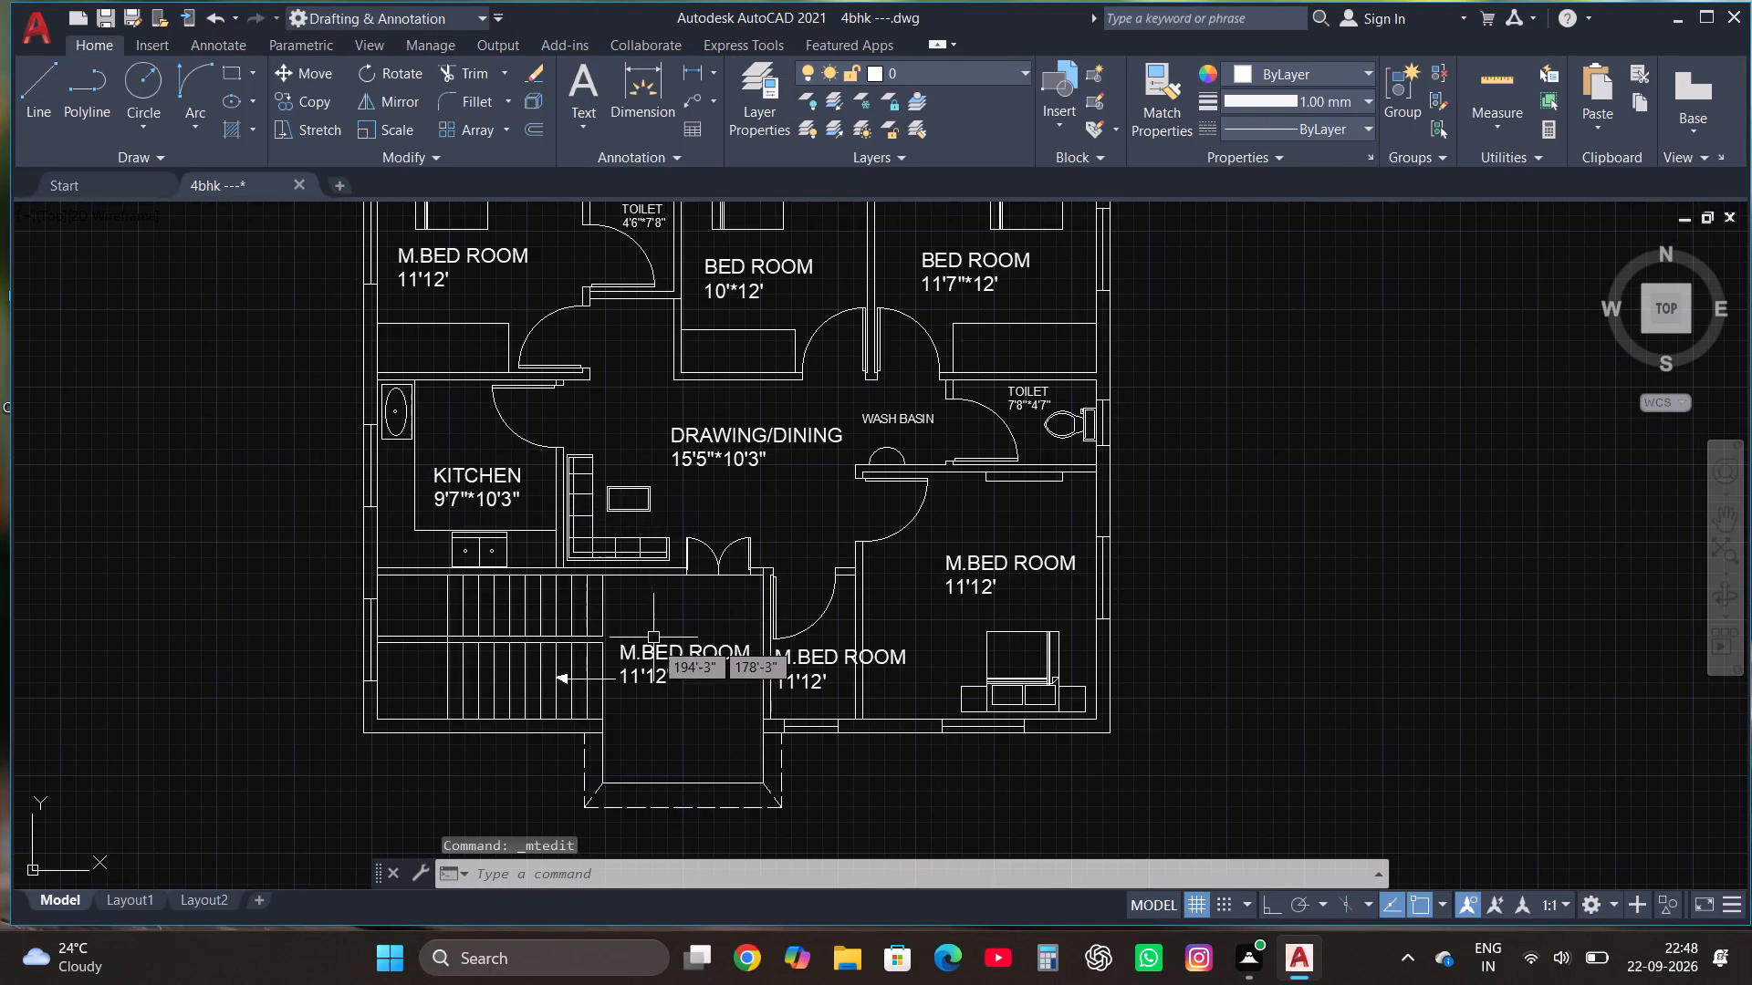
pyautogui.scroll(1, 653, 670)
pyautogui.click(652, 688)
pyautogui.rightClick(650, 688)
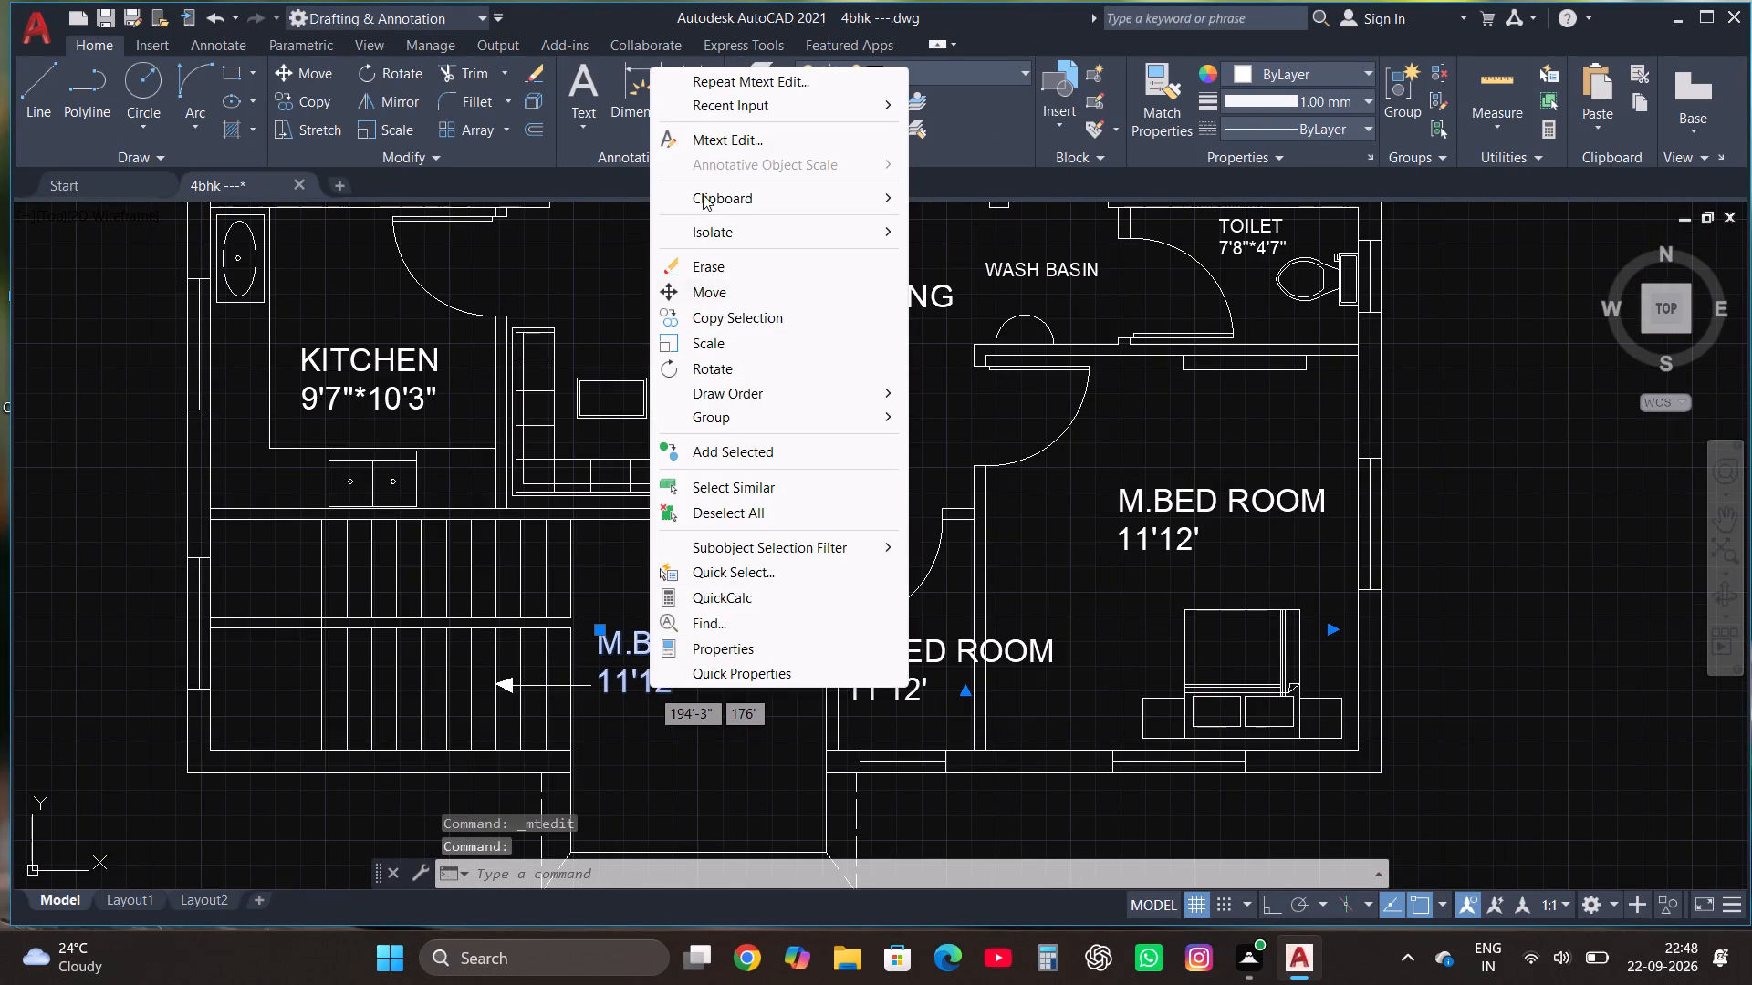
pyautogui.click(752, 144)
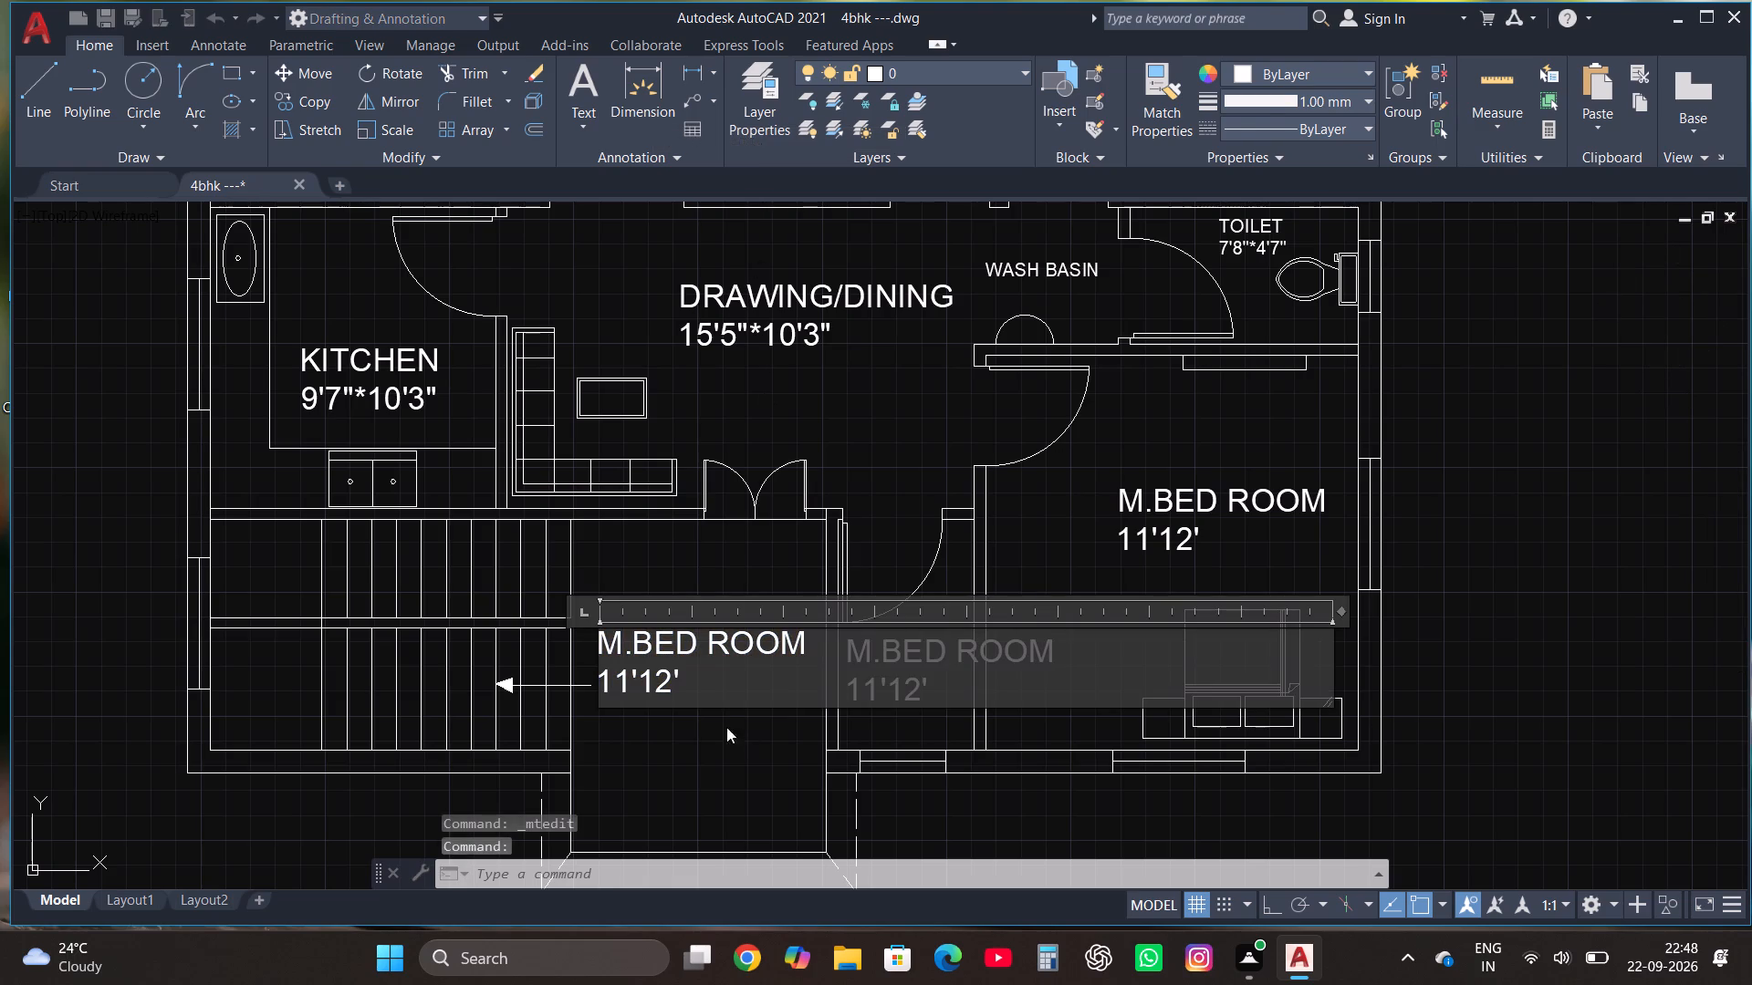
pyautogui.click(726, 694)
pyautogui.press('BackSpace')
pyautogui.press('BackSpace')
pyautogui.press('BackSpace')
pyautogui.press('BackSpace')
pyautogui.press('BackSpace')
pyautogui.press('BackSpace')
pyautogui.press('BackSpace')
pyautogui.press('BackSpace')
pyautogui.press('BackSpace')
pyautogui.press('BackSpace')
pyautogui.press('BackSpace')
pyautogui.press('BackSpace')
pyautogui.press('BackSpace')
pyautogui.press('BackSpace')
pyautogui.press('BackSpace')
pyautogui.press('BackSpace')
pyautogui.press('BackSpace')
pyautogui.press('BackSpace')
pyautogui.press('BackSpace')
pyautogui.press('BackSpace')
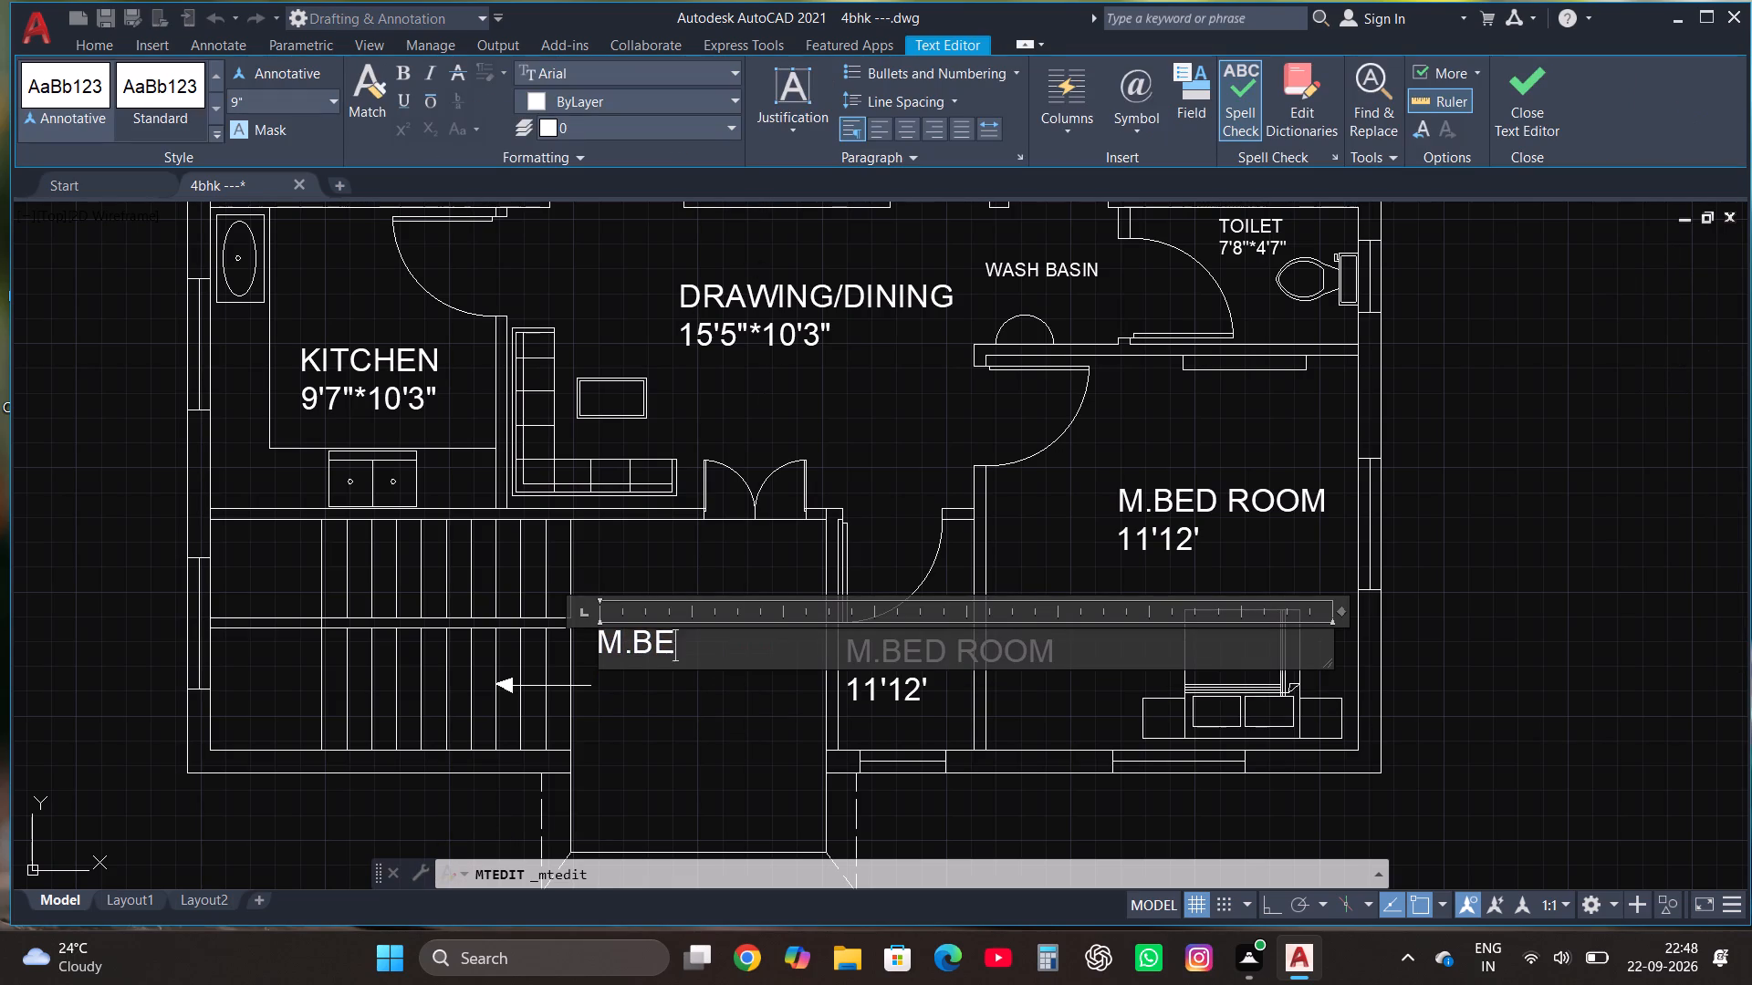
pyautogui.write('PORCG')
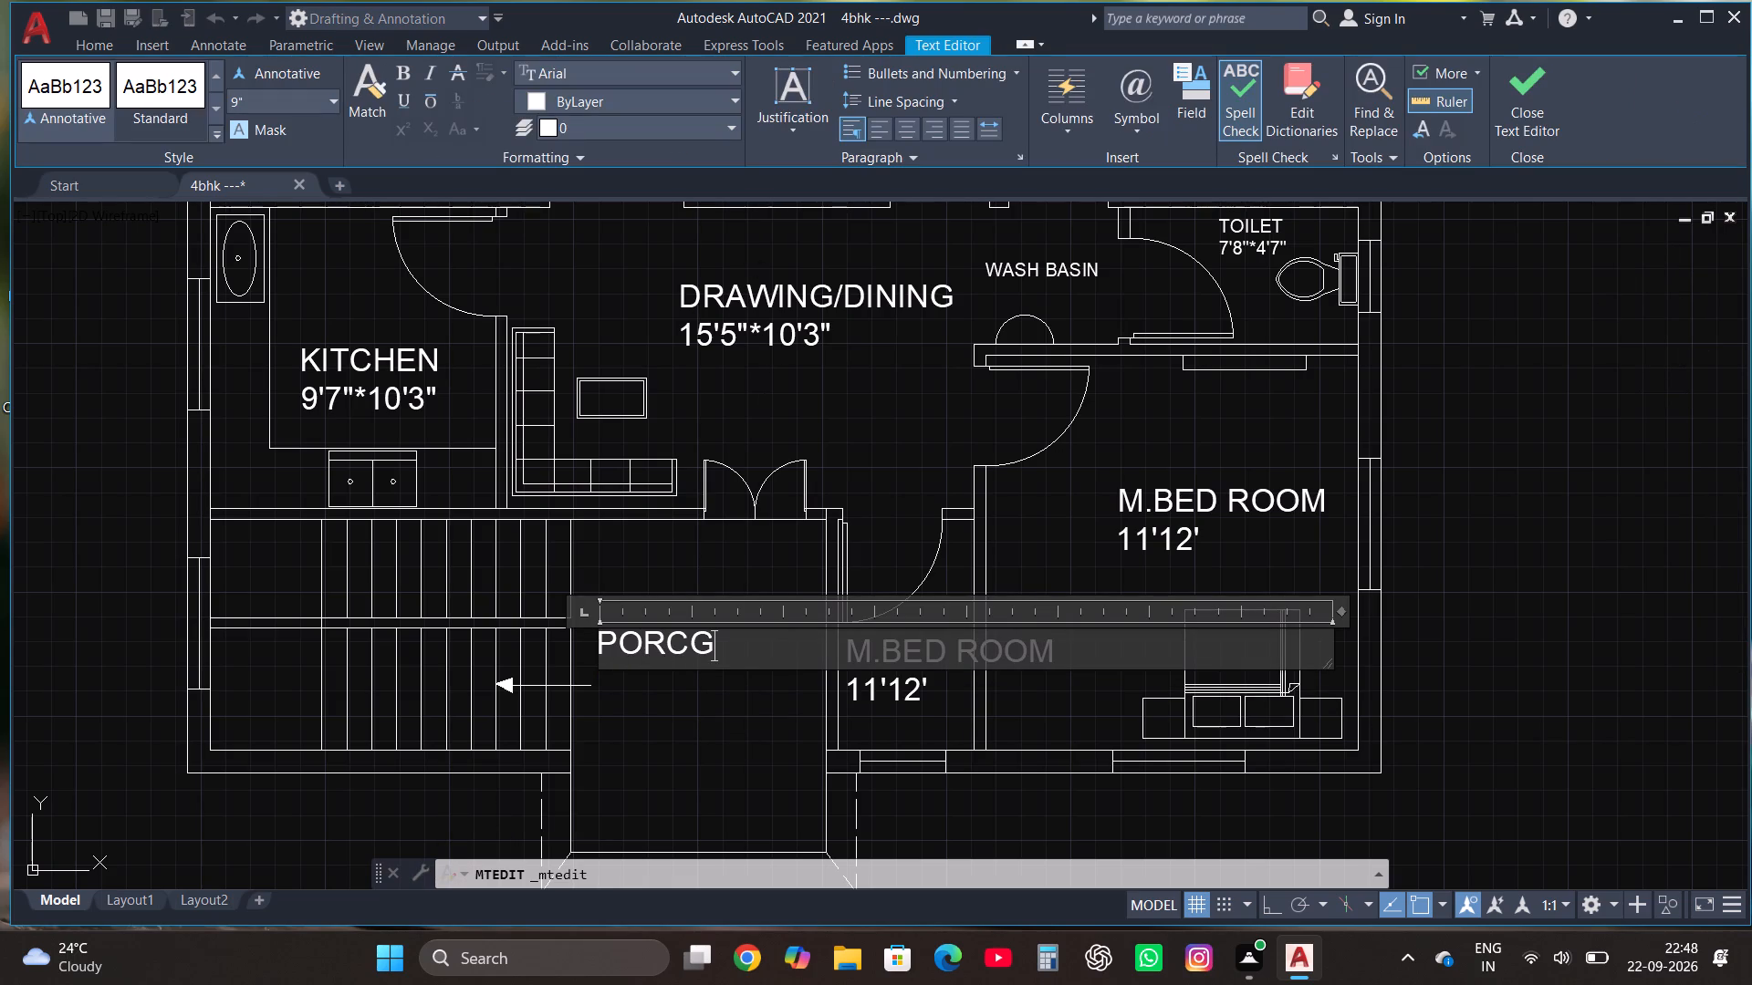
pyautogui.press('BackSpace')
pyautogui.press('h')
pyautogui.press('Return')
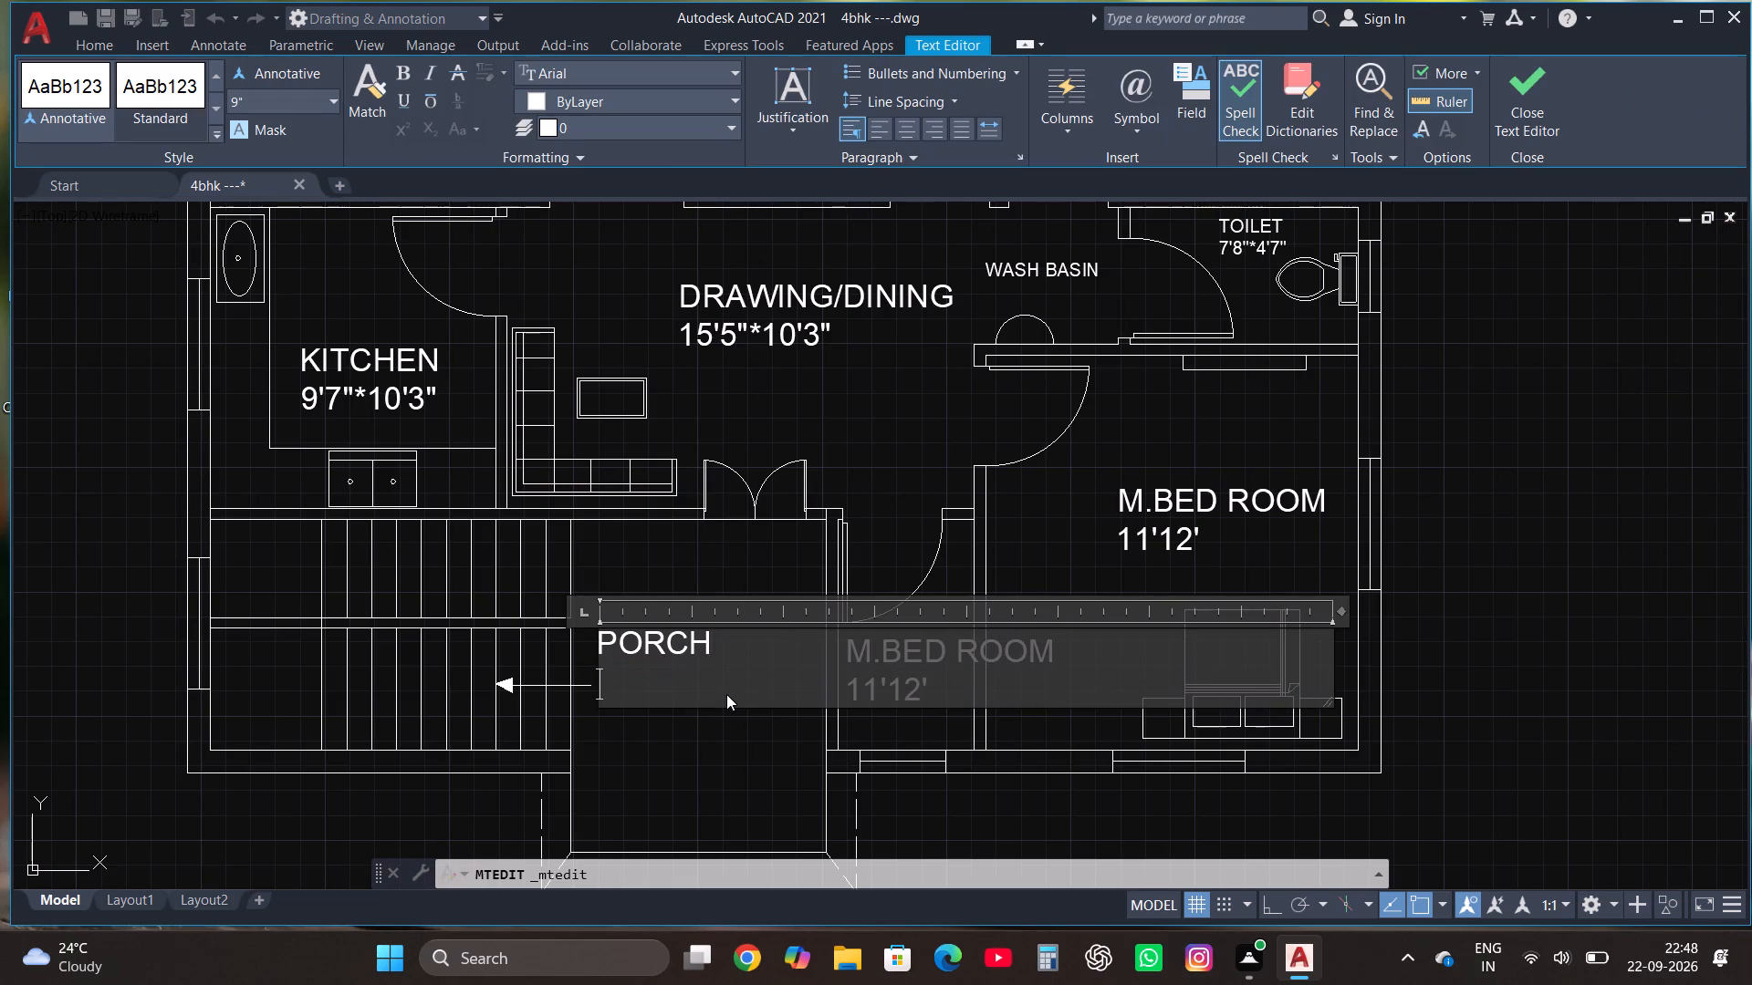
pyautogui.write('8\'7"*')
pyautogui.write('11\'2"')
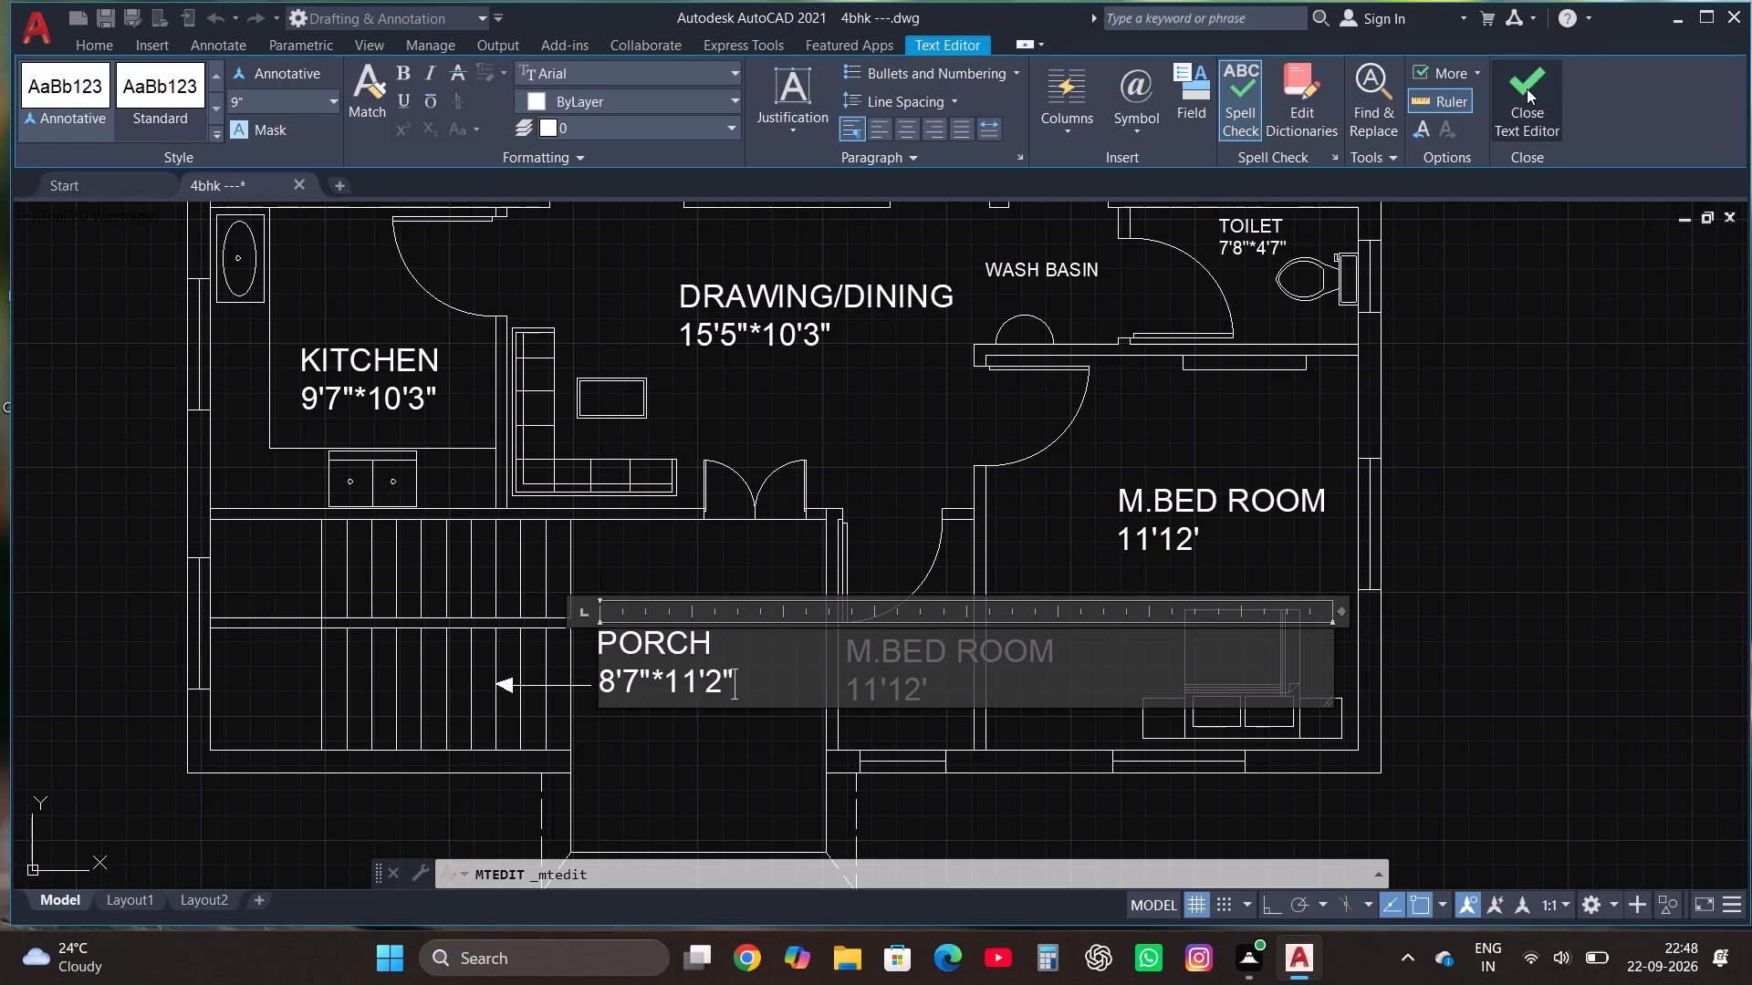
pyautogui.click(1527, 89)
# Replace the M.BED ROOM label in the small room east of the porch by PUJA with the size line 4'7"*7'9".
pyautogui.scroll(-1, 595, 473)
pyautogui.scroll(1, 774, 593)
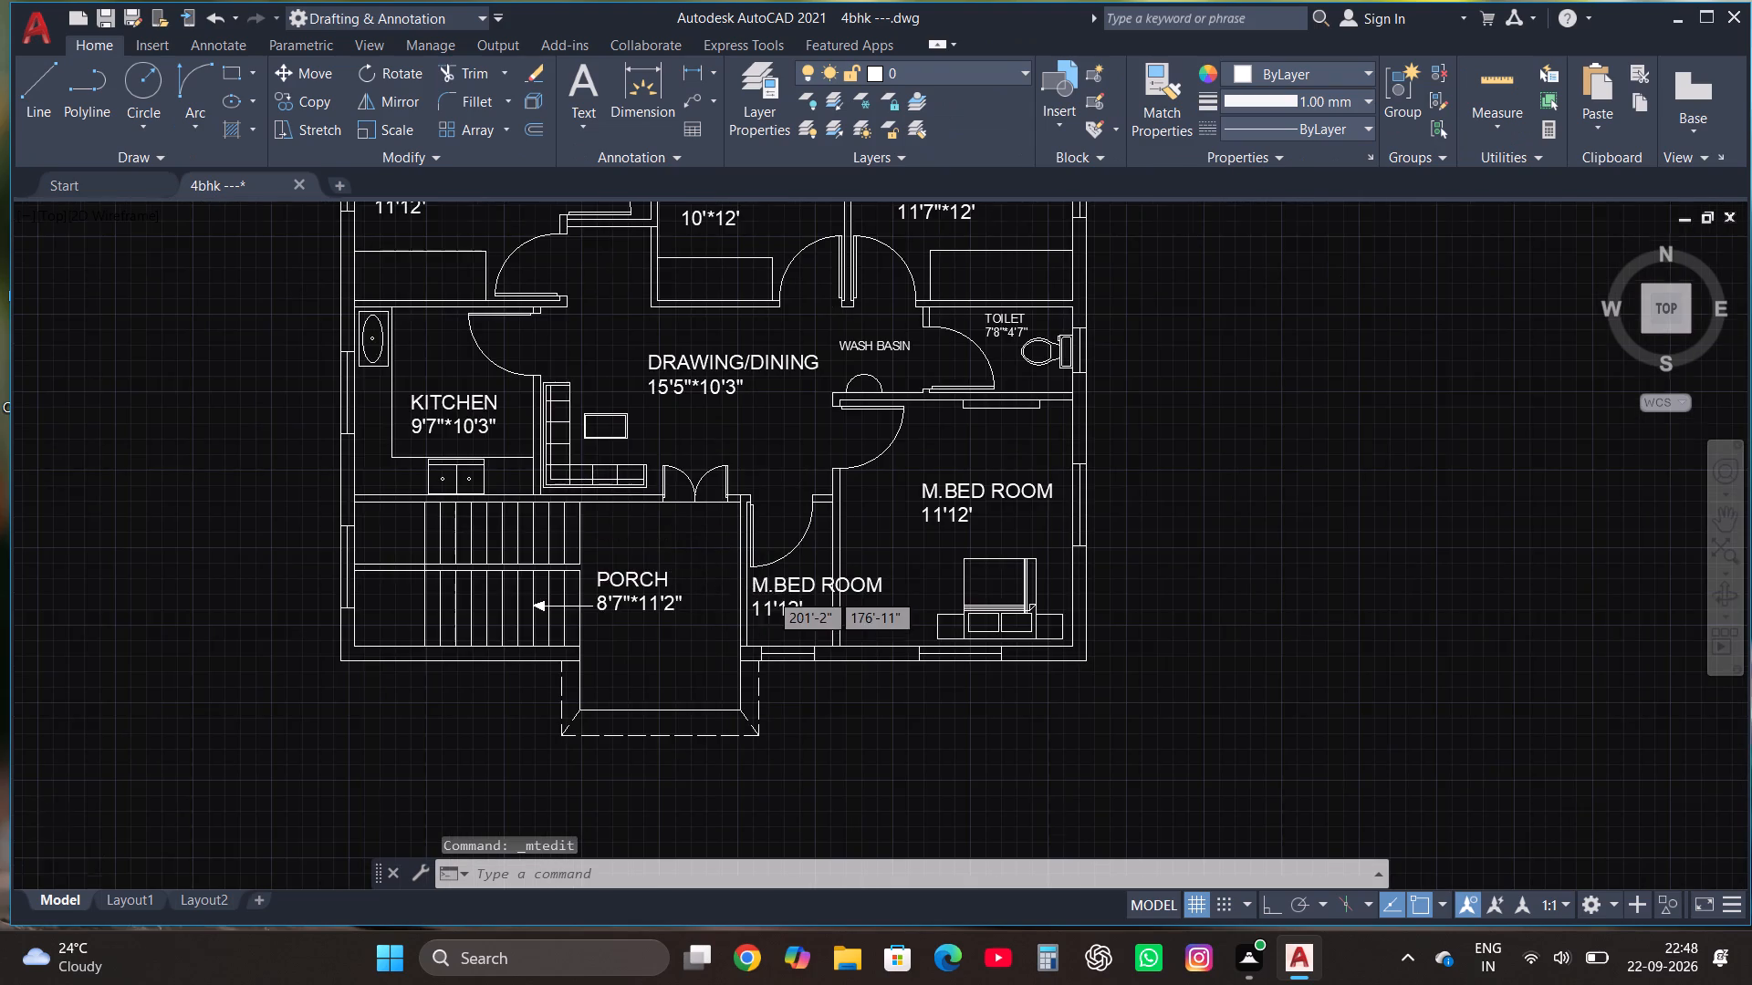
pyautogui.scroll(1, 774, 593)
pyautogui.click(768, 587)
pyautogui.rightClick(767, 586)
pyautogui.click(903, 375)
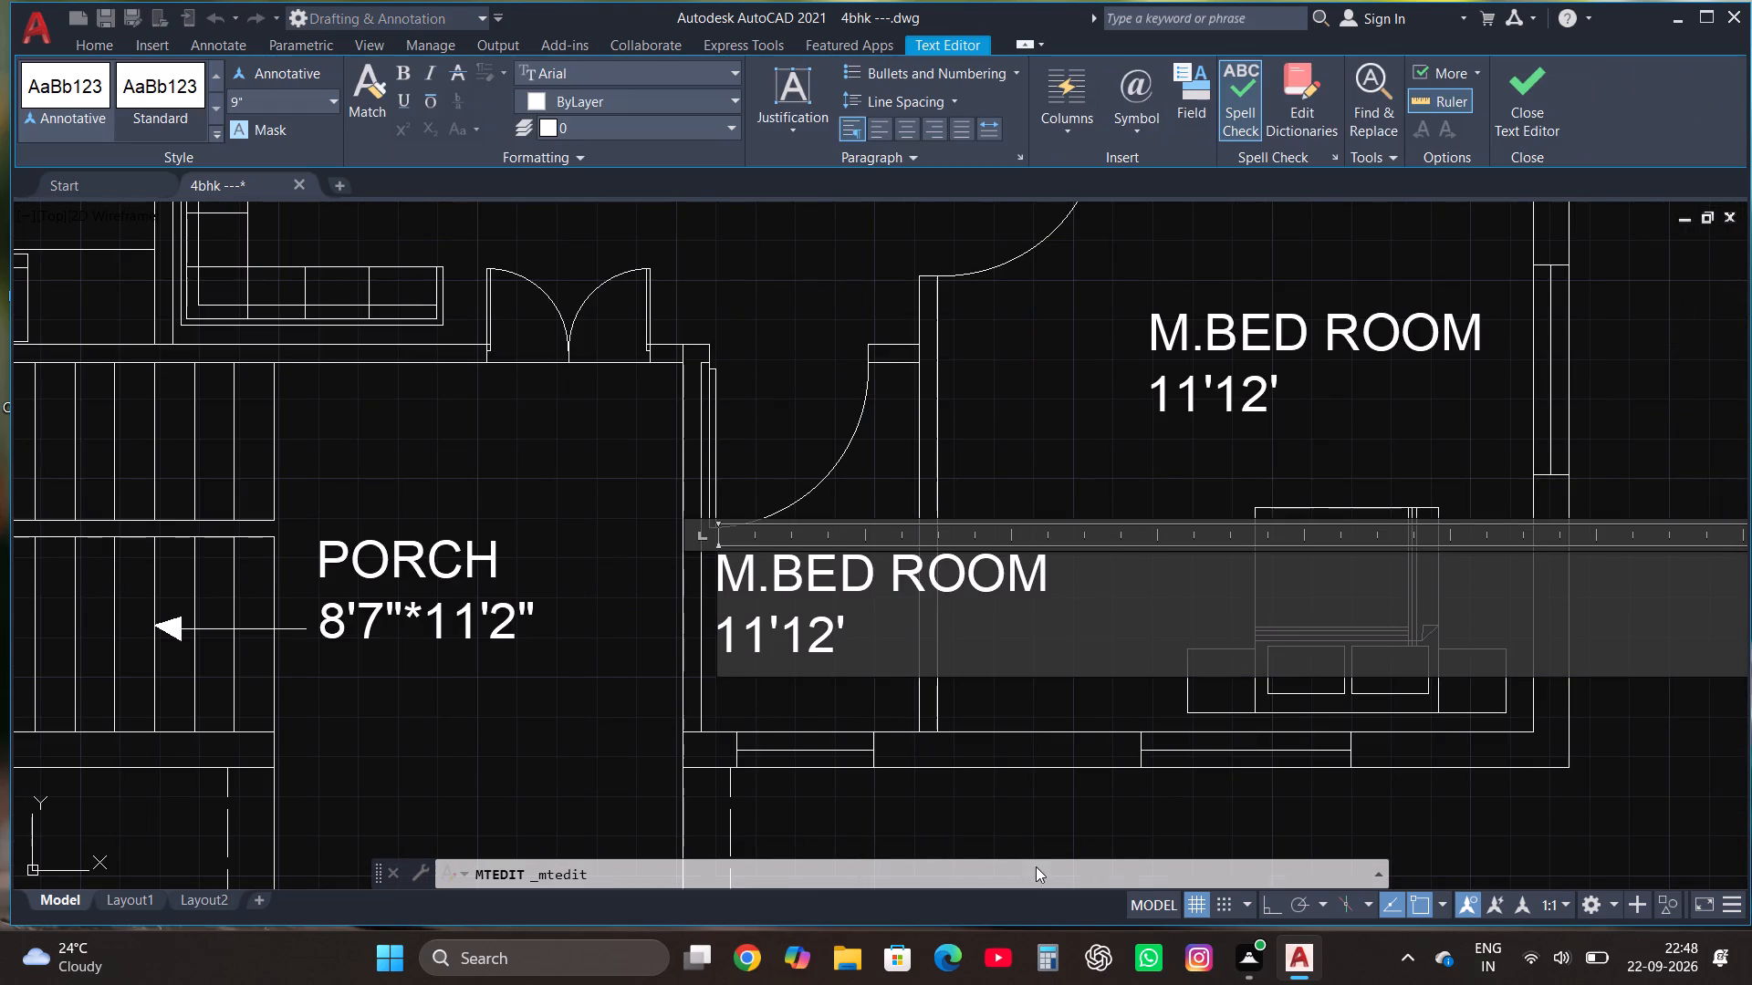
pyautogui.click(906, 644)
pyautogui.press('BackSpace')
pyautogui.press('BackSpace')
pyautogui.press('BackSpace')
pyautogui.press('BackSpace')
pyautogui.press('BackSpace')
pyautogui.press('BackSpace')
pyautogui.press('BackSpace')
pyautogui.press('BackSpace')
pyautogui.press('BackSpace')
pyautogui.press('BackSpace')
pyautogui.press('BackSpace')
pyautogui.press('BackSpace')
pyautogui.press('BackSpace')
pyautogui.press('BackSpace')
pyautogui.press('BackSpace')
pyautogui.press('BackSpace')
pyautogui.press('BackSpace')
pyautogui.press('BackSpace')
pyautogui.press('BackSpace')
pyautogui.press('BackSpace')
pyautogui.write('PUJA')
pyautogui.press('Return')
pyautogui.write('4\'7"*')
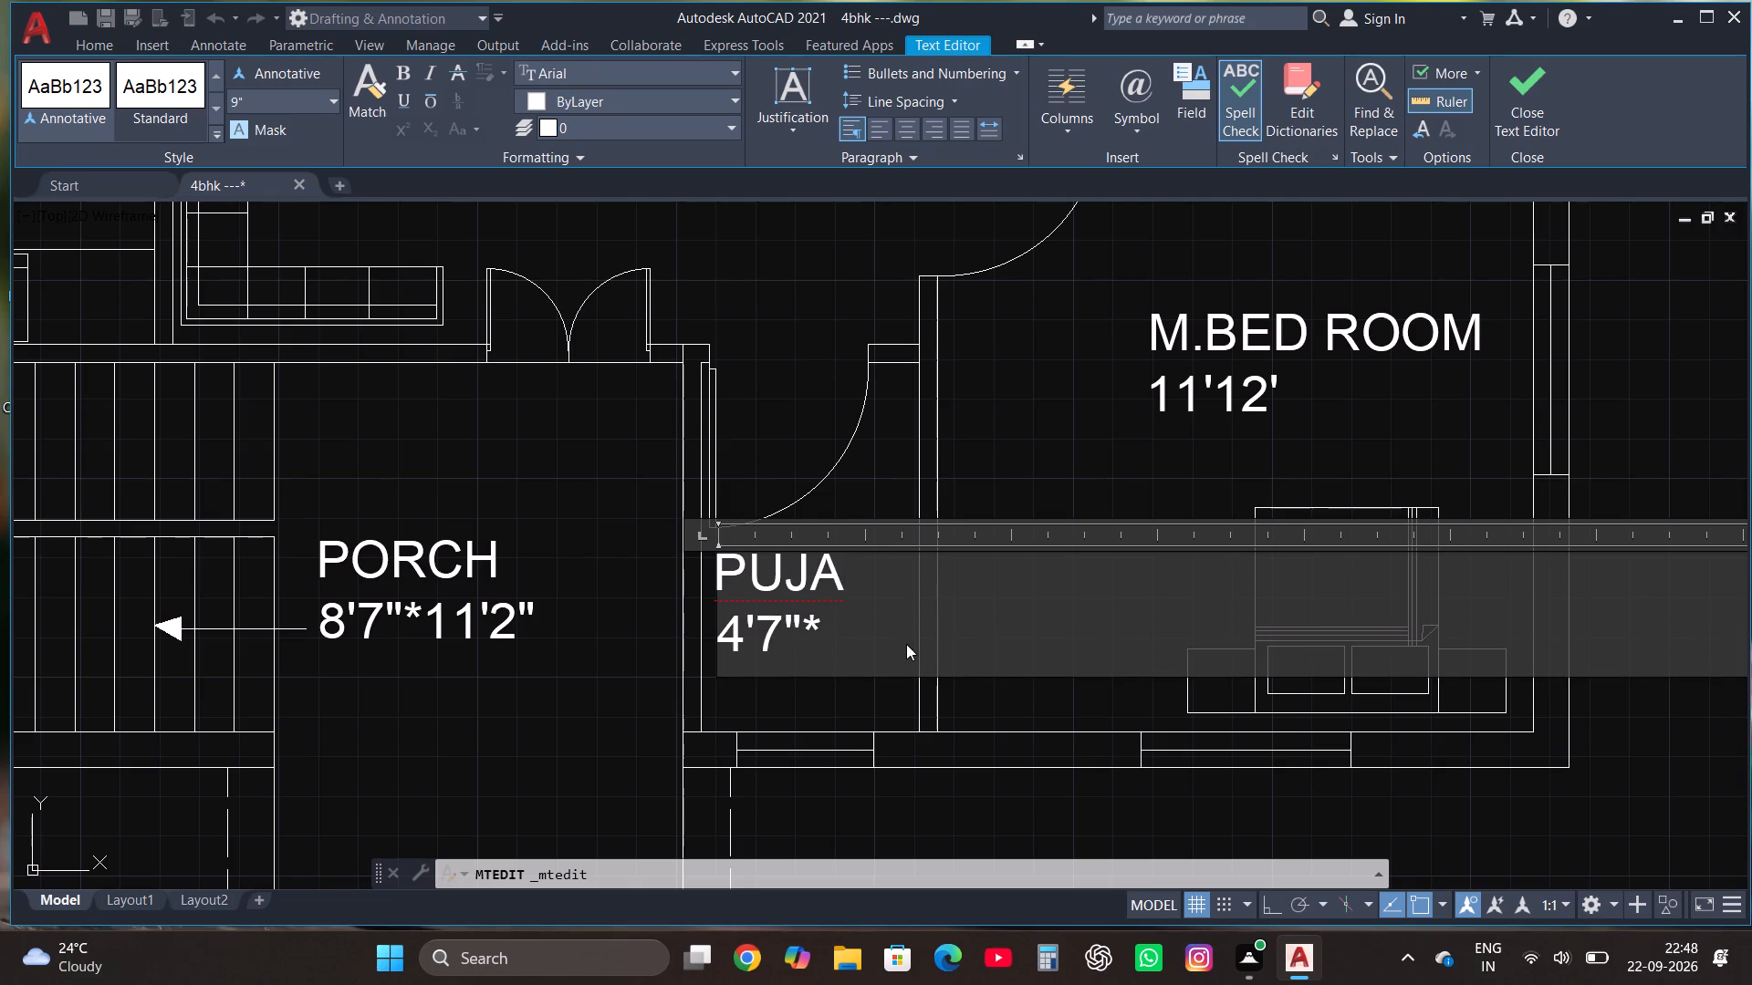
pyautogui.write('7\'9"')
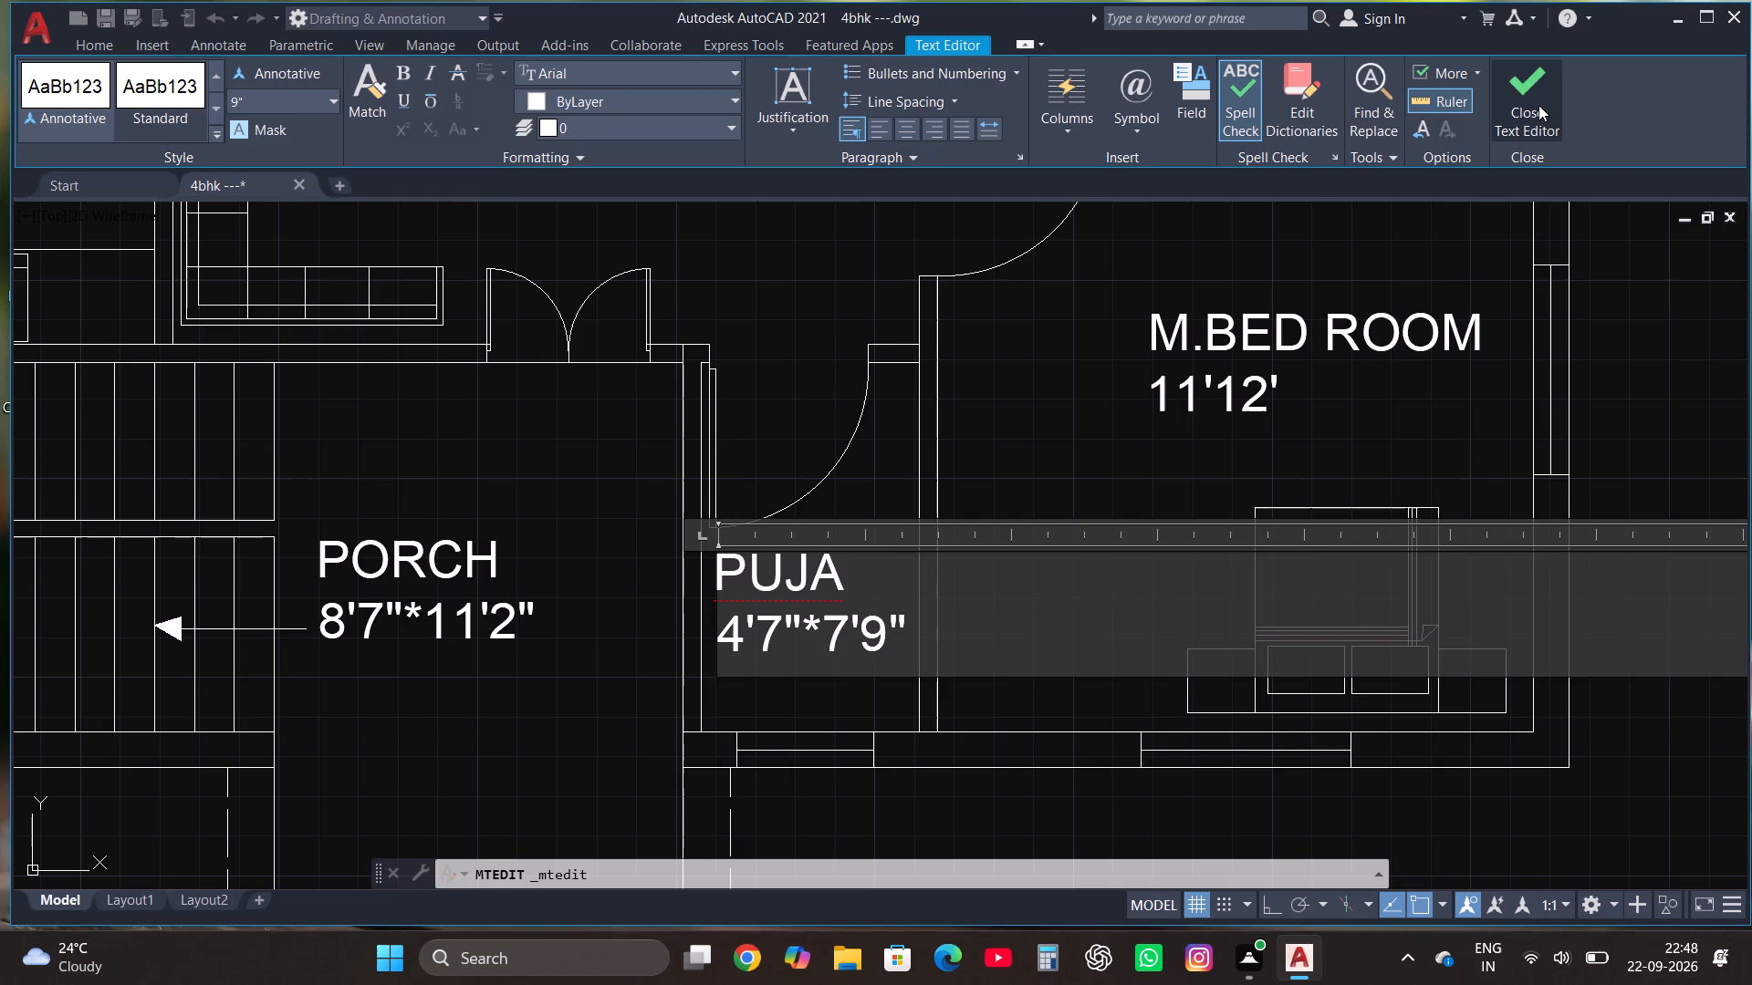
pyautogui.click(1523, 84)
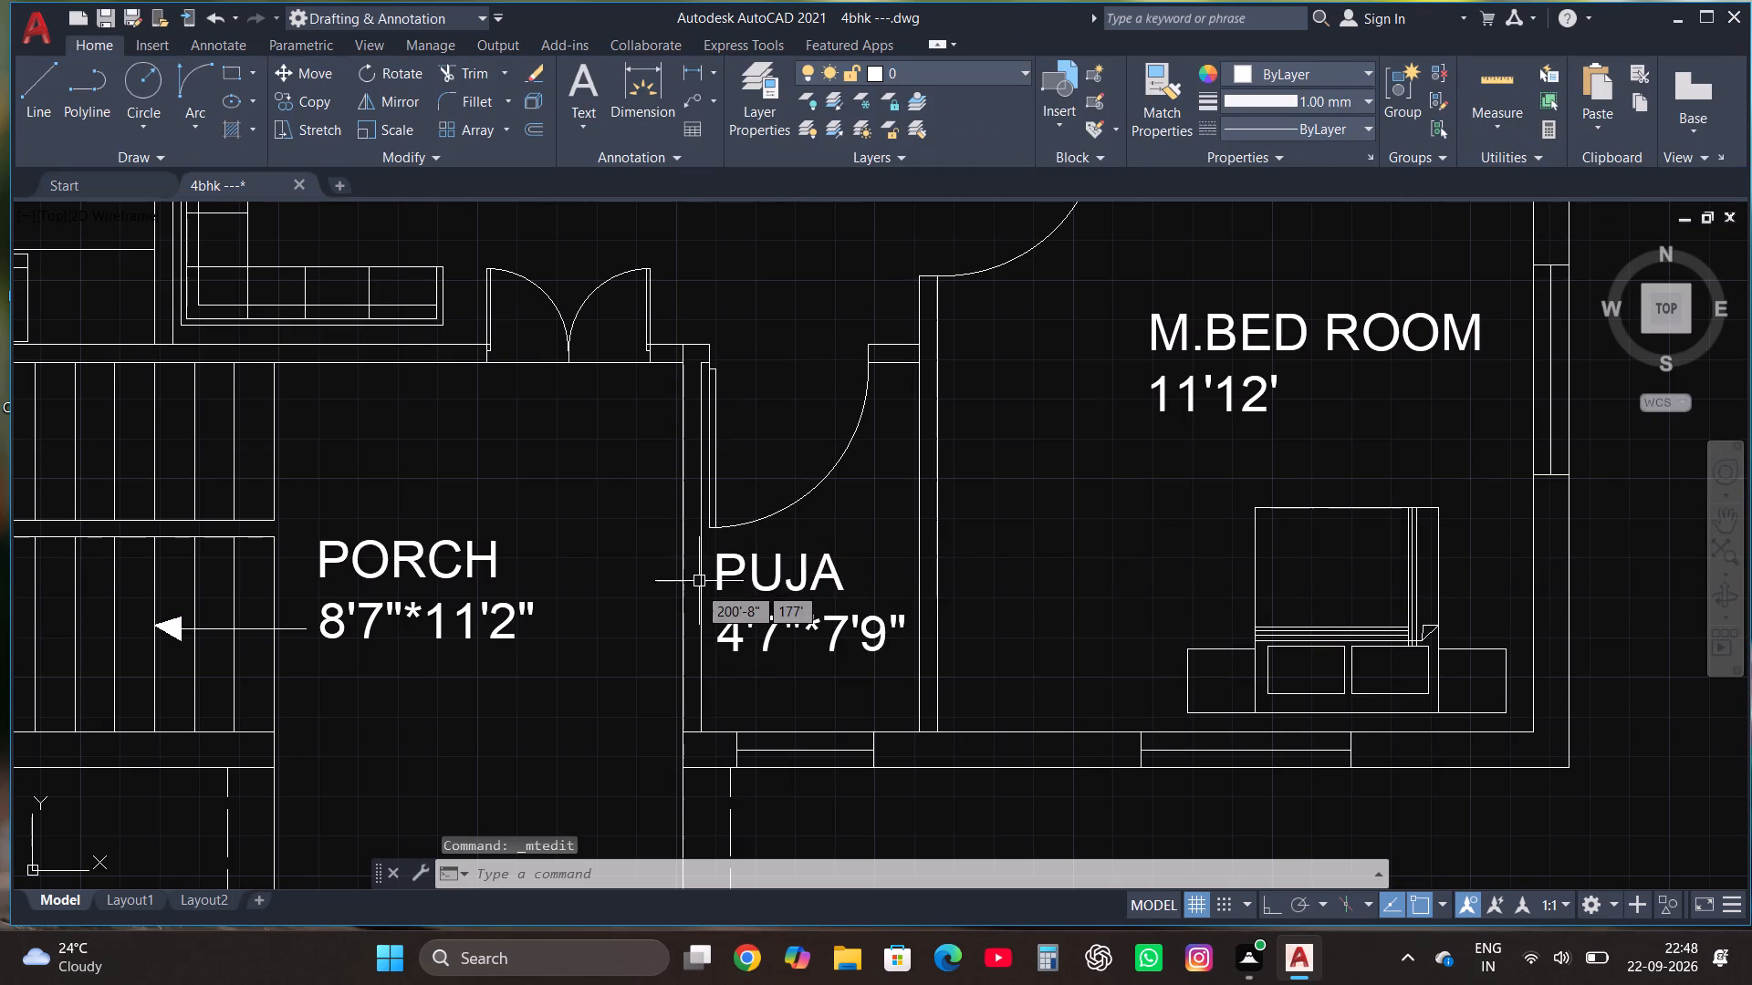
# Replace the M.BED ROOM label in the southeast bedroom by GUEST ROOM with the size line 12'6"*13' and finish the text edit.
pyautogui.scroll(-2, 702, 615)
pyautogui.scroll(2, 944, 554)
pyautogui.click(892, 451)
pyautogui.rightClick(892, 451)
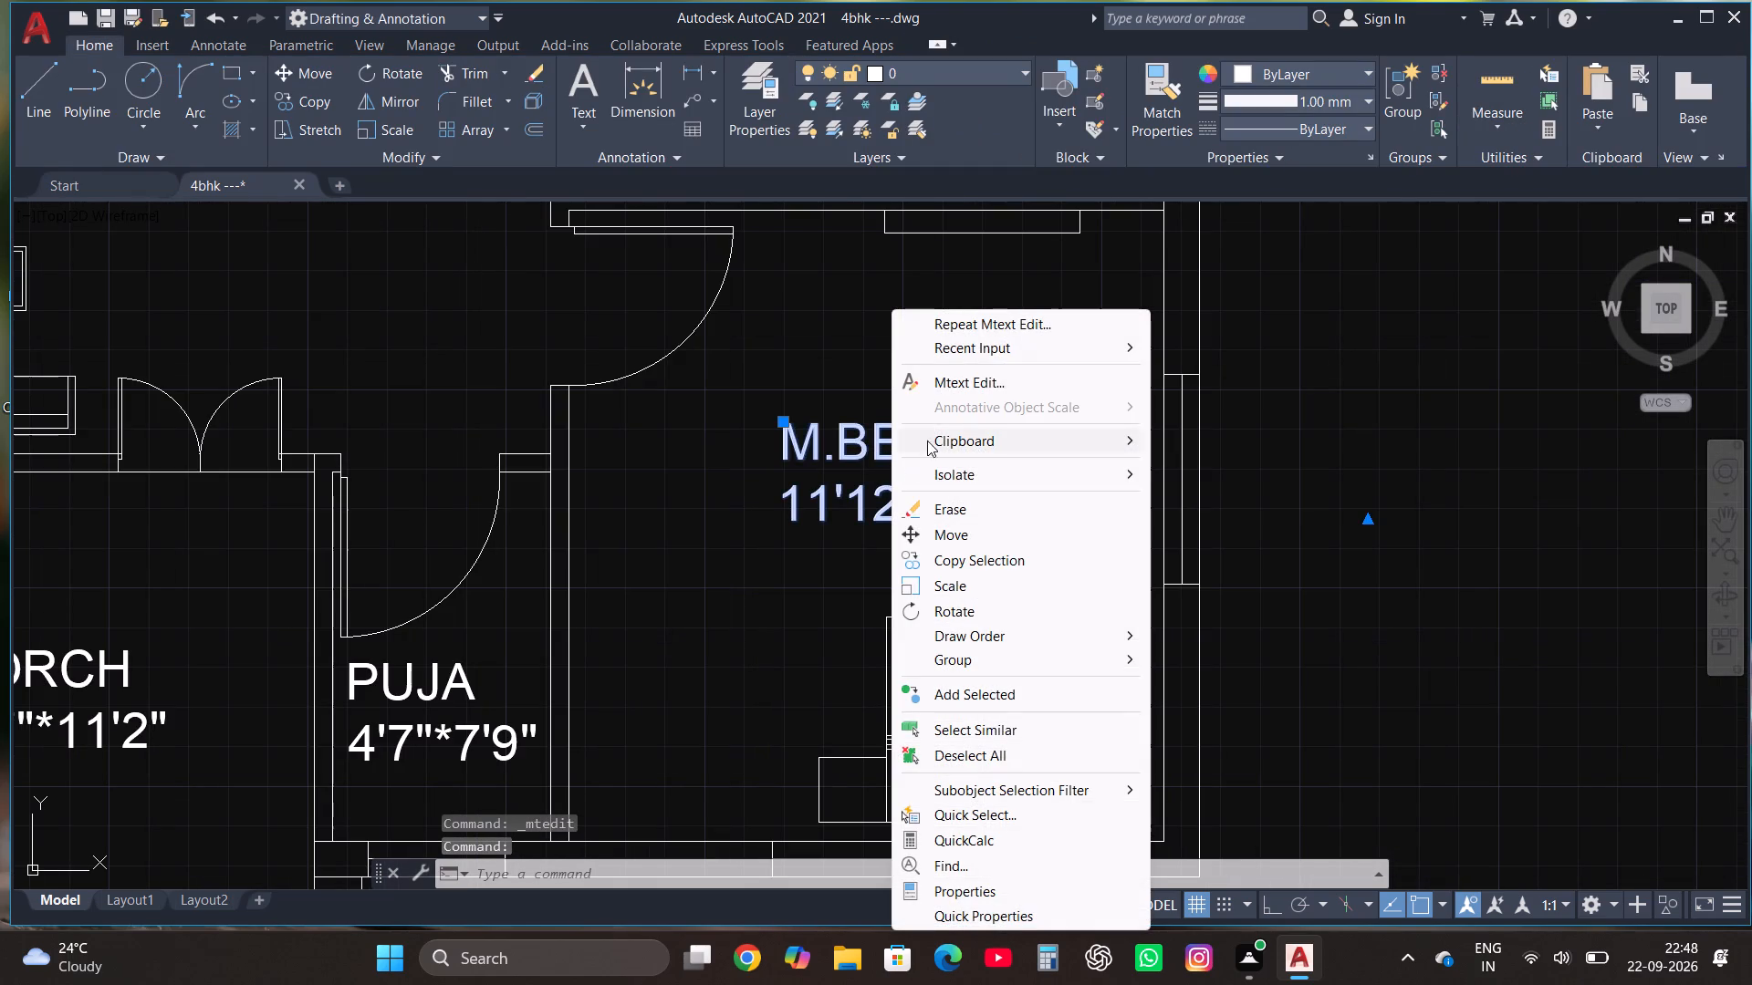
pyautogui.click(992, 381)
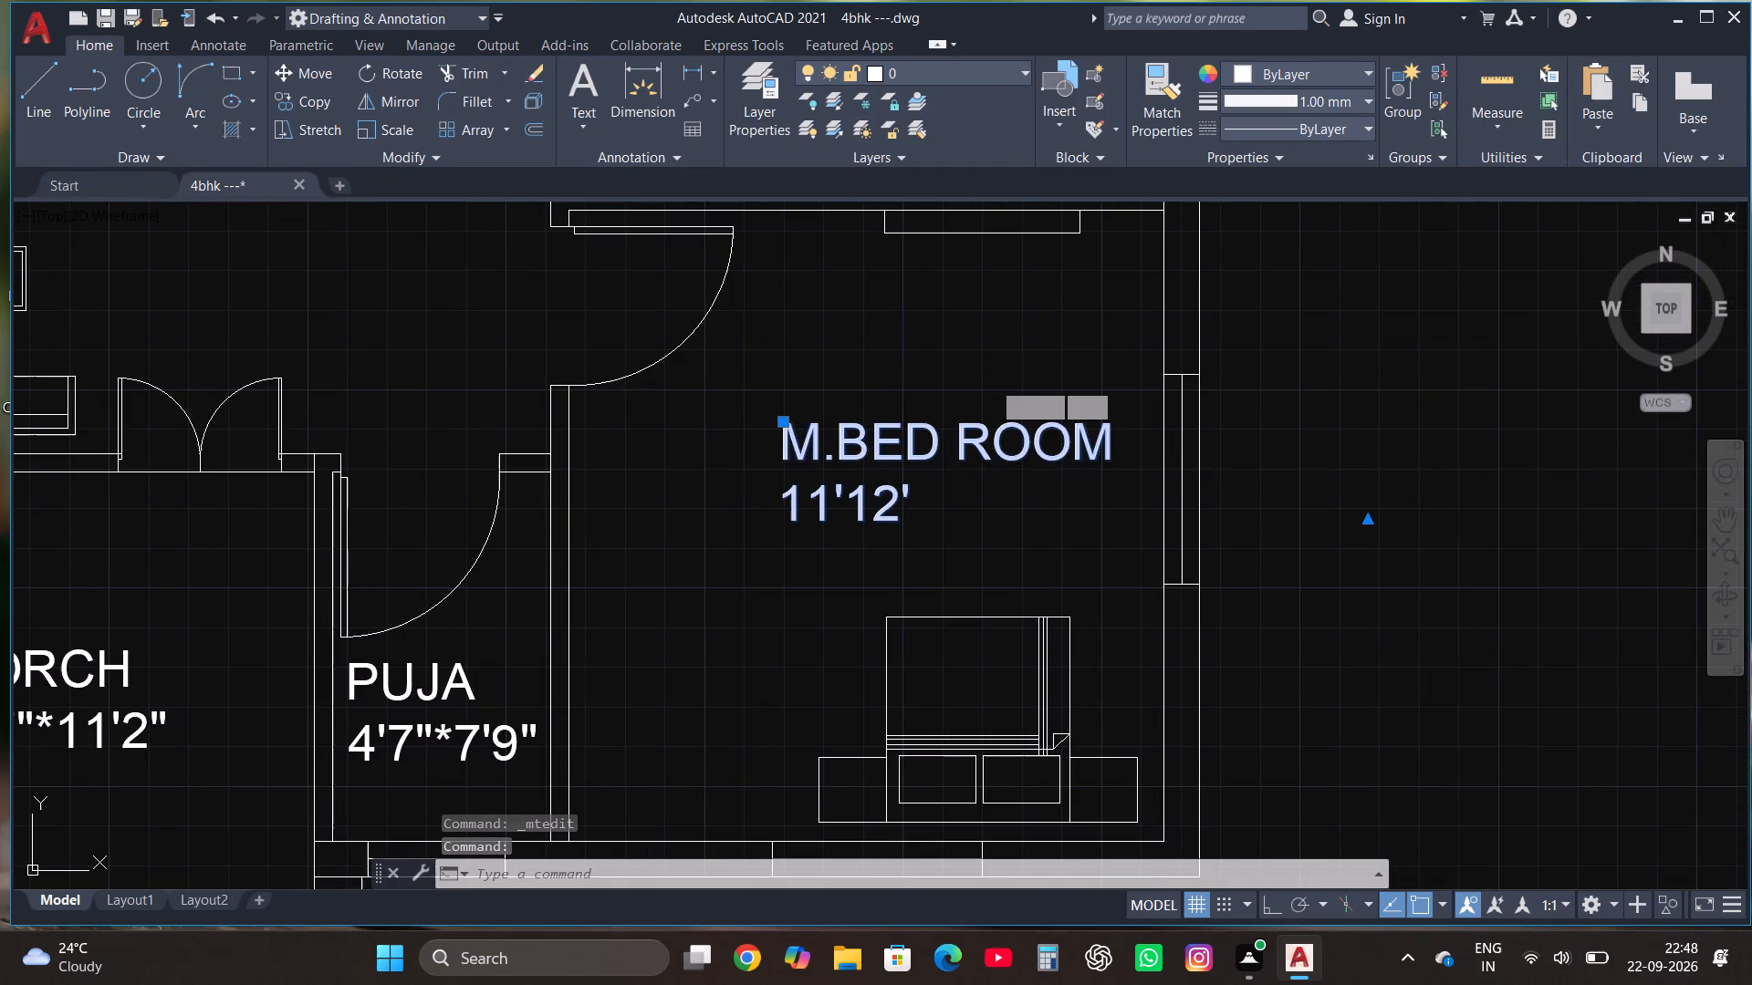
pyautogui.click(934, 516)
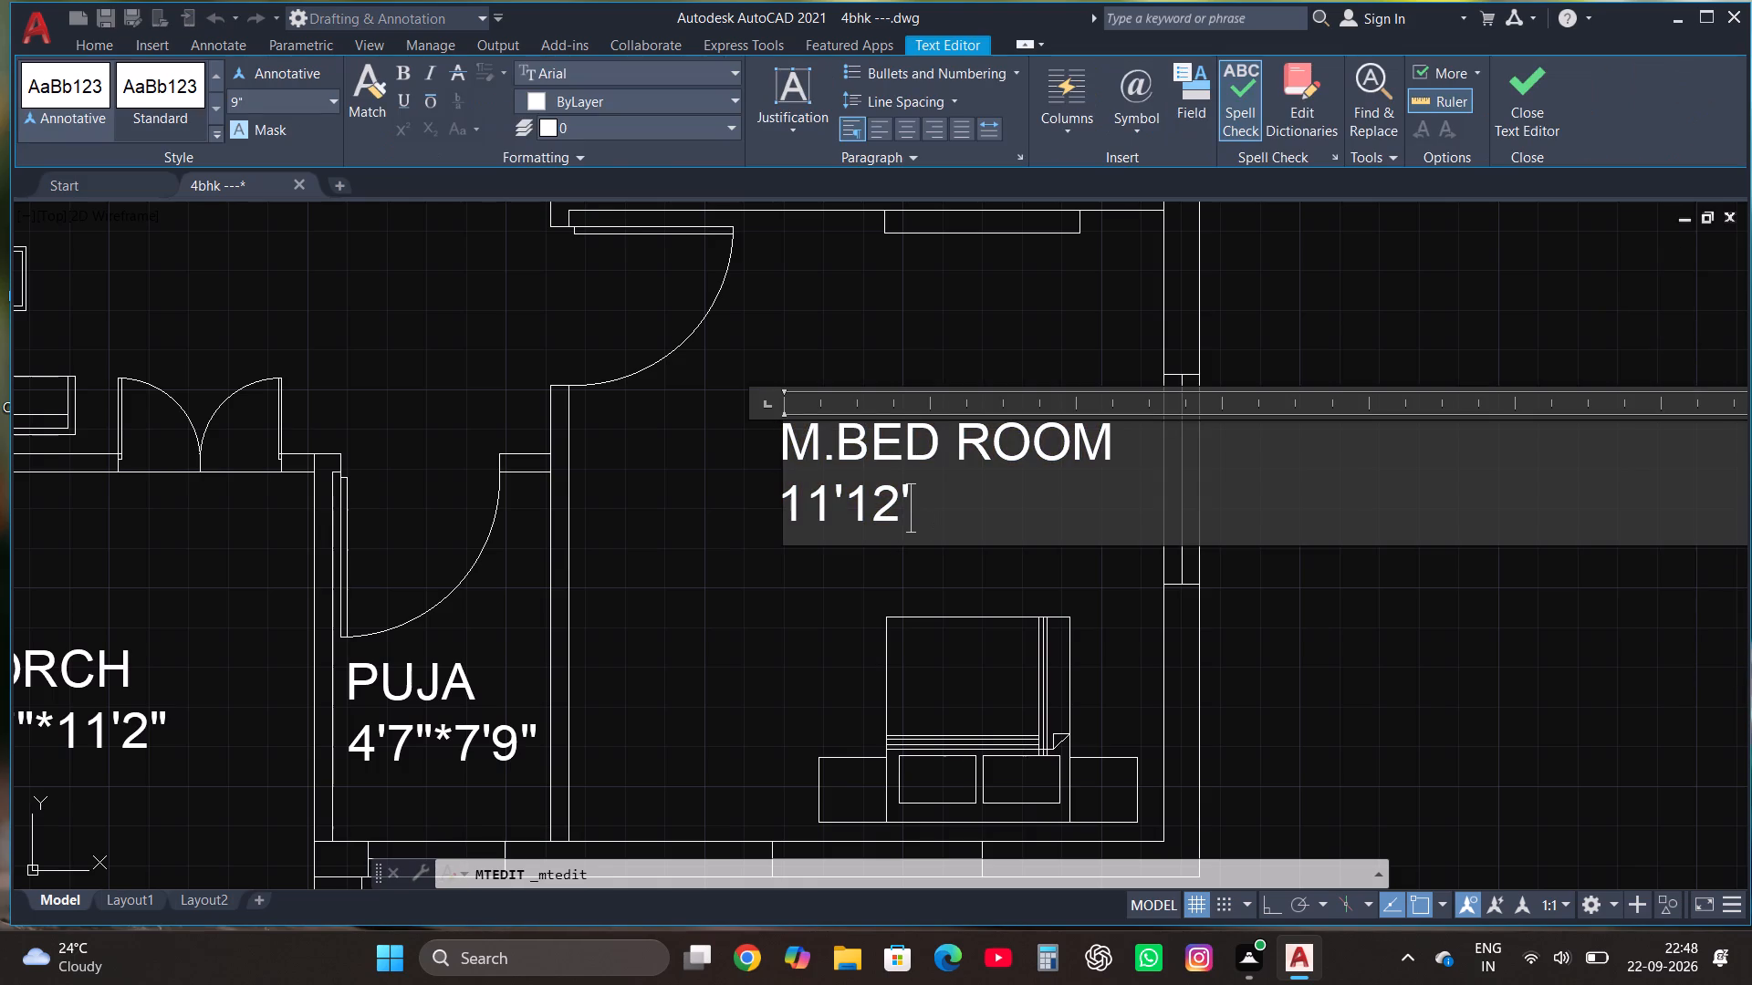
pyautogui.press('BackSpace')
pyautogui.press('BackSpace')
pyautogui.press('BackSpace')
pyautogui.press('BackSpace')
pyautogui.press('BackSpace')
pyautogui.press('BackSpace')
pyautogui.press('BackSpace')
pyautogui.press('BackSpace')
pyautogui.press('BackSpace')
pyautogui.press('BackSpace')
pyautogui.press('BackSpace')
pyautogui.press('BackSpace')
pyautogui.press('BackSpace')
pyautogui.press('BackSpace')
pyautogui.press('BackSpace')
pyautogui.press('BackSpace')
pyautogui.press('BackSpace')
pyautogui.press('BackSpace')
pyautogui.press('BackSpace')
pyautogui.press('BackSpace')
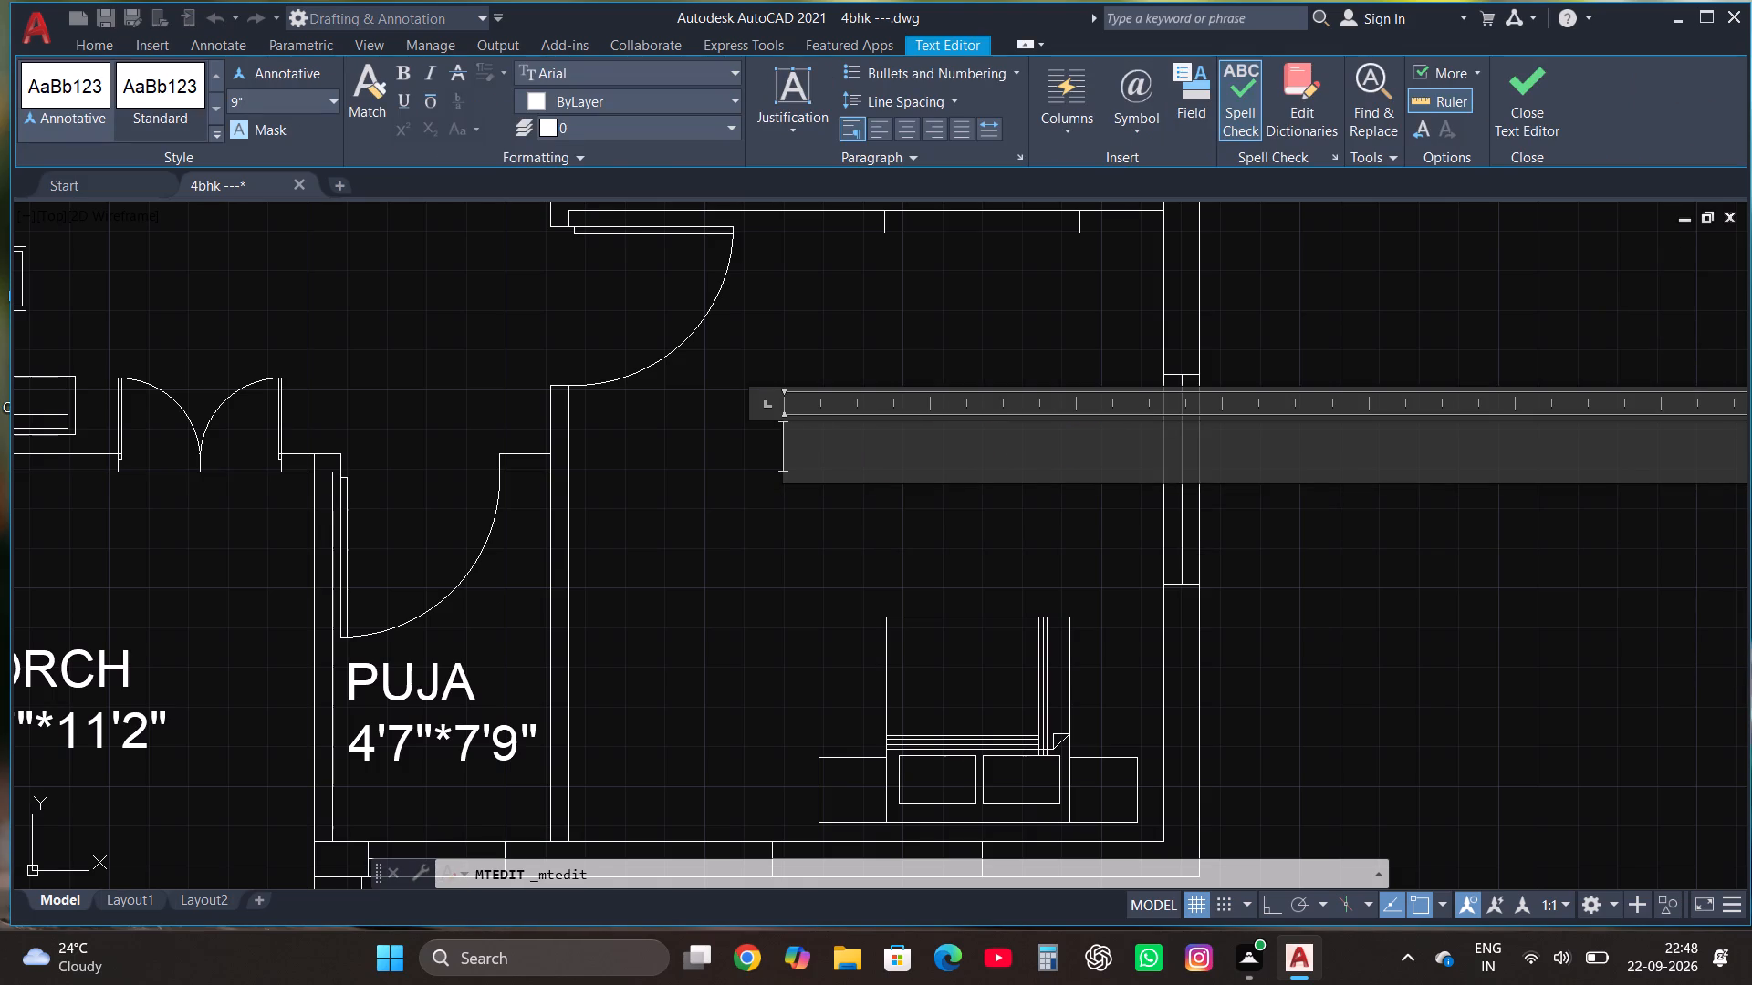
pyautogui.write('GUEST ROOM')
pyautogui.press('Return')
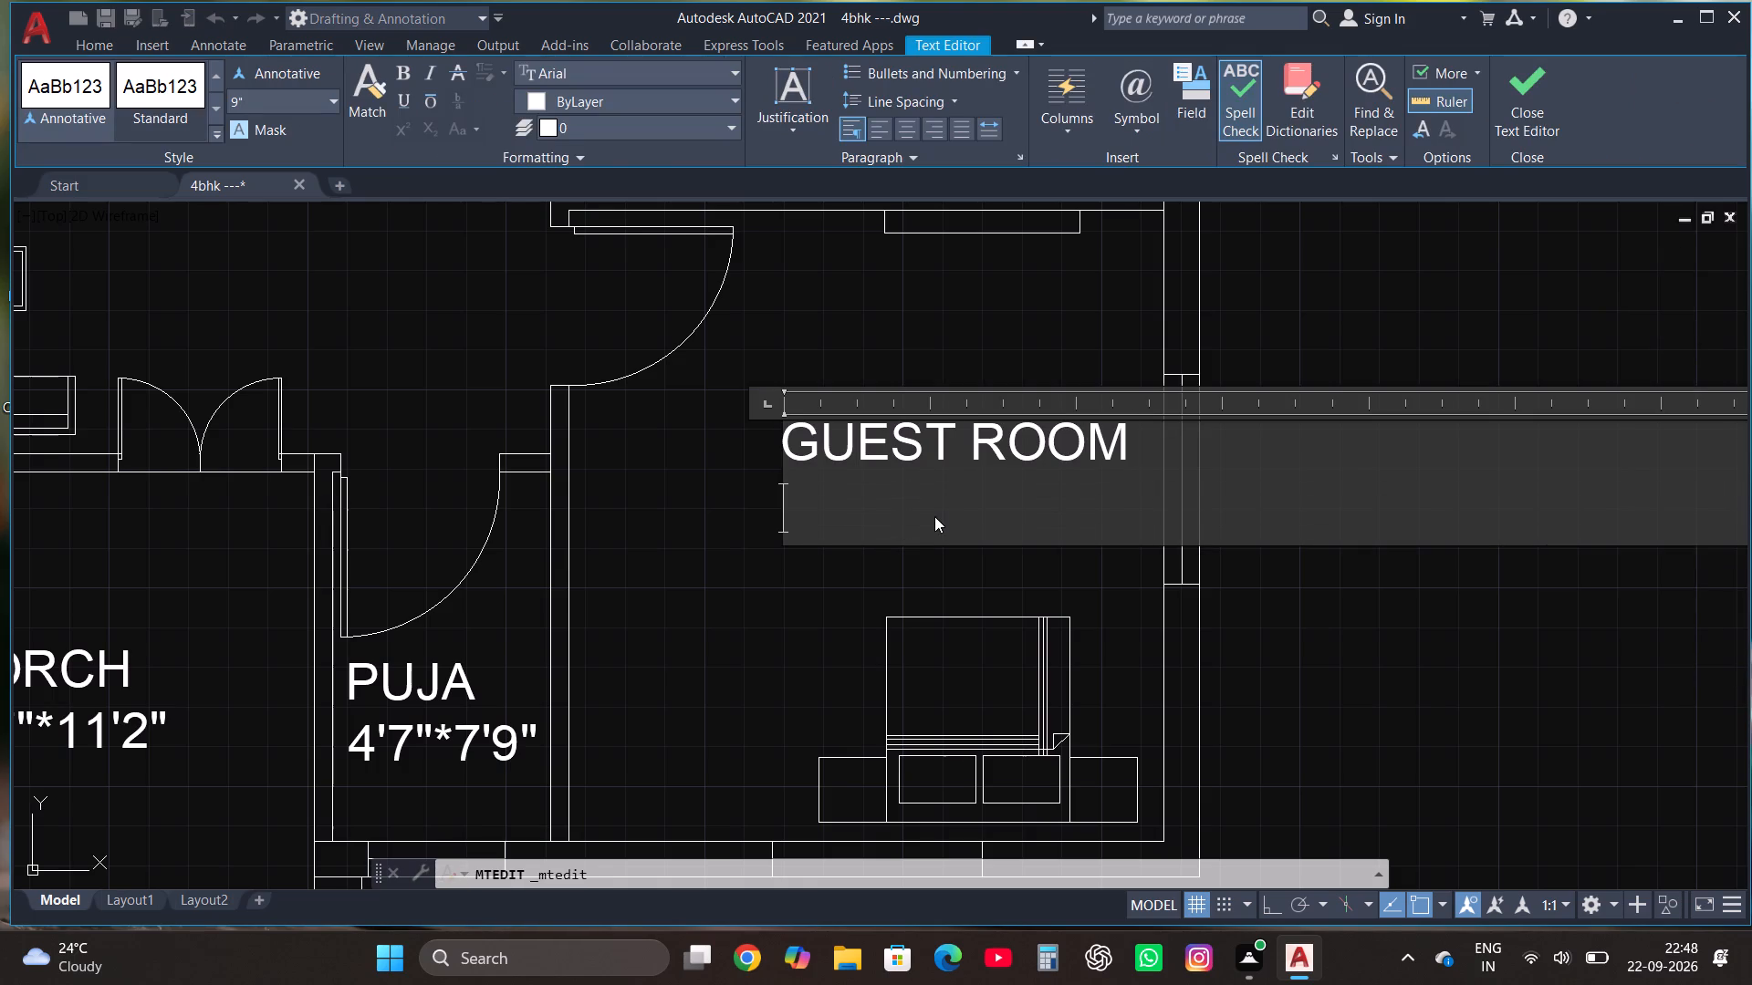
pyautogui.write('12\'6"*')
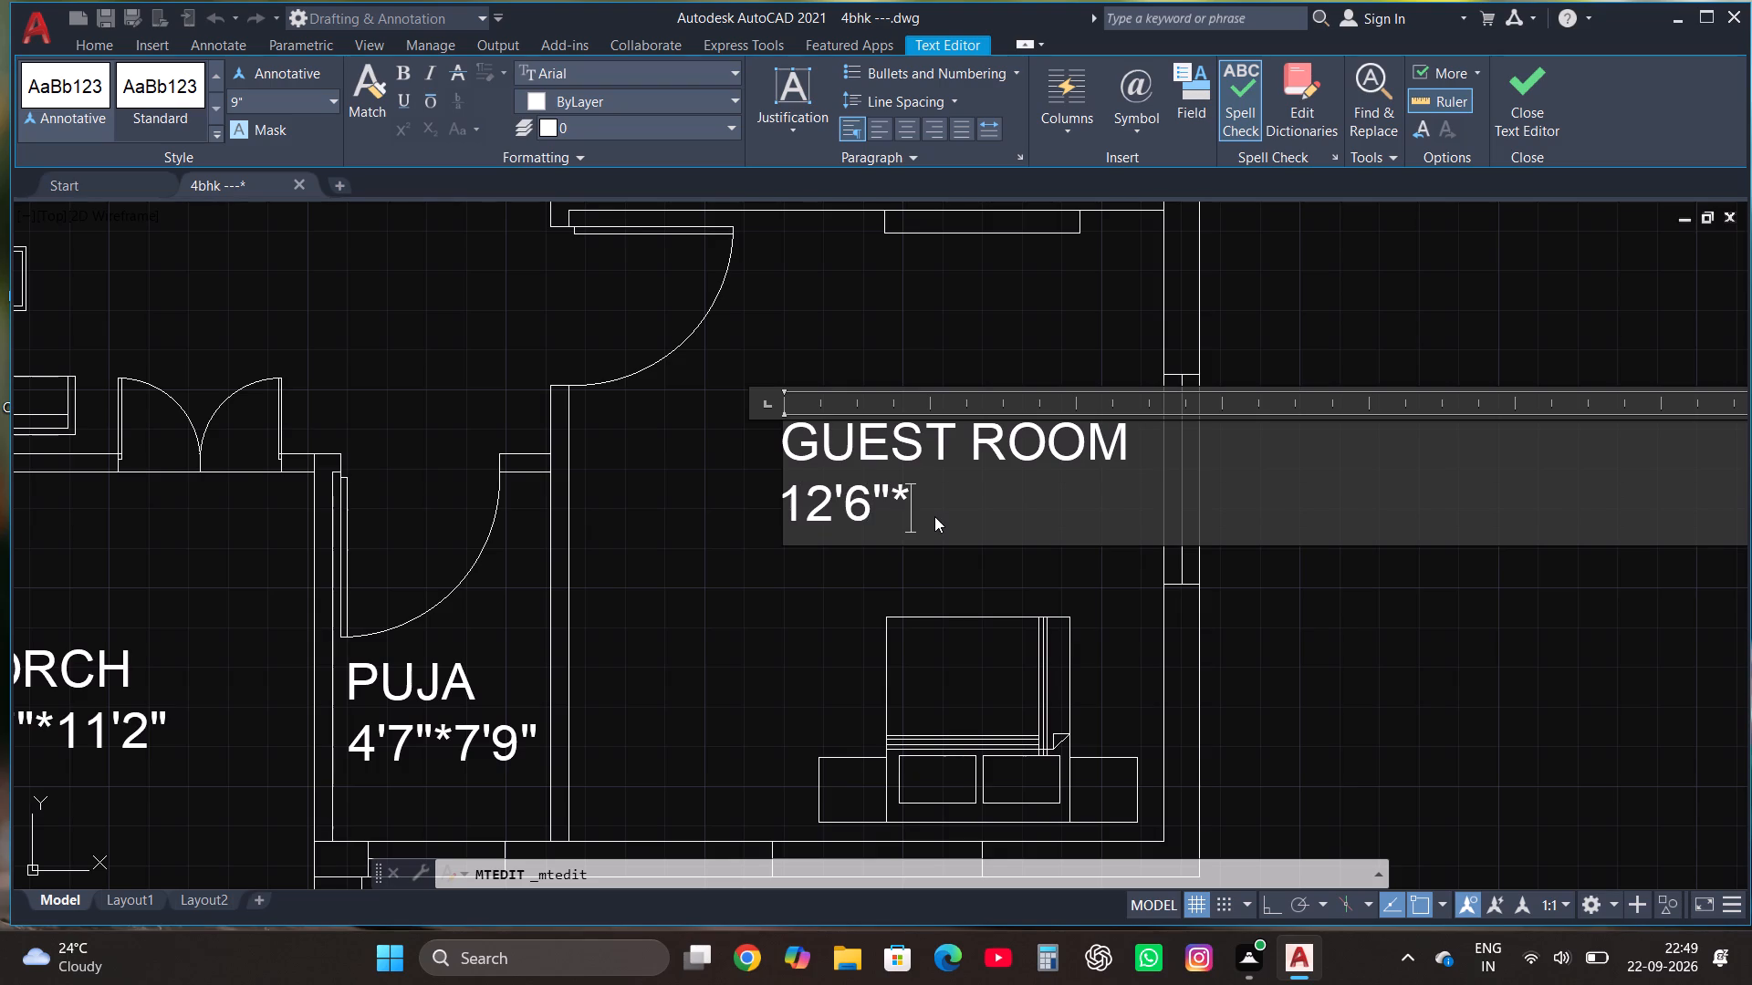
pyautogui.write("13'")
pyautogui.click(1533, 87)
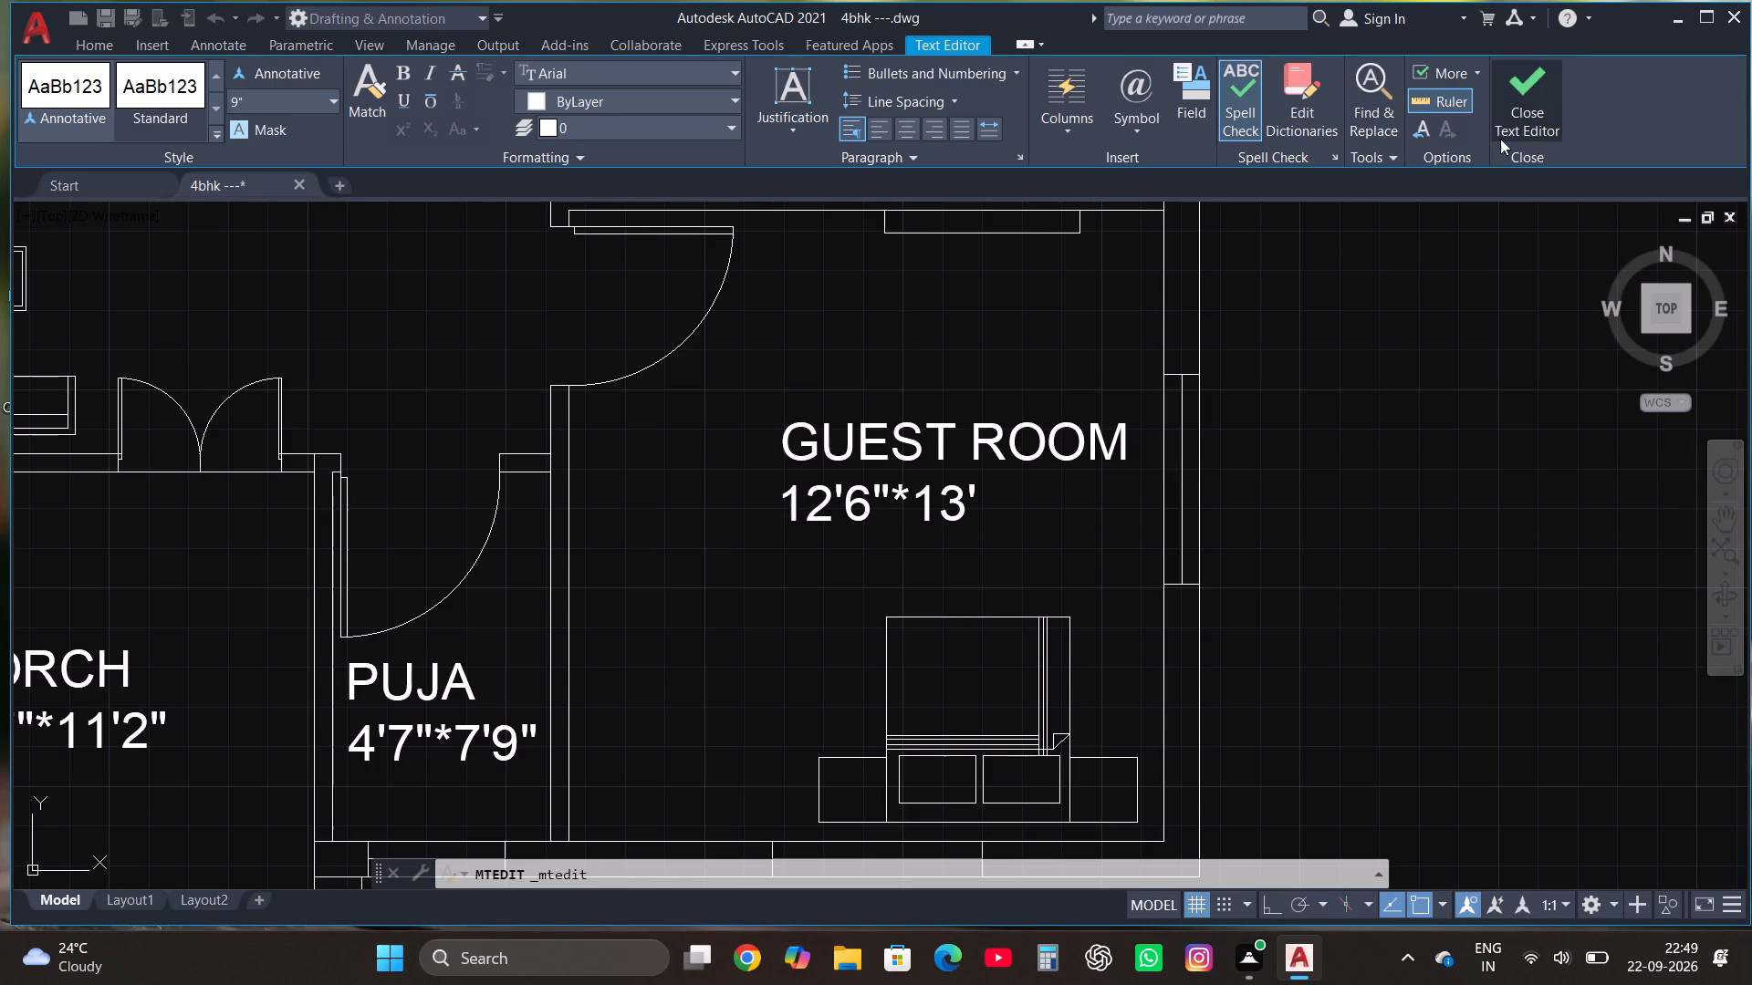
# Move the PORCH label up and slightly east within the porch, clear of the staircase arrow.
pyautogui.scroll(-2, 735, 621)
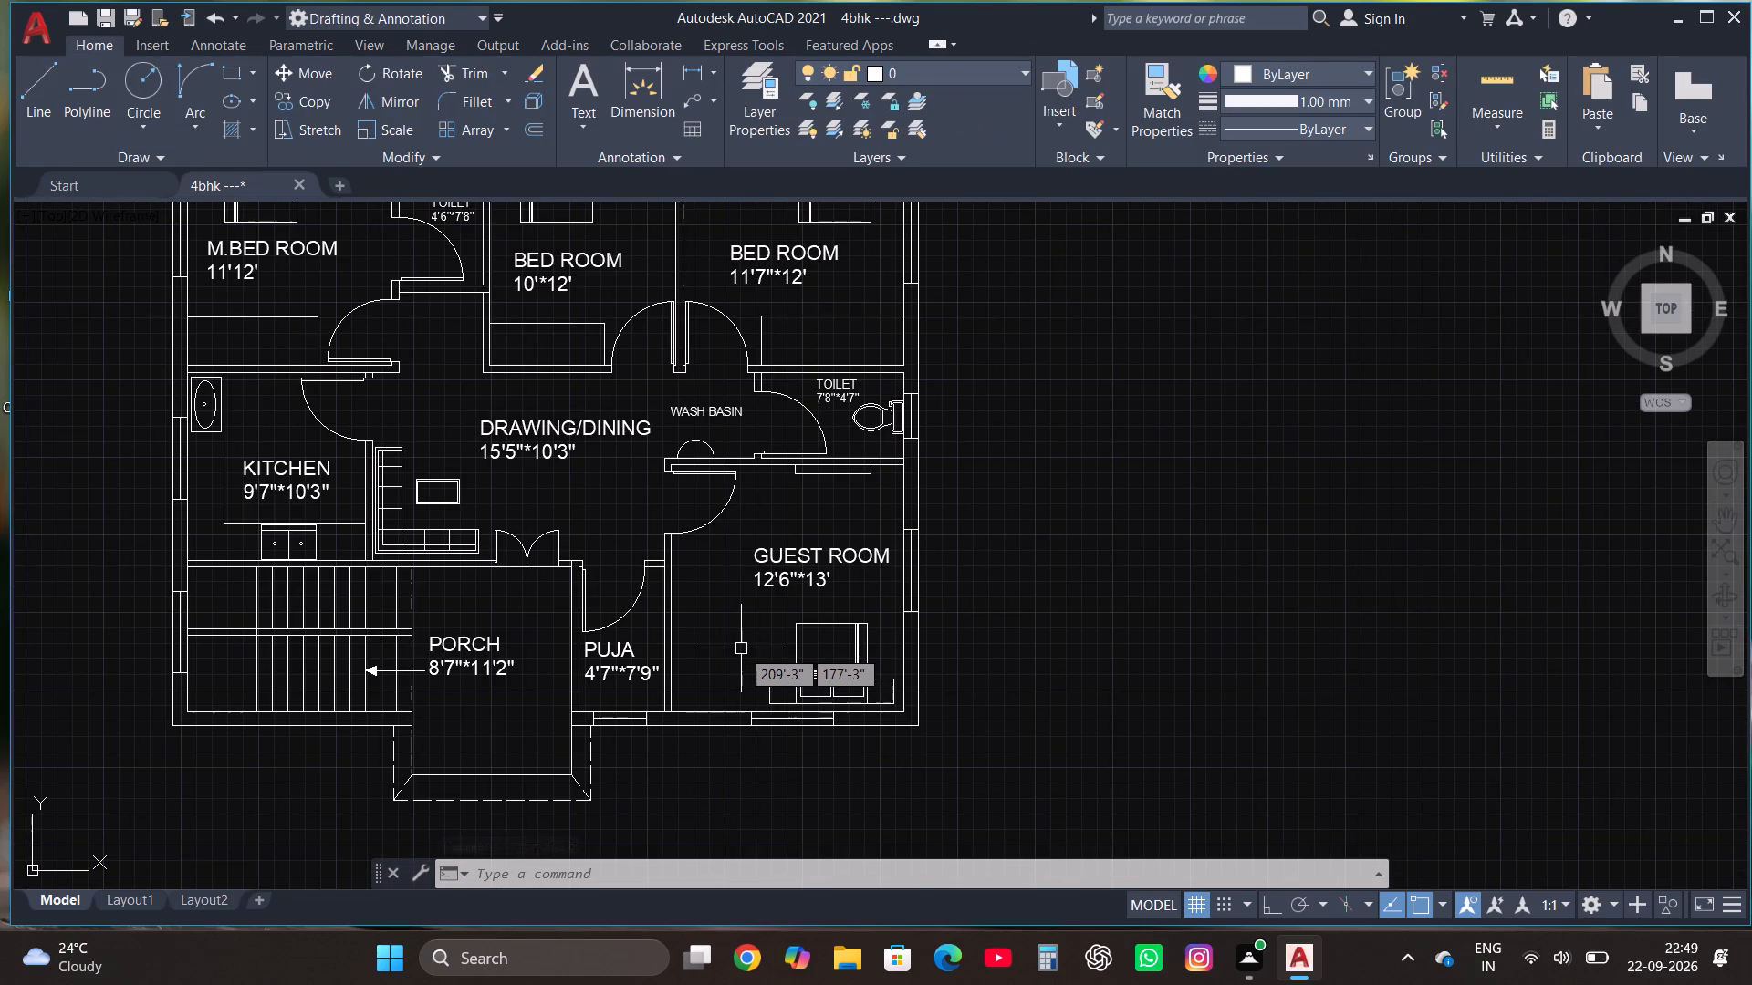
pyautogui.scroll(-1, 739, 658)
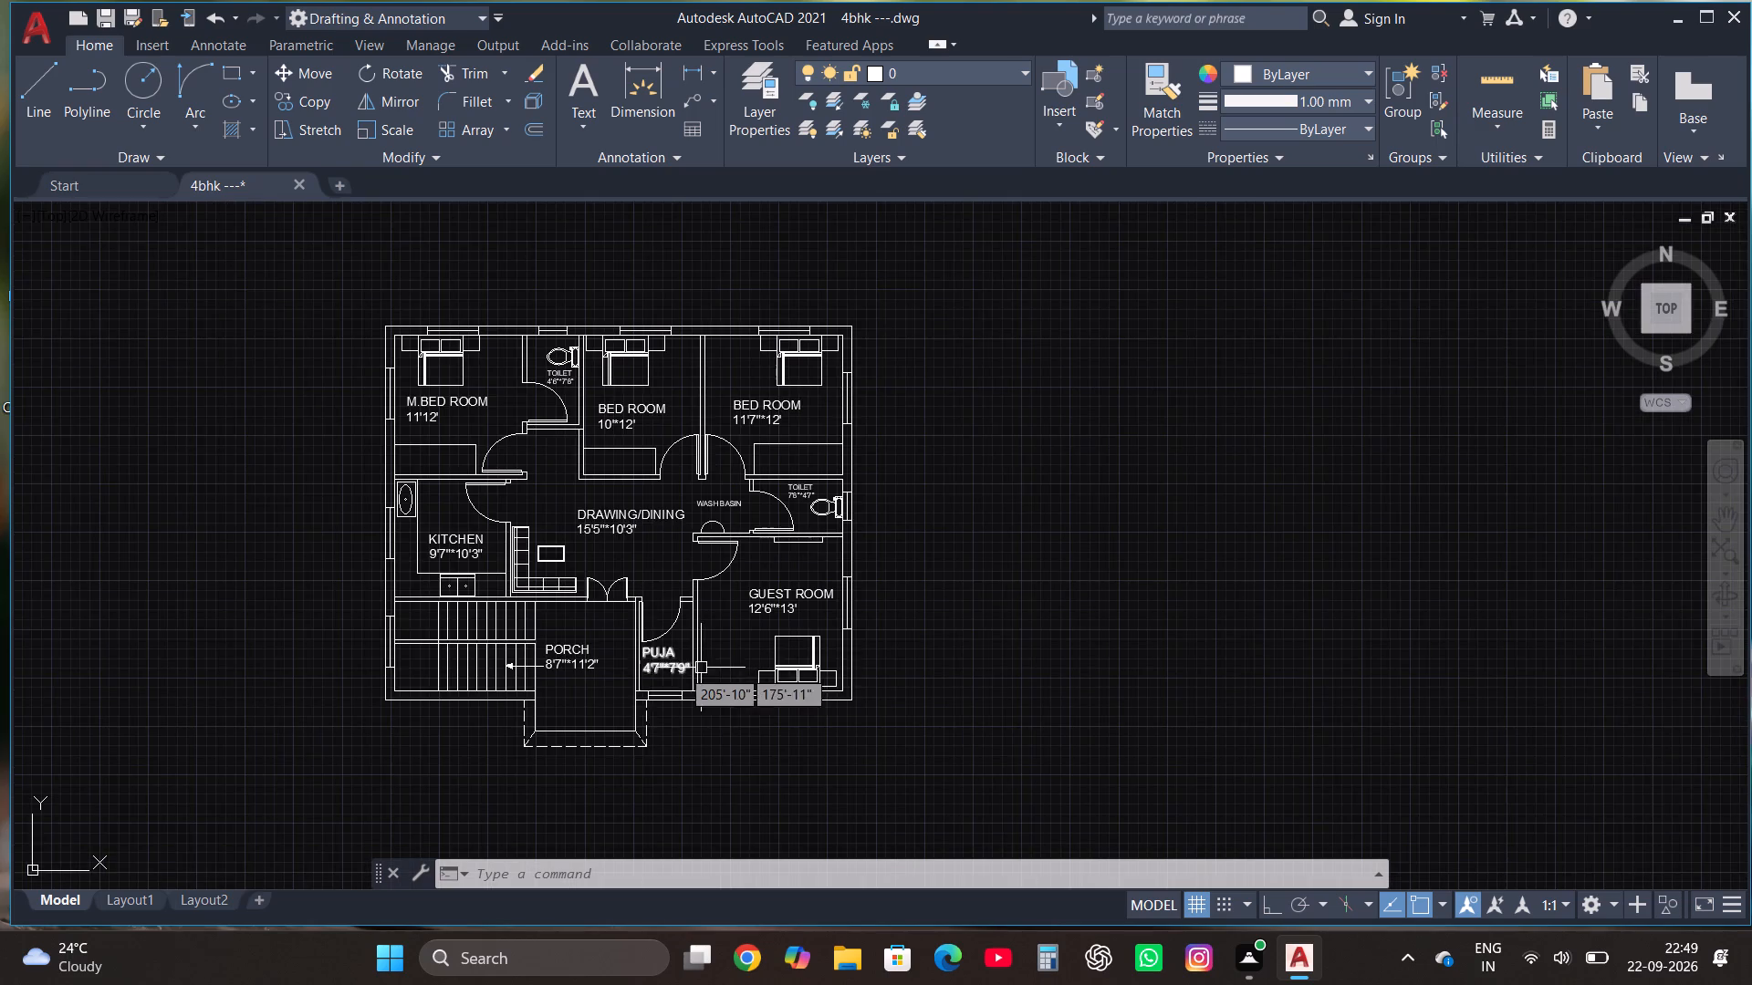
pyautogui.scroll(3, 583, 663)
pyautogui.click(493, 671)
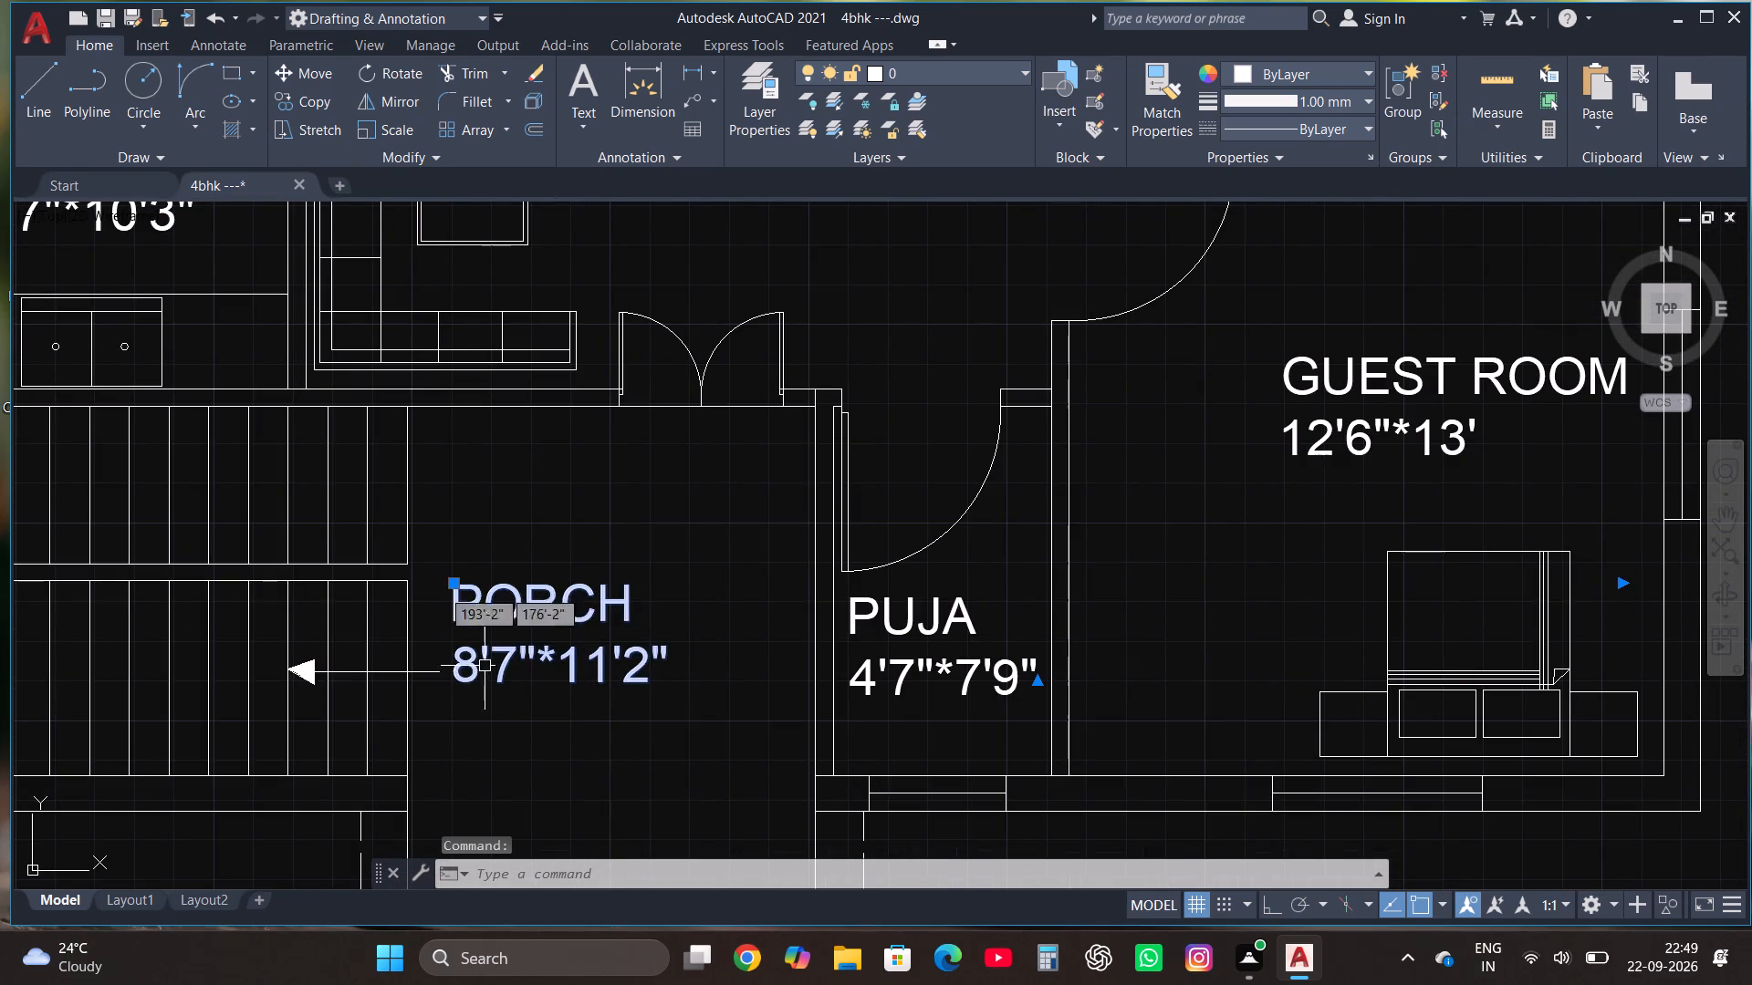
pyautogui.click(318, 73)
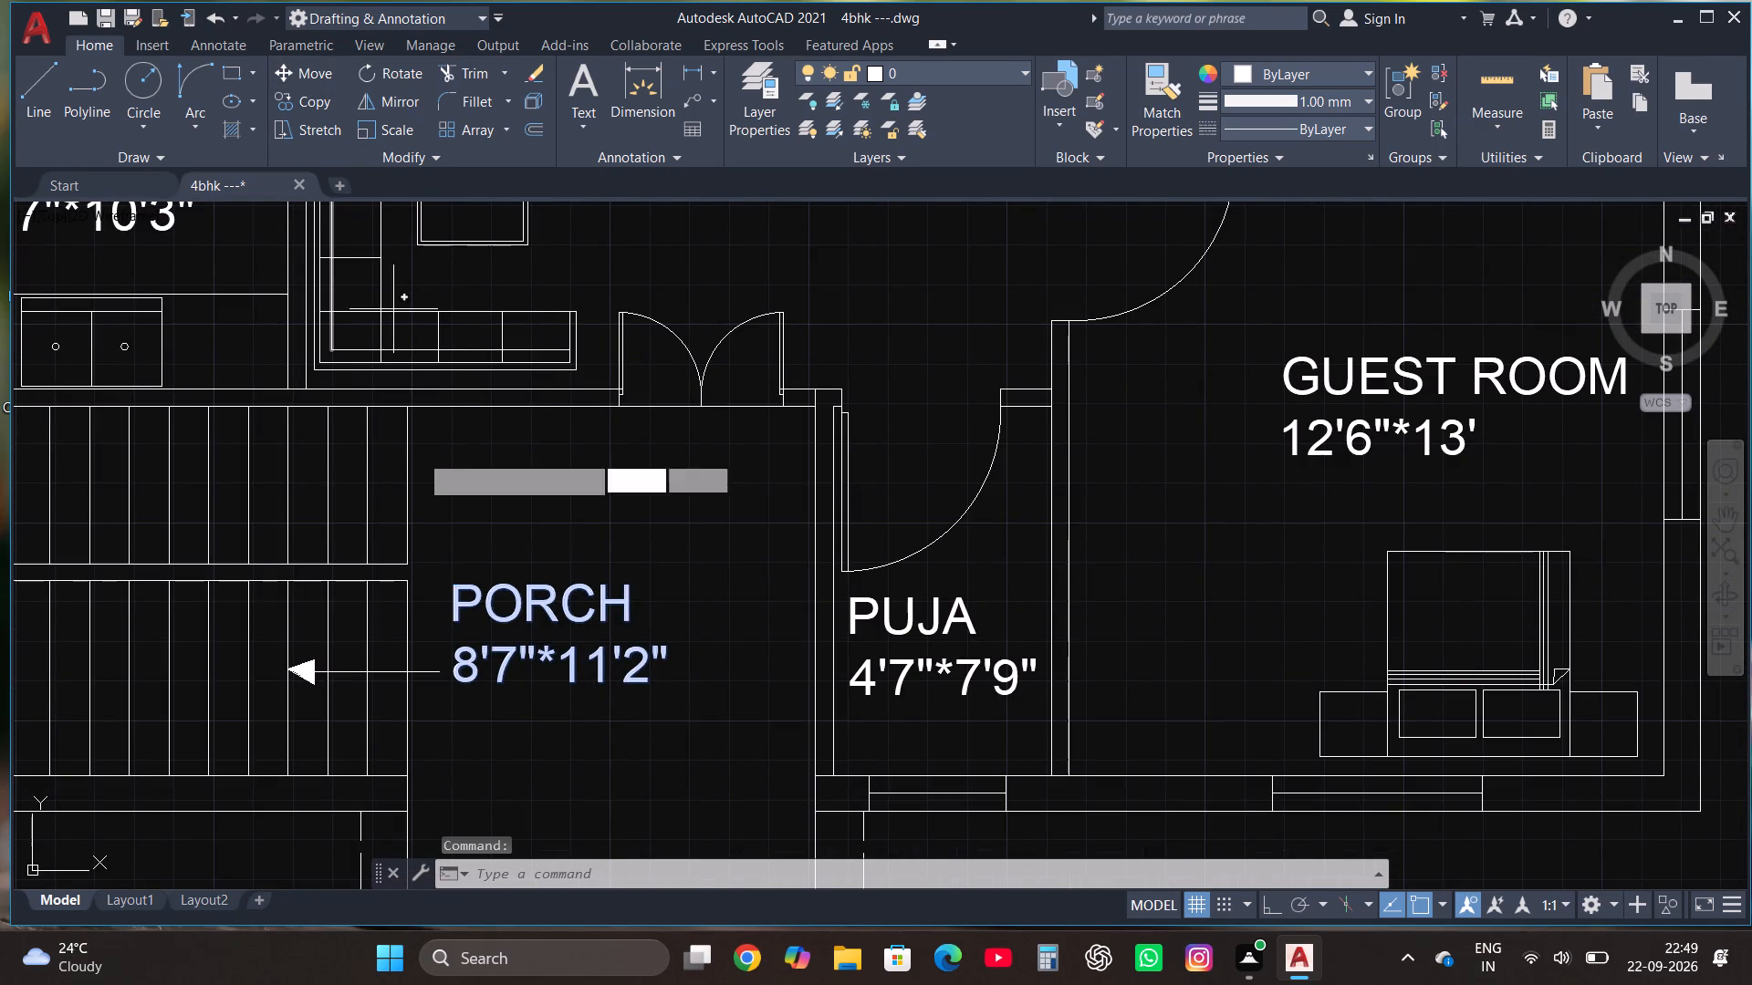
pyautogui.click(516, 620)
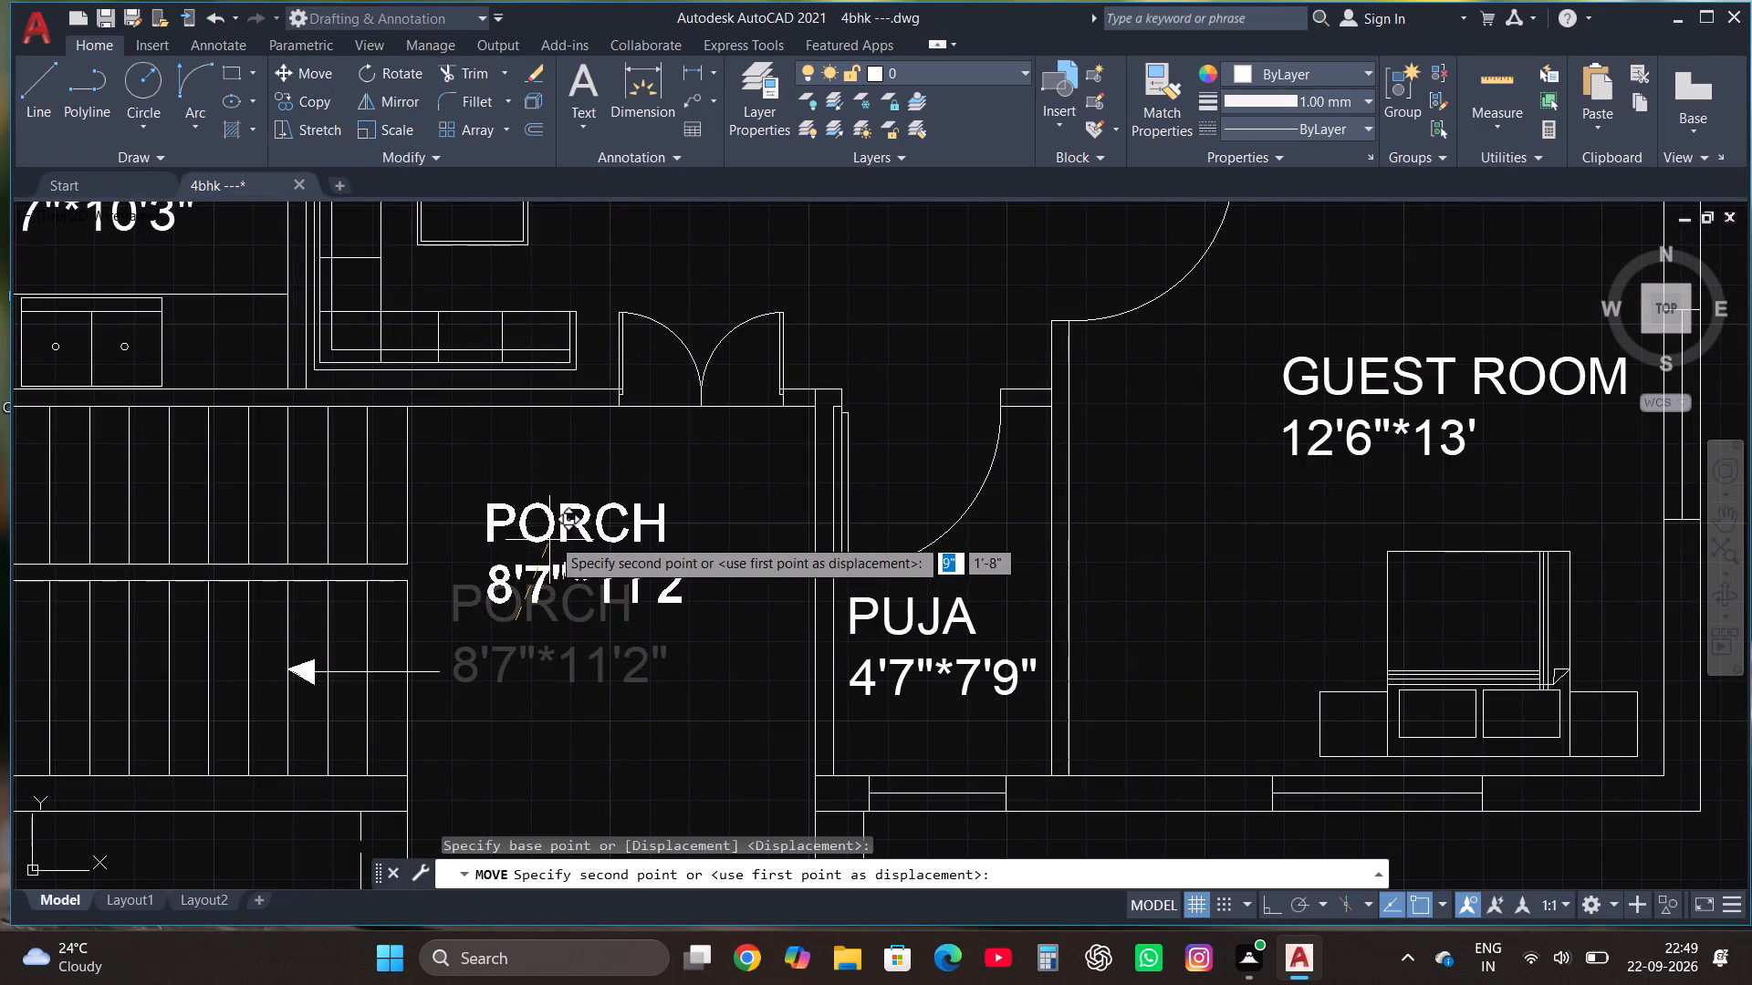
pyautogui.click(552, 534)
# Copy the PORCH label straight down to the space beside the tail of the staircase arrow.
pyautogui.click(524, 533)
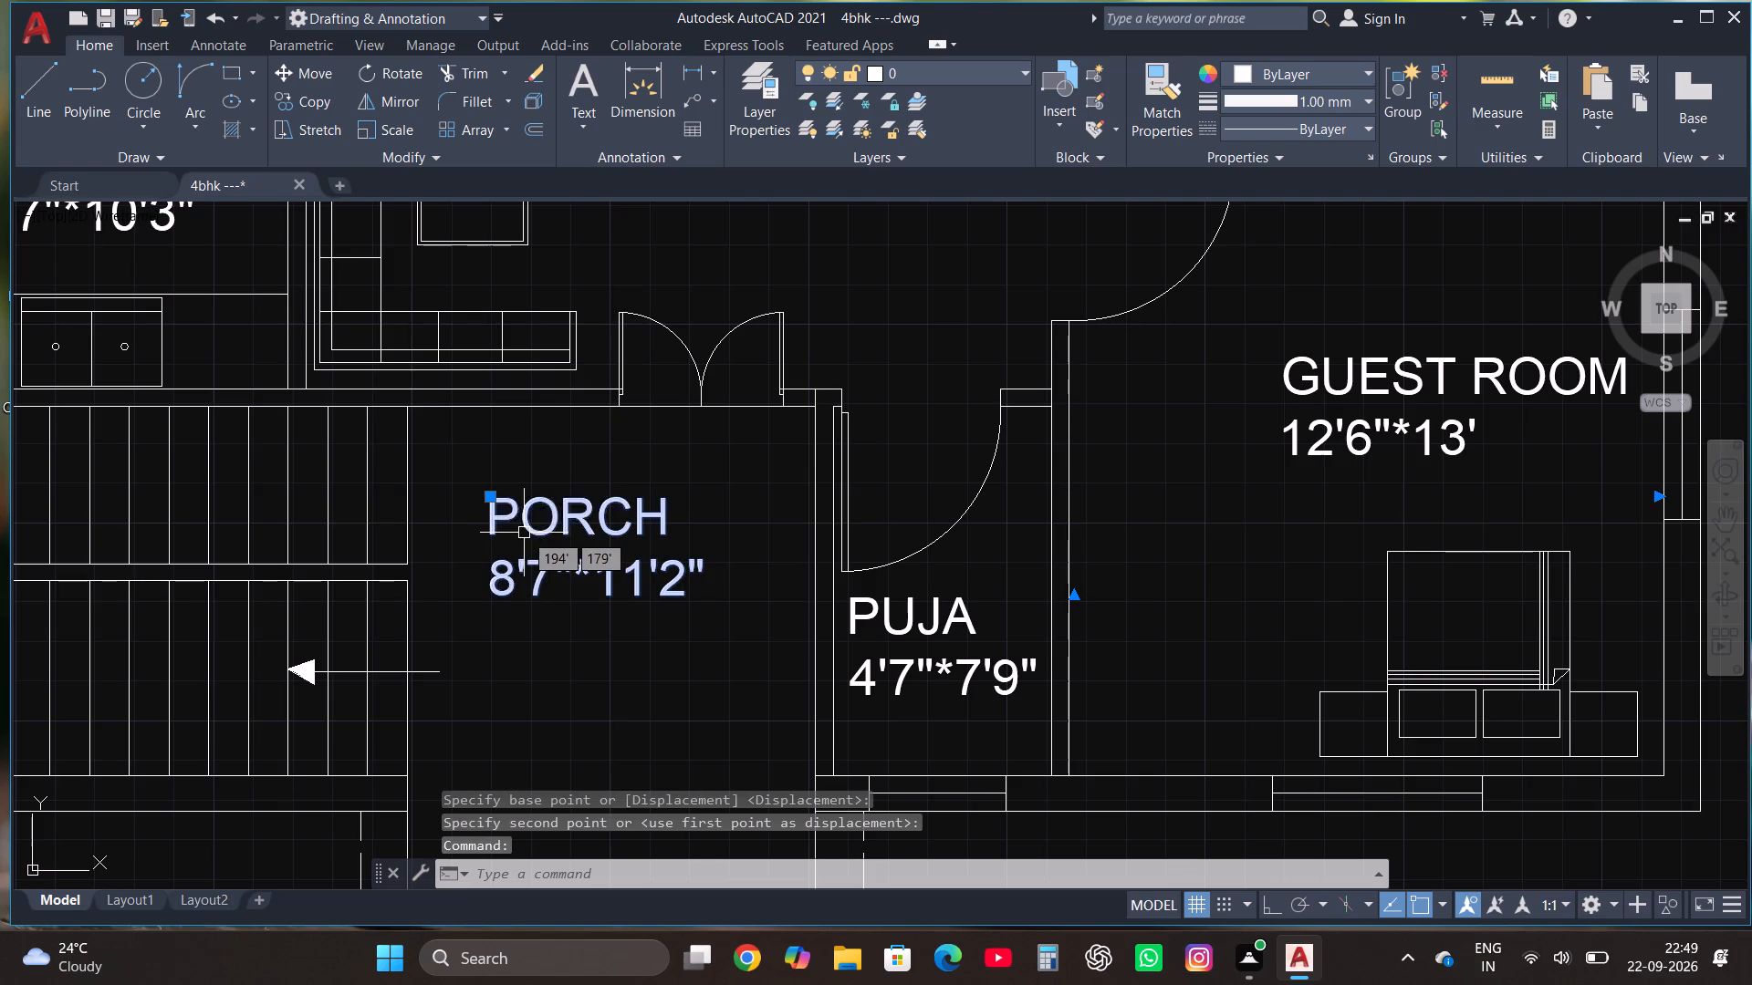
pyautogui.click(319, 98)
pyautogui.click(573, 544)
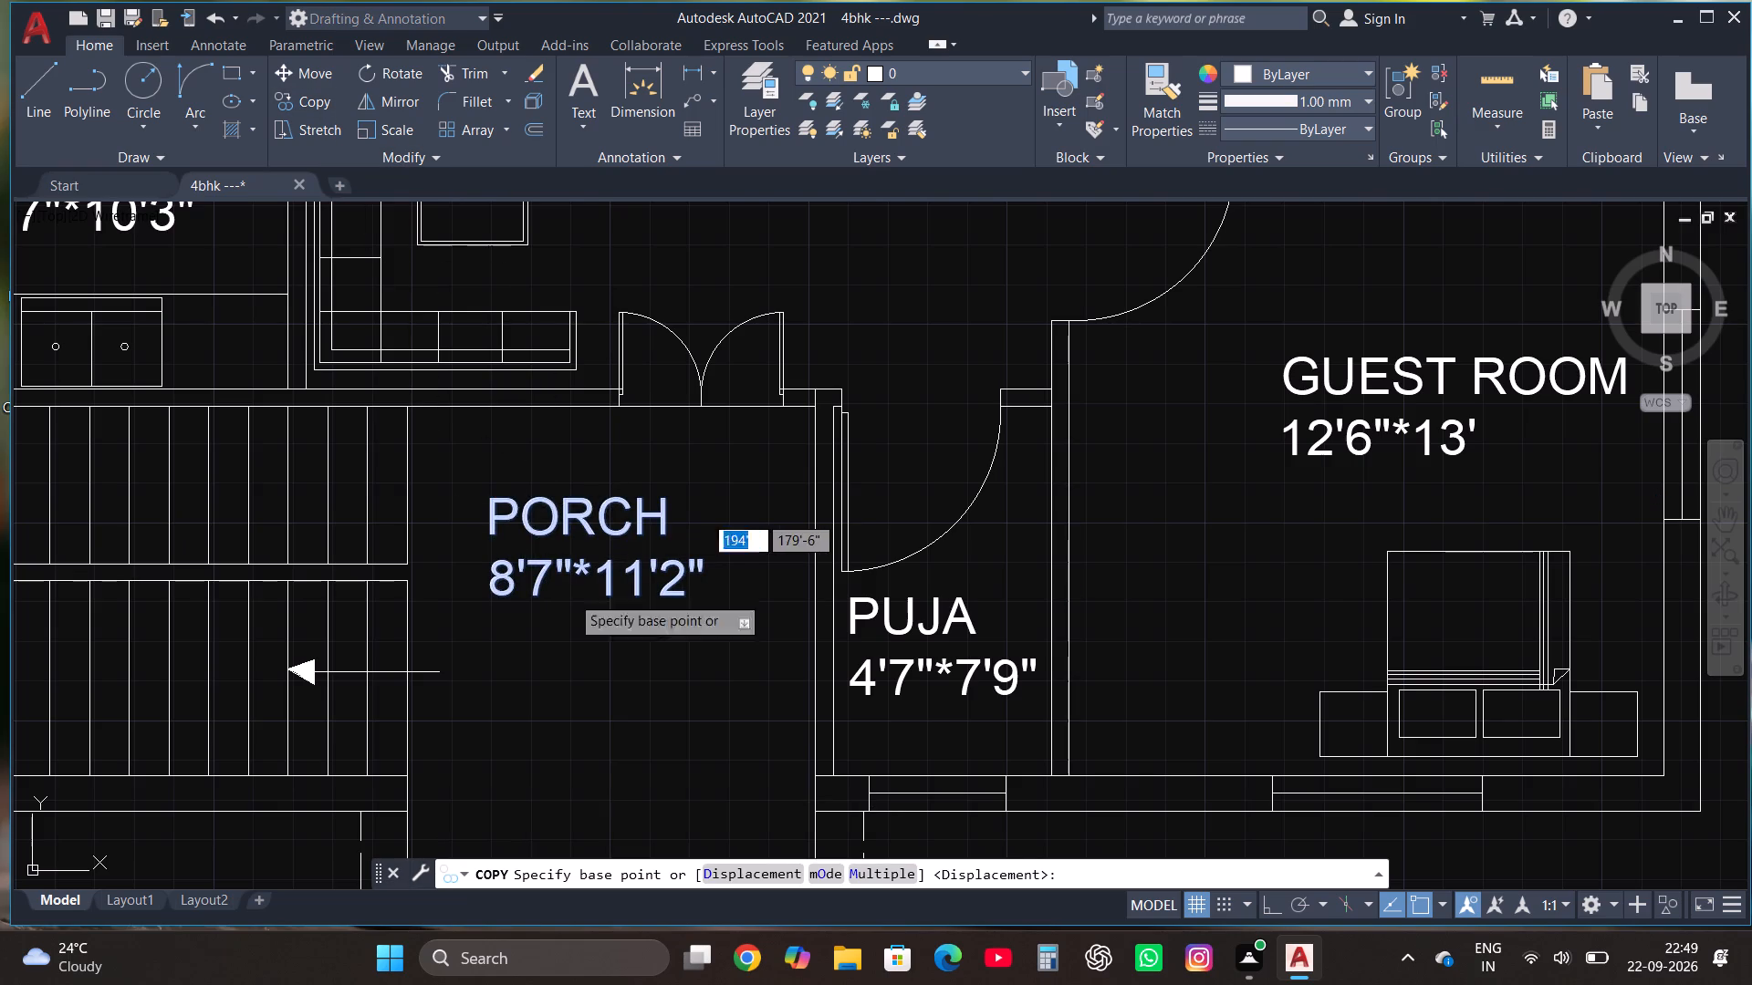
pyautogui.click(525, 511)
pyautogui.doubleClick(523, 687)
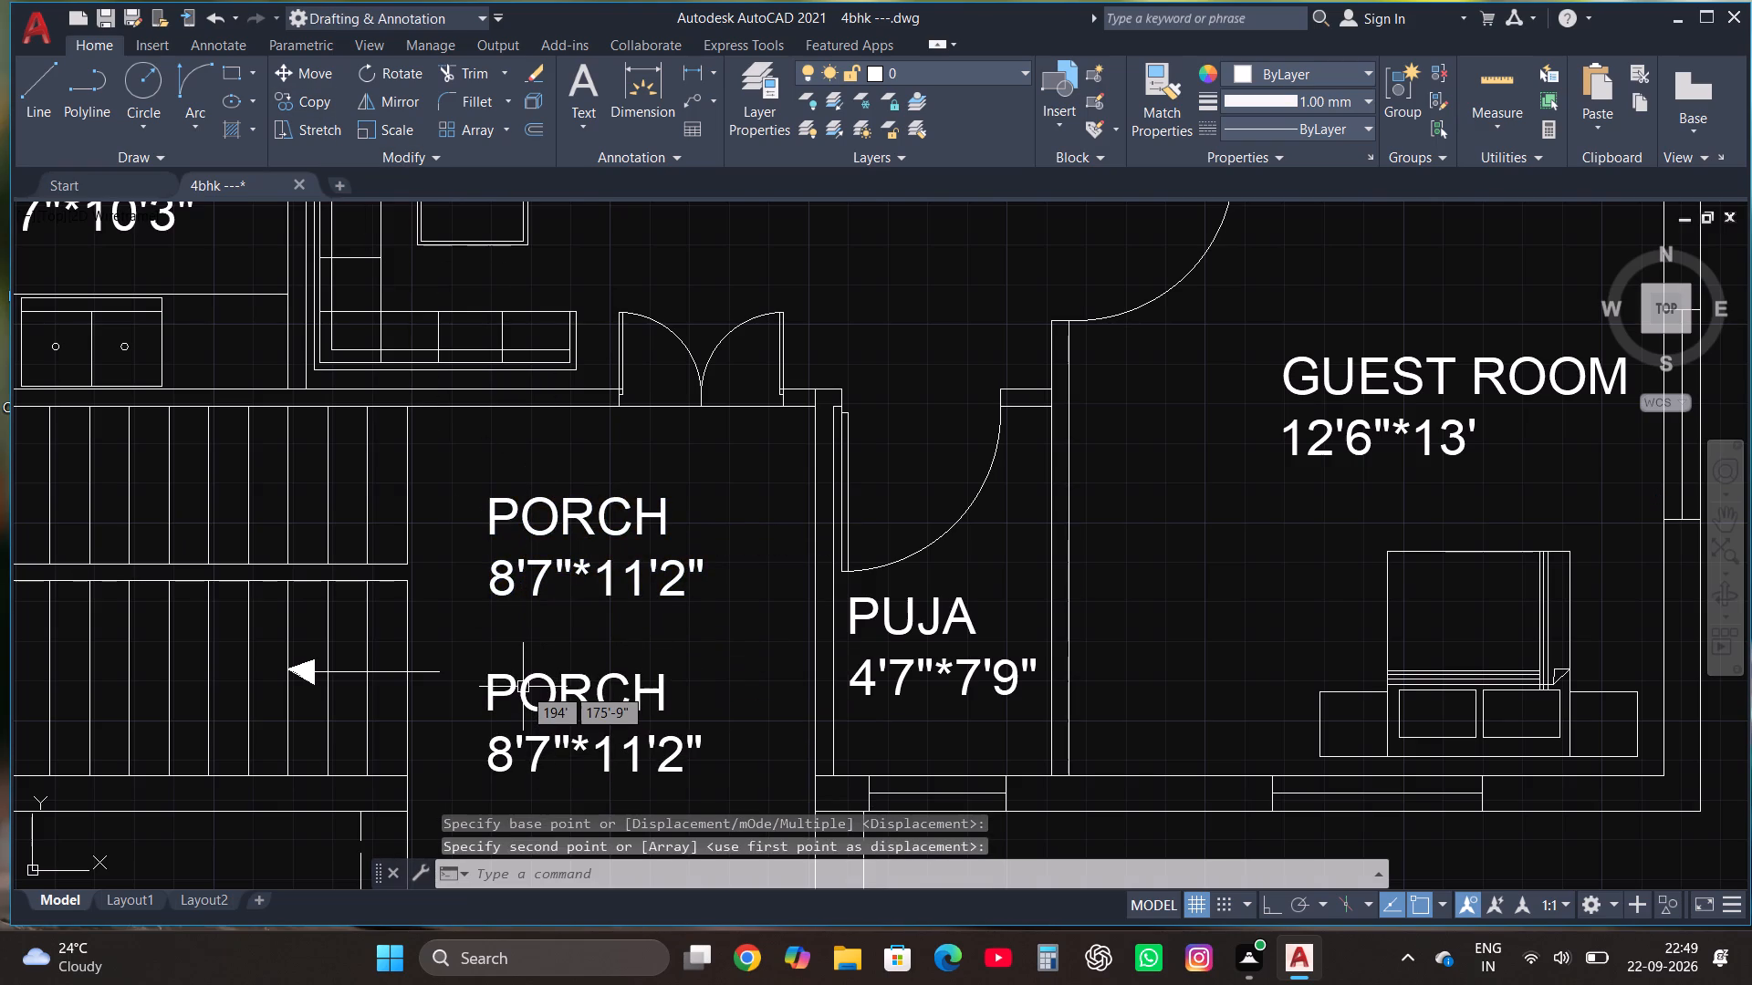
# Replace the text of the copied PORCH label beside the staircase arrow with UP and finish the text edit.
pyautogui.click(507, 689)
pyautogui.rightClick(506, 689)
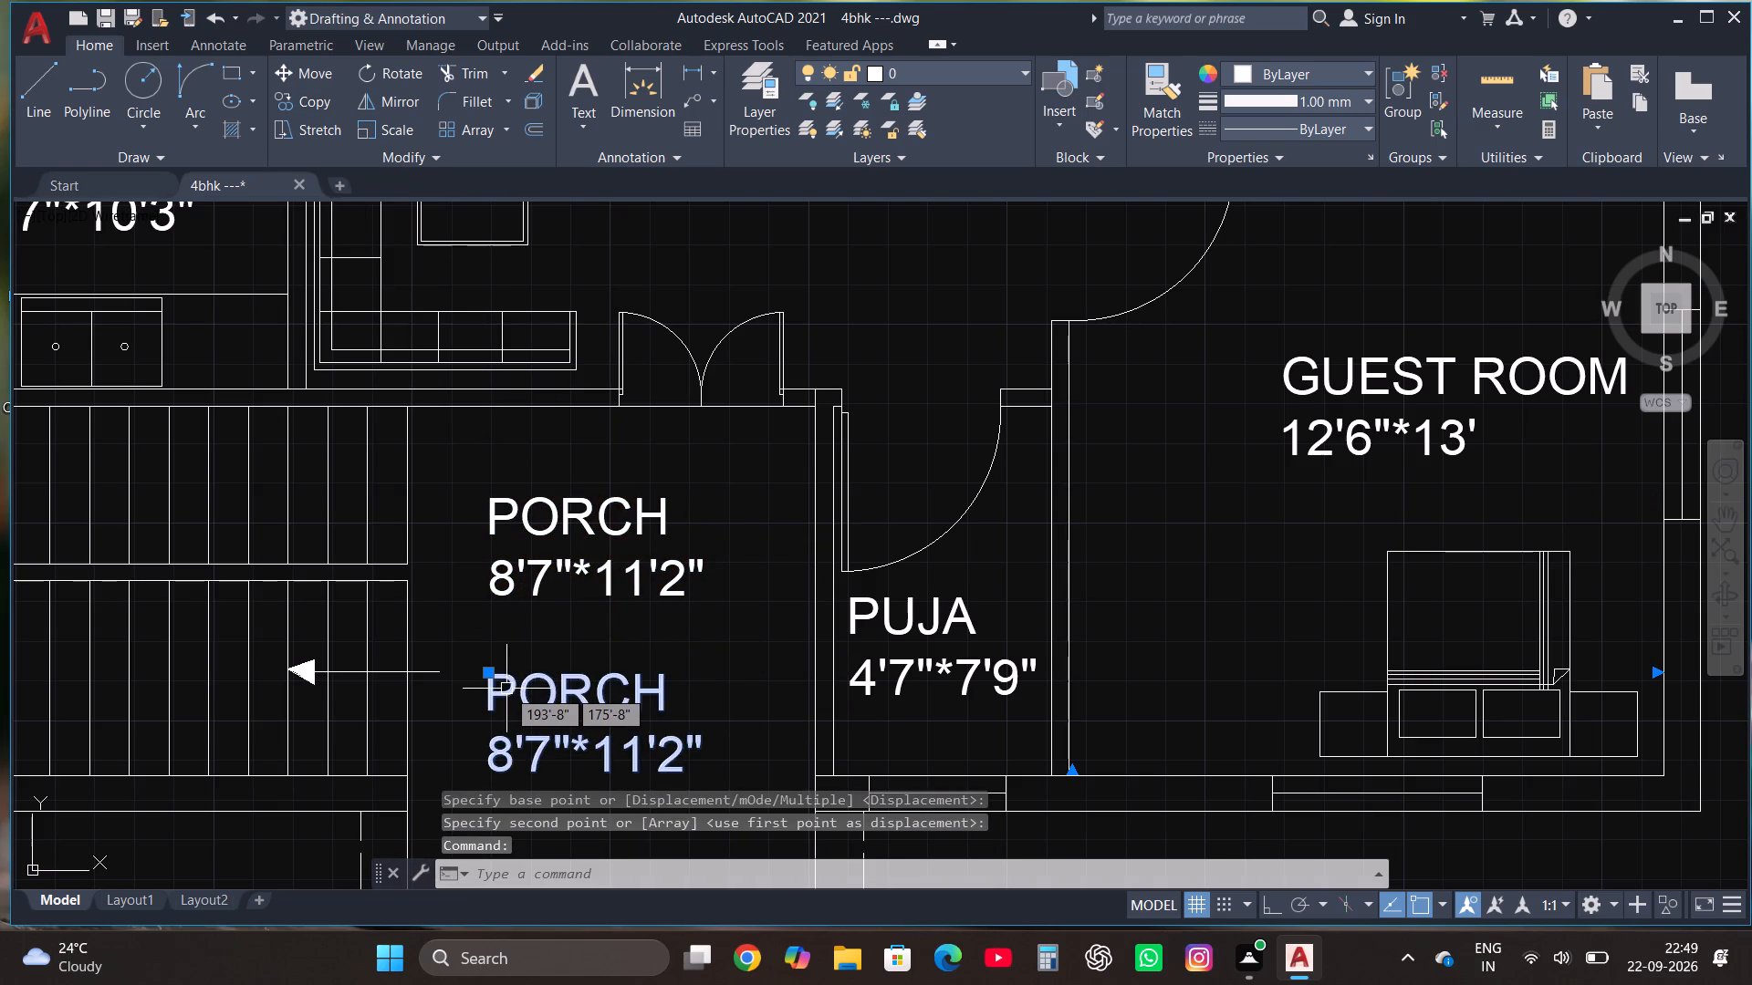
pyautogui.click(617, 145)
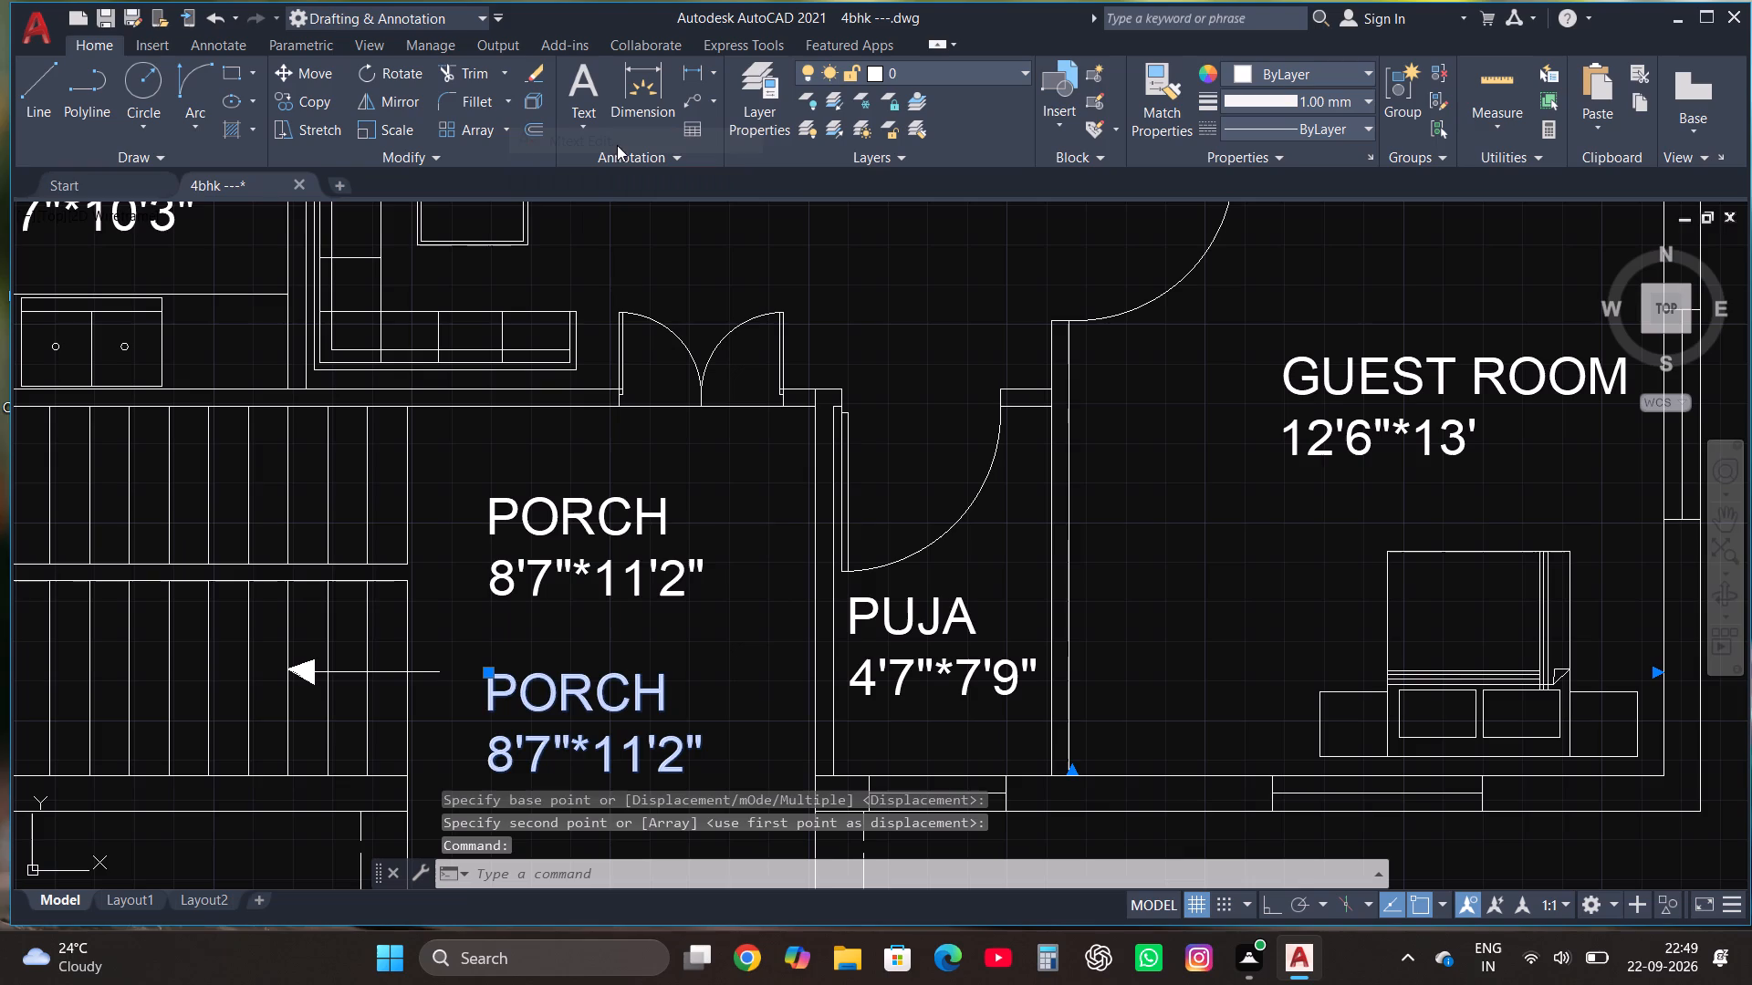
pyautogui.click(683, 742)
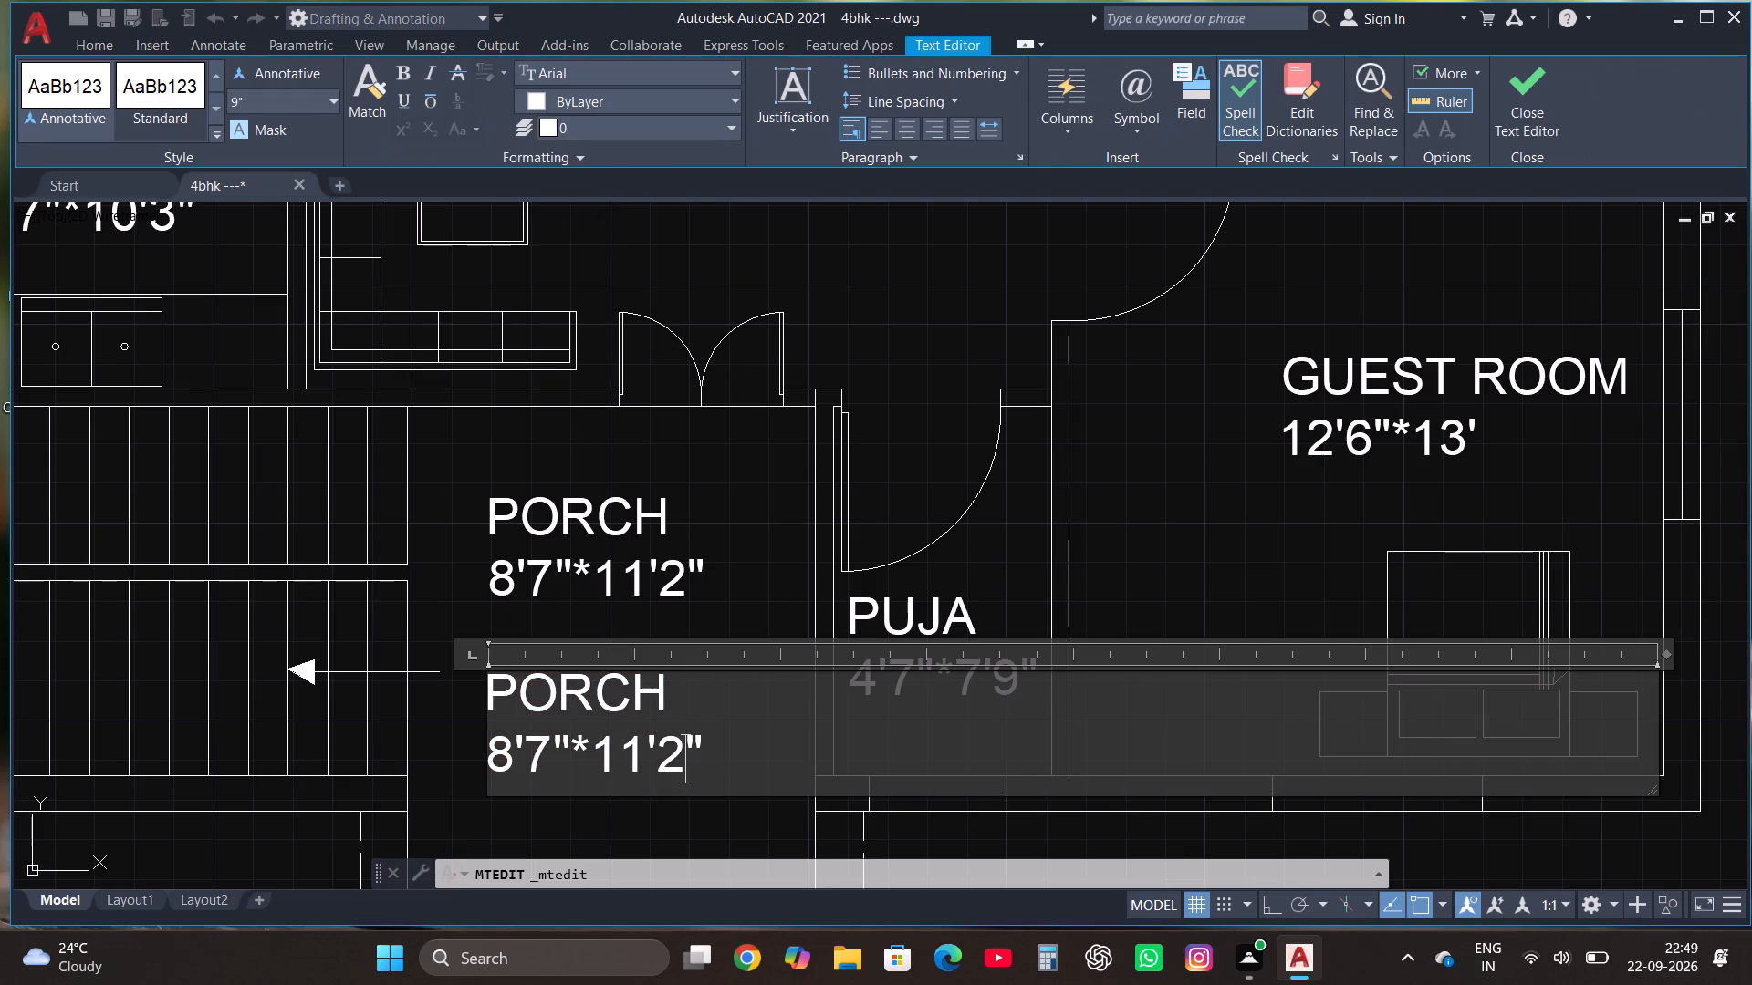
pyautogui.click(730, 749)
pyautogui.press('BackSpace')
pyautogui.press('BackSpace')
pyautogui.press('BackSpace')
pyautogui.press('BackSpace')
pyautogui.press('BackSpace')
pyautogui.press('BackSpace')
pyautogui.press('BackSpace')
pyautogui.press('BackSpace')
pyautogui.press('BackSpace')
pyautogui.press('BackSpace')
pyautogui.press('BackSpace')
pyautogui.press('BackSpace')
pyautogui.press('BackSpace')
pyautogui.press('BackSpace')
pyautogui.press('BackSpace')
pyautogui.press('BackSpace')
pyautogui.press('BackSpace')
pyautogui.press('BackSpace')
pyautogui.press('BackSpace')
pyautogui.press('BackSpace')
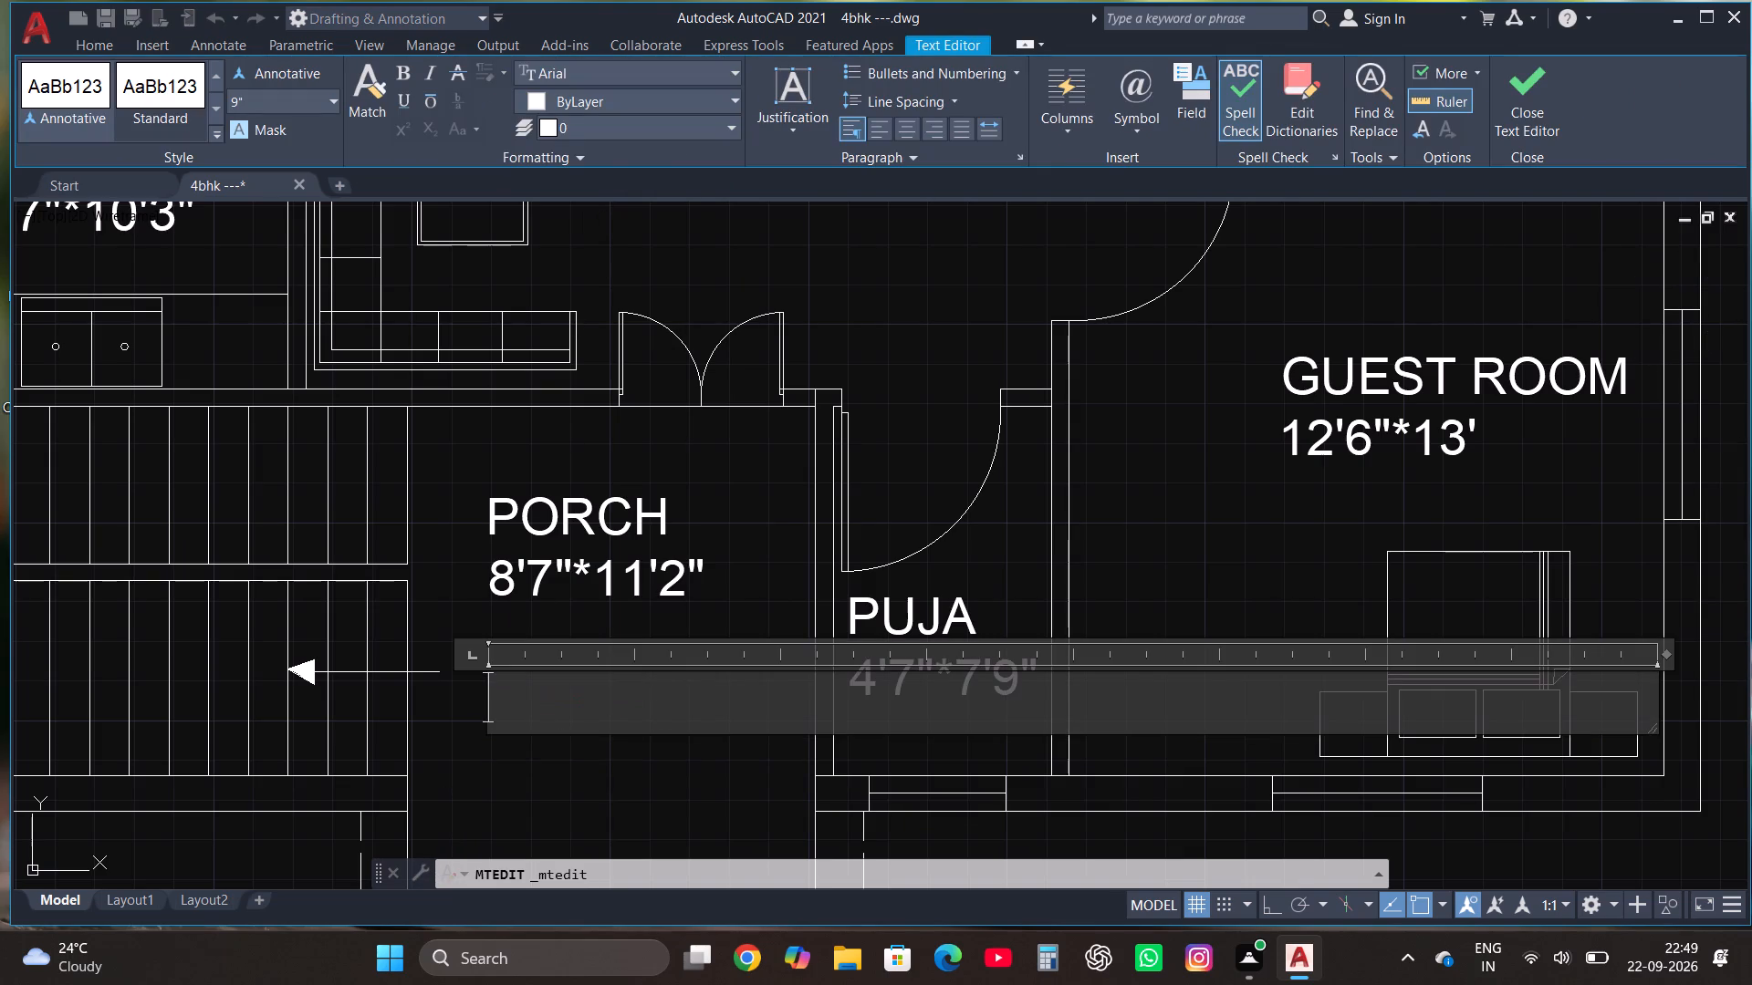
pyautogui.write('UP')
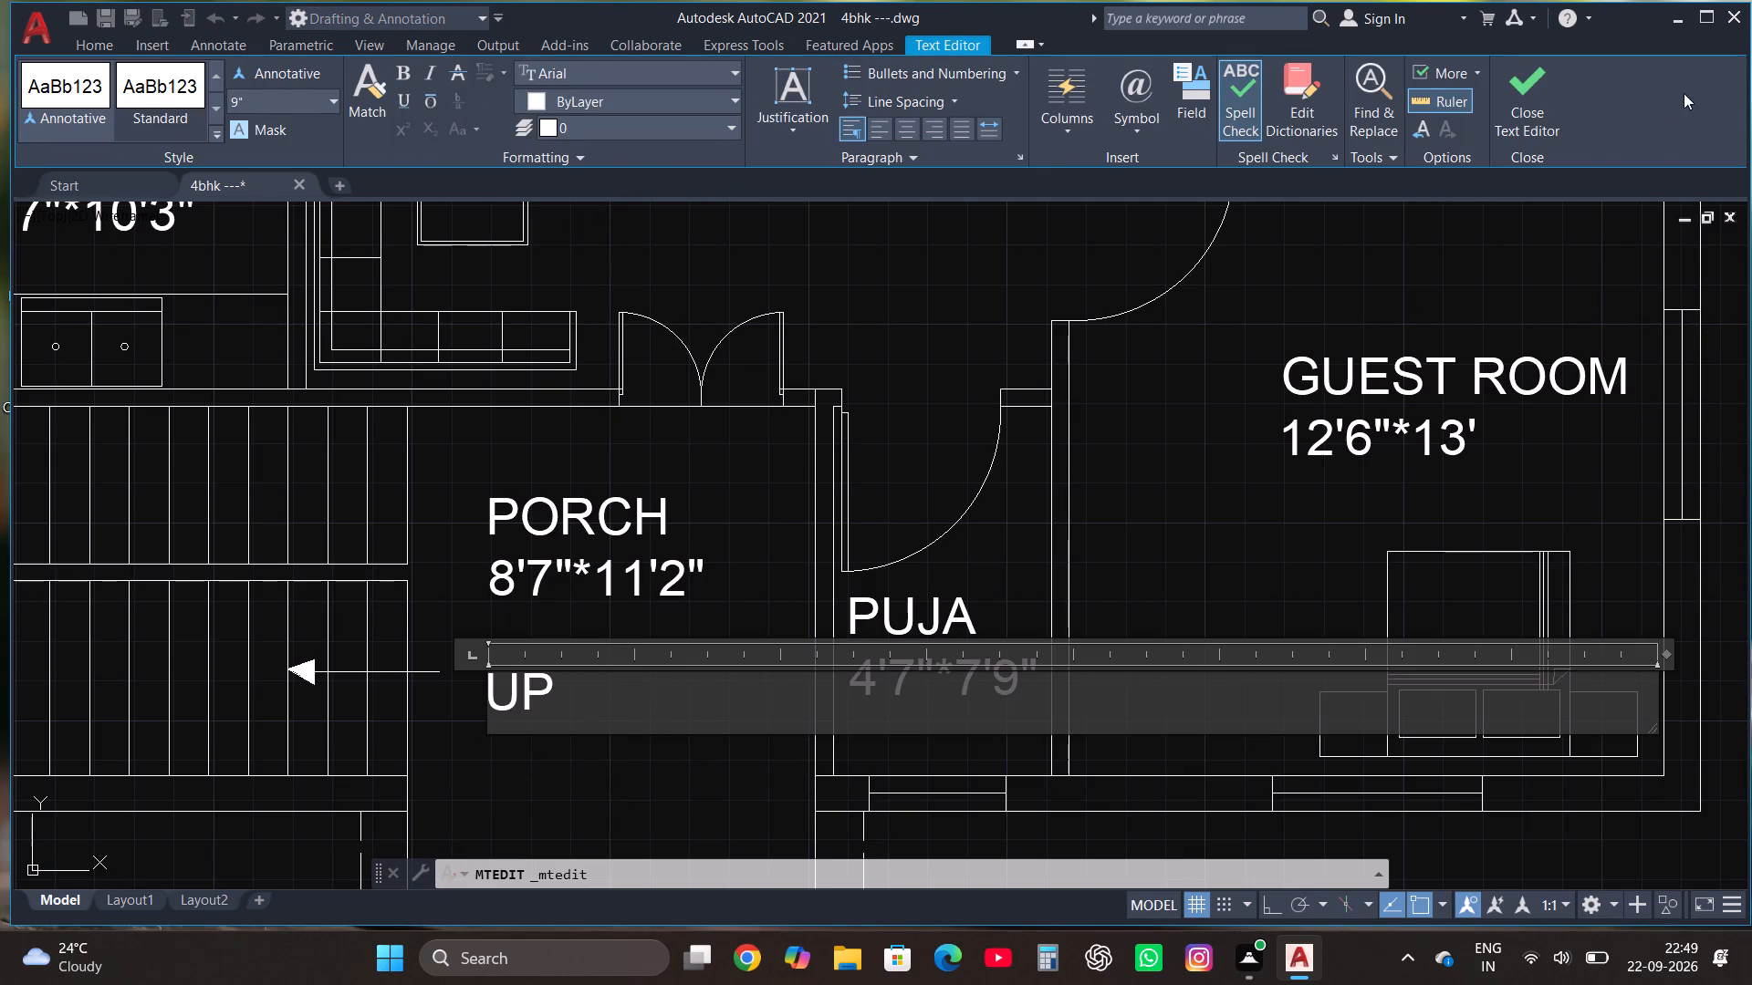
pyautogui.click(1542, 92)
# Copy the UP label to just outside the window in the puja room's south wall.
pyautogui.scroll(-1, 1029, 477)
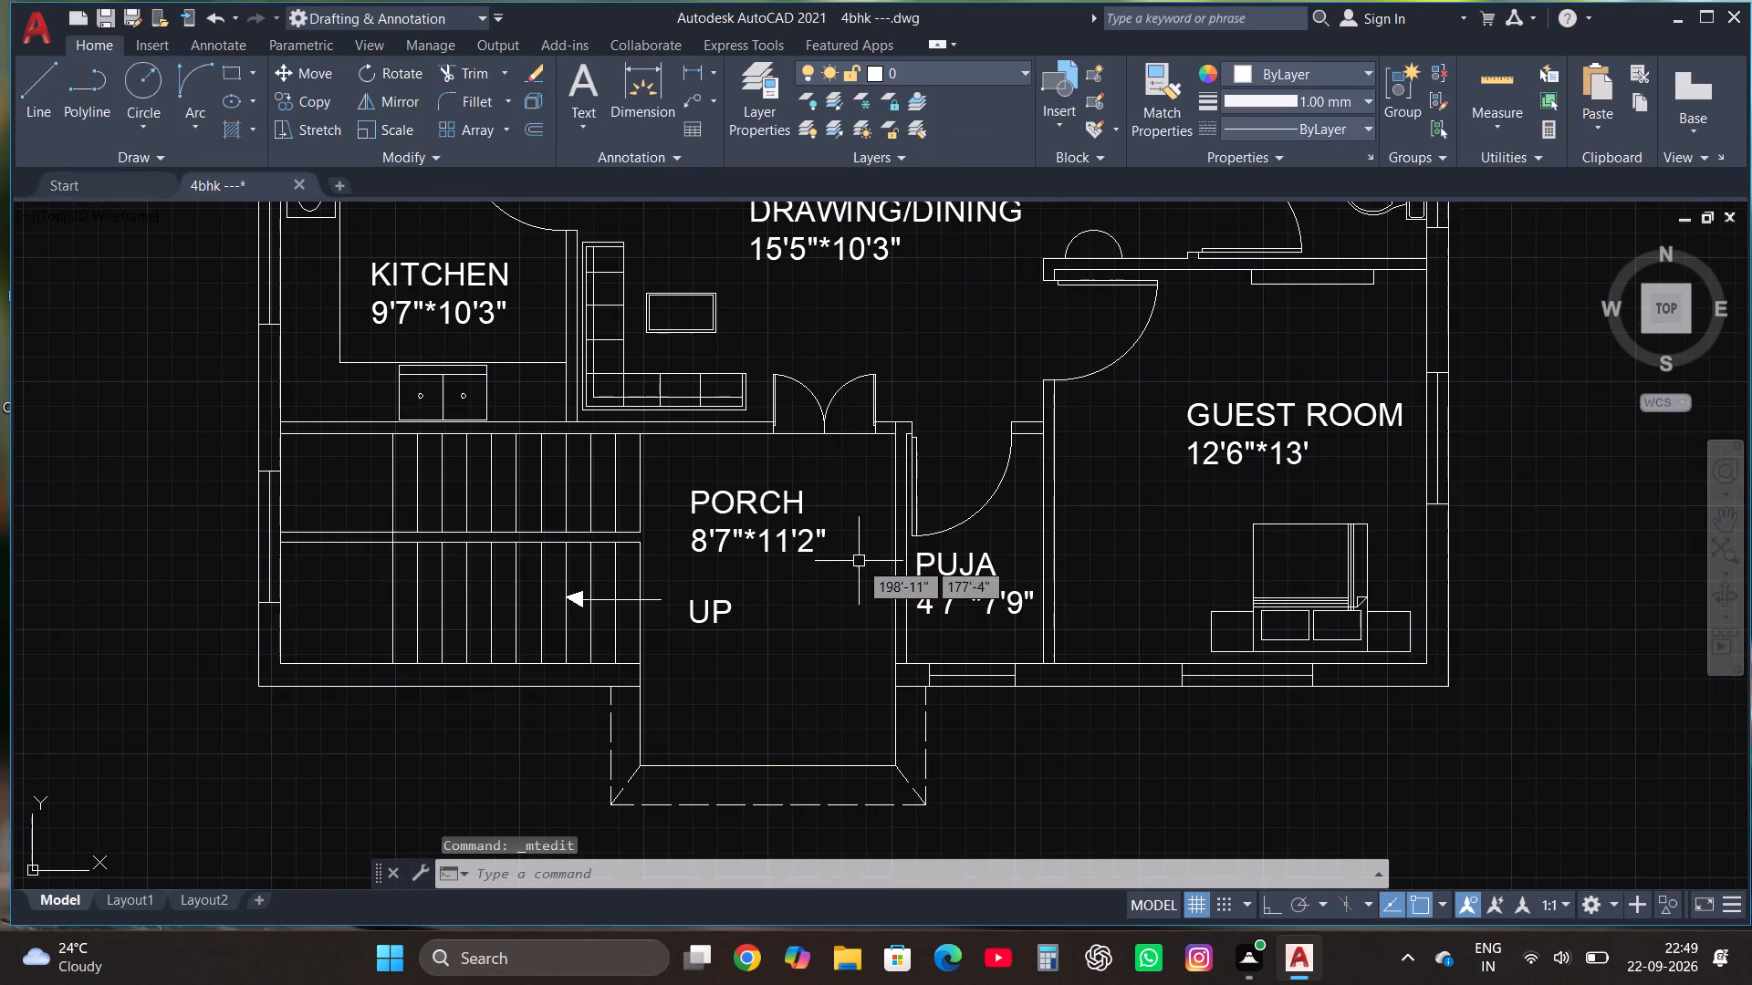
pyautogui.click(721, 586)
pyautogui.click(685, 607)
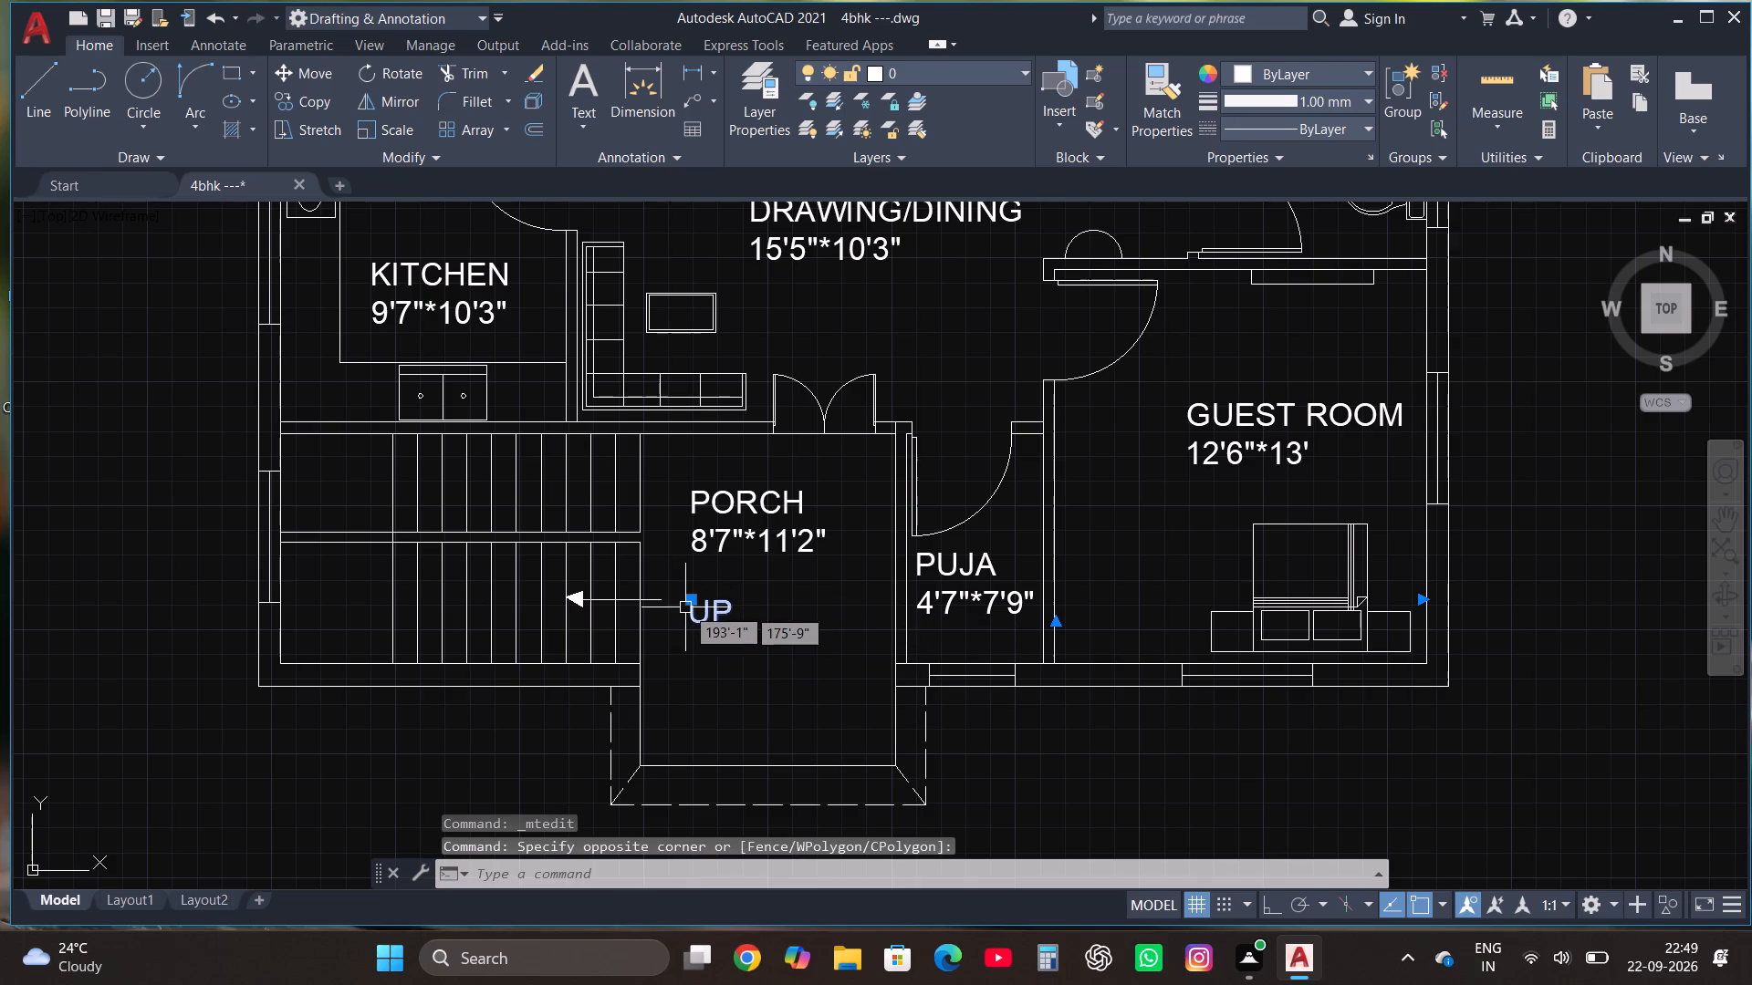
pyautogui.click(302, 105)
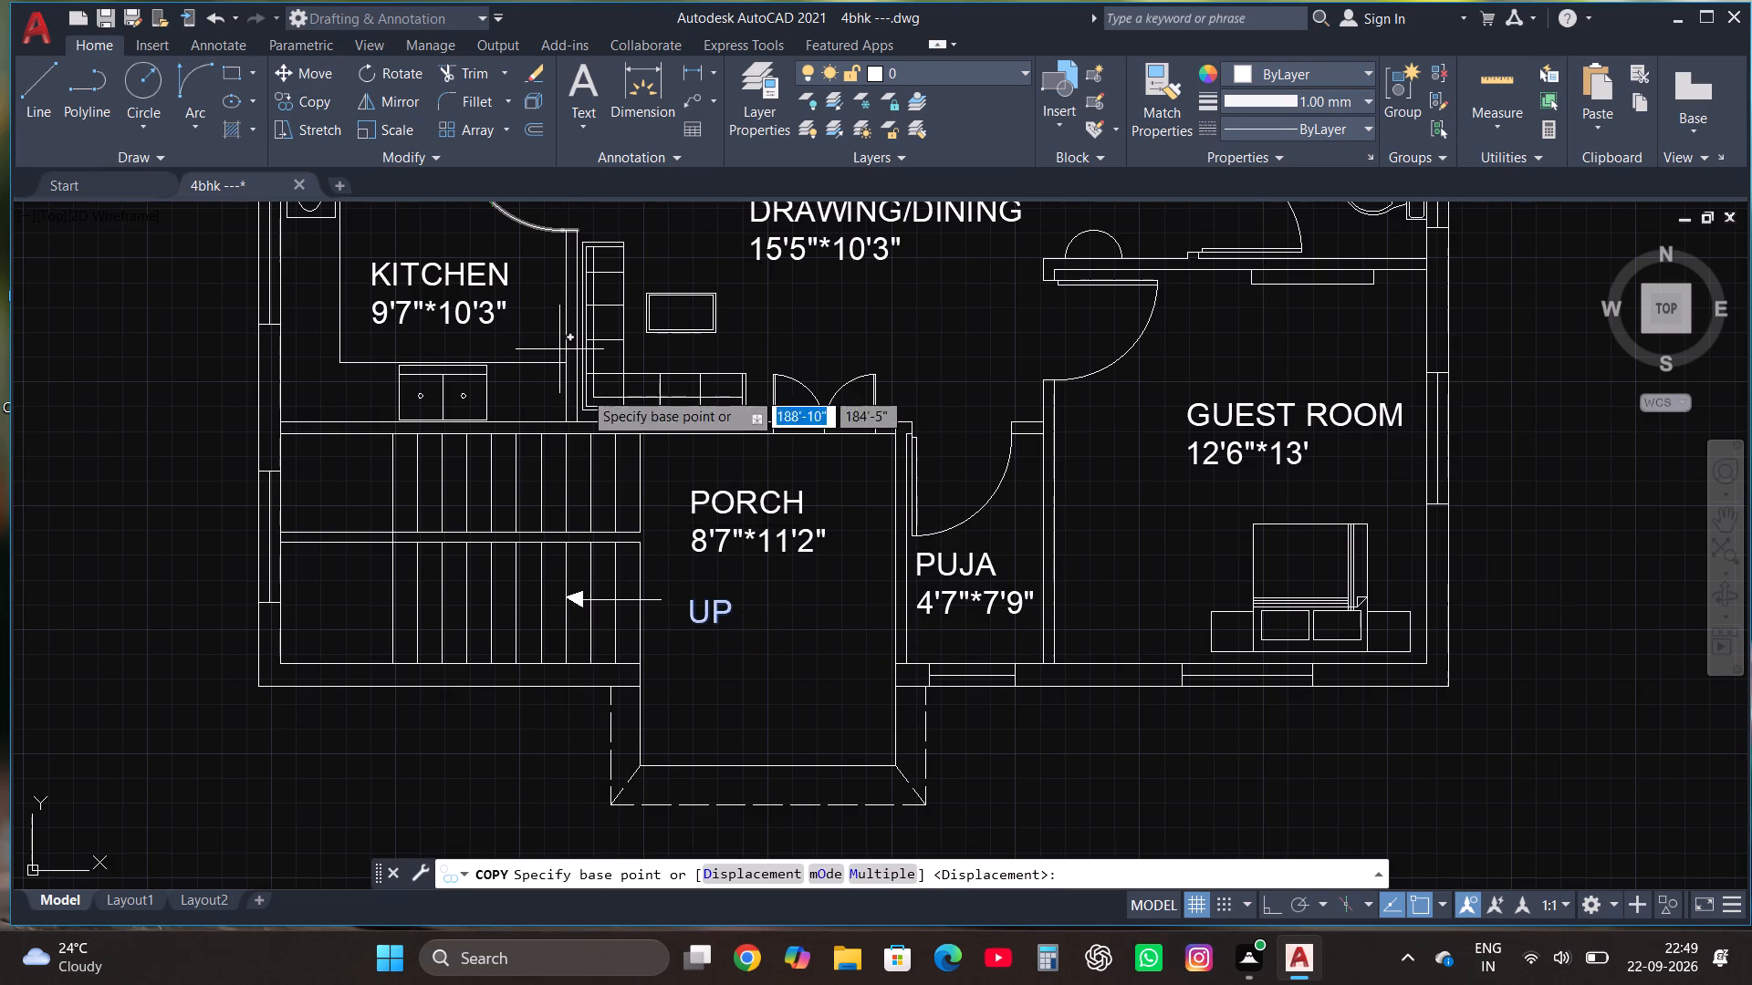
pyautogui.click(722, 627)
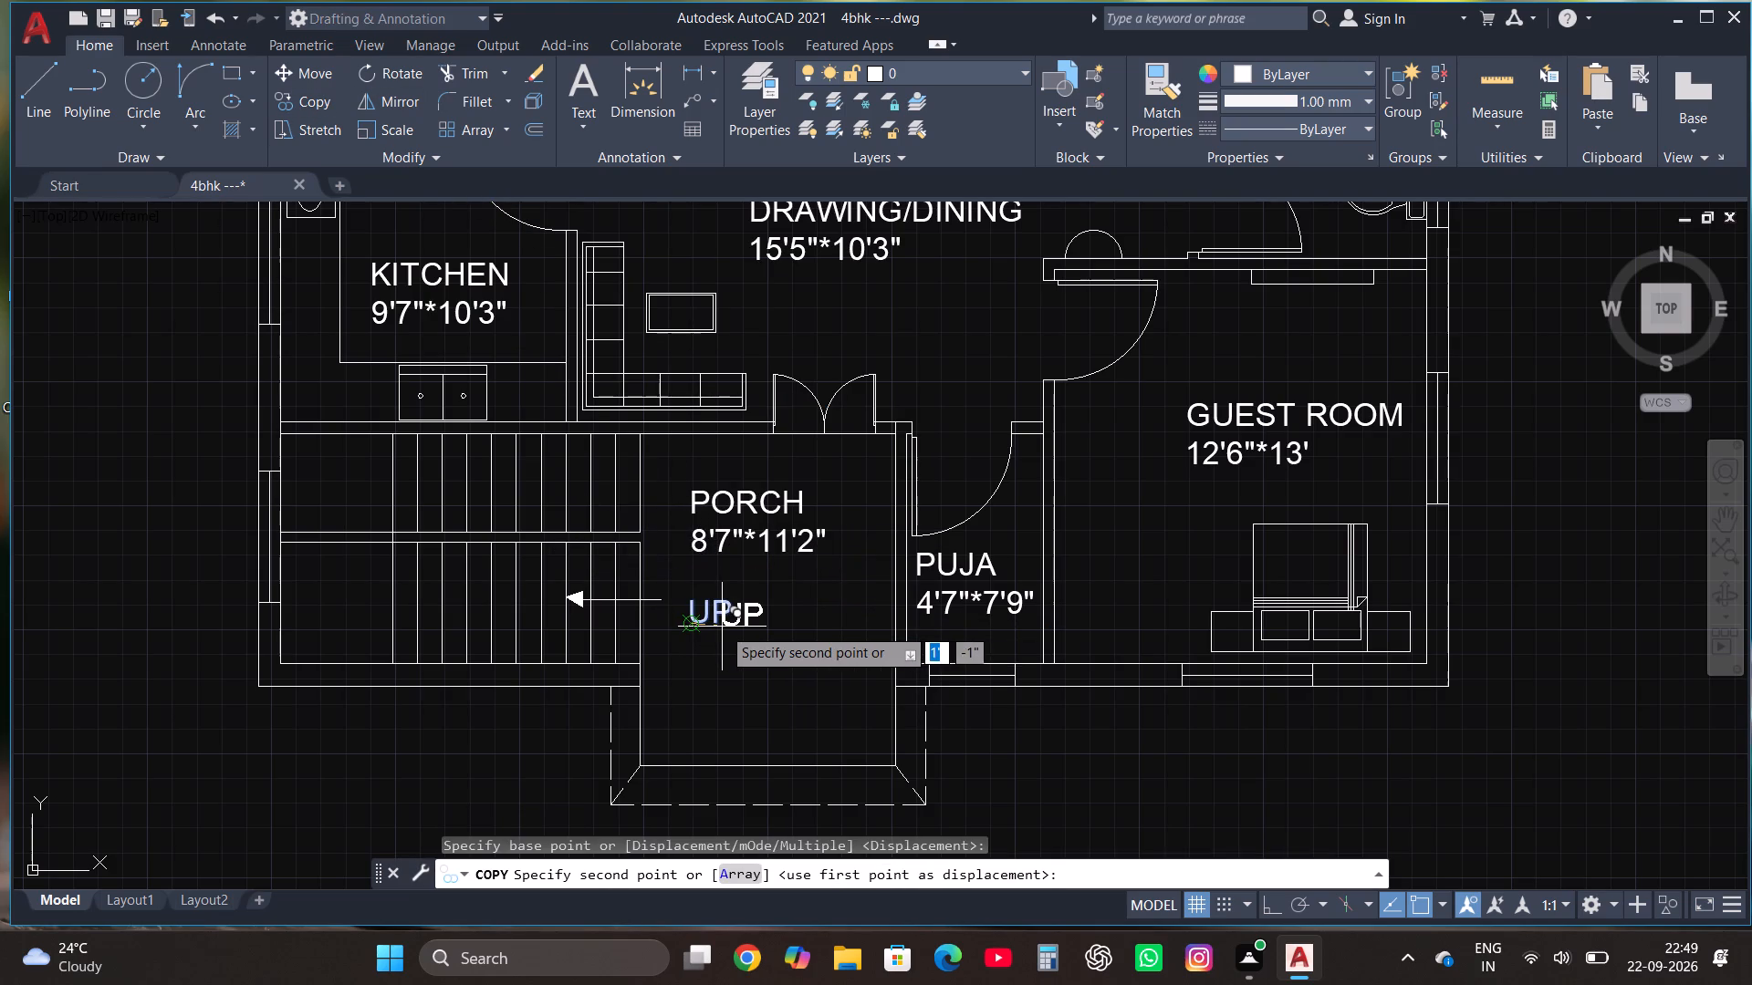
pyautogui.scroll(-1, 737, 694)
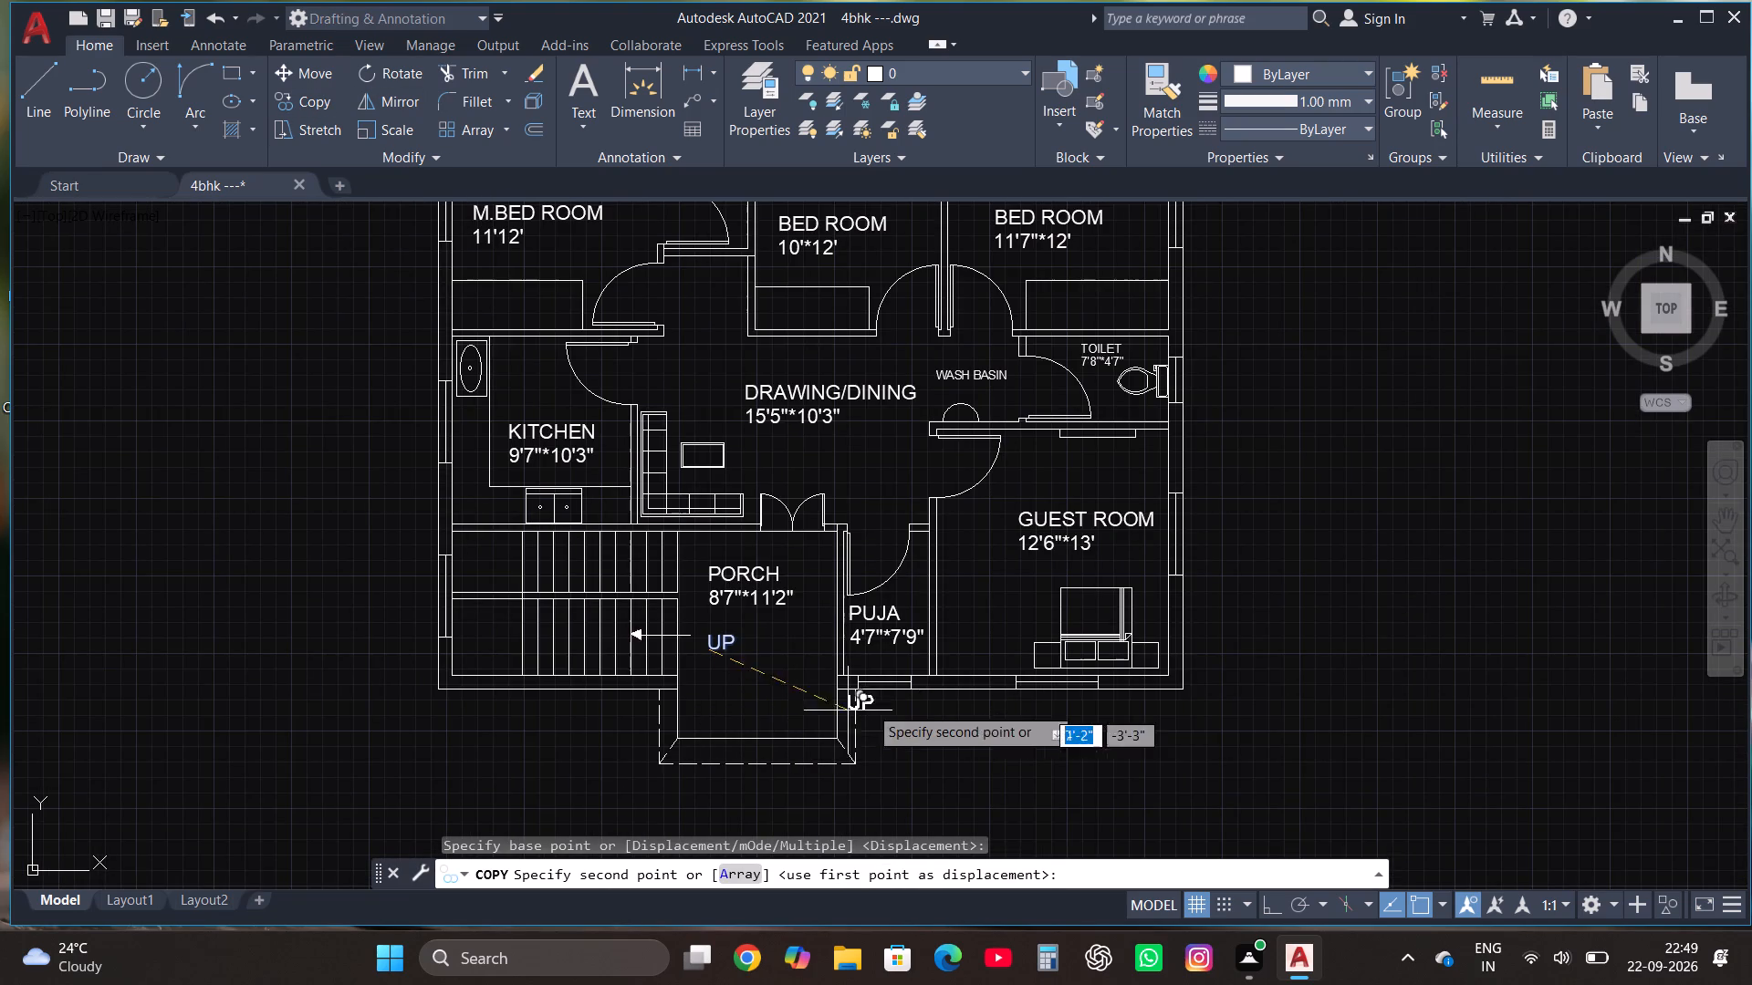
pyautogui.scroll(3, 927, 710)
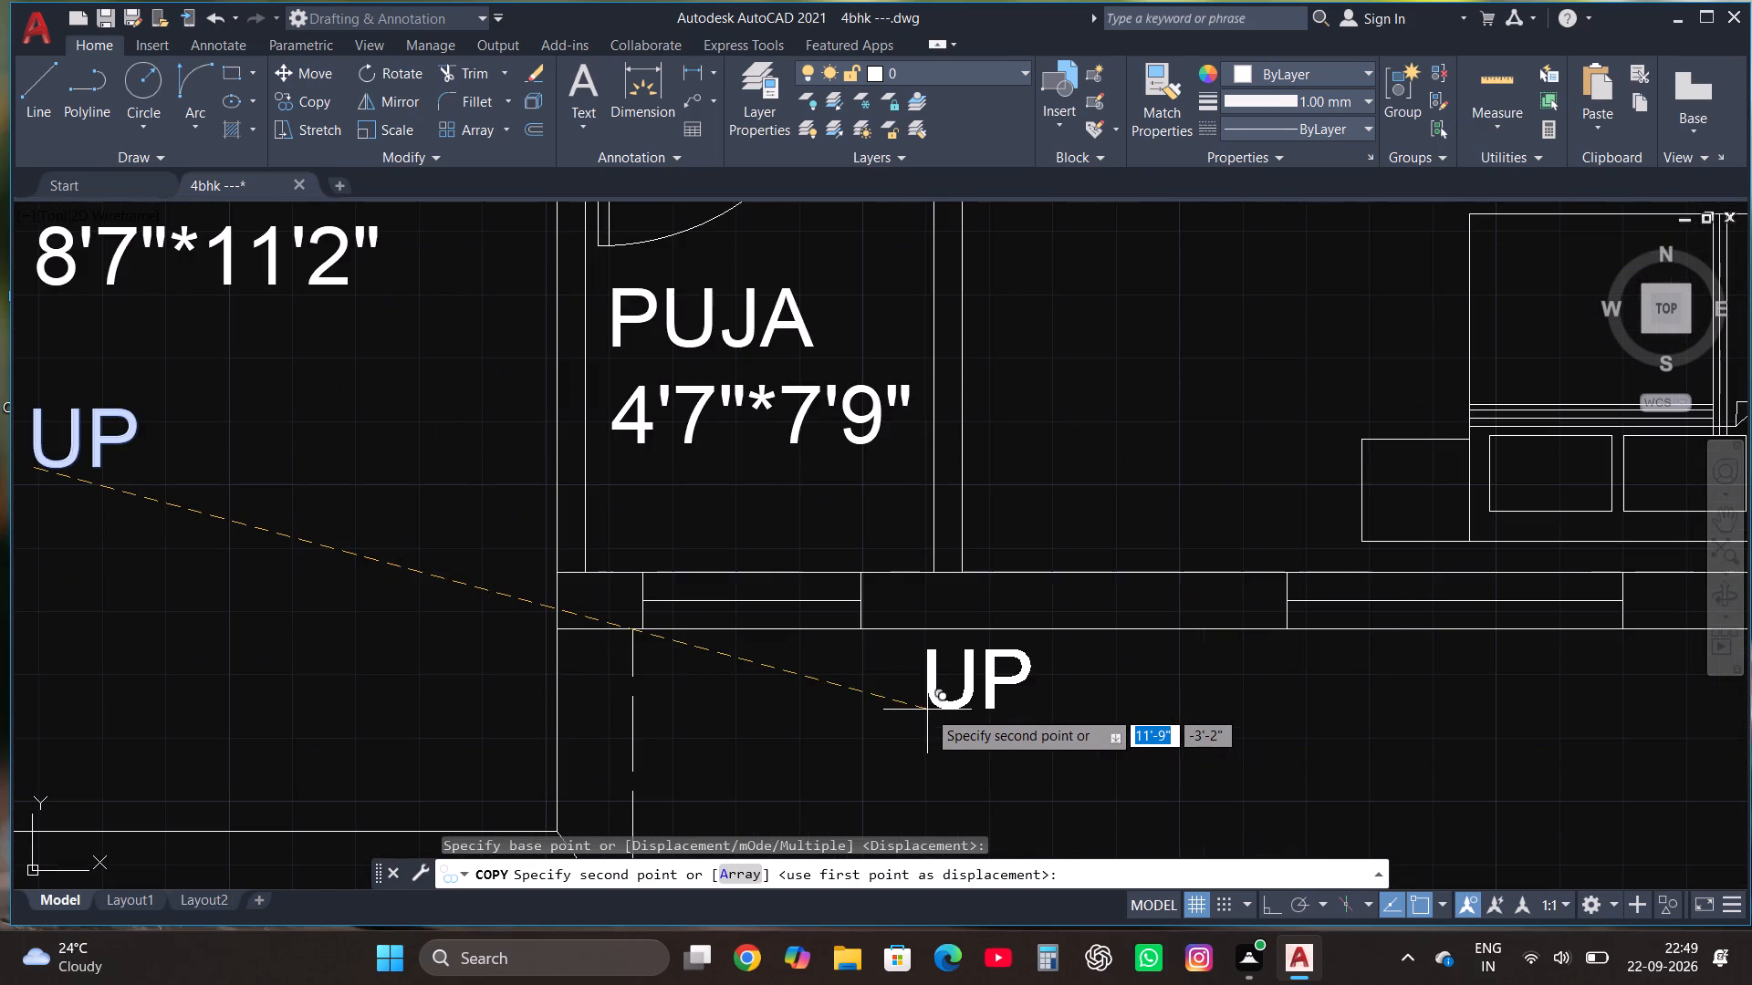
pyautogui.click(720, 710)
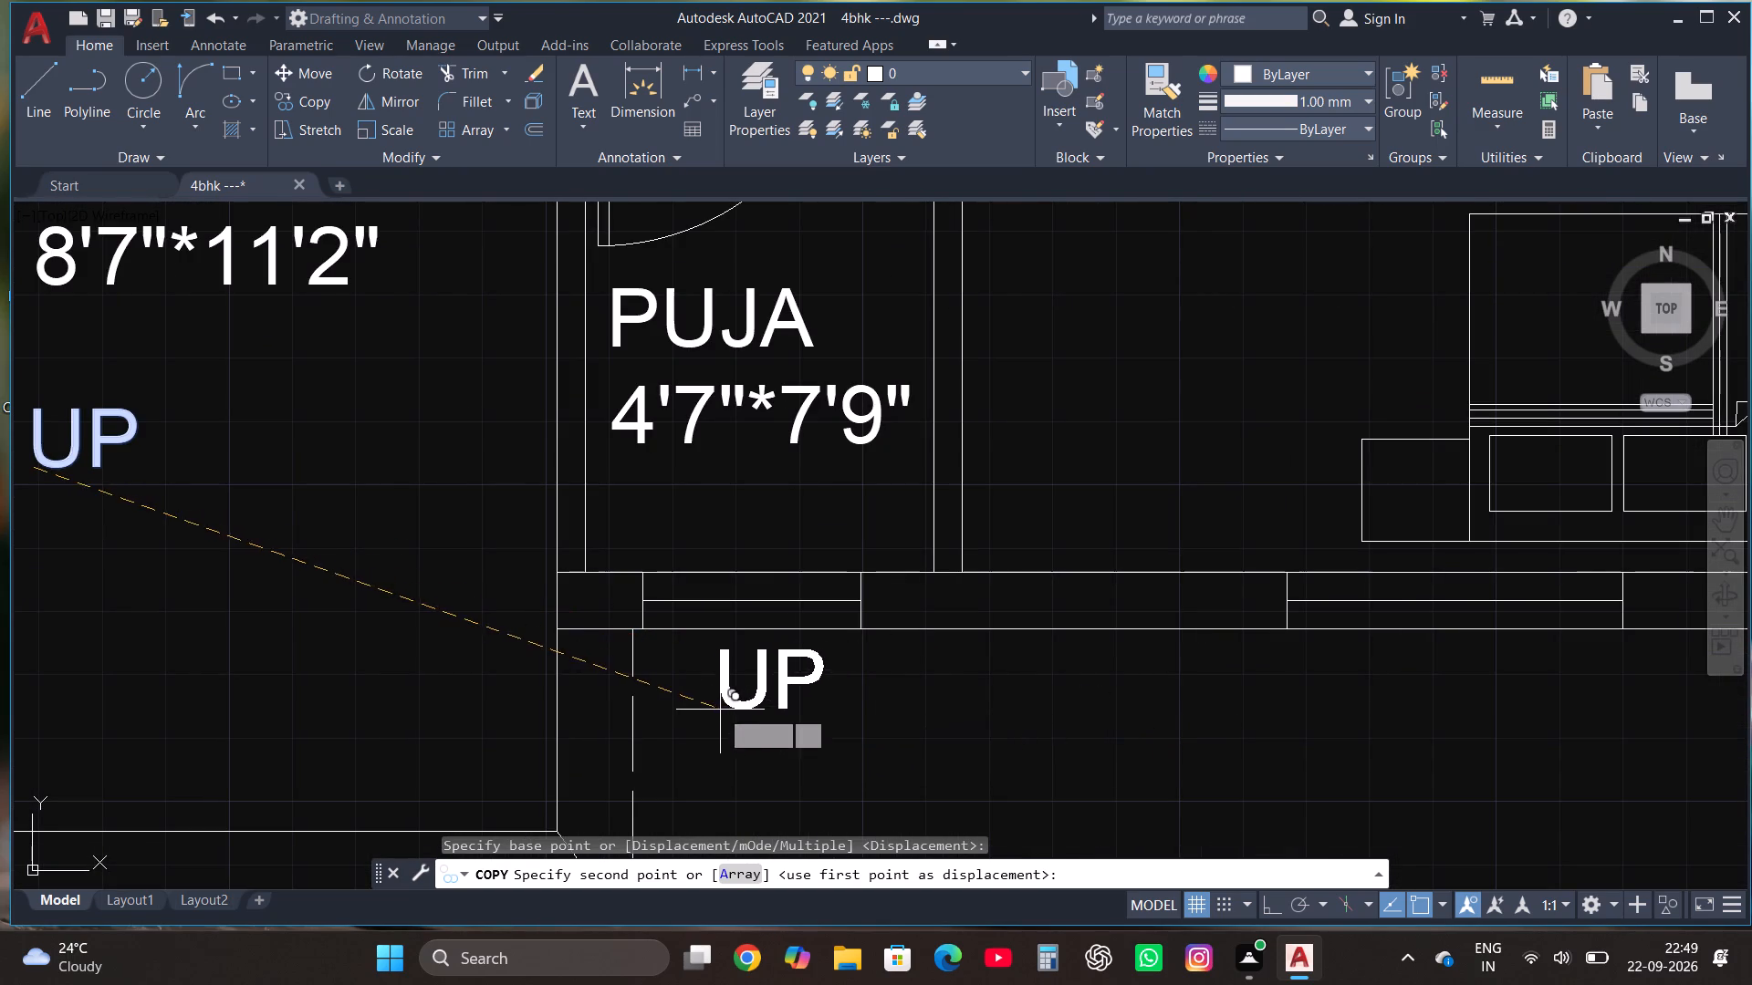
# Change the copied UP label below the puja window to W and finish the text edit.
pyautogui.click(720, 685)
pyautogui.rightClick(718, 685)
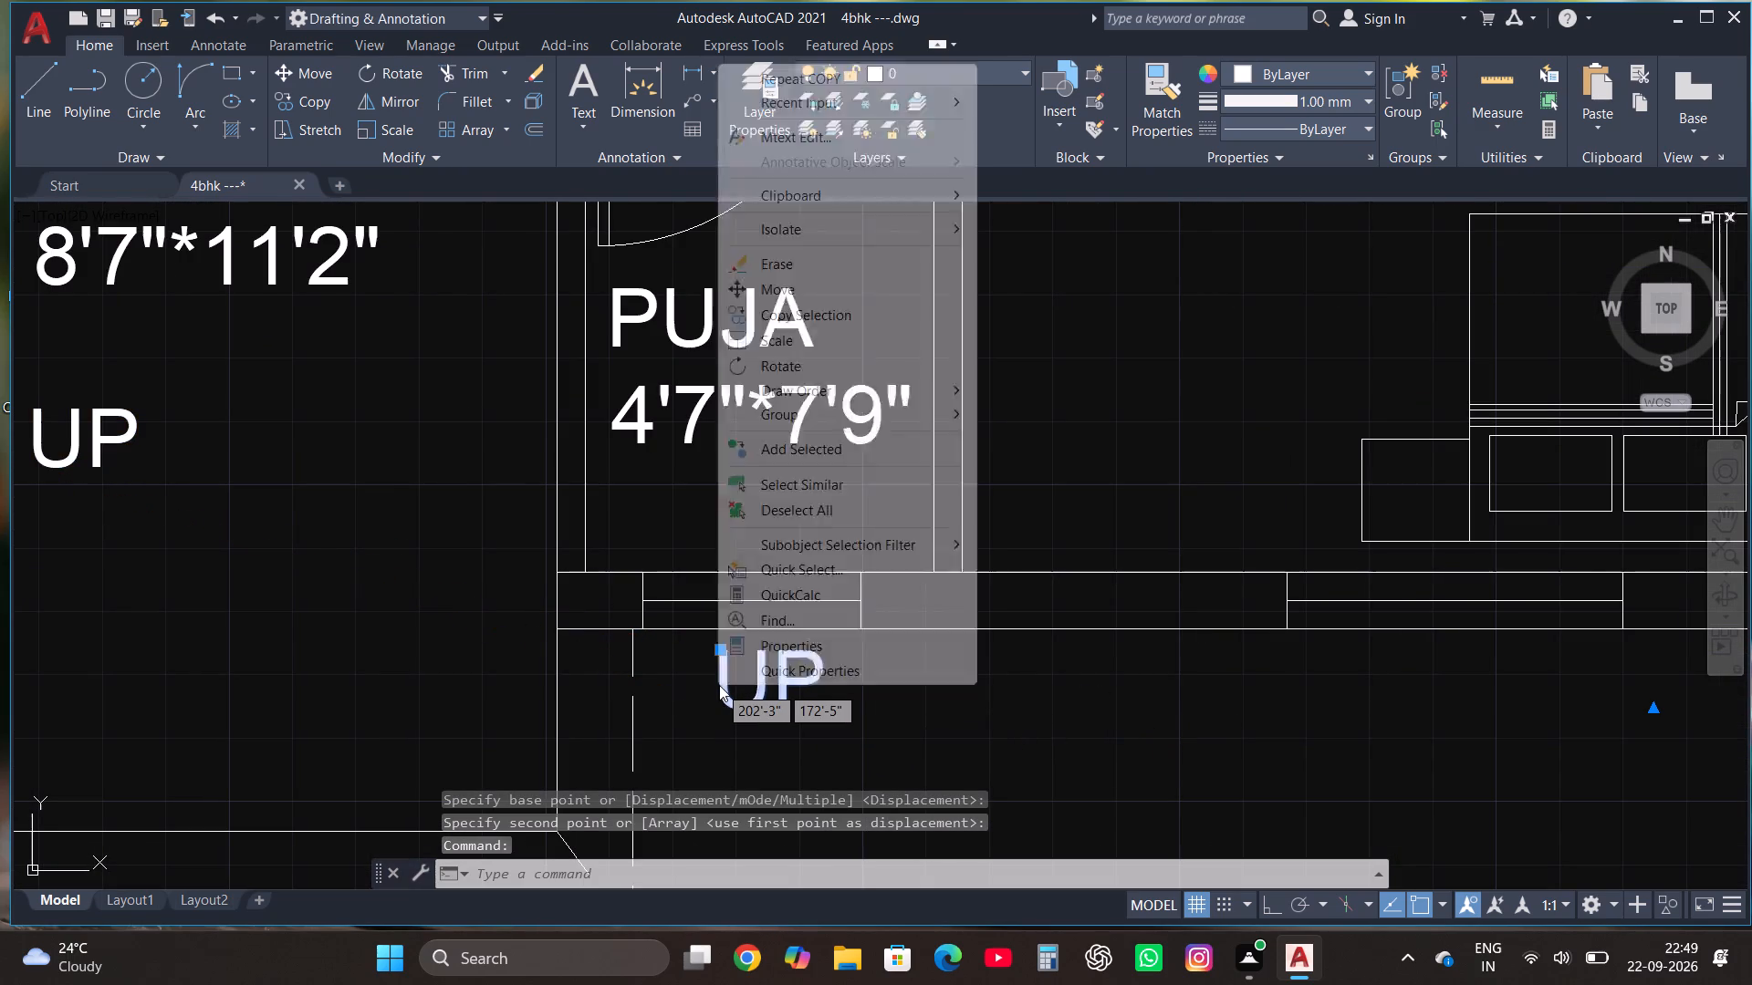
pyautogui.click(808, 143)
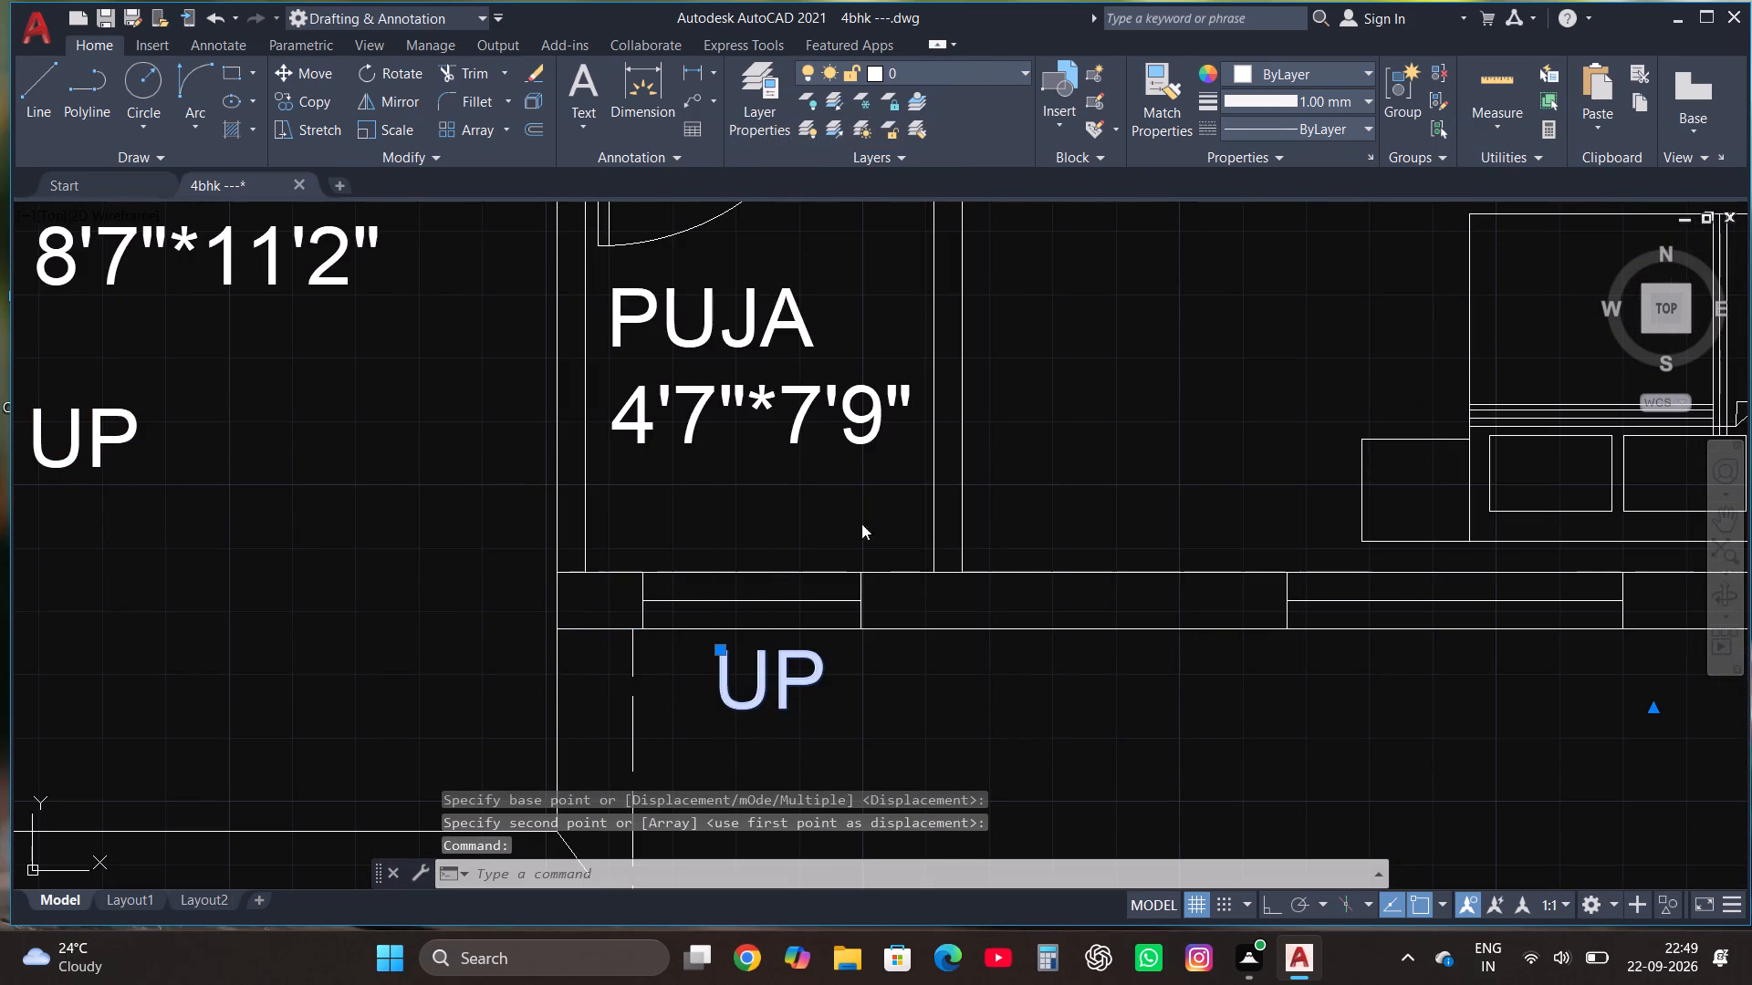
pyautogui.click(846, 674)
pyautogui.press('BackSpace')
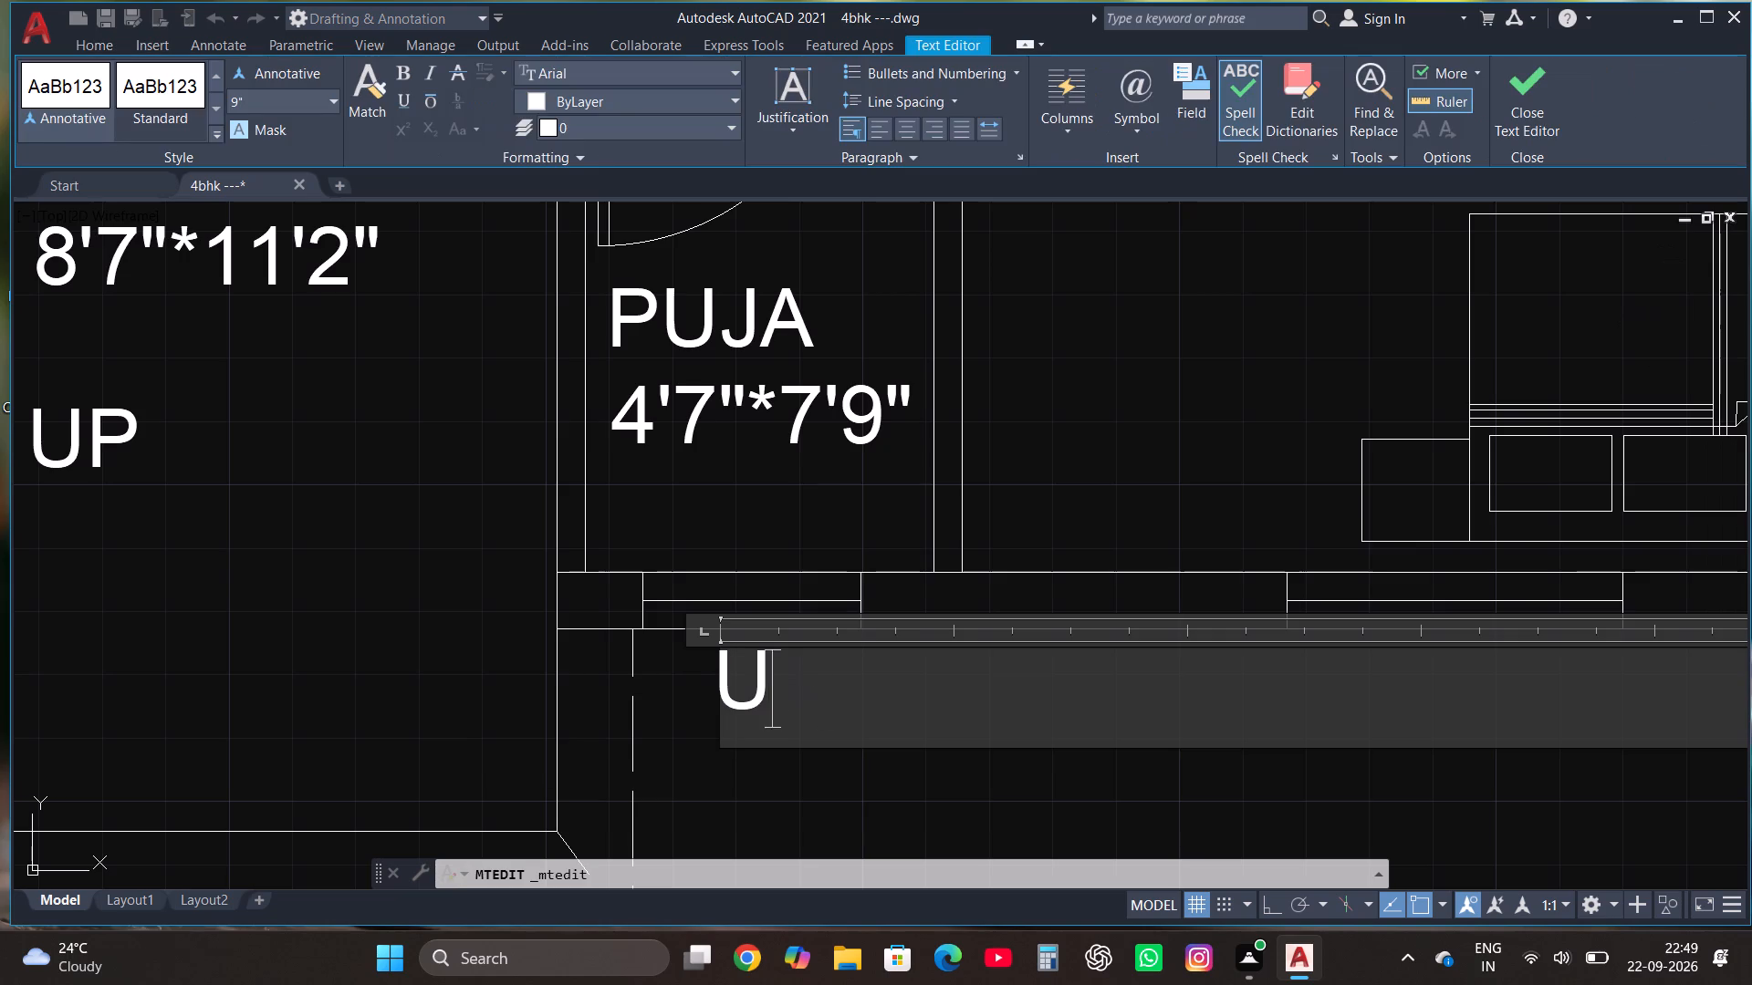
pyautogui.press('BackSpace')
pyautogui.press('w')
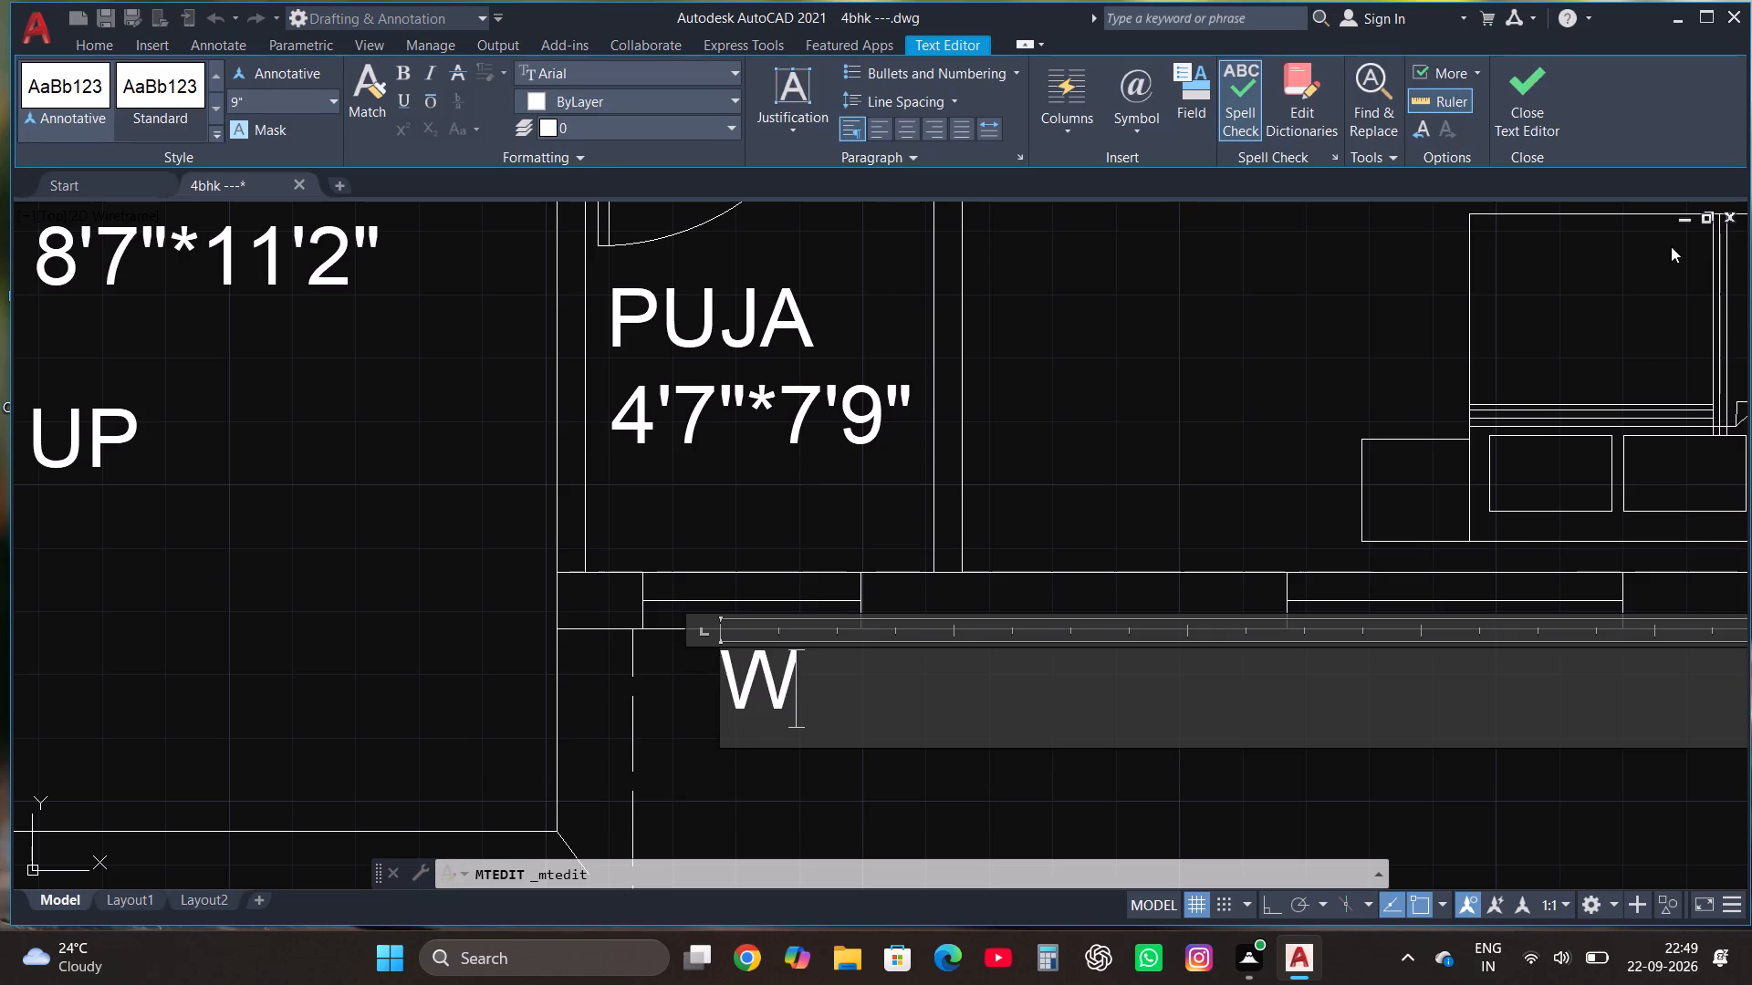
pyautogui.click(1512, 91)
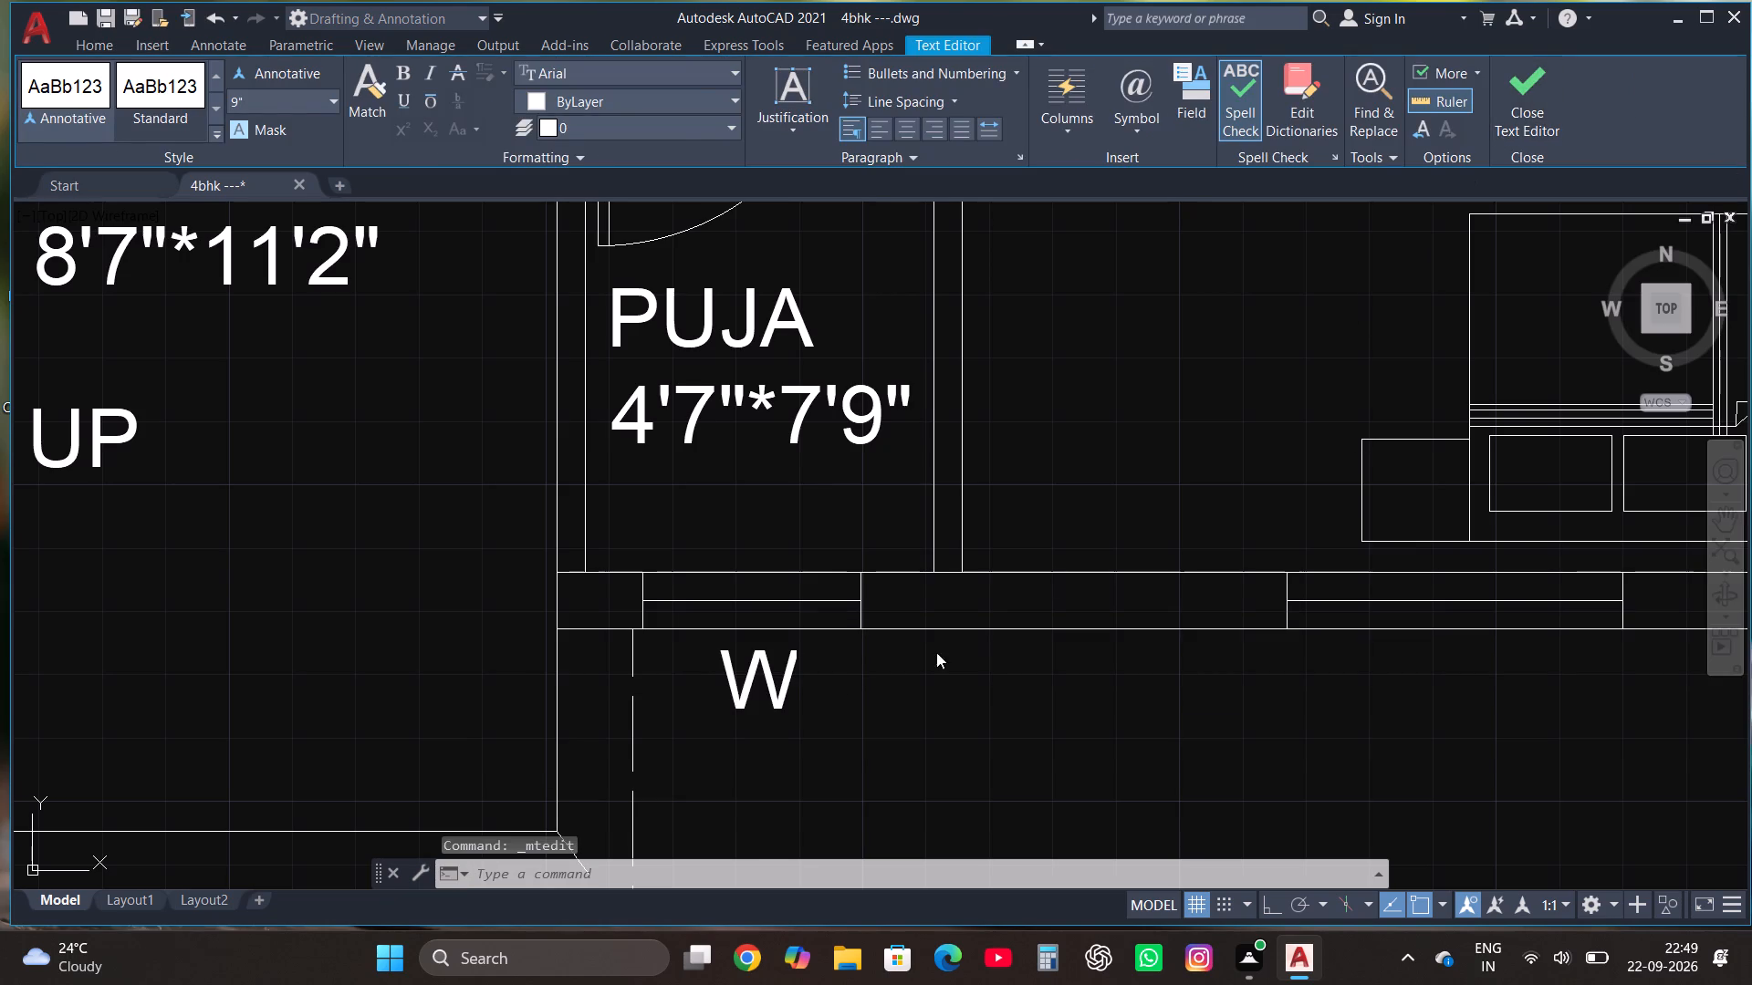
# Copy the W window label to the door opening at the north side of the puja room.
pyautogui.click(760, 668)
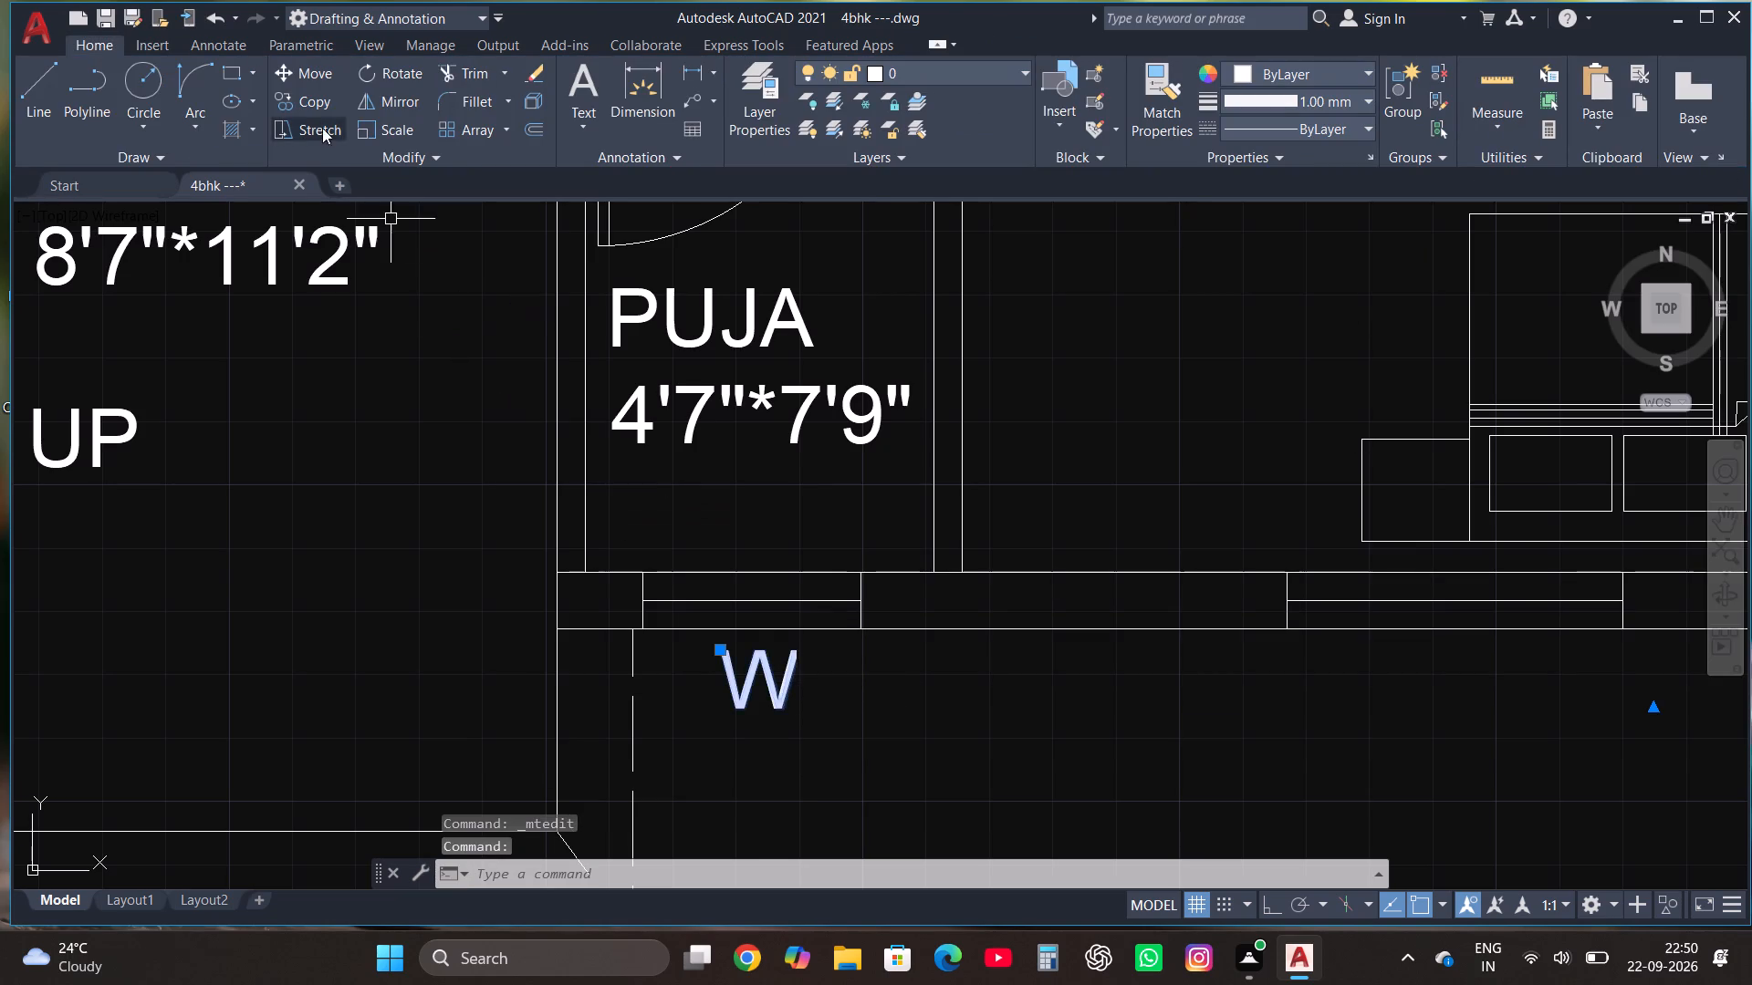
pyautogui.click(318, 109)
pyautogui.click(727, 711)
pyautogui.scroll(-2, 727, 714)
pyautogui.scroll(1, 721, 475)
pyautogui.click(699, 441)
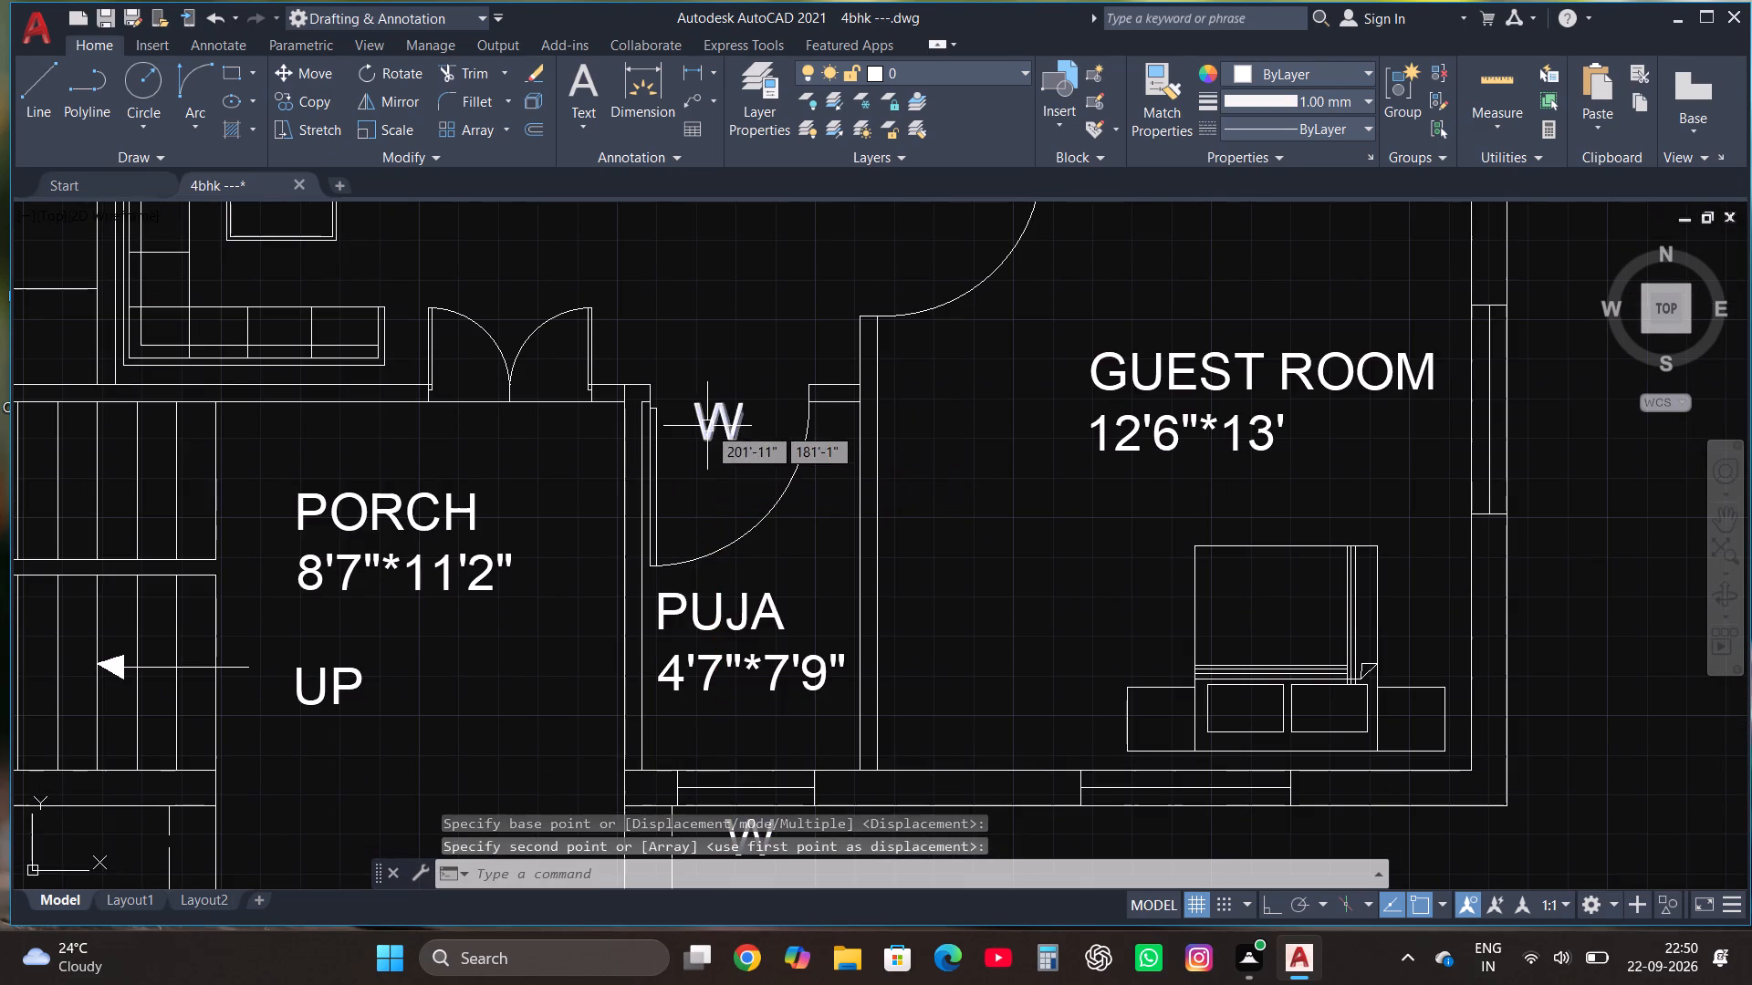
# Change the copied W label at the puja room door to D2 and finish the text edit.
pyautogui.click(707, 426)
pyautogui.rightClick(707, 426)
pyautogui.click(832, 387)
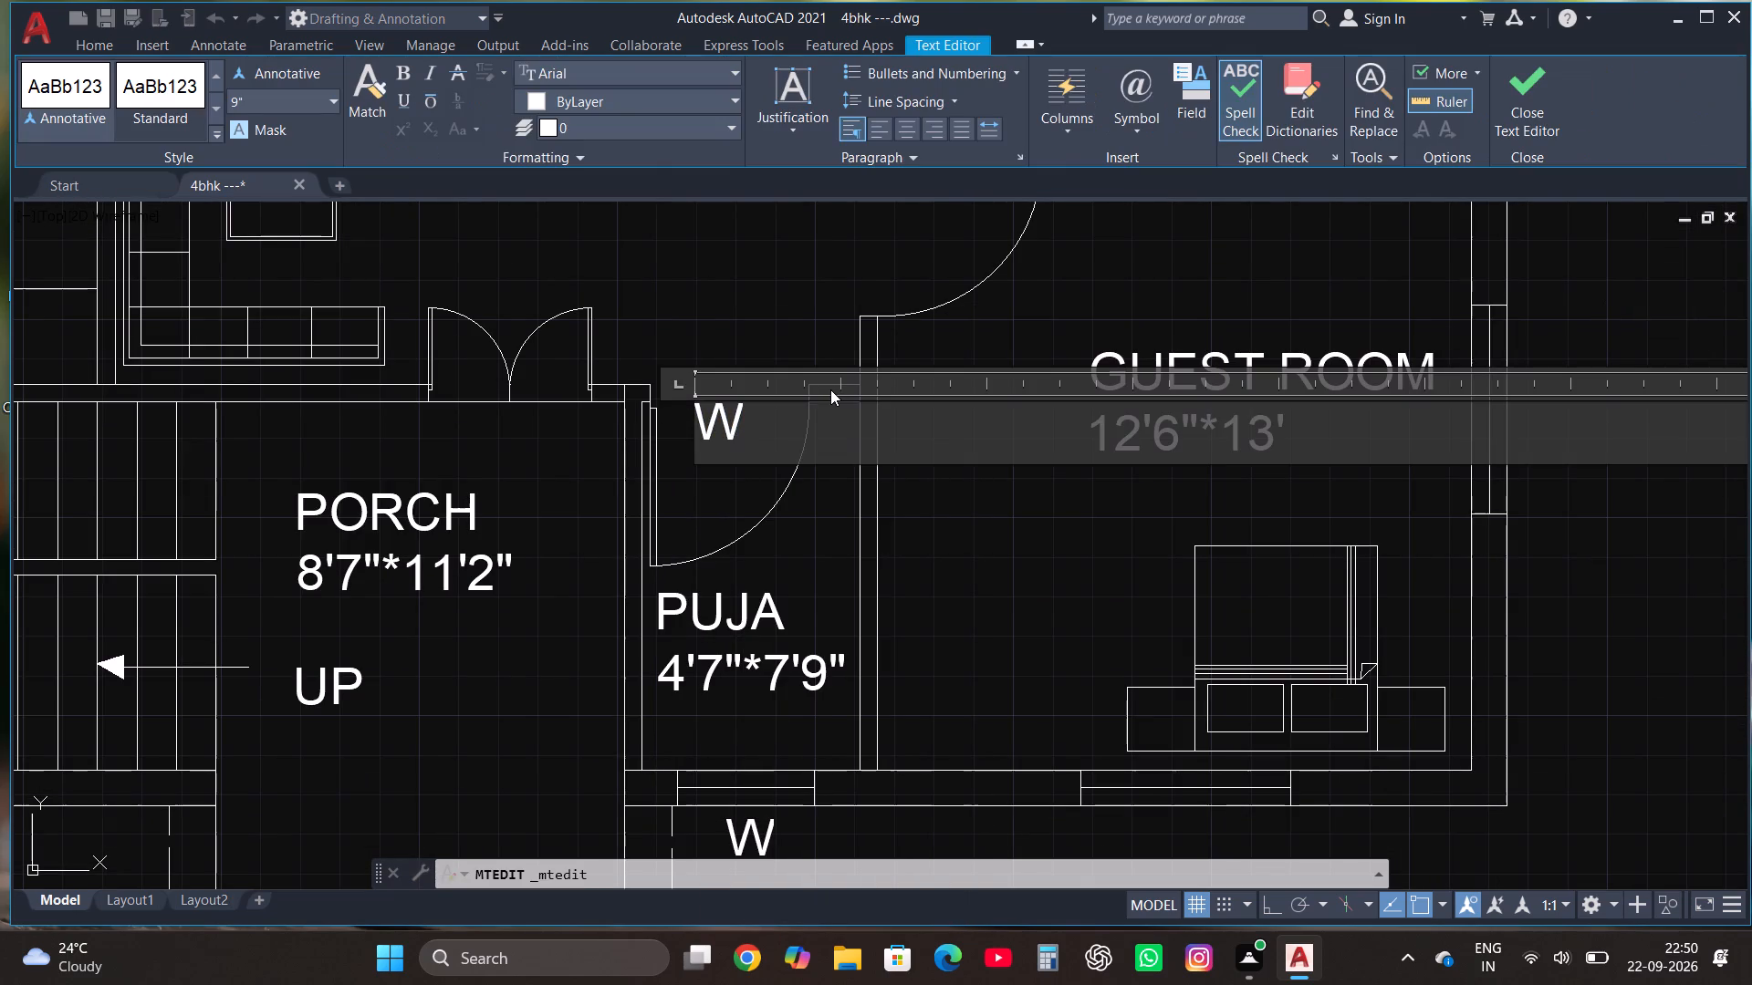
pyautogui.click(771, 430)
pyautogui.press('BackSpace')
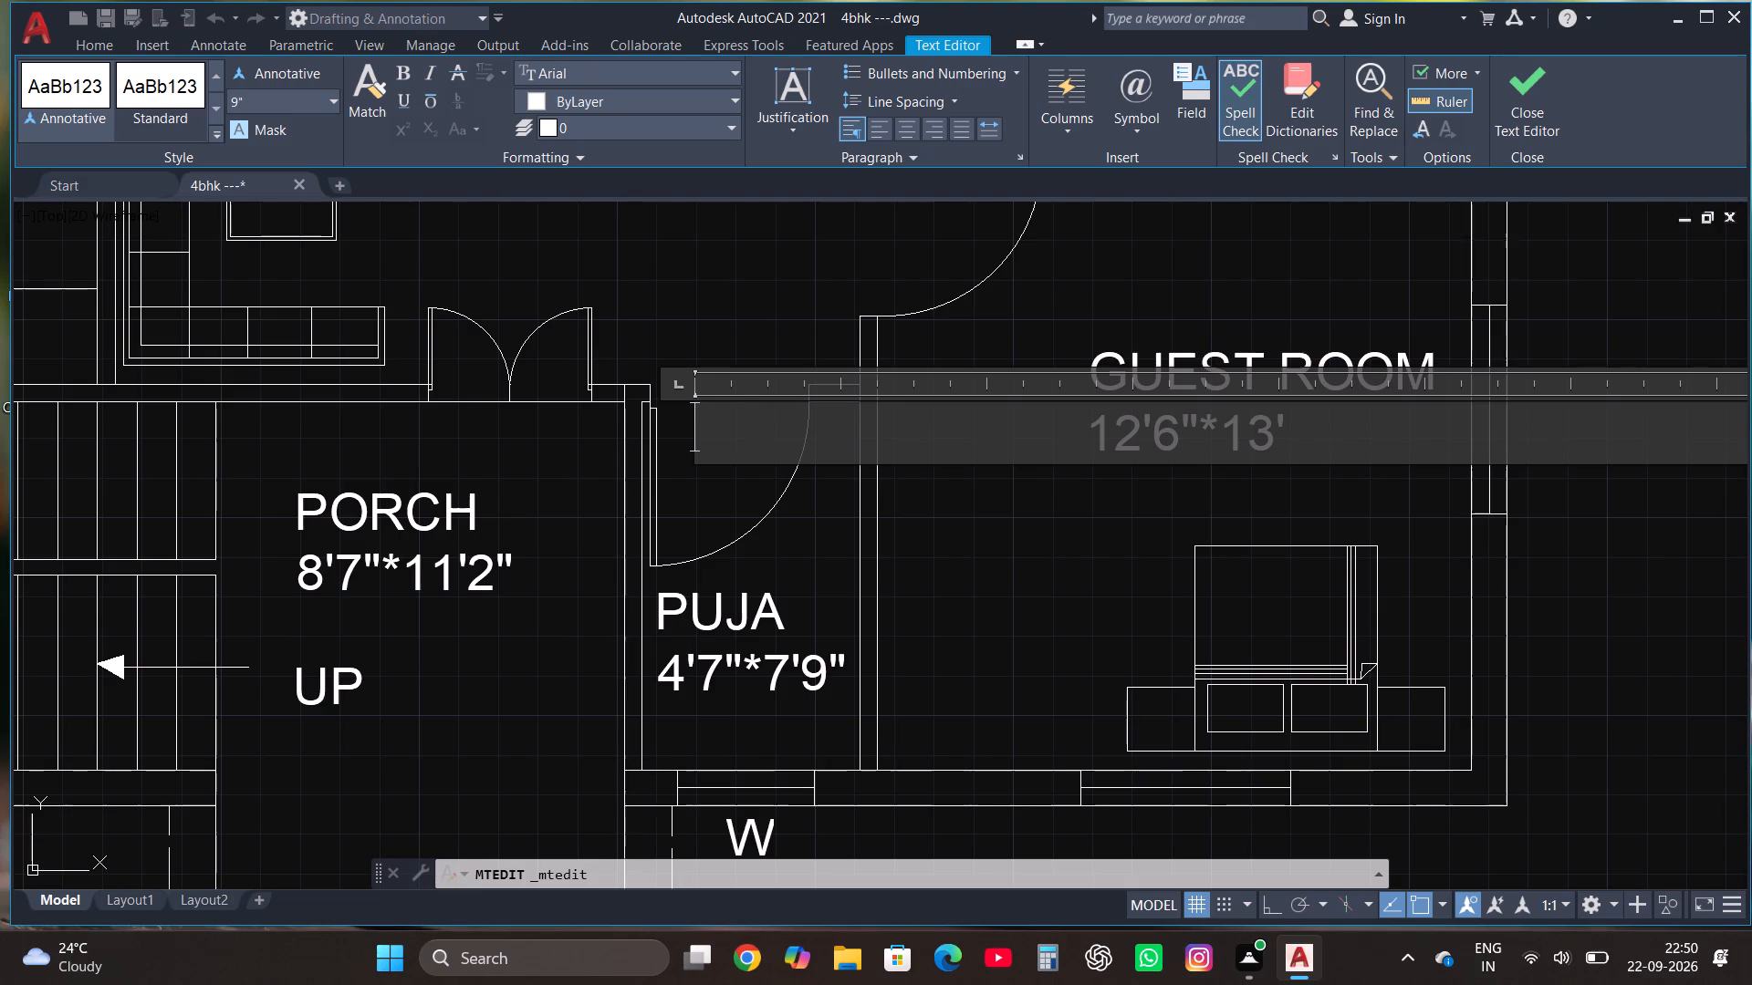
pyautogui.press('d')
pyautogui.press('2')
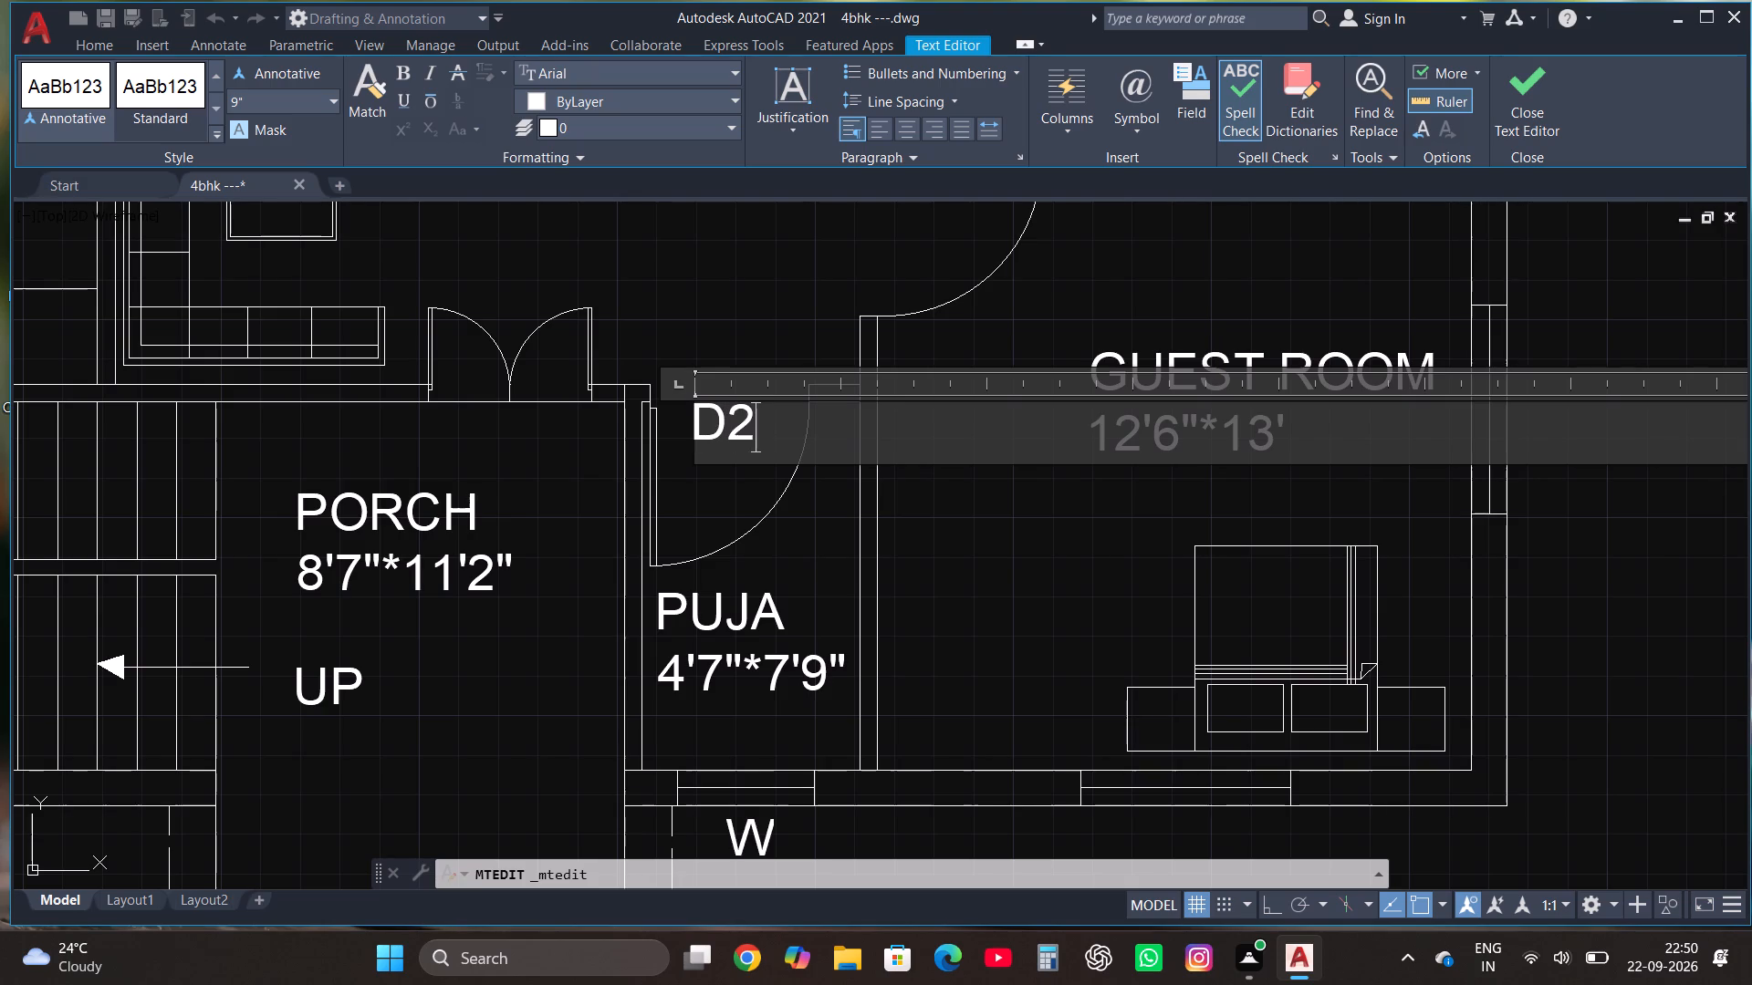
pyautogui.click(1514, 80)
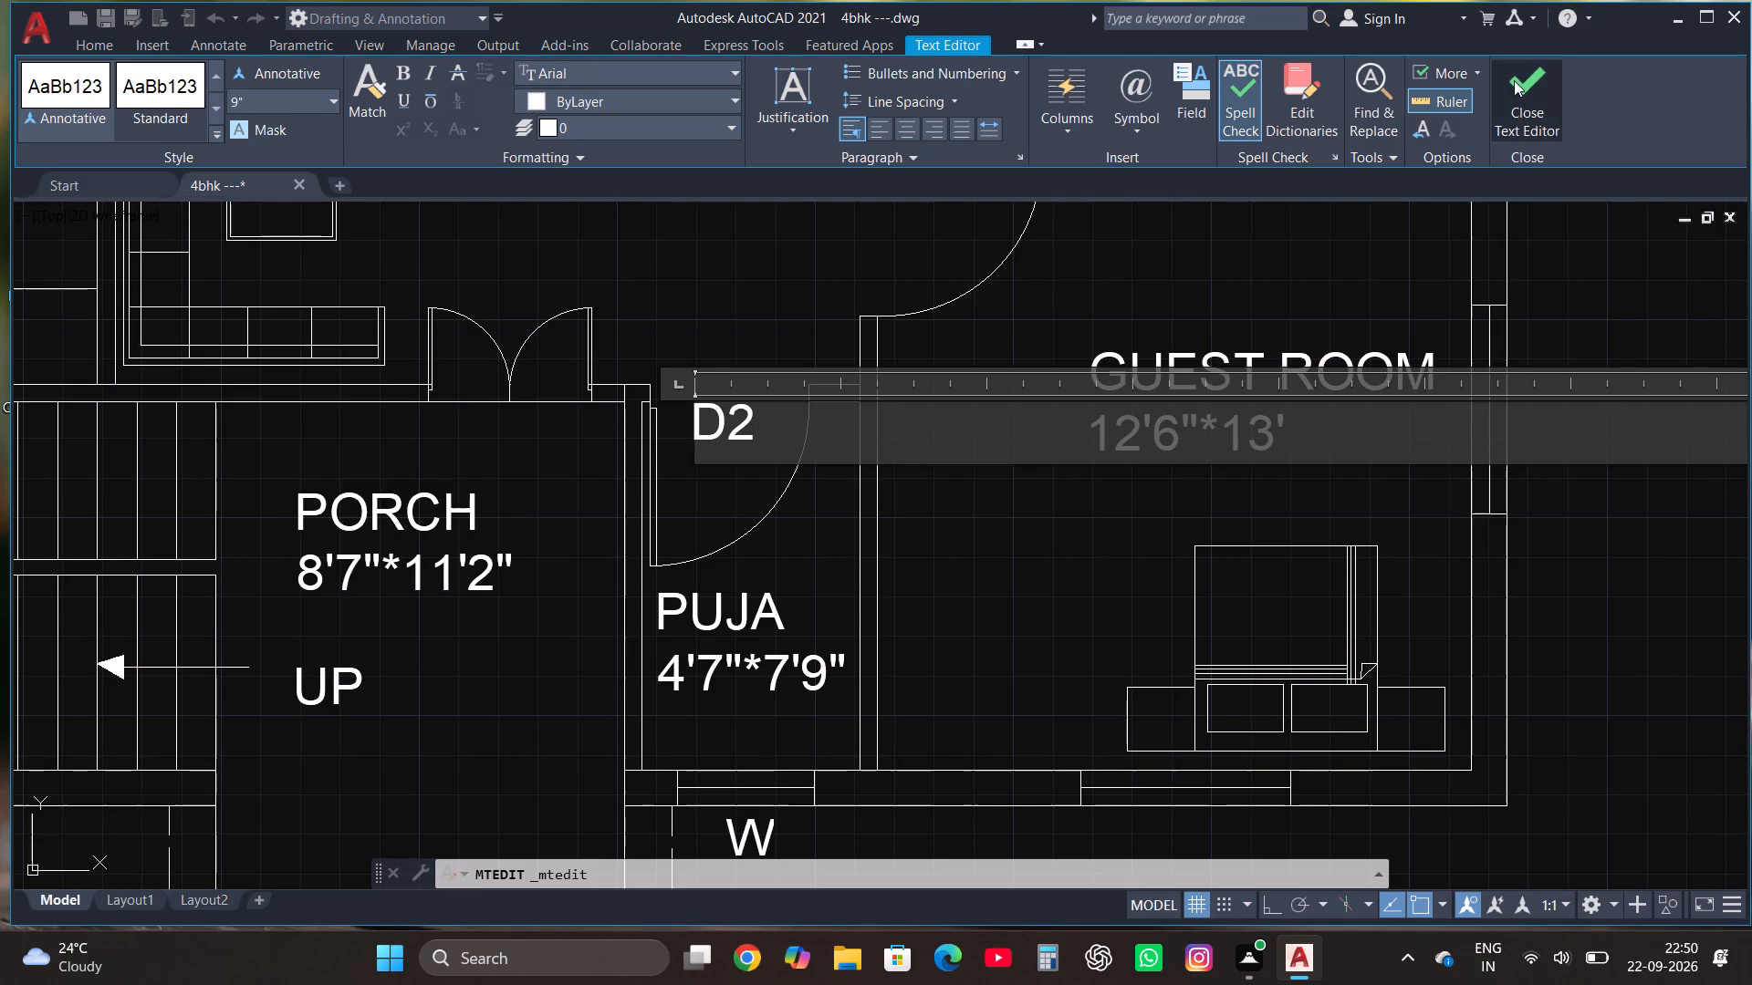
# Make multiple copies of the puja door's D2 label at the porch double door, guest room door and kitchen door.
pyautogui.click(715, 412)
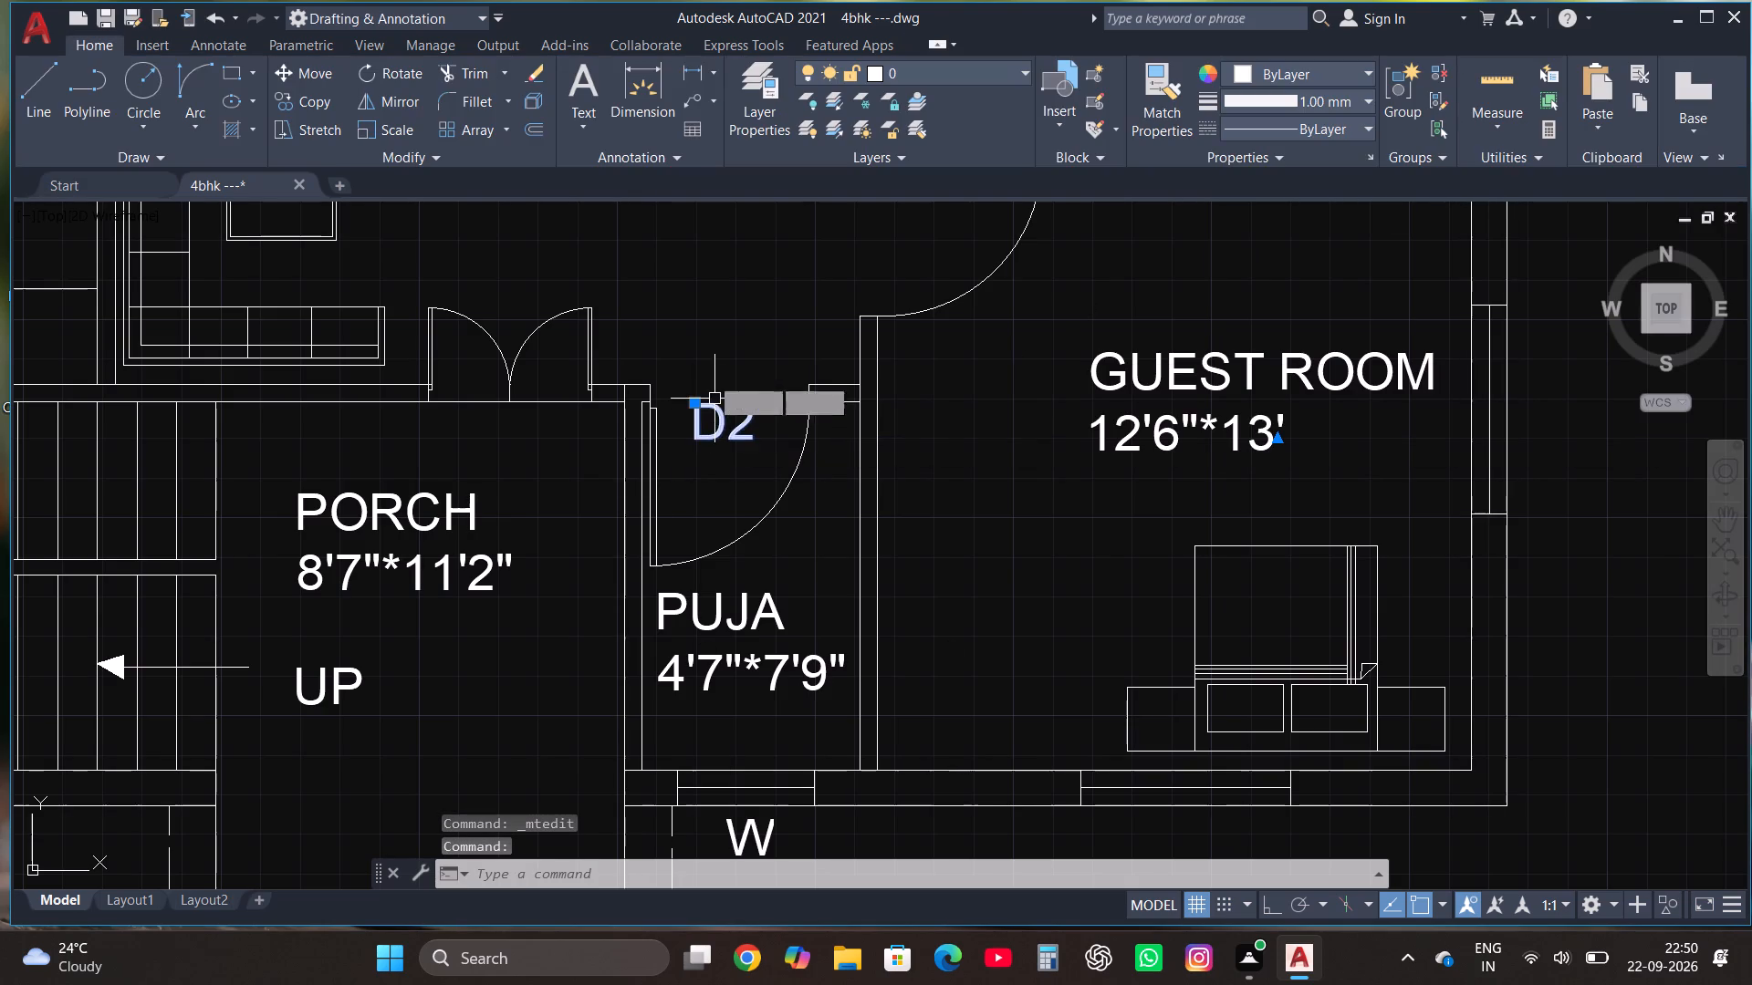
pyautogui.click(312, 102)
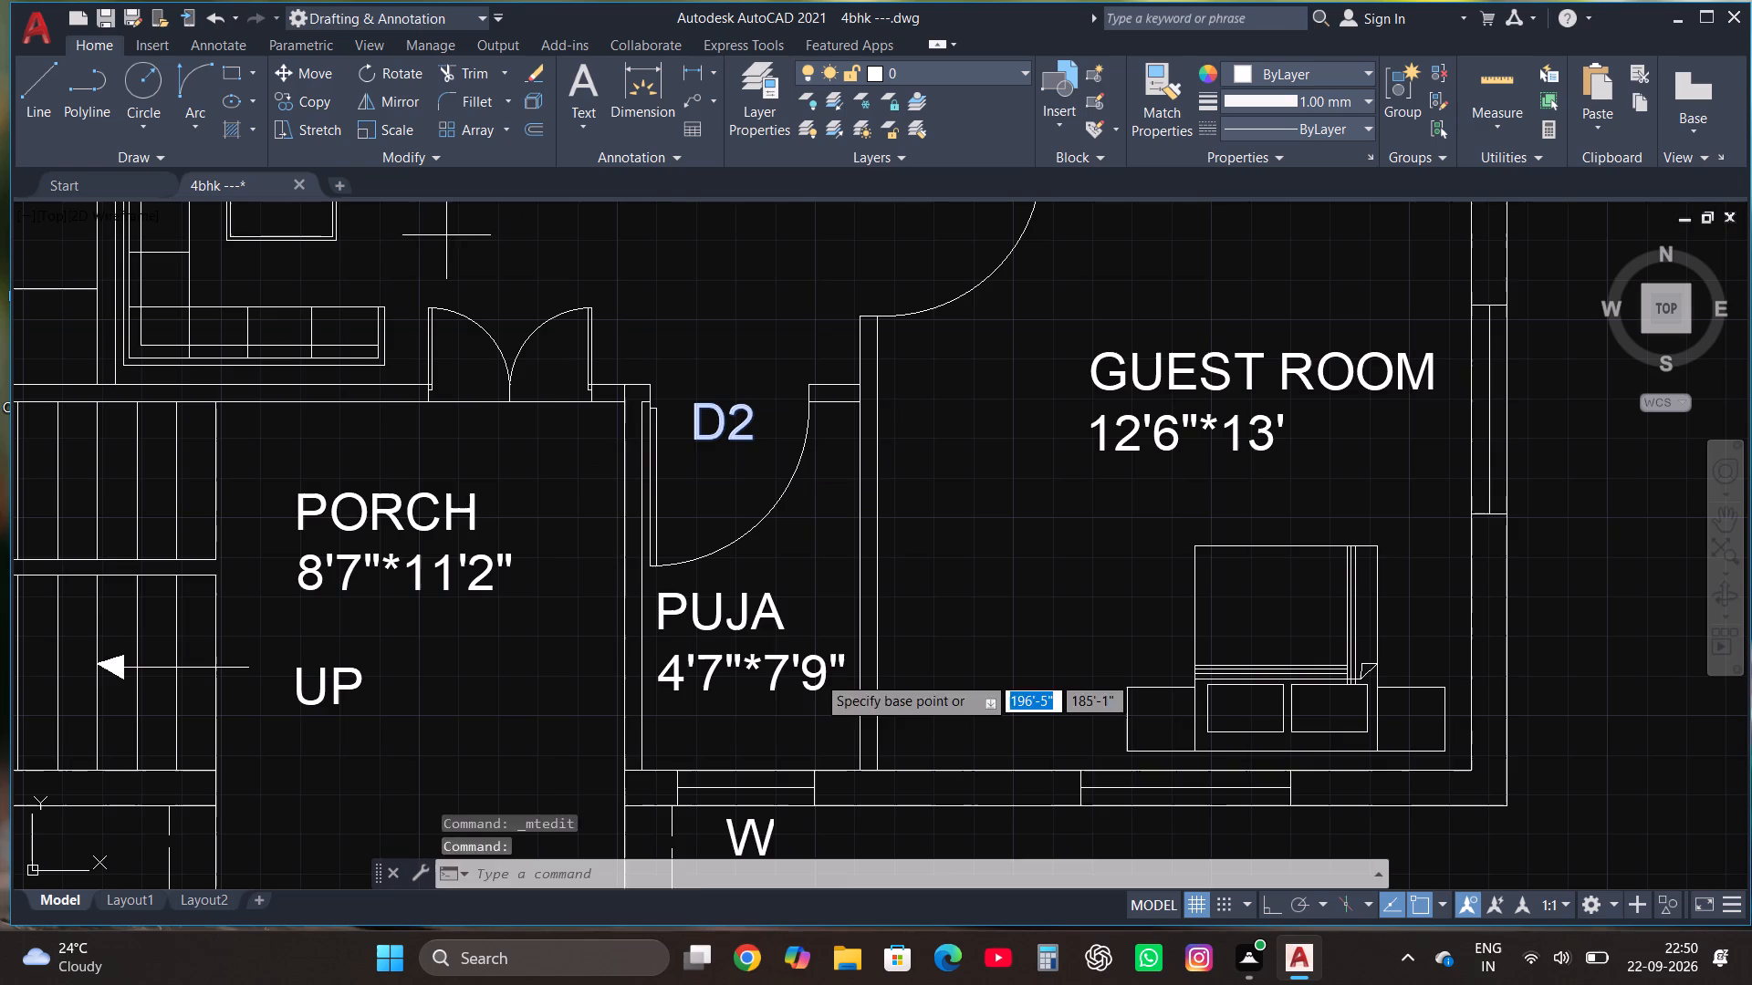
pyautogui.click(880, 871)
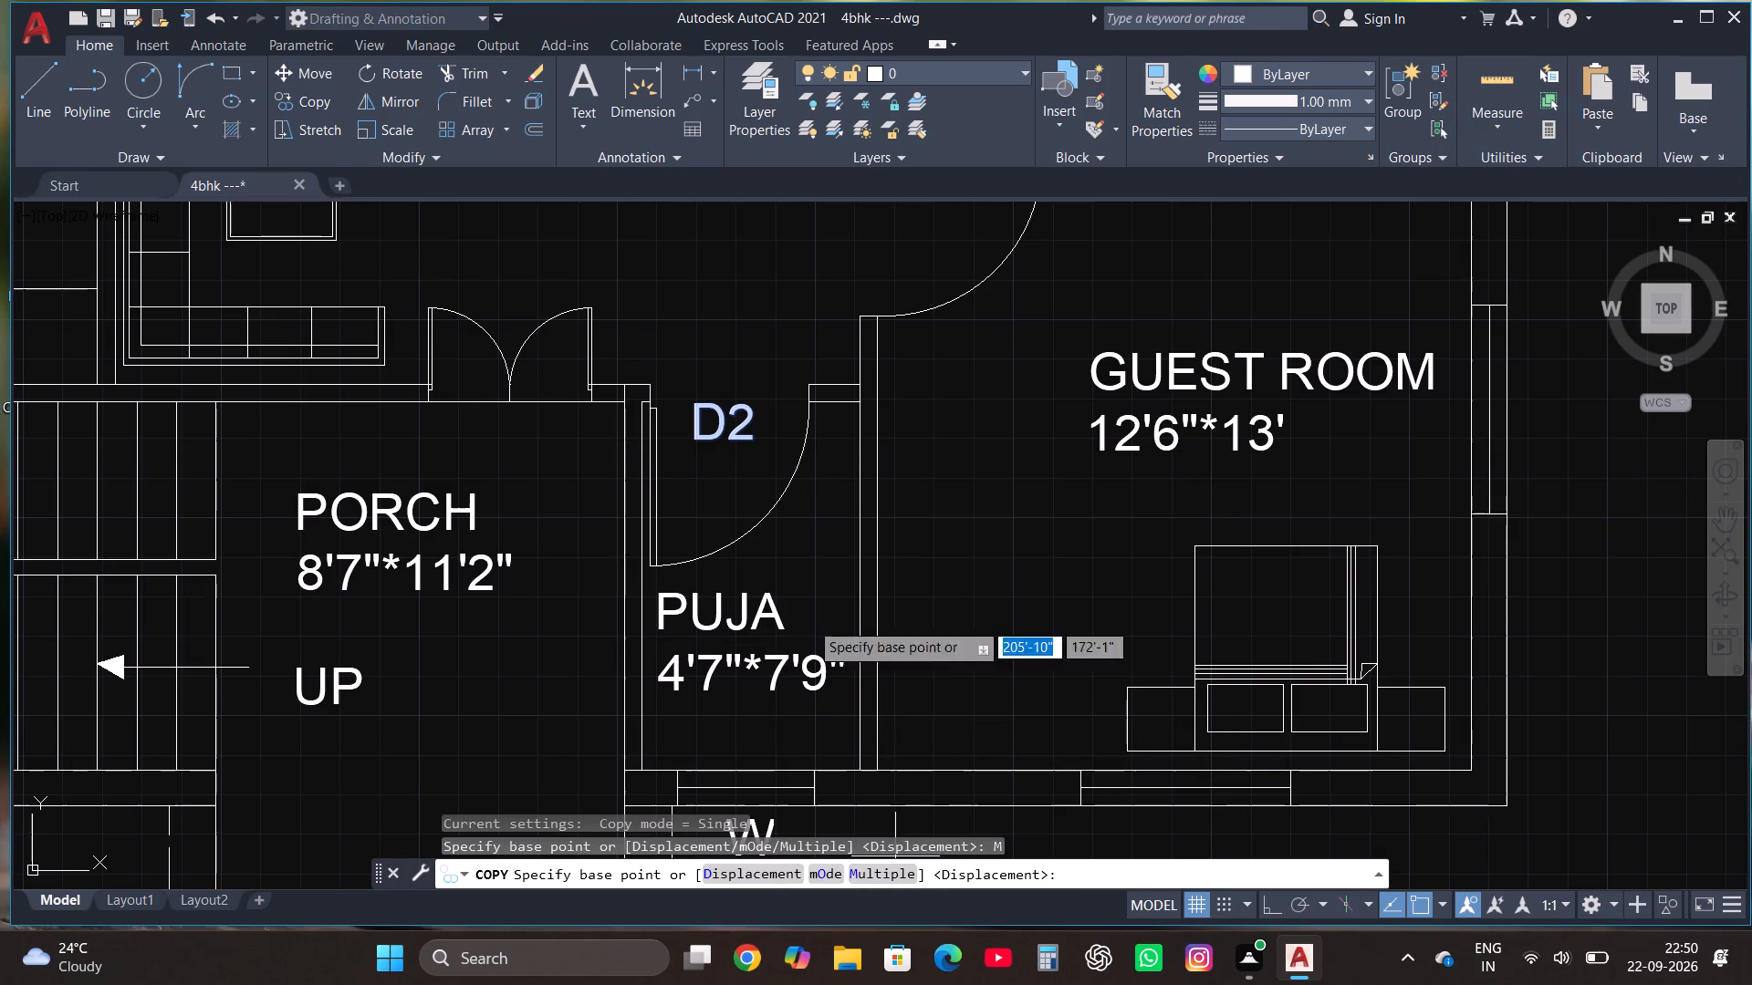
pyautogui.click(716, 438)
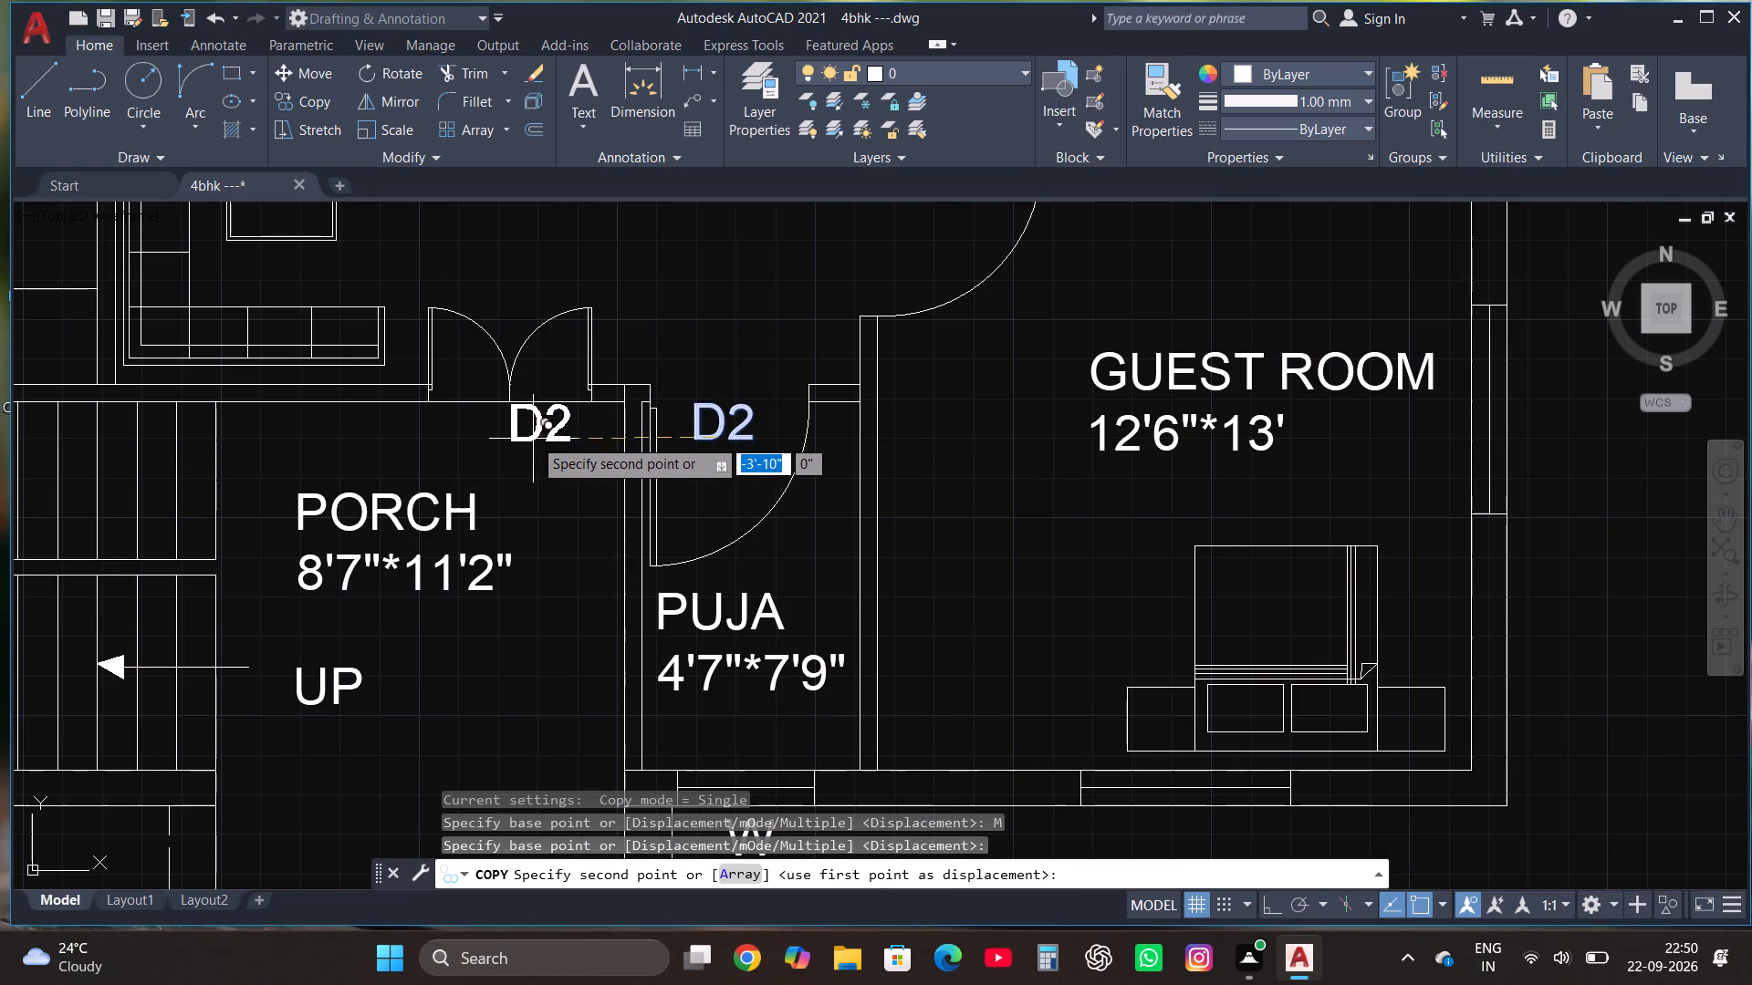
pyautogui.scroll(1, 530, 436)
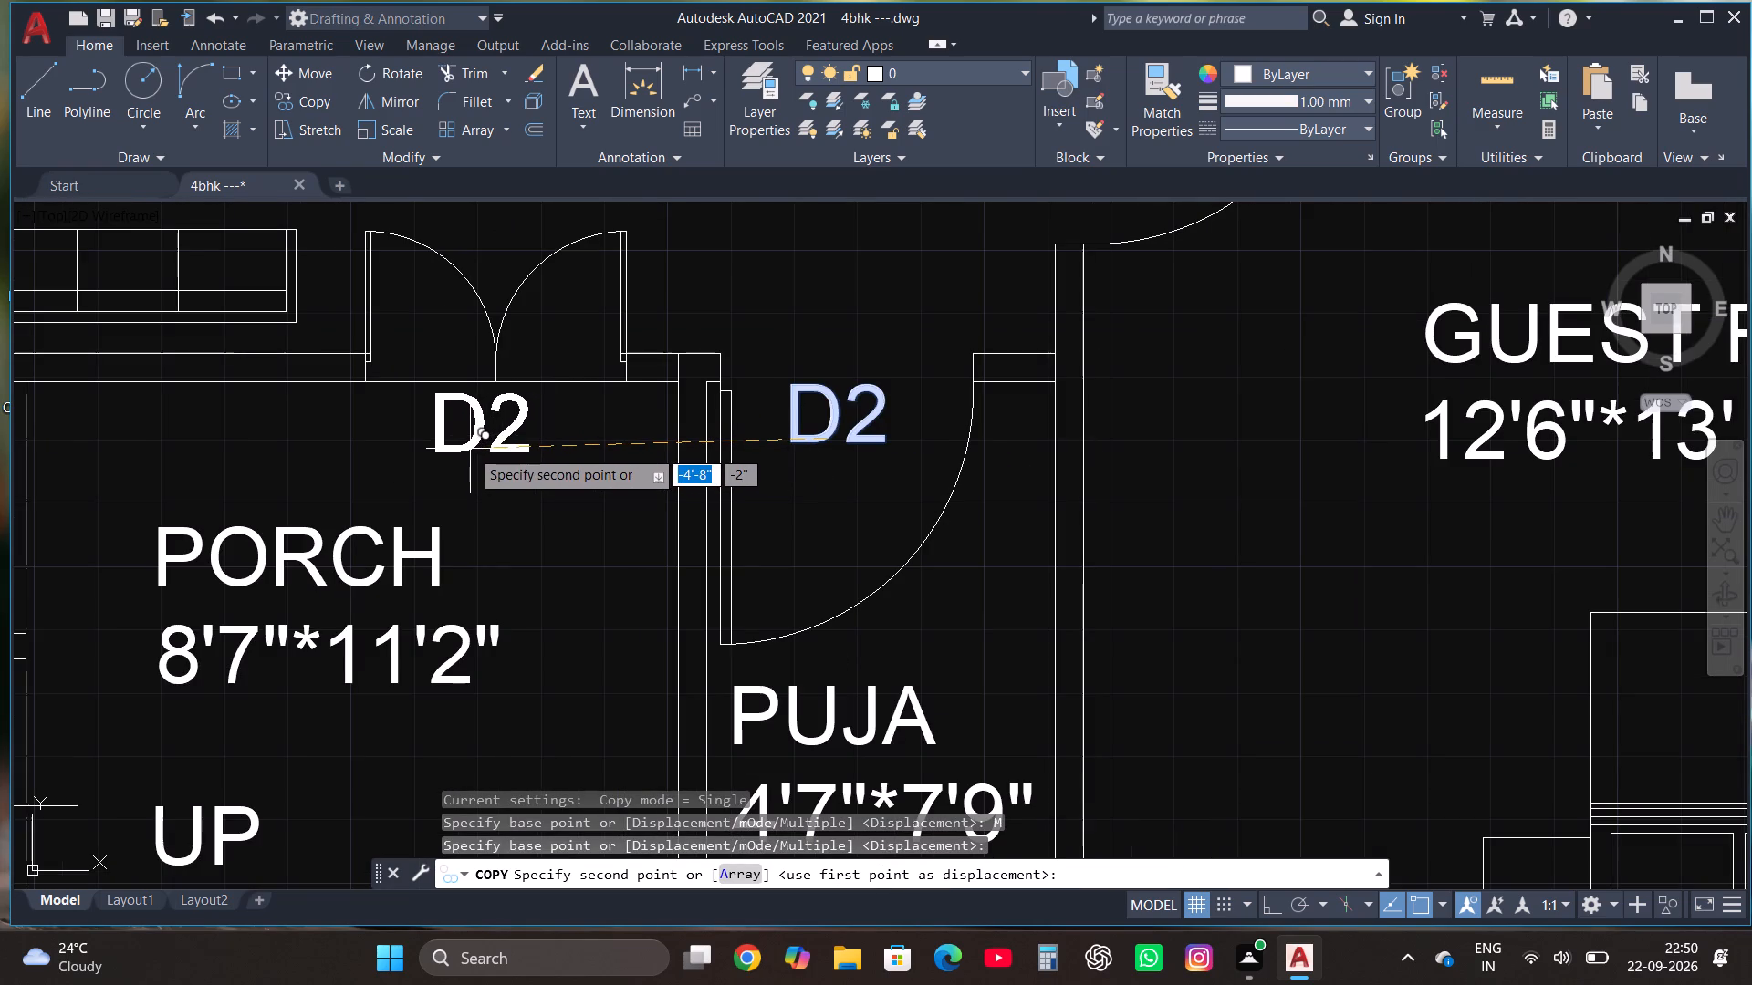
pyautogui.click(470, 449)
pyautogui.scroll(-3, 615, 654)
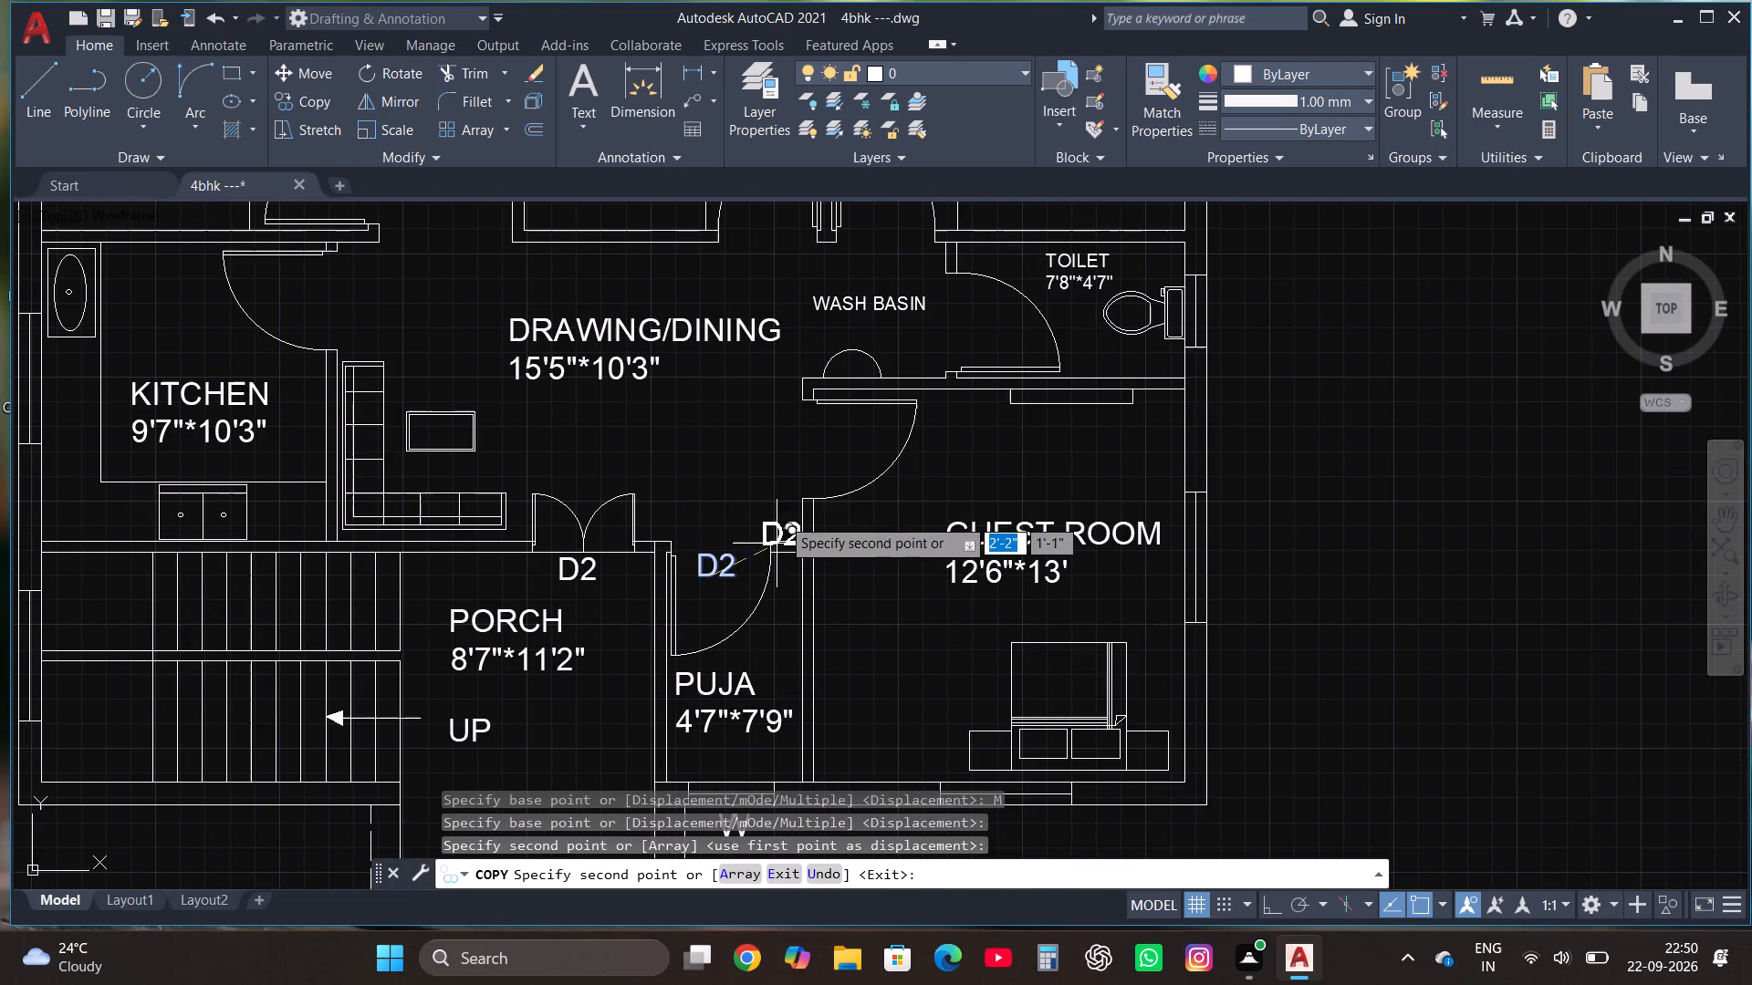
pyautogui.click(838, 459)
pyautogui.scroll(-1, 841, 612)
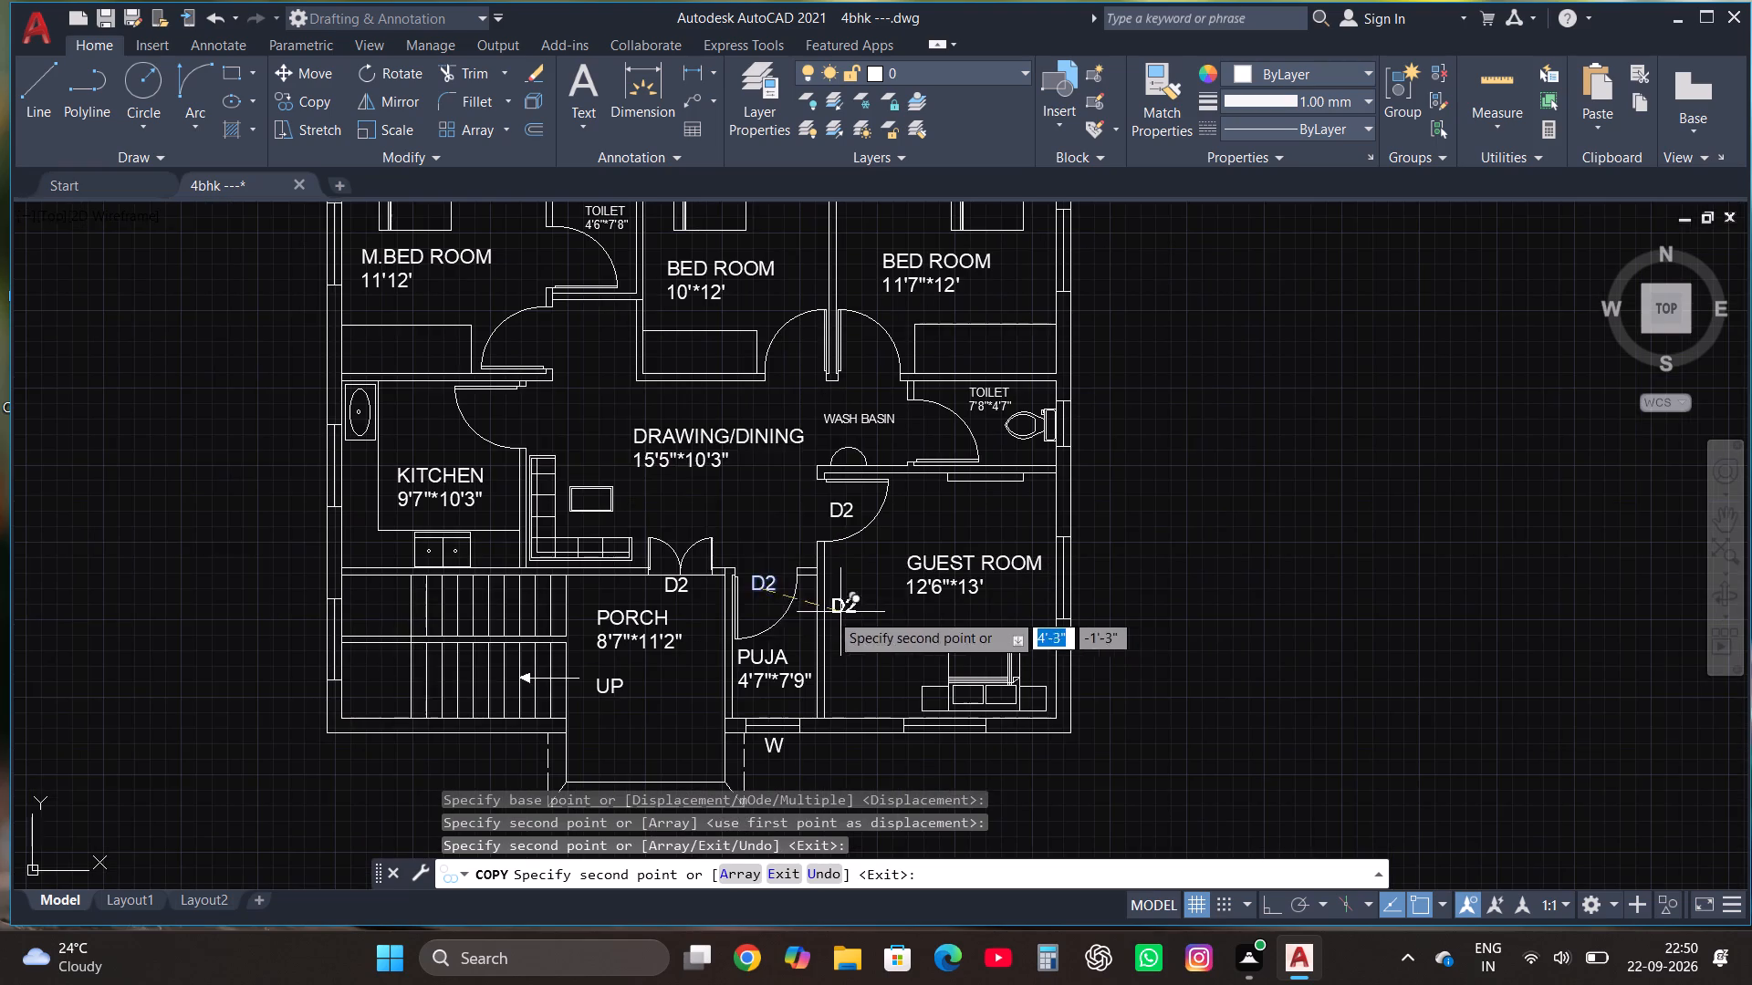
pyautogui.click(518, 422)
# Place further D2 label copies at the M.BED ROOM door and its attached toilet door.
pyautogui.scroll(-1, 537, 533)
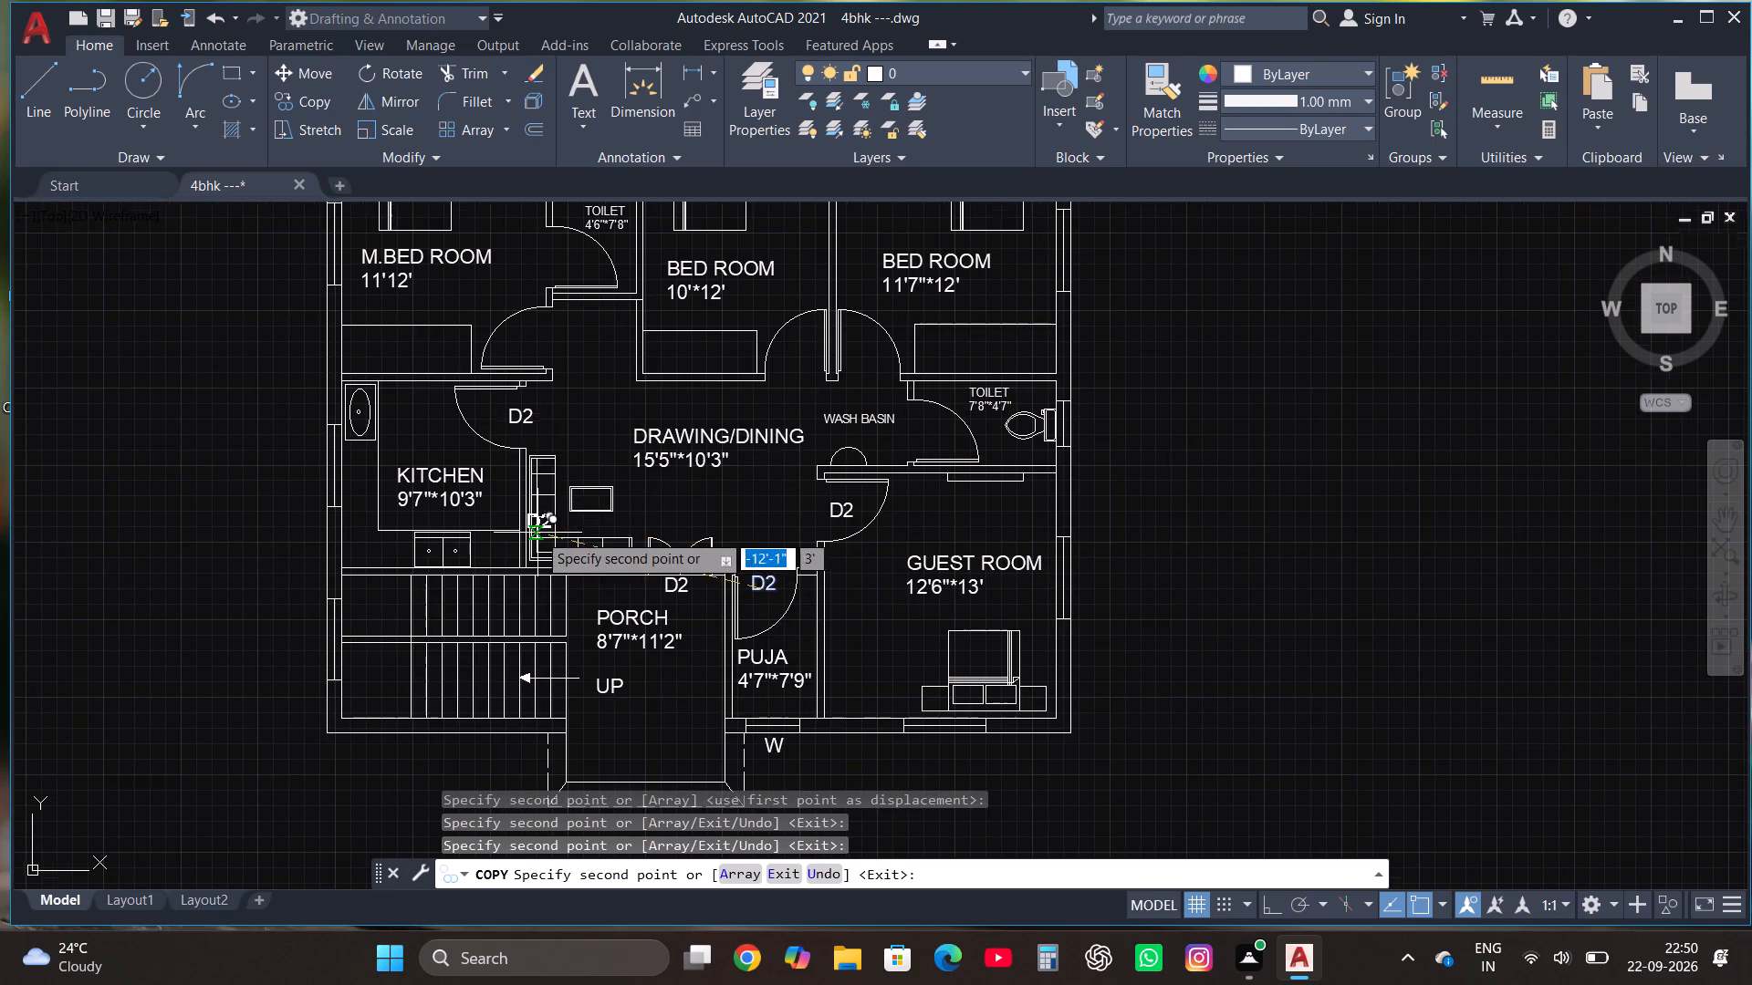
pyautogui.scroll(3, 536, 416)
pyautogui.click(511, 420)
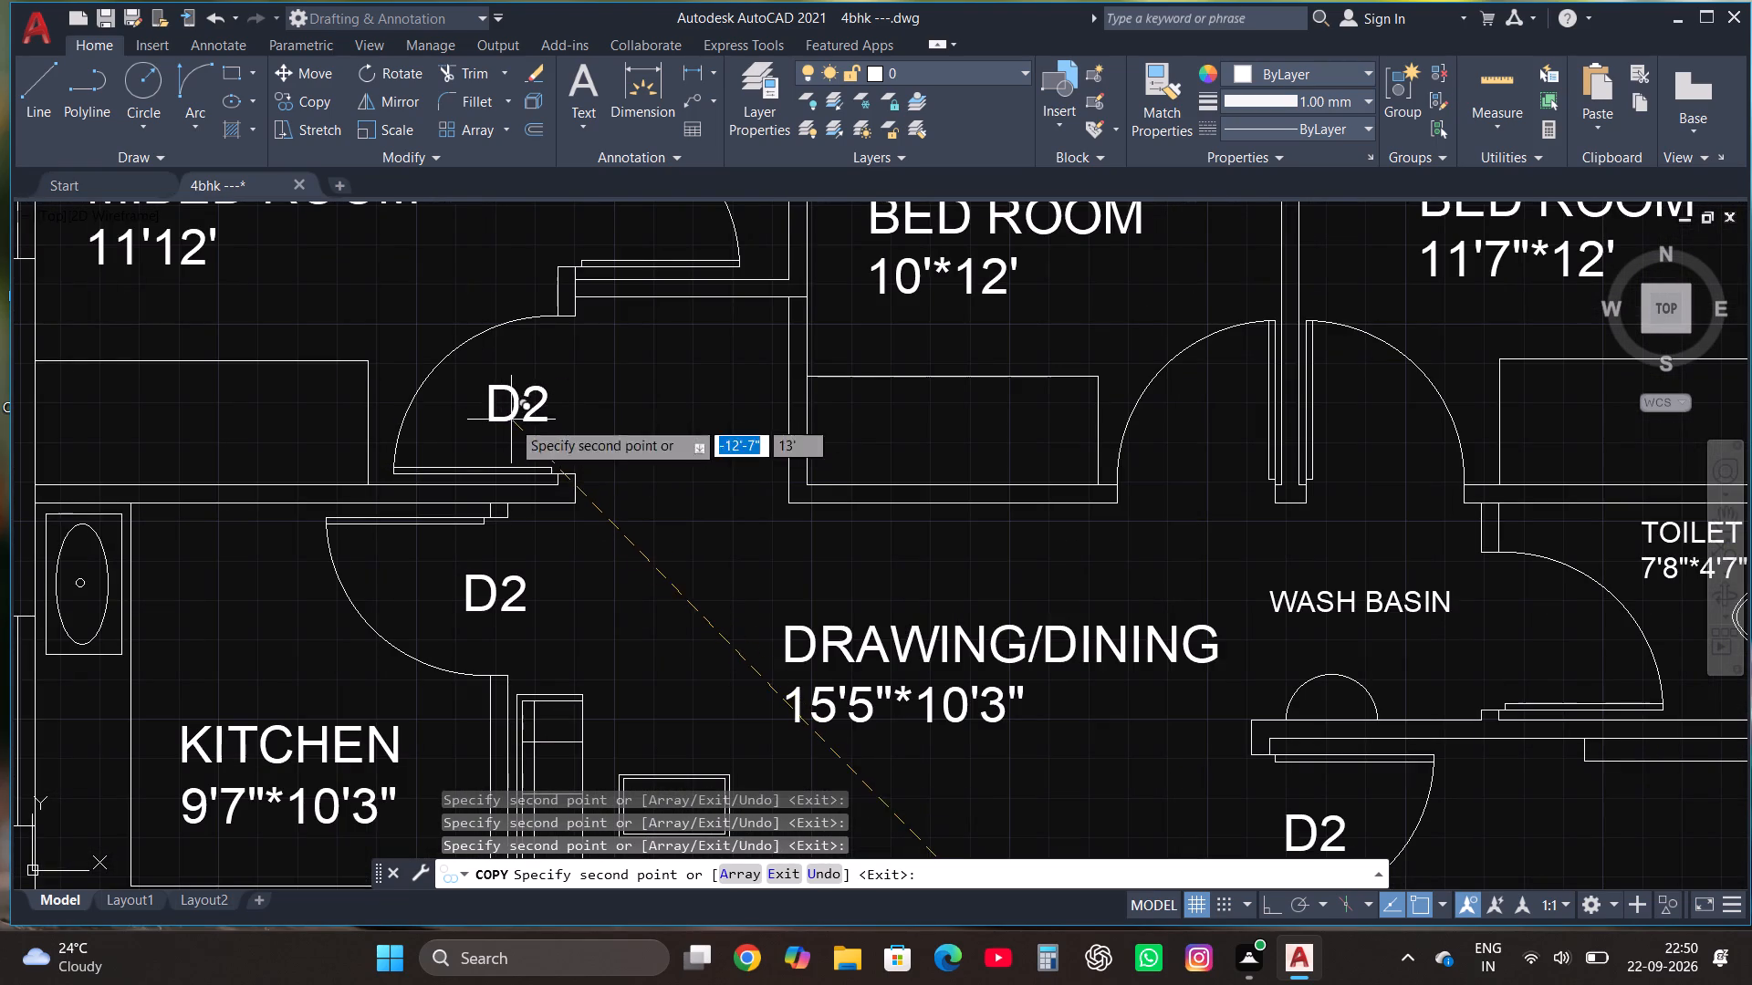
pyautogui.scroll(-2, 559, 529)
pyautogui.scroll(2, 558, 377)
pyautogui.click(568, 437)
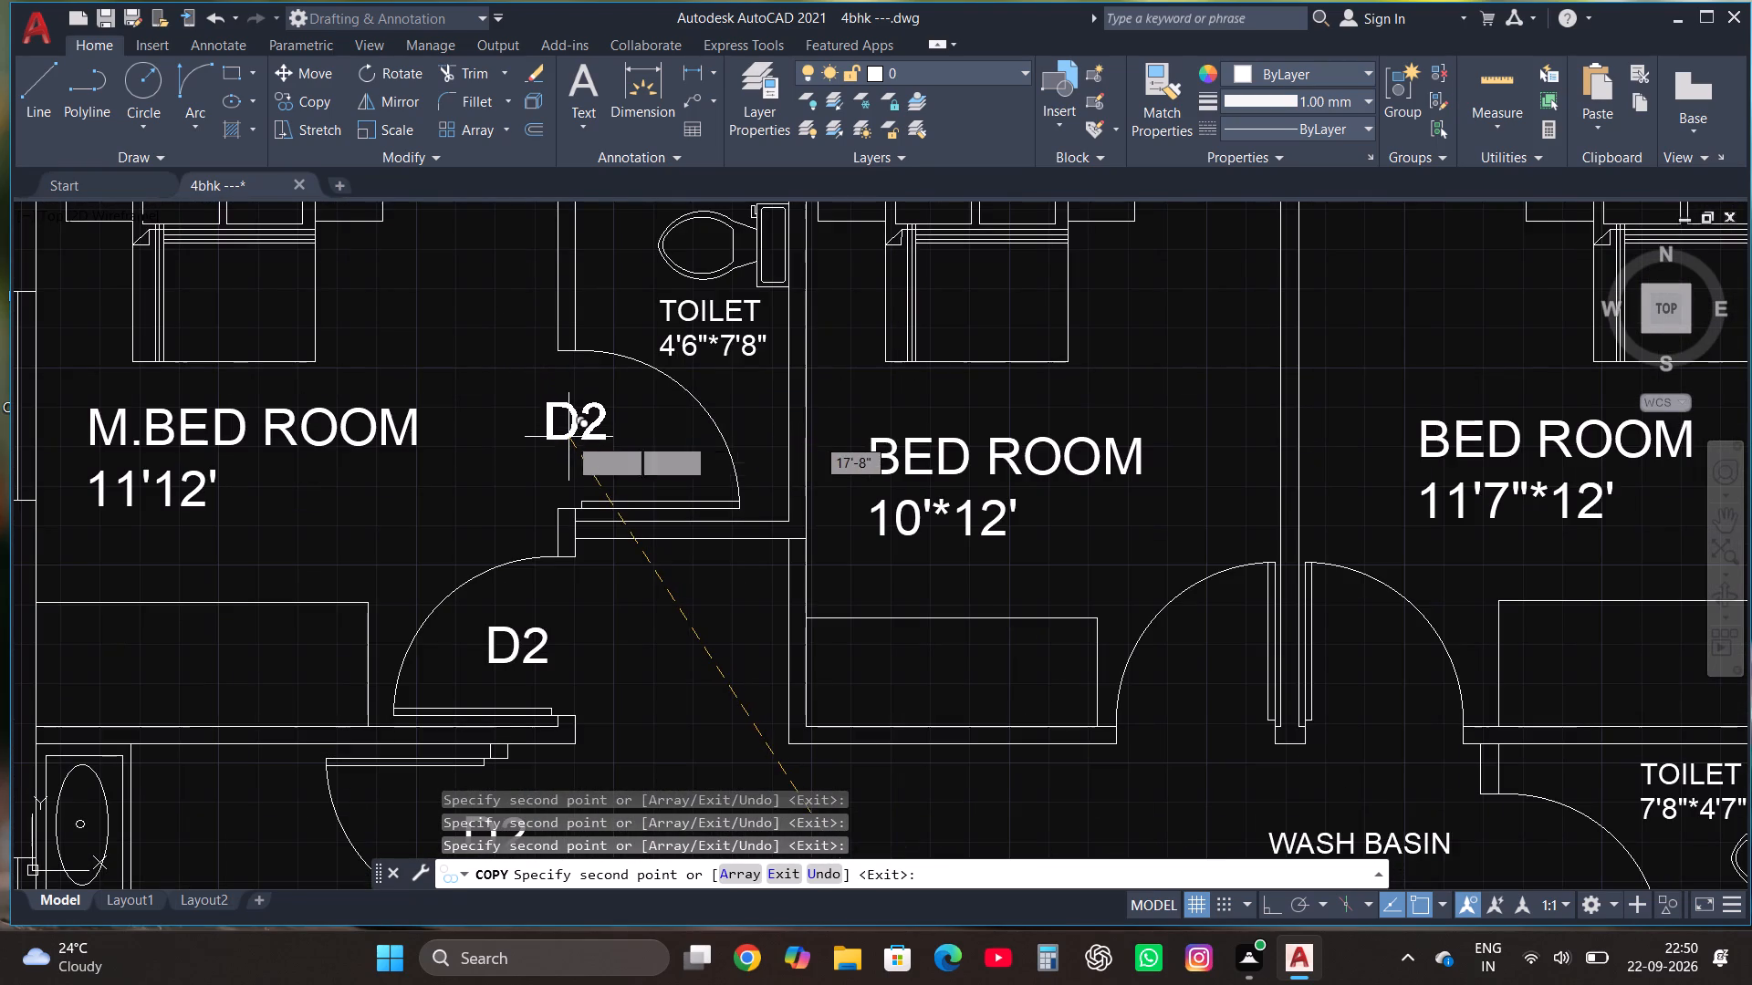
# Place D2 label copies at the doors of the other two bedrooms and the toilet near the wash basin, and end the copying.
pyautogui.scroll(-2, 570, 441)
pyautogui.scroll(2, 777, 524)
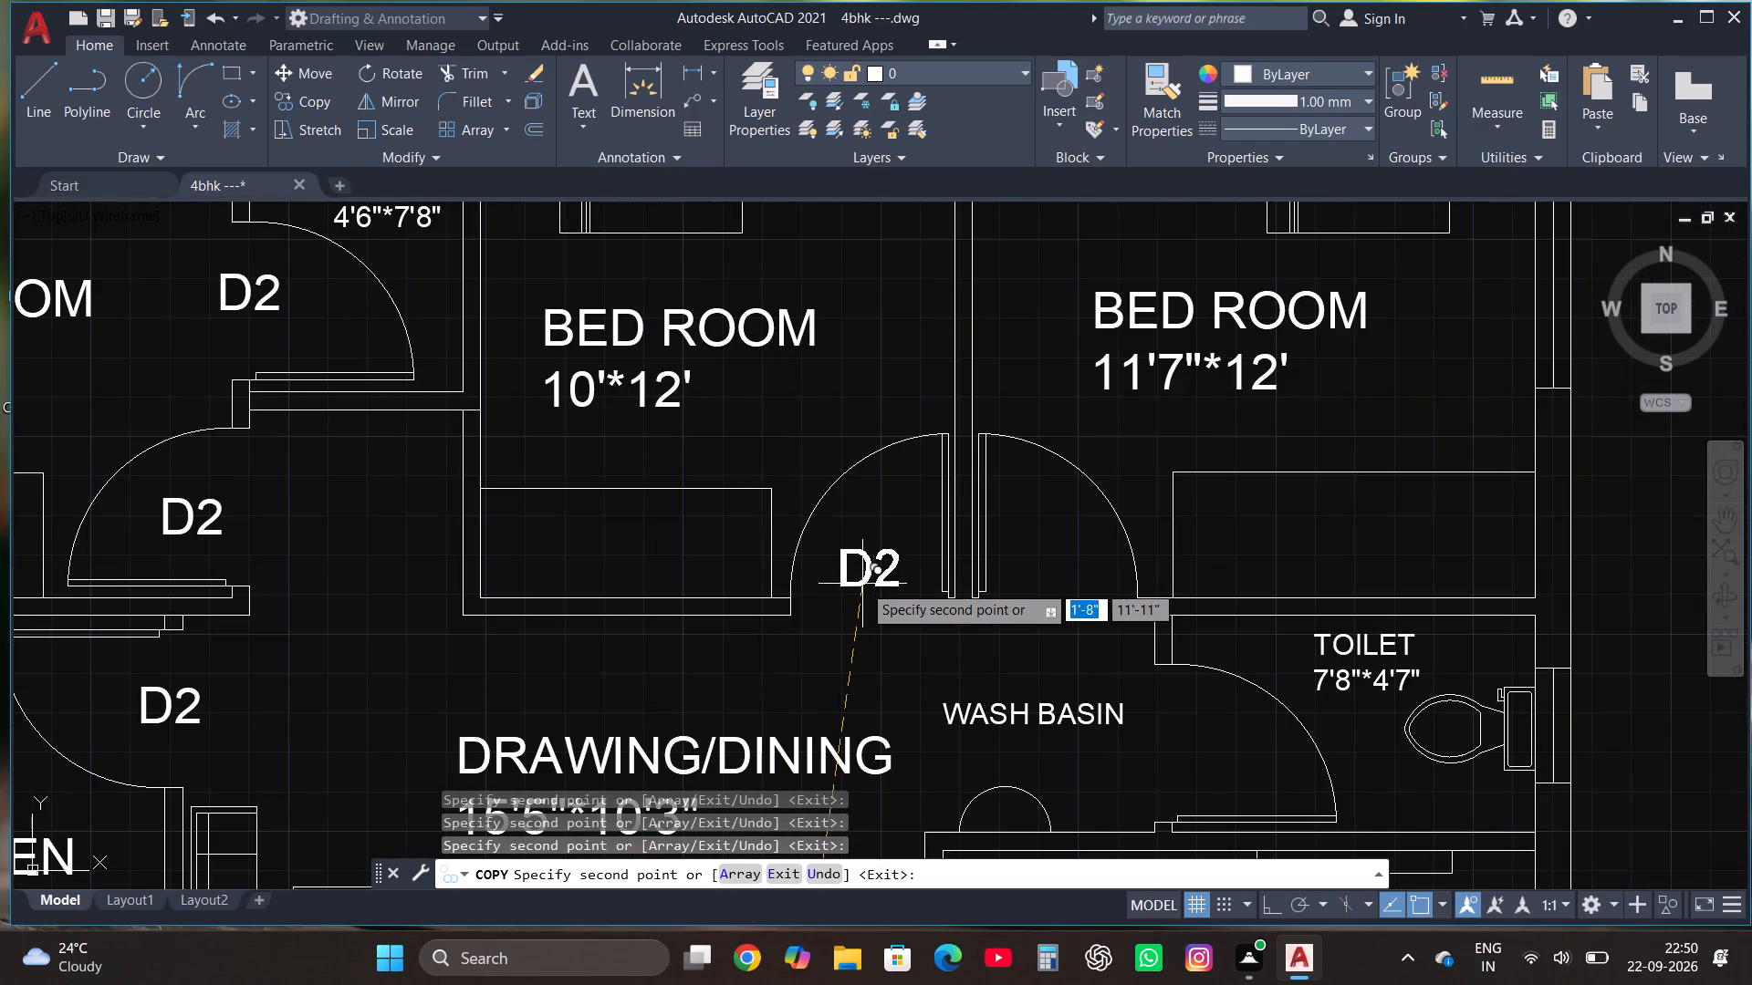
pyautogui.click(862, 584)
pyautogui.scroll(-1, 551, 422)
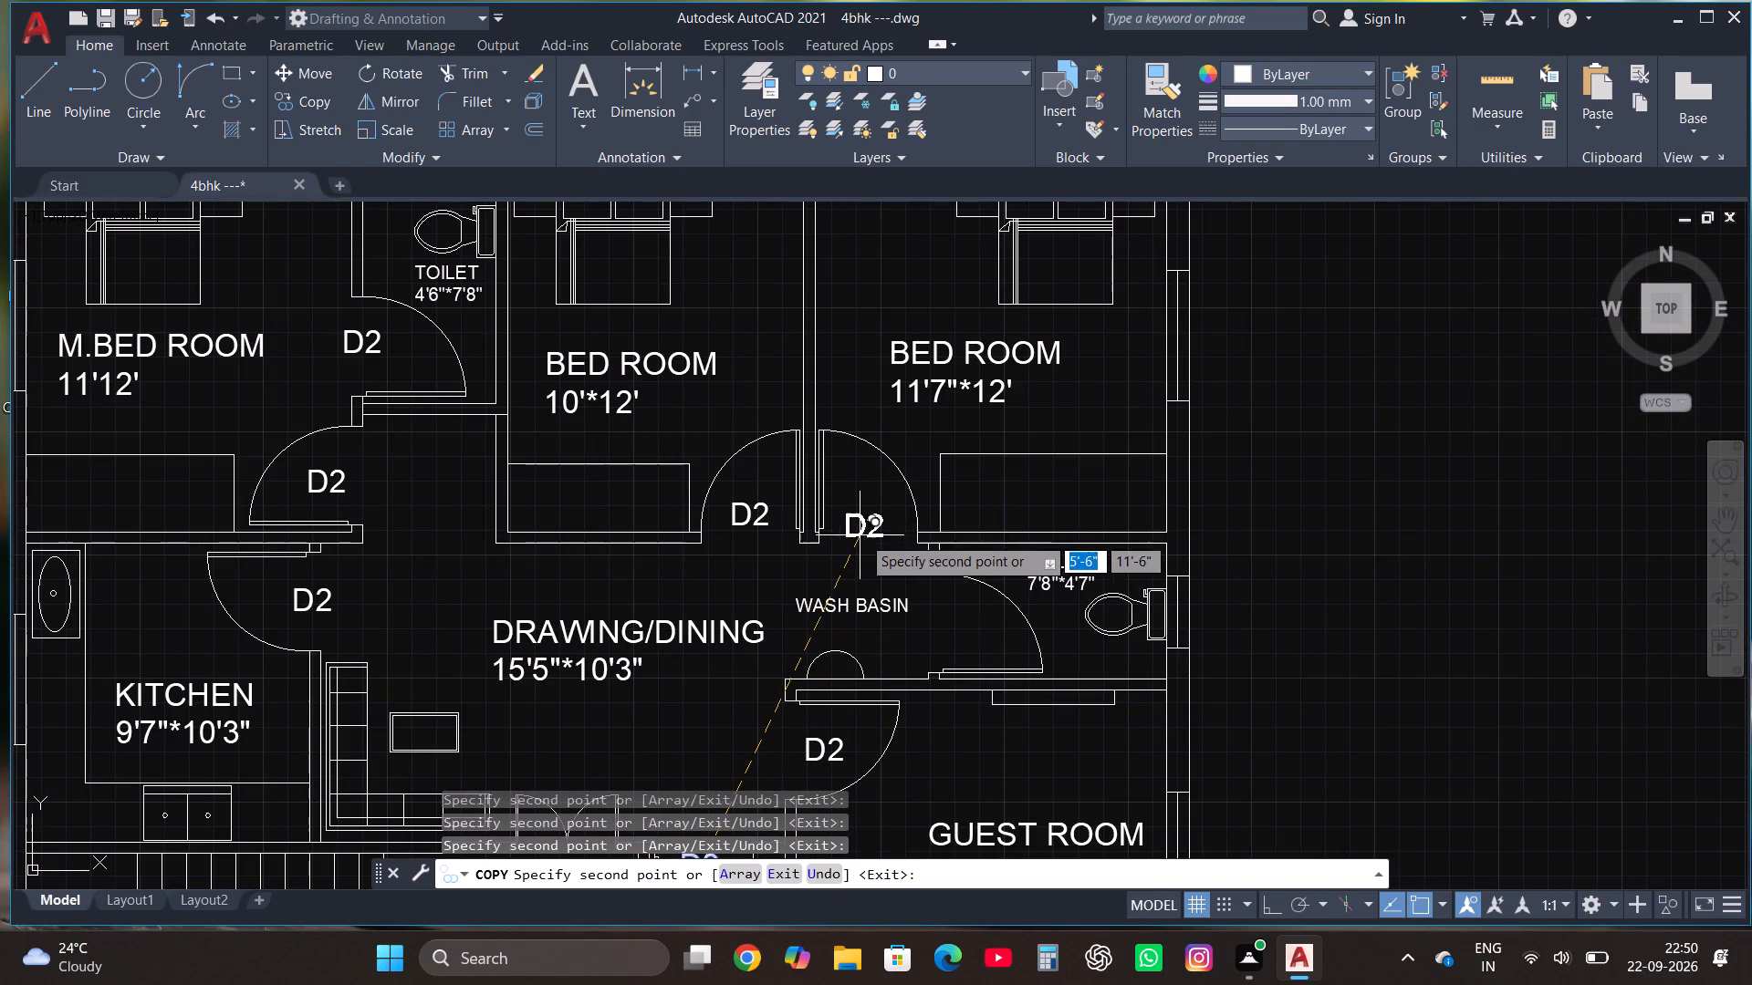
pyautogui.click(864, 532)
pyautogui.scroll(1, 953, 652)
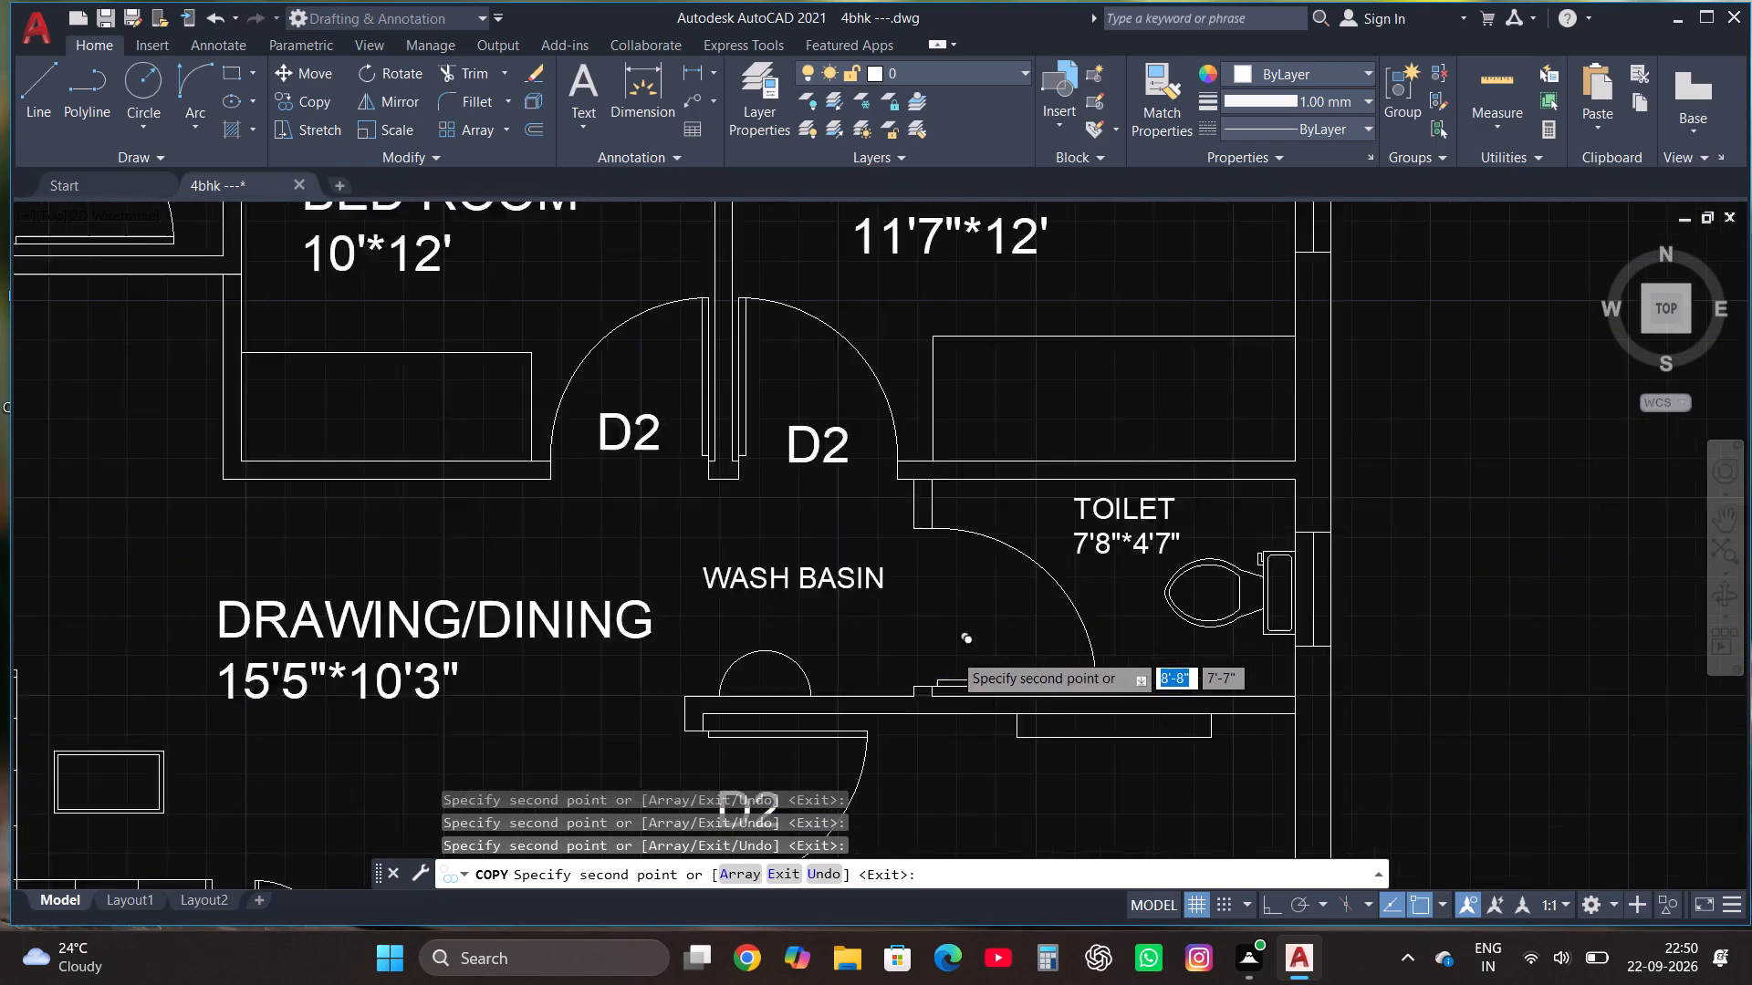
pyautogui.scroll(1, 953, 652)
pyautogui.click(962, 627)
pyautogui.scroll(-1, 785, 445)
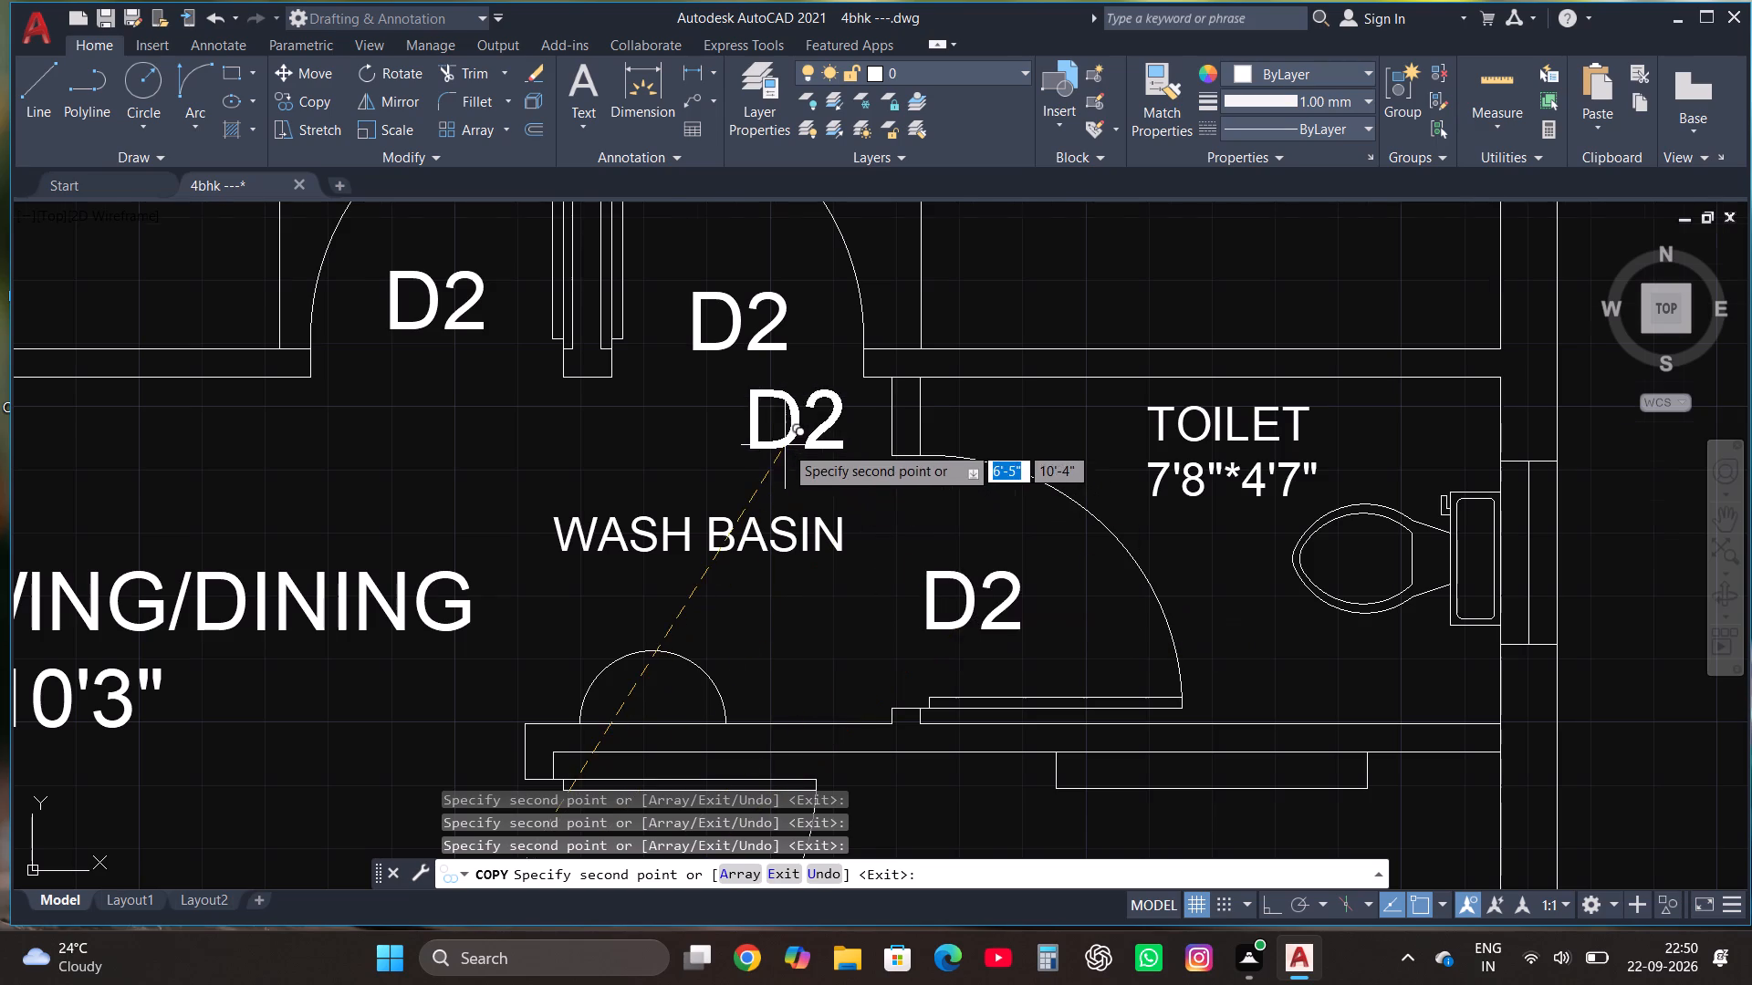
pyautogui.scroll(-3, 785, 445)
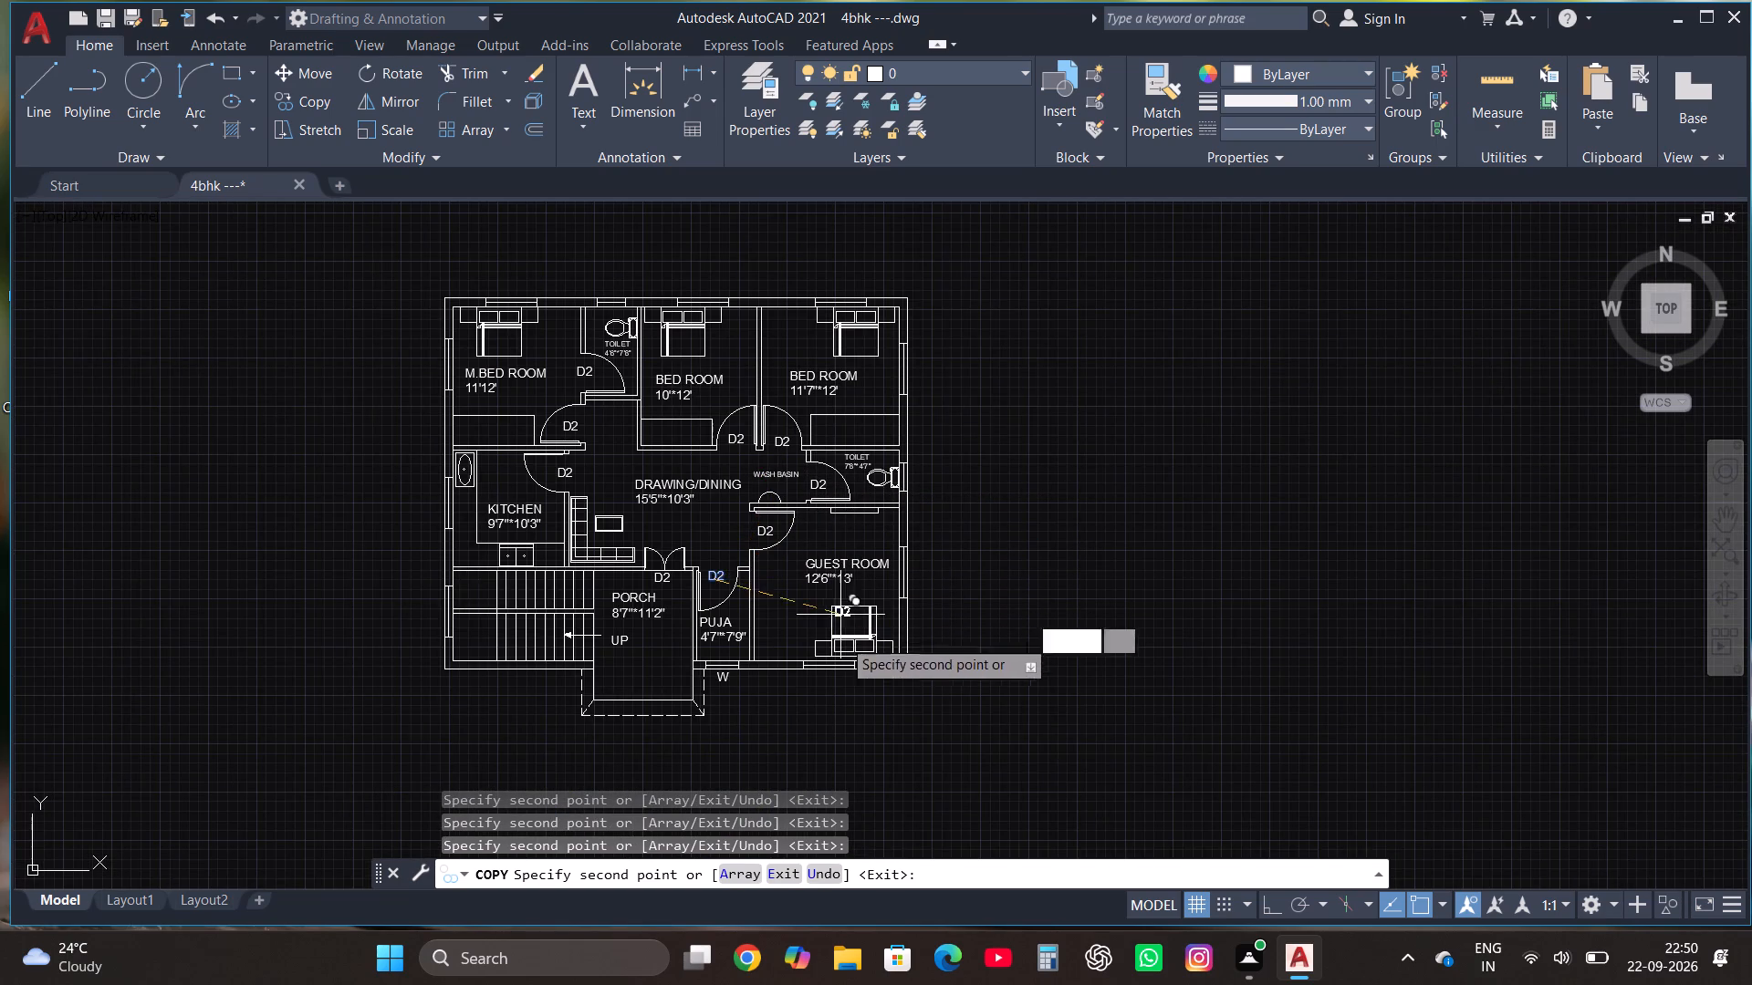
pyautogui.press('Escape')
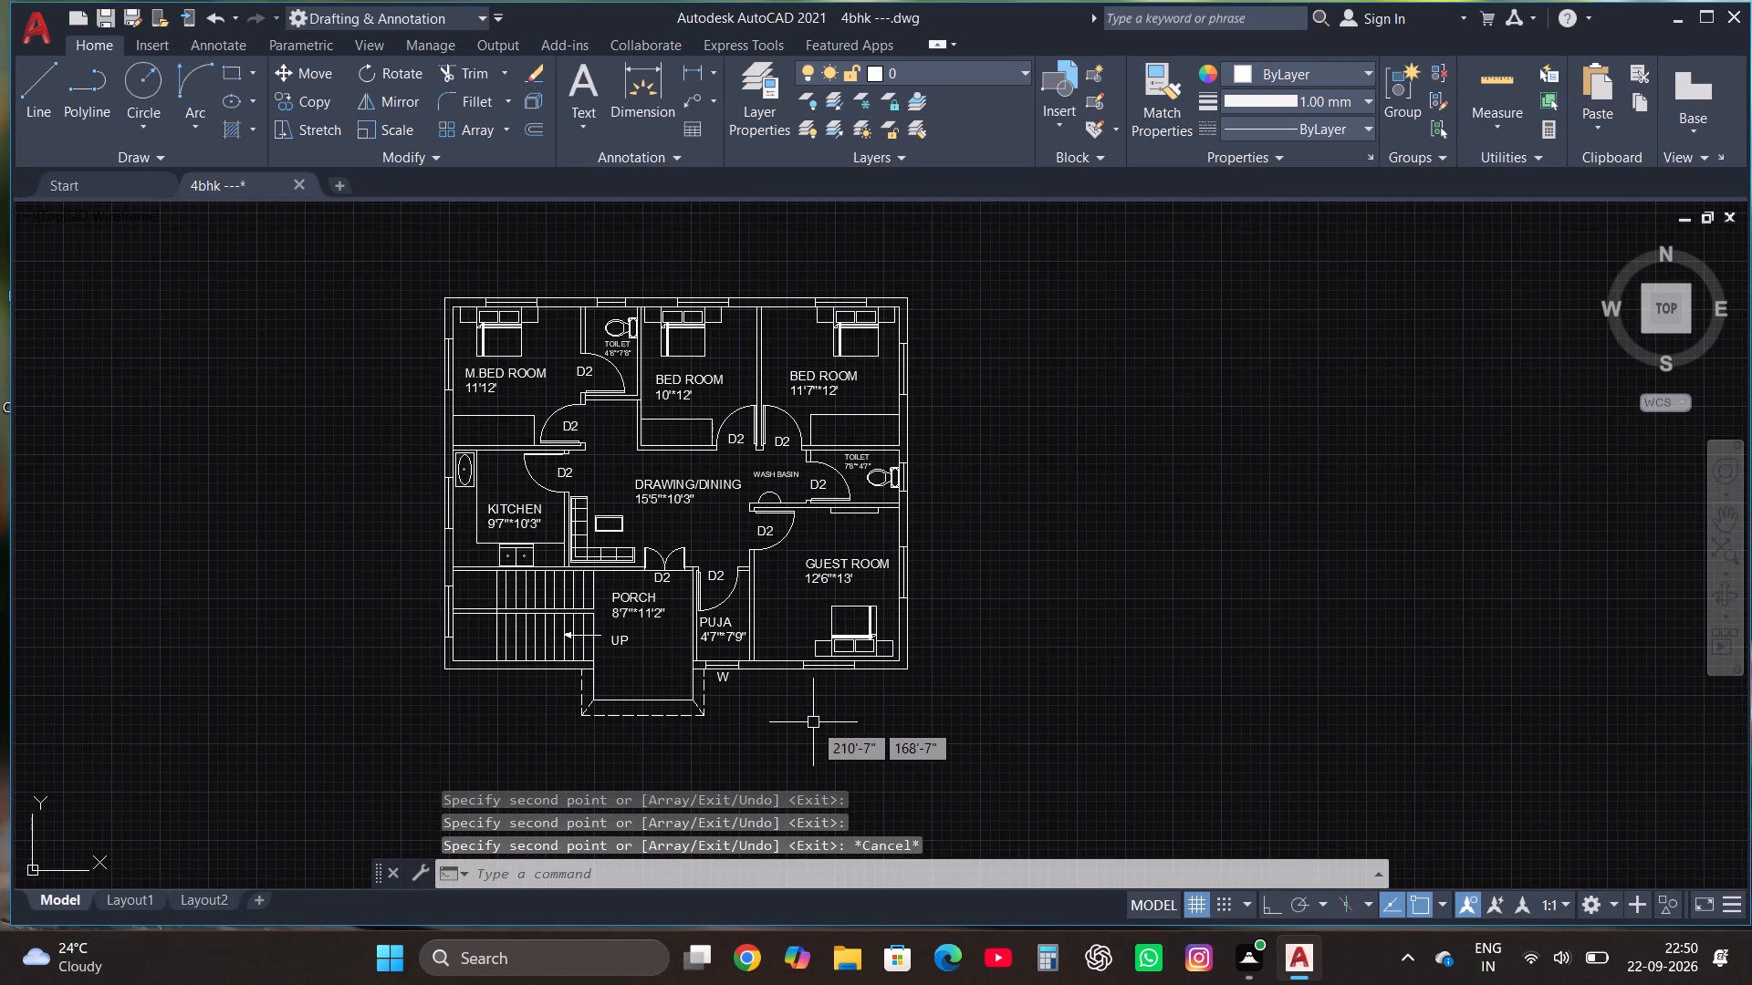
# Make multiple copies of the puja window's W label outside the guest room's south window and the three east wall windows.
pyautogui.scroll(1, 608, 765)
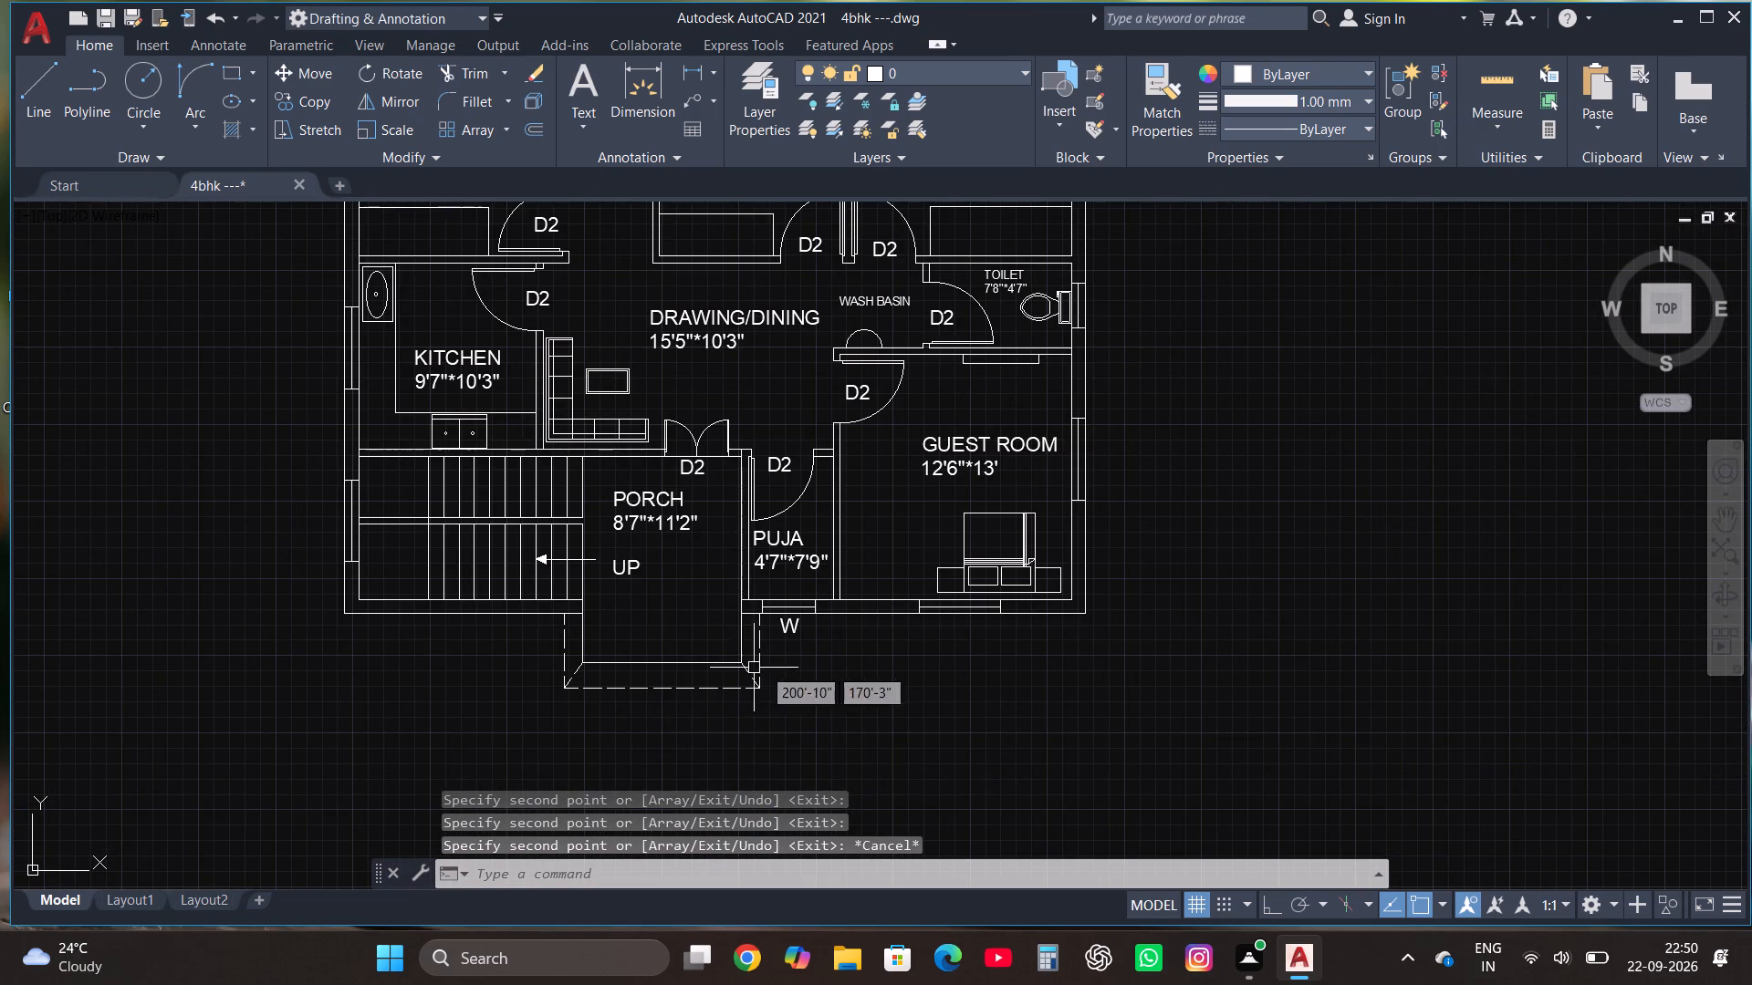
pyautogui.click(787, 632)
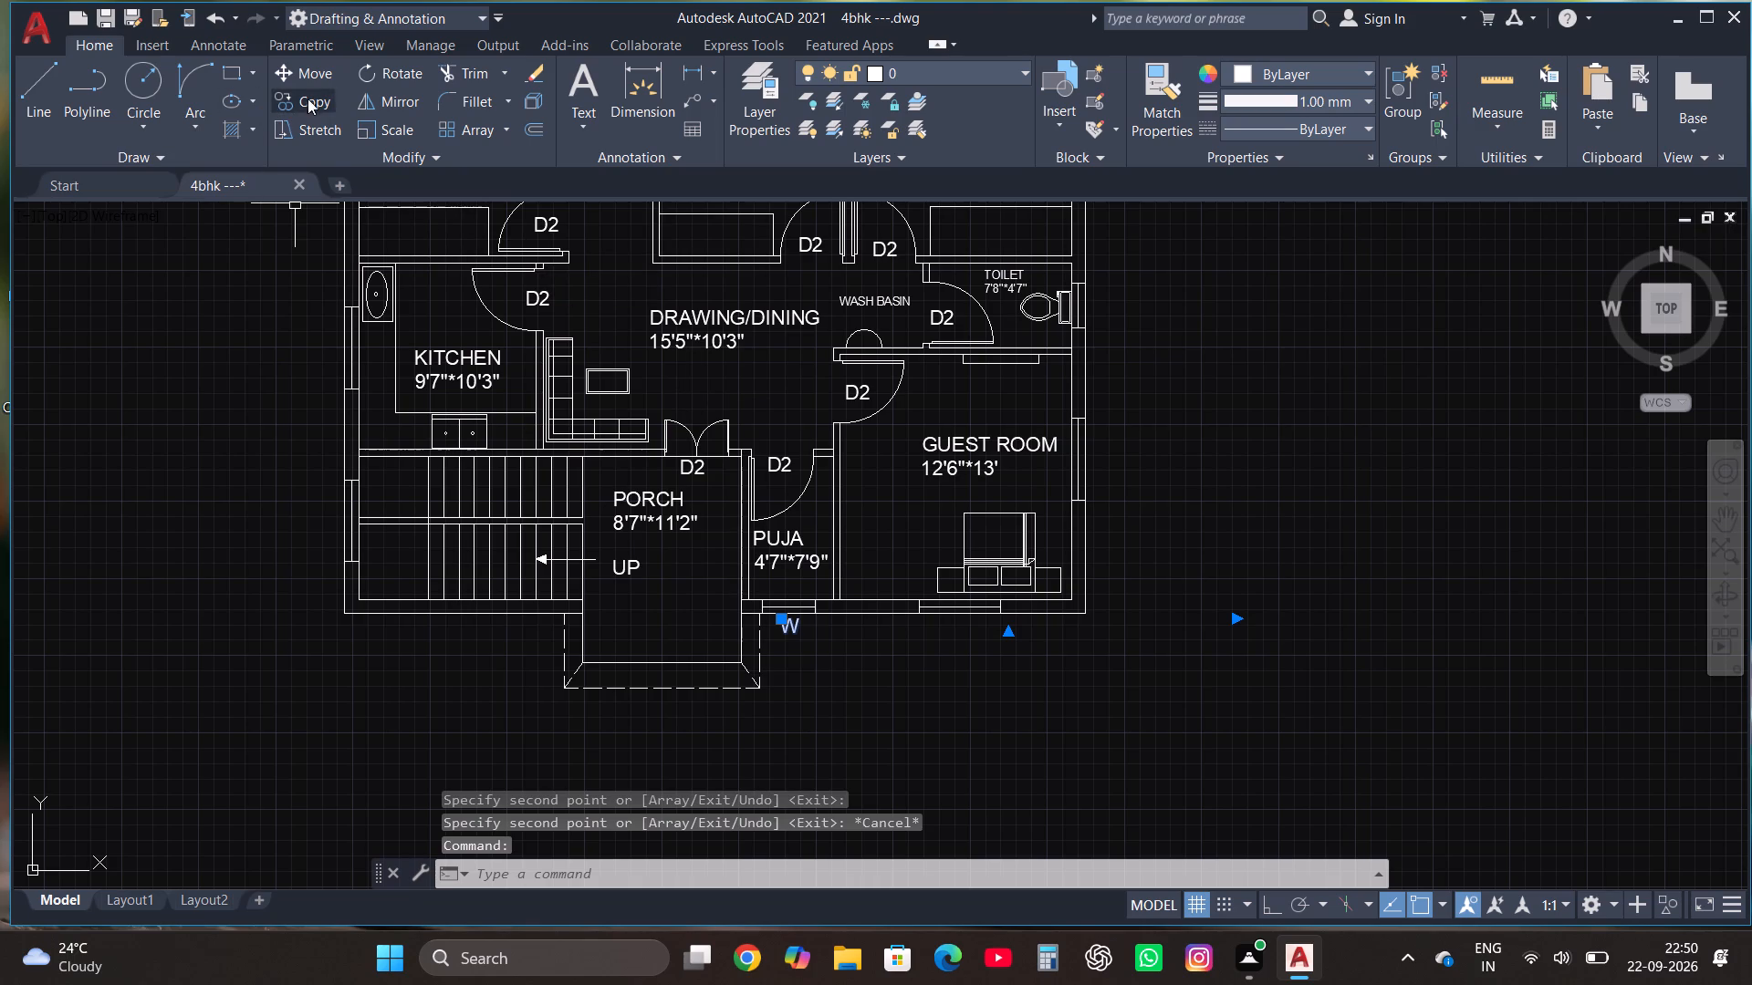
pyautogui.click(309, 98)
pyautogui.click(860, 873)
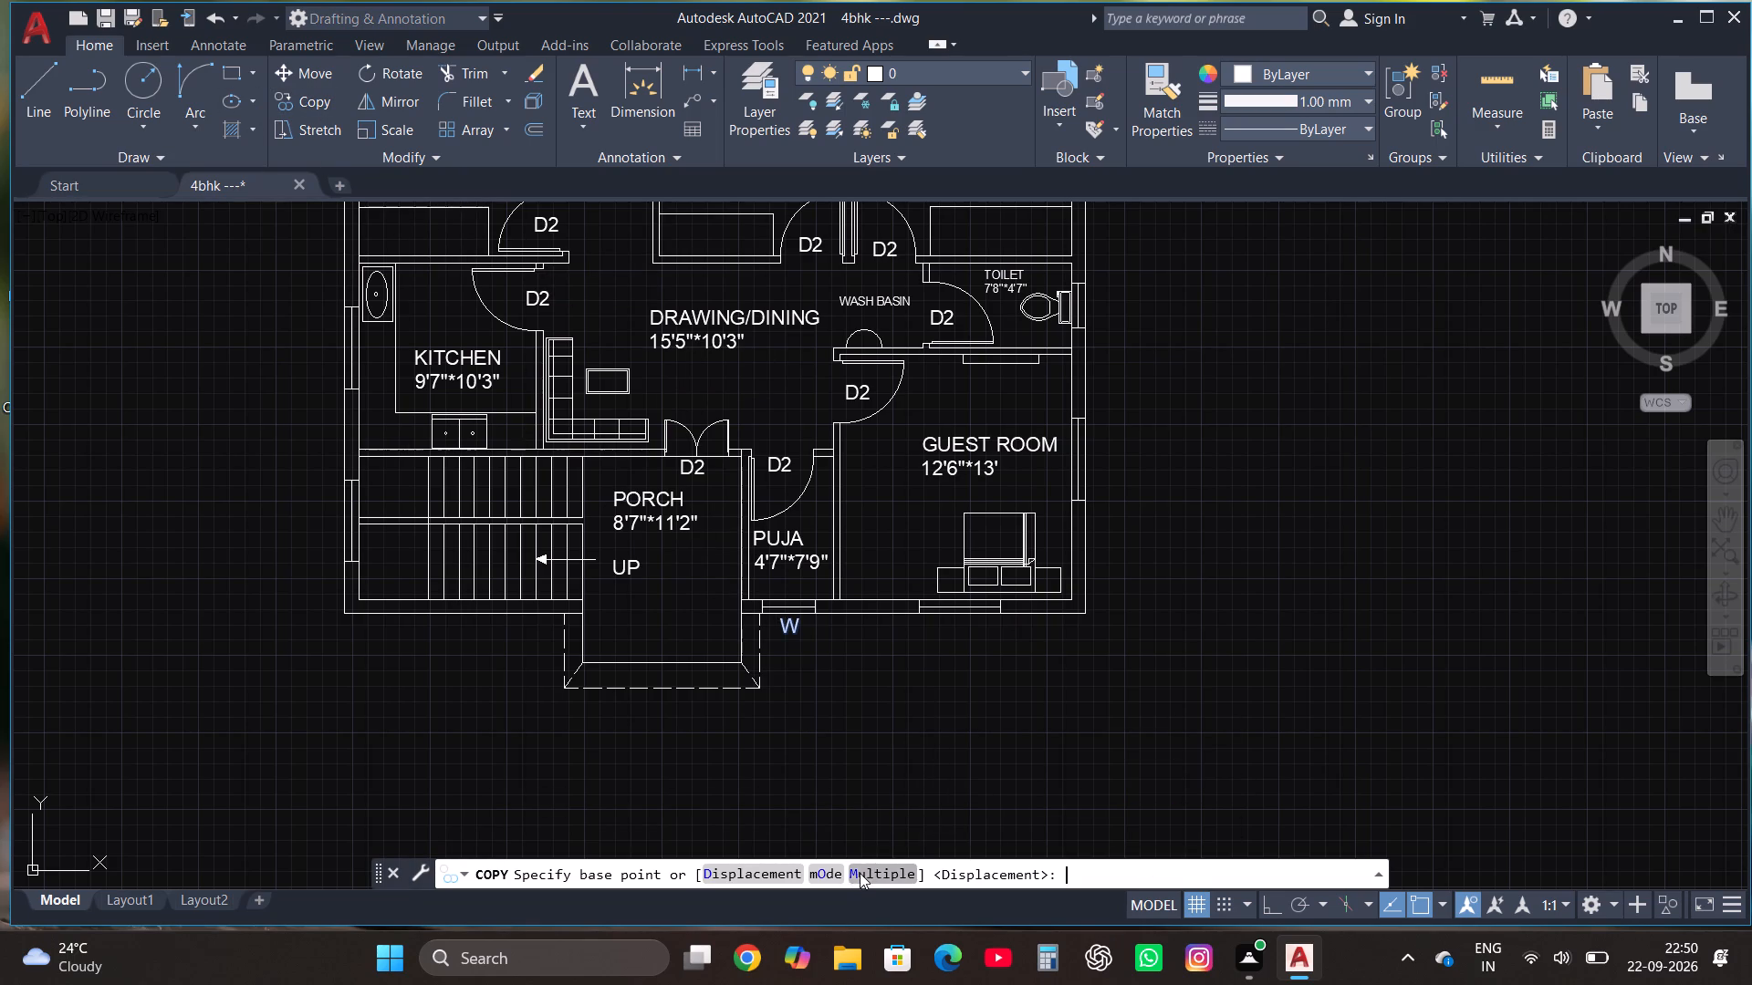
pyautogui.click(791, 624)
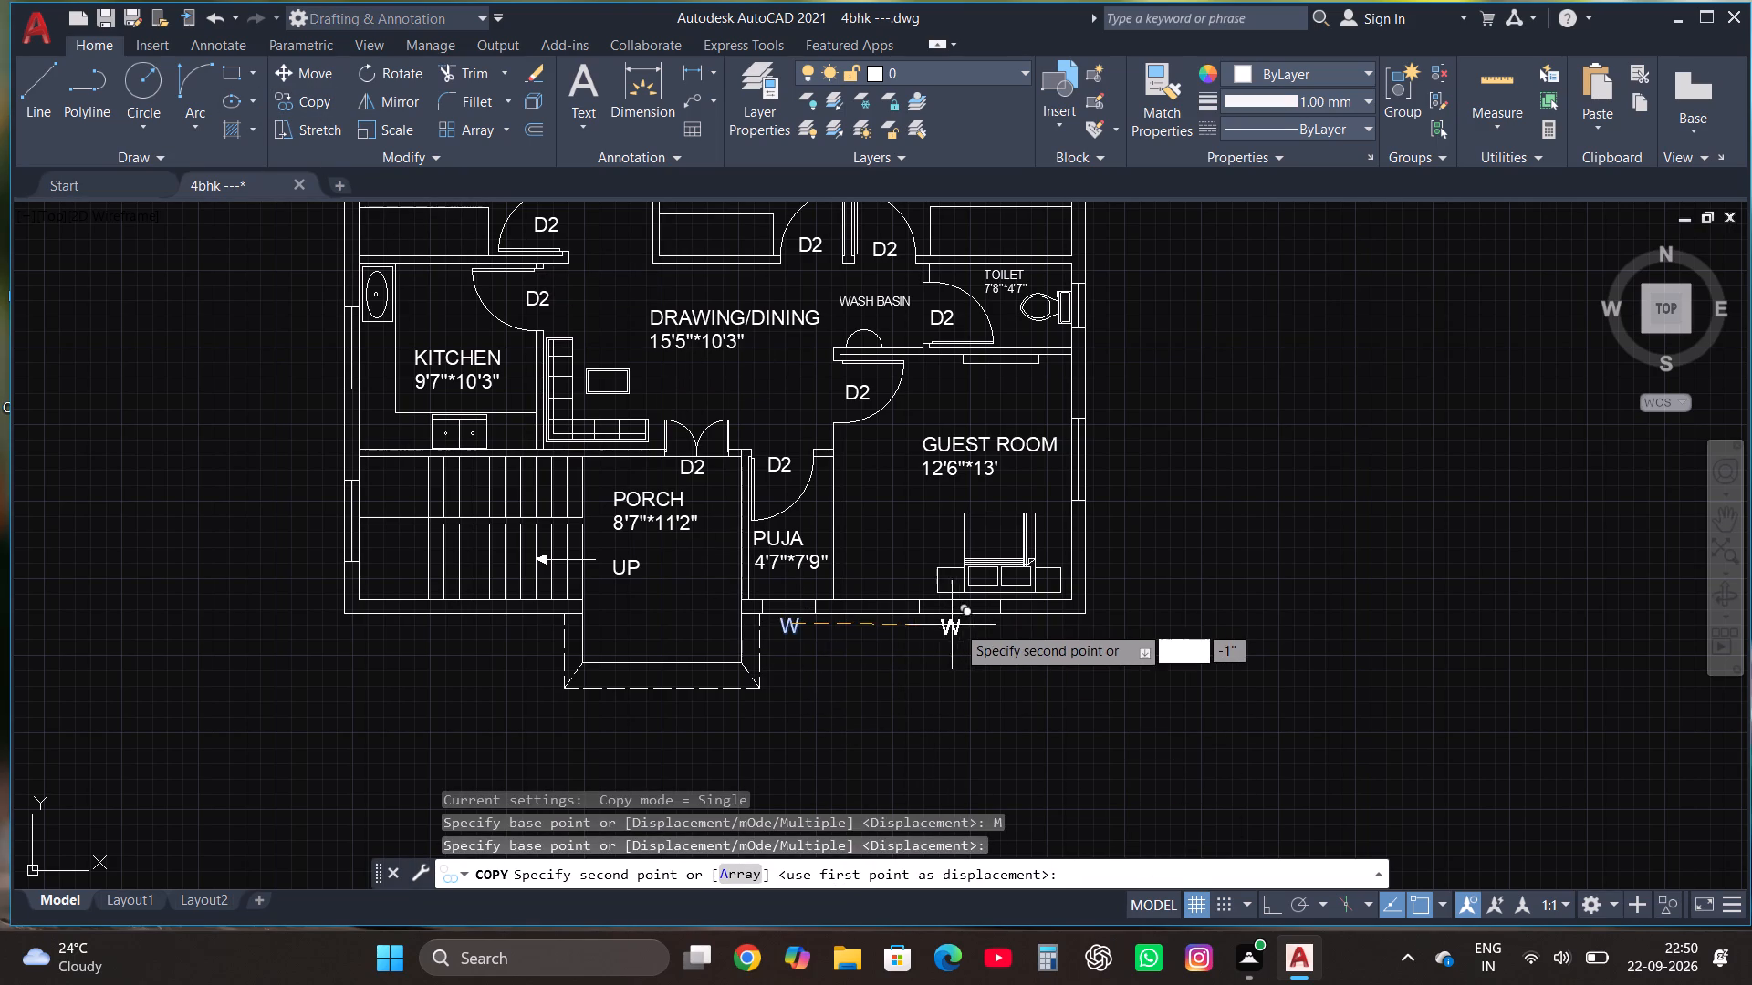
pyautogui.click(968, 624)
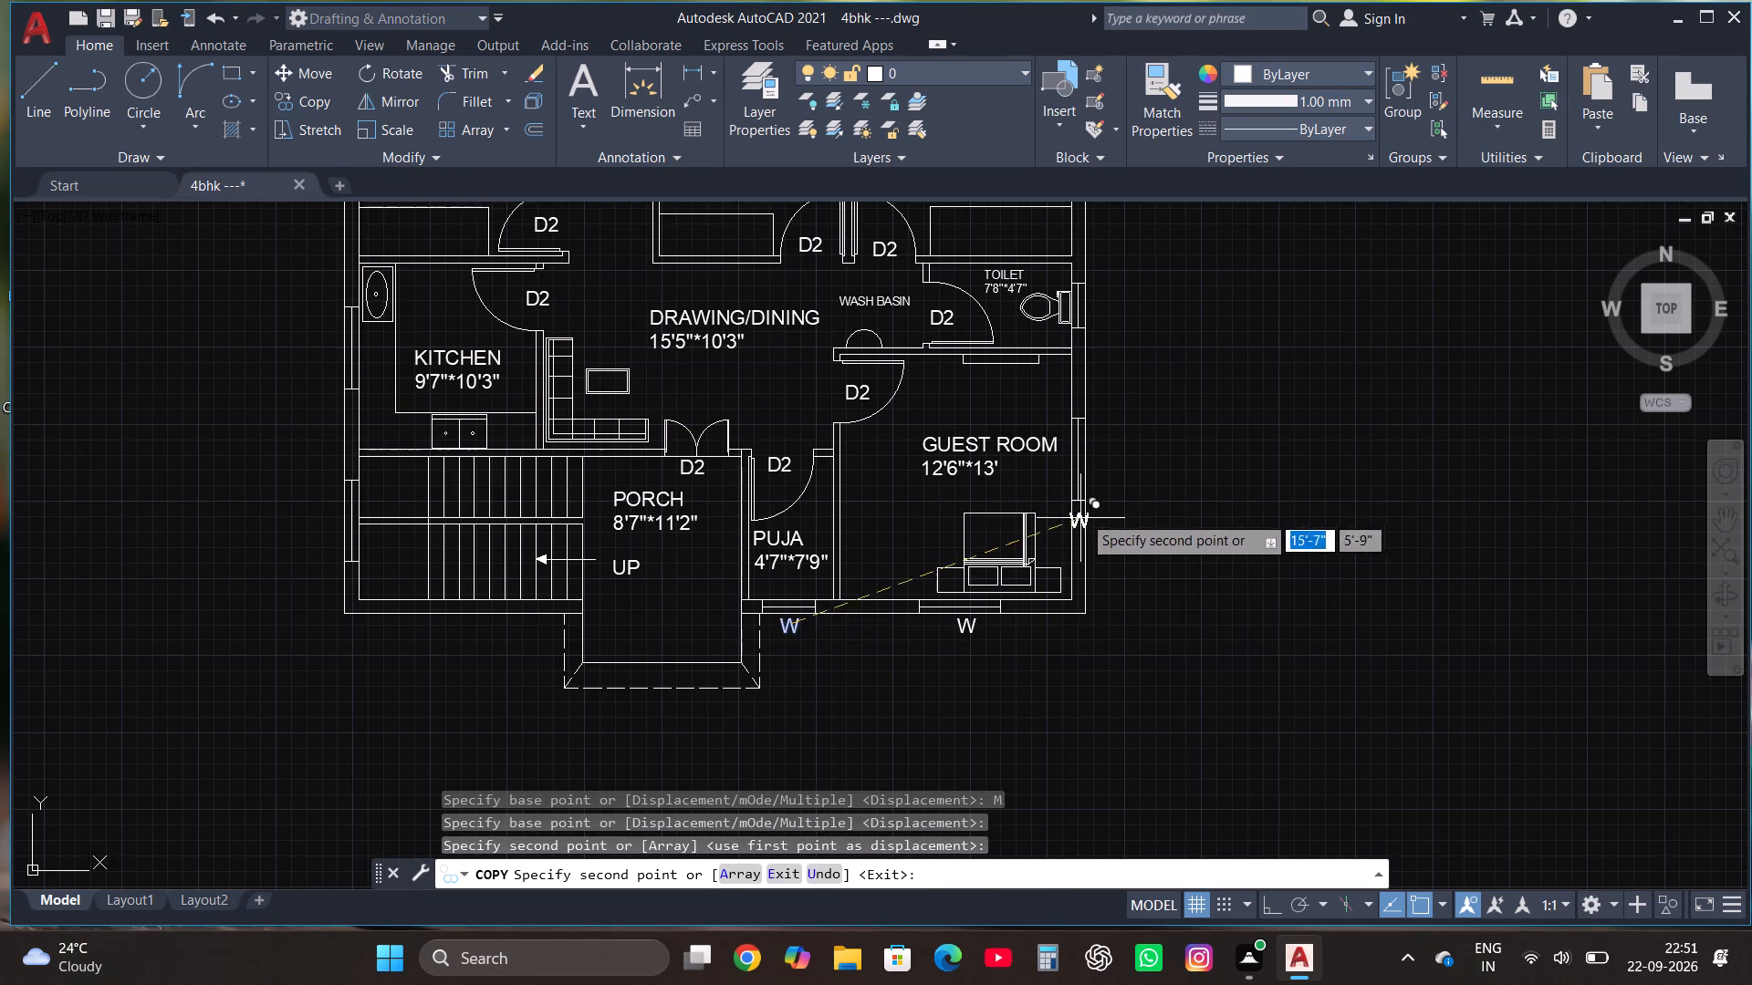
pyautogui.click(1101, 461)
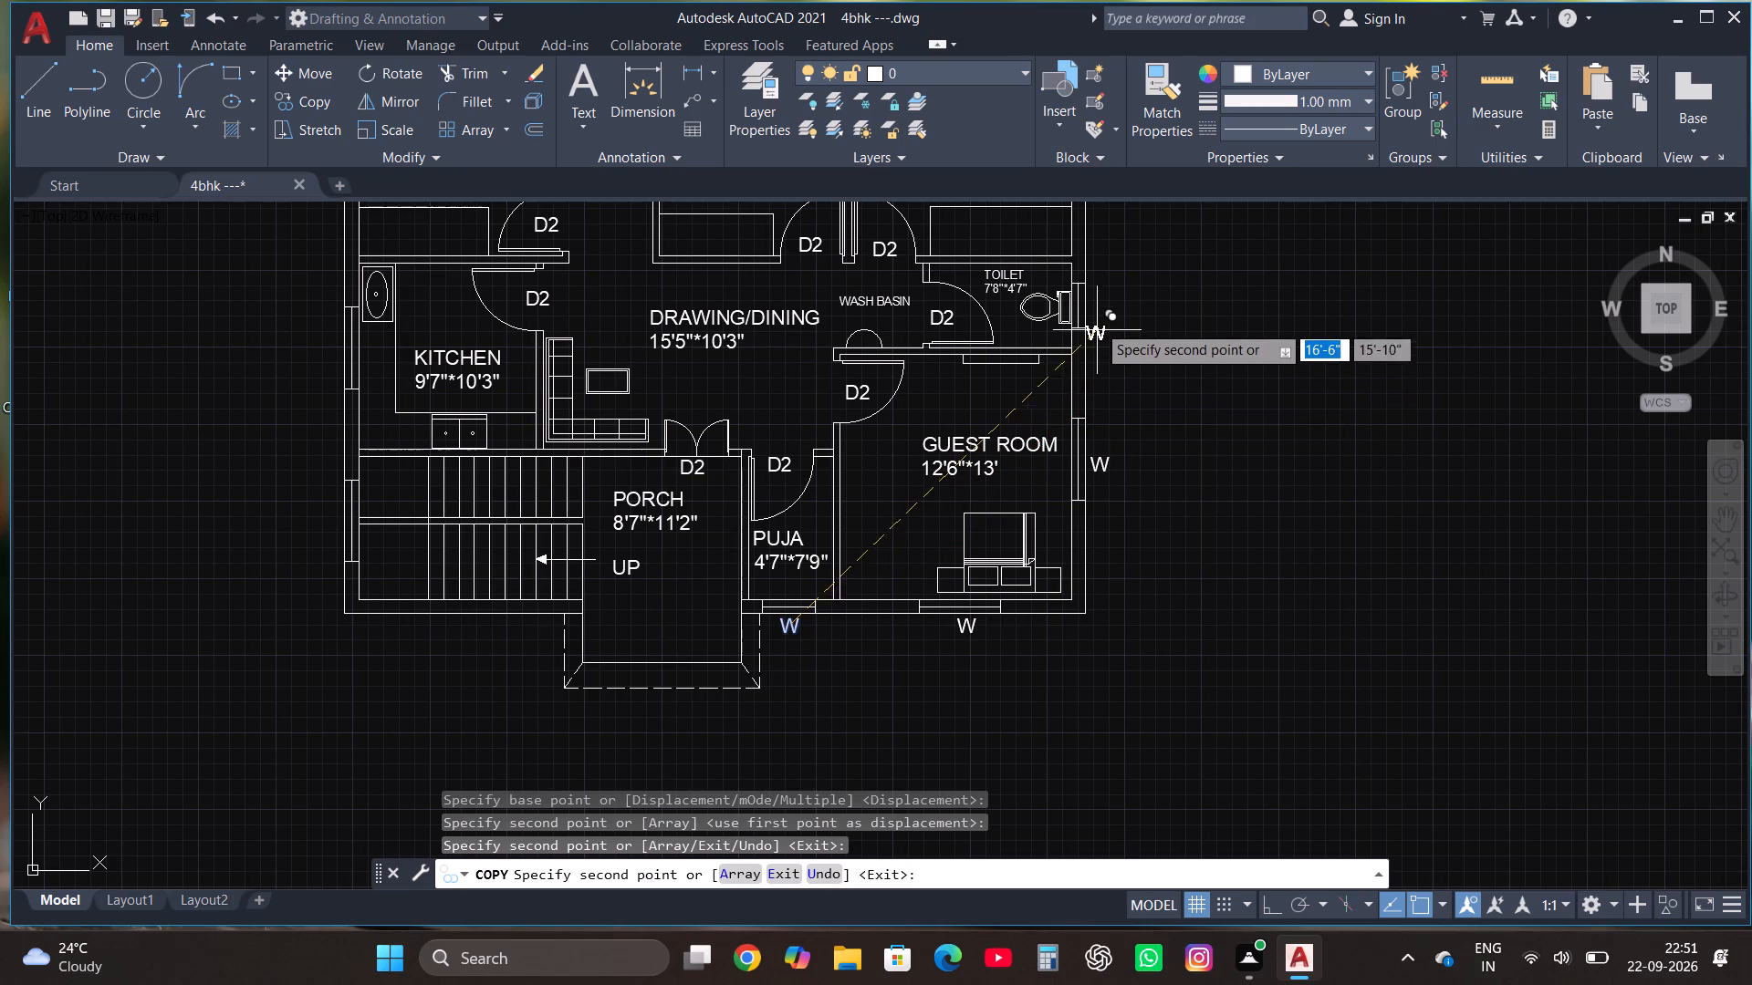
pyautogui.click(1103, 303)
pyautogui.scroll(-2, 1045, 545)
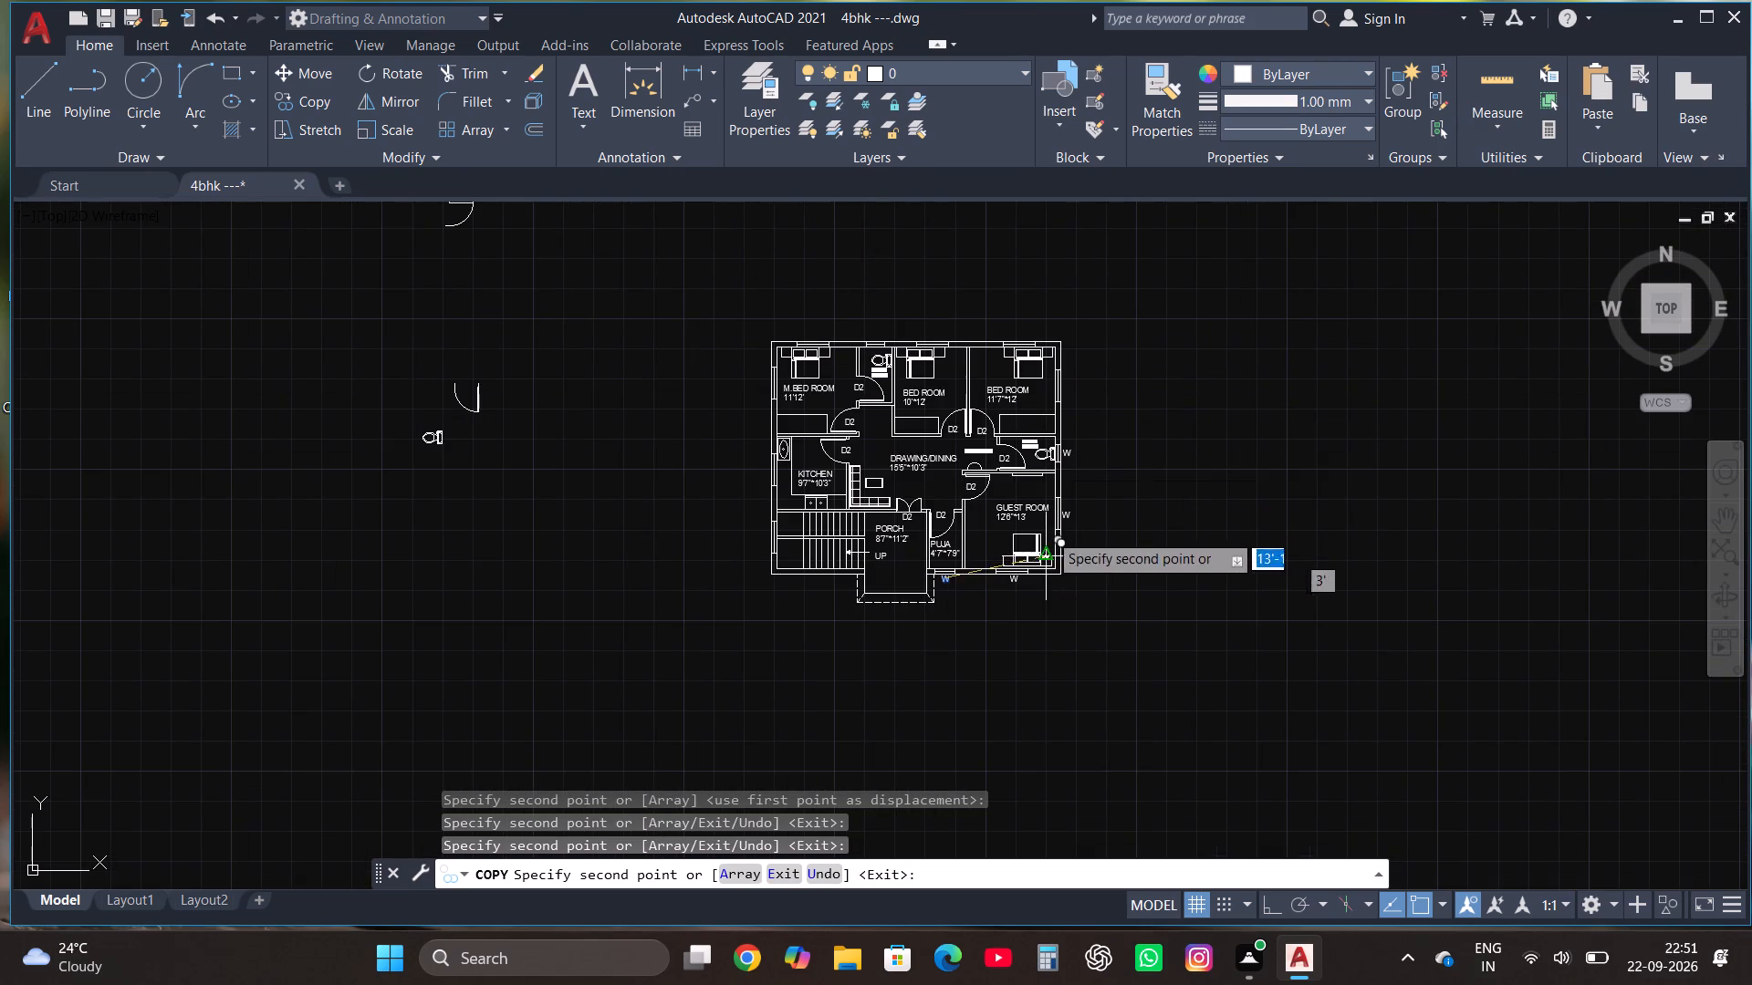
pyautogui.scroll(2, 1065, 337)
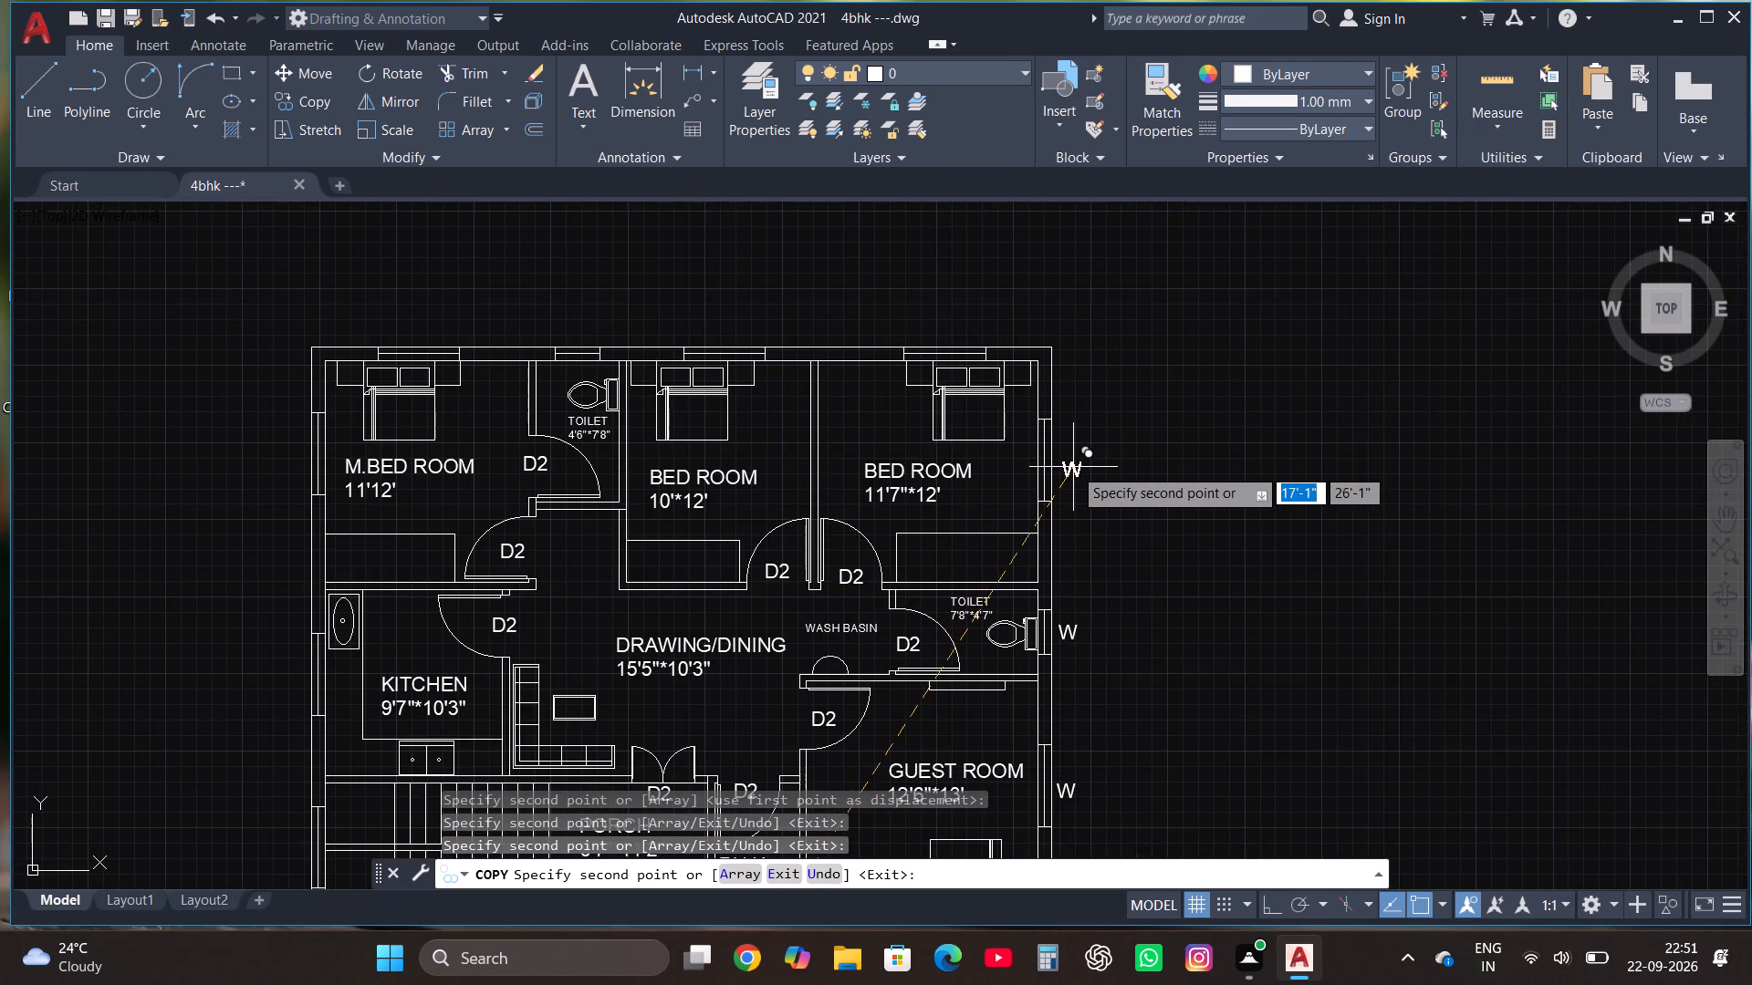
pyautogui.click(1069, 460)
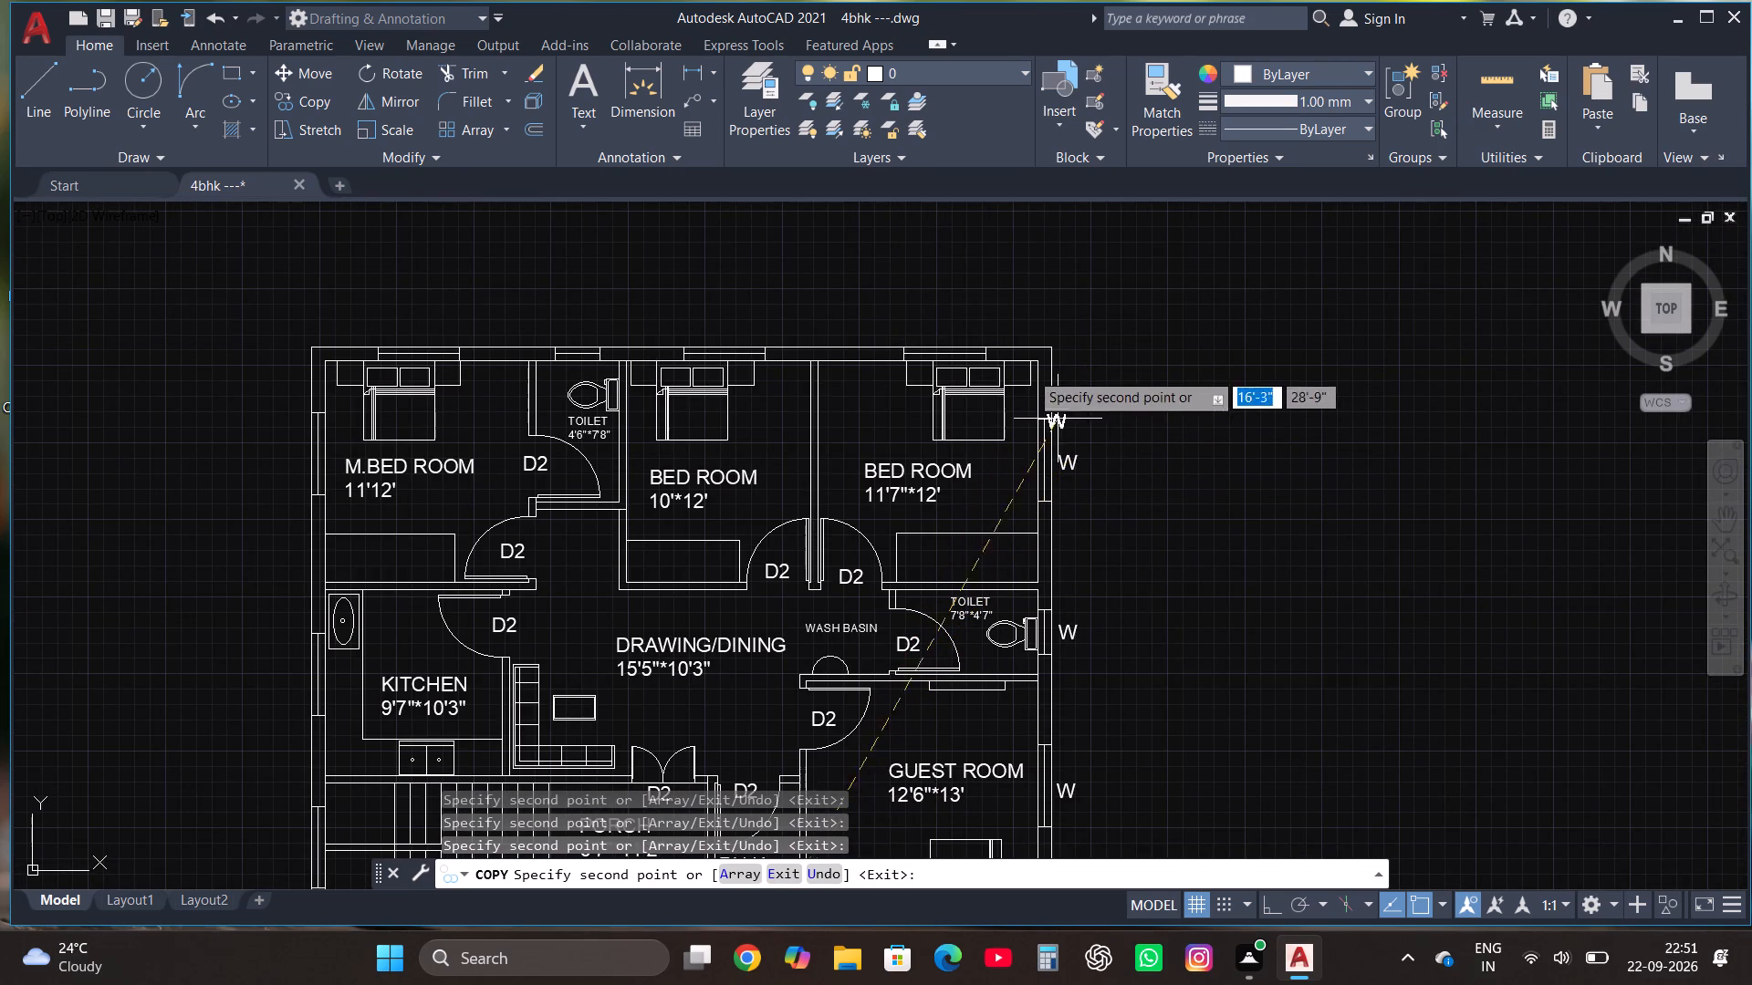
# Place W label copies outside the four north wall windows of the three bedrooms and the toilet.
pyautogui.click(945, 333)
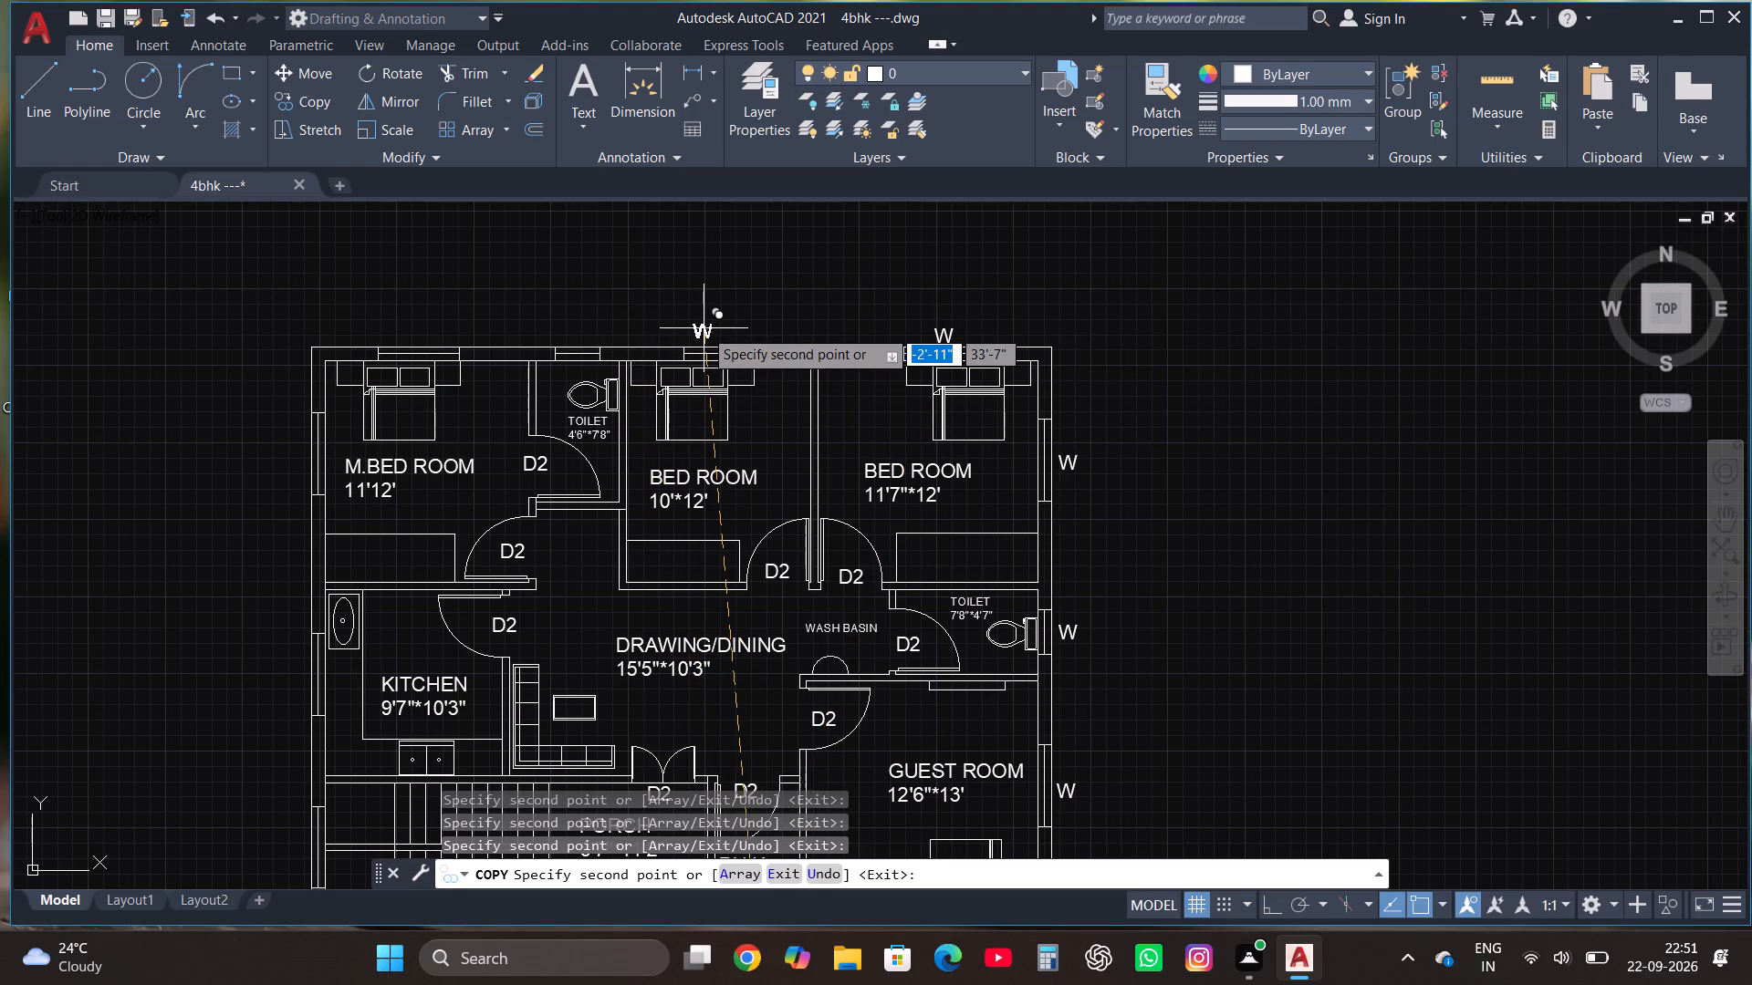
pyautogui.click(721, 328)
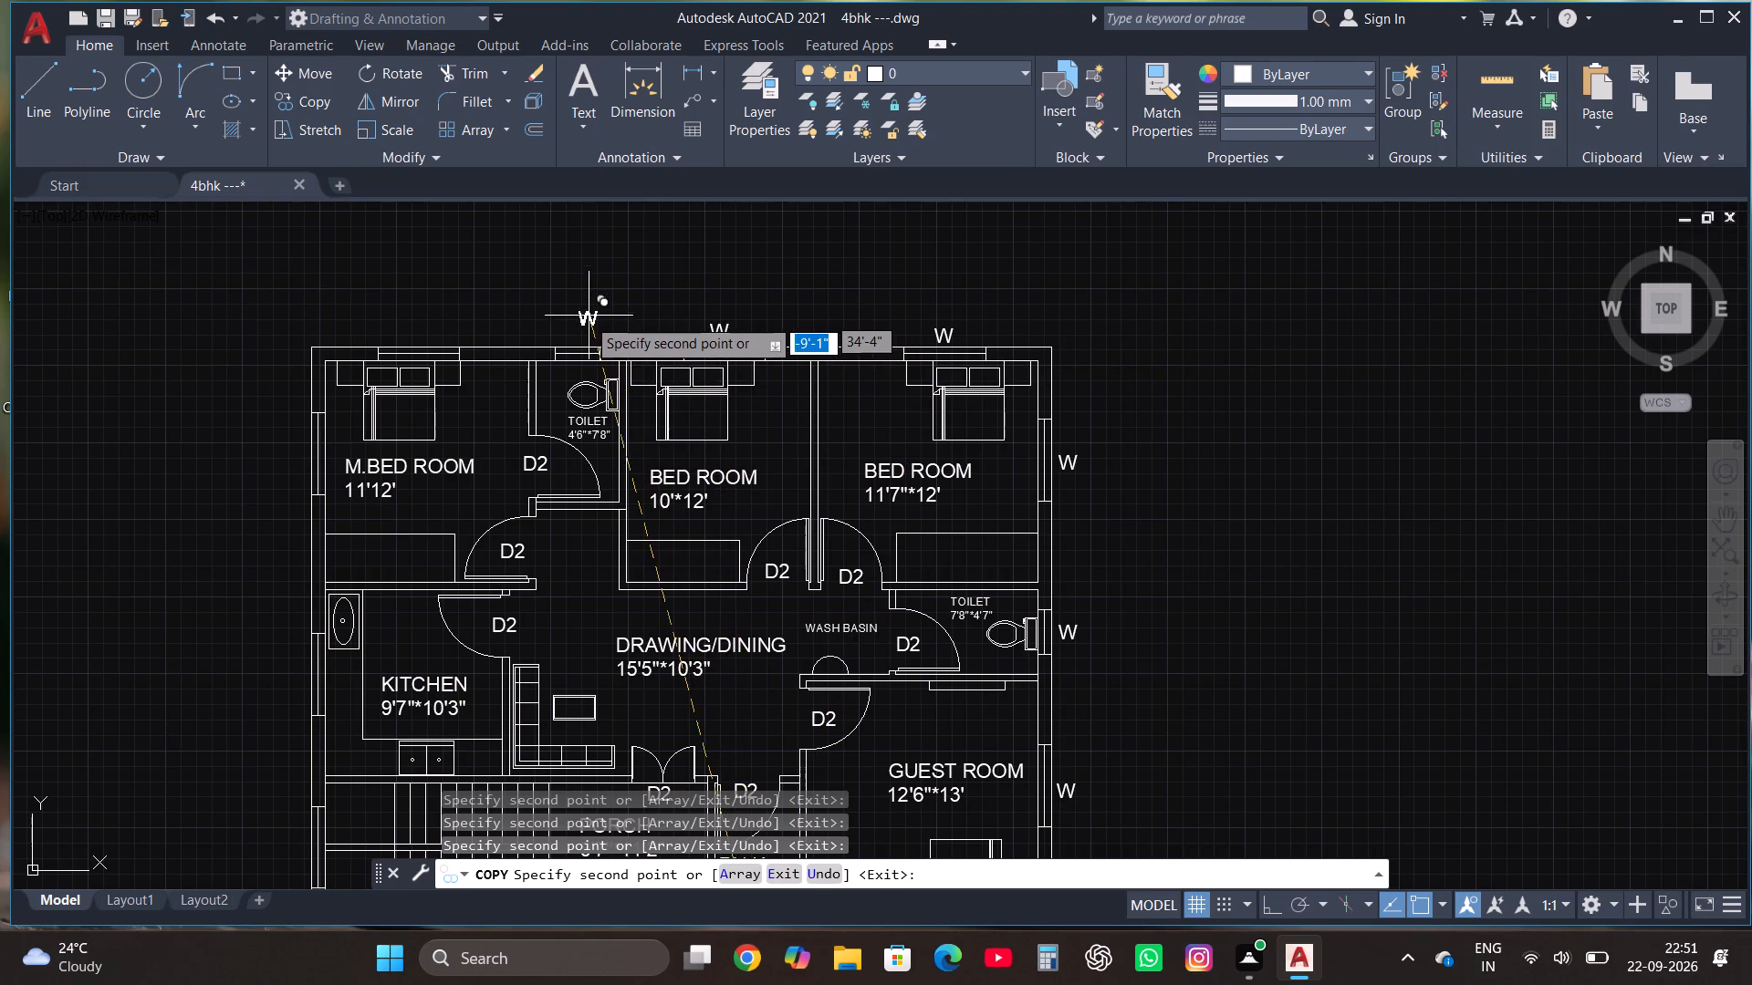
pyautogui.click(580, 322)
pyautogui.click(423, 328)
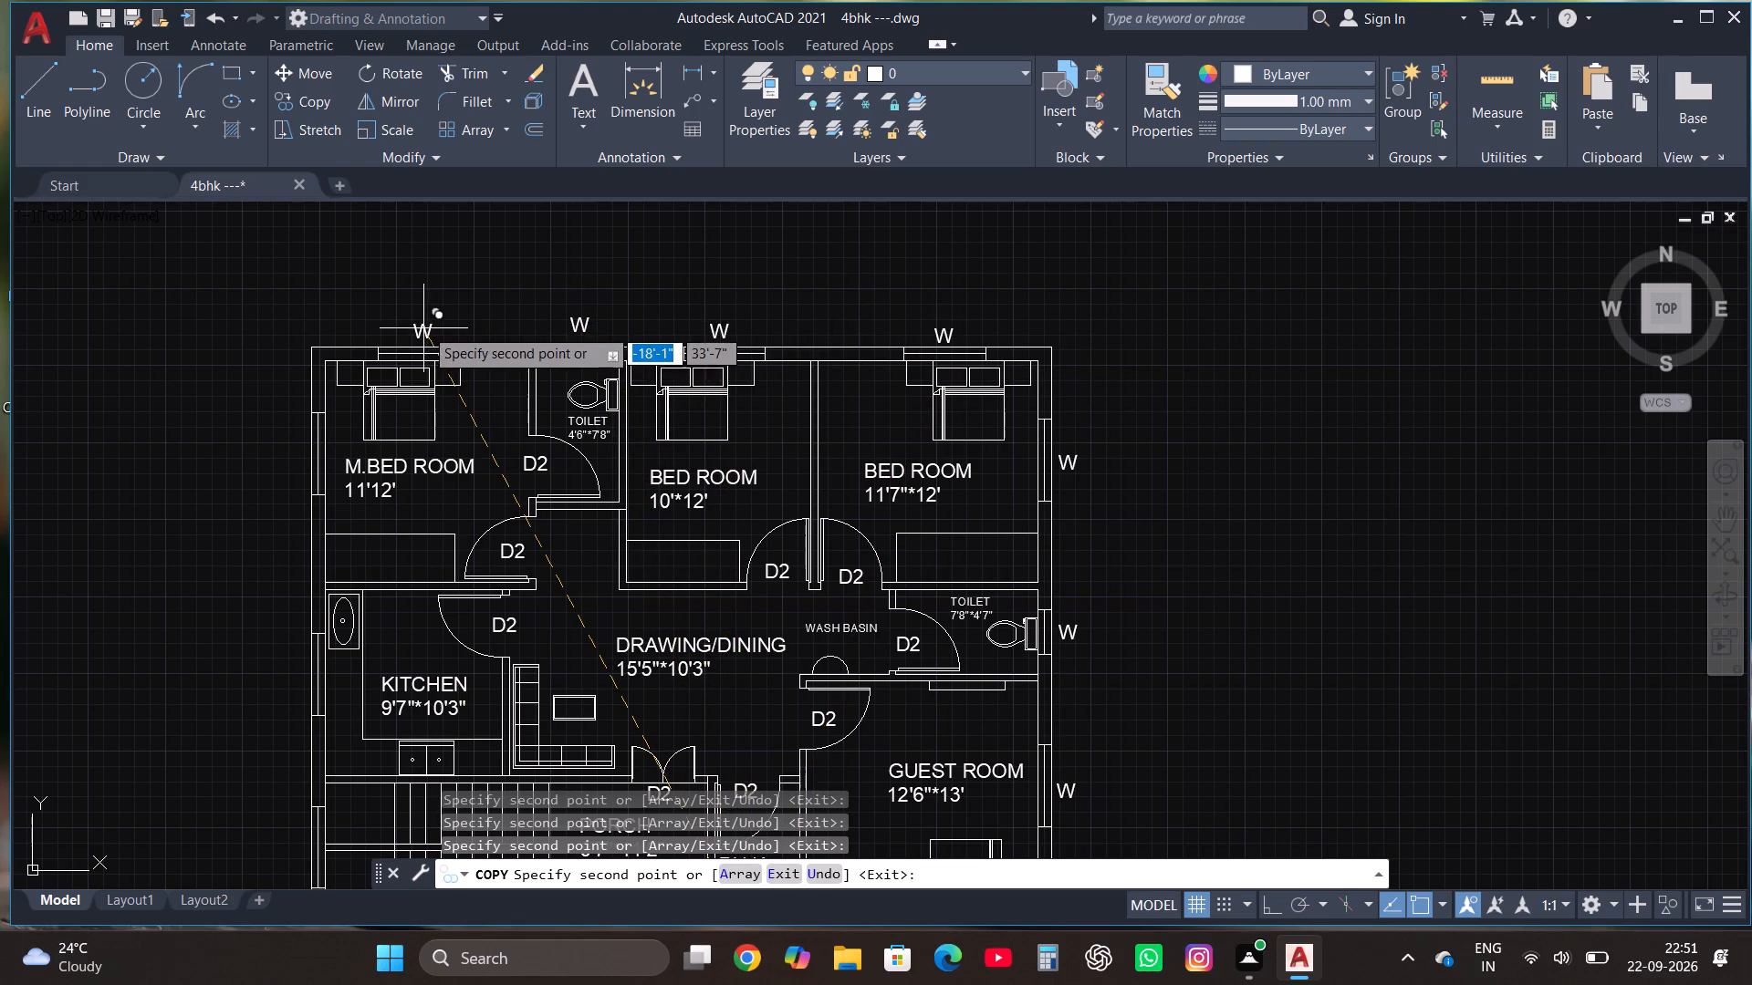
# Place W label copies outside the west wall windows of the M.BED ROOM, kitchen and staircase, and end the copying.
pyautogui.scroll(-2, 652, 291)
pyautogui.scroll(2, 537, 322)
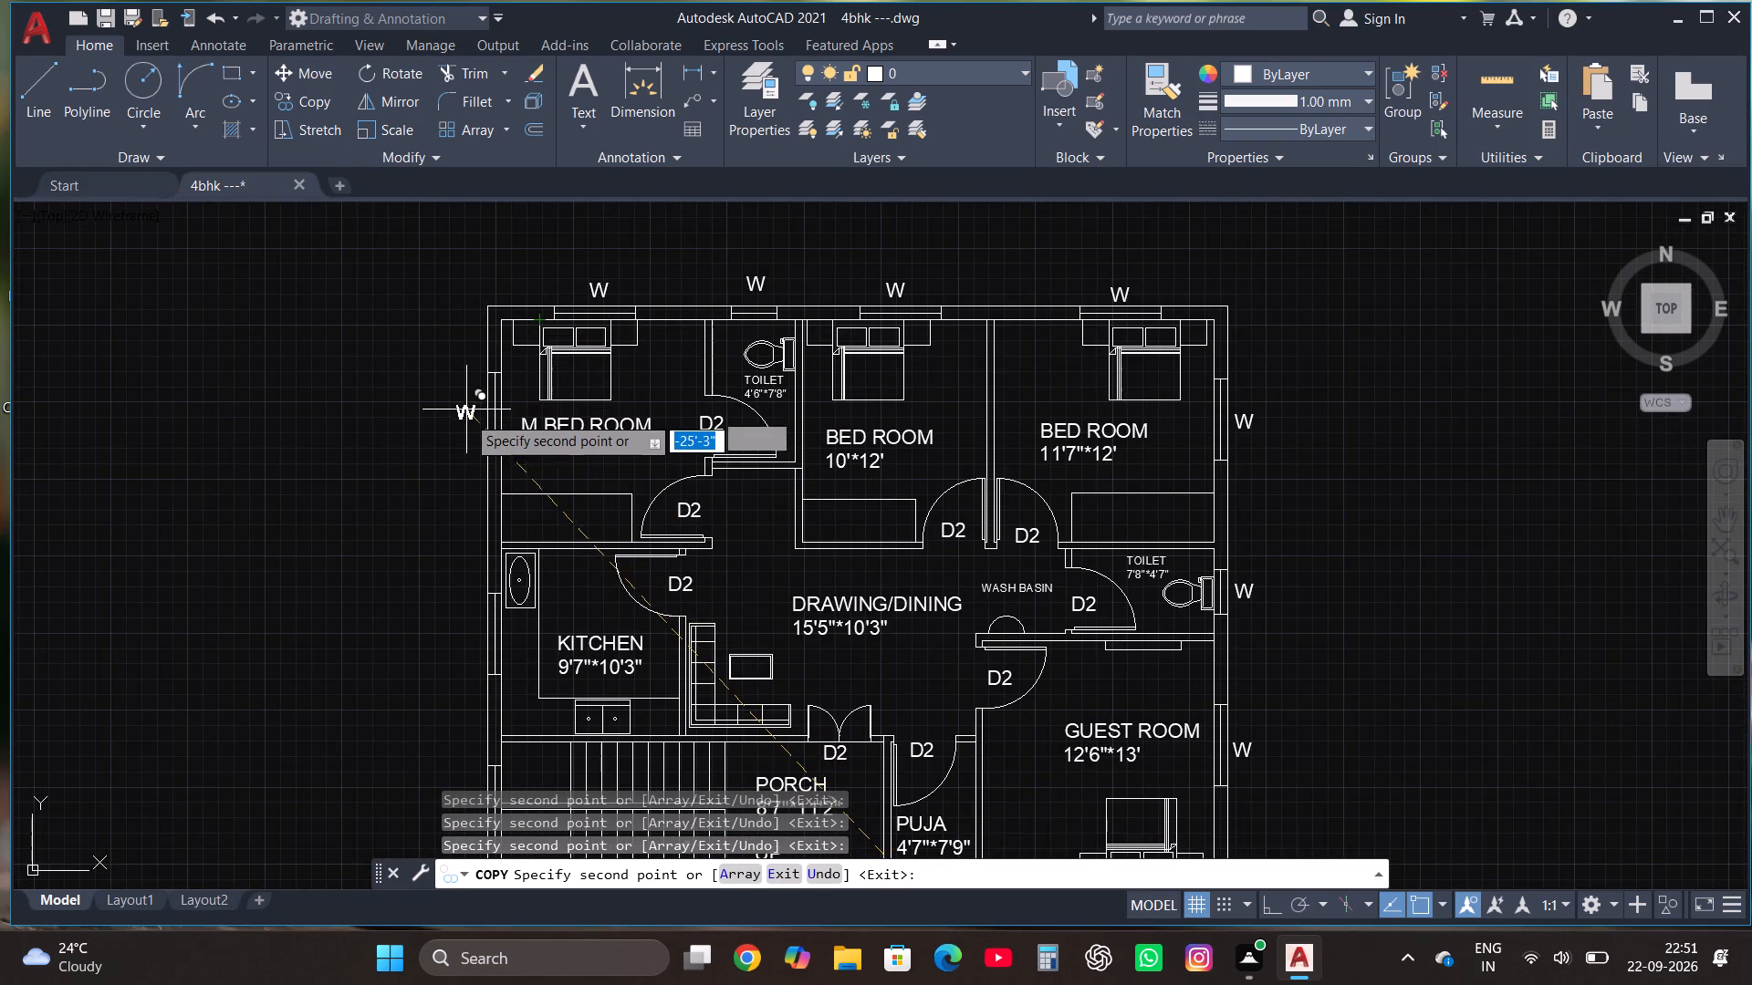
pyautogui.click(466, 415)
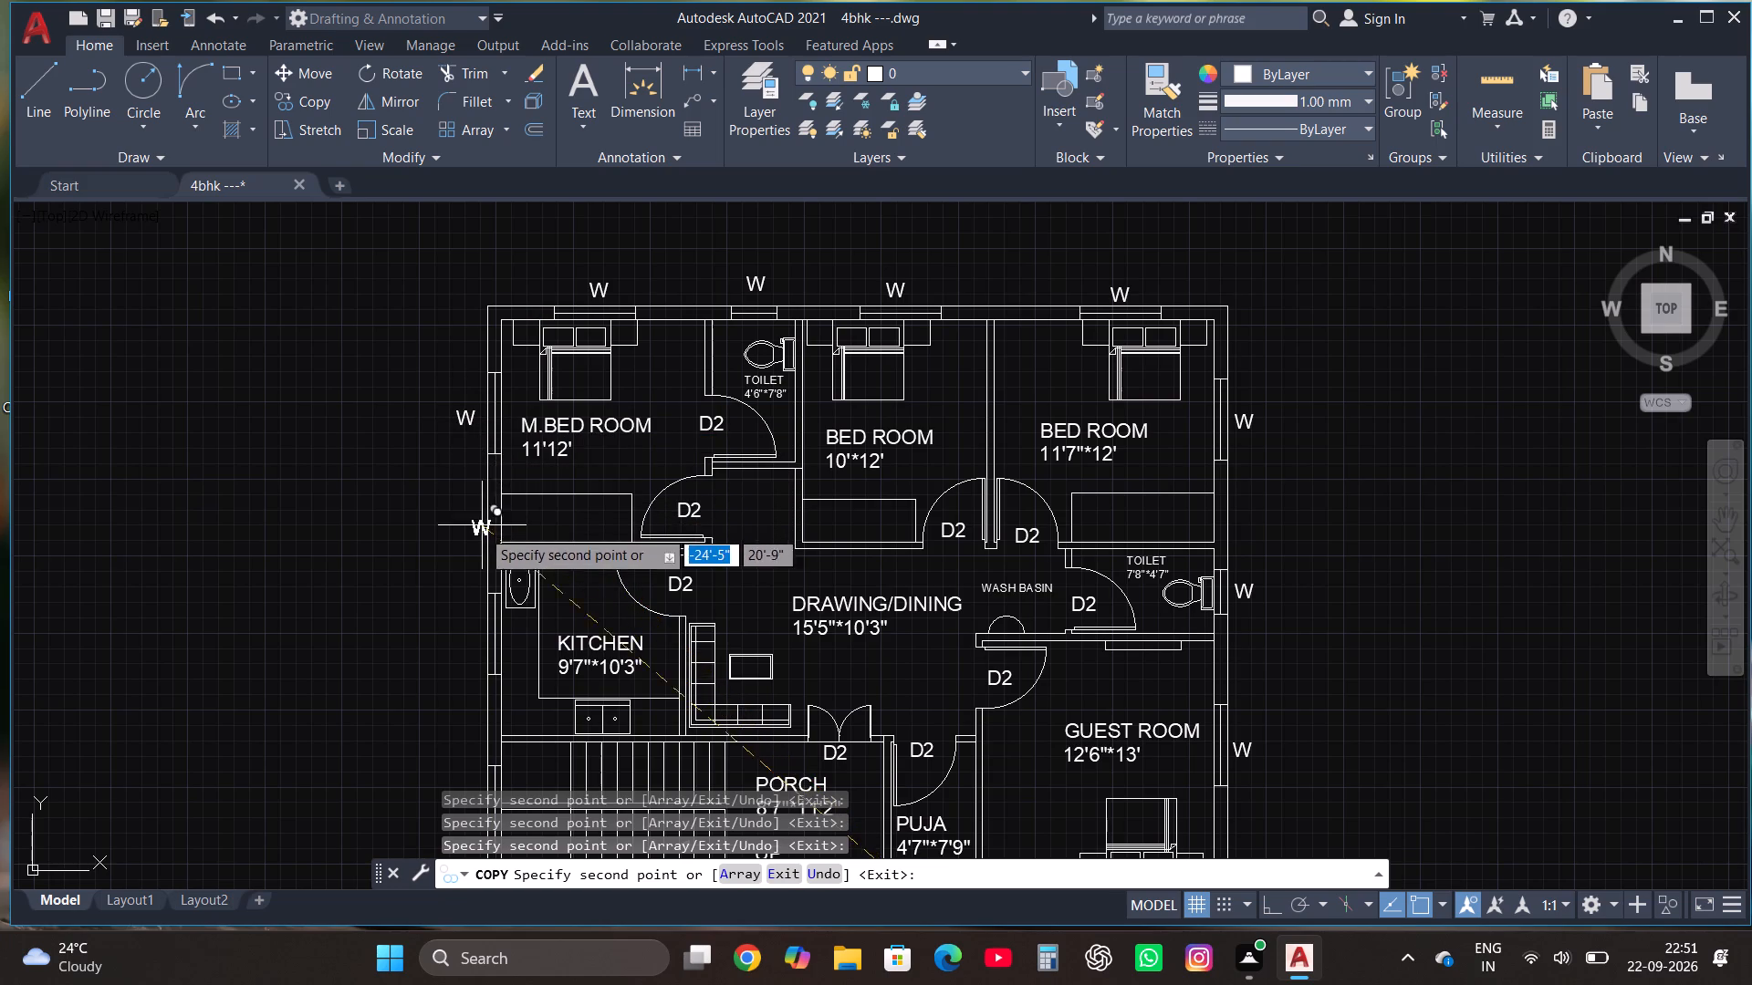
pyautogui.click(466, 628)
pyautogui.scroll(-1, 552, 480)
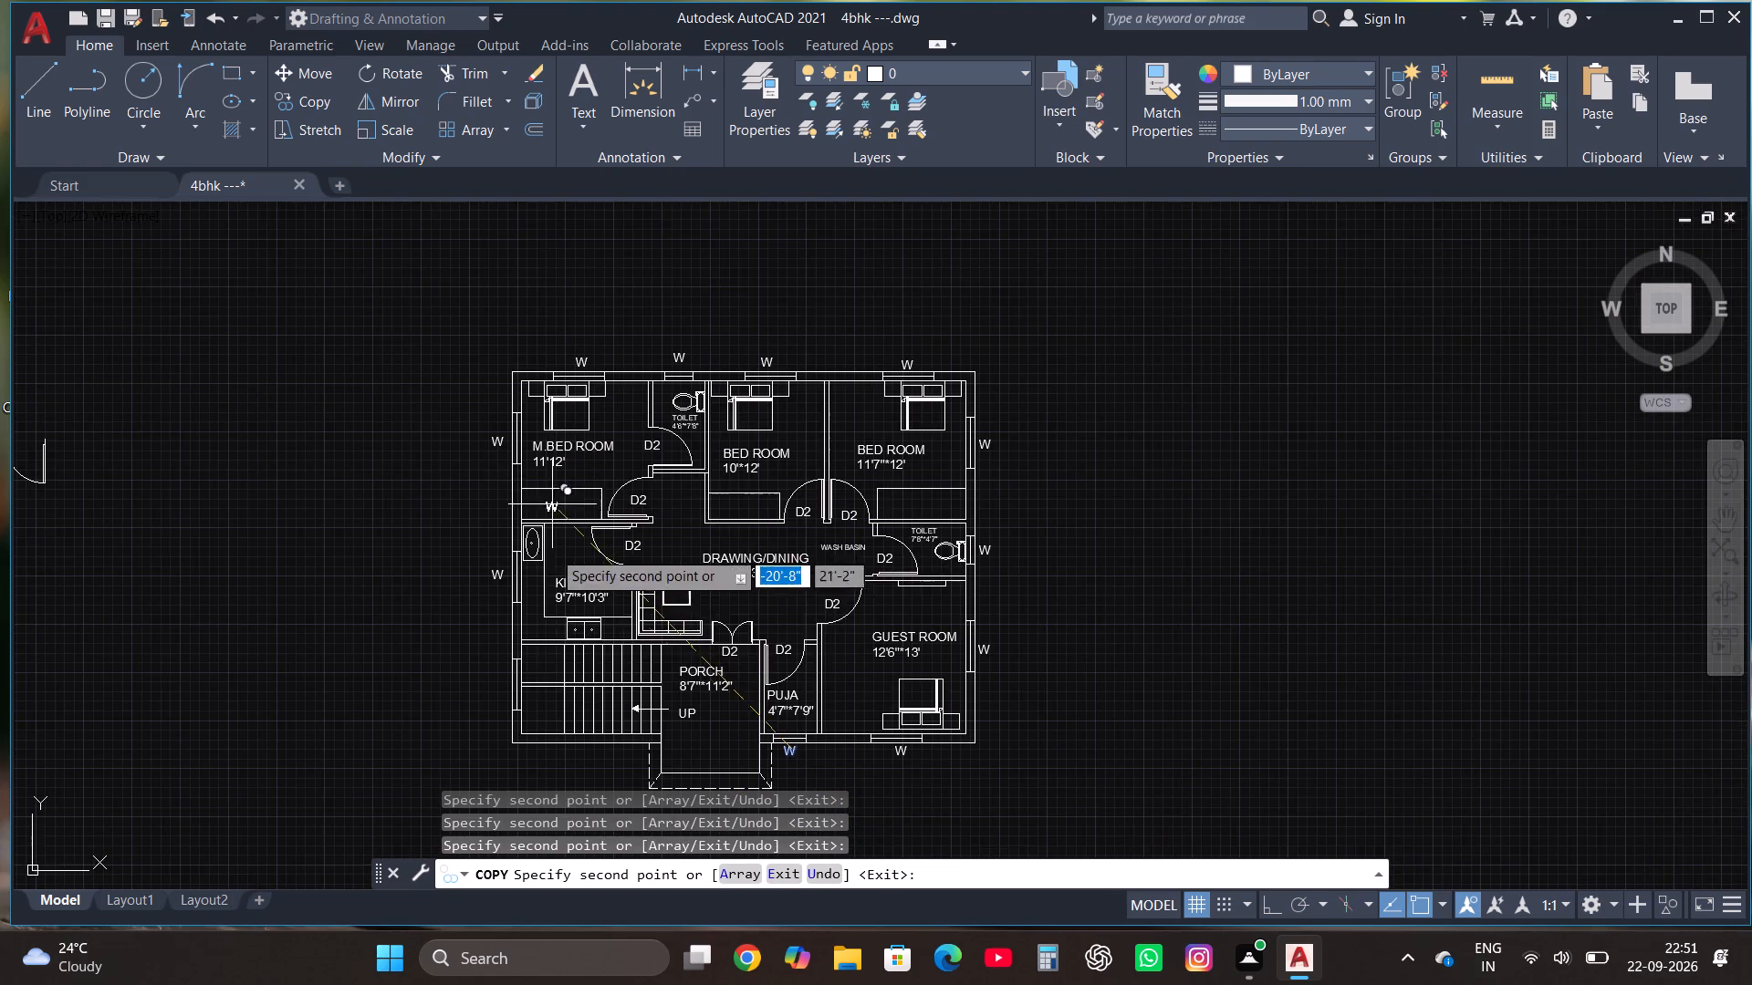
pyautogui.scroll(1, 489, 653)
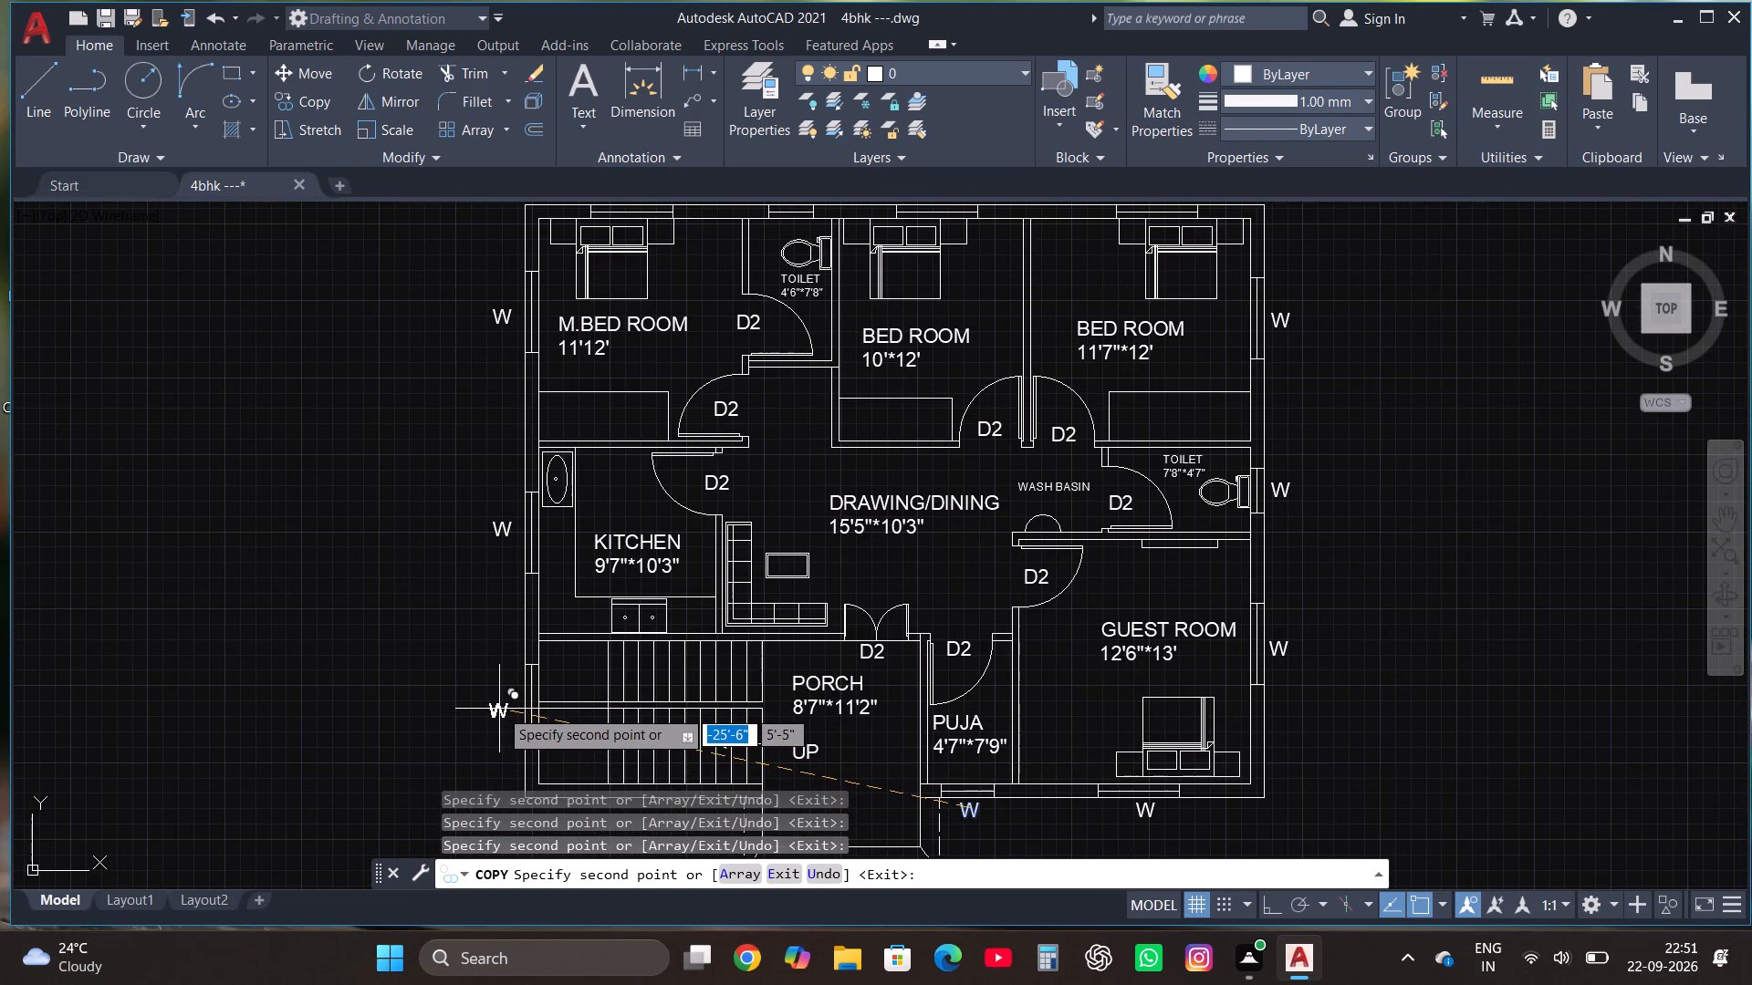
pyautogui.click(499, 709)
pyautogui.scroll(-1, 760, 521)
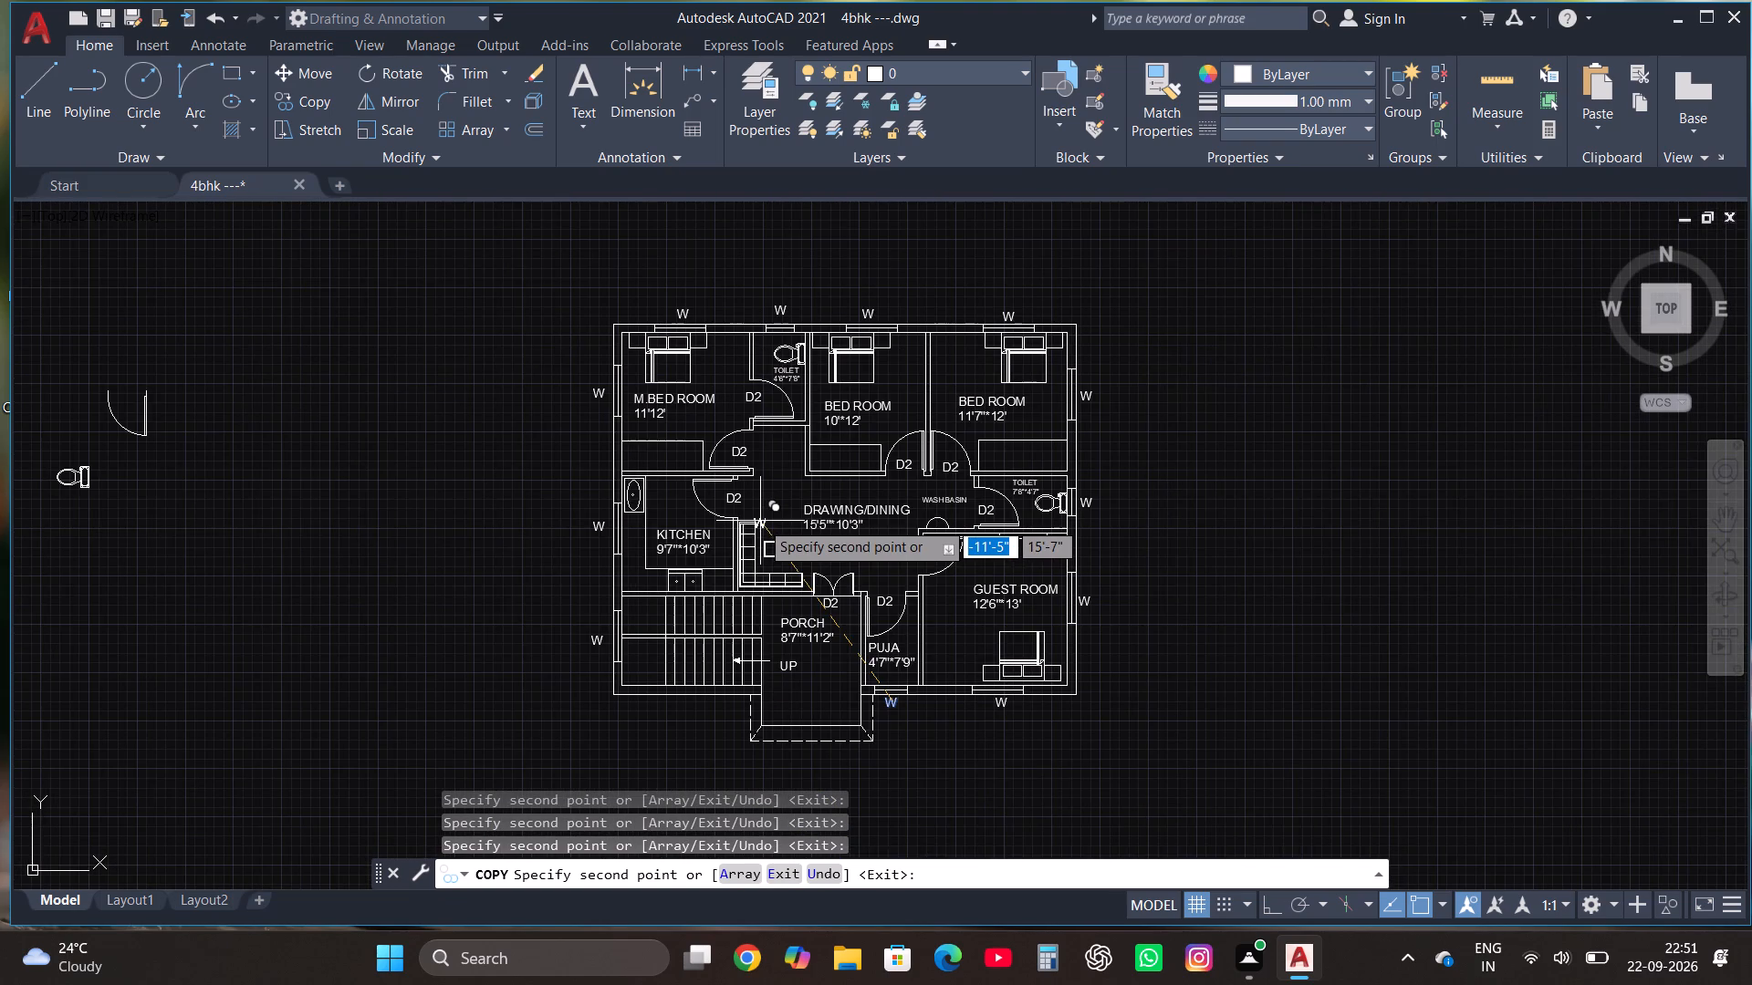
pyautogui.press('Escape')
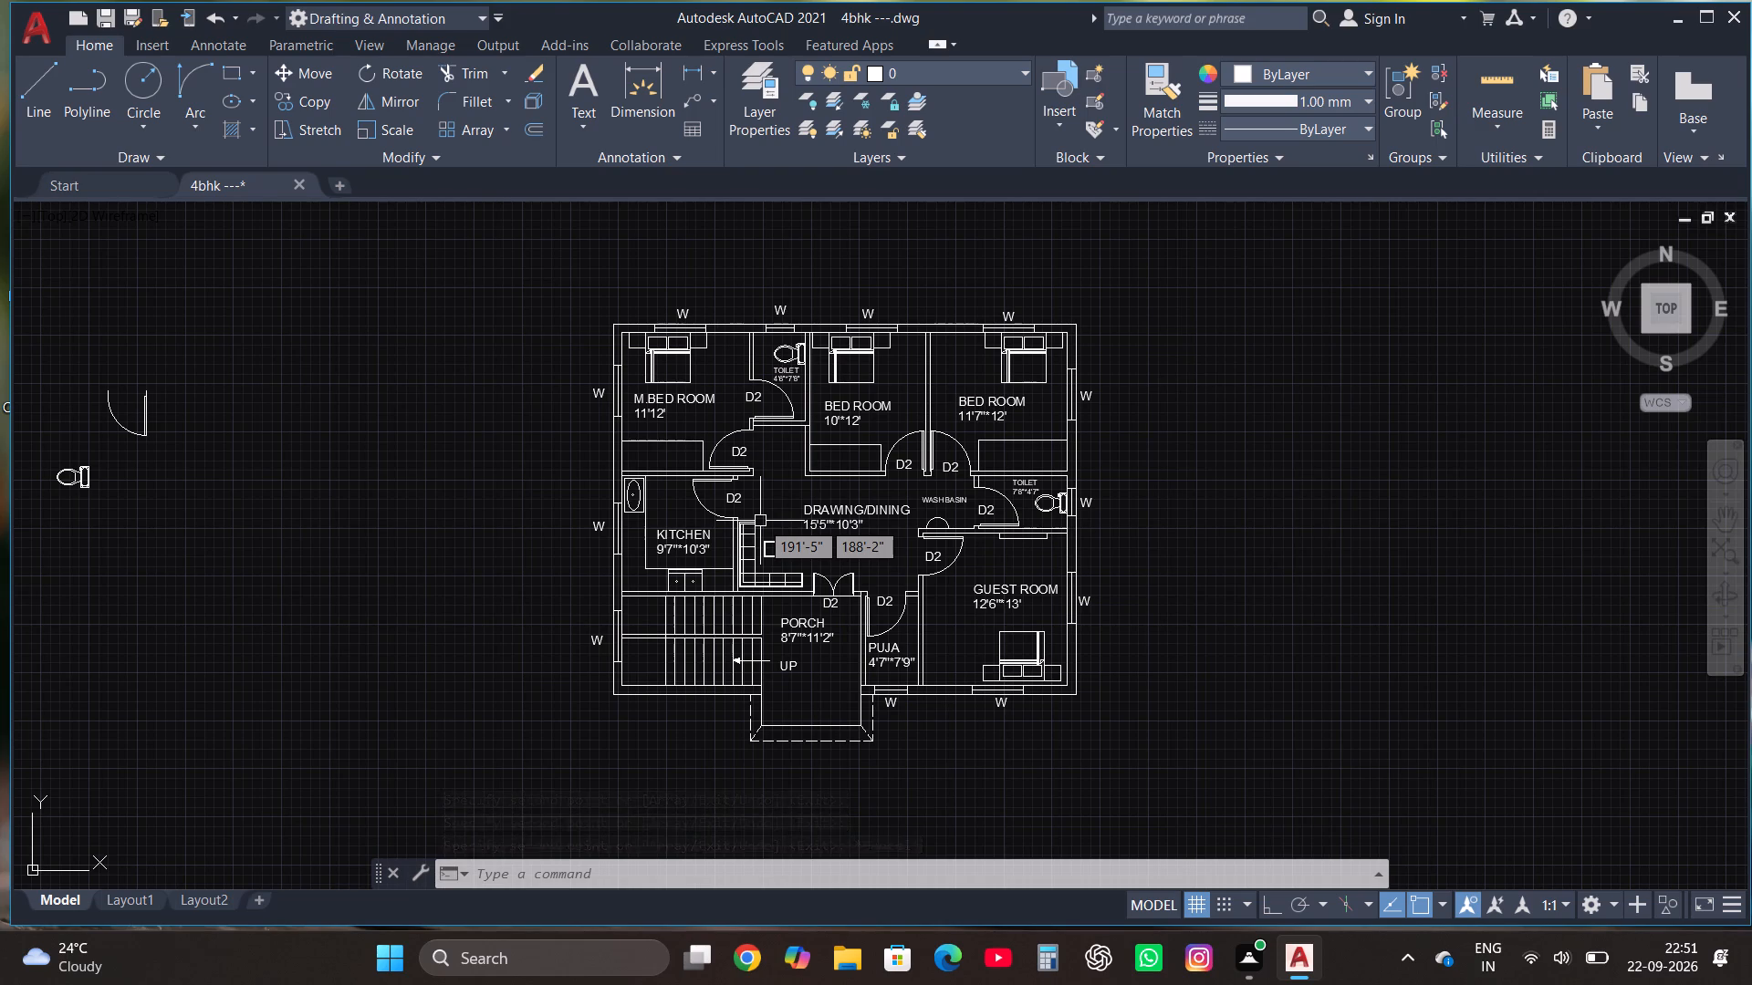
pyautogui.scroll(3, 1020, 590)
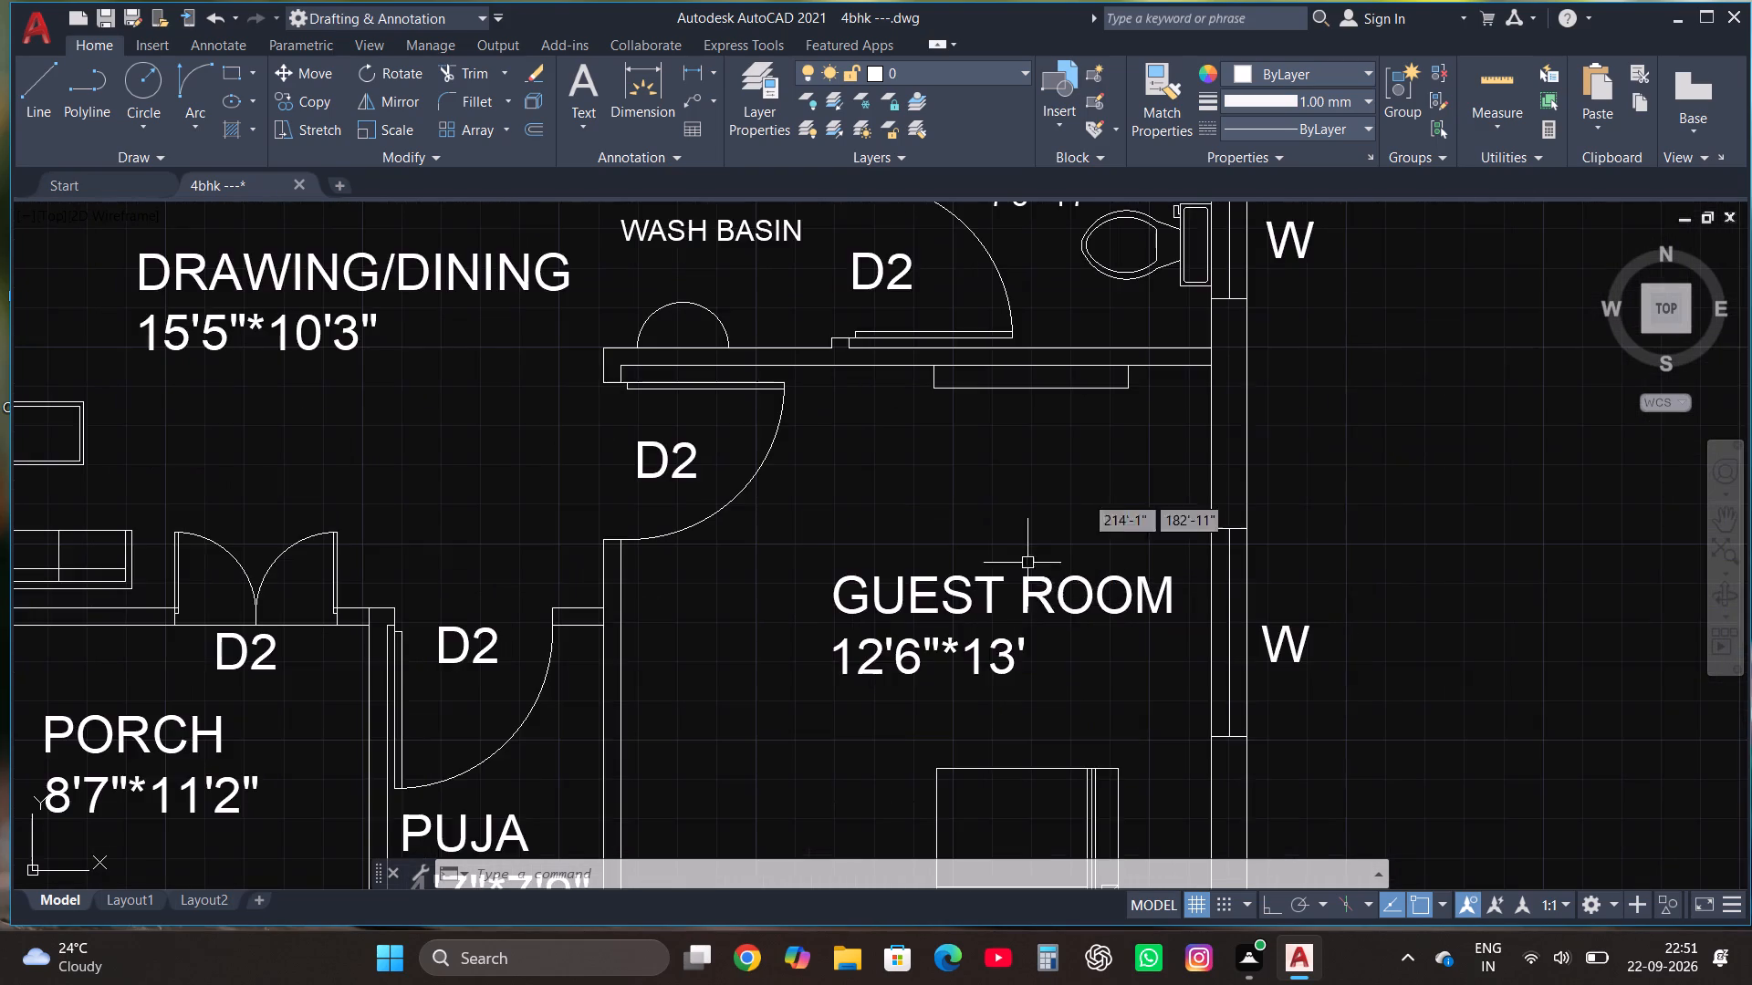
# Change the W label outside the east toilet window, near the wash basin, to V.
pyautogui.scroll(-3, 1244, 397)
pyautogui.scroll(1, 1300, 346)
pyautogui.click(1246, 332)
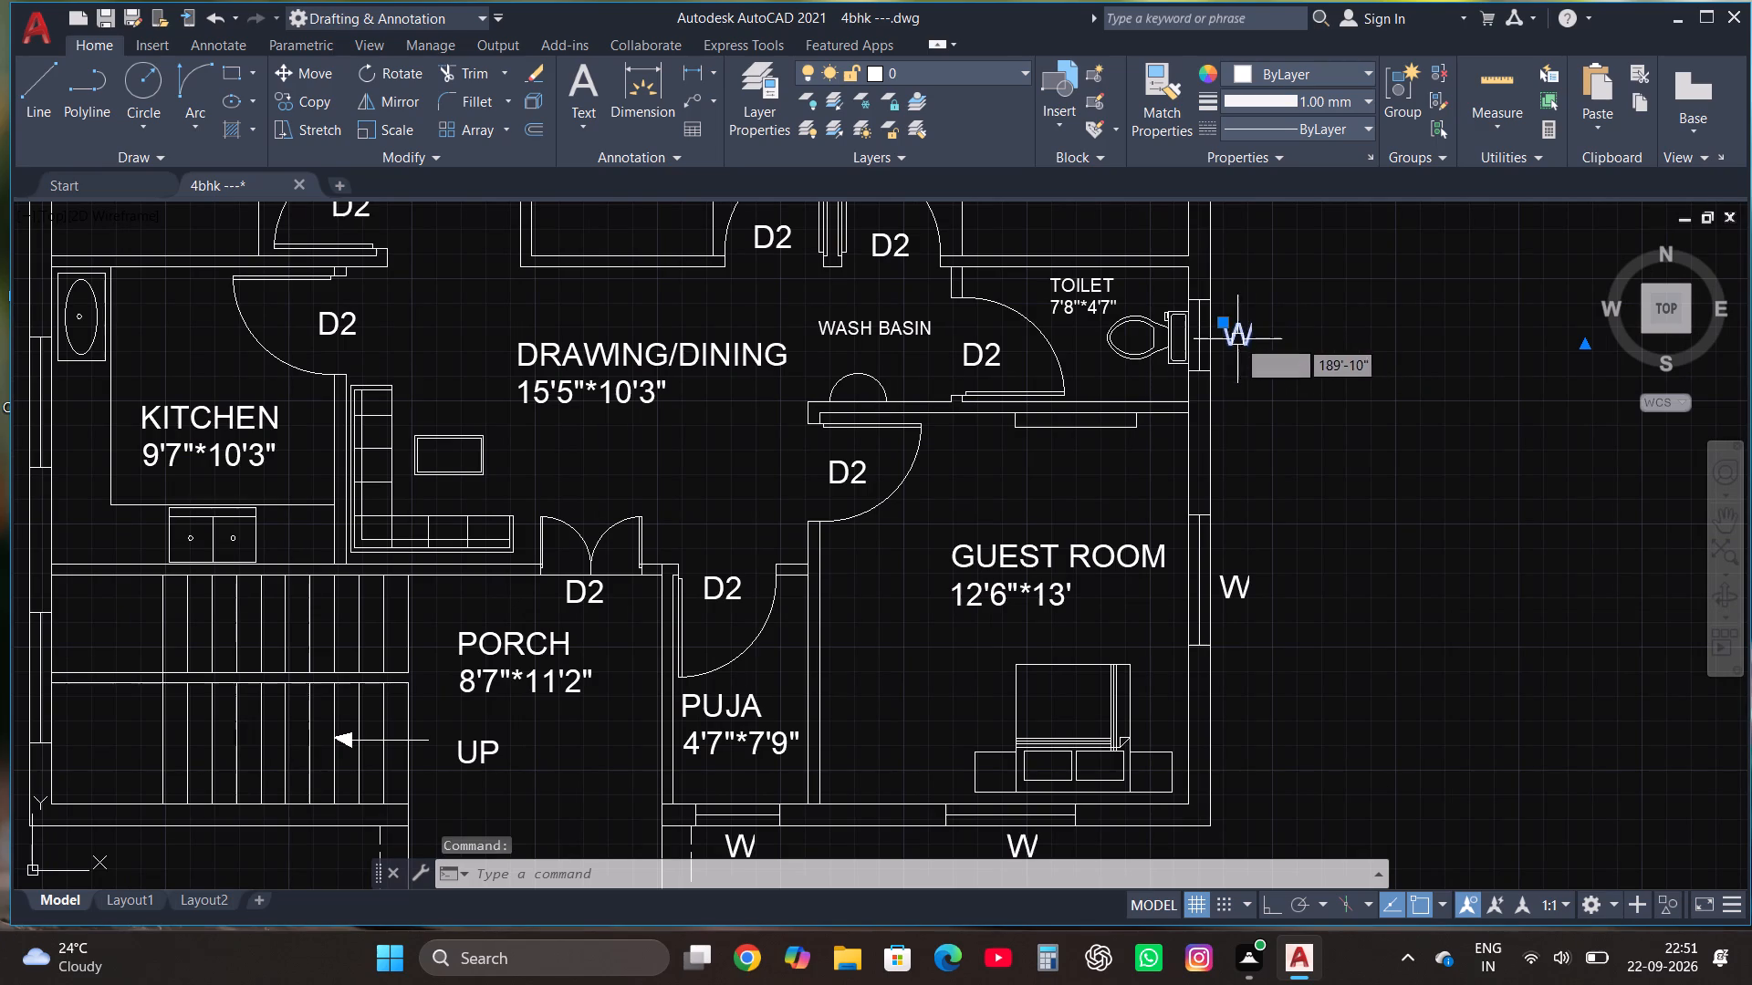
pyautogui.rightClick(1237, 340)
pyautogui.click(1311, 387)
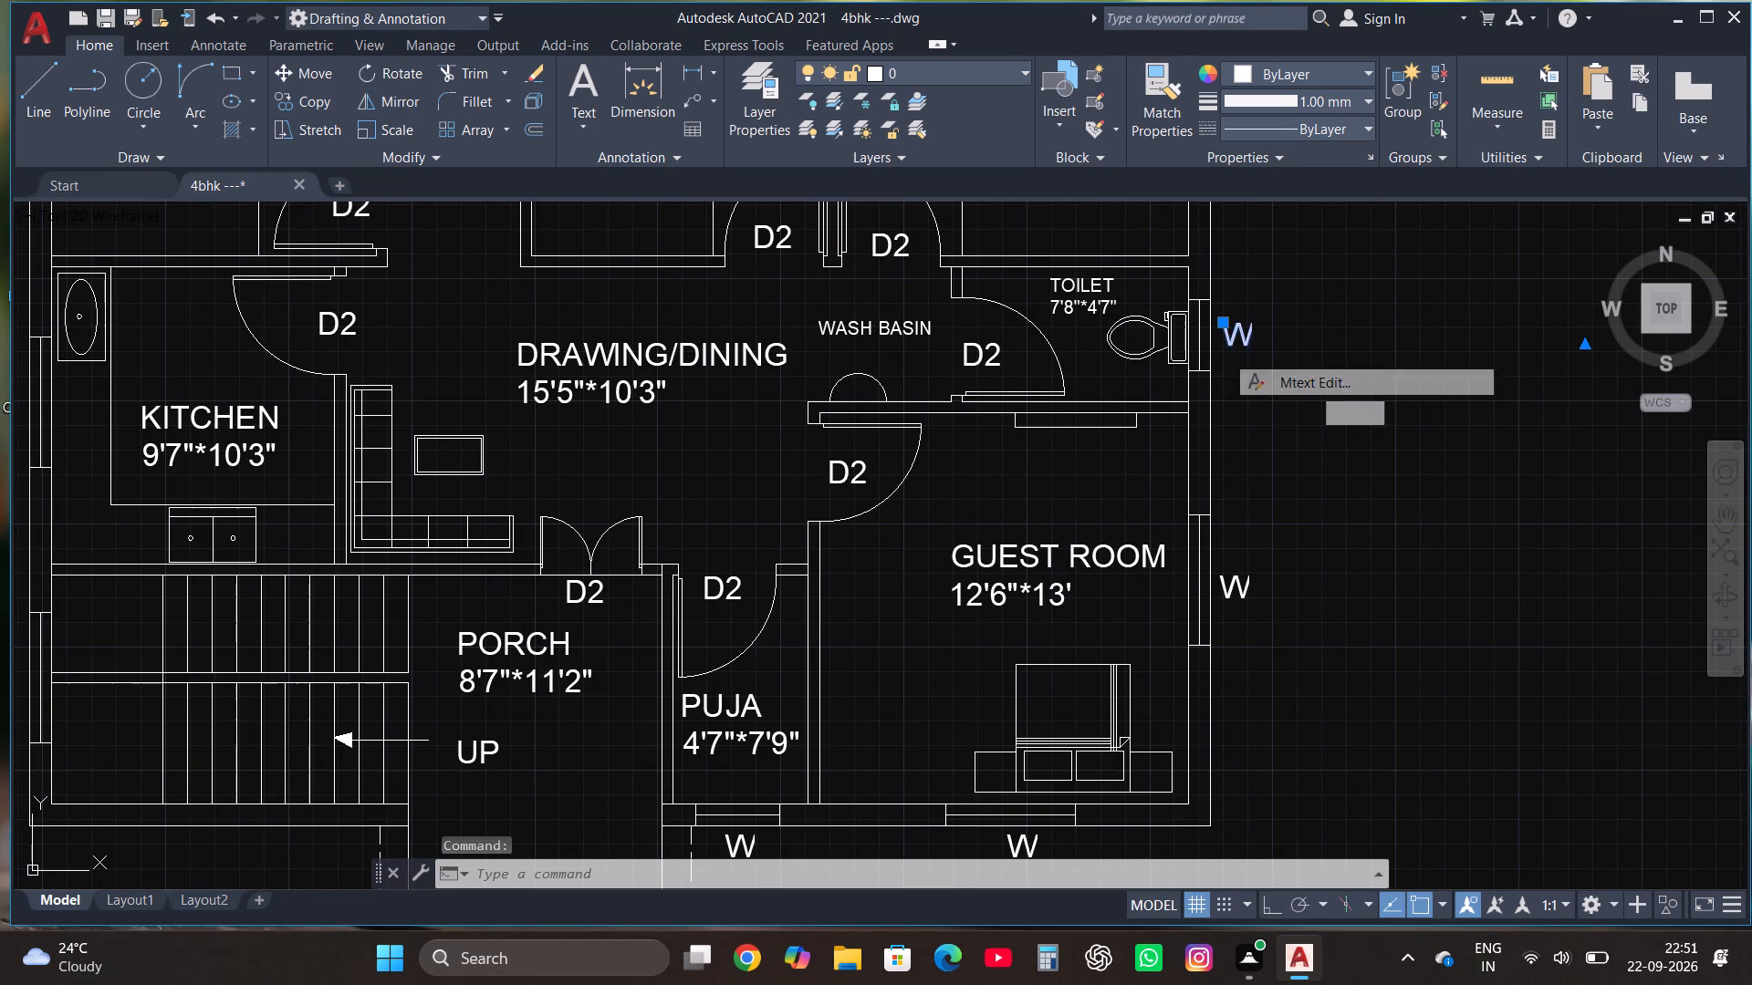
pyautogui.click(1316, 354)
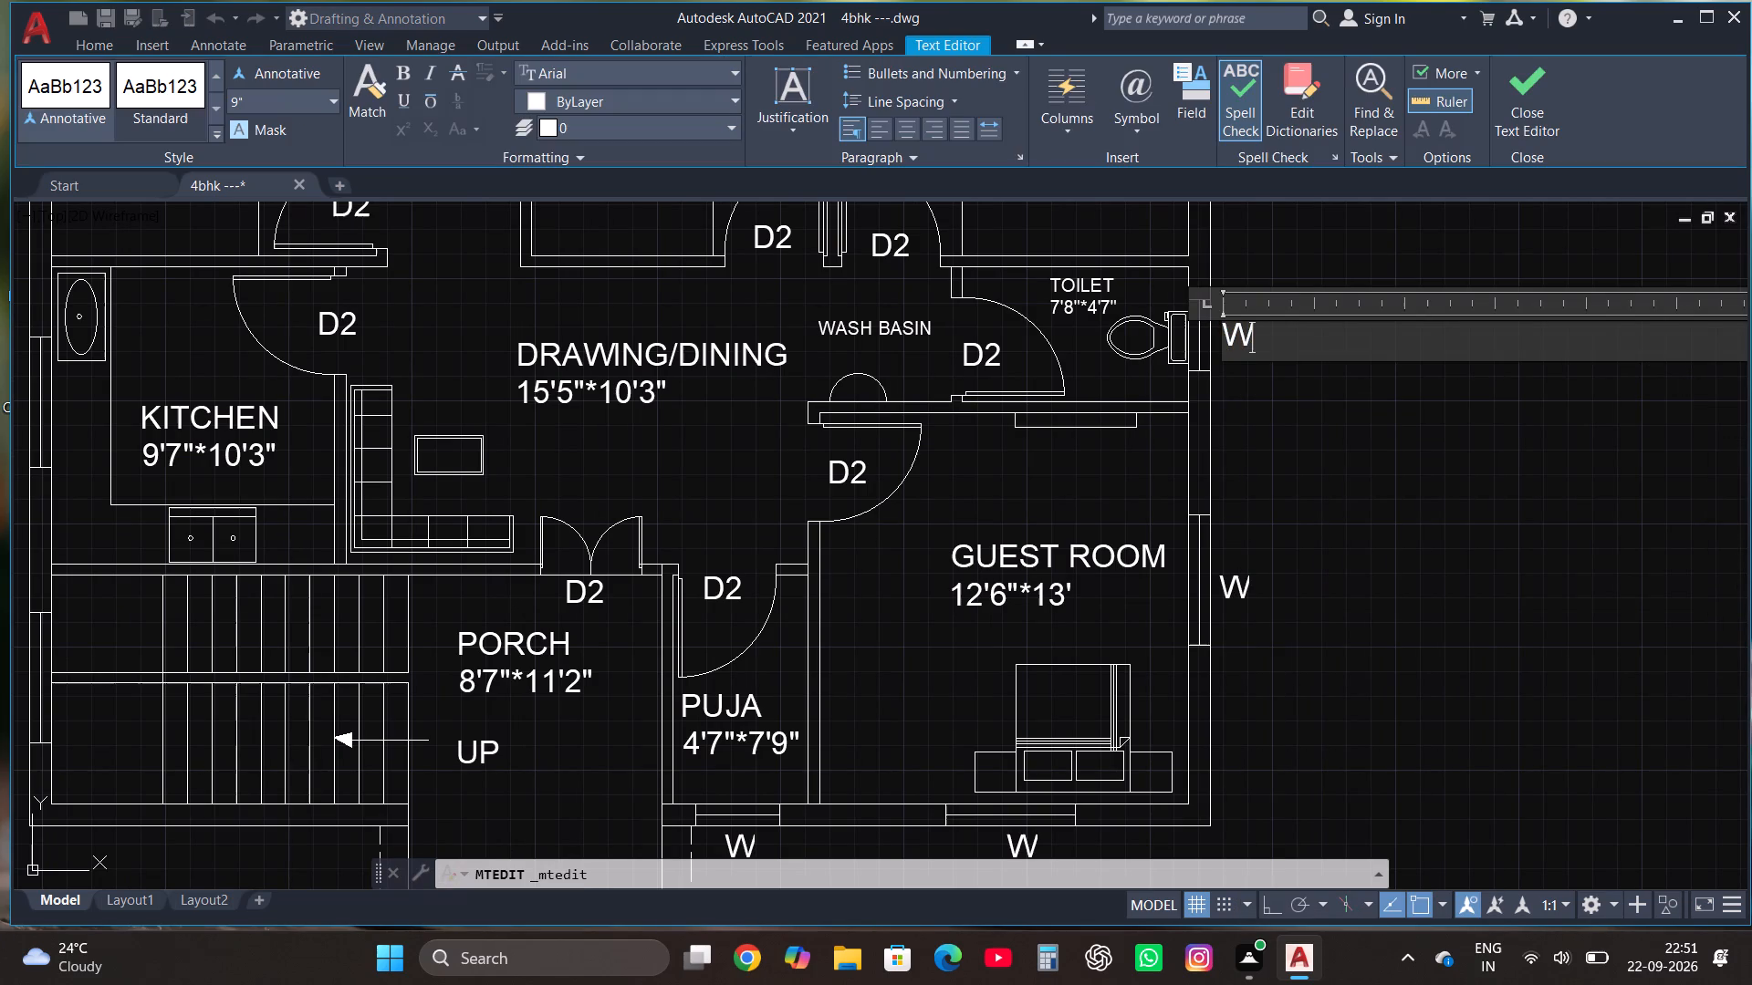
pyautogui.press('BackSpace')
pyautogui.press('y')
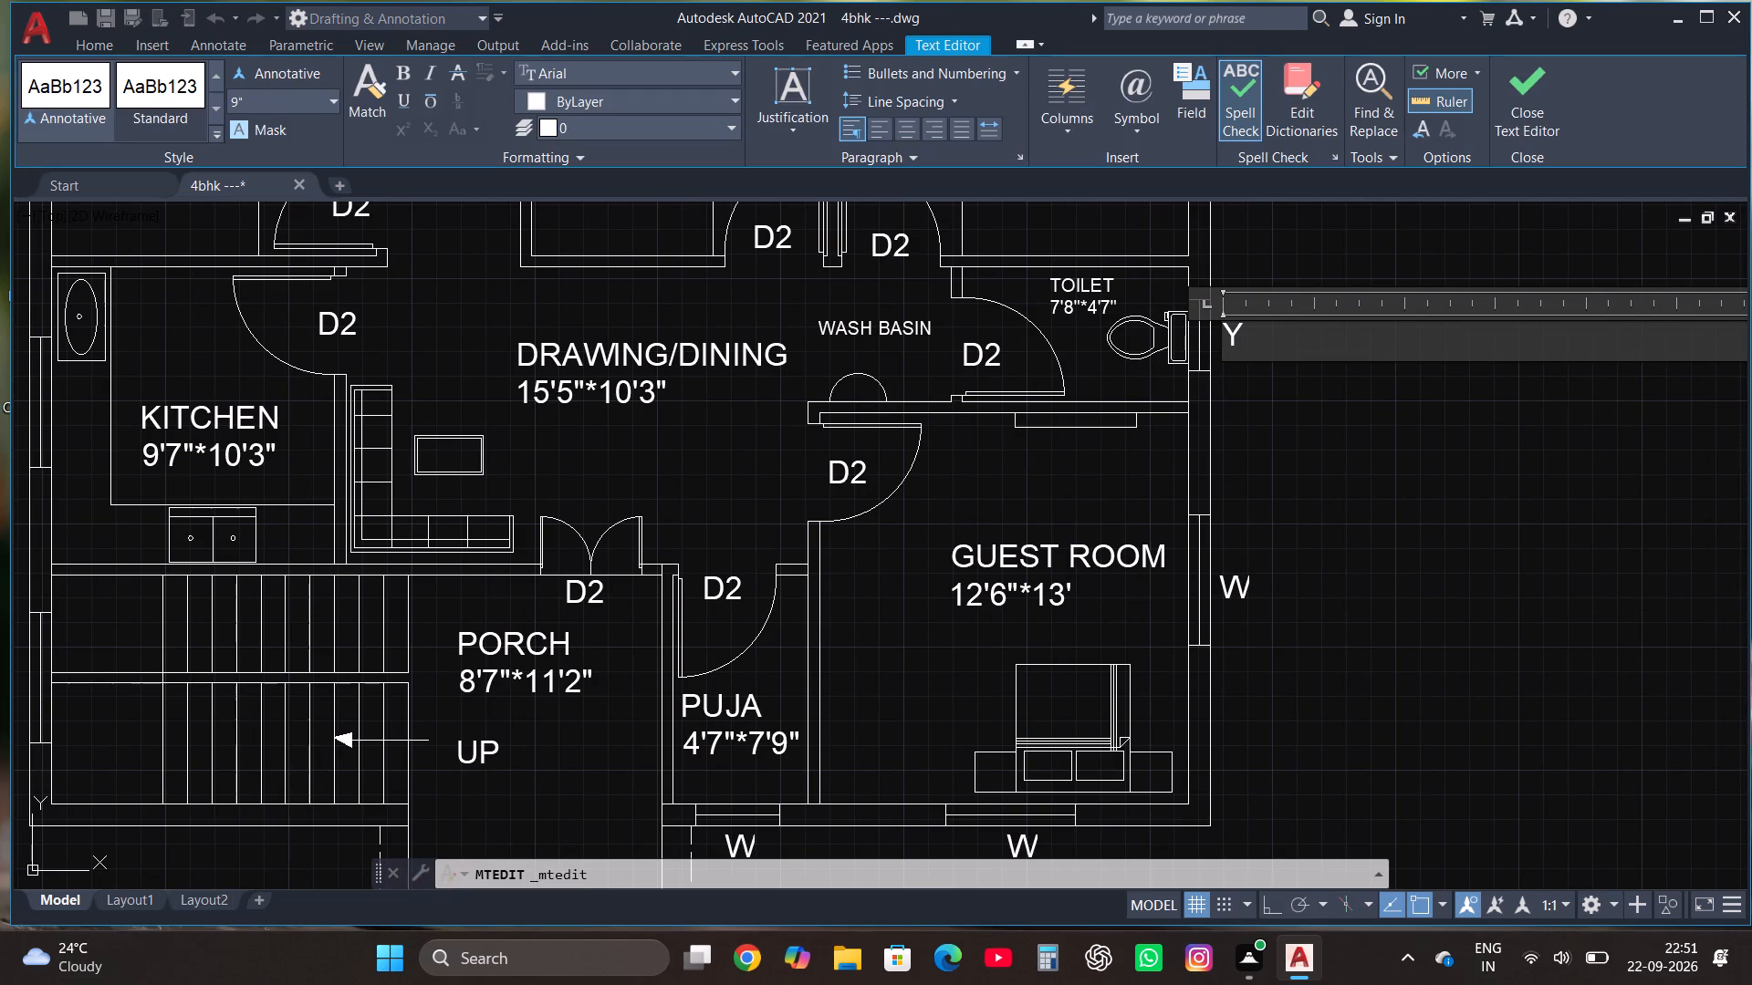
pyautogui.press('BackSpace')
pyautogui.press('u')
pyautogui.press('BackSpace')
pyautogui.press('v')
pyautogui.click(1558, 79)
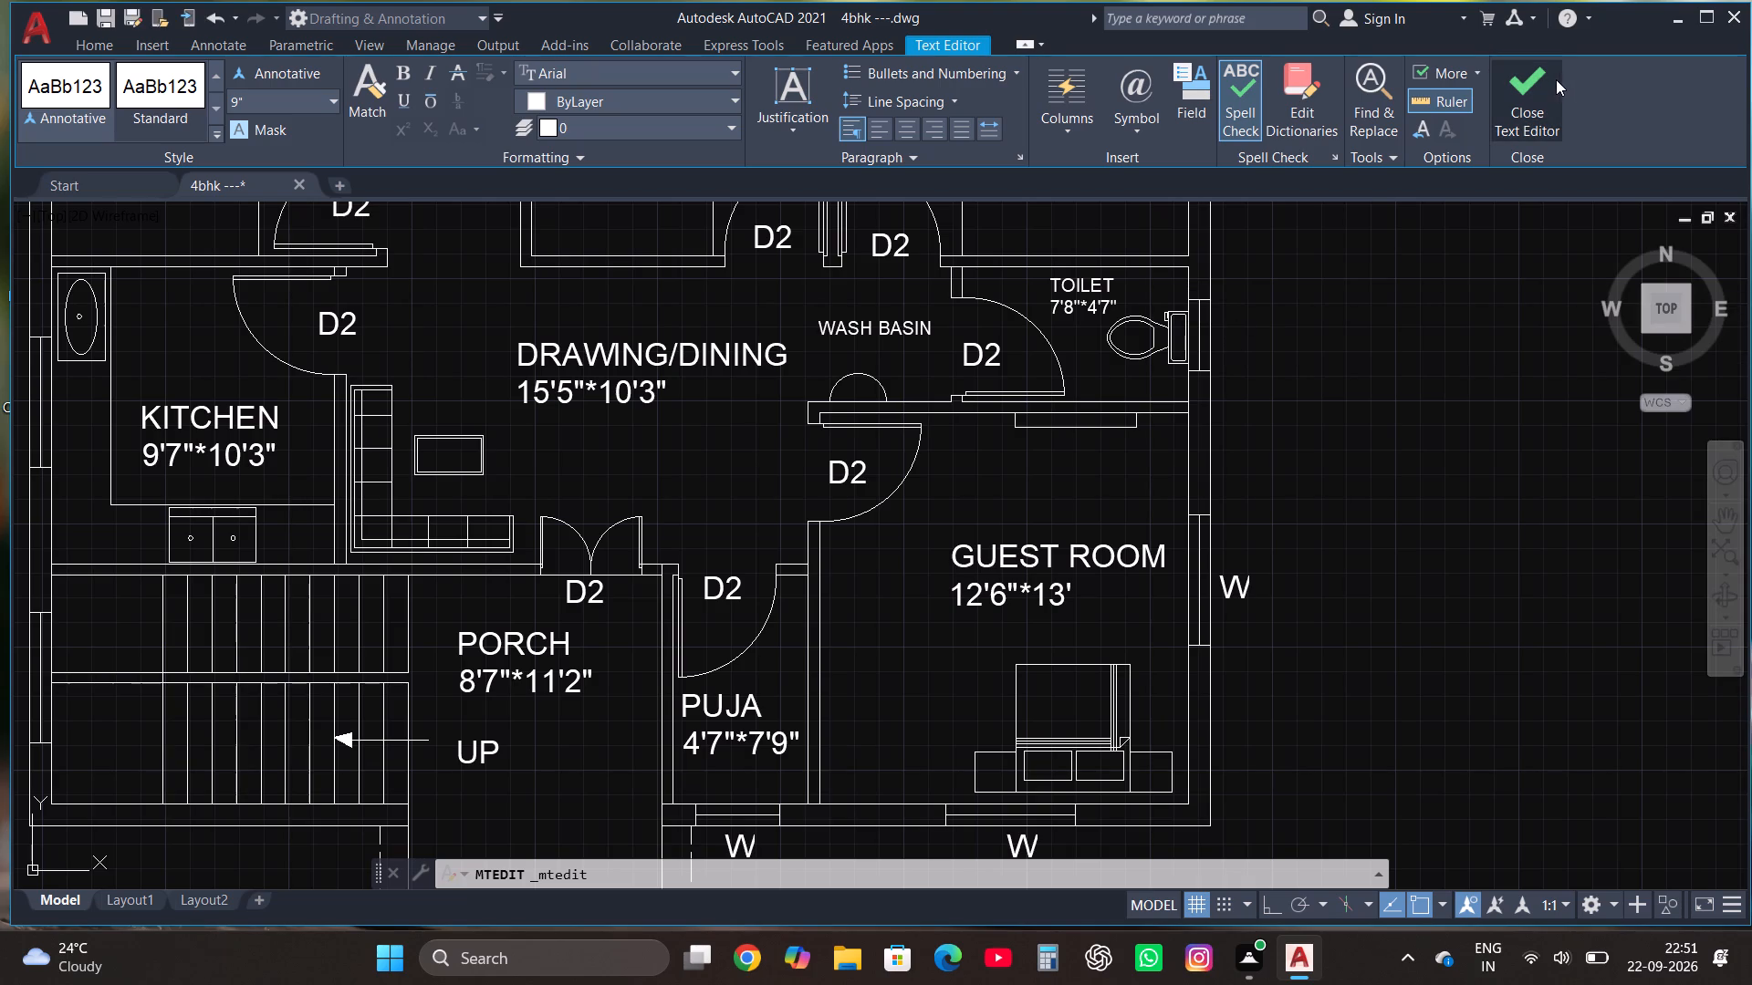
# Change the W label outside the north window of the 4'6"*7'8" toilet to V.
pyautogui.scroll(-5, 1099, 556)
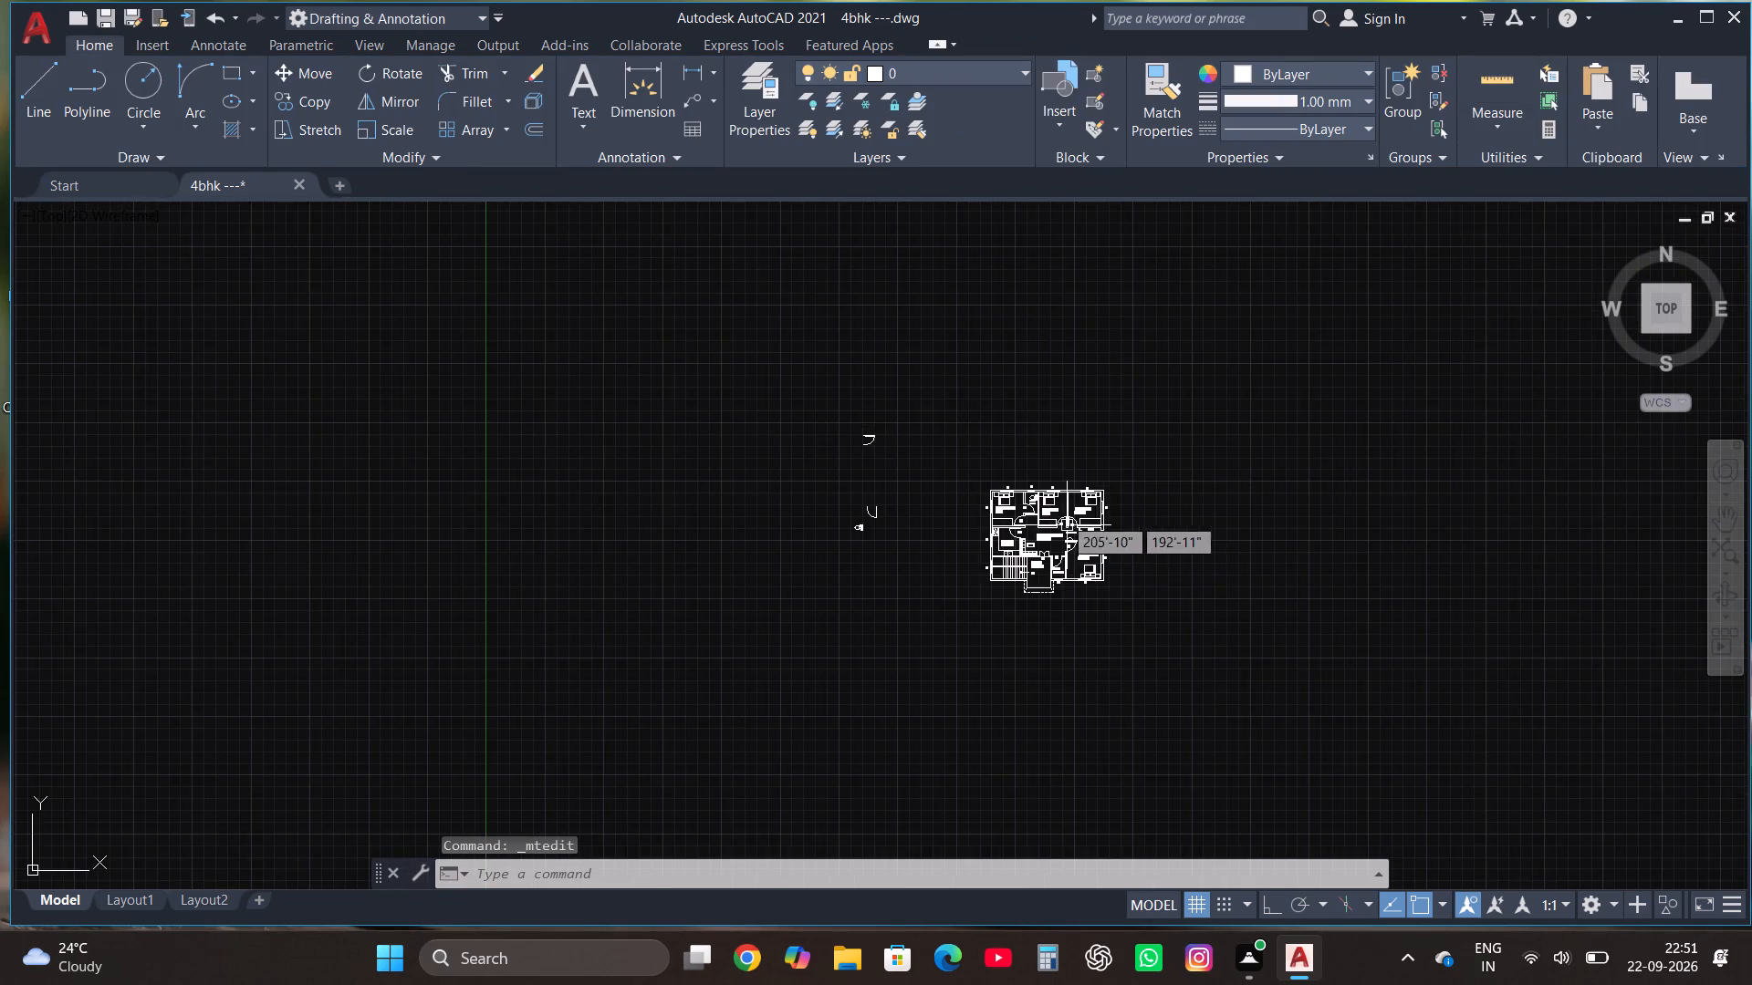
pyautogui.scroll(6, 1037, 485)
pyautogui.click(984, 497)
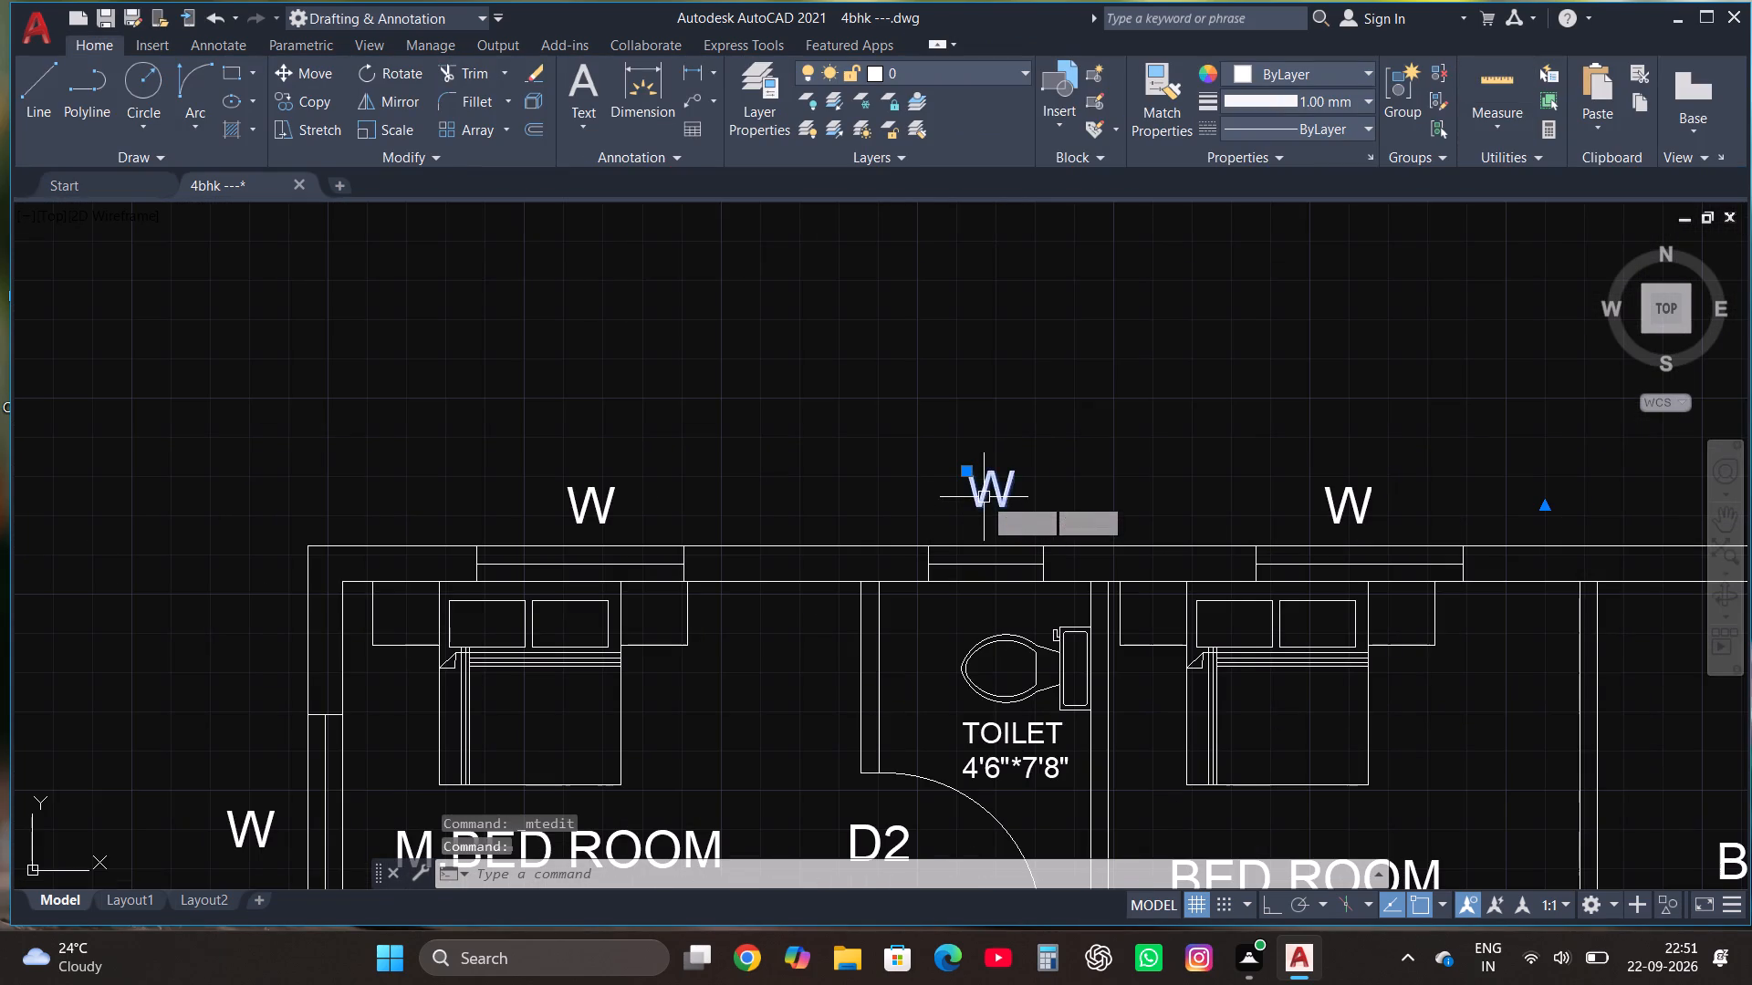
pyautogui.rightClick(984, 497)
pyautogui.click(1042, 383)
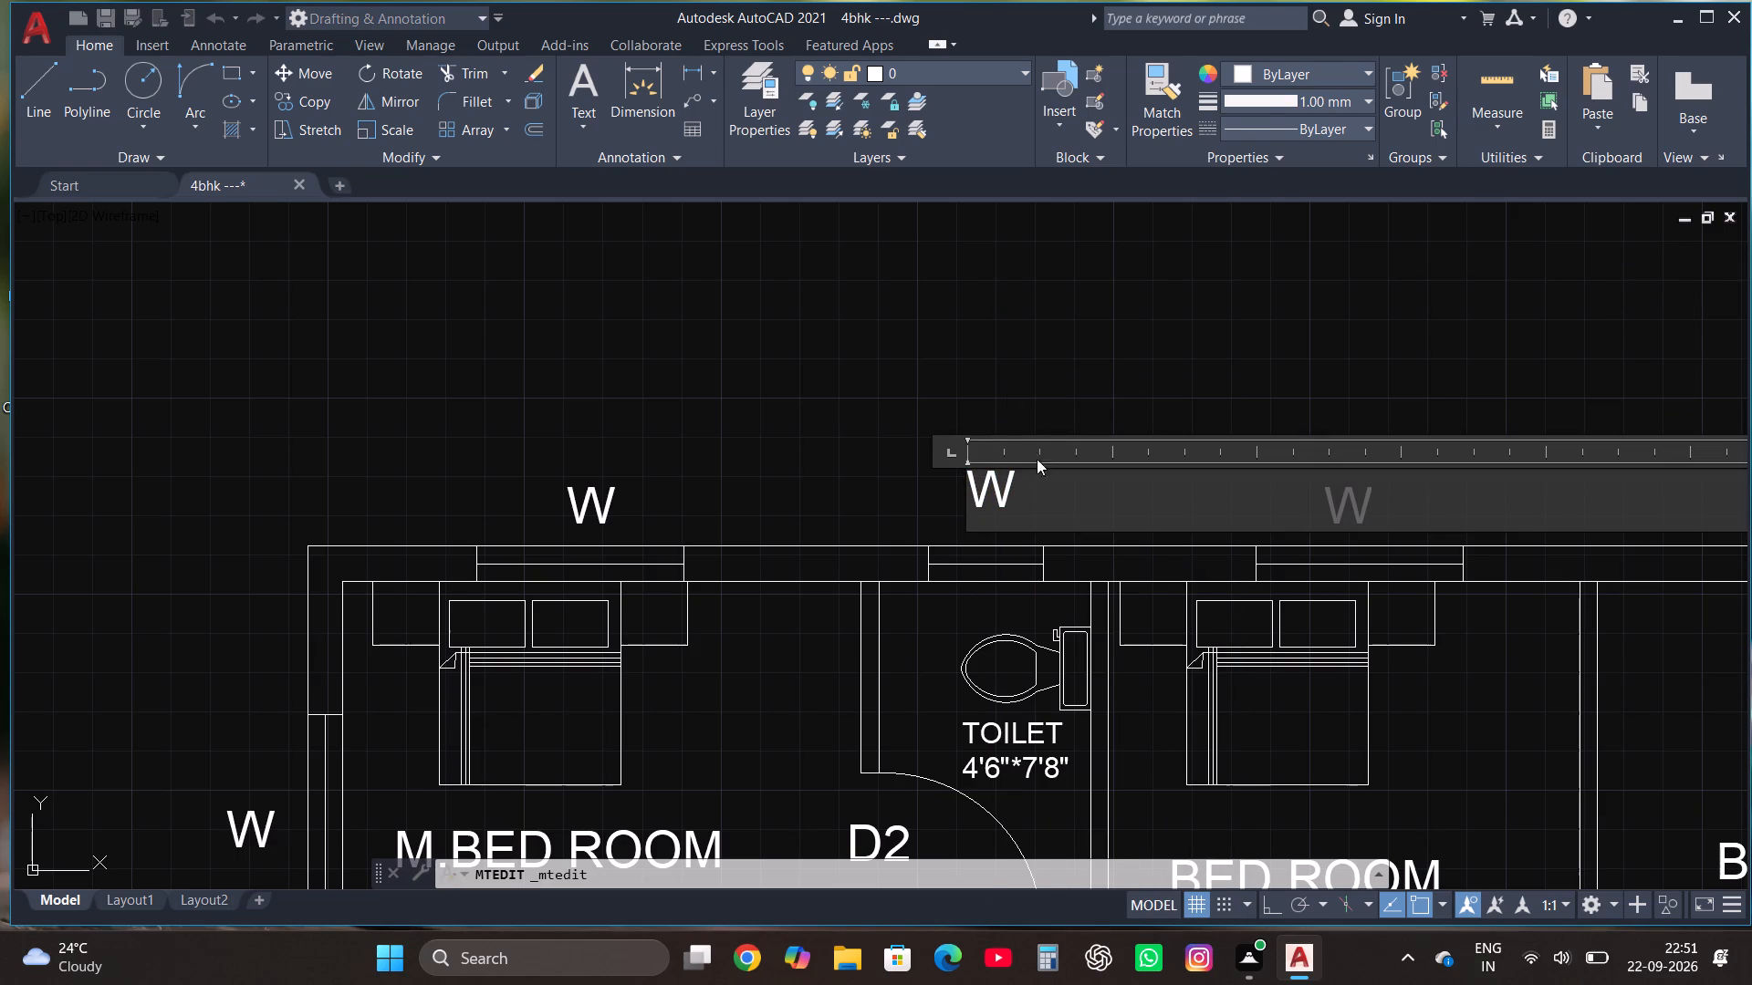
pyautogui.click(1038, 489)
pyautogui.press('BackSpace')
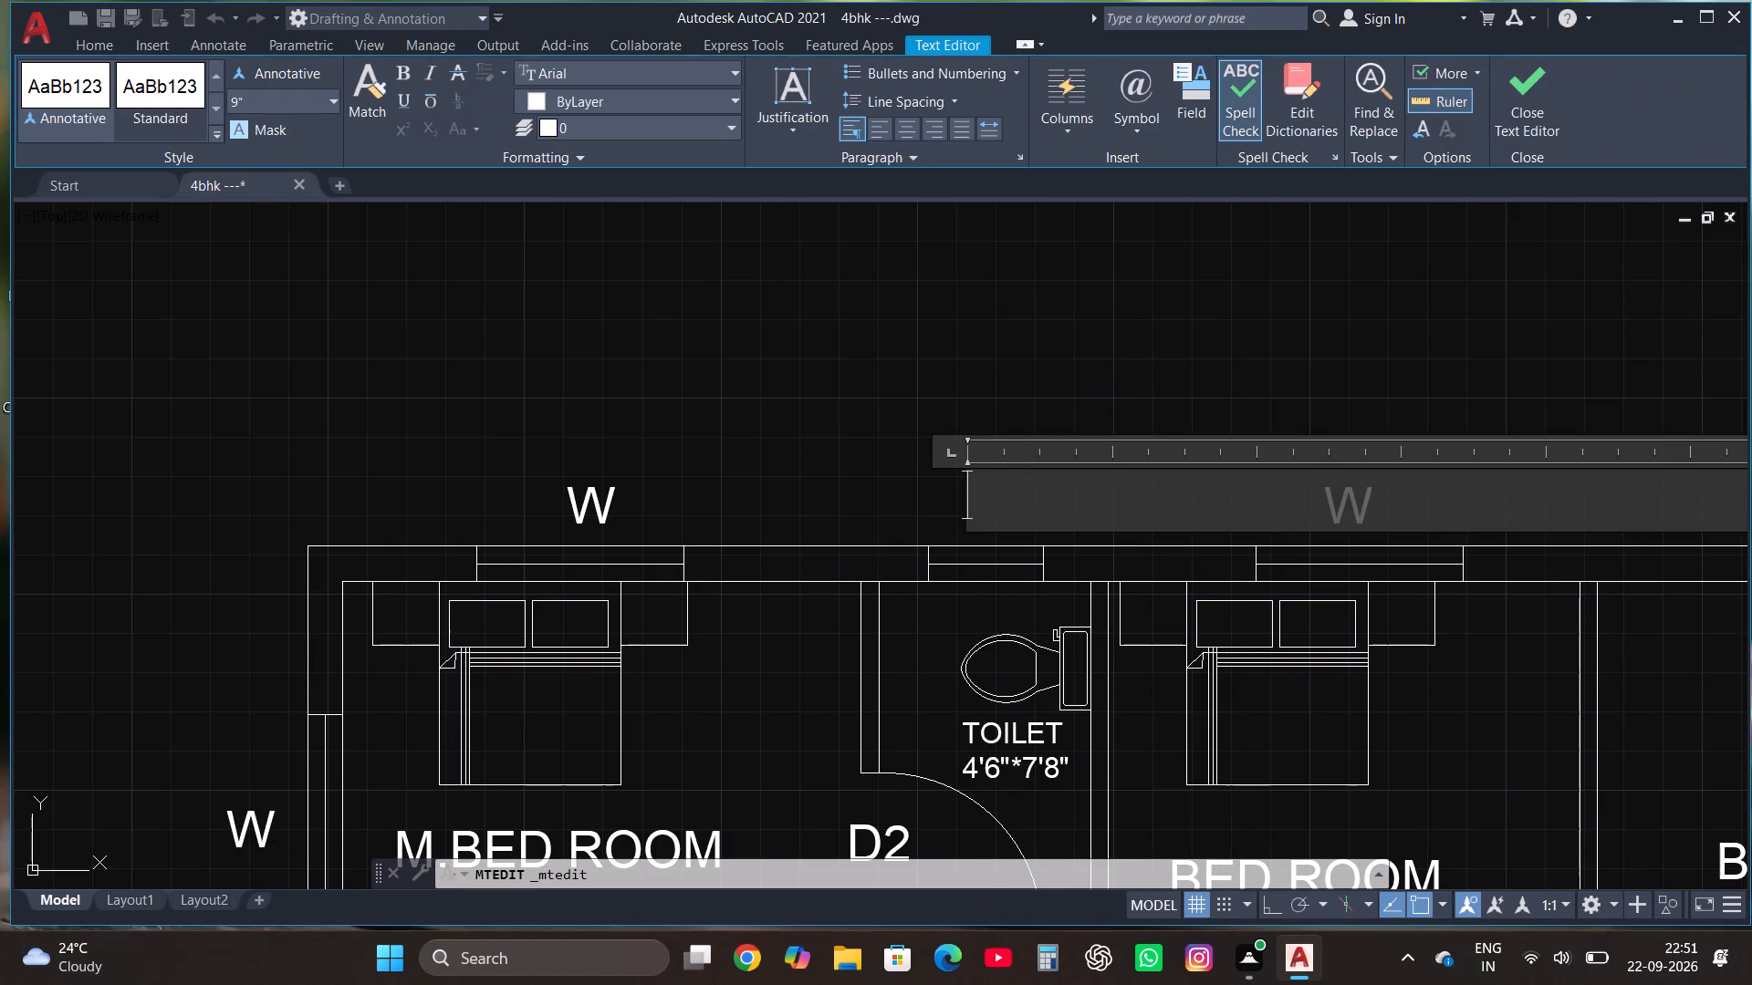
pyautogui.press('v')
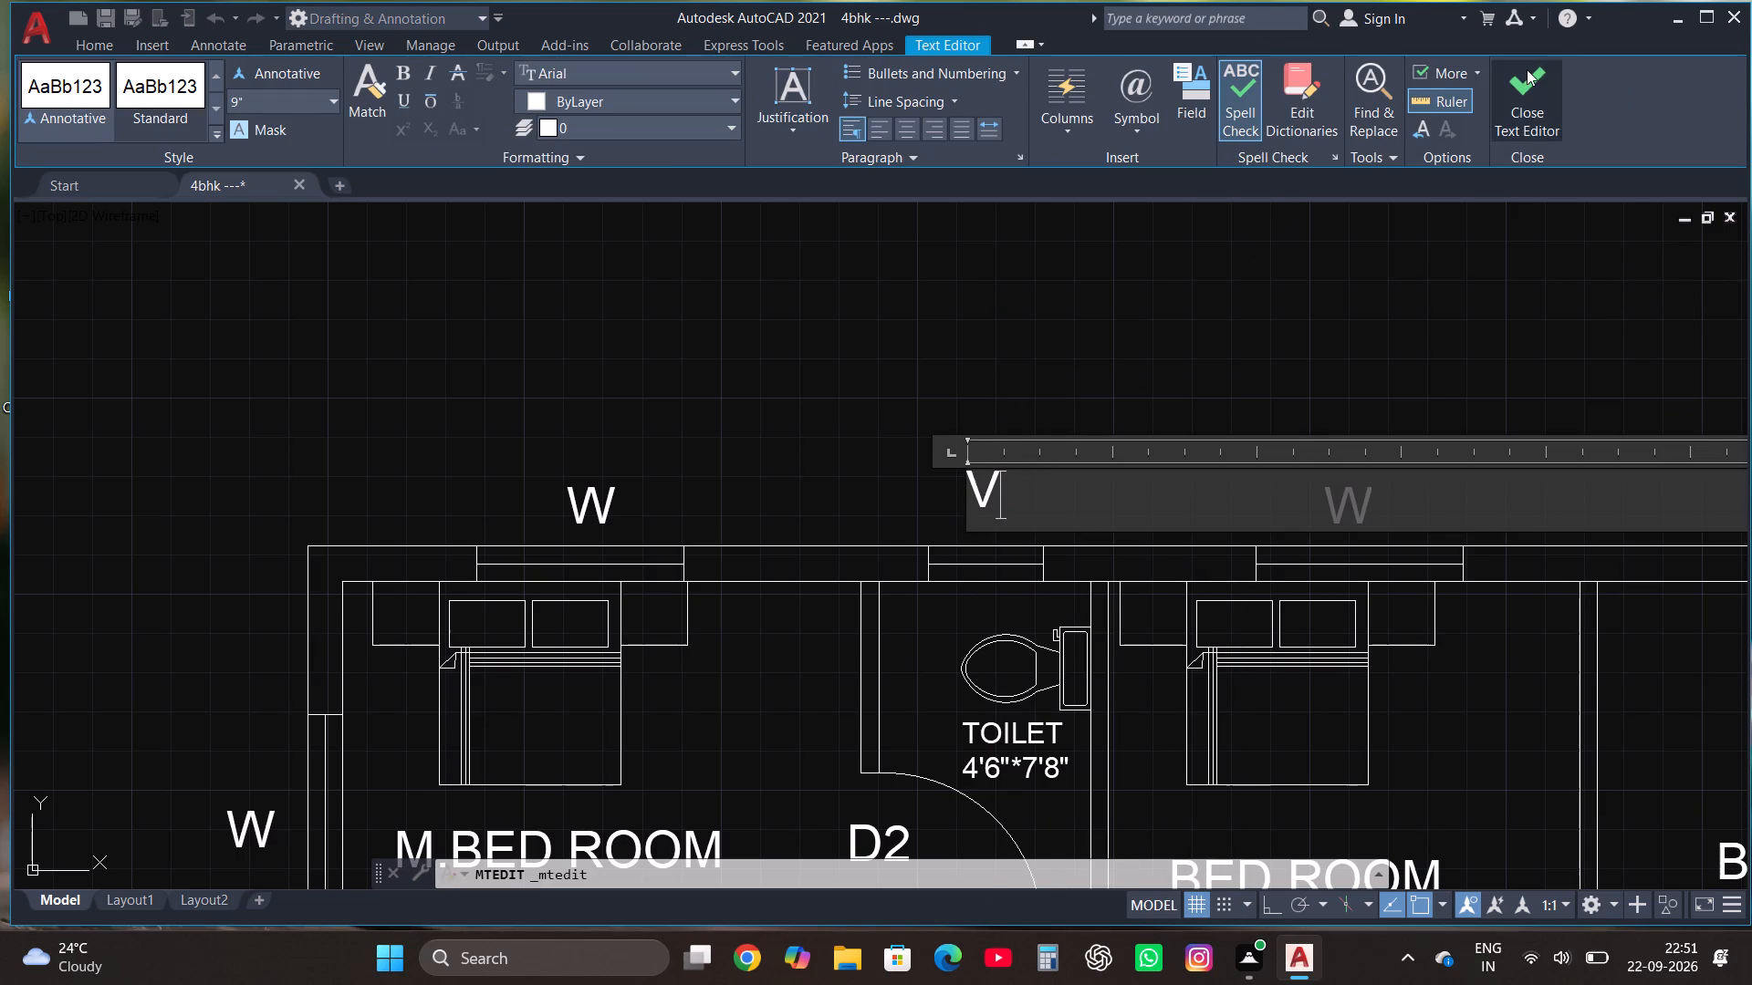
pyautogui.click(1527, 69)
# Change the door label at the M.BED ROOM entrance to D1.
pyautogui.scroll(-3, 908, 413)
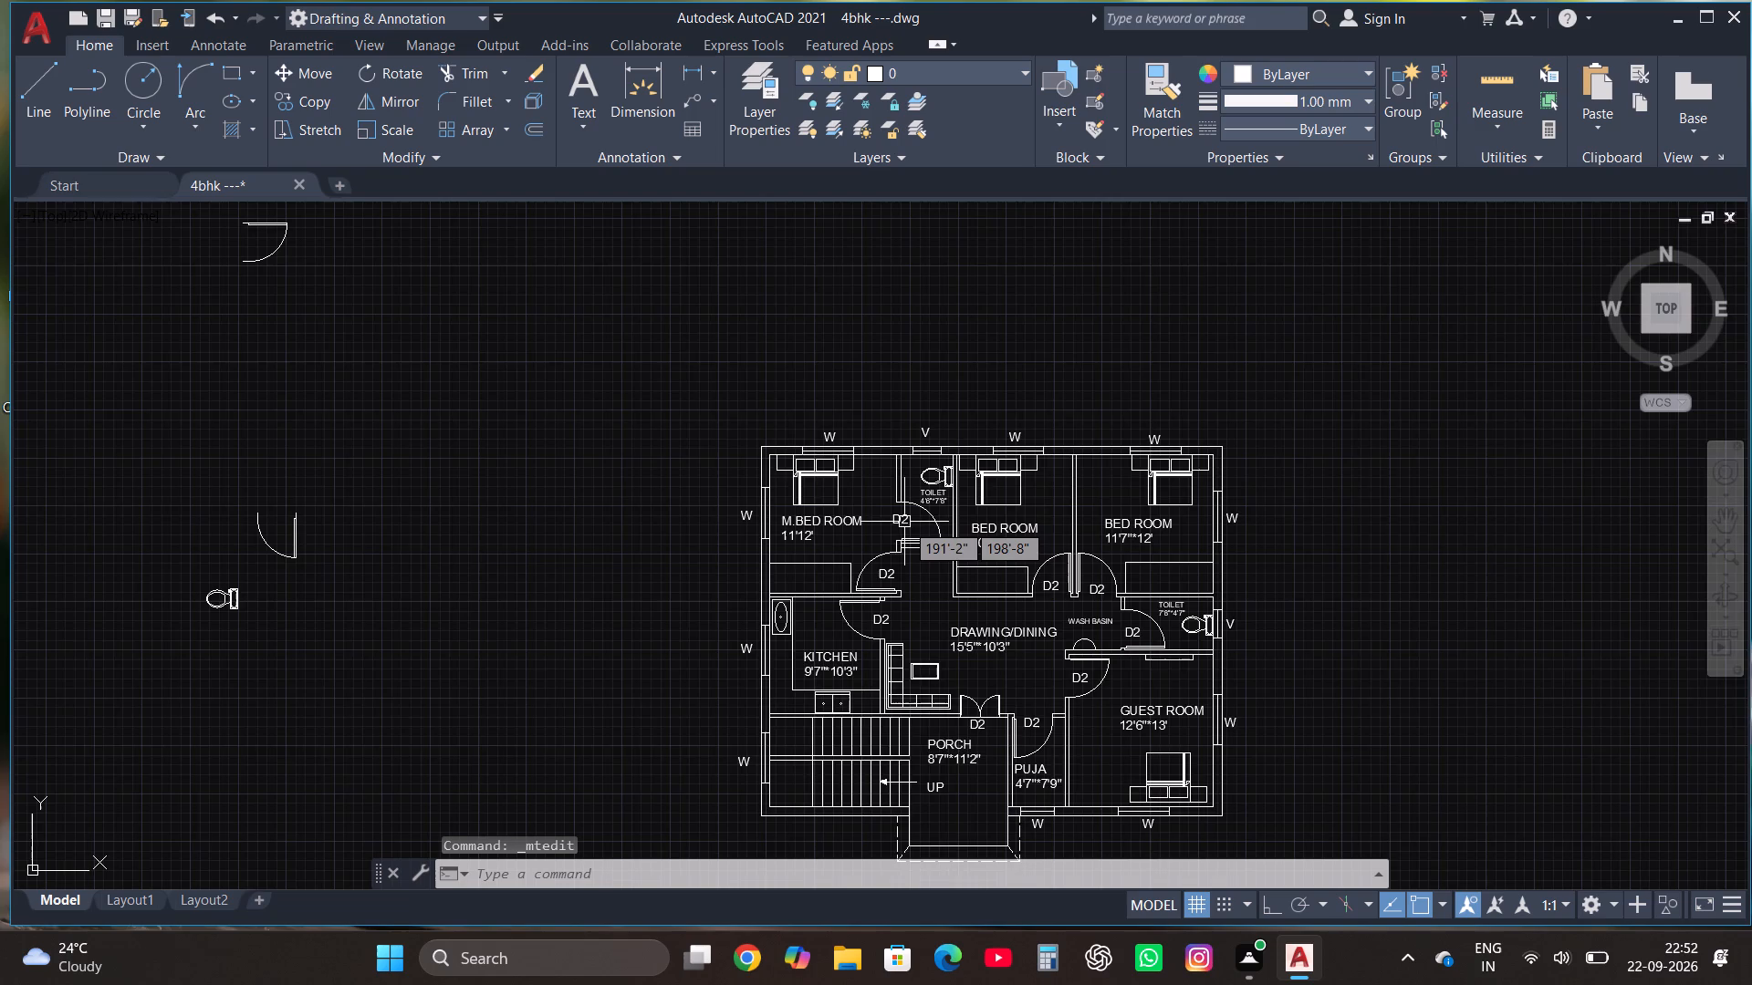
pyautogui.scroll(2, 907, 527)
pyautogui.click(854, 647)
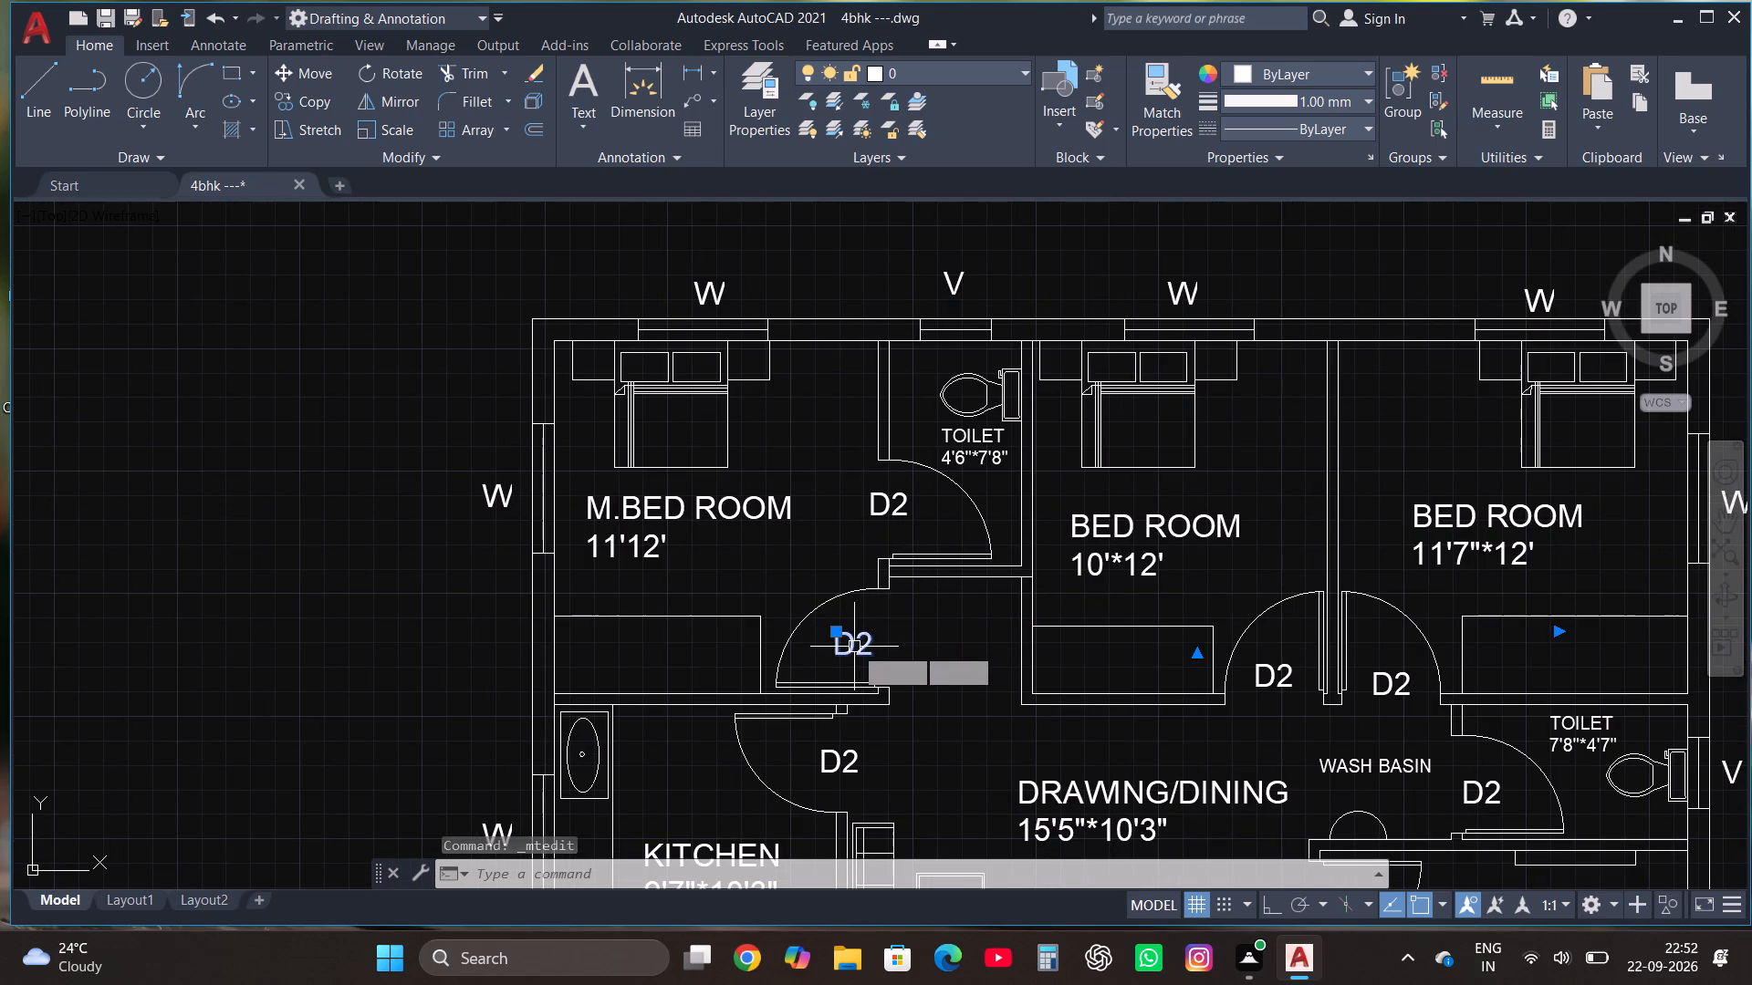
pyautogui.rightClick(852, 647)
pyautogui.click(934, 95)
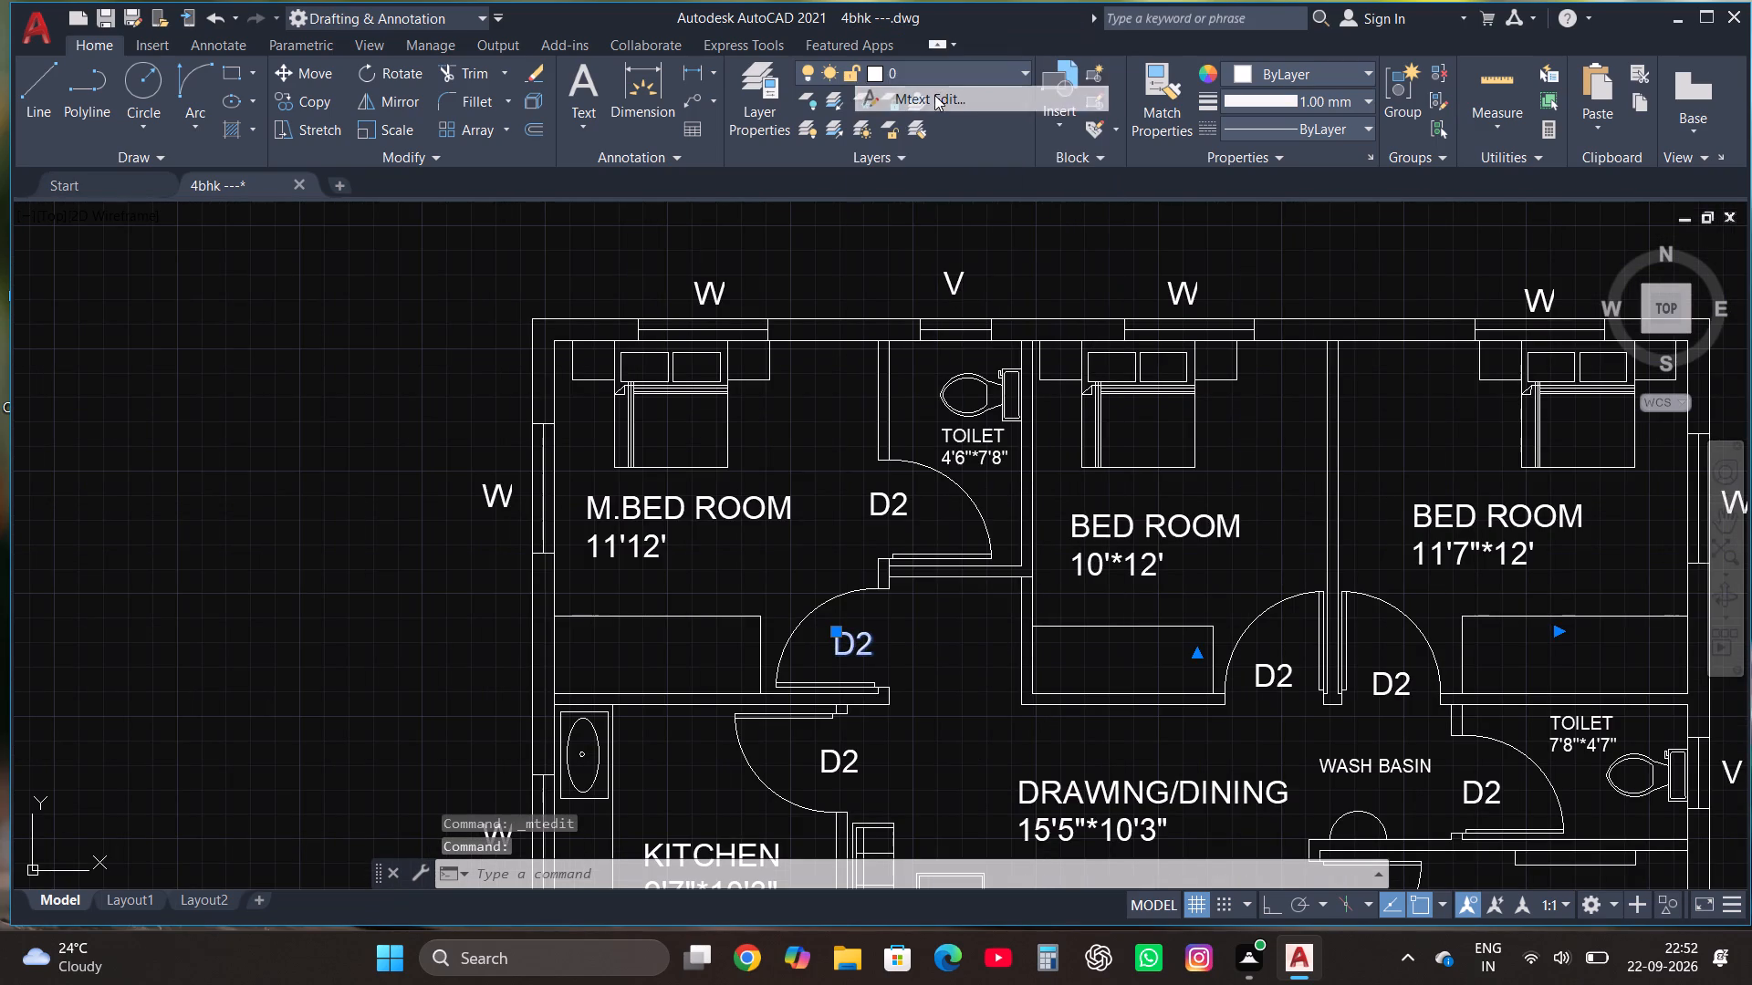
pyautogui.click(915, 658)
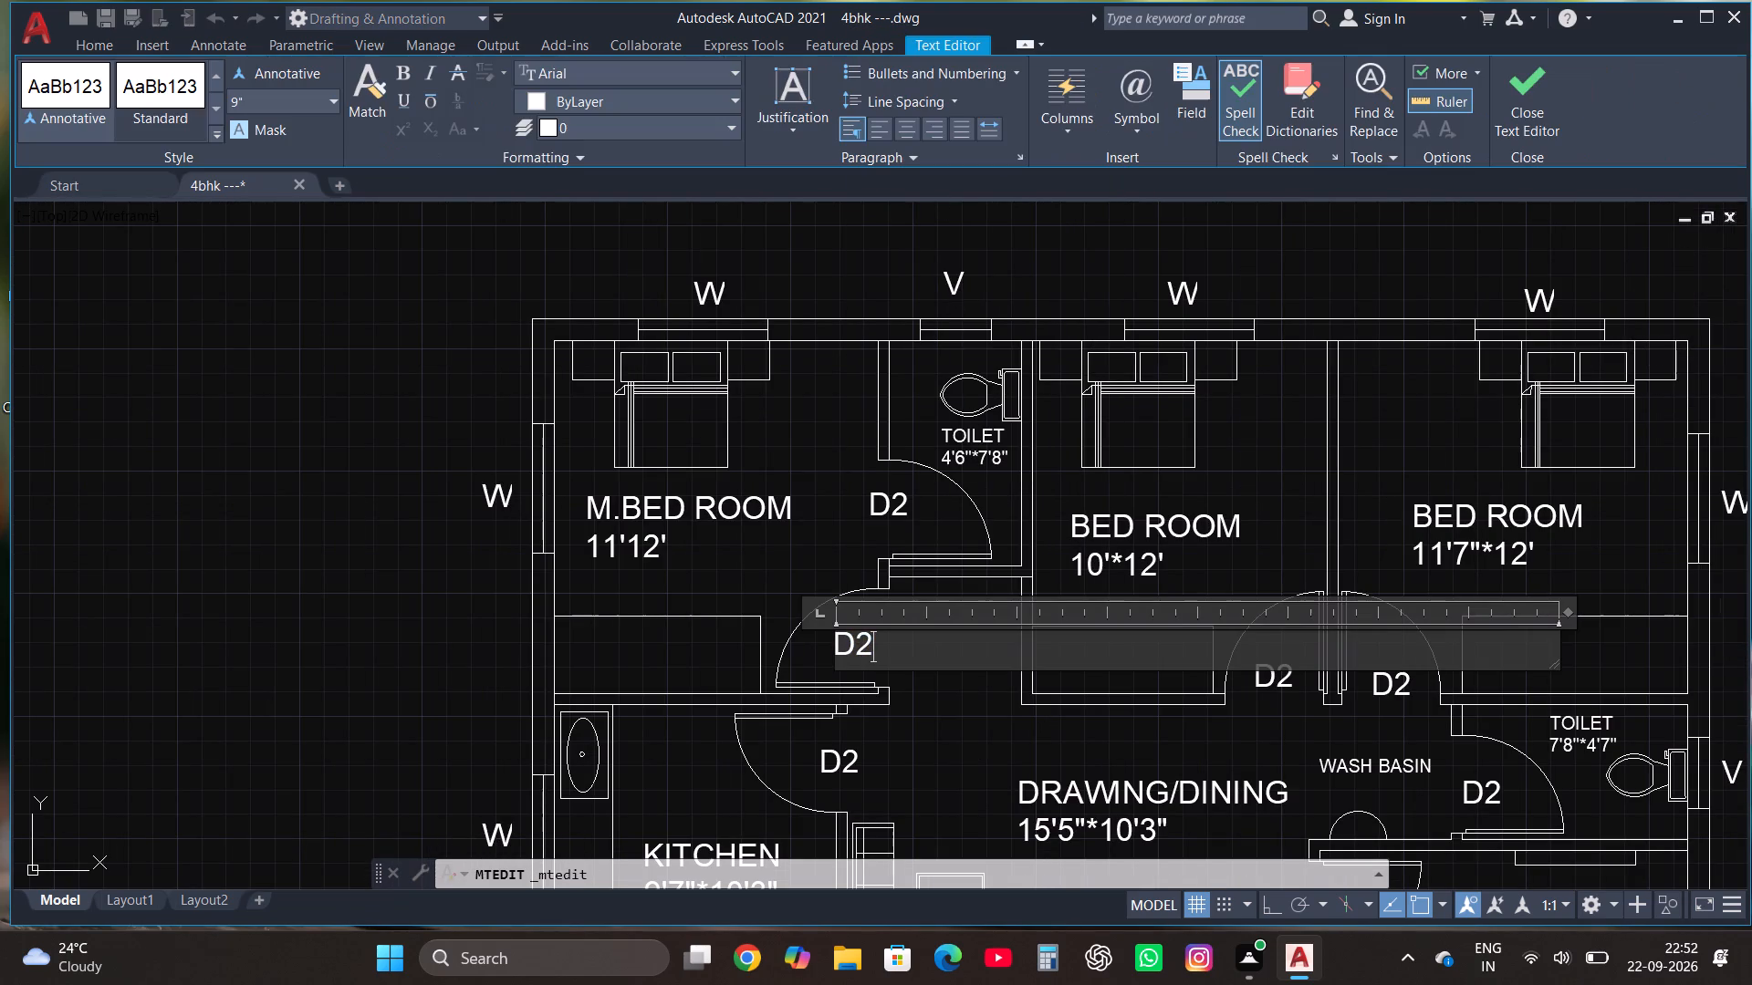
pyautogui.press('BackSpace')
pyautogui.press('1')
pyautogui.click(1529, 77)
# Change the door label at the kitchen door to D1.
pyautogui.scroll(-1, 1036, 308)
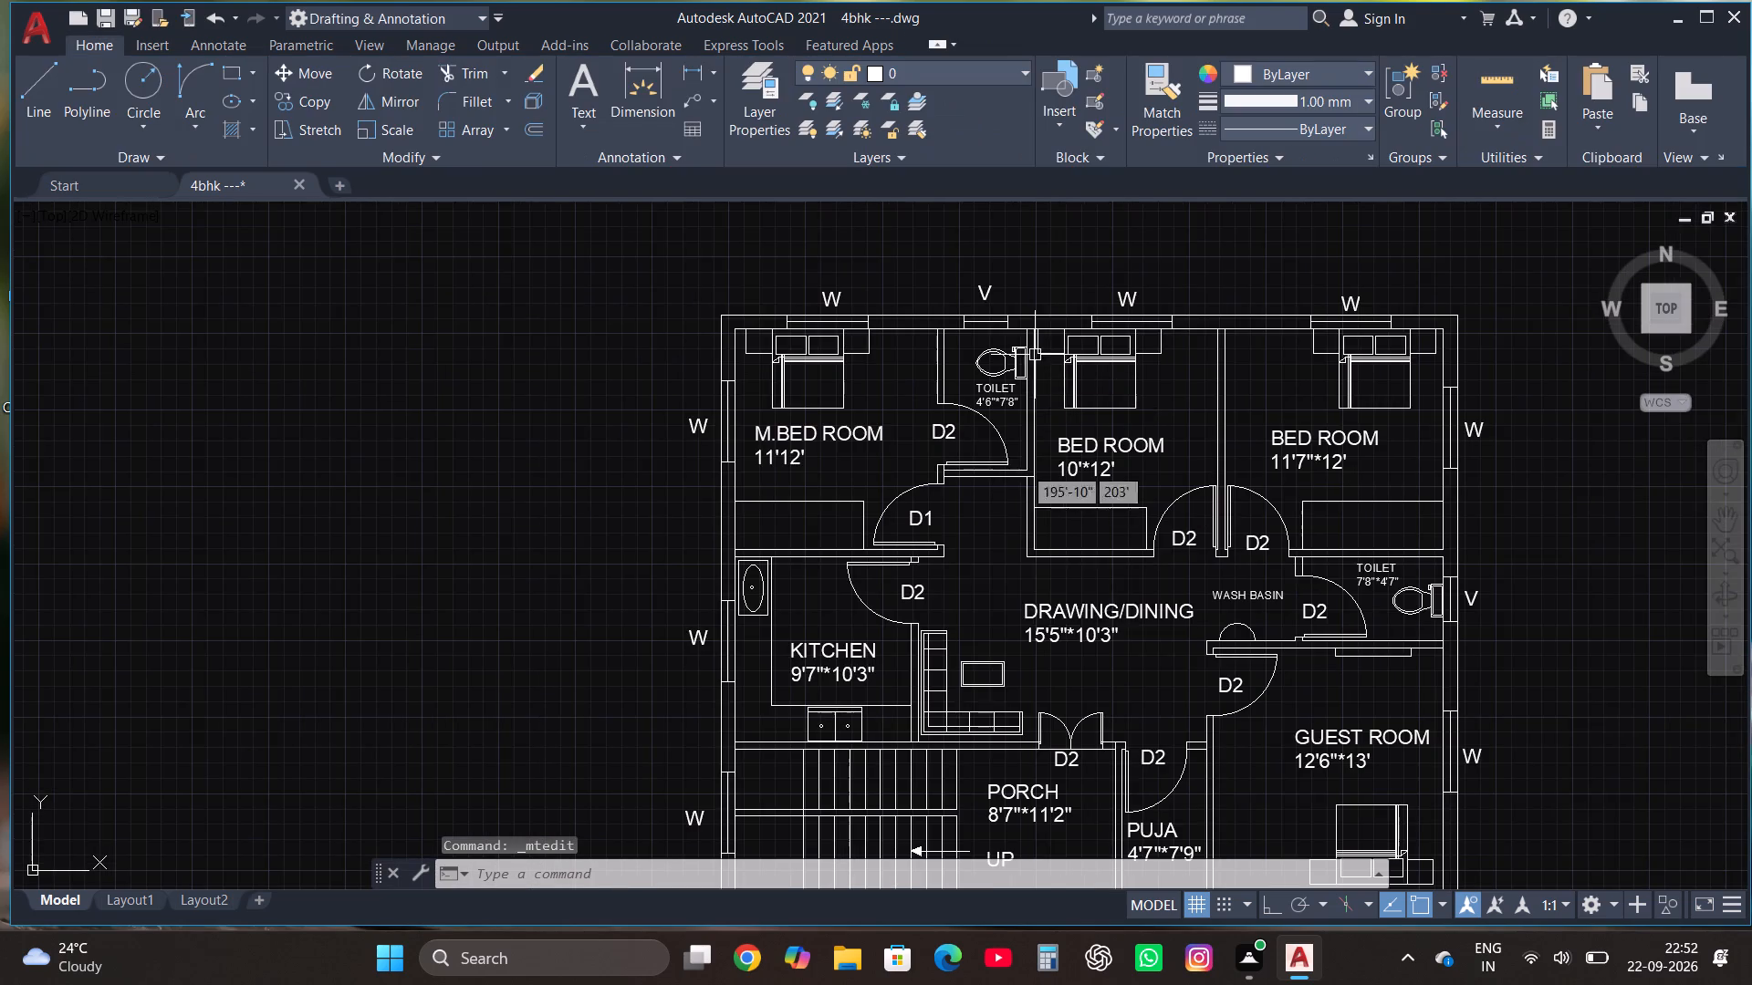
pyautogui.scroll(2, 959, 593)
pyautogui.click(863, 586)
pyautogui.rightClick(861, 586)
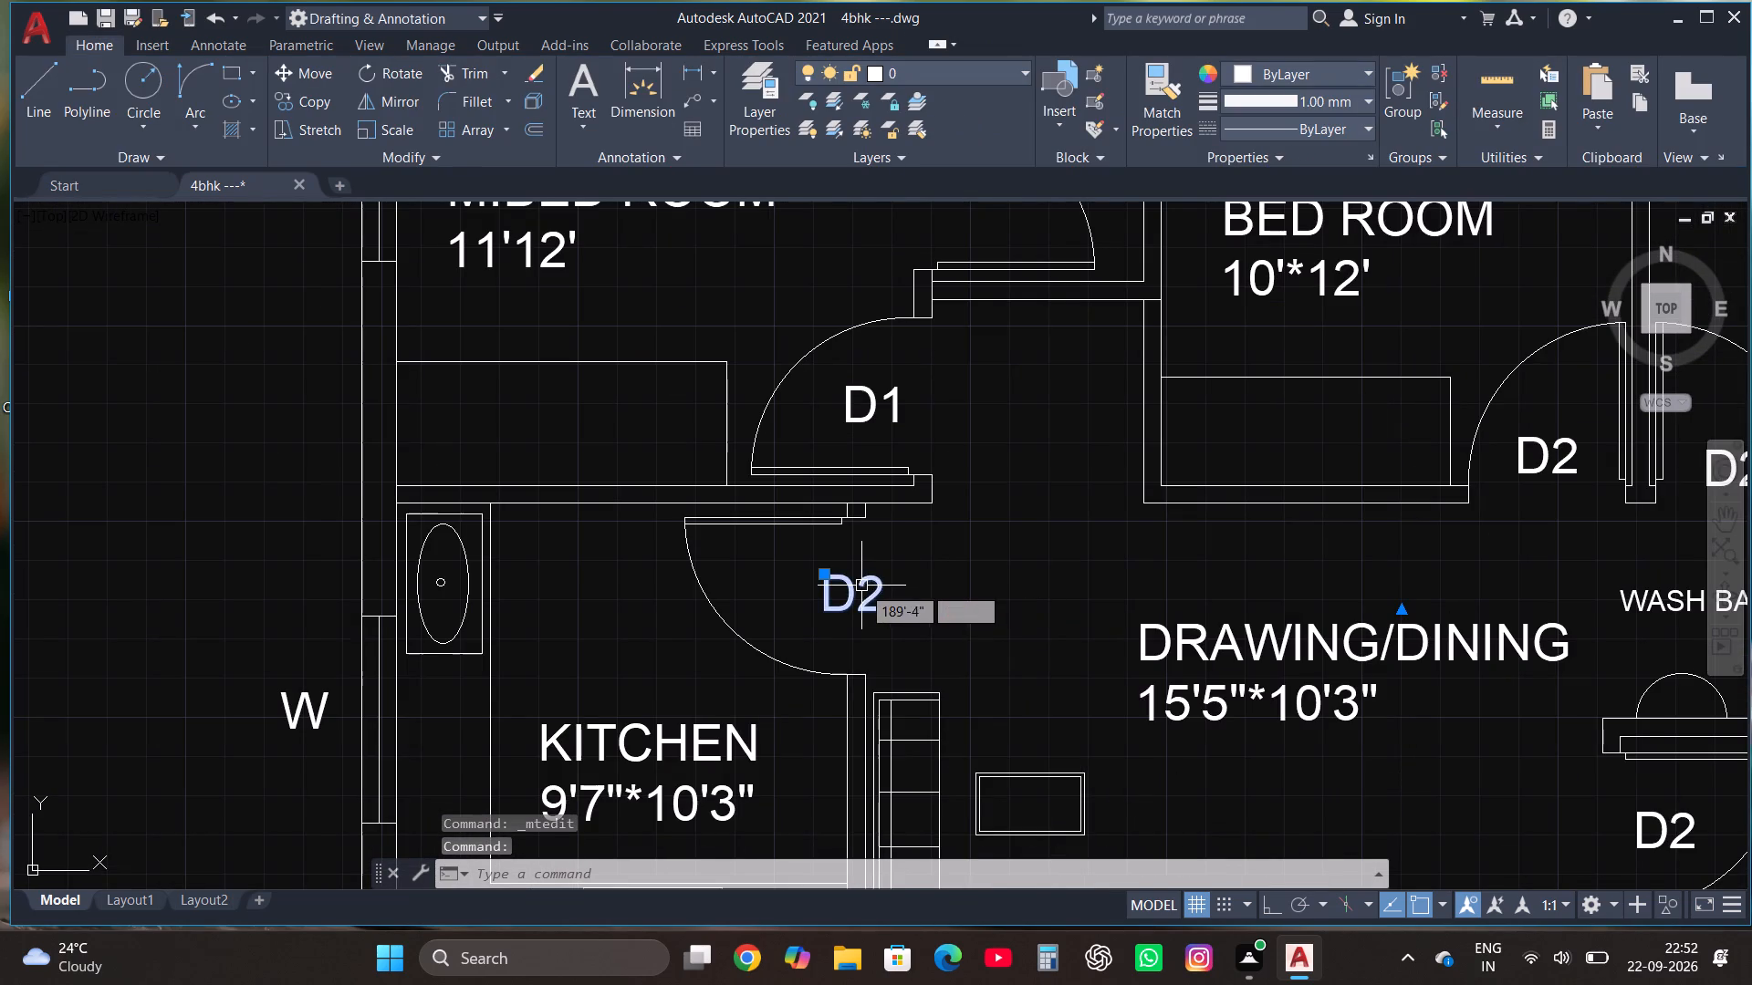
pyautogui.click(947, 368)
pyautogui.click(964, 378)
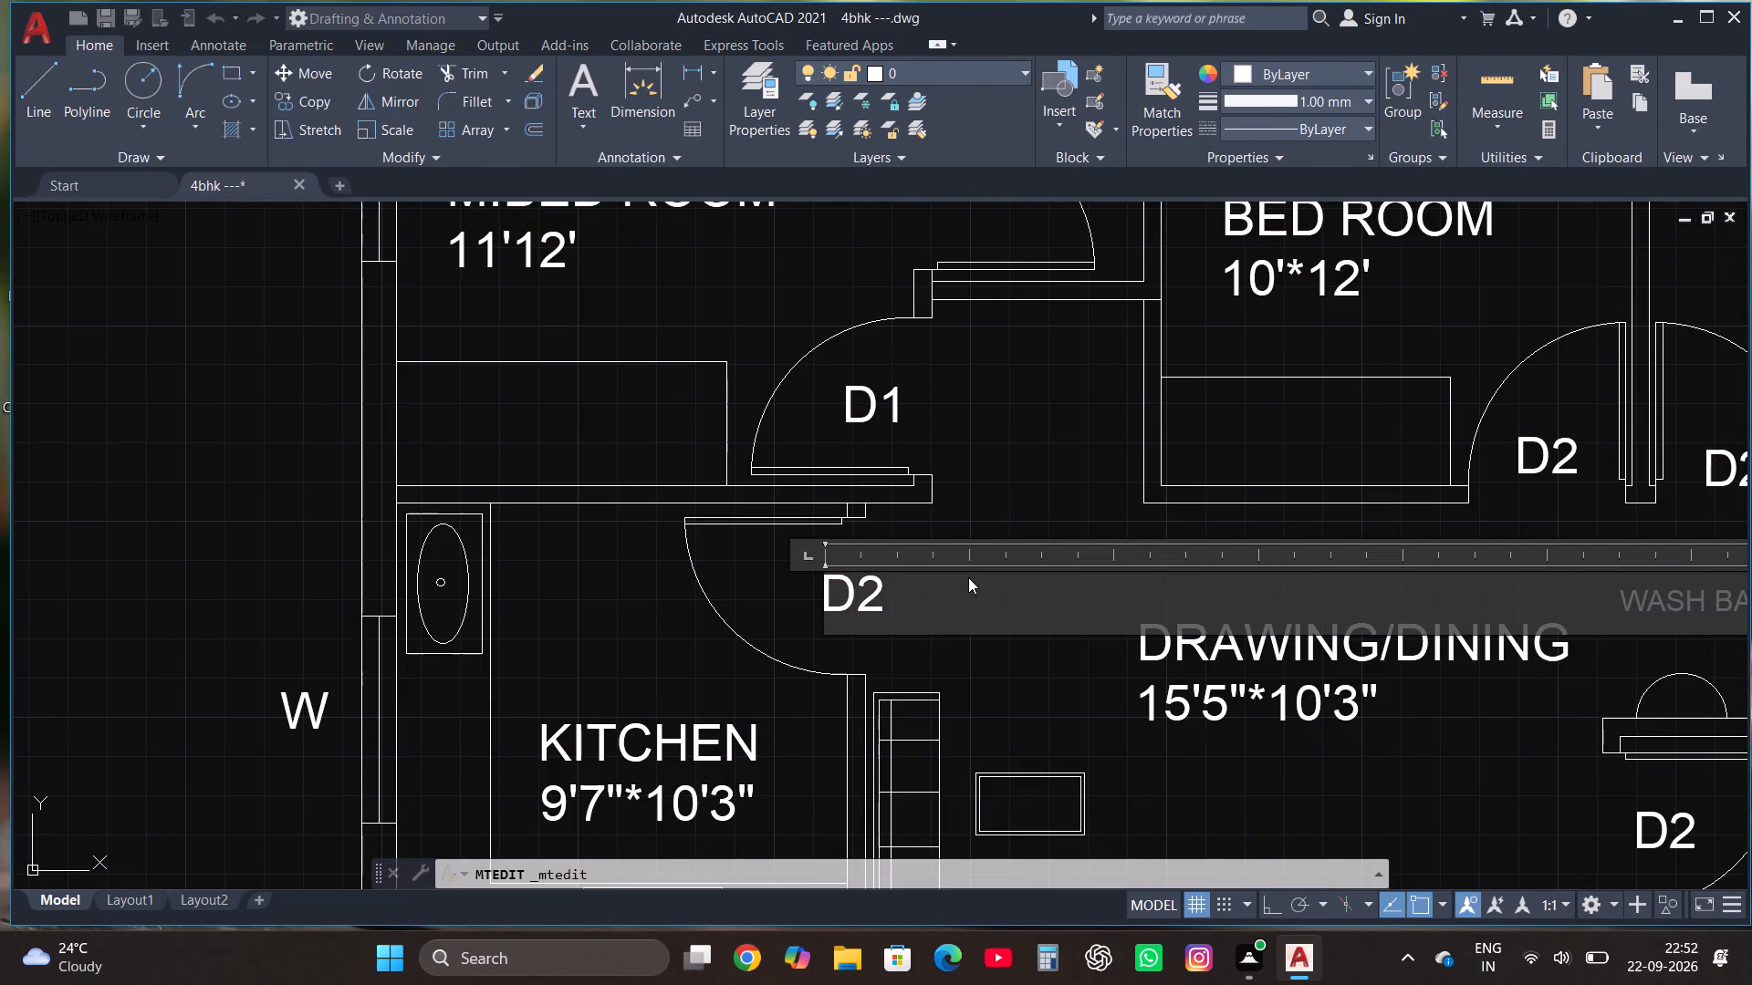
pyautogui.click(968, 577)
pyautogui.press('BackSpace')
pyautogui.press('1')
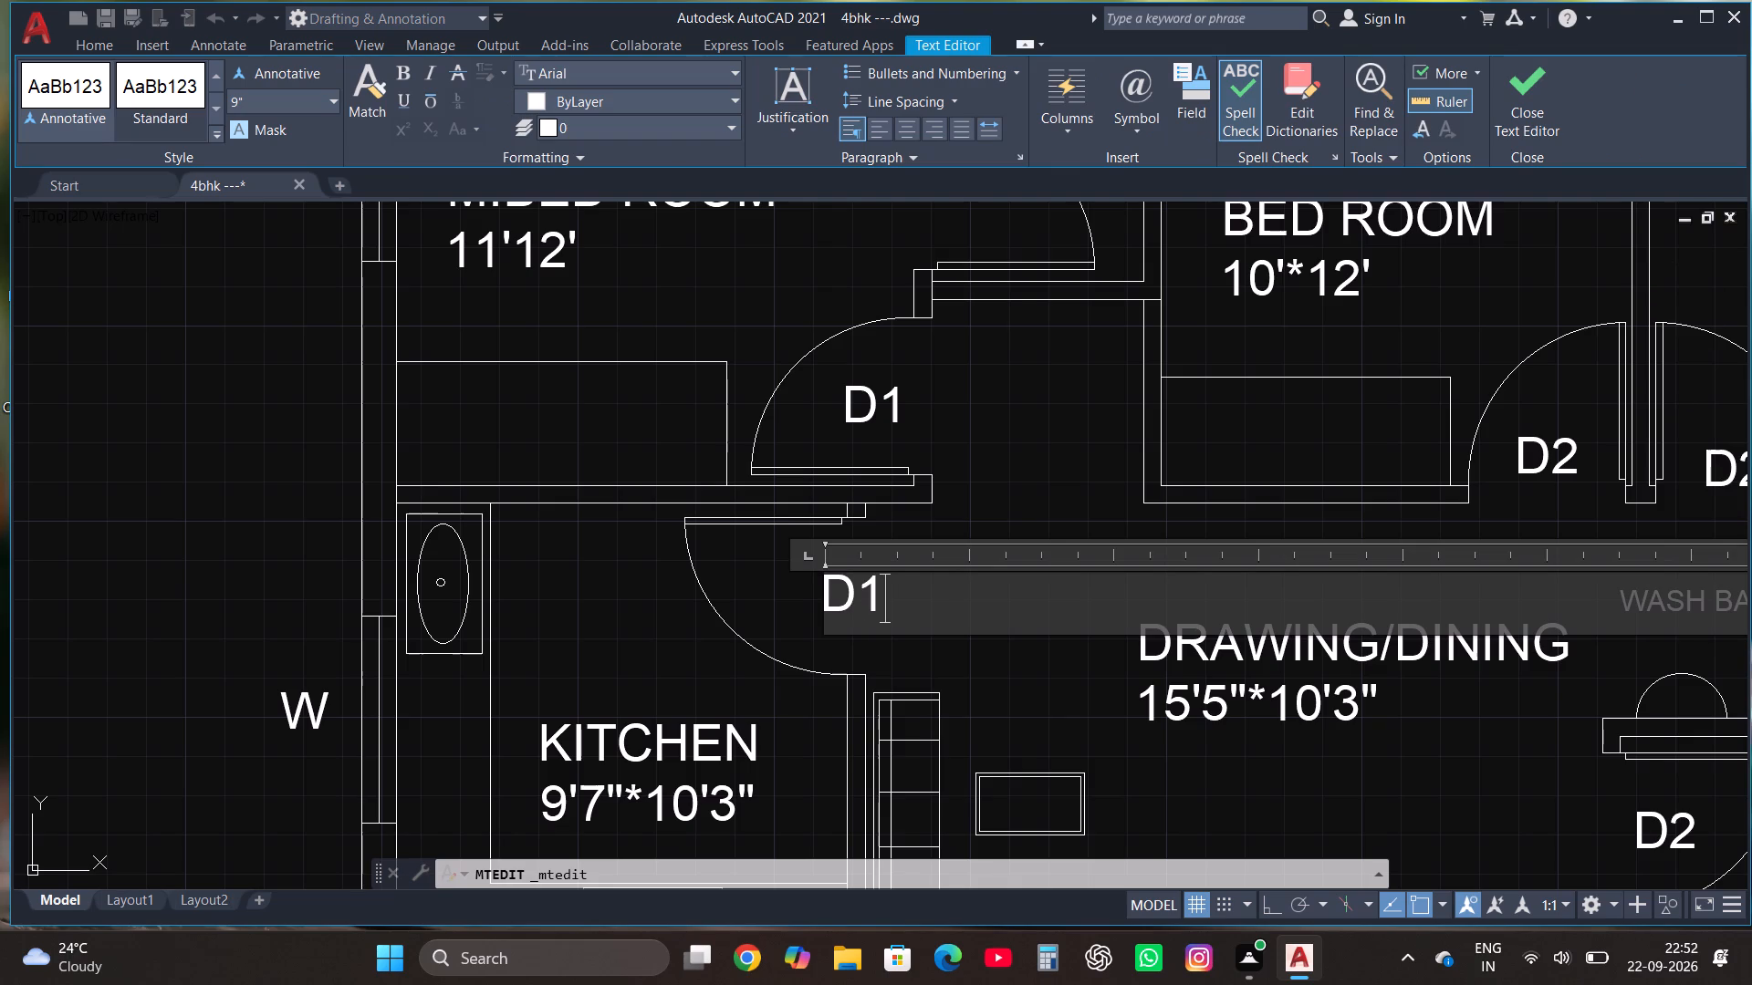
pyautogui.click(1510, 100)
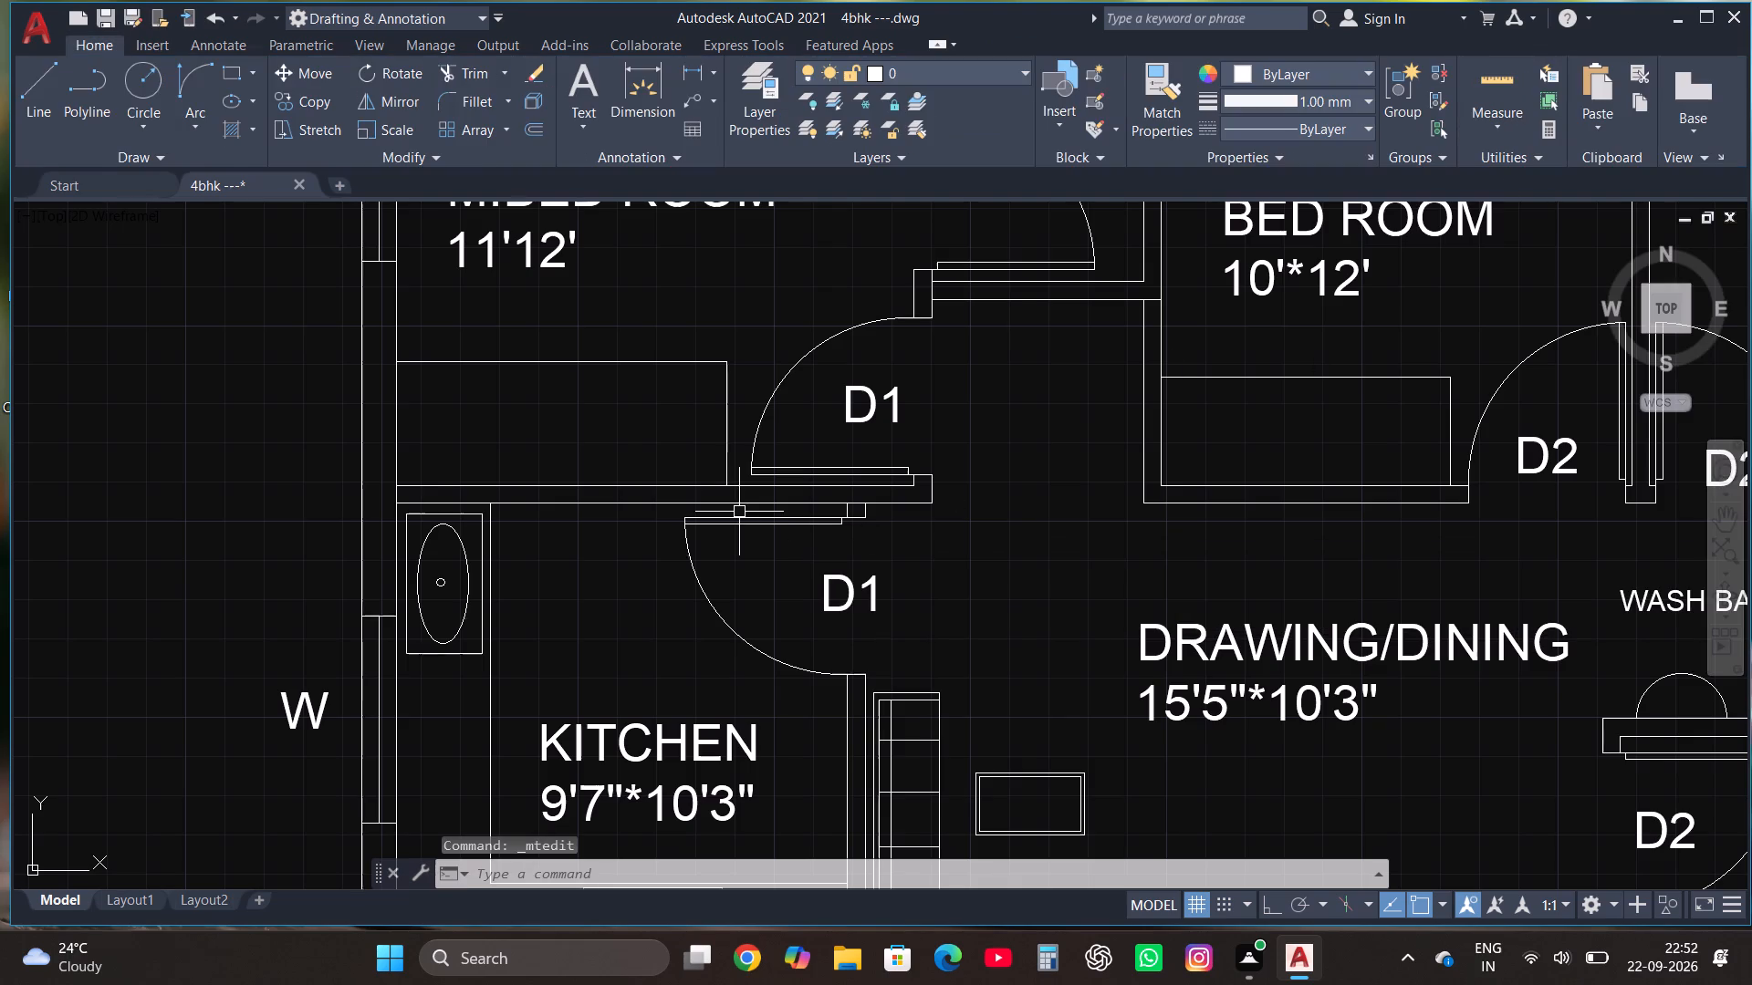
# Change the label of the double door between the porch and the DRAWING/DINING room to D.
pyautogui.scroll(-2, 734, 508)
pyautogui.scroll(2, 942, 722)
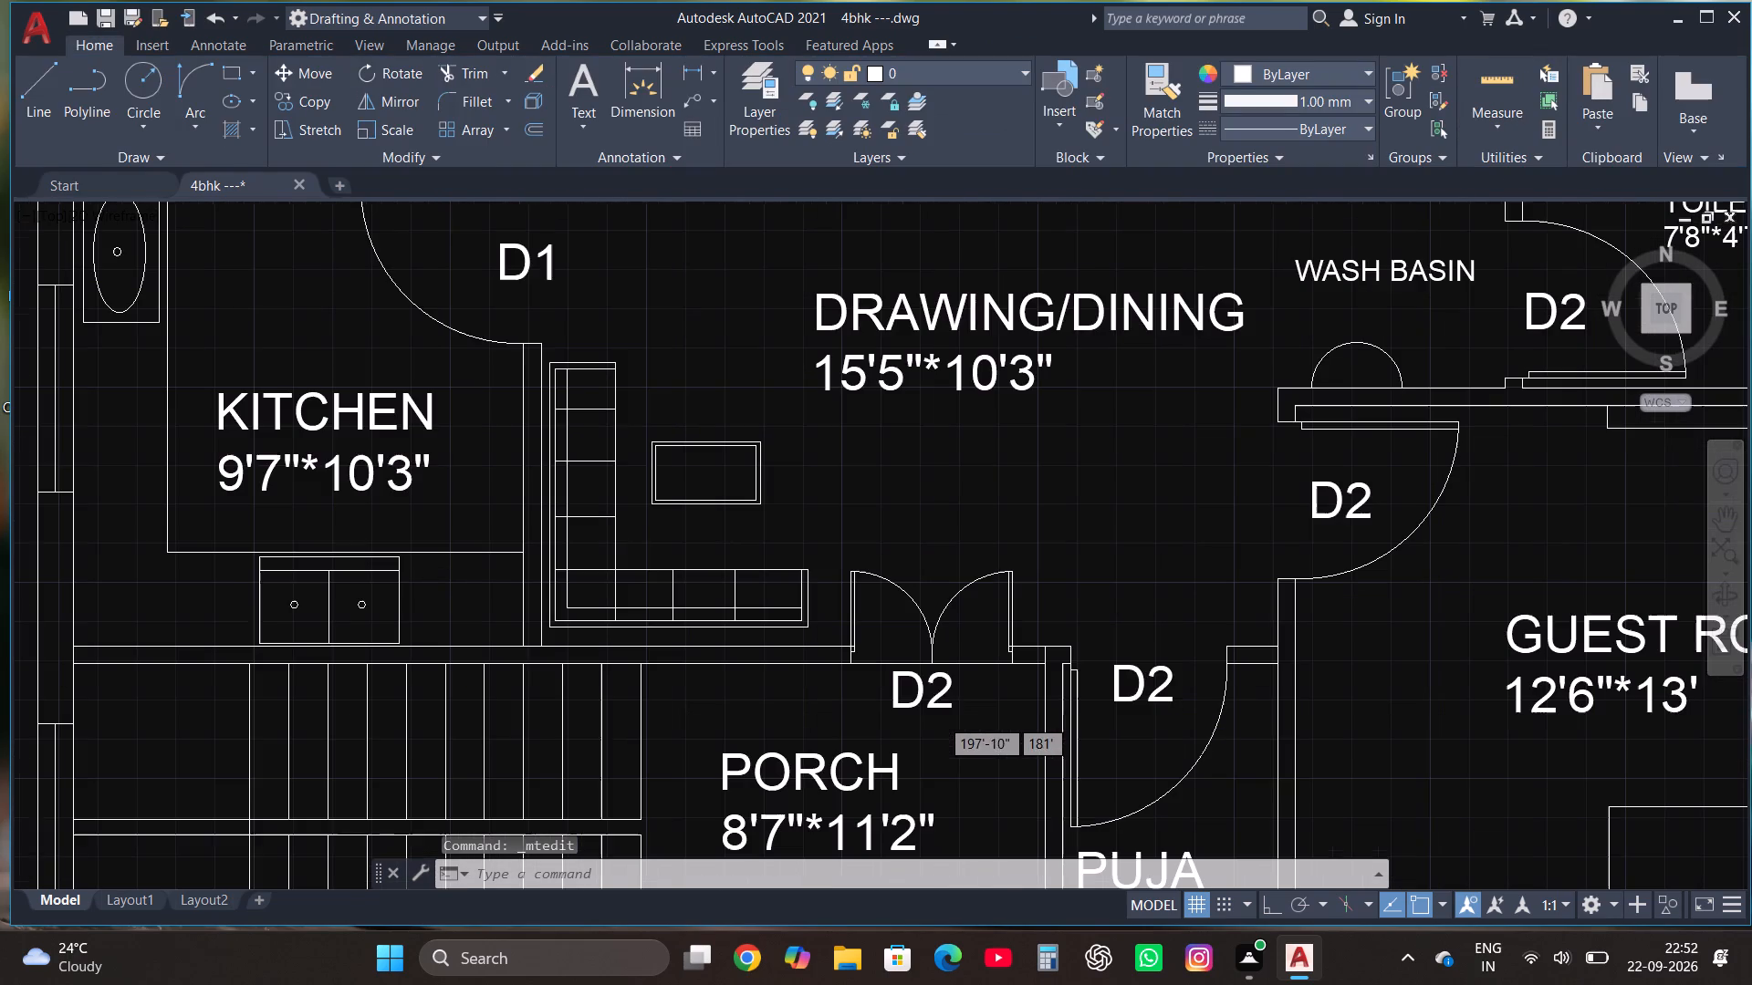
pyautogui.click(910, 682)
pyautogui.rightClick(909, 682)
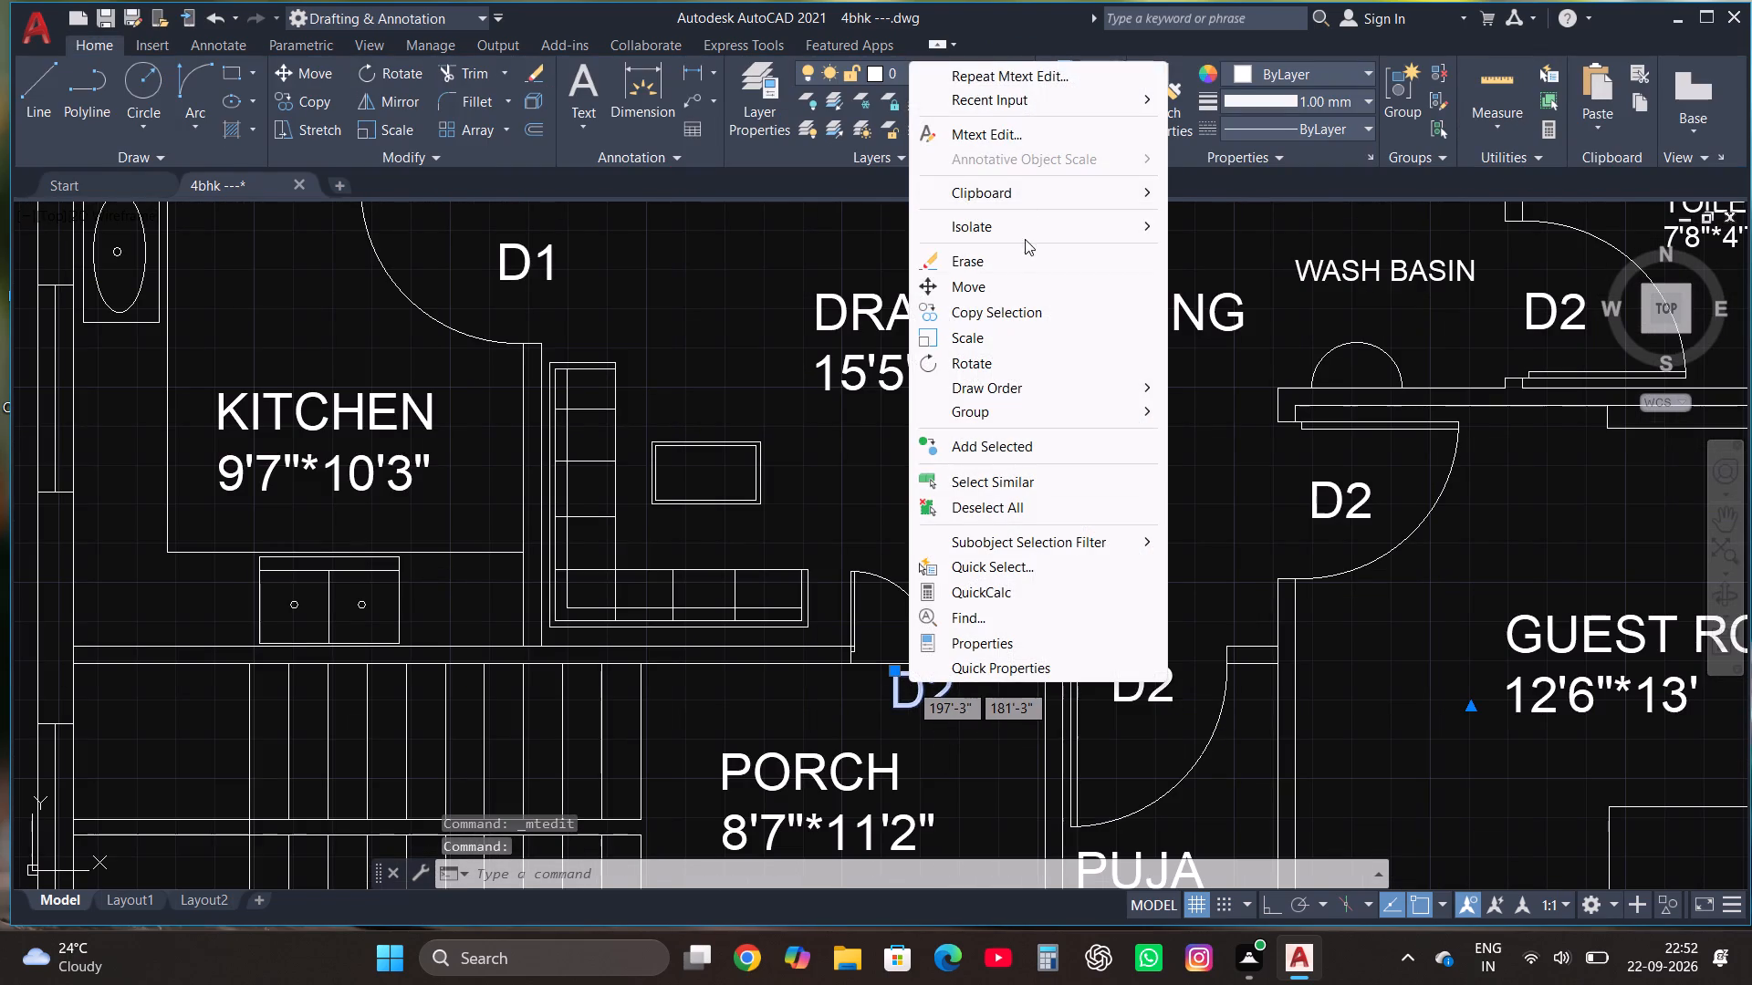
pyautogui.click(1001, 131)
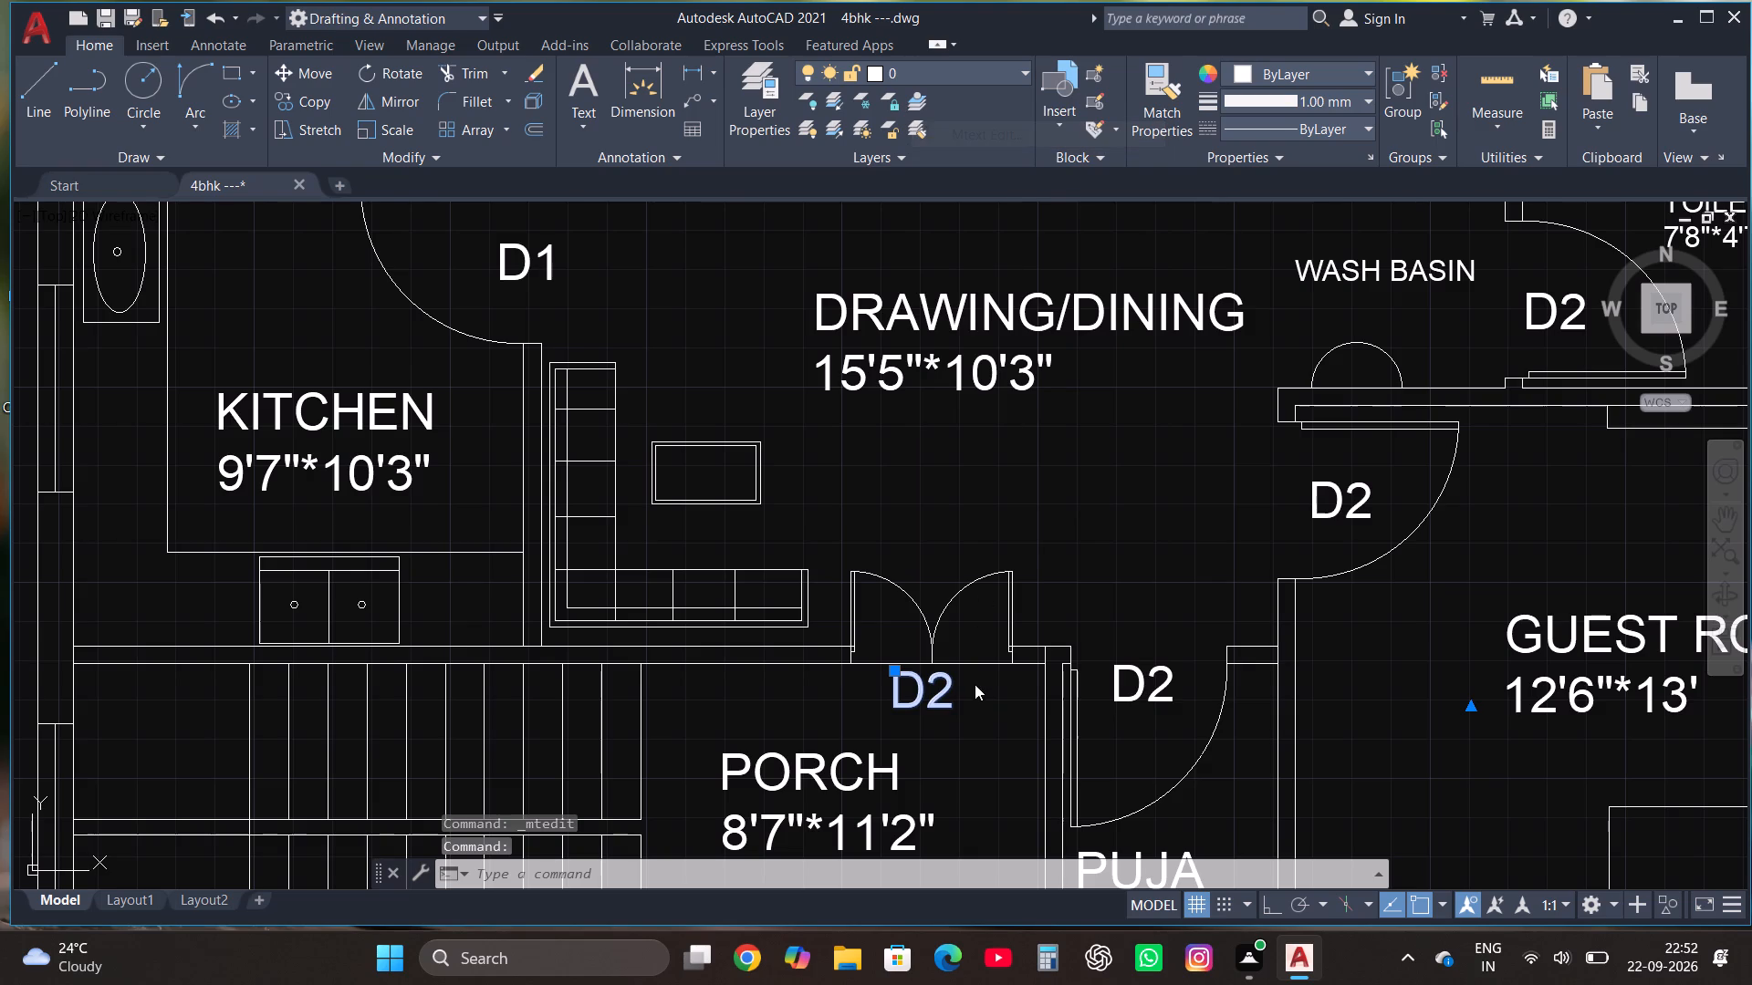
pyautogui.click(972, 685)
pyautogui.press('BackSpace')
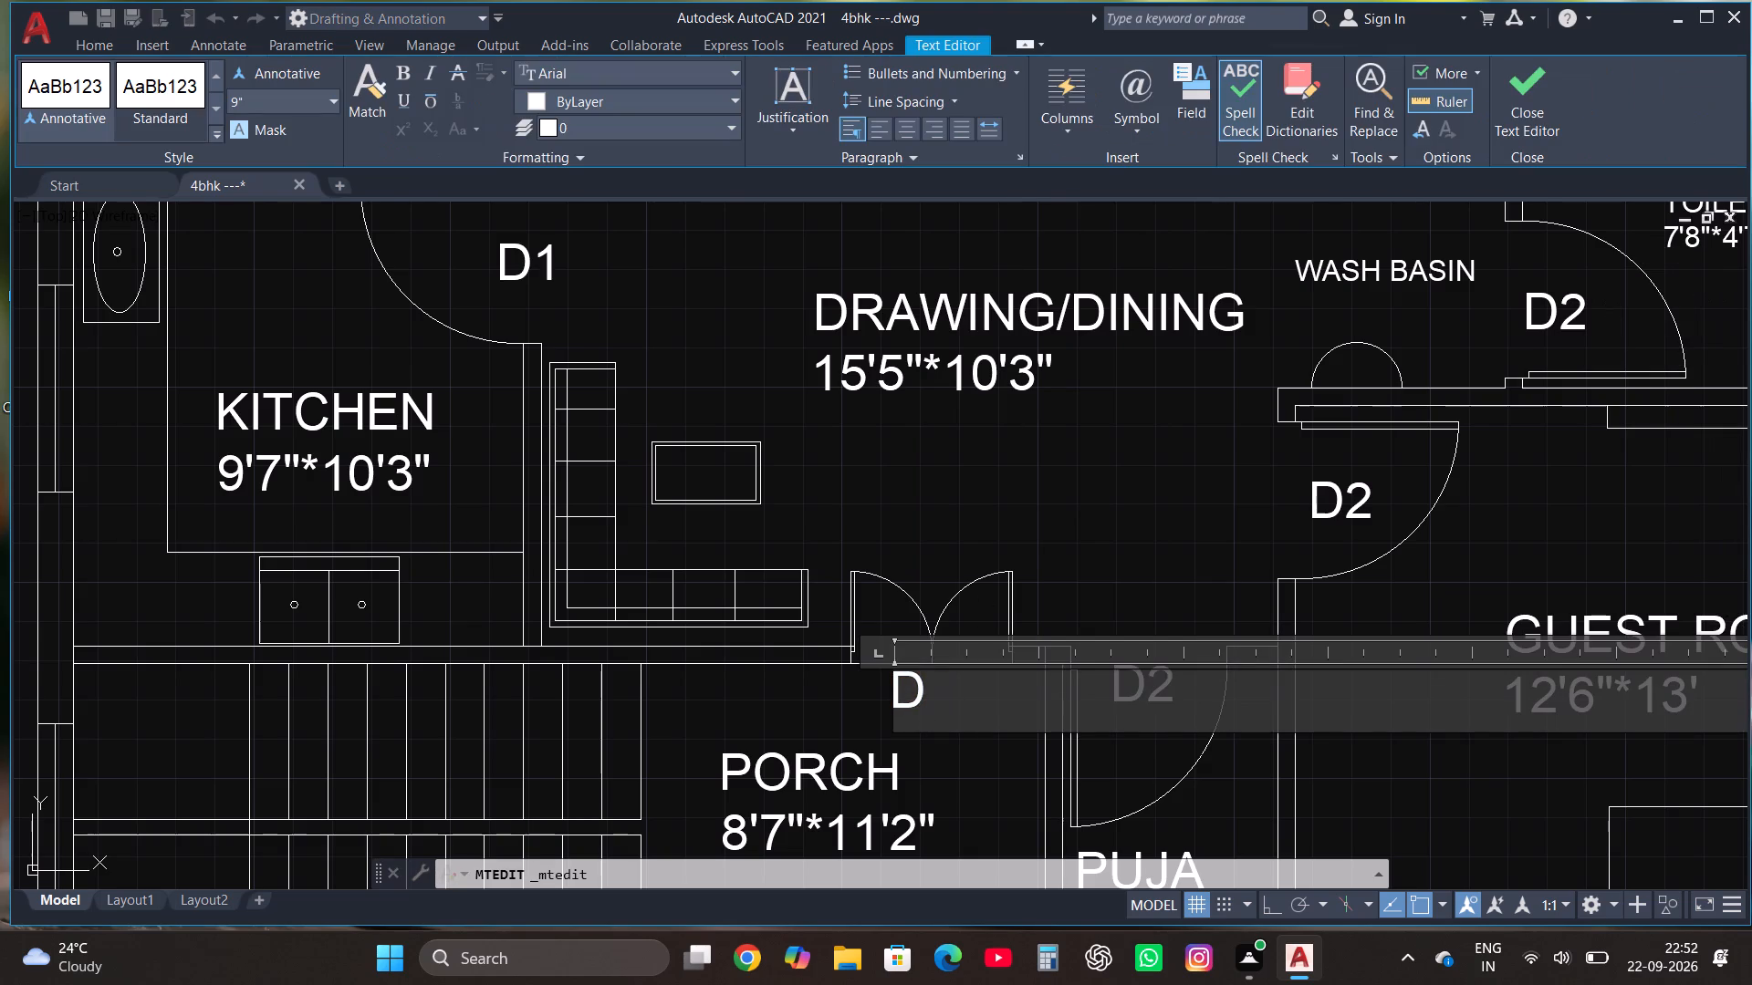
pyautogui.click(1519, 87)
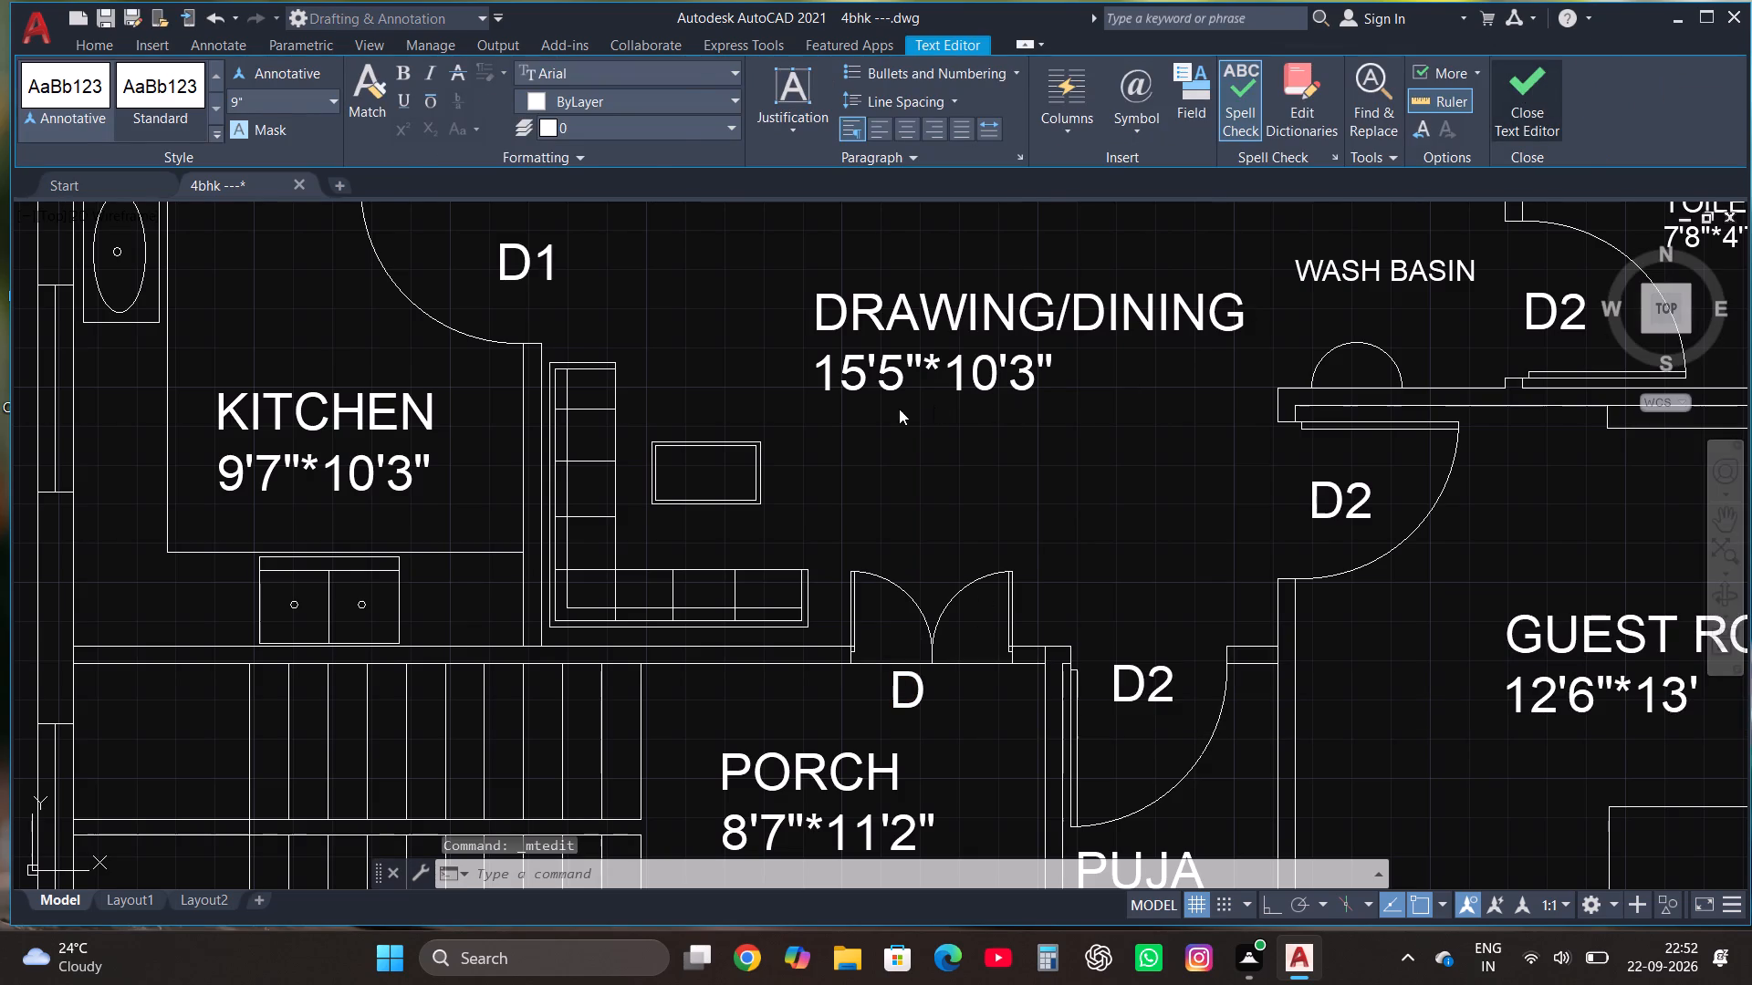
# Change the door label at the guest room door to D1.
pyautogui.click(1307, 499)
pyautogui.click(1327, 512)
pyautogui.click(1319, 501)
pyautogui.rightClick(1316, 501)
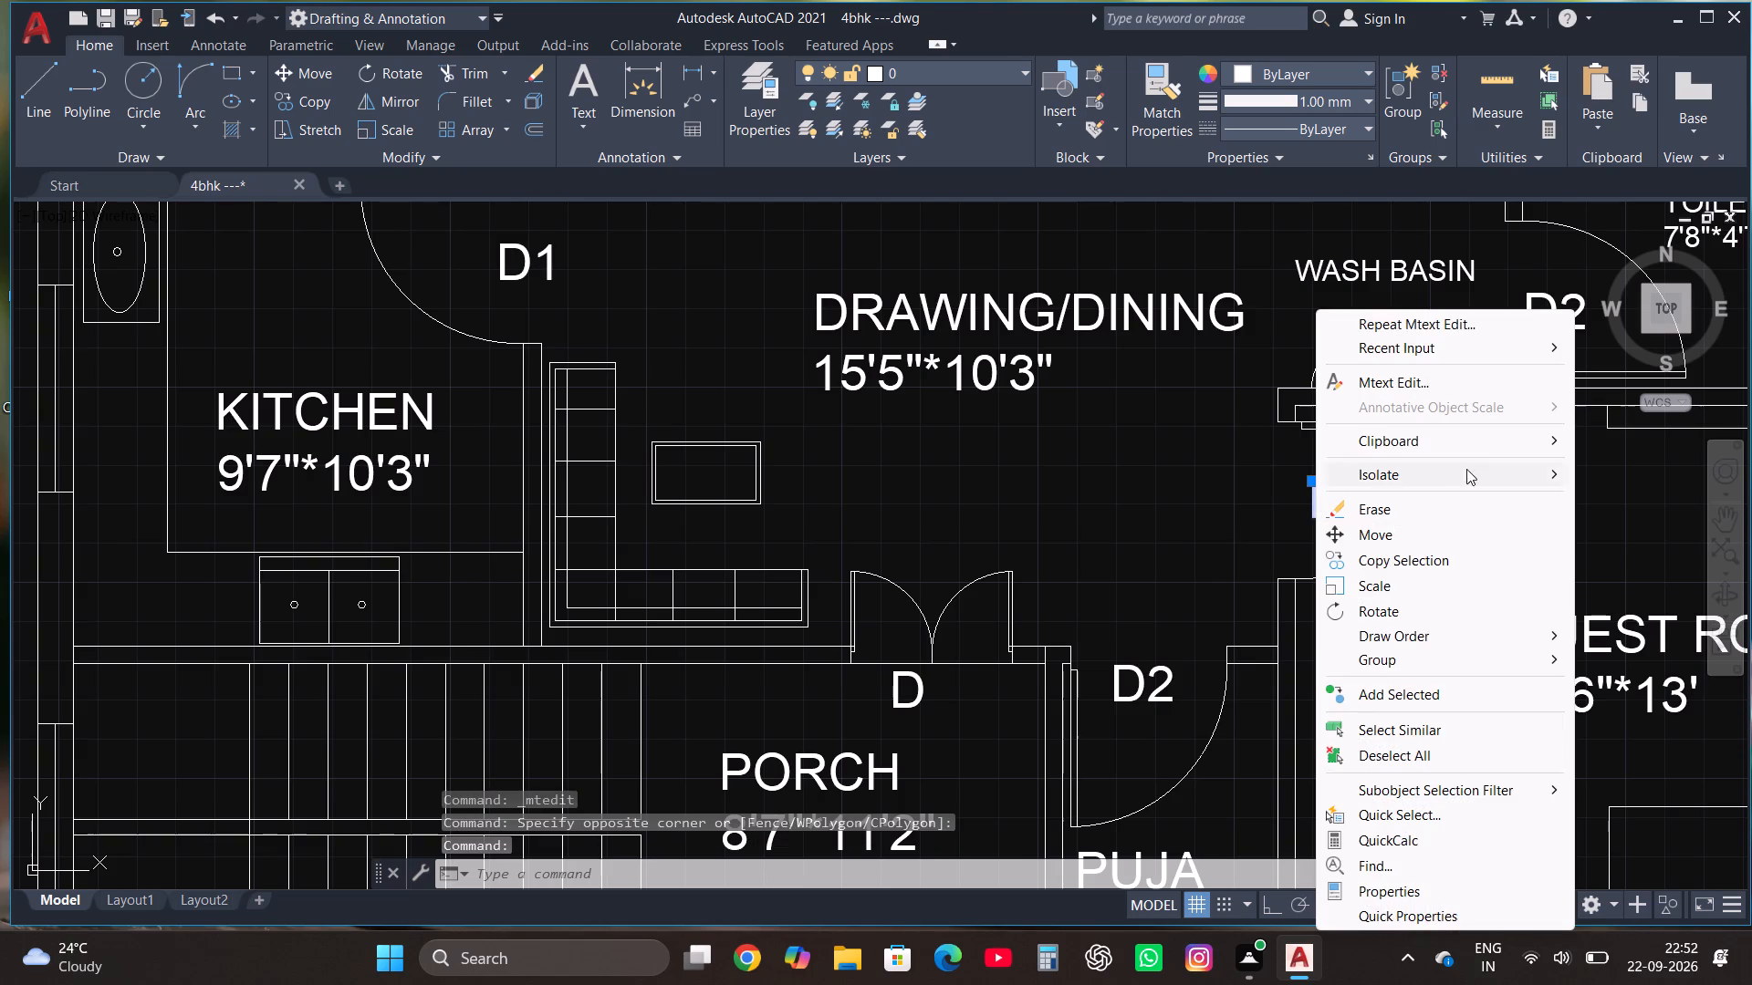
pyautogui.click(1452, 384)
pyautogui.scroll(-1, 1131, 501)
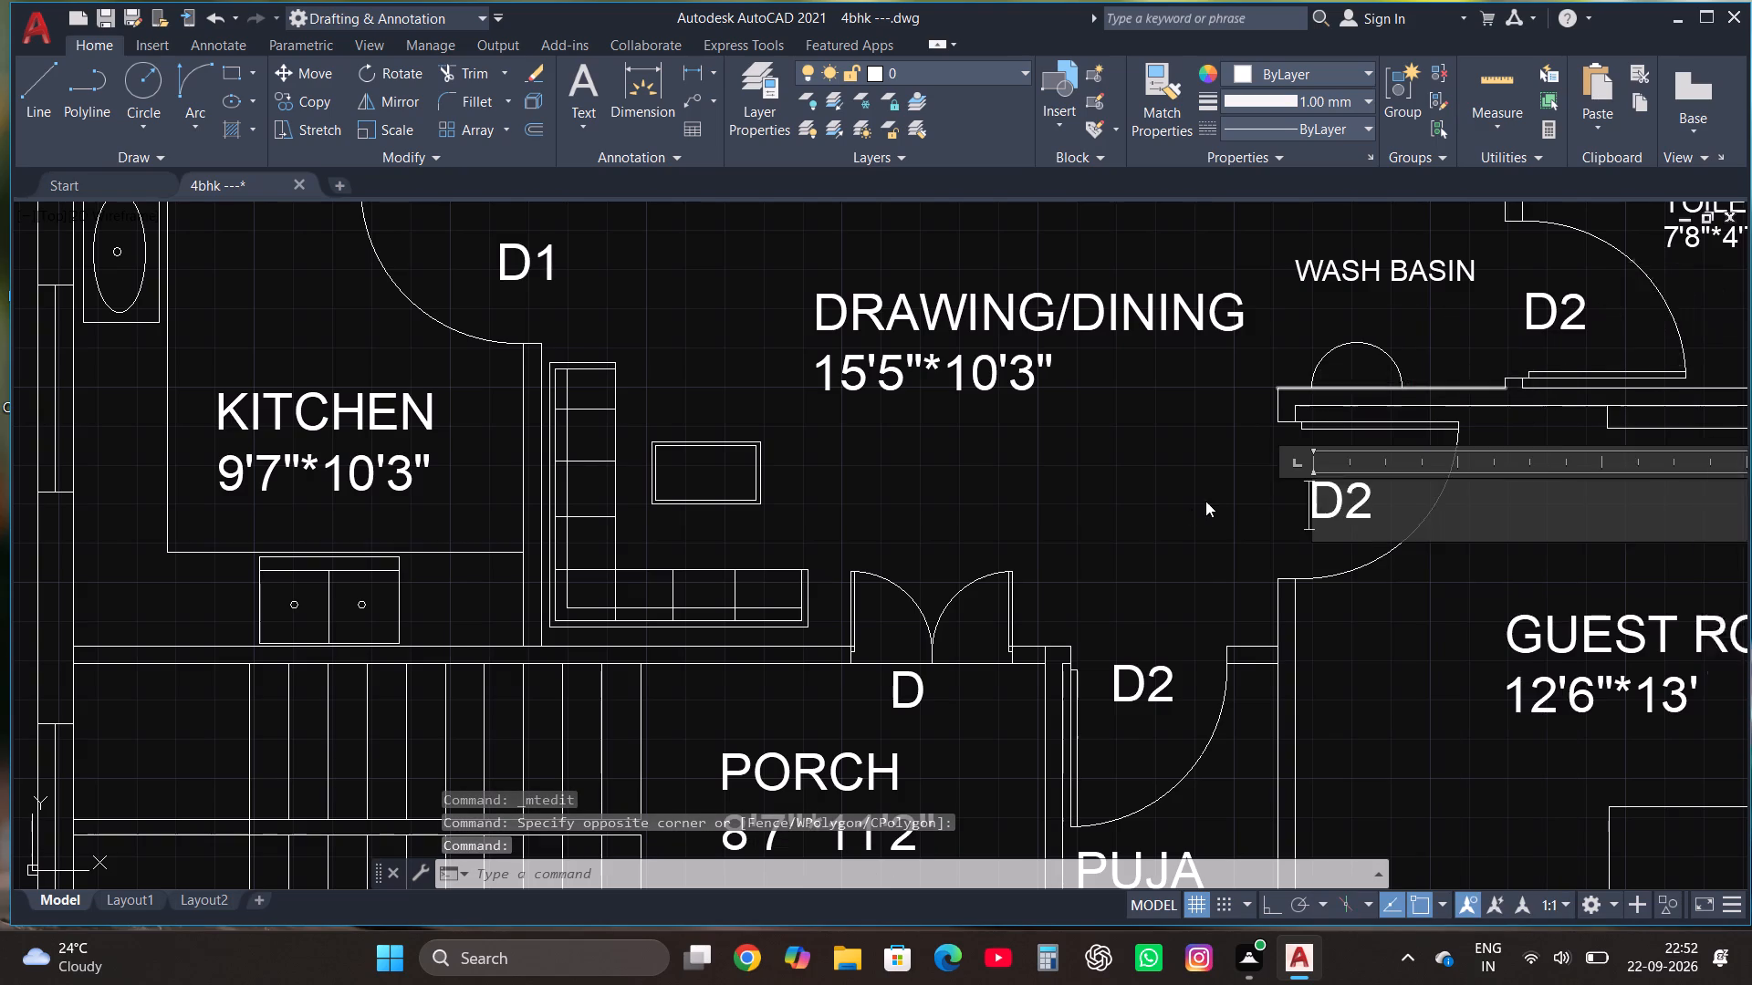
pyautogui.scroll(-1, 1212, 503)
pyautogui.scroll(3, 1261, 497)
pyautogui.click(1261, 516)
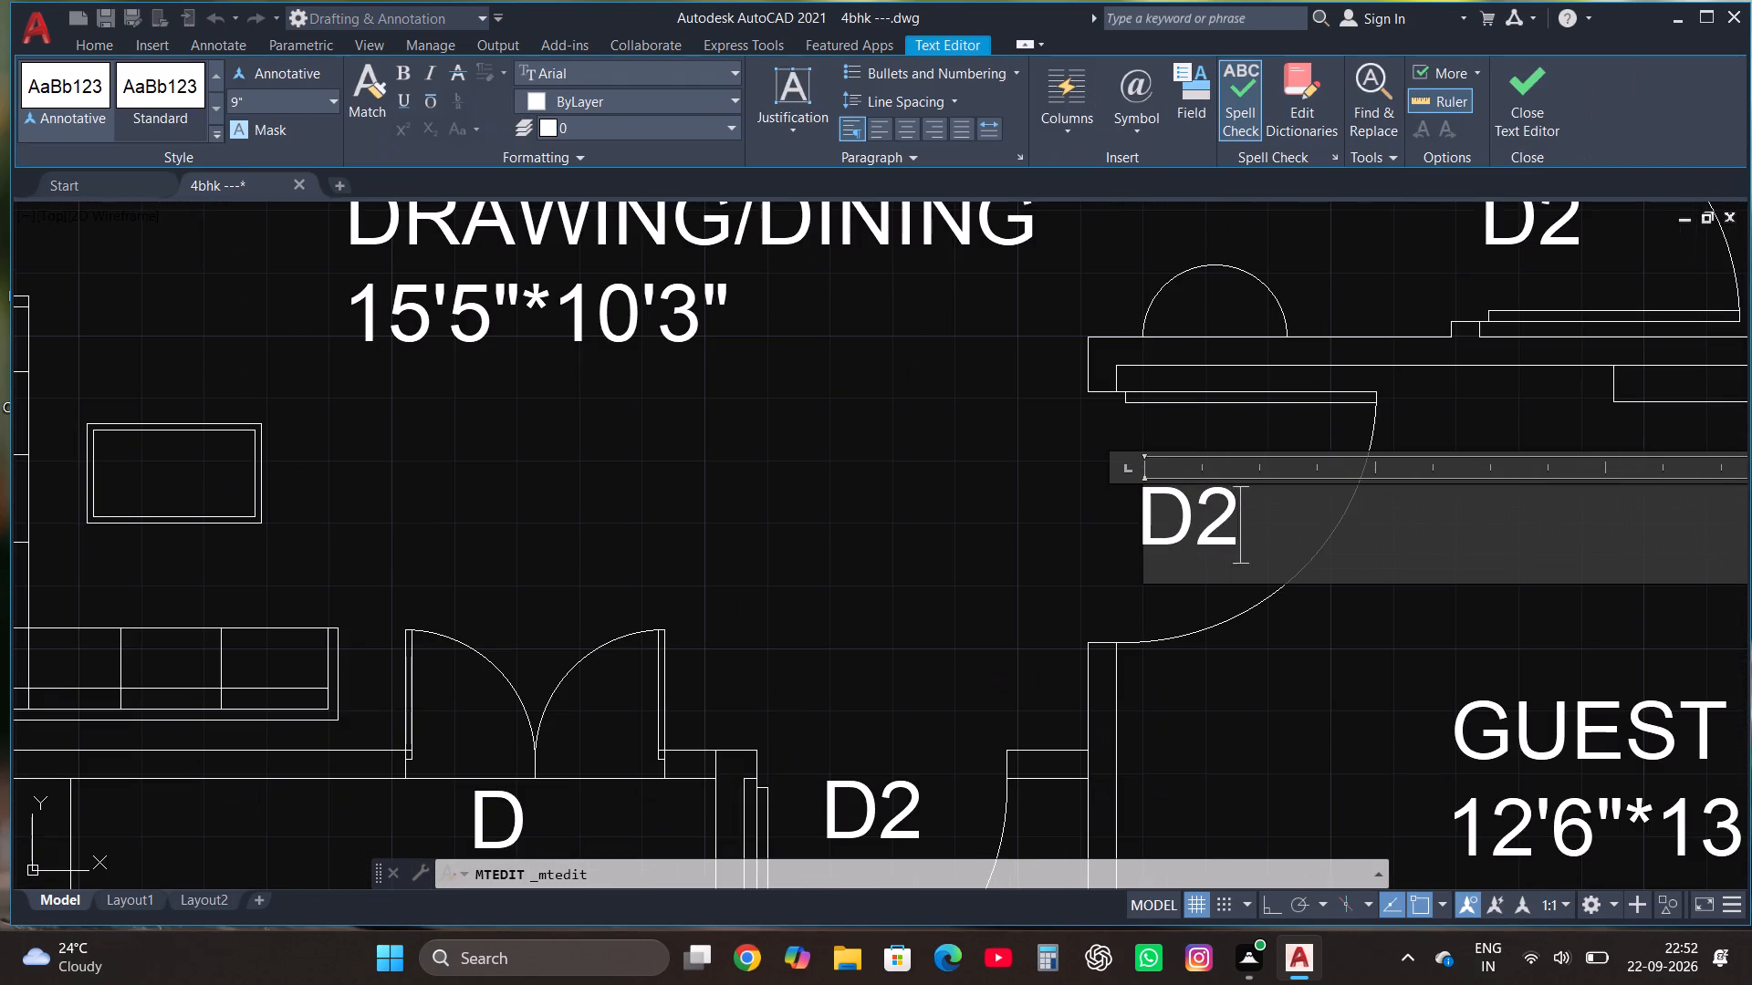
pyautogui.press('BackSpace')
pyautogui.press('1')
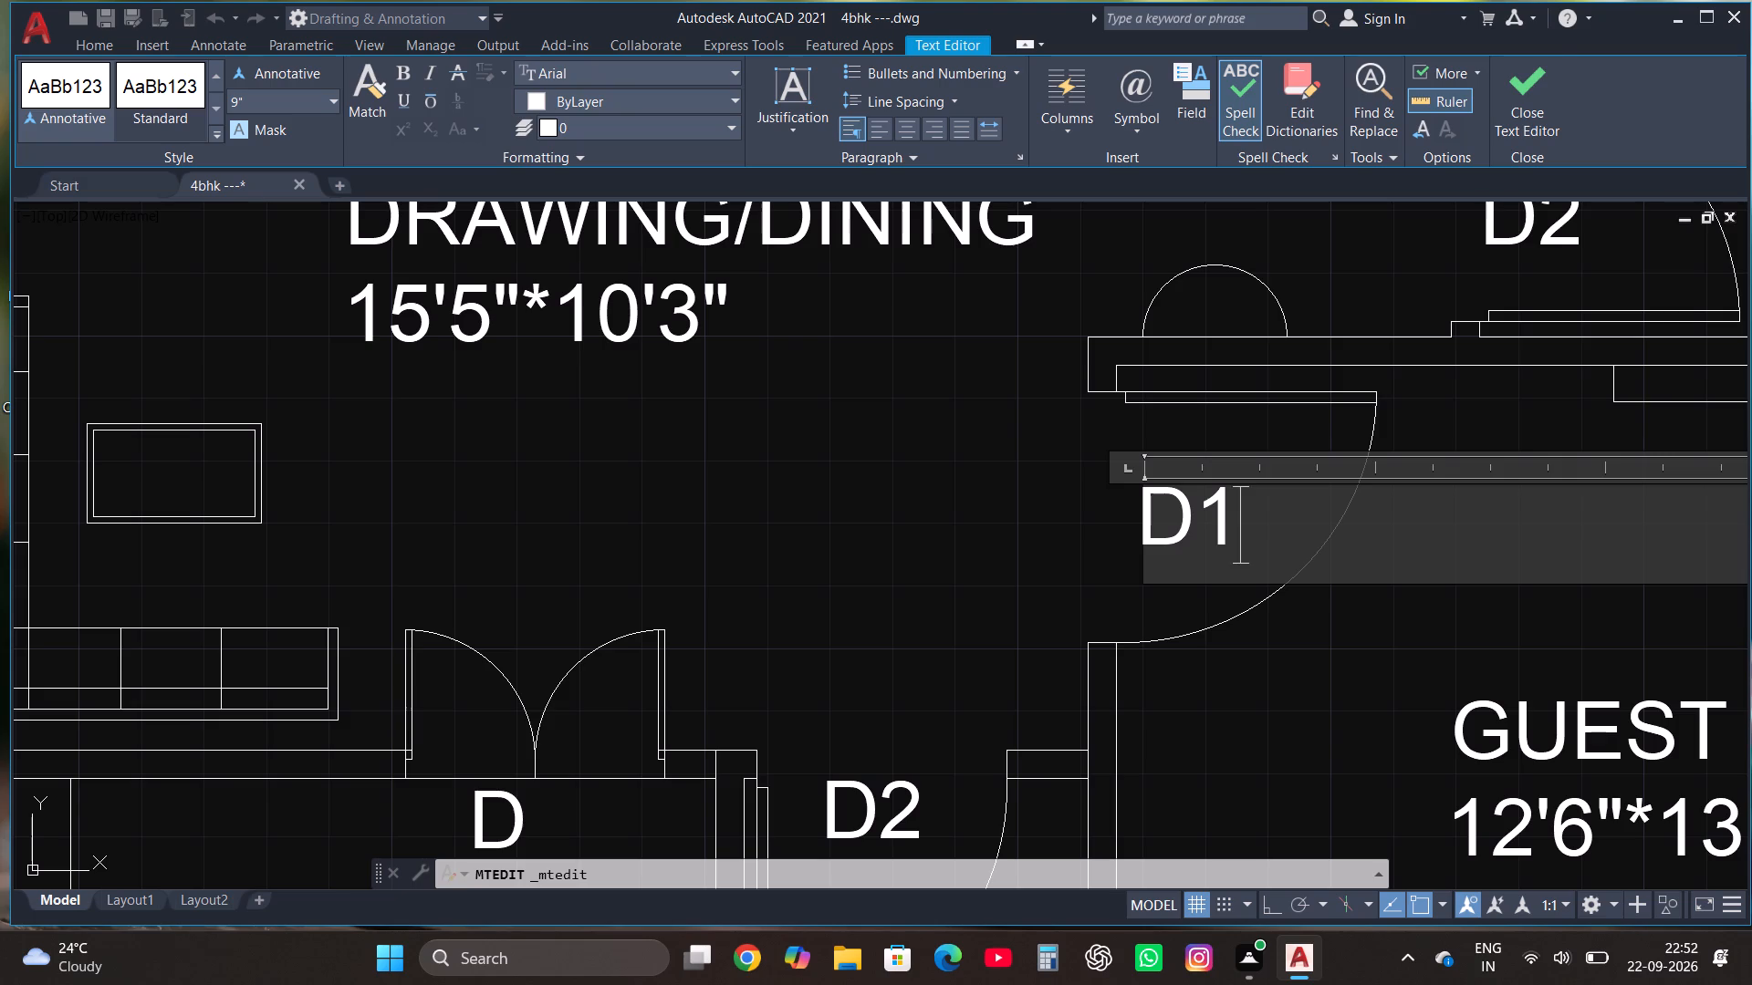
pyautogui.click(1528, 82)
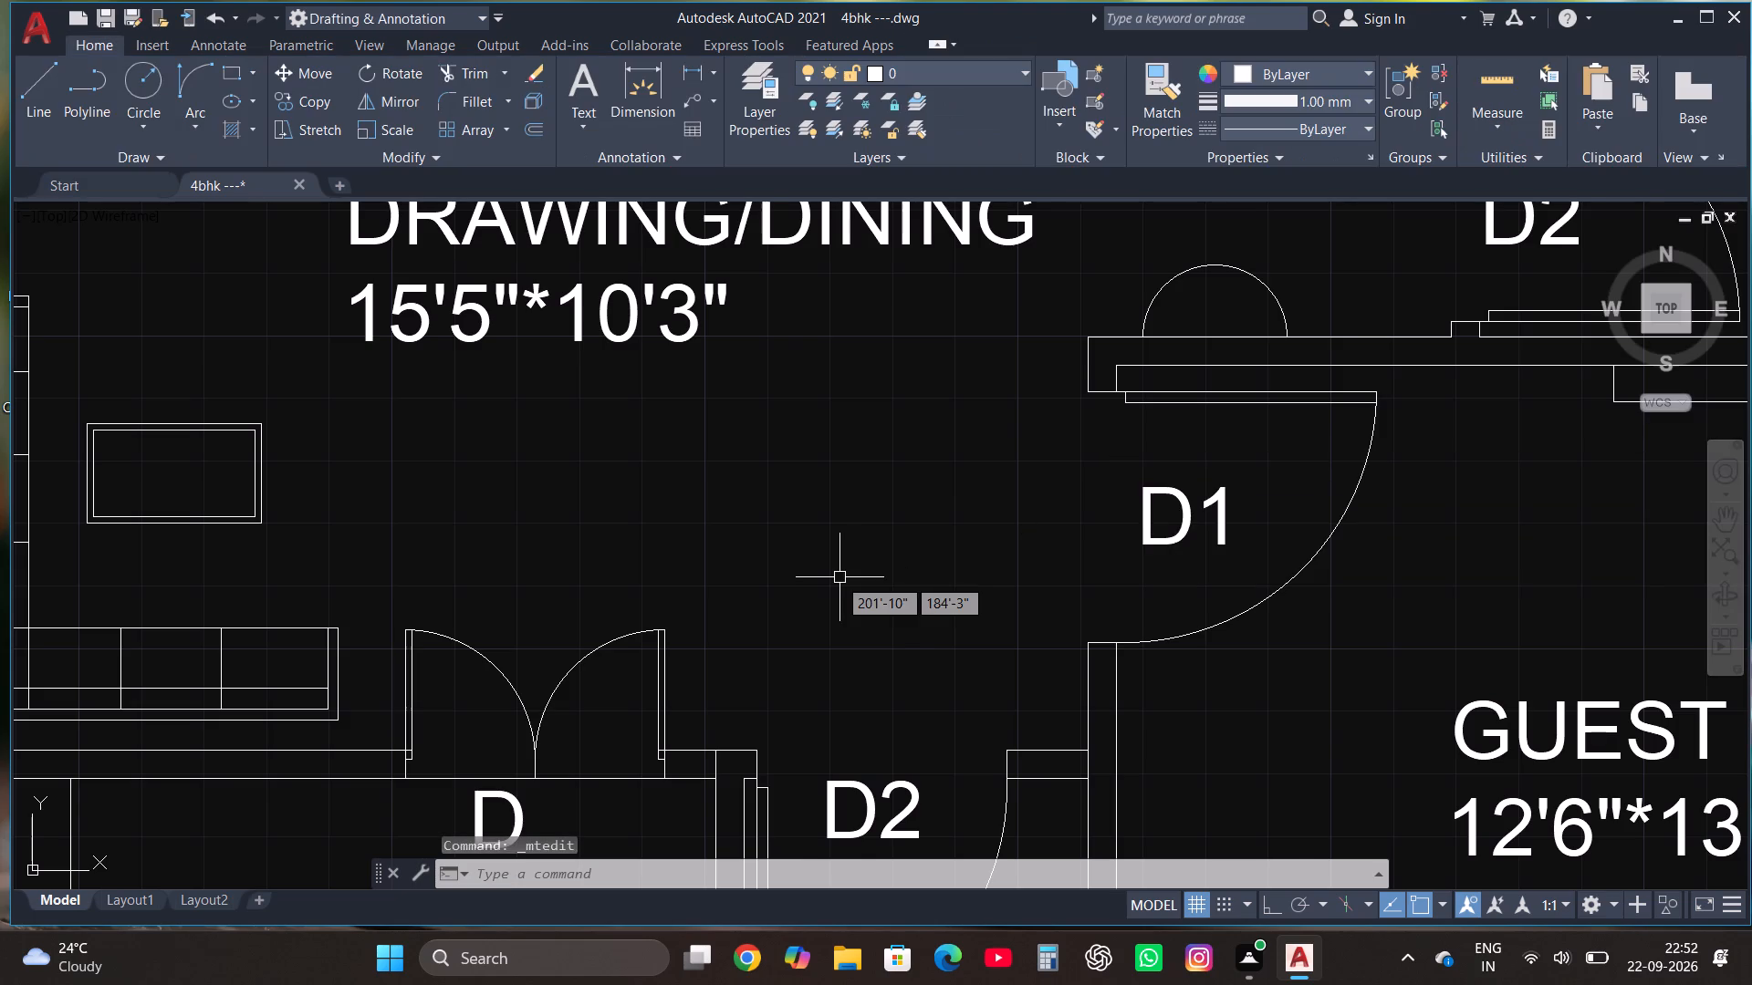
# Change the door label at the 11'7"*12' BED ROOM entrance to D1.
pyautogui.scroll(-2, 838, 577)
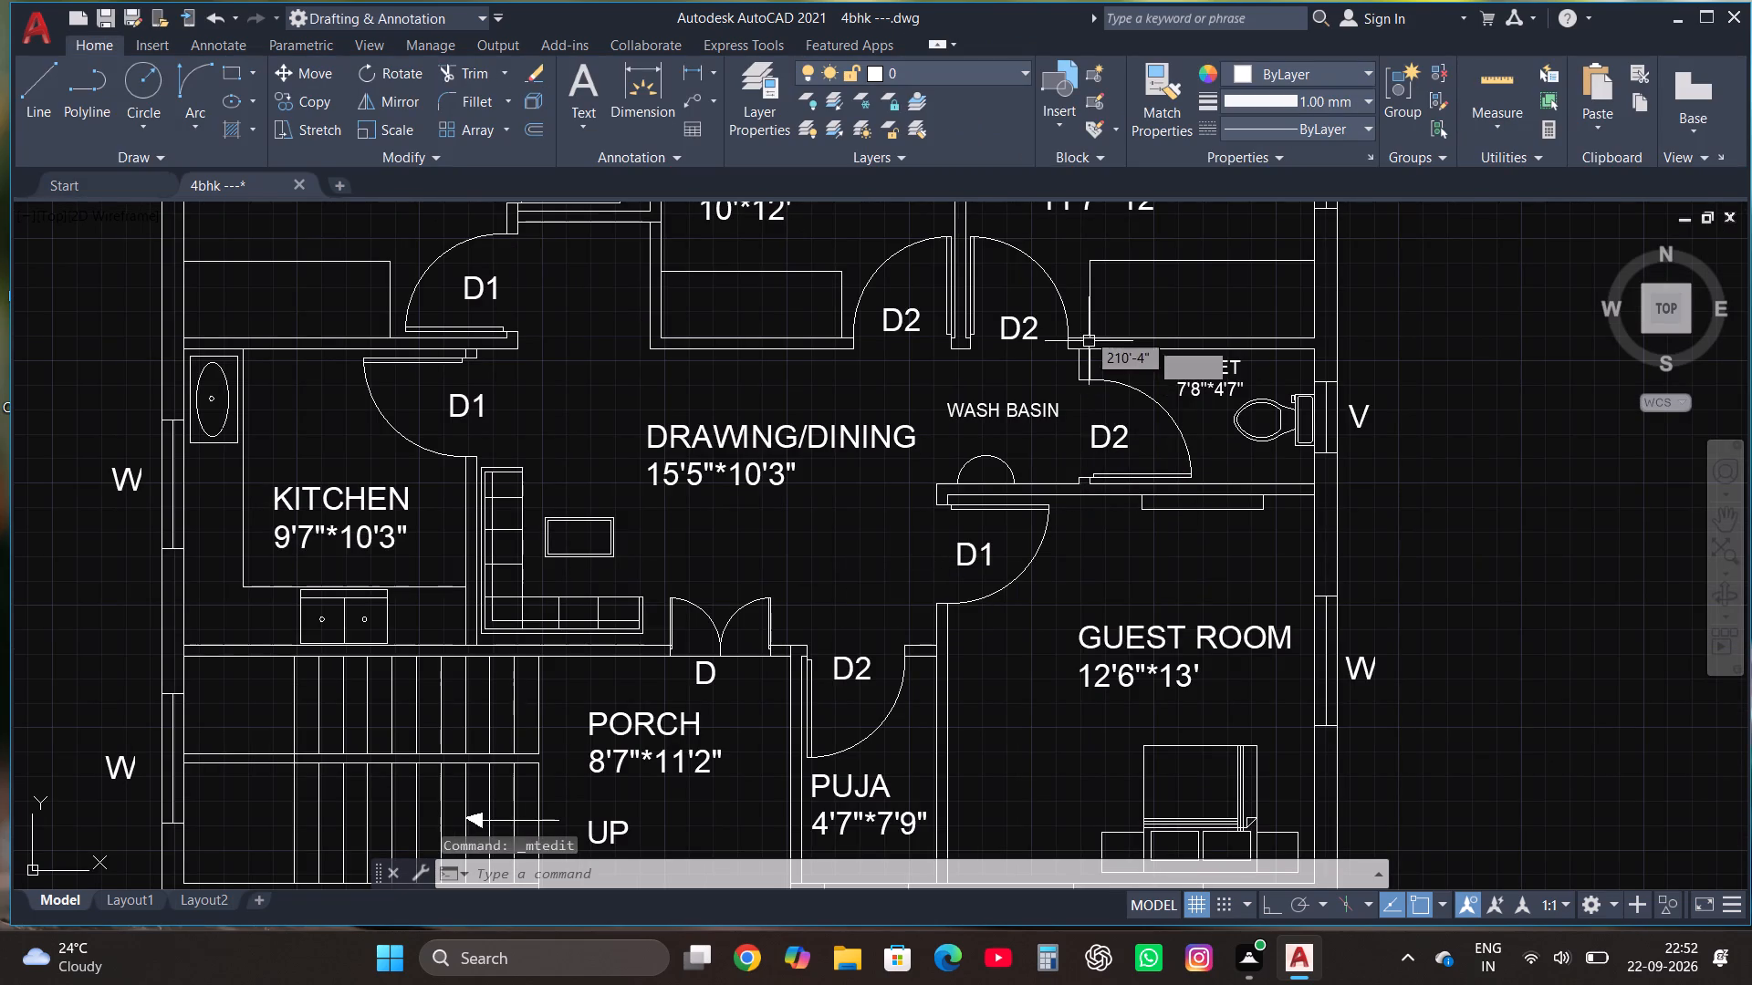
pyautogui.scroll(1, 1066, 293)
pyautogui.click(1028, 334)
pyautogui.click(931, 347)
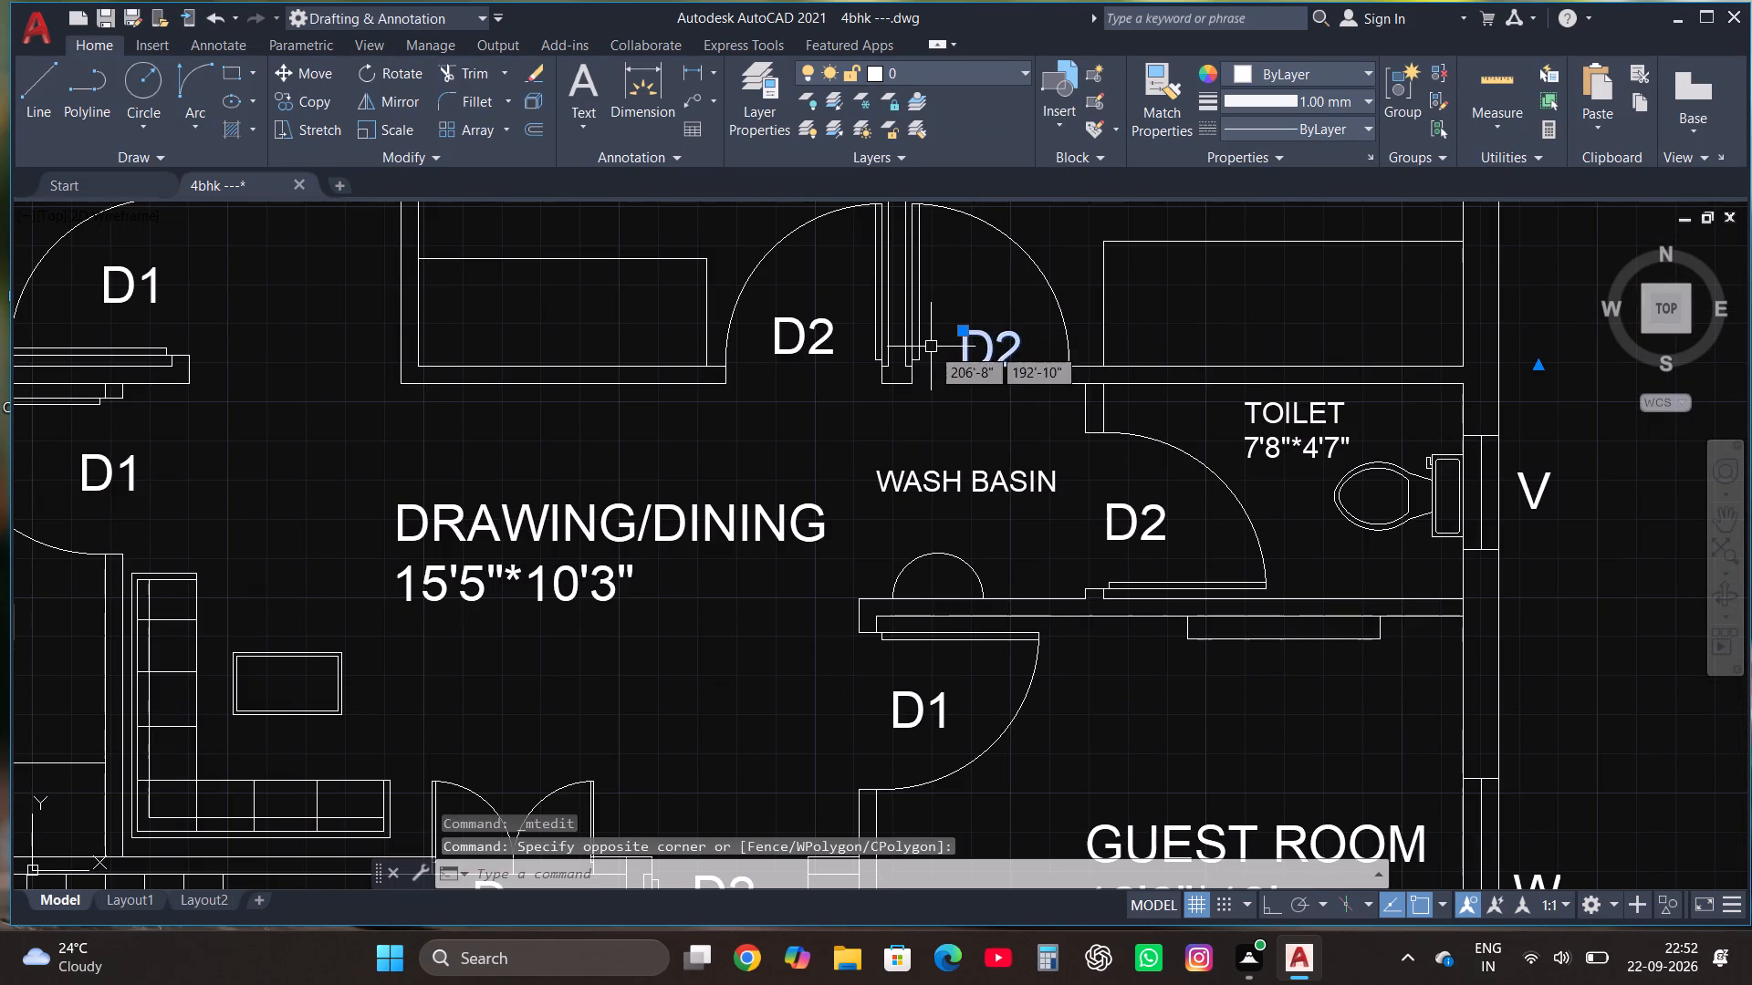
pyautogui.rightClick(952, 363)
pyautogui.click(999, 378)
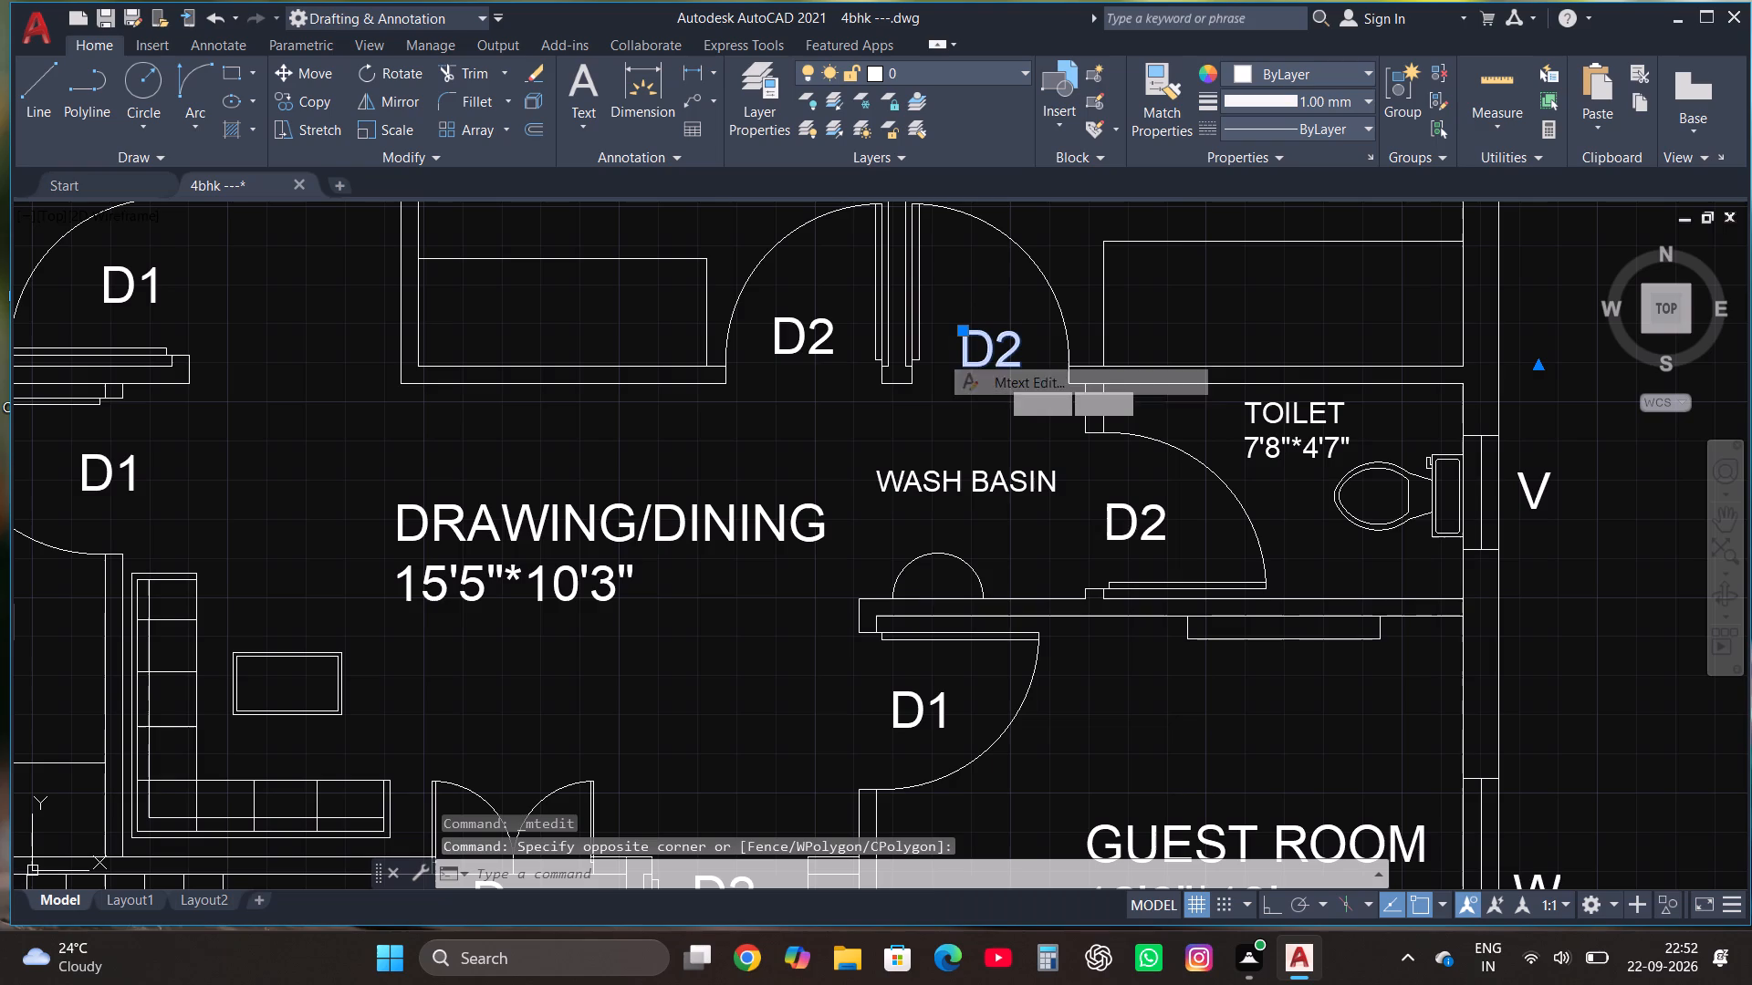
pyautogui.click(1027, 360)
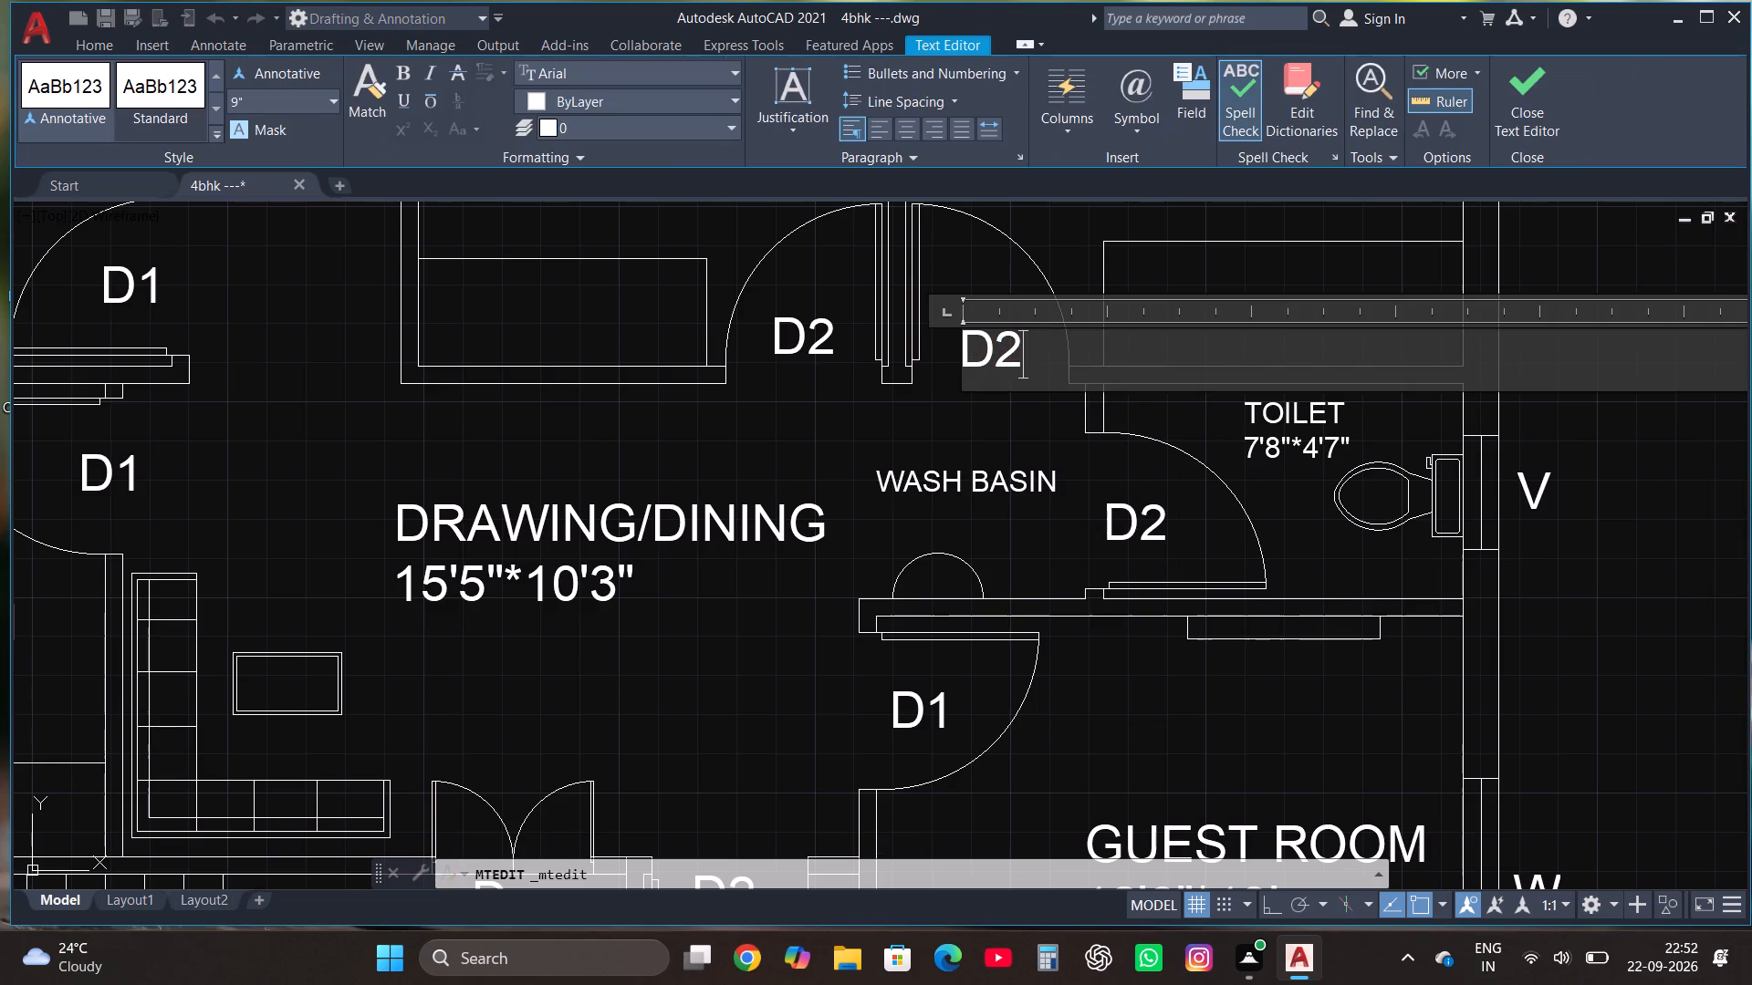
pyautogui.press('BackSpace')
pyautogui.press('1')
pyautogui.click(1541, 86)
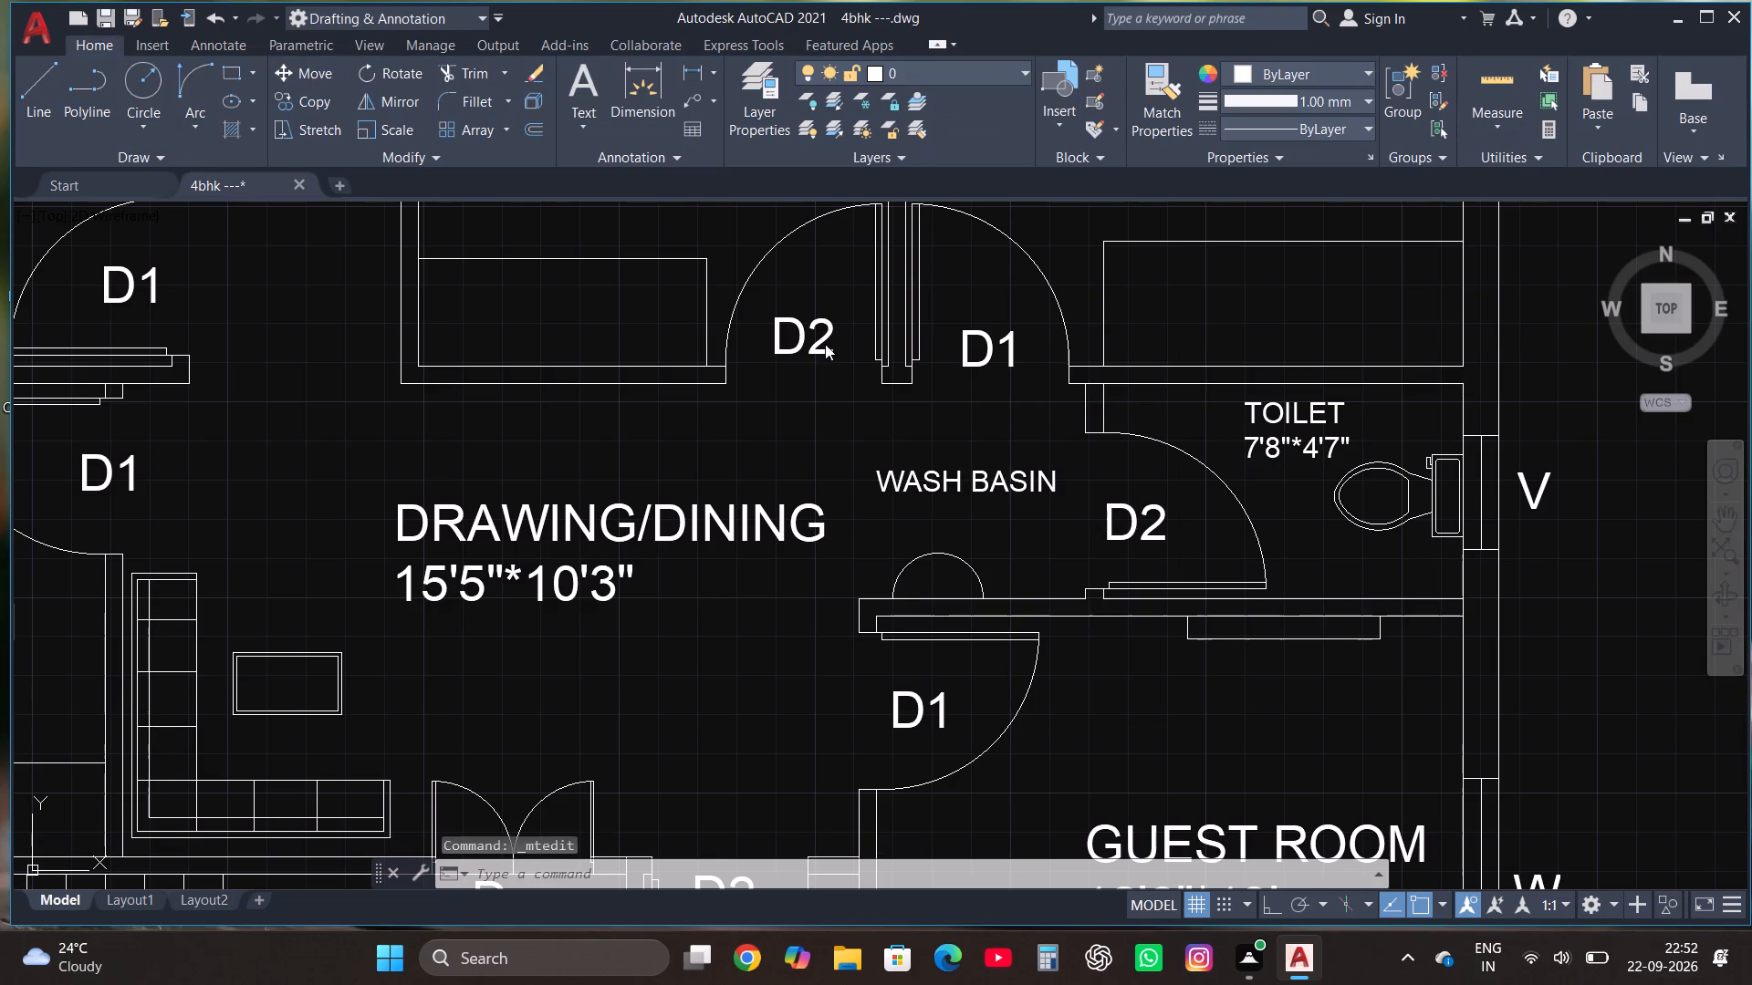
# Change the door label at the 10'*12' BED ROOM entrance to D1.
pyautogui.click(822, 343)
pyautogui.rightClick(819, 343)
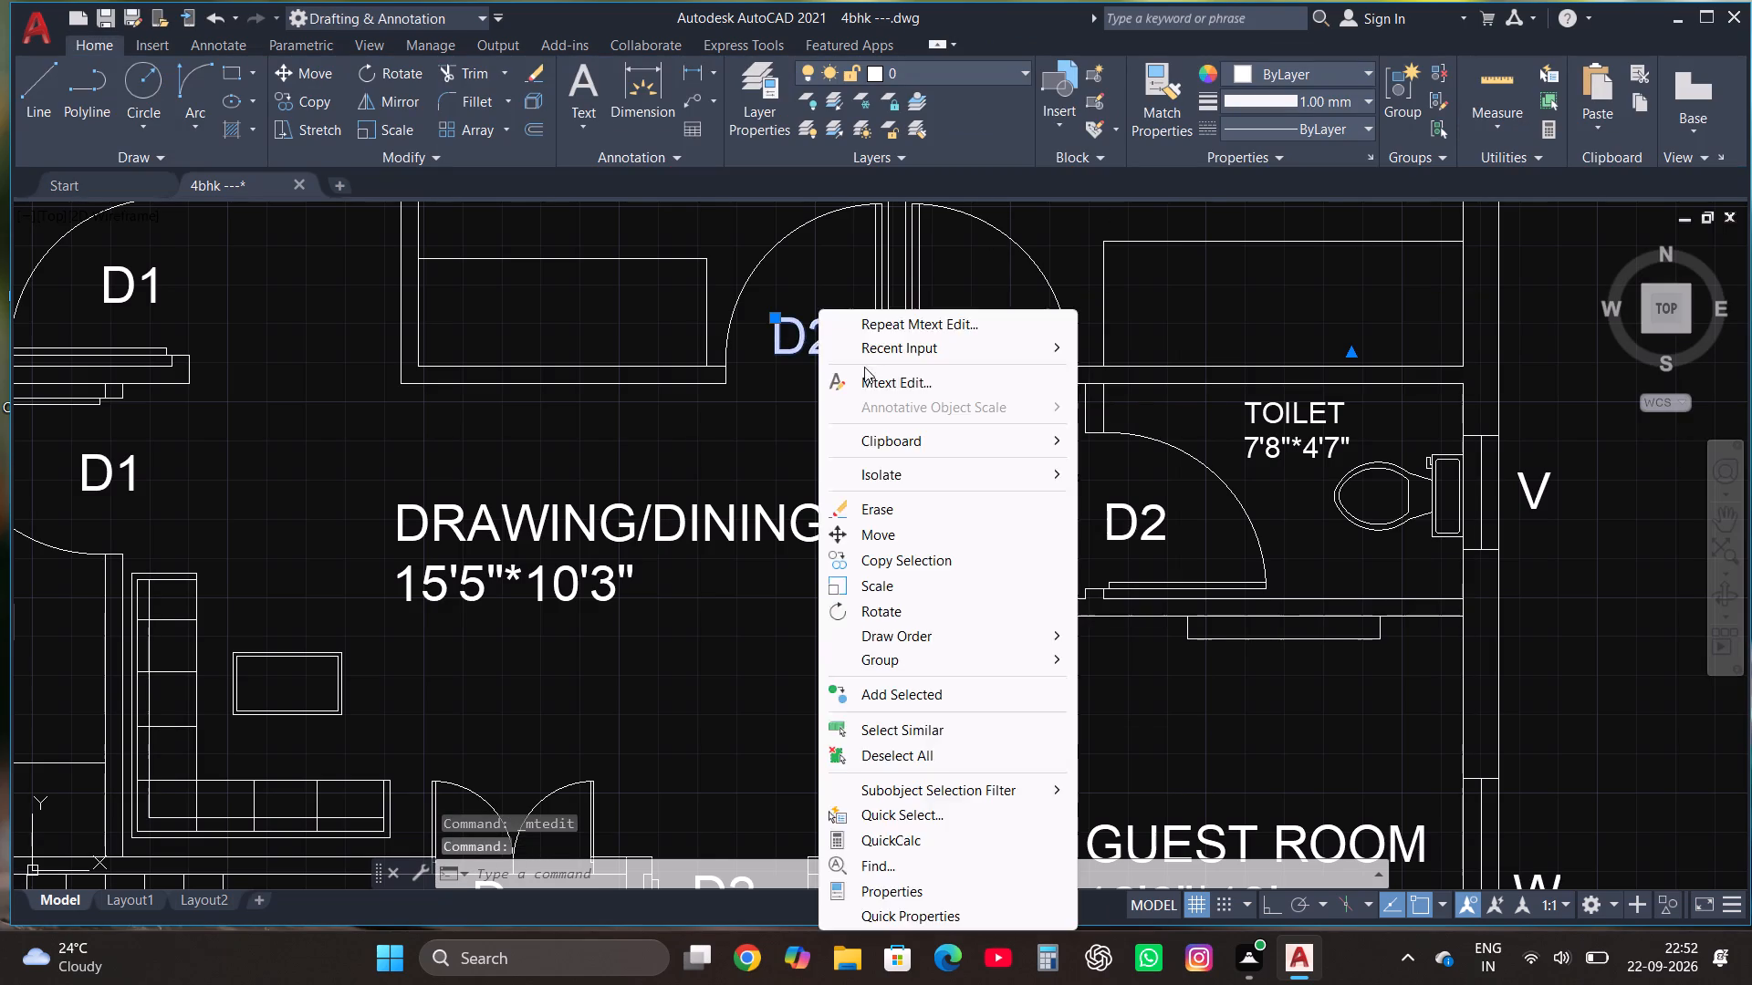
pyautogui.click(950, 382)
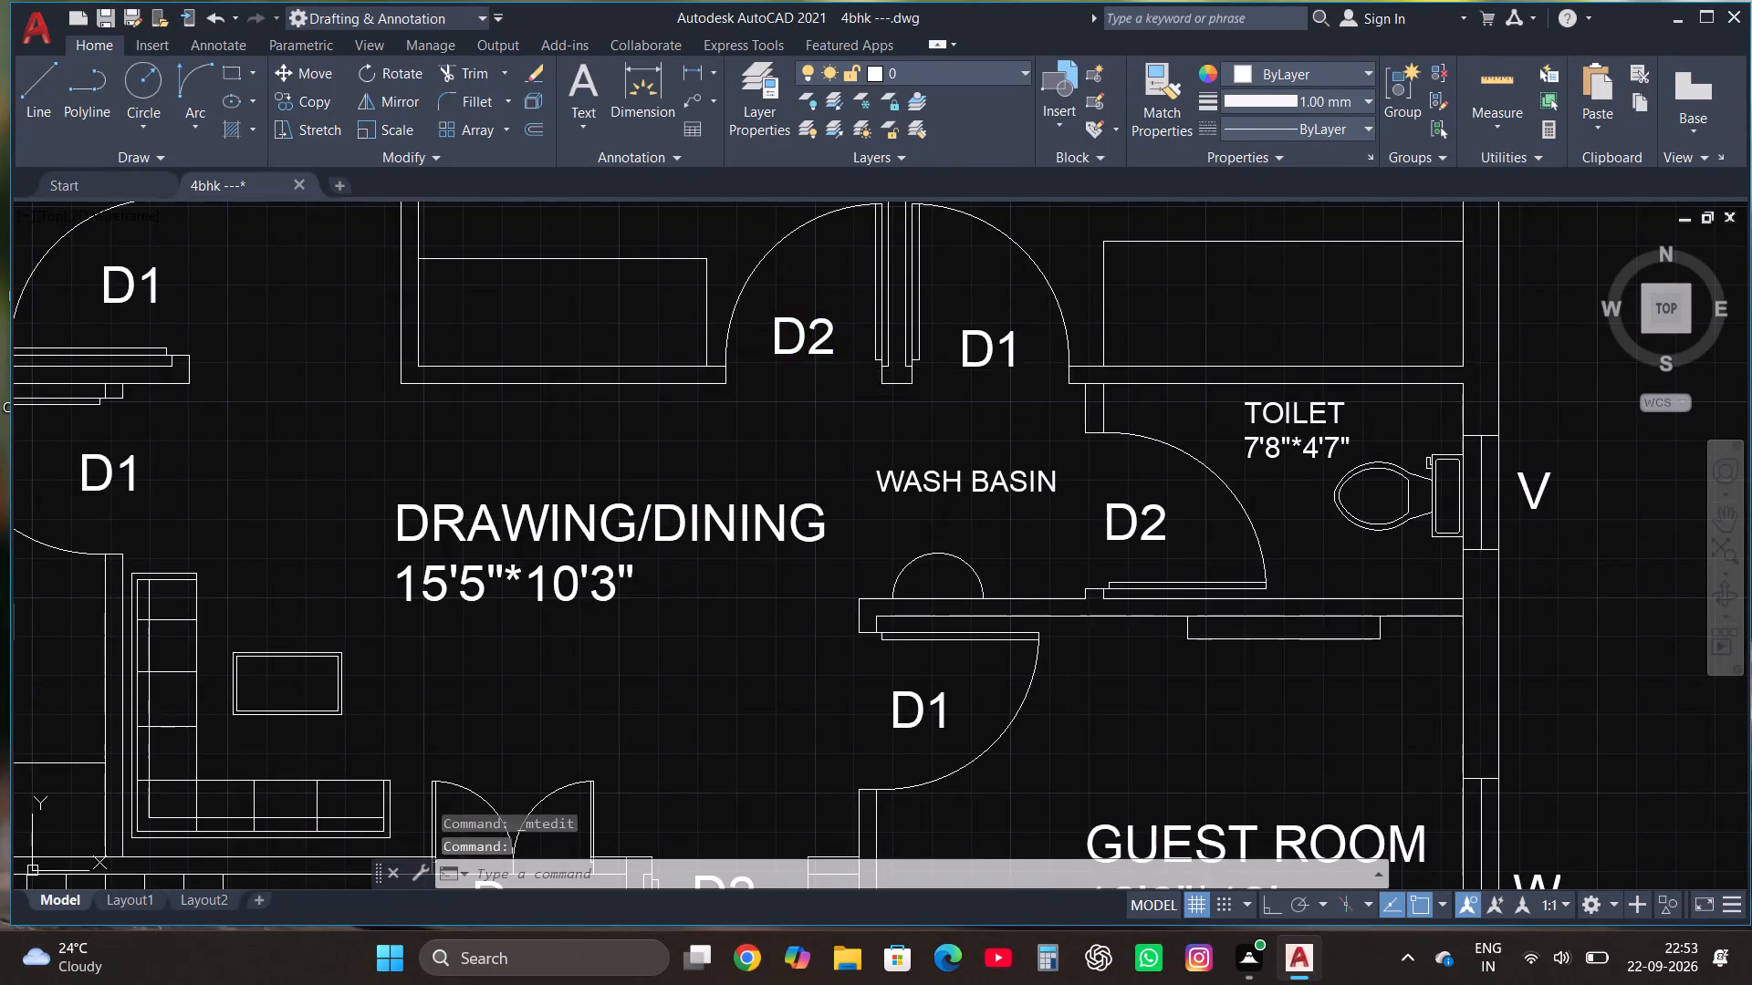
pyautogui.click(883, 363)
pyautogui.press('BackSpace')
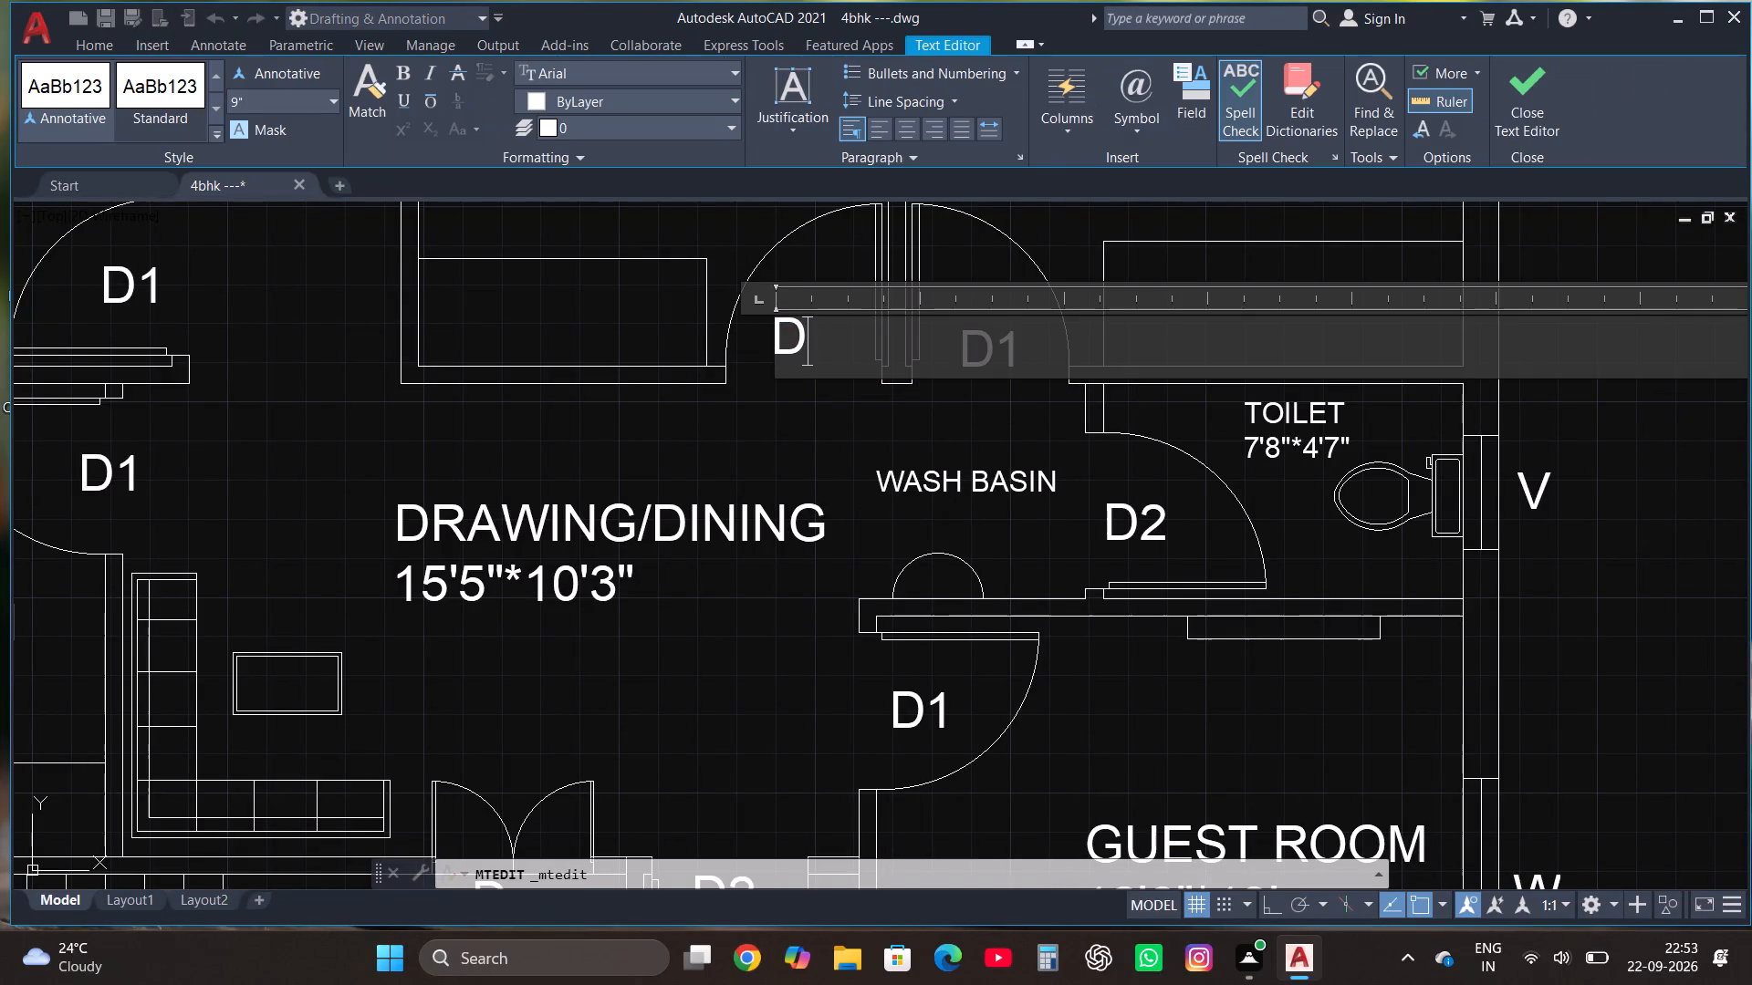
pyautogui.press('1')
pyautogui.click(1523, 87)
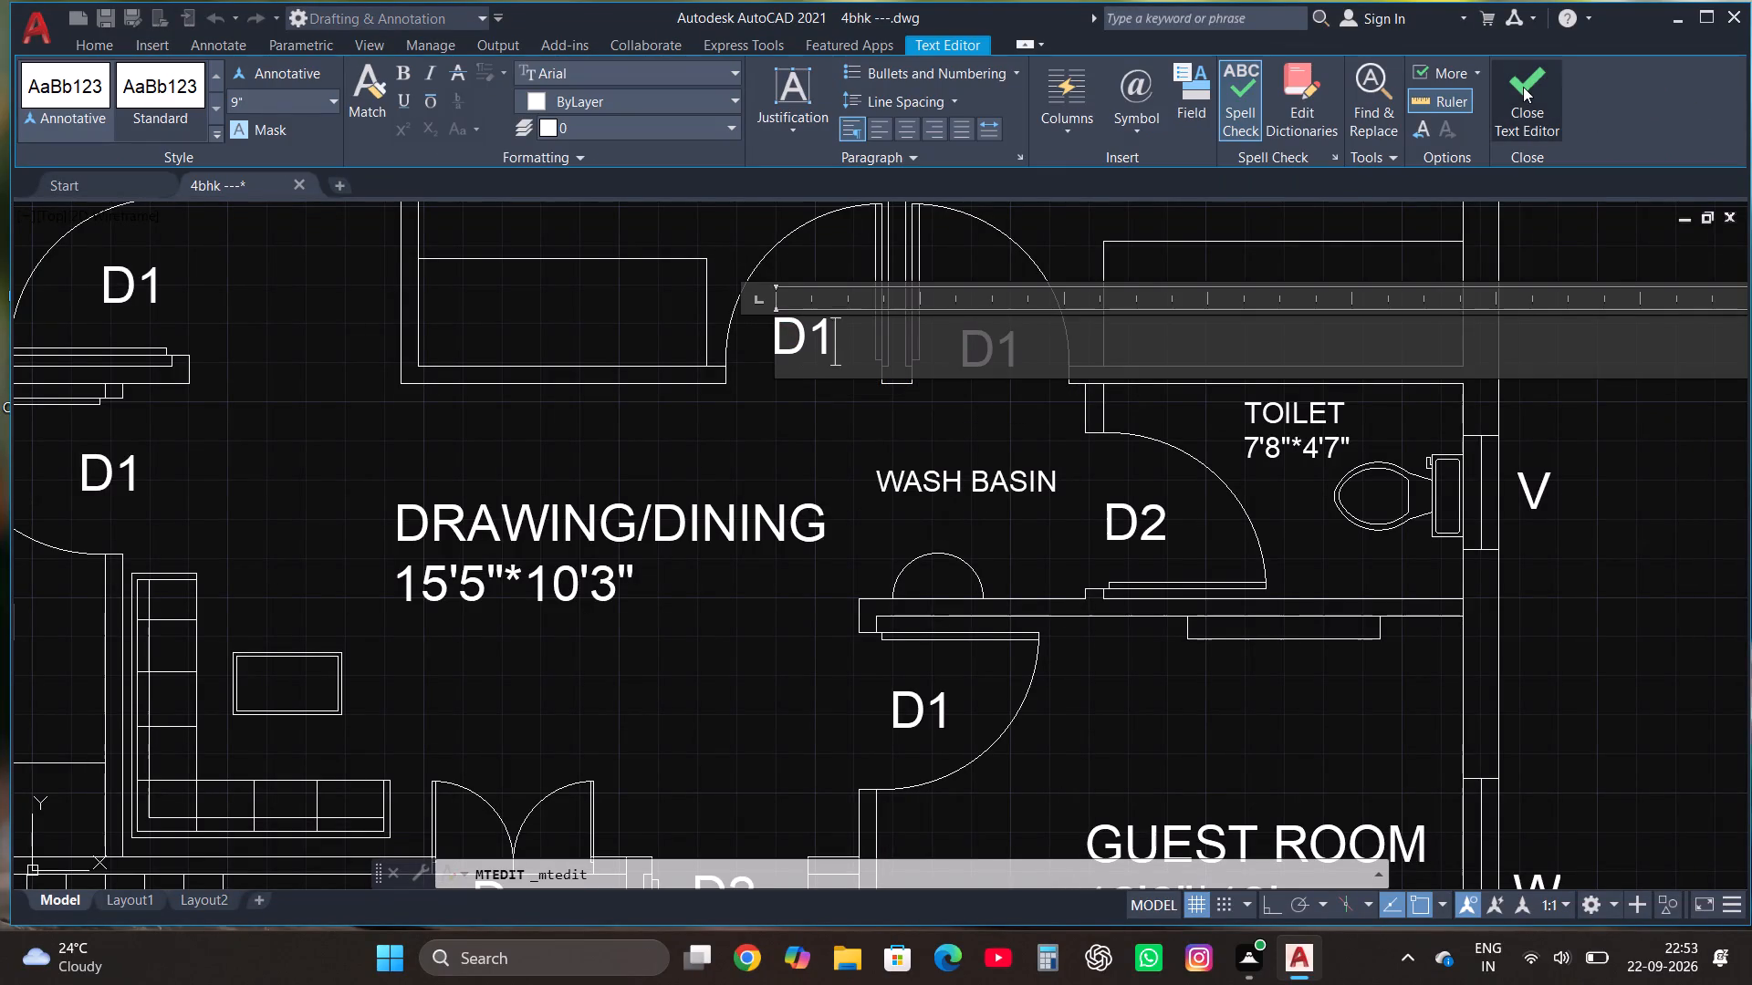
# Delete the two stray door symbols and the spare toilet fixture lying outside the floor plan.
pyautogui.scroll(-1, 1046, 393)
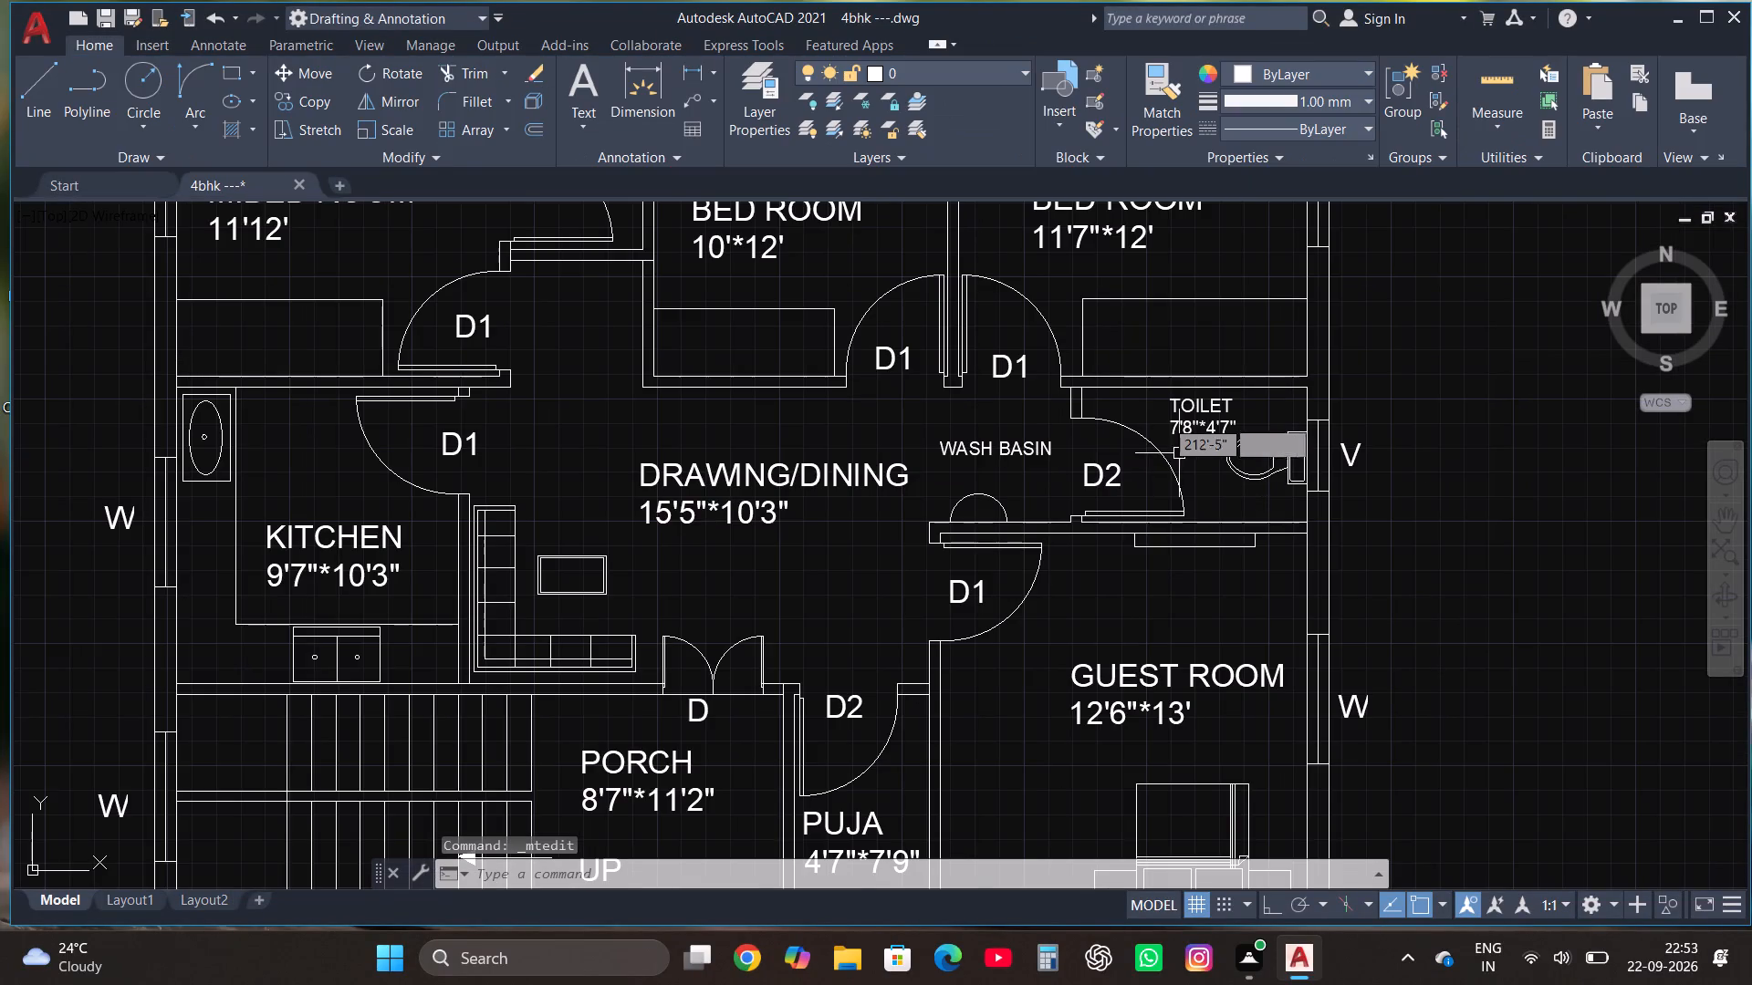
pyautogui.scroll(-1, 1123, 391)
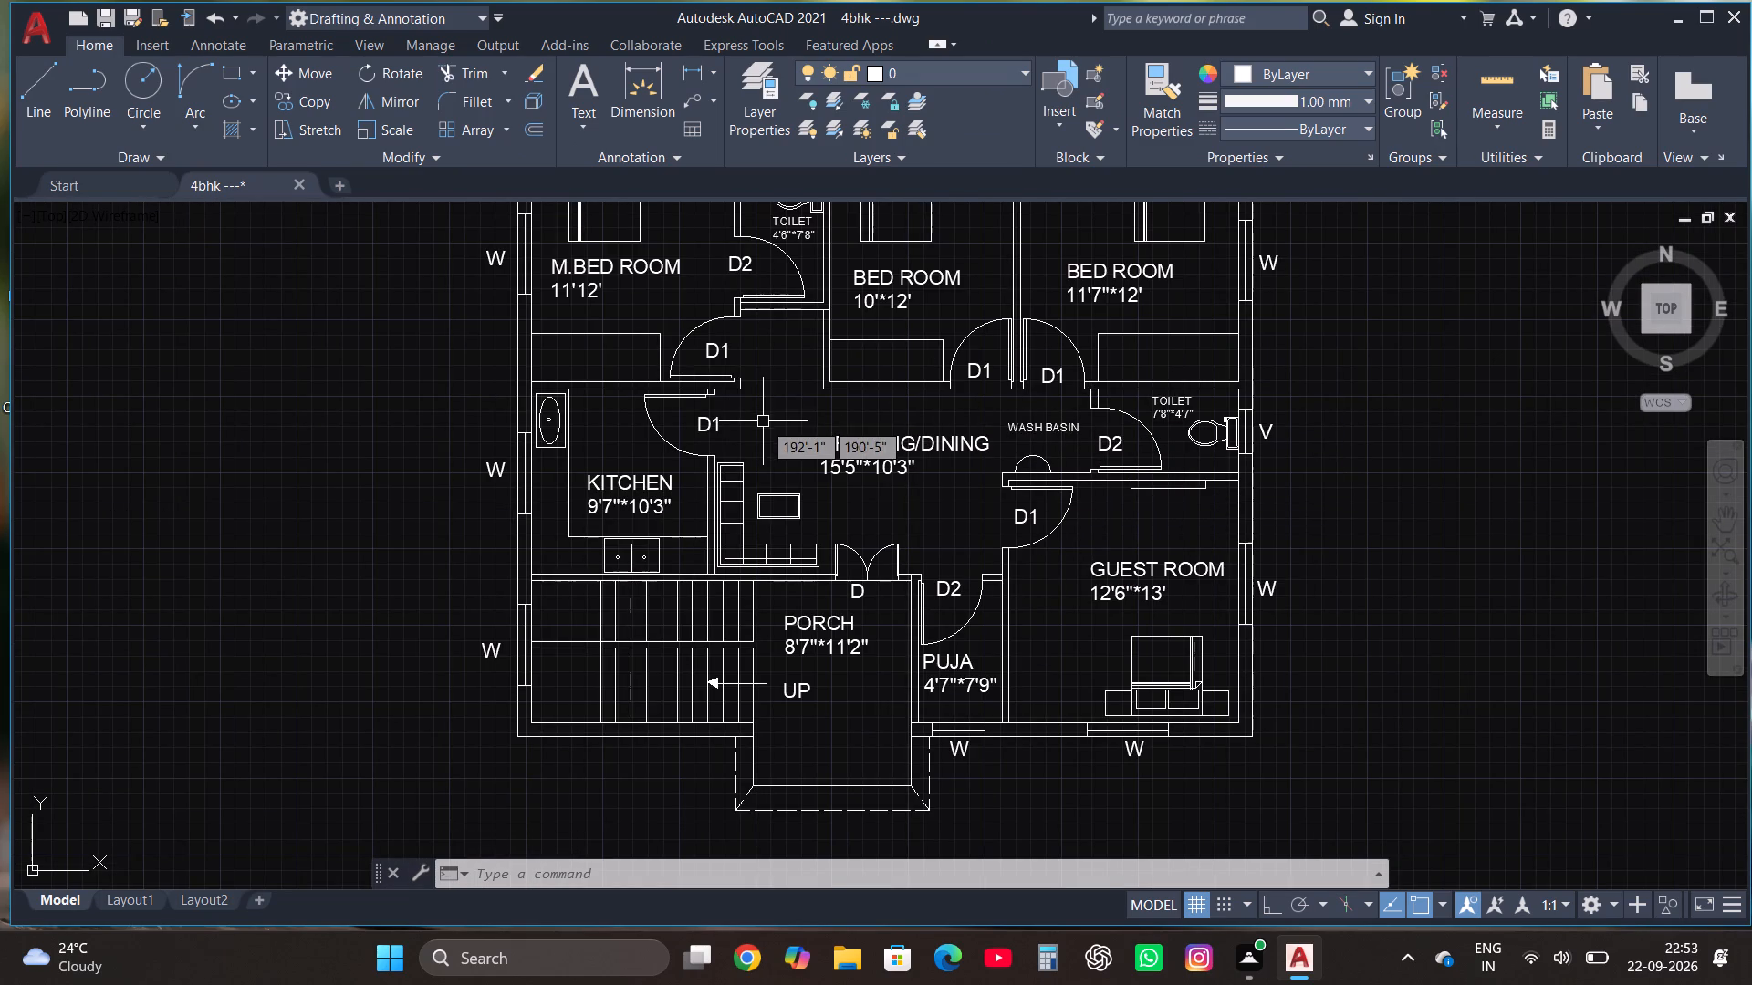
pyautogui.scroll(-1, 794, 475)
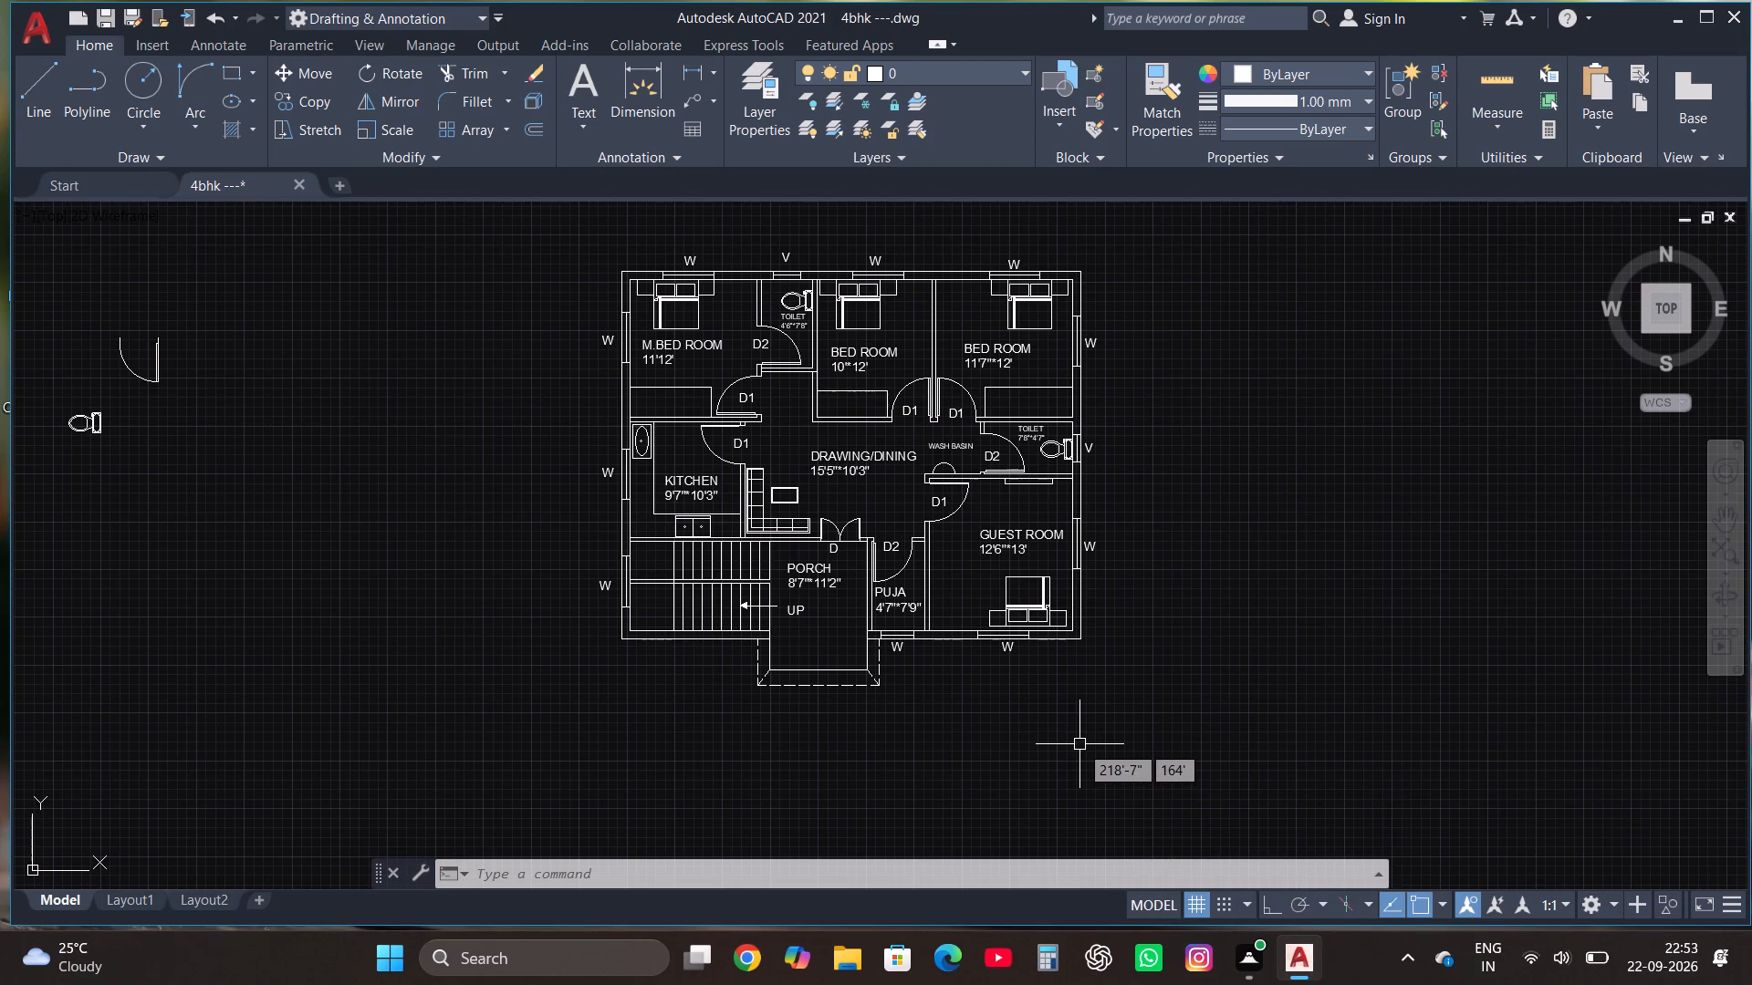
pyautogui.press('Escape')
pyautogui.scroll(-3, 1079, 744)
pyautogui.scroll(2, 919, 659)
pyautogui.click(874, 721)
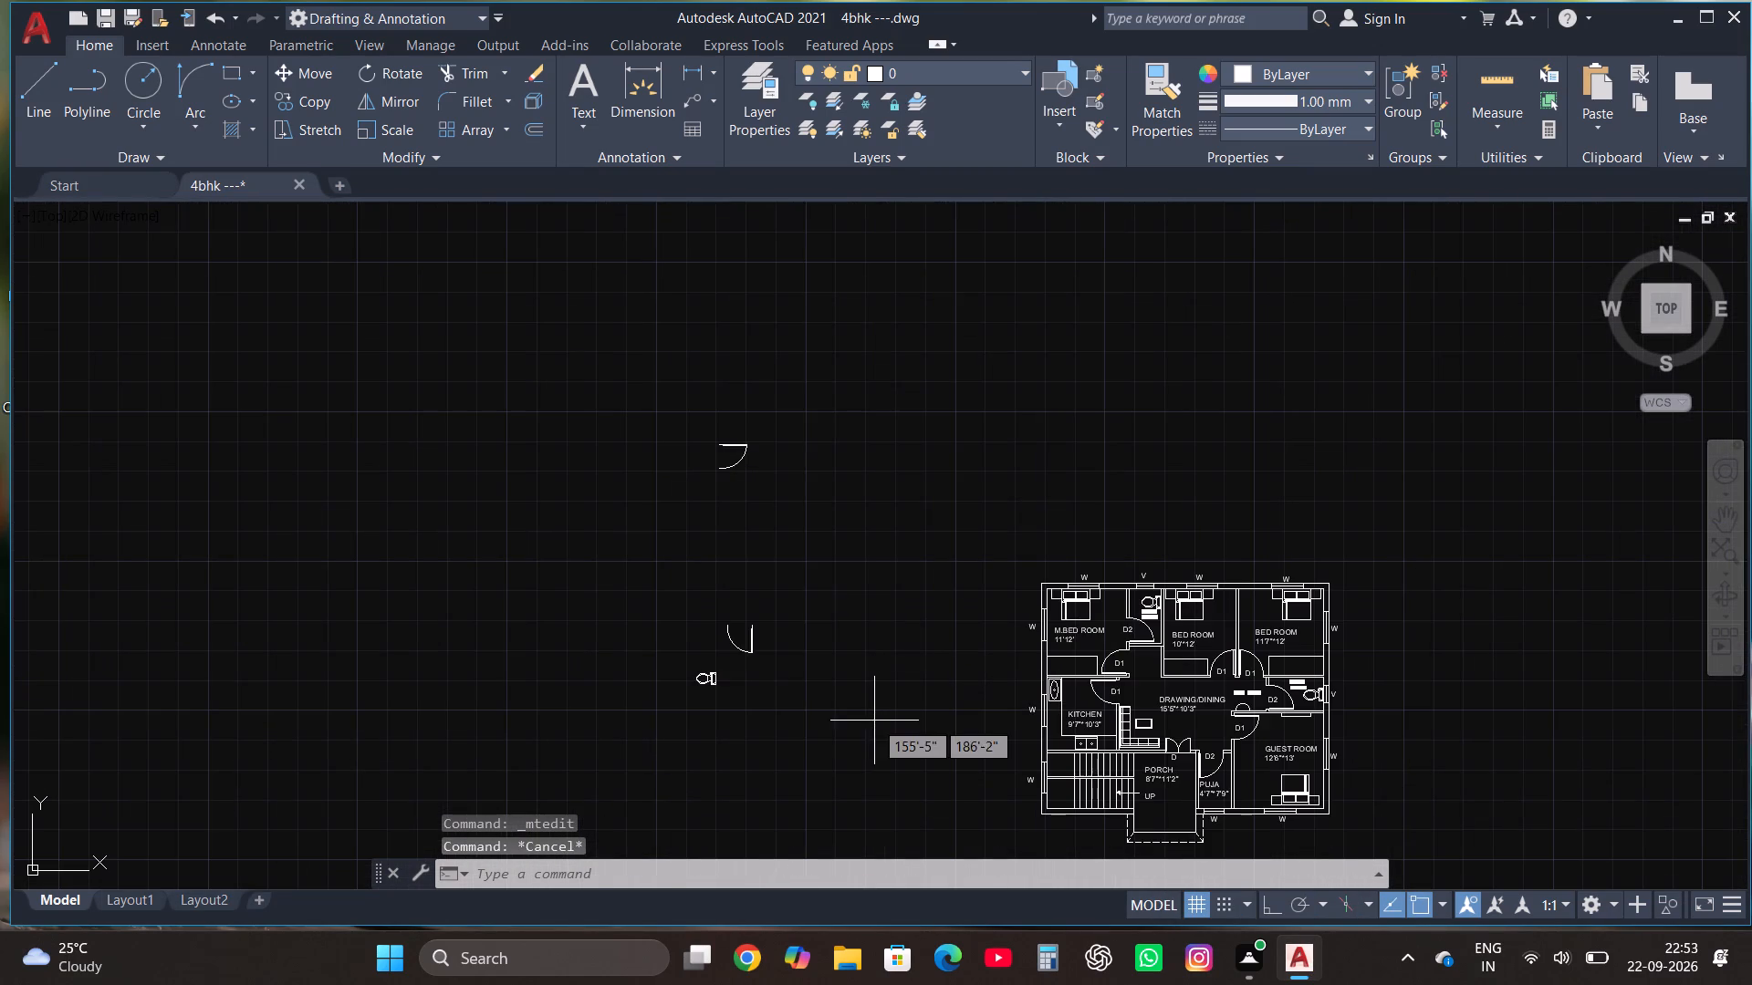
pyautogui.click(641, 315)
pyautogui.press('Delete')
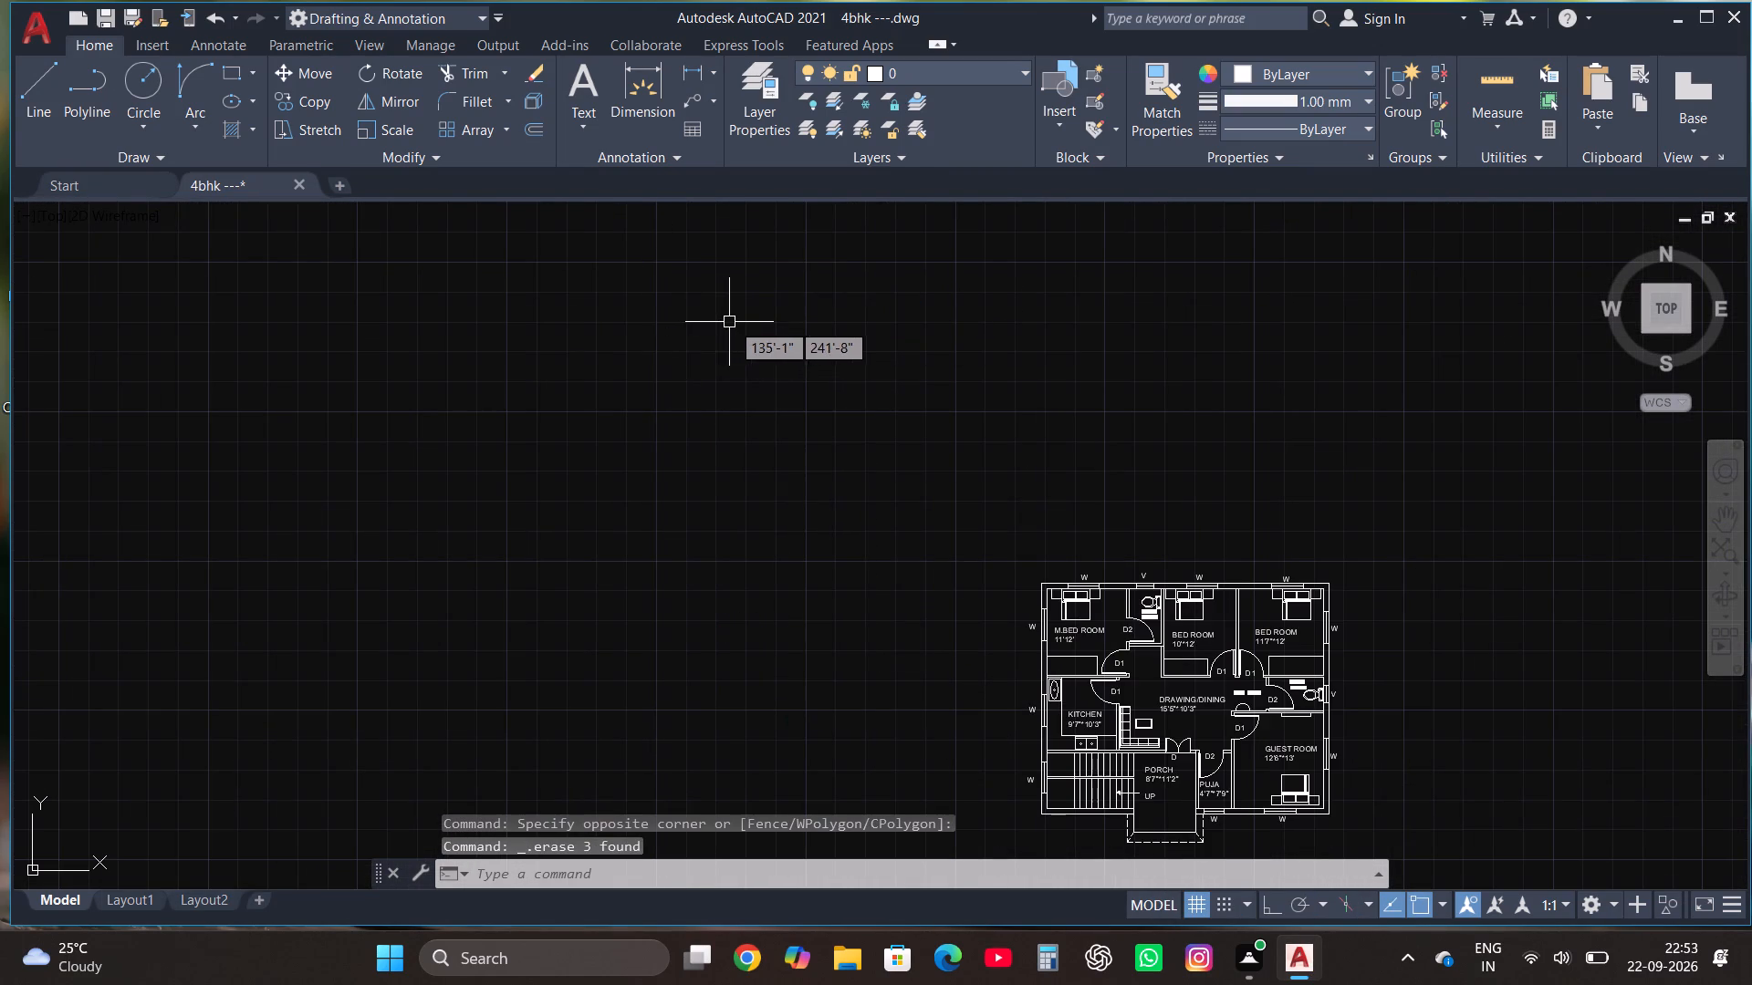
# Add the multiline text title 4BHK HOUSE PLAN in the empty space above the floor plan.
pyautogui.scroll(-2, 742, 332)
pyautogui.scroll(2, 962, 447)
pyautogui.scroll(1, 885, 340)
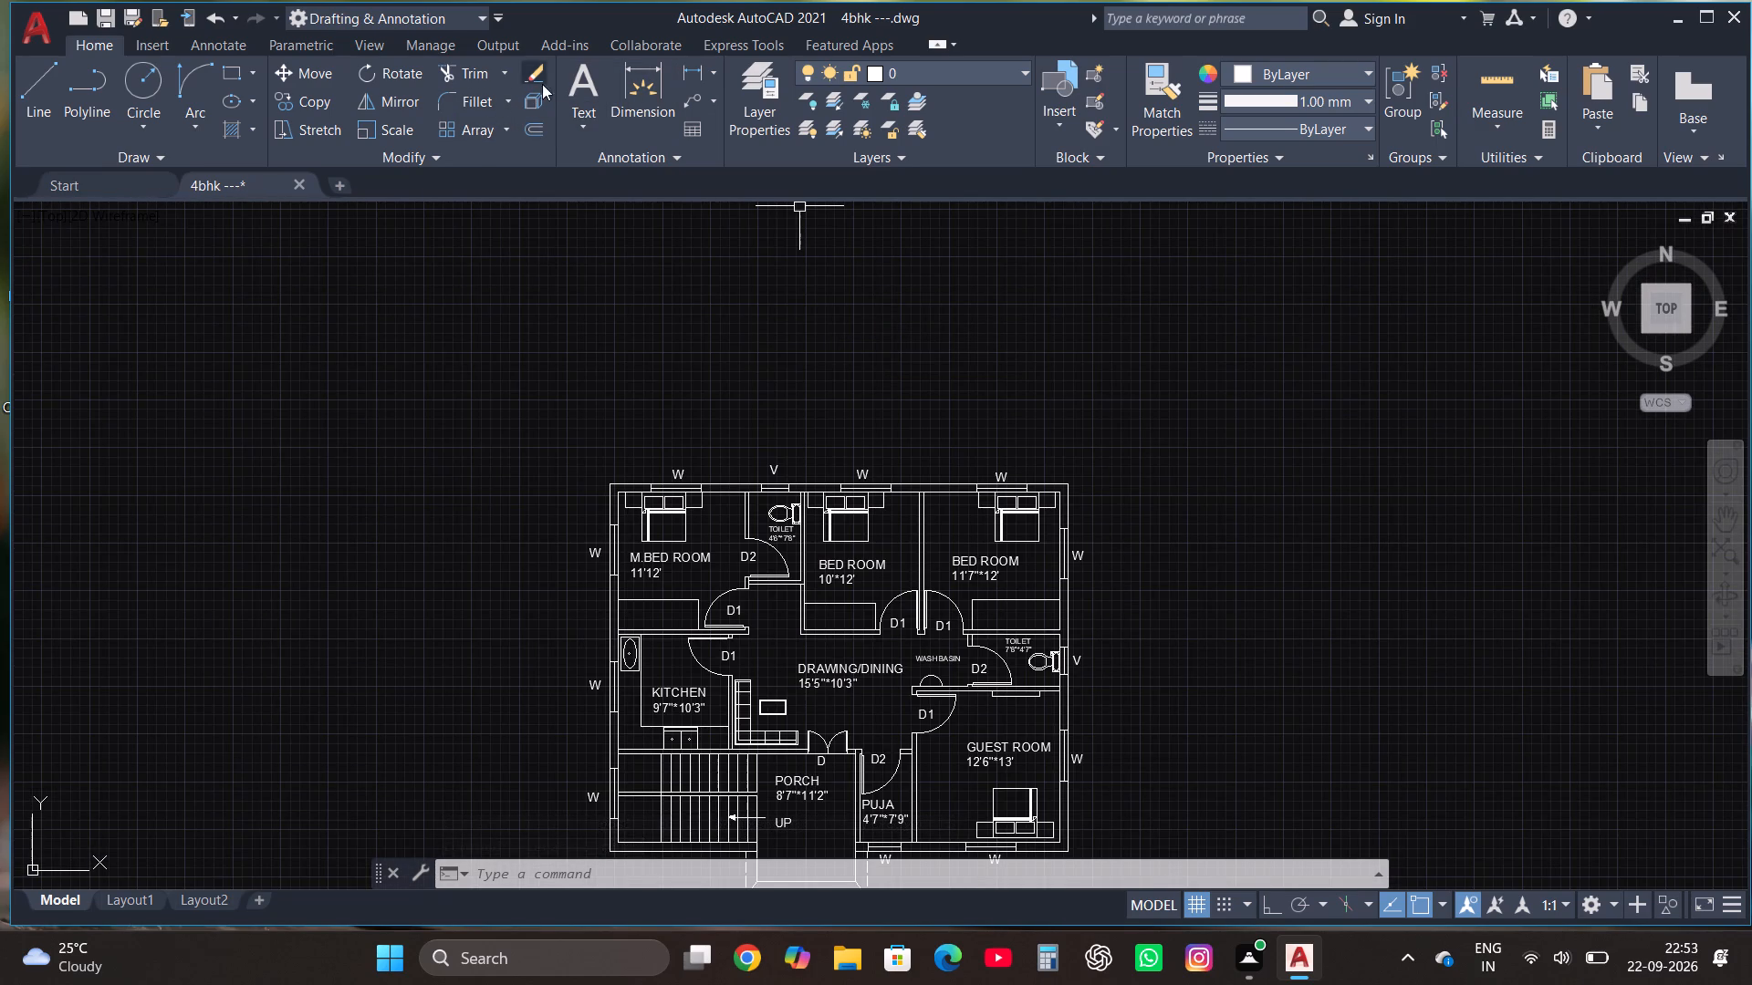
pyautogui.click(582, 78)
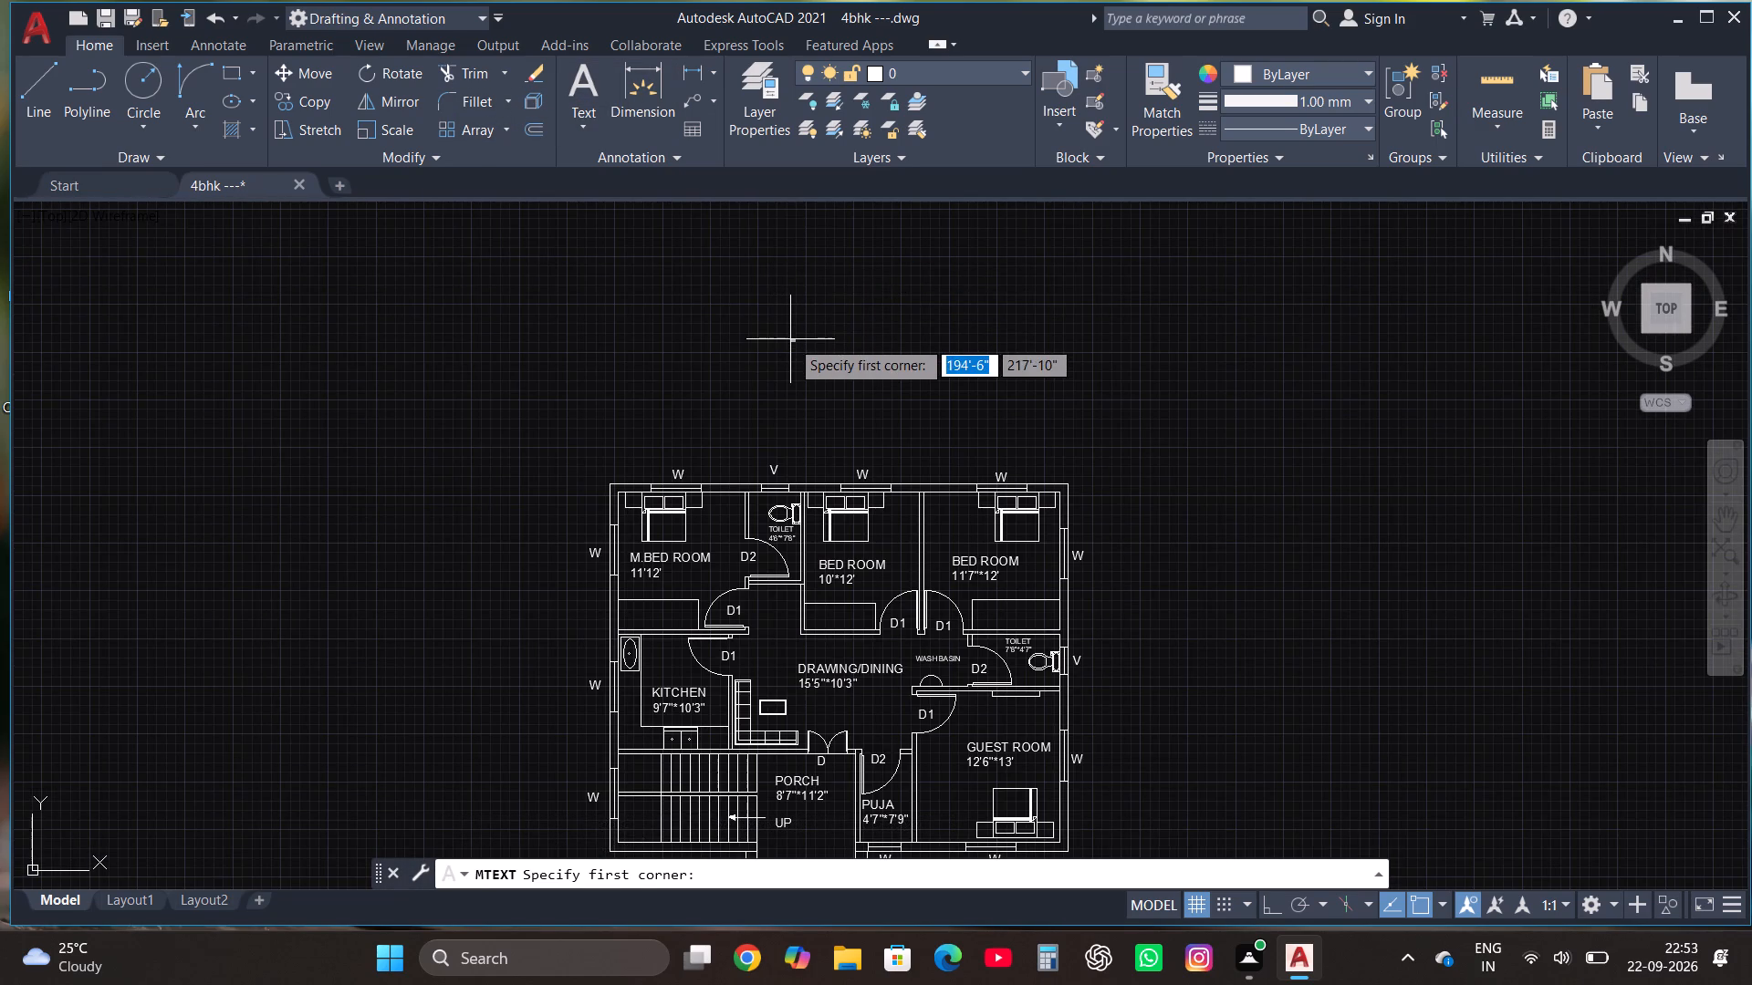
pyautogui.scroll(1, 790, 339)
pyautogui.click(678, 464)
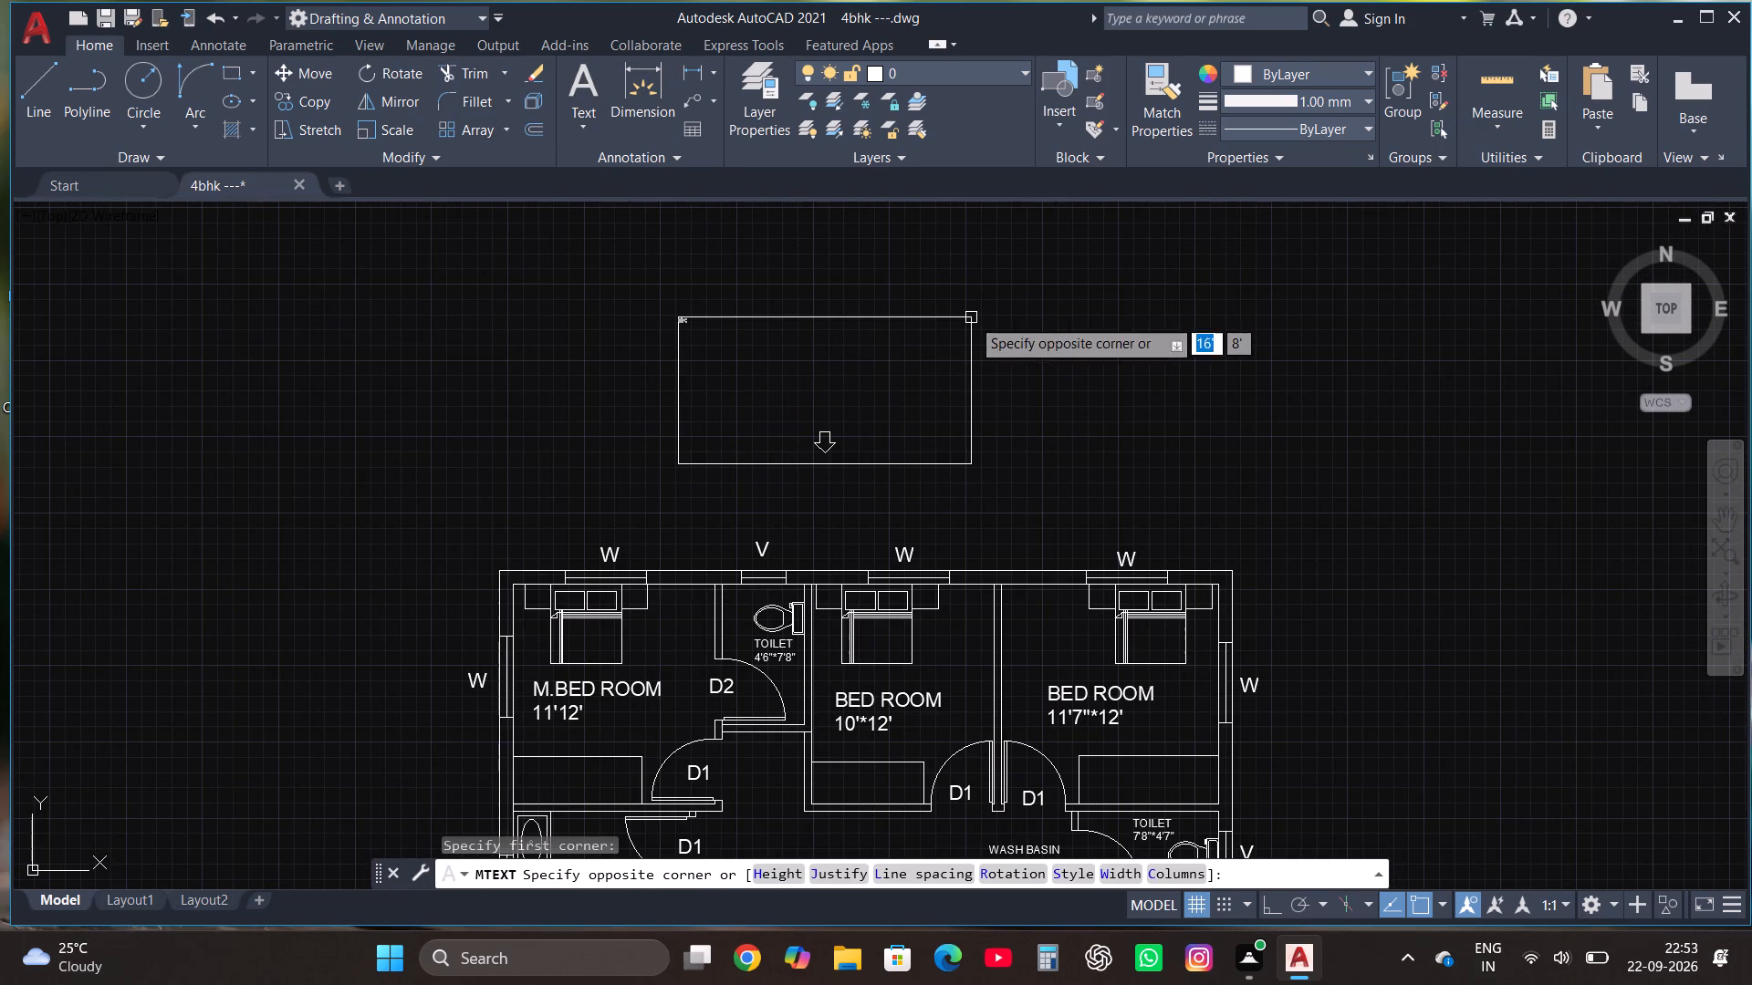
pyautogui.click(971, 317)
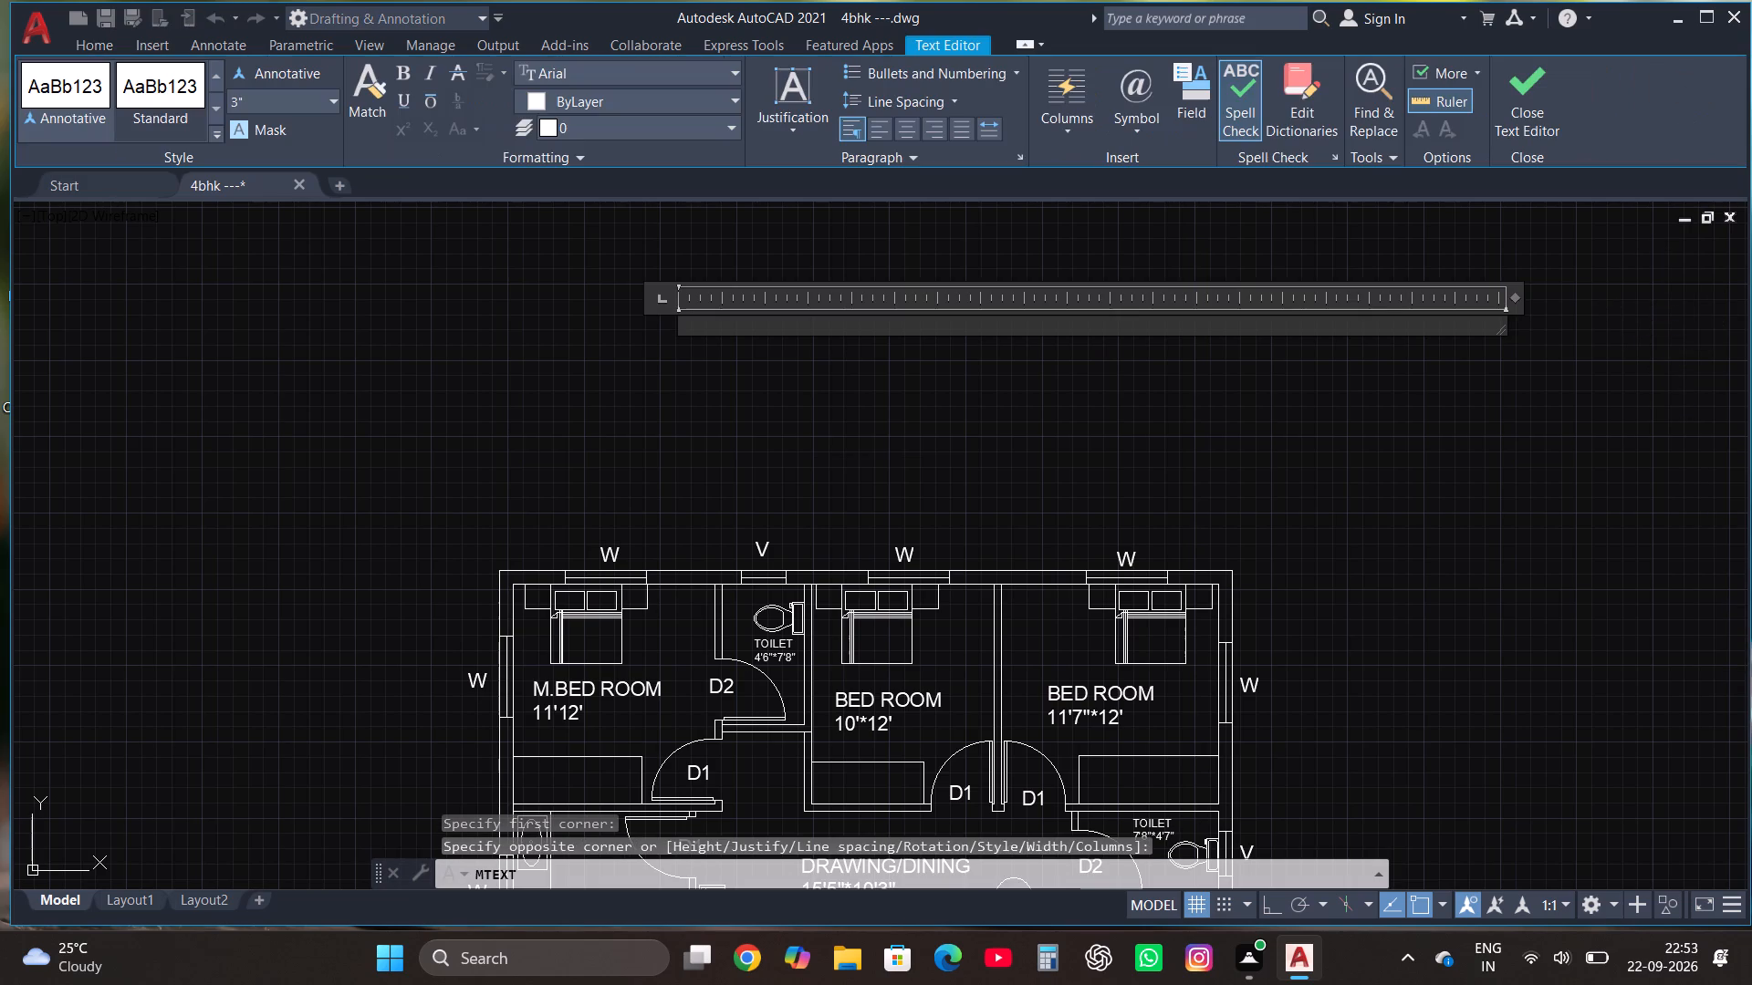
pyautogui.write('4BHK HOU')
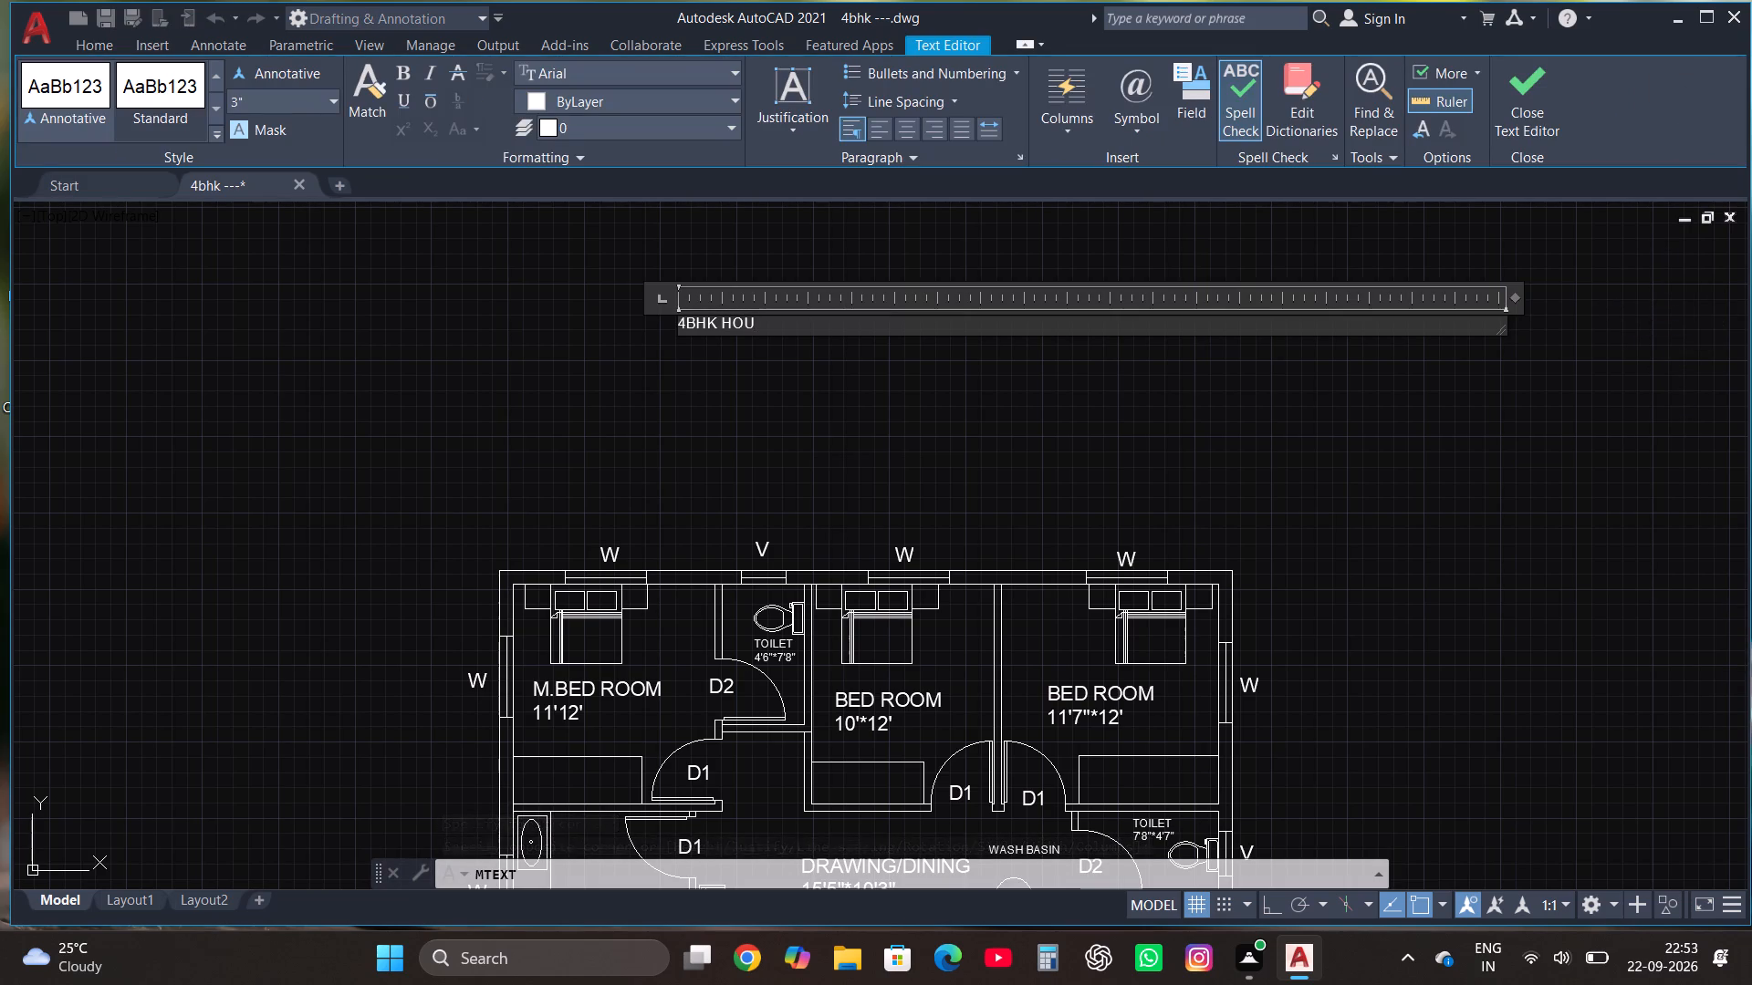
pyautogui.write('SE PLAN')
pyautogui.click(1528, 84)
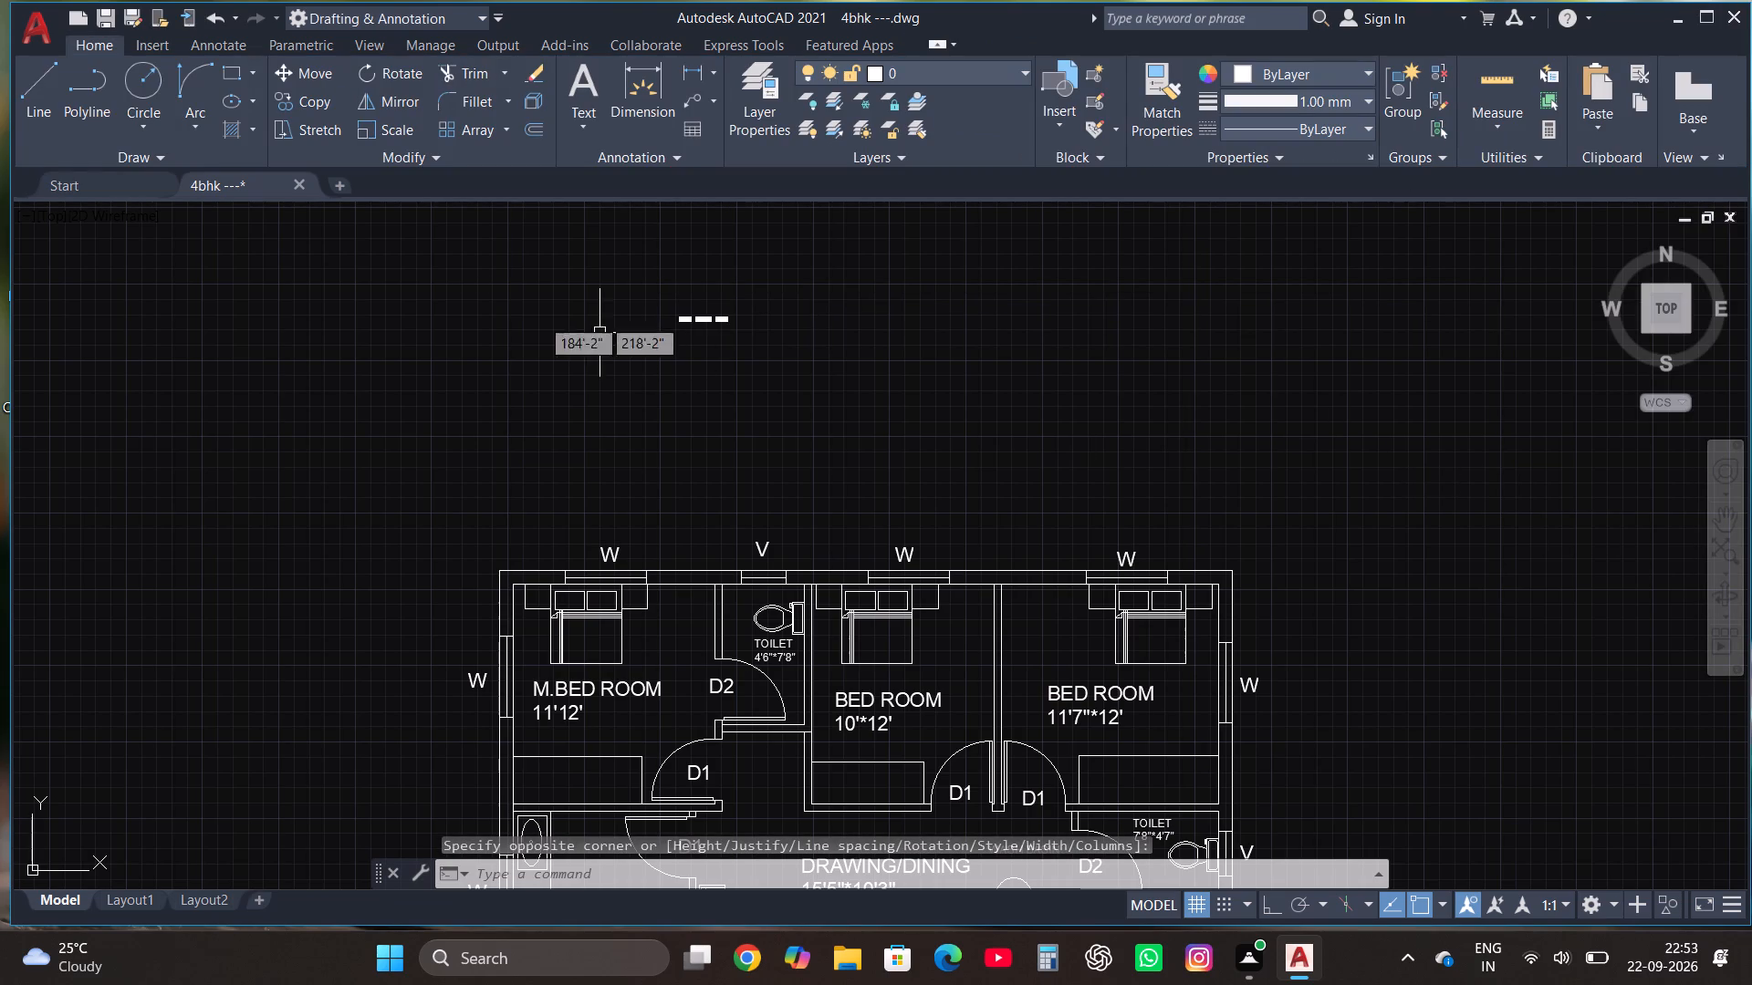
# Scale up the 4BHK HOUSE PLAN title freehand from its upper-left corner to suit the plan's size.
pyautogui.click(711, 323)
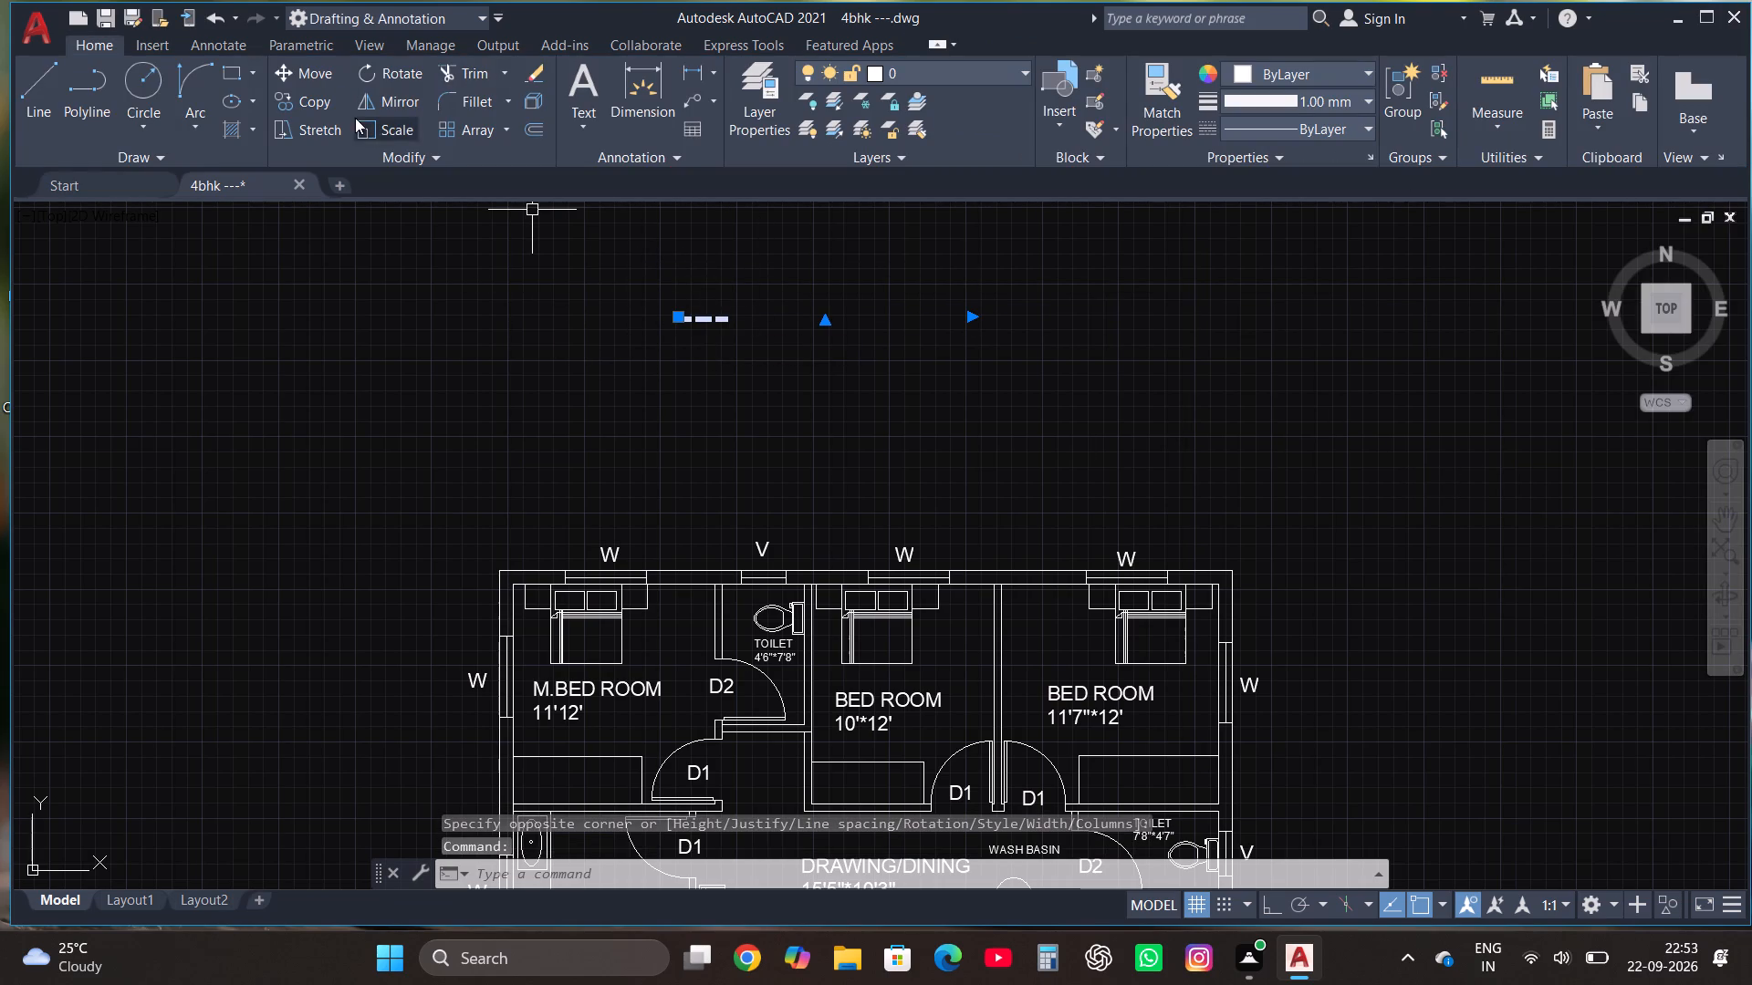
pyautogui.click(412, 132)
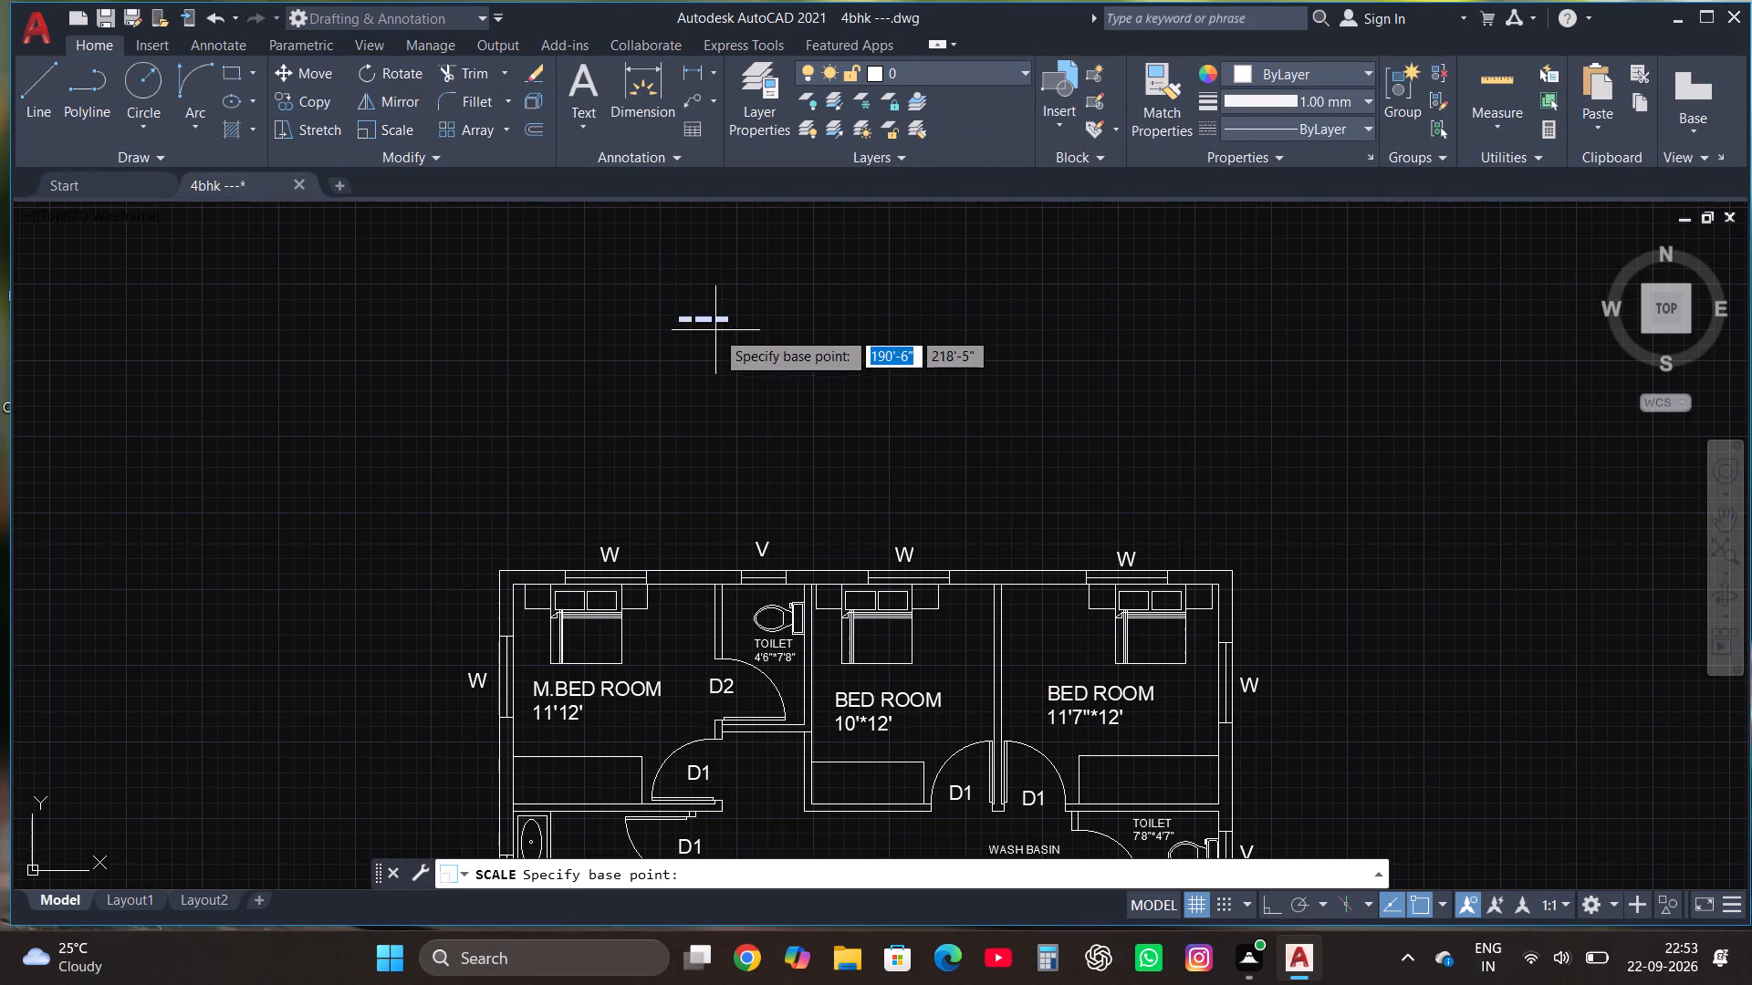
pyautogui.click(683, 311)
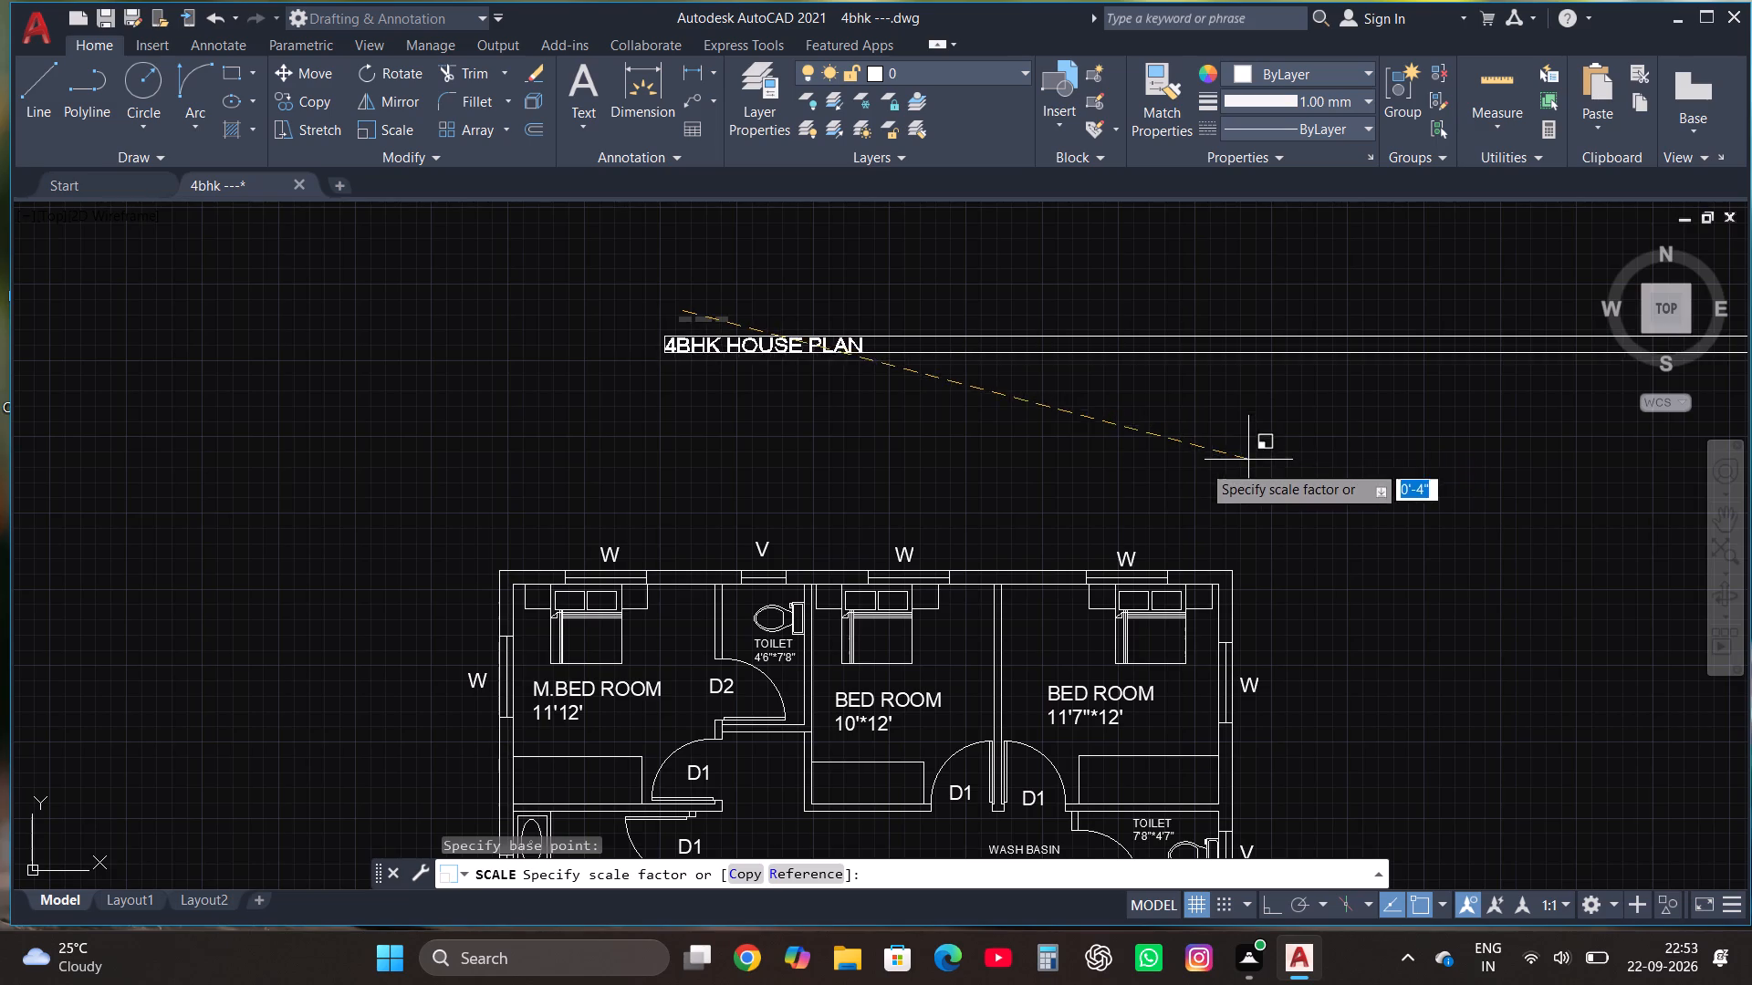
pyautogui.scroll(-2, 1061, 414)
pyautogui.click(1316, 564)
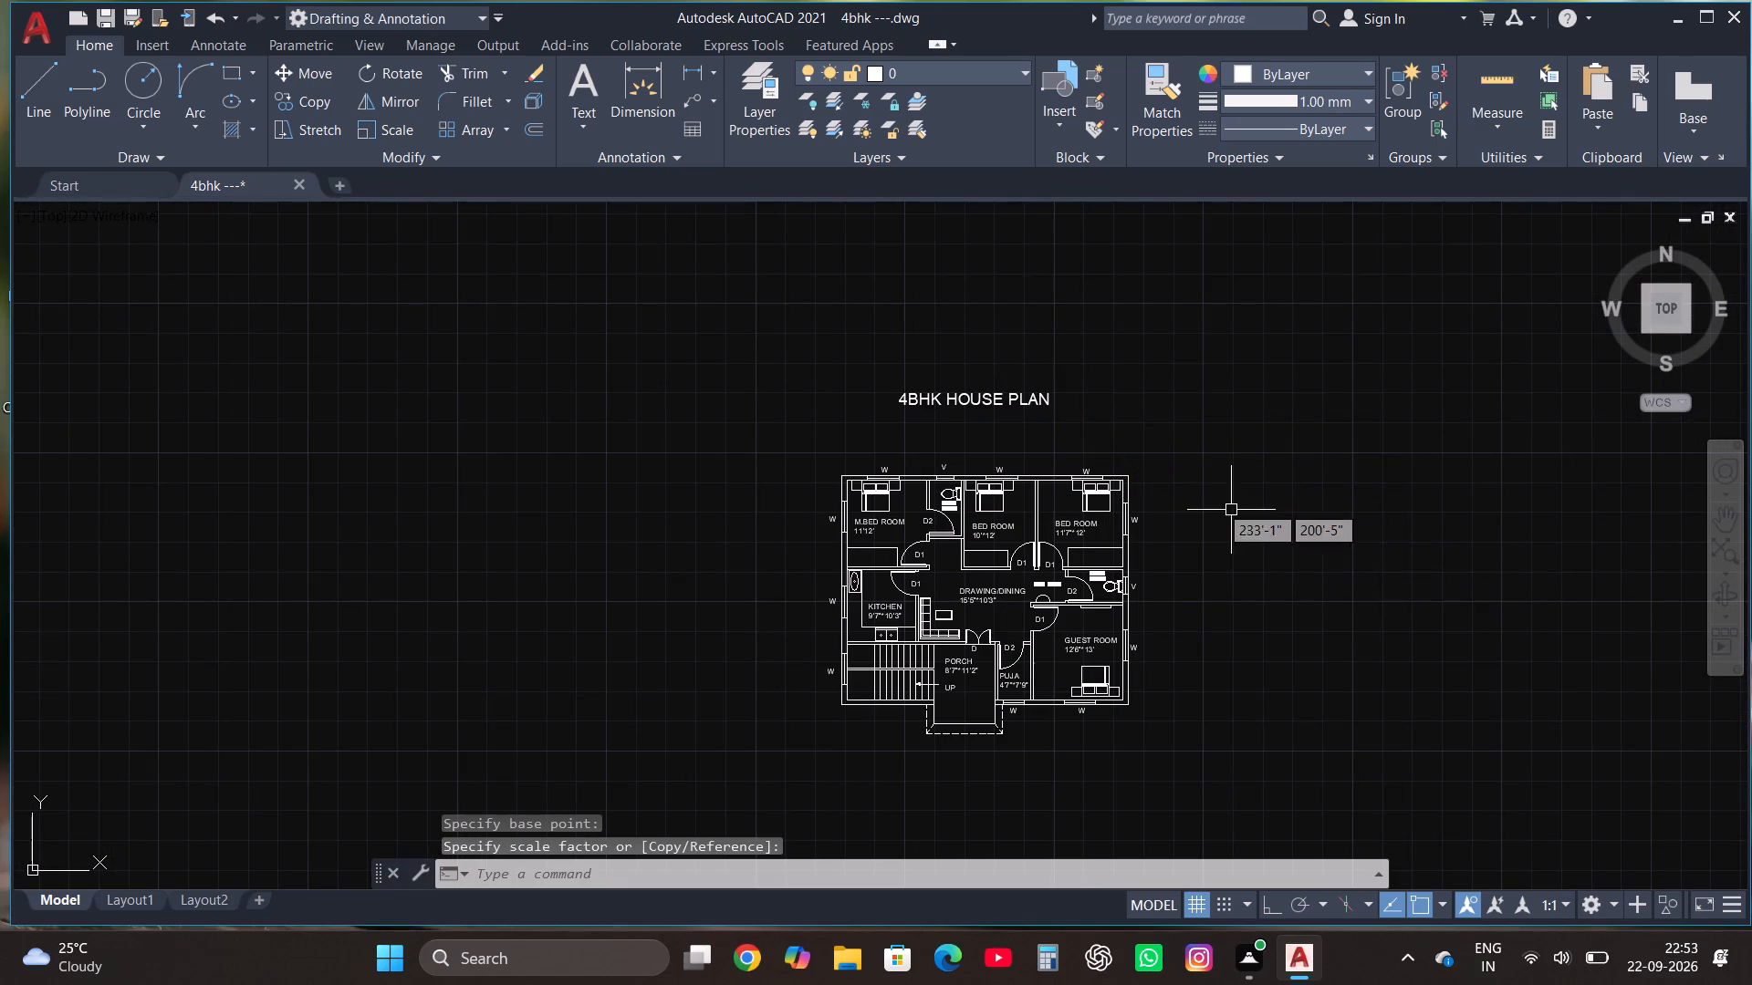
# Move the 4BHK HOUSE PLAN title down, closer to the plan's top wall.
pyautogui.scroll(1, 1096, 420)
pyautogui.click(899, 398)
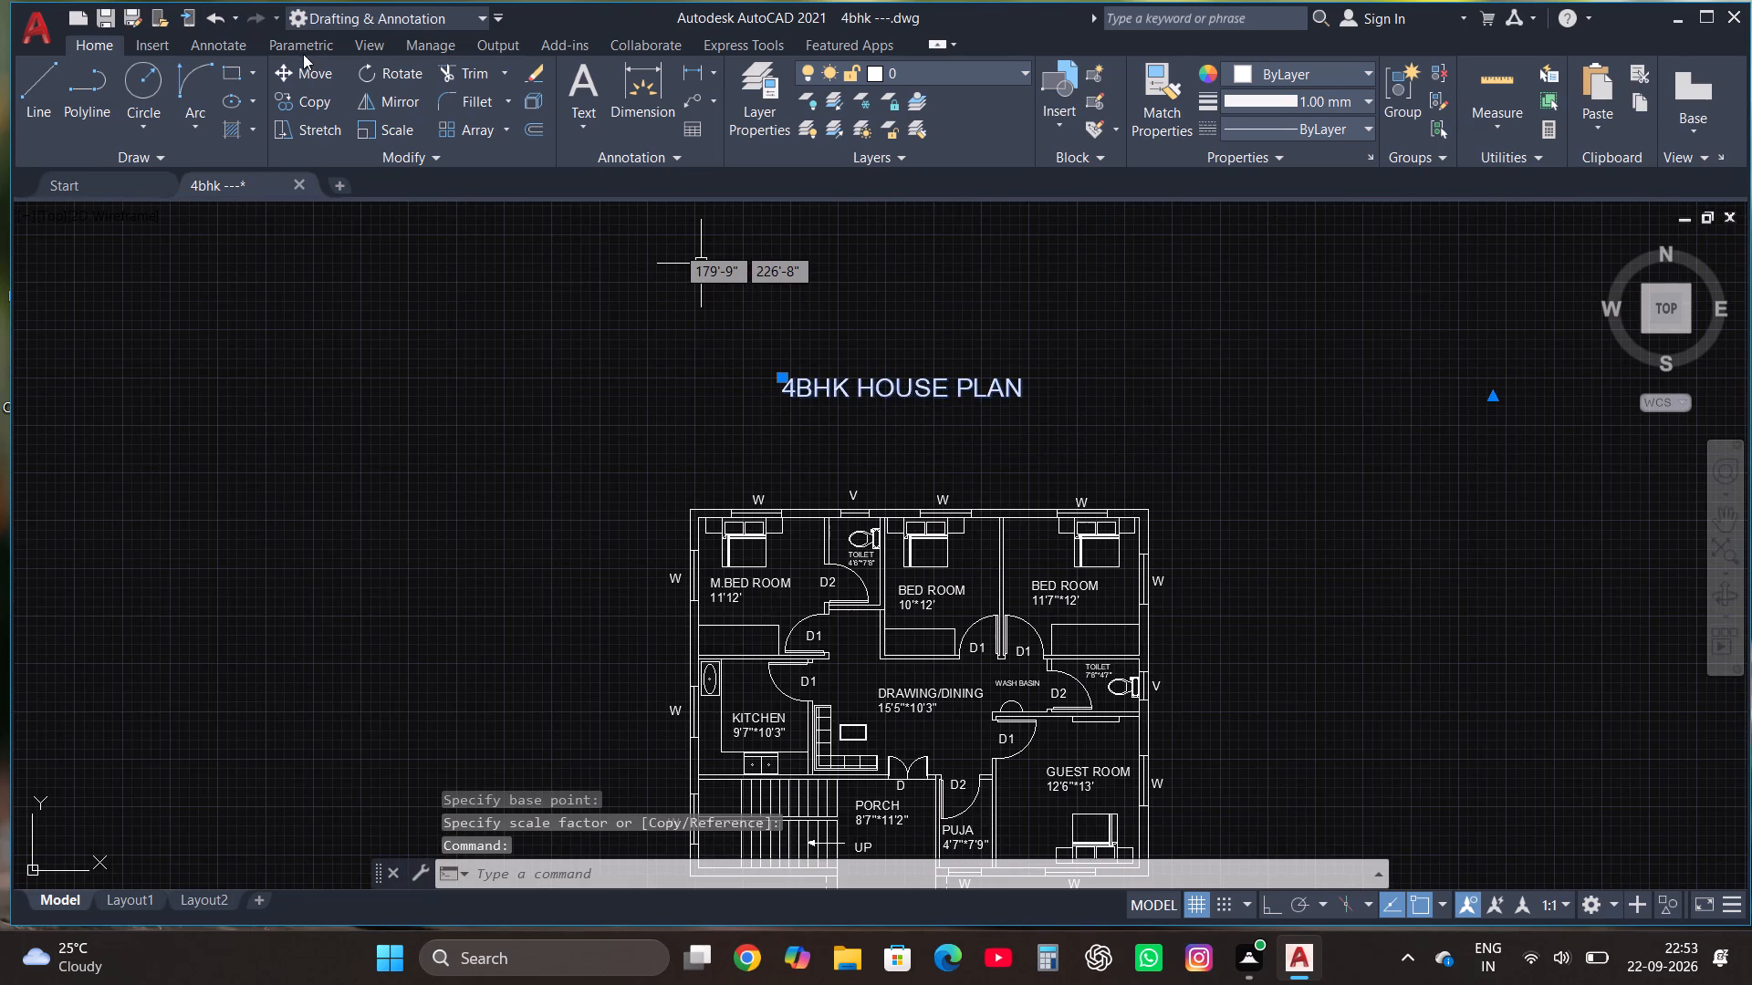
pyautogui.click(310, 71)
pyautogui.click(887, 378)
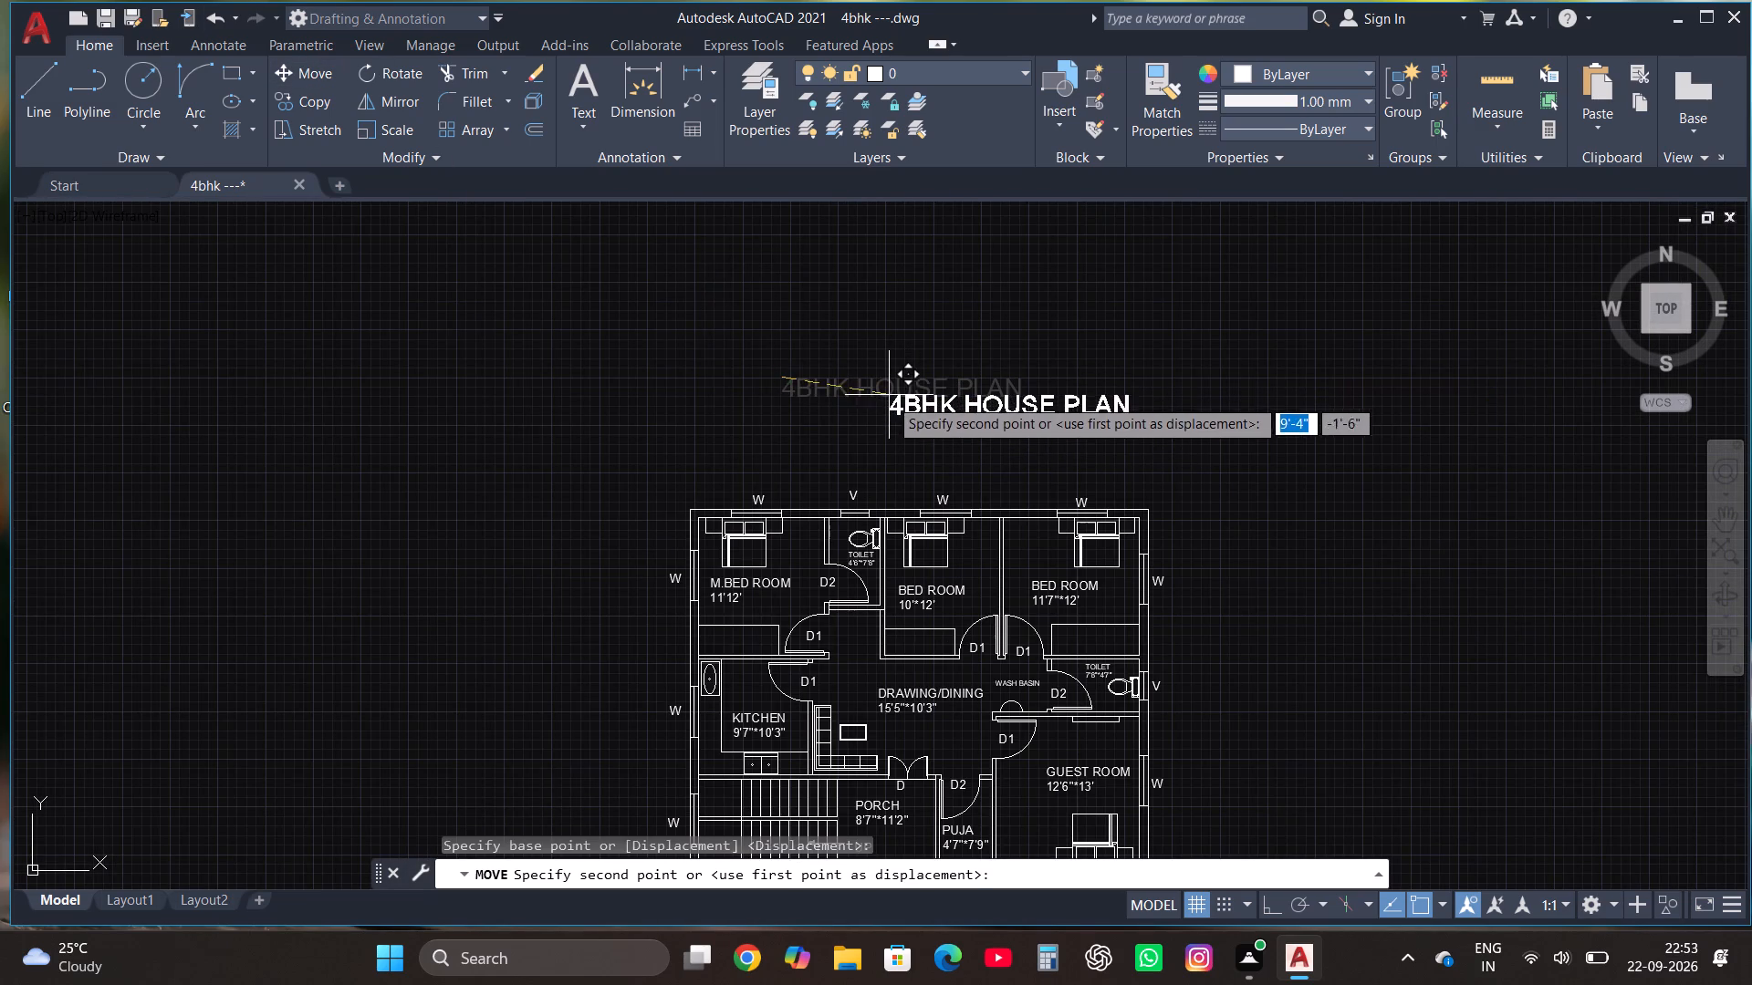
pyautogui.click(787, 415)
# Create a new layer named WALL and assign it blue index colour 172.
pyautogui.scroll(-1, 791, 343)
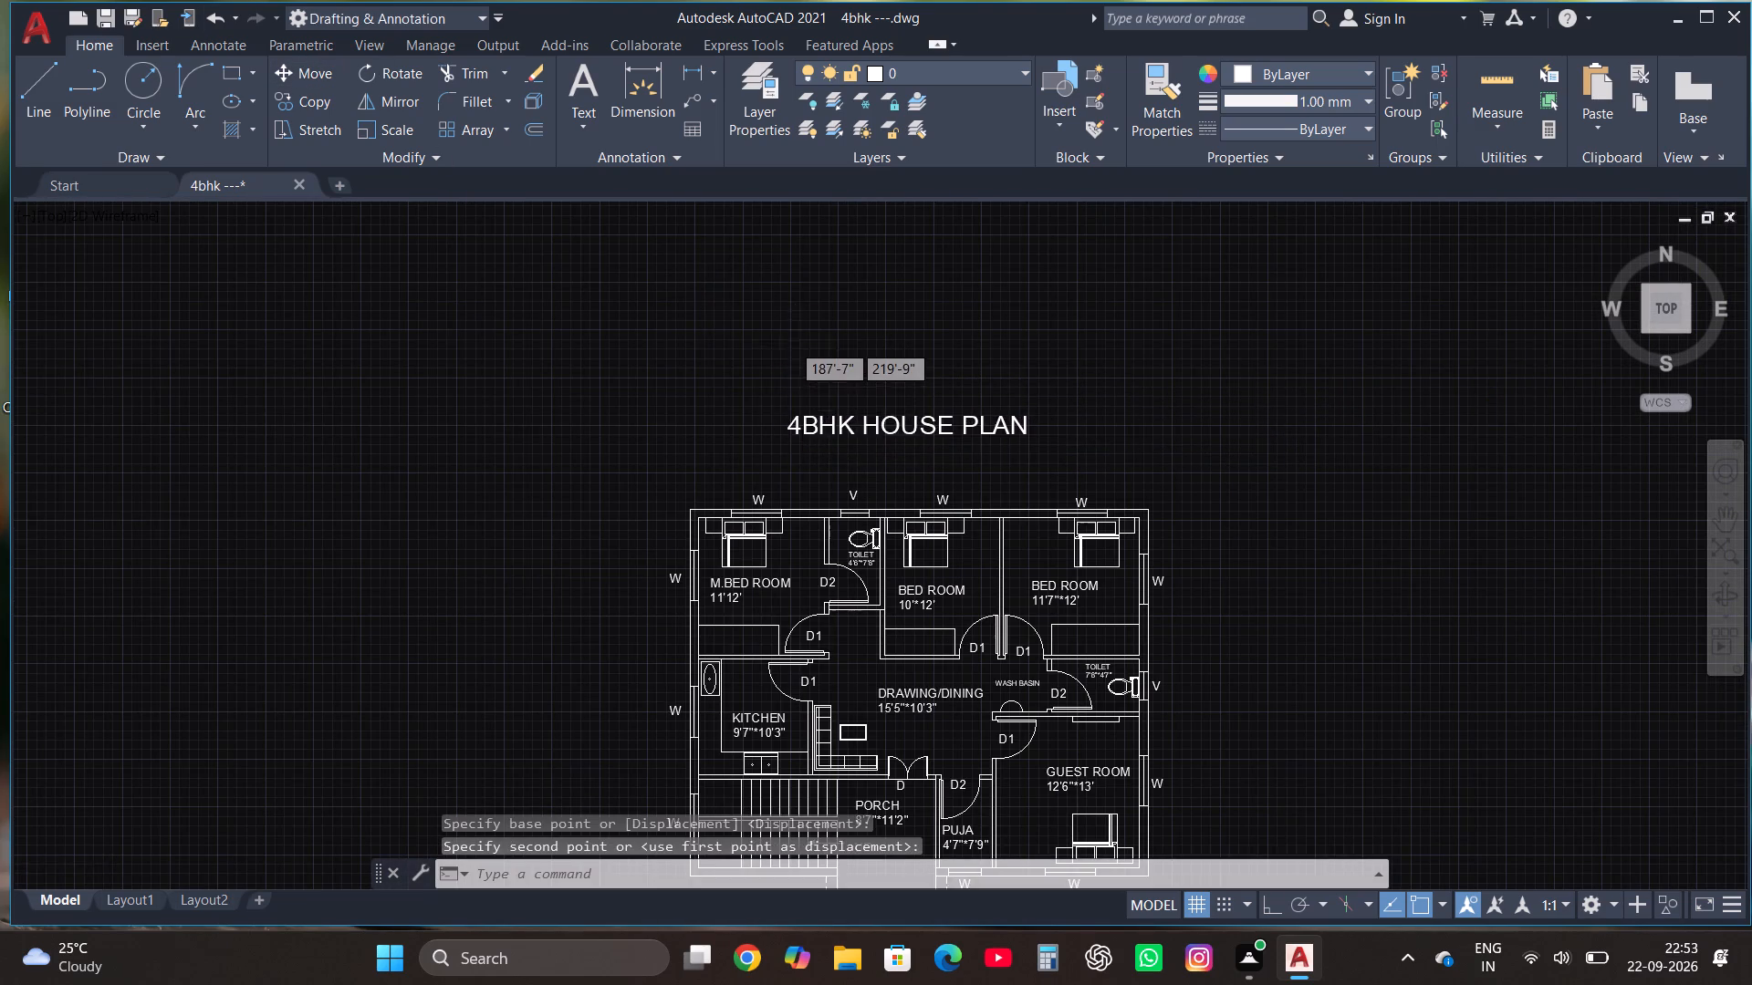
pyautogui.scroll(1, 814, 372)
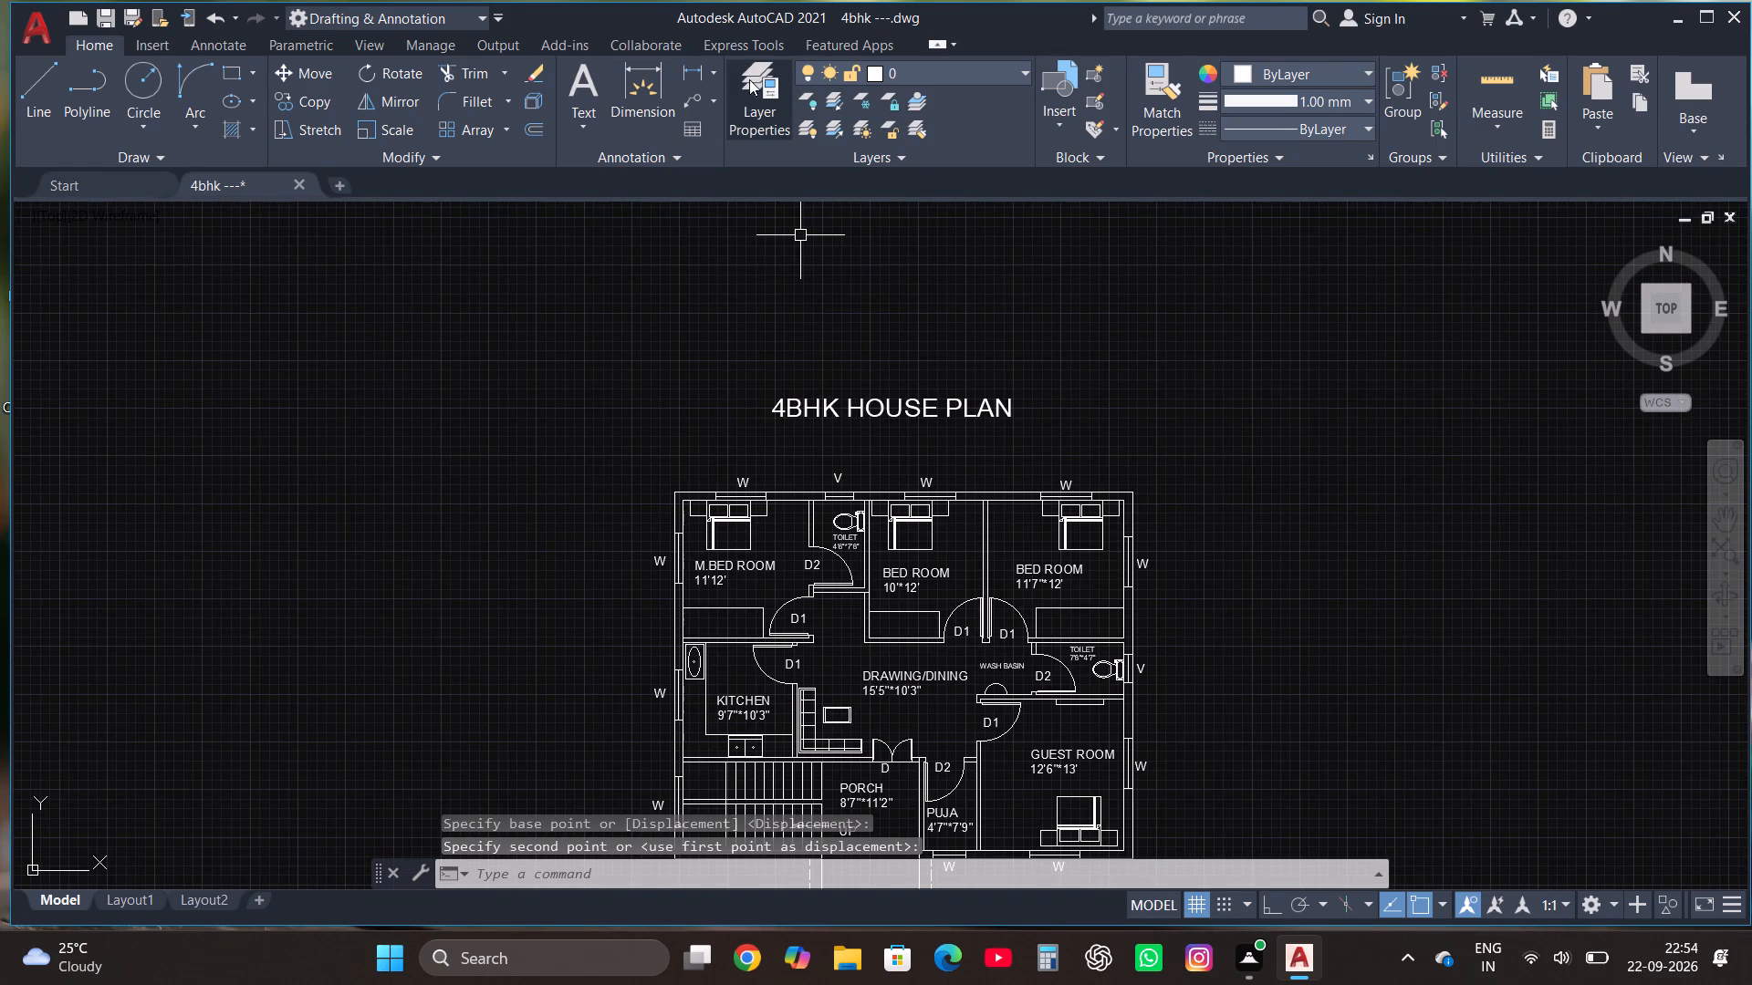
pyautogui.click(759, 80)
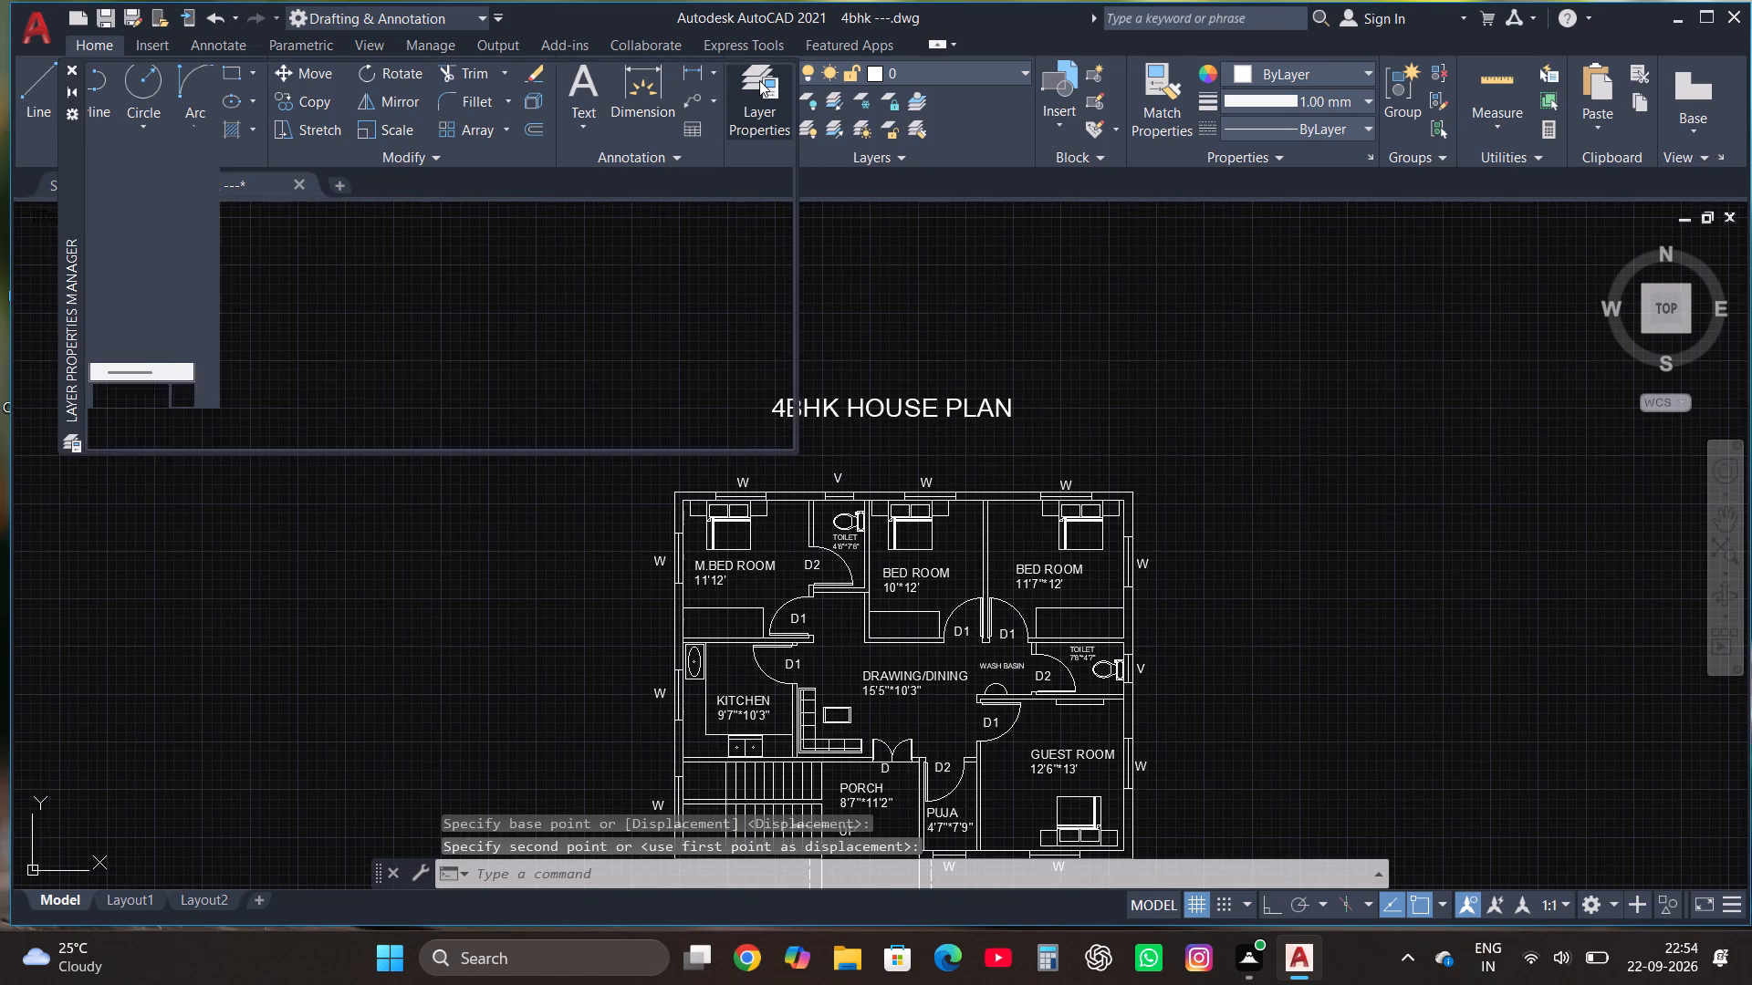
pyautogui.click(227, 109)
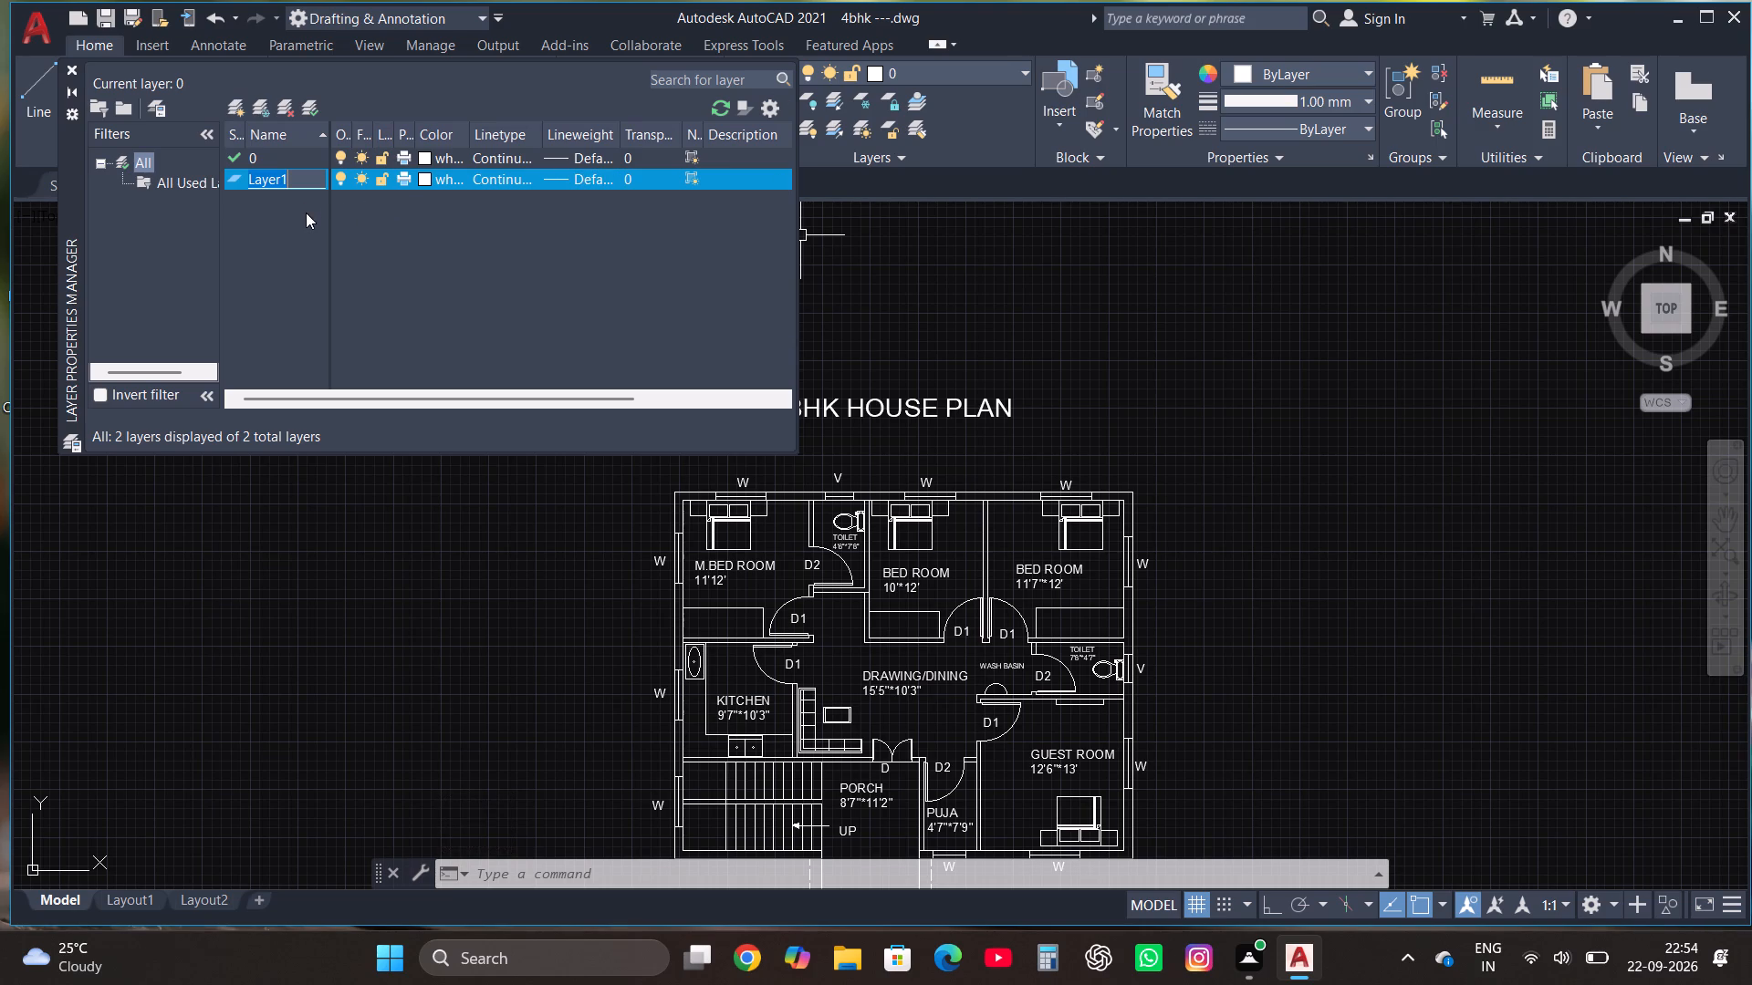
pyautogui.write('WALL')
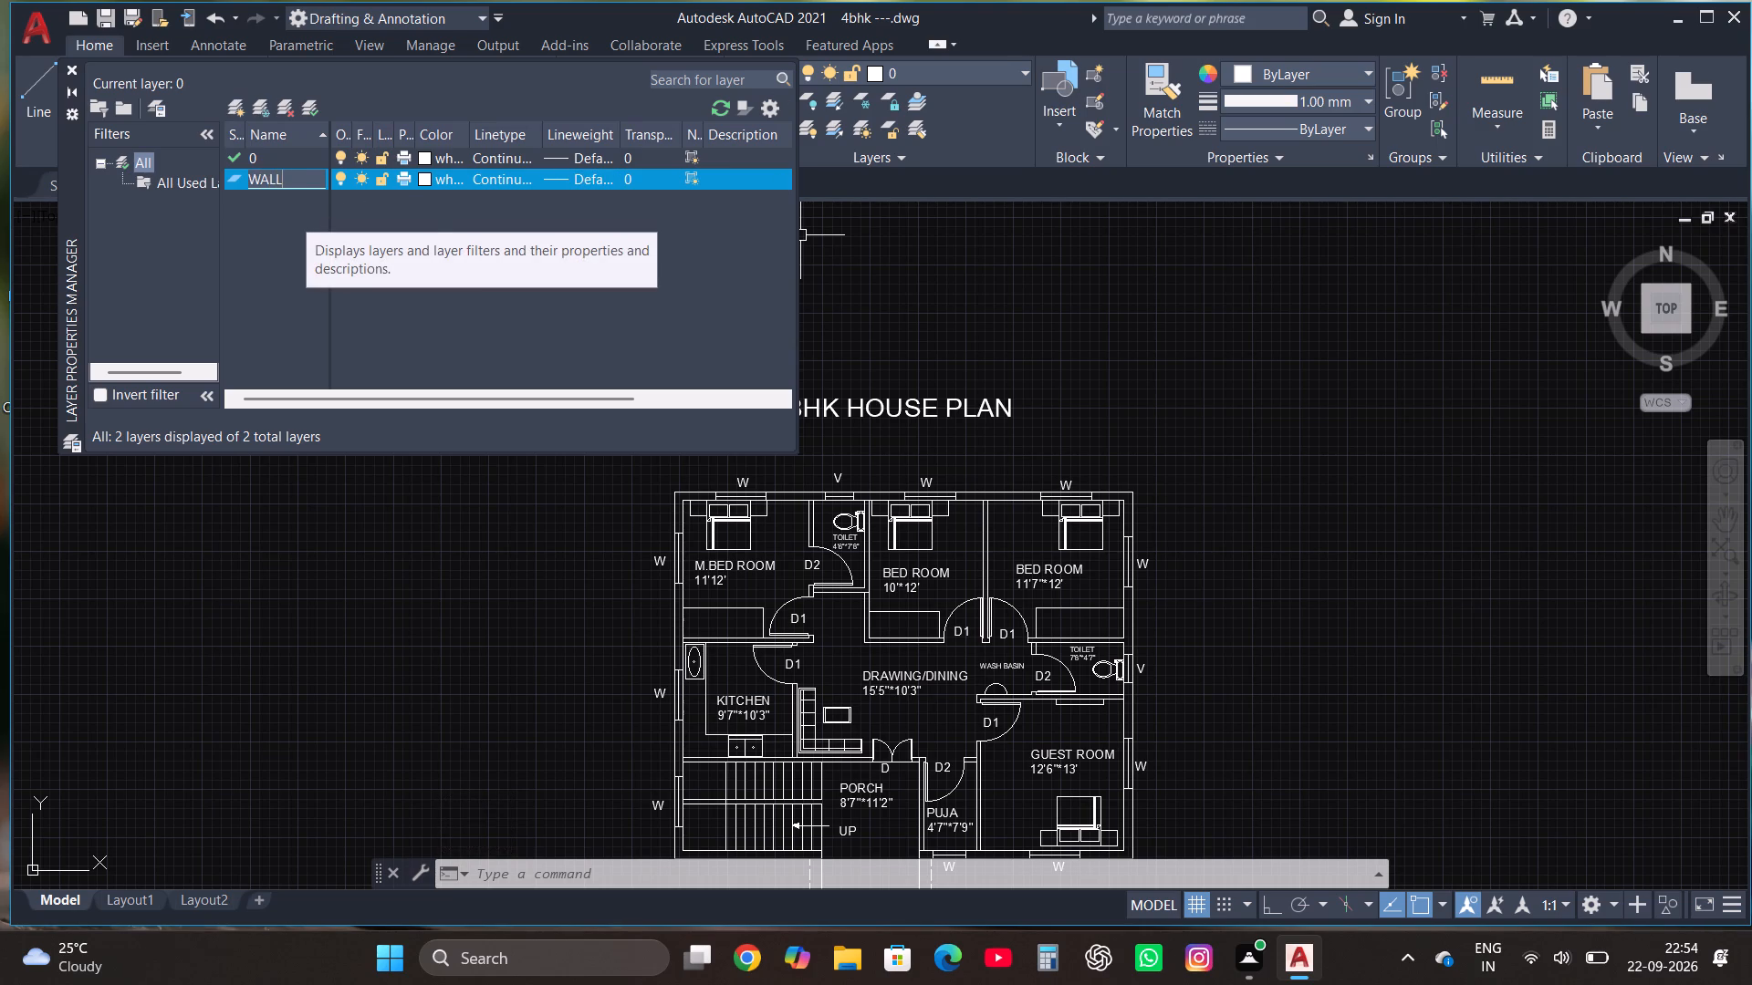
pyautogui.click(422, 180)
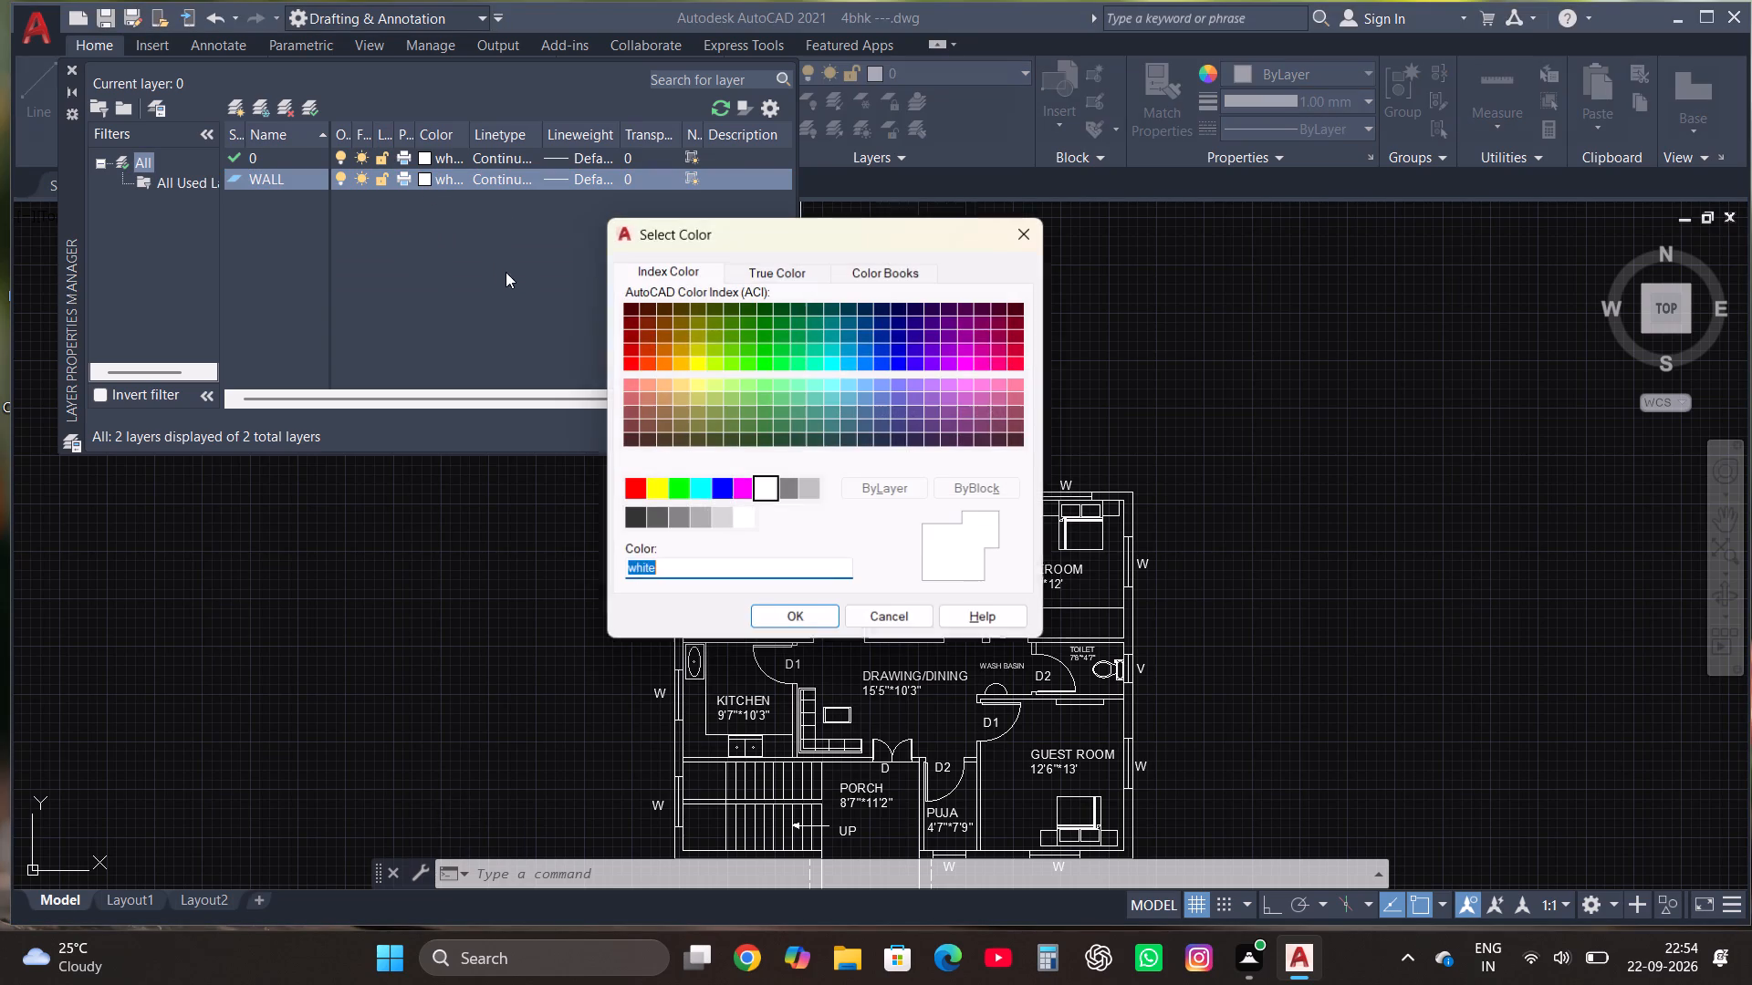
pyautogui.click(902, 355)
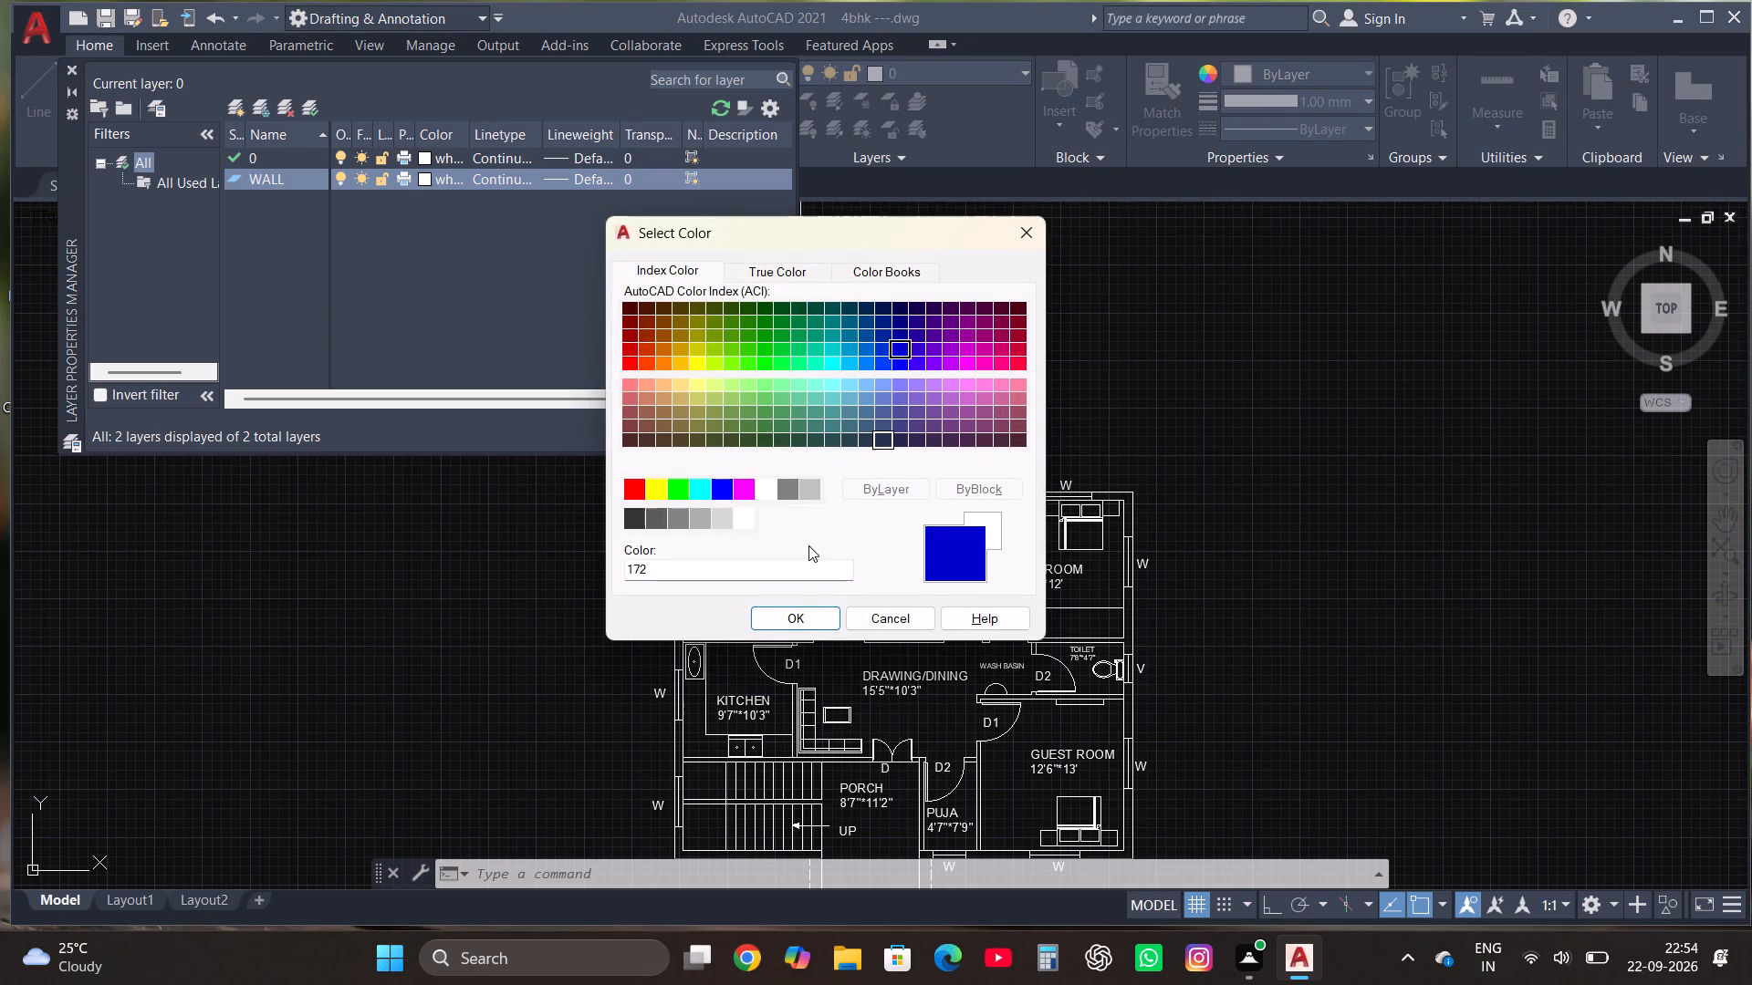
pyautogui.click(777, 626)
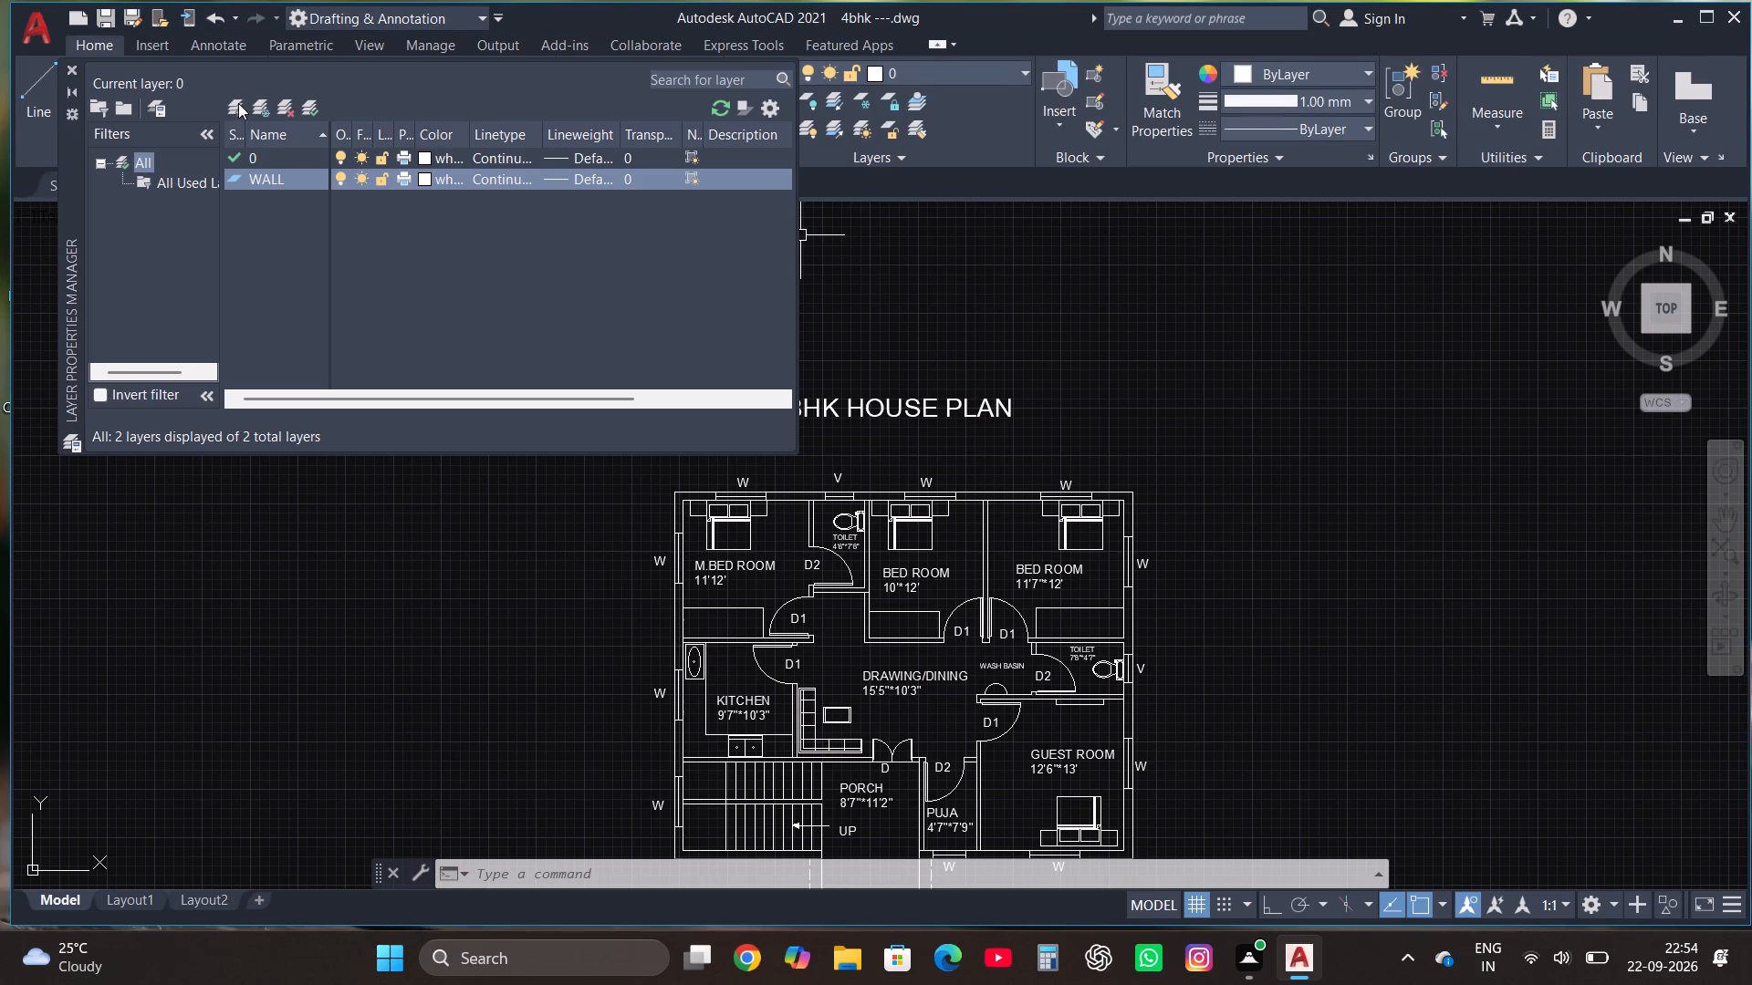
# Create another new layer and rename it BED, dismissing any dialogs that interrupt the renaming.
pyautogui.click(238, 103)
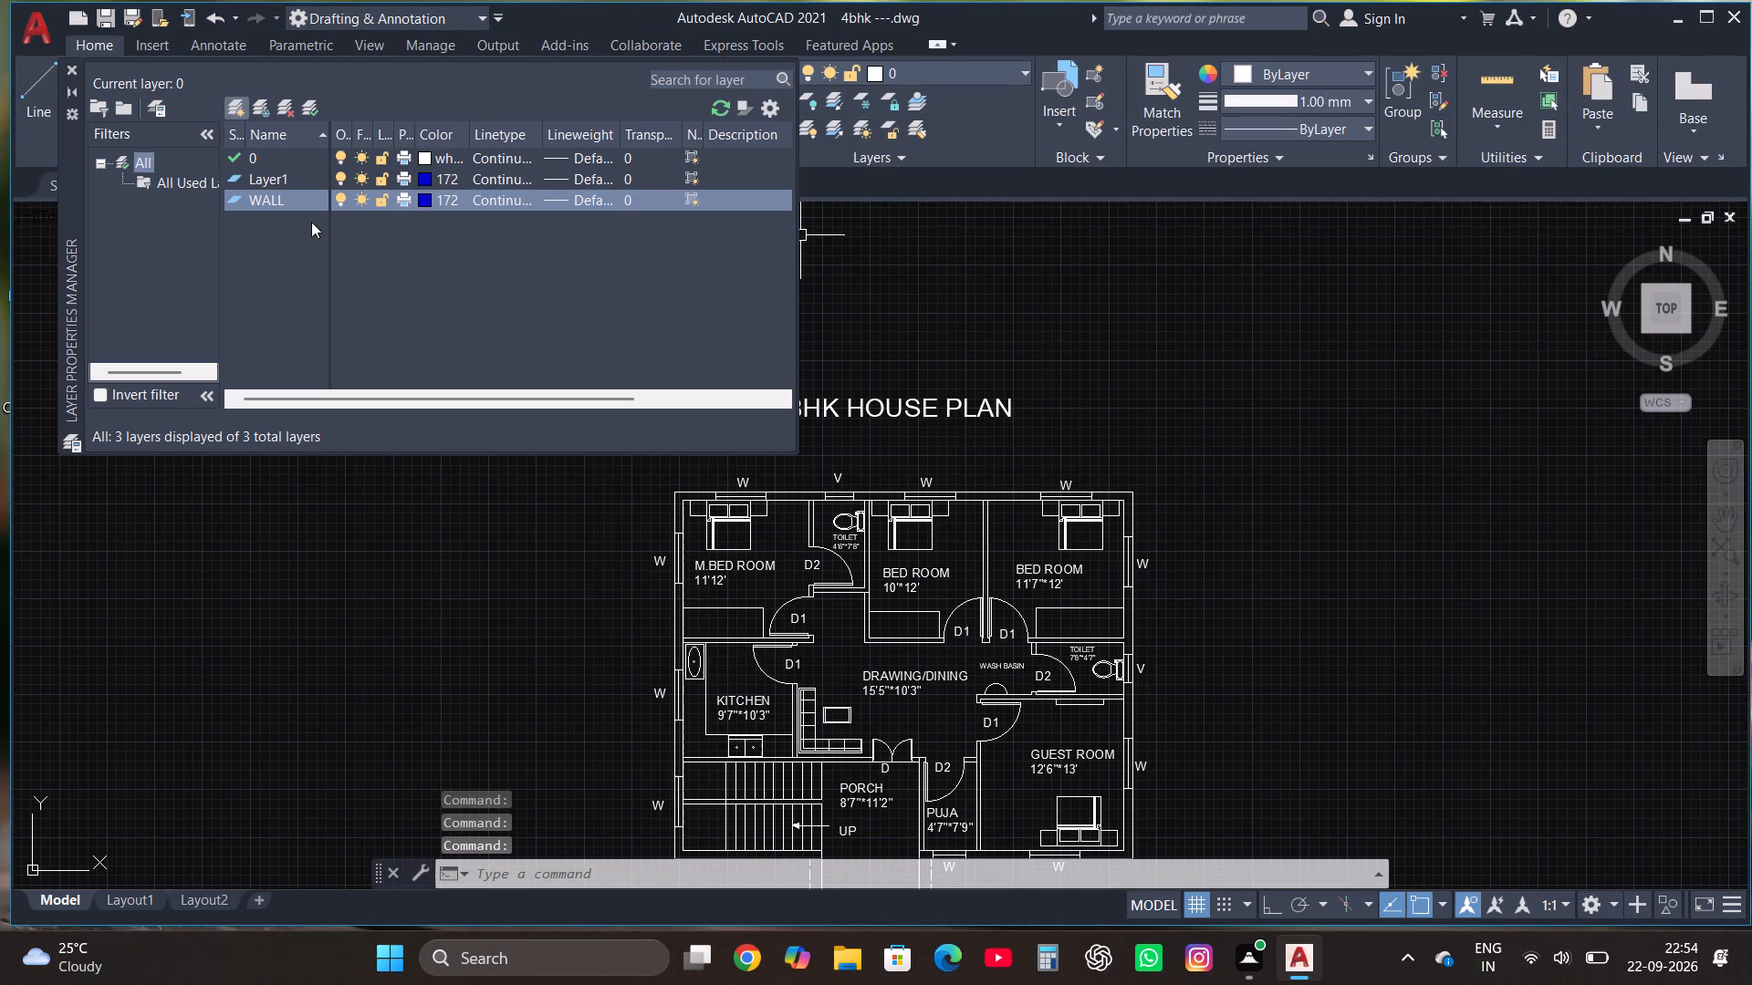
pyautogui.write('BEDS')
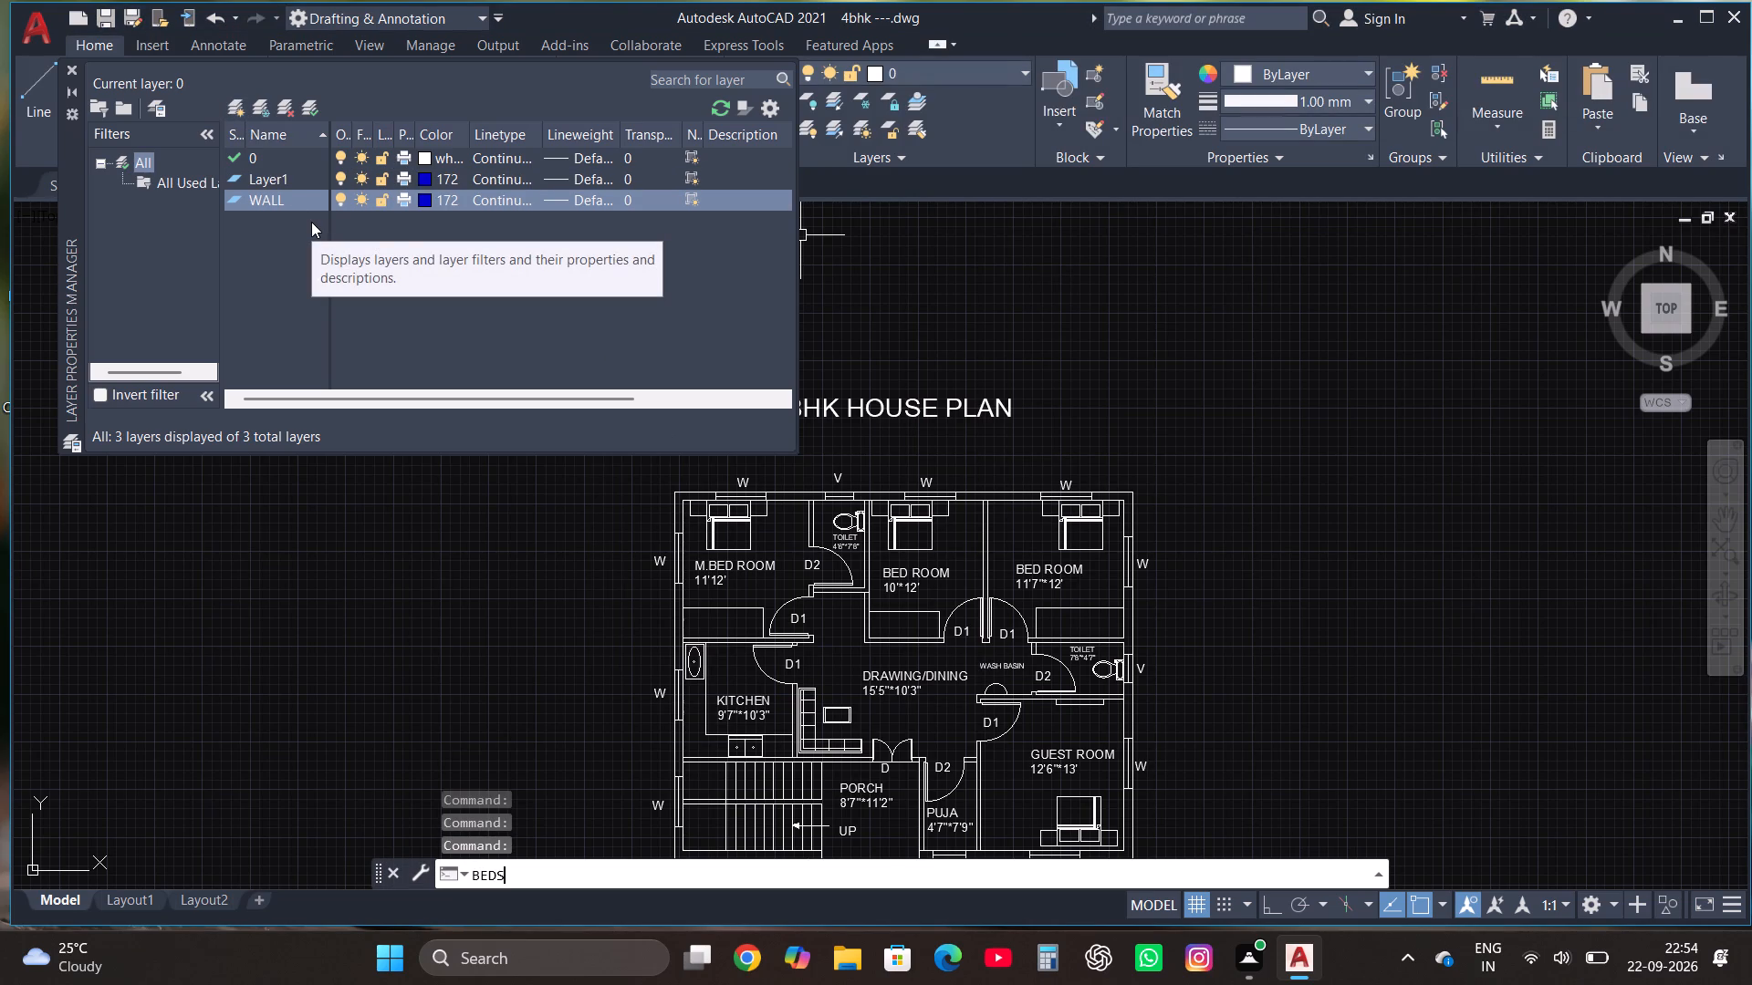
pyautogui.click(300, 171)
pyautogui.rightClick(302, 173)
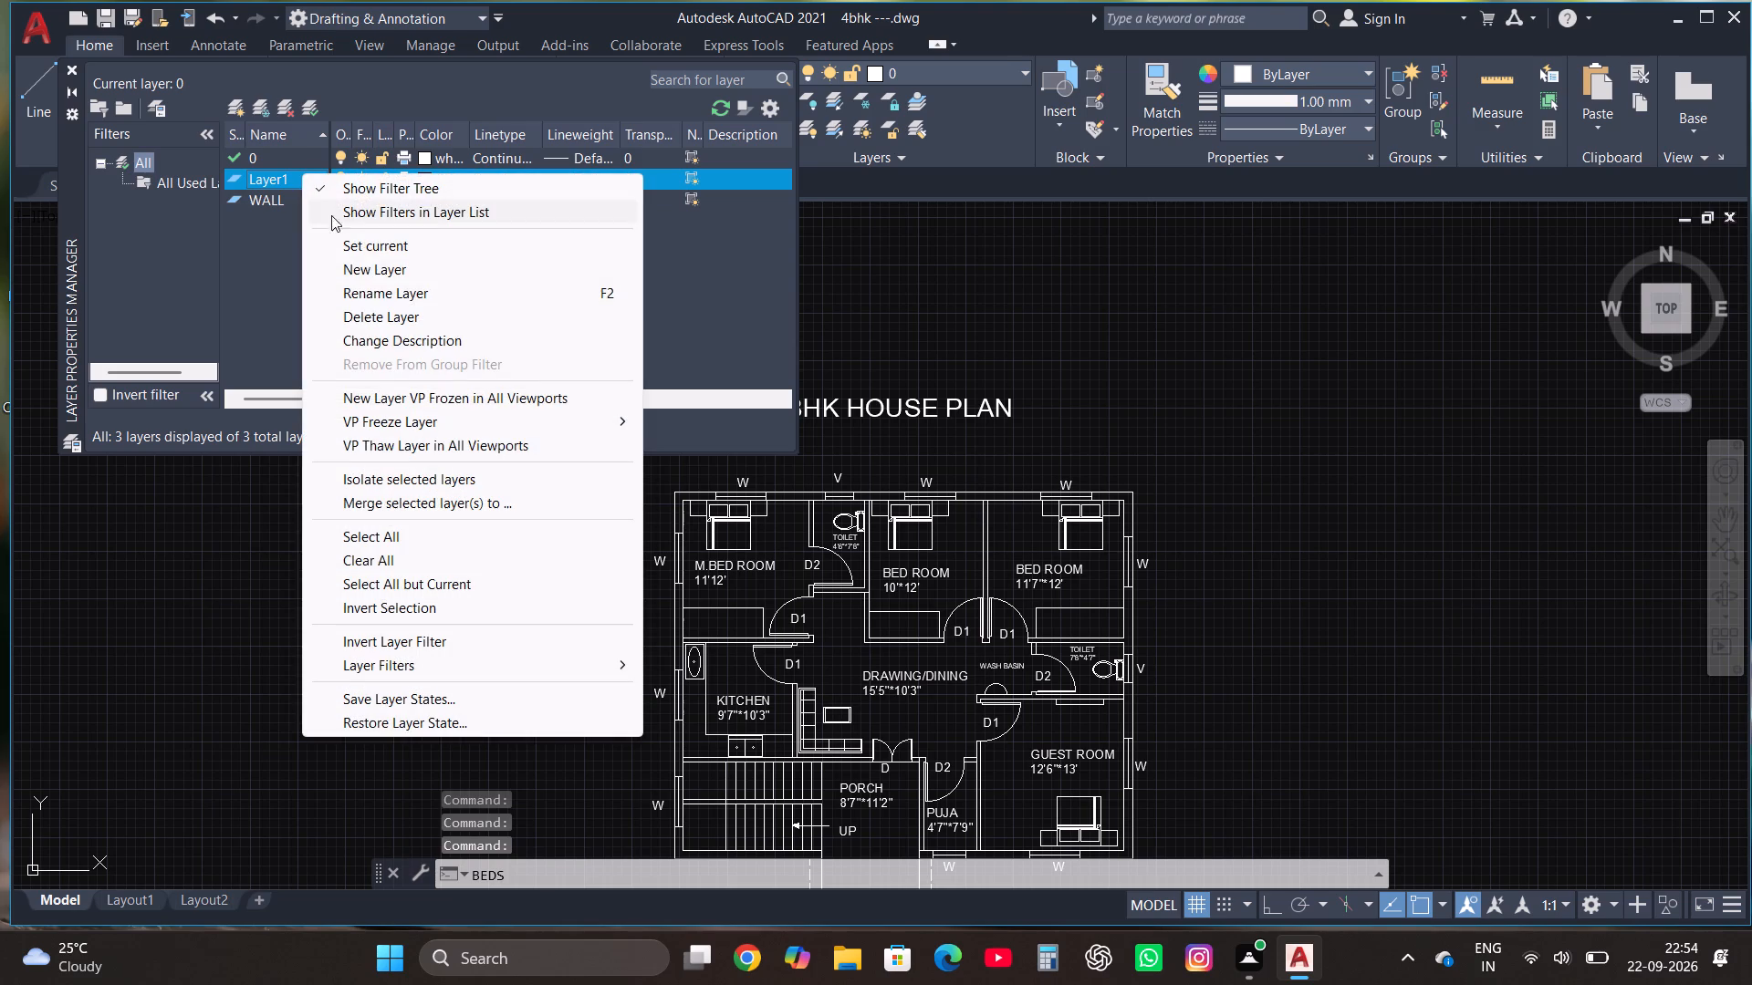
pyautogui.click(407, 294)
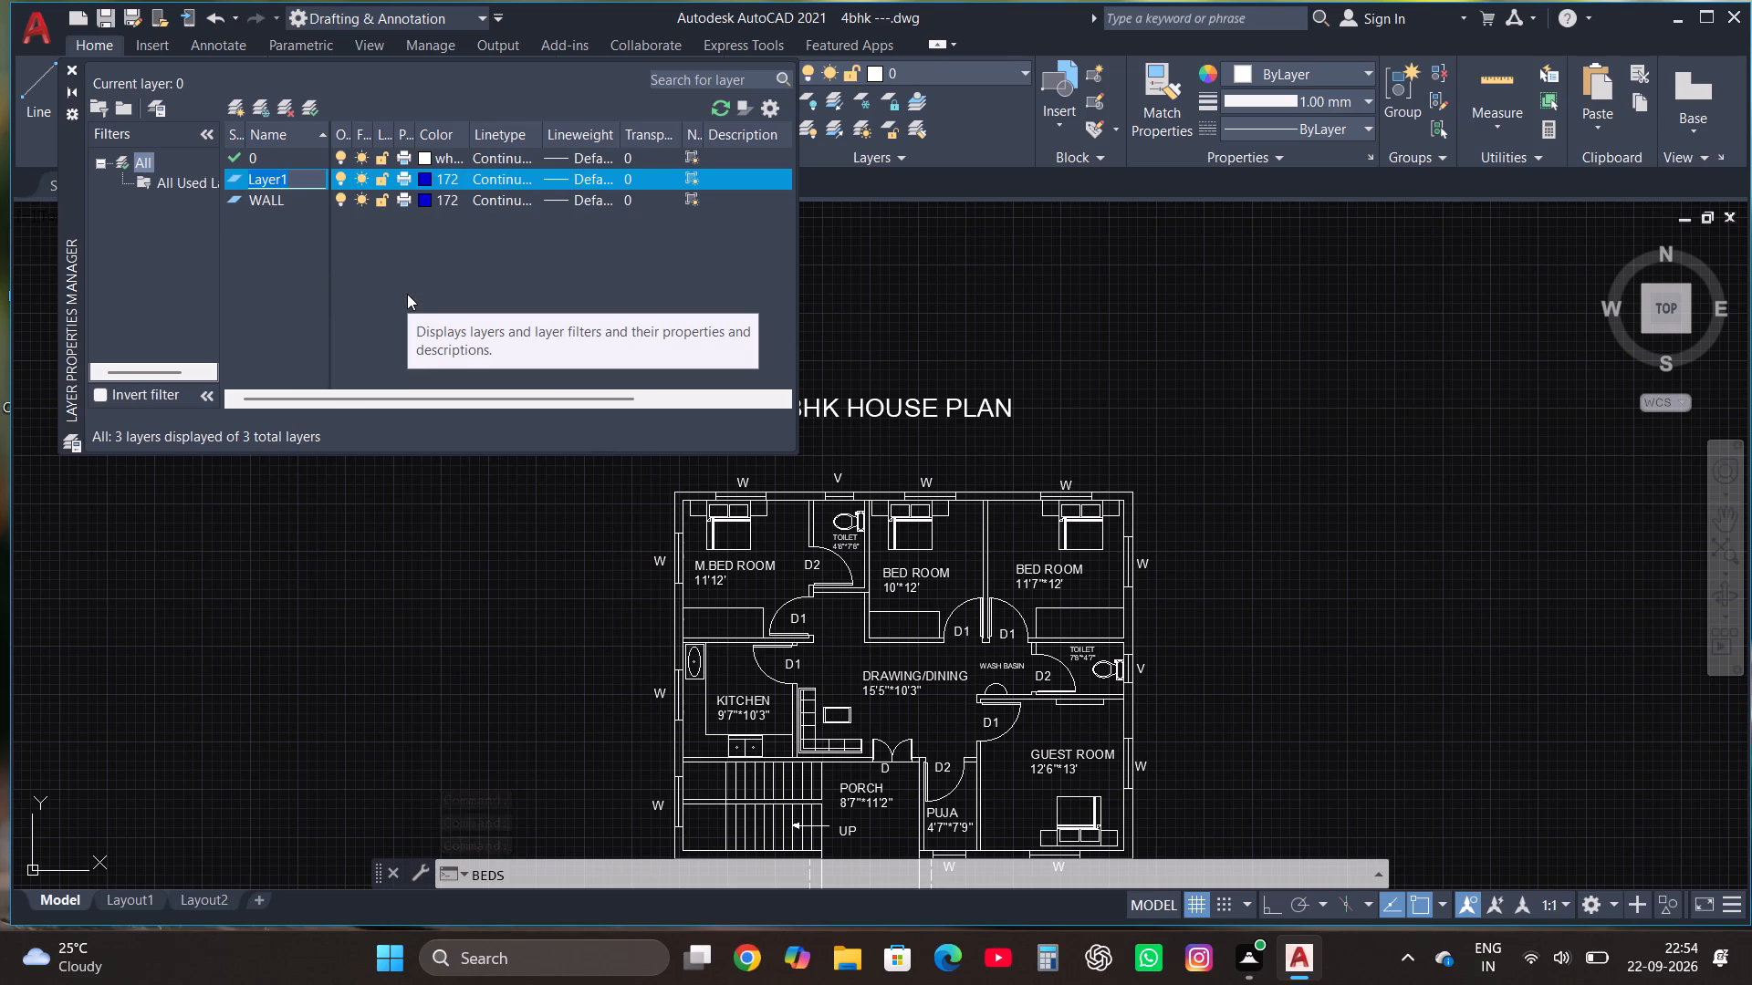
pyautogui.write('BED')
pyautogui.click(422, 175)
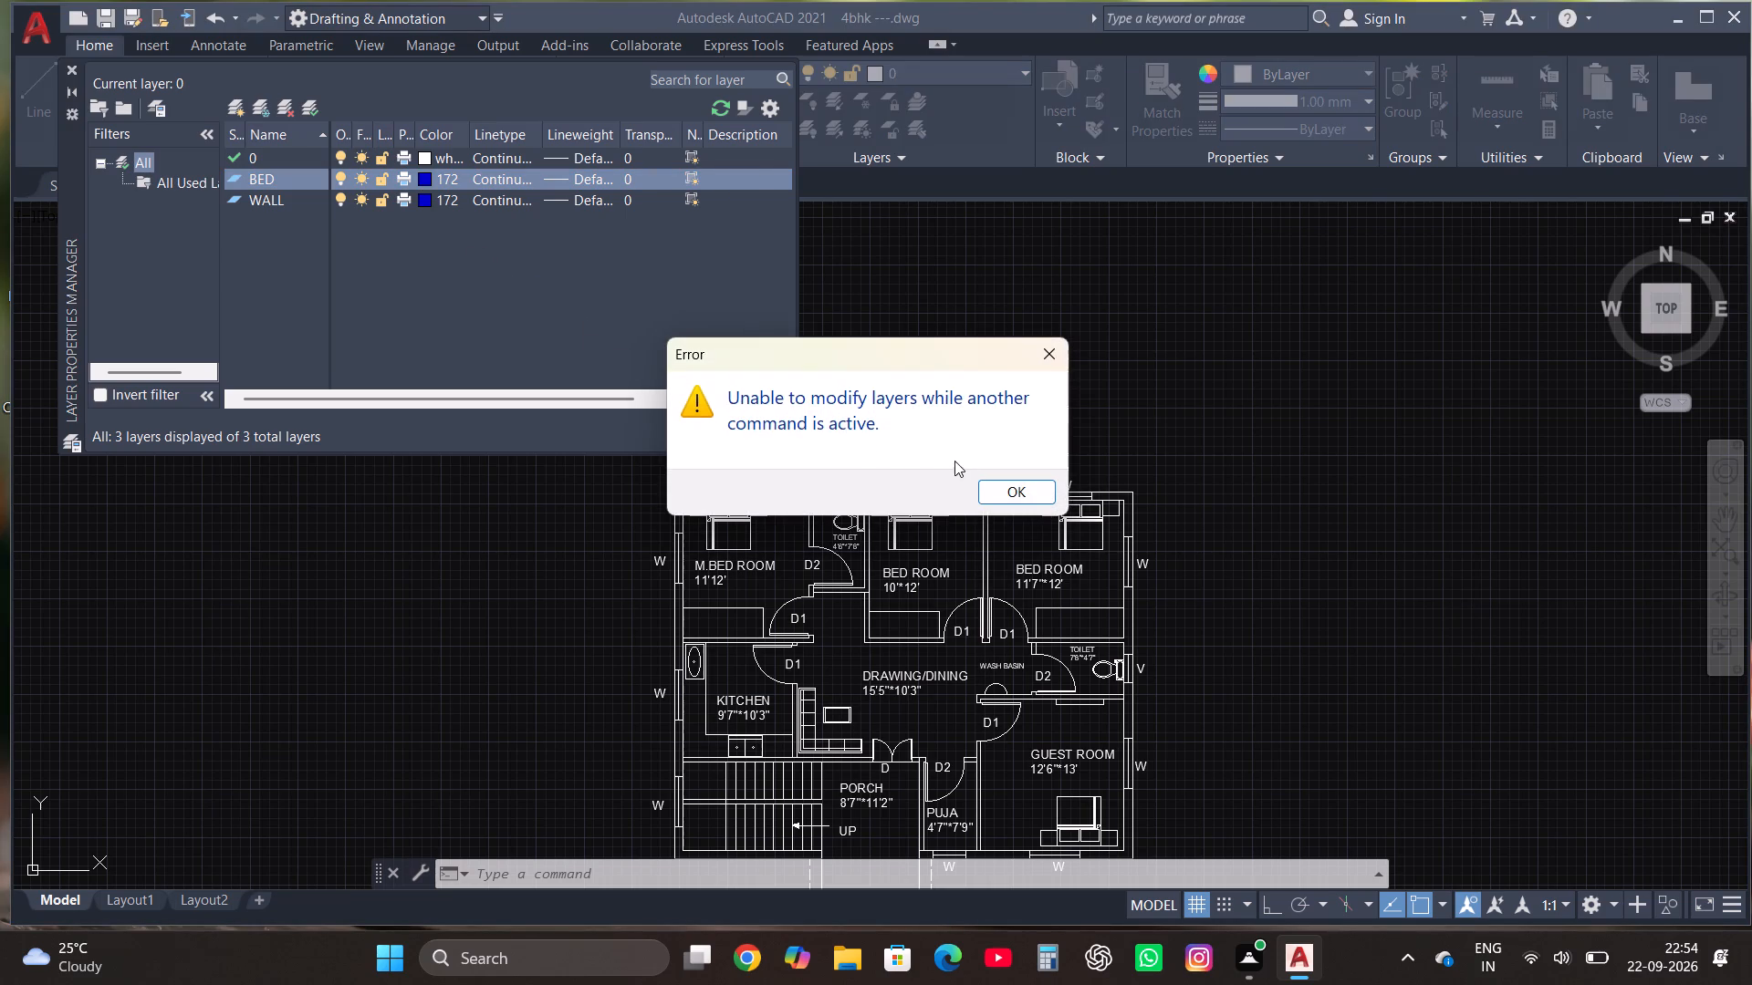
pyautogui.click(987, 482)
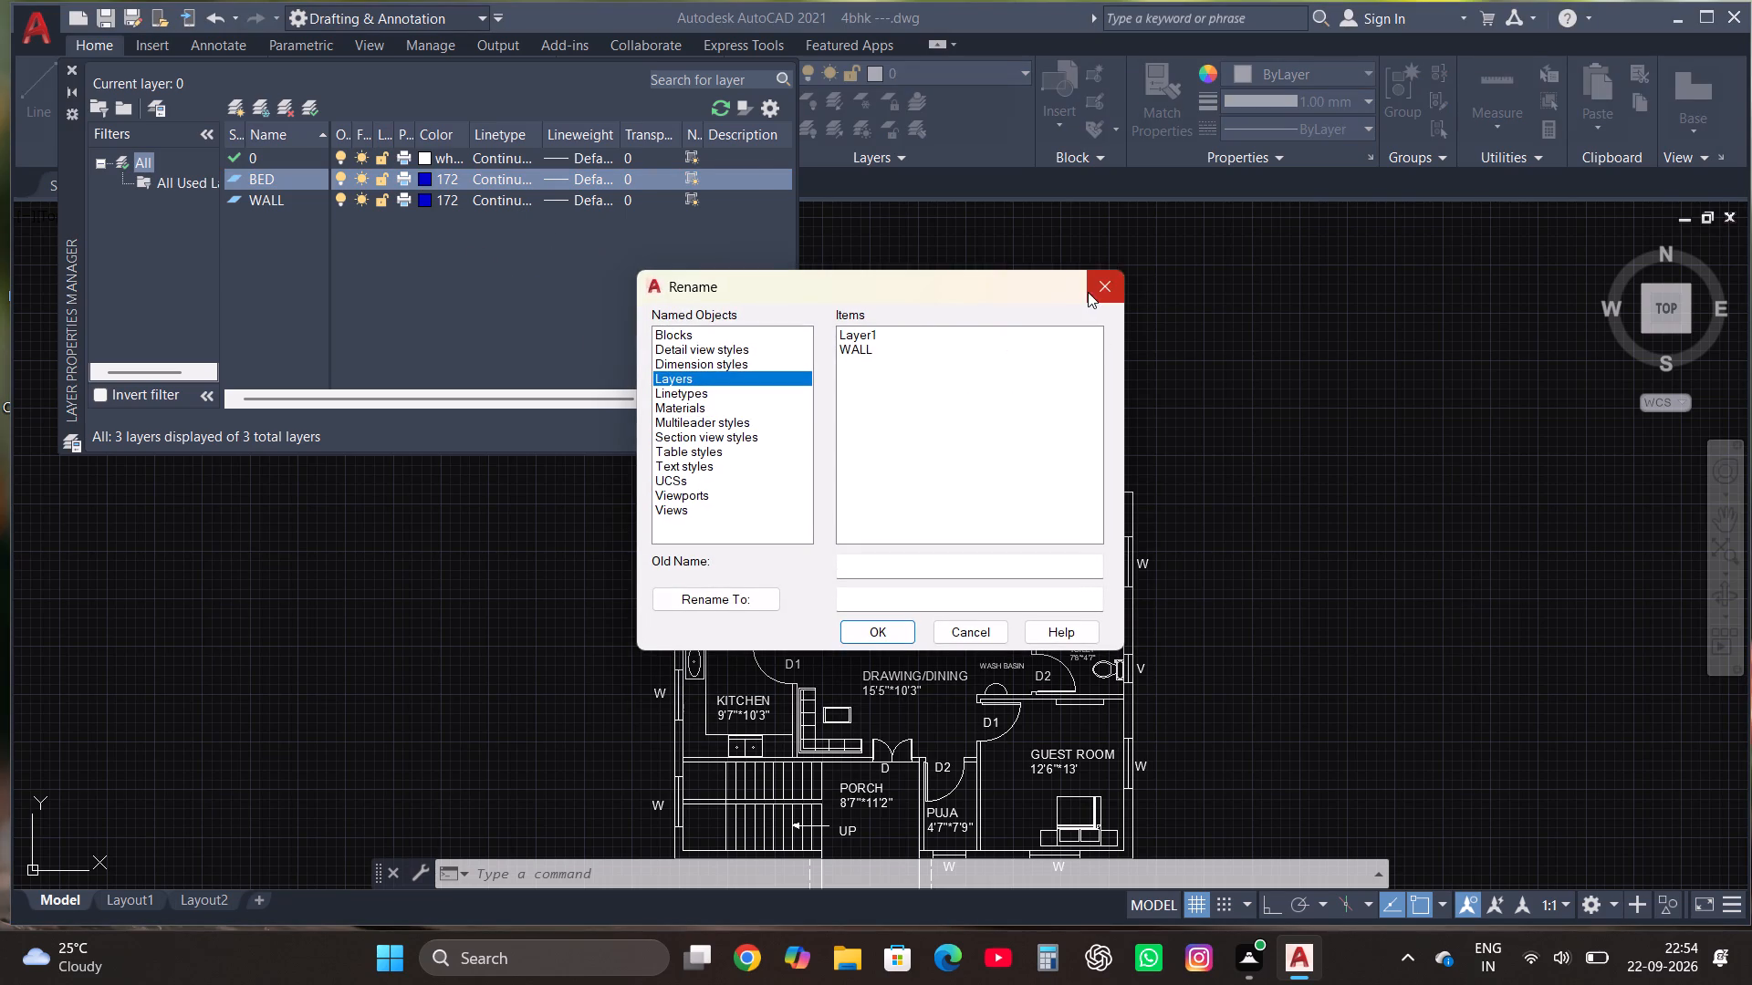
pyautogui.click(1089, 292)
pyautogui.click(427, 178)
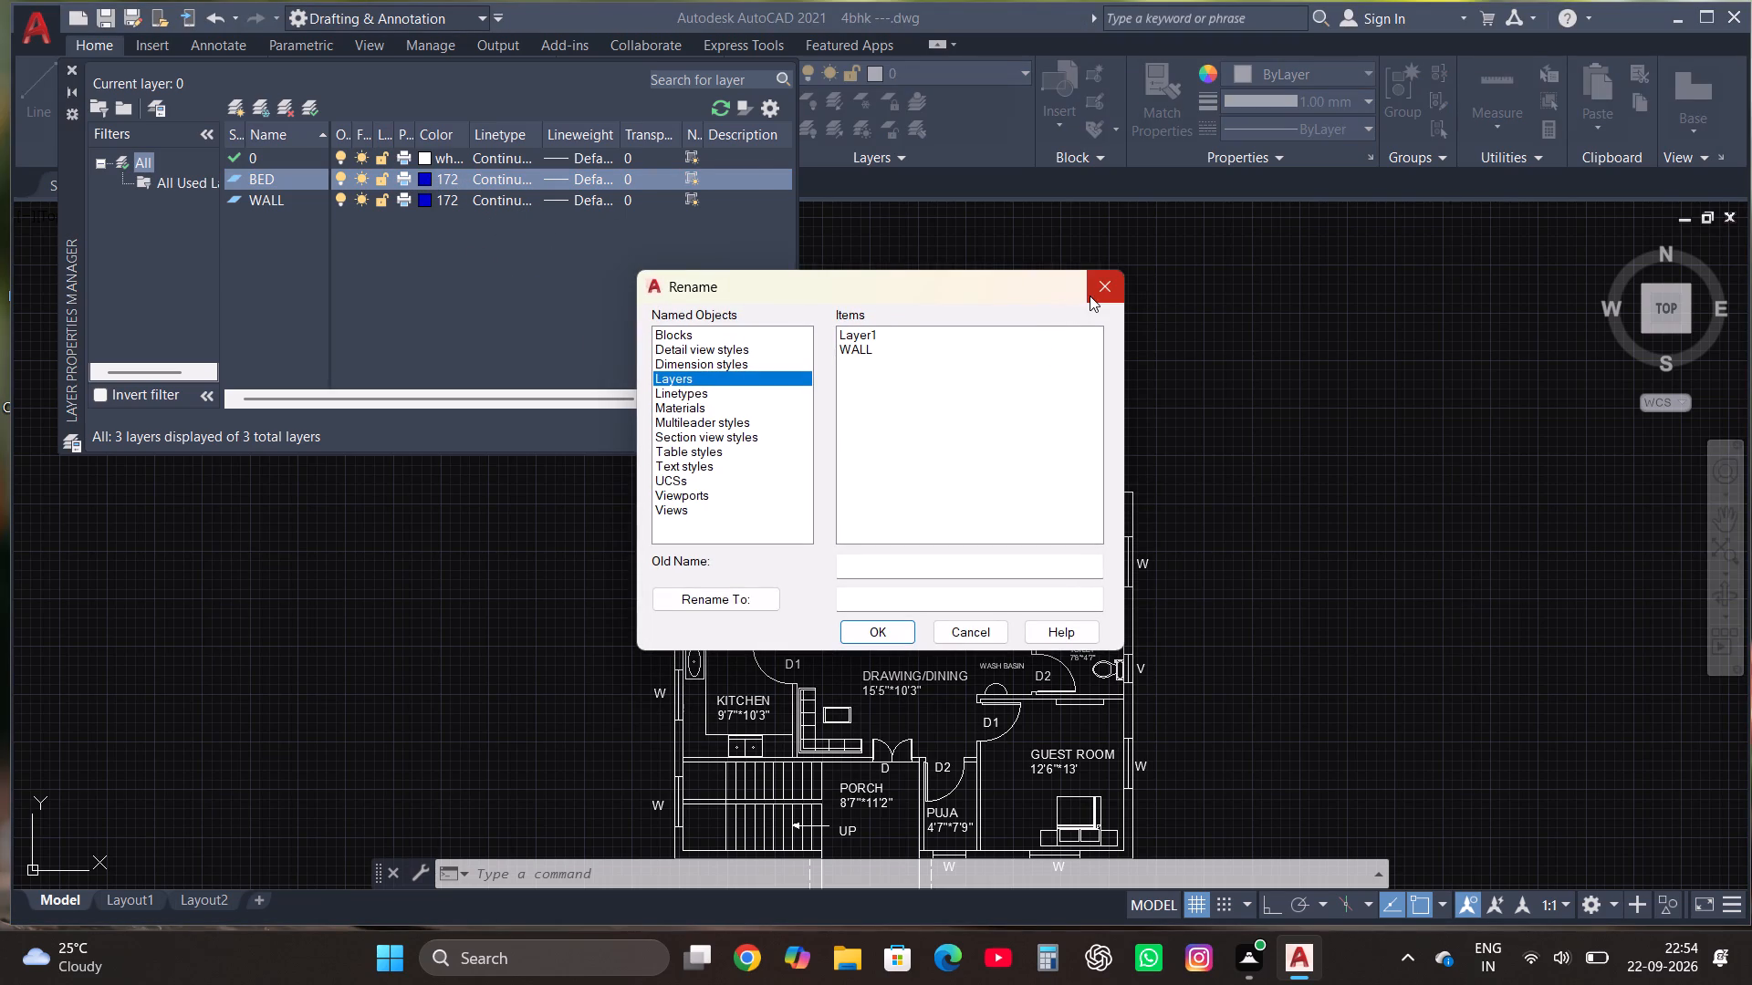
pyautogui.click(1090, 295)
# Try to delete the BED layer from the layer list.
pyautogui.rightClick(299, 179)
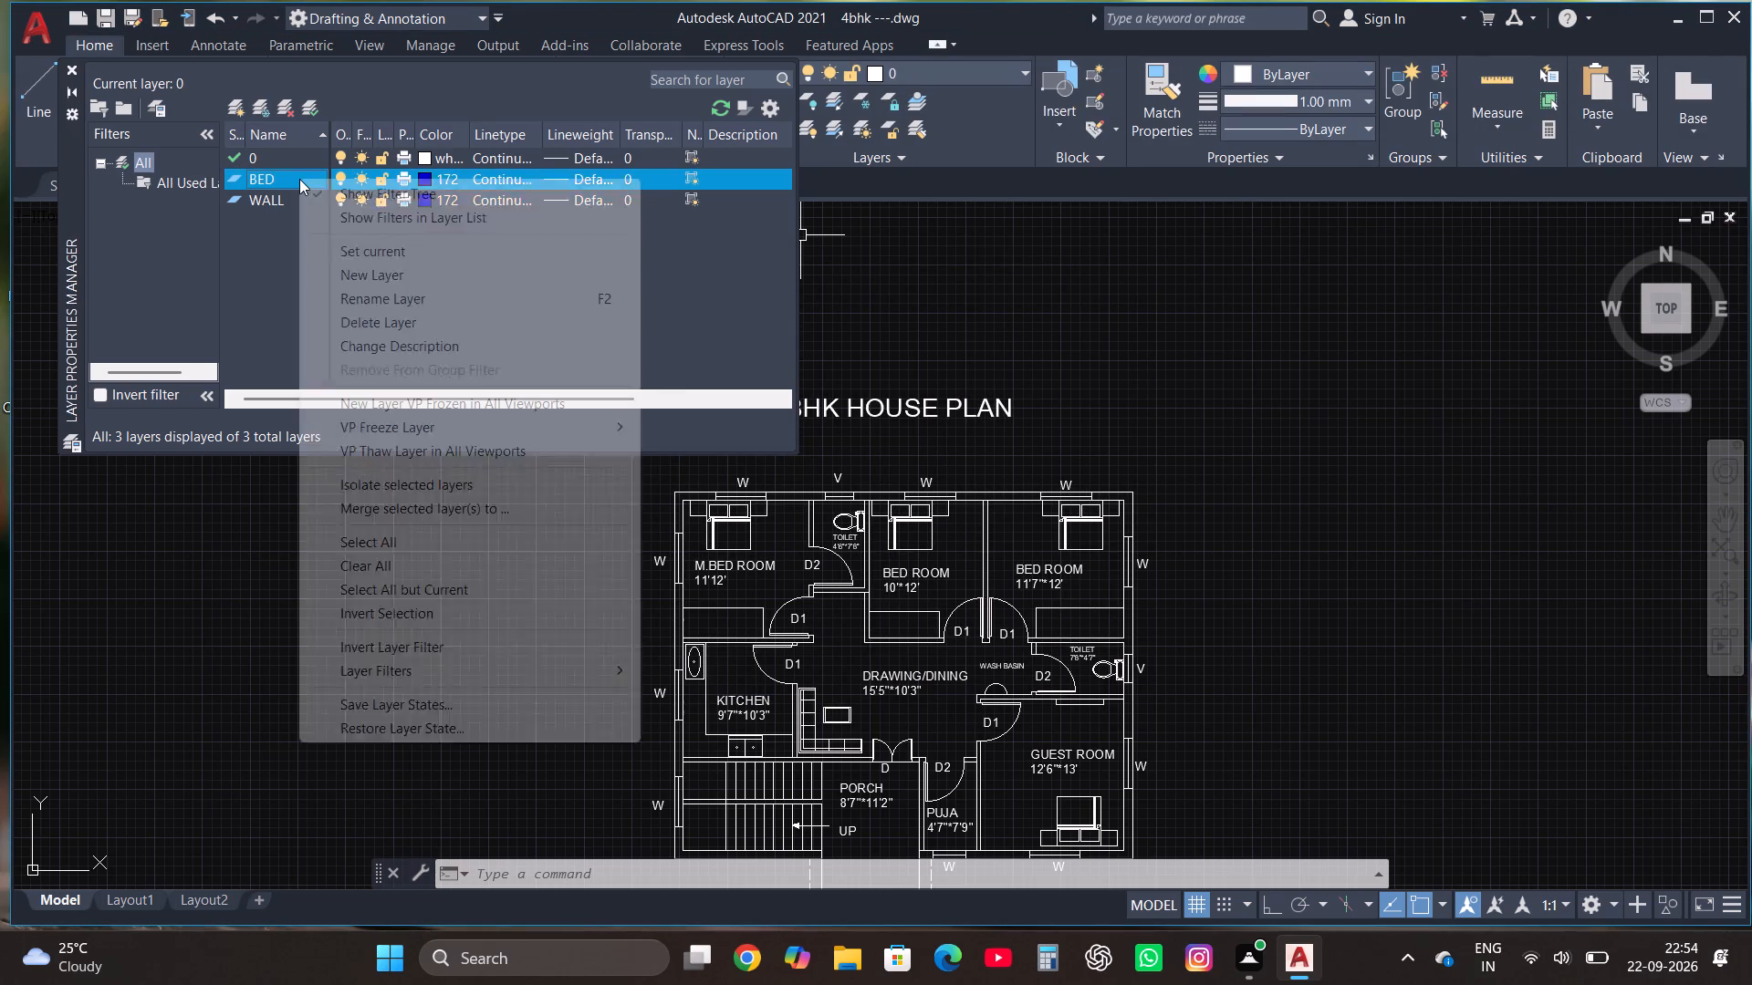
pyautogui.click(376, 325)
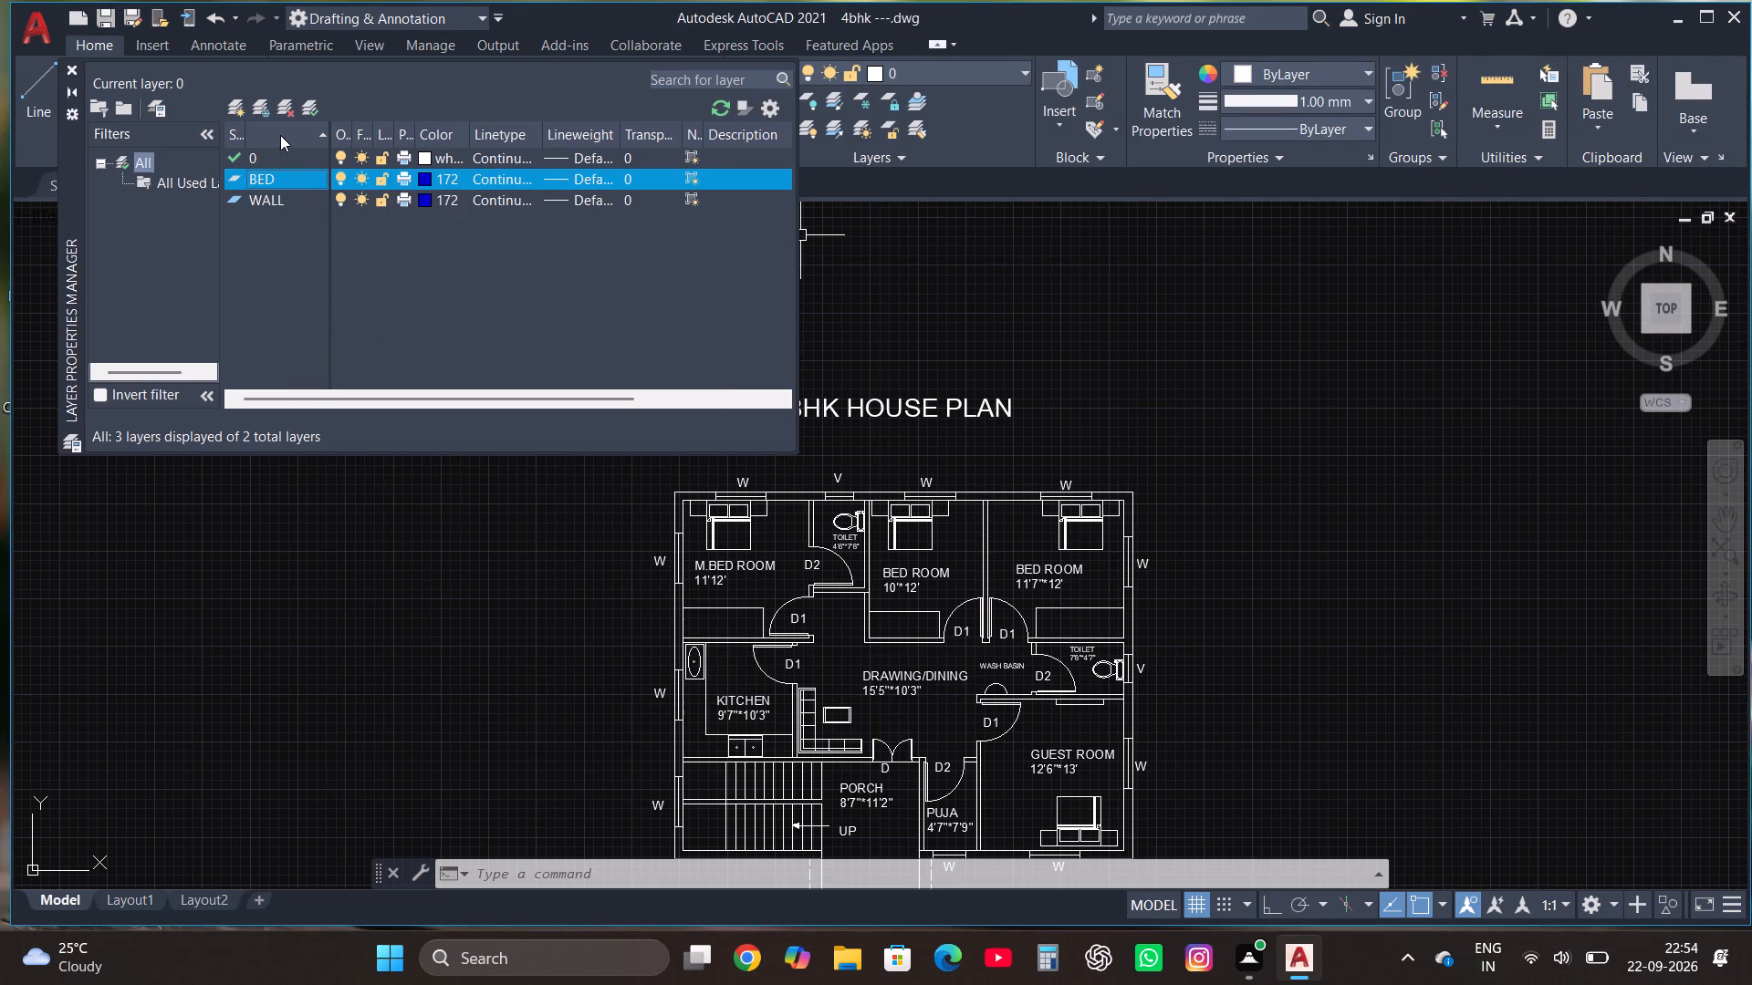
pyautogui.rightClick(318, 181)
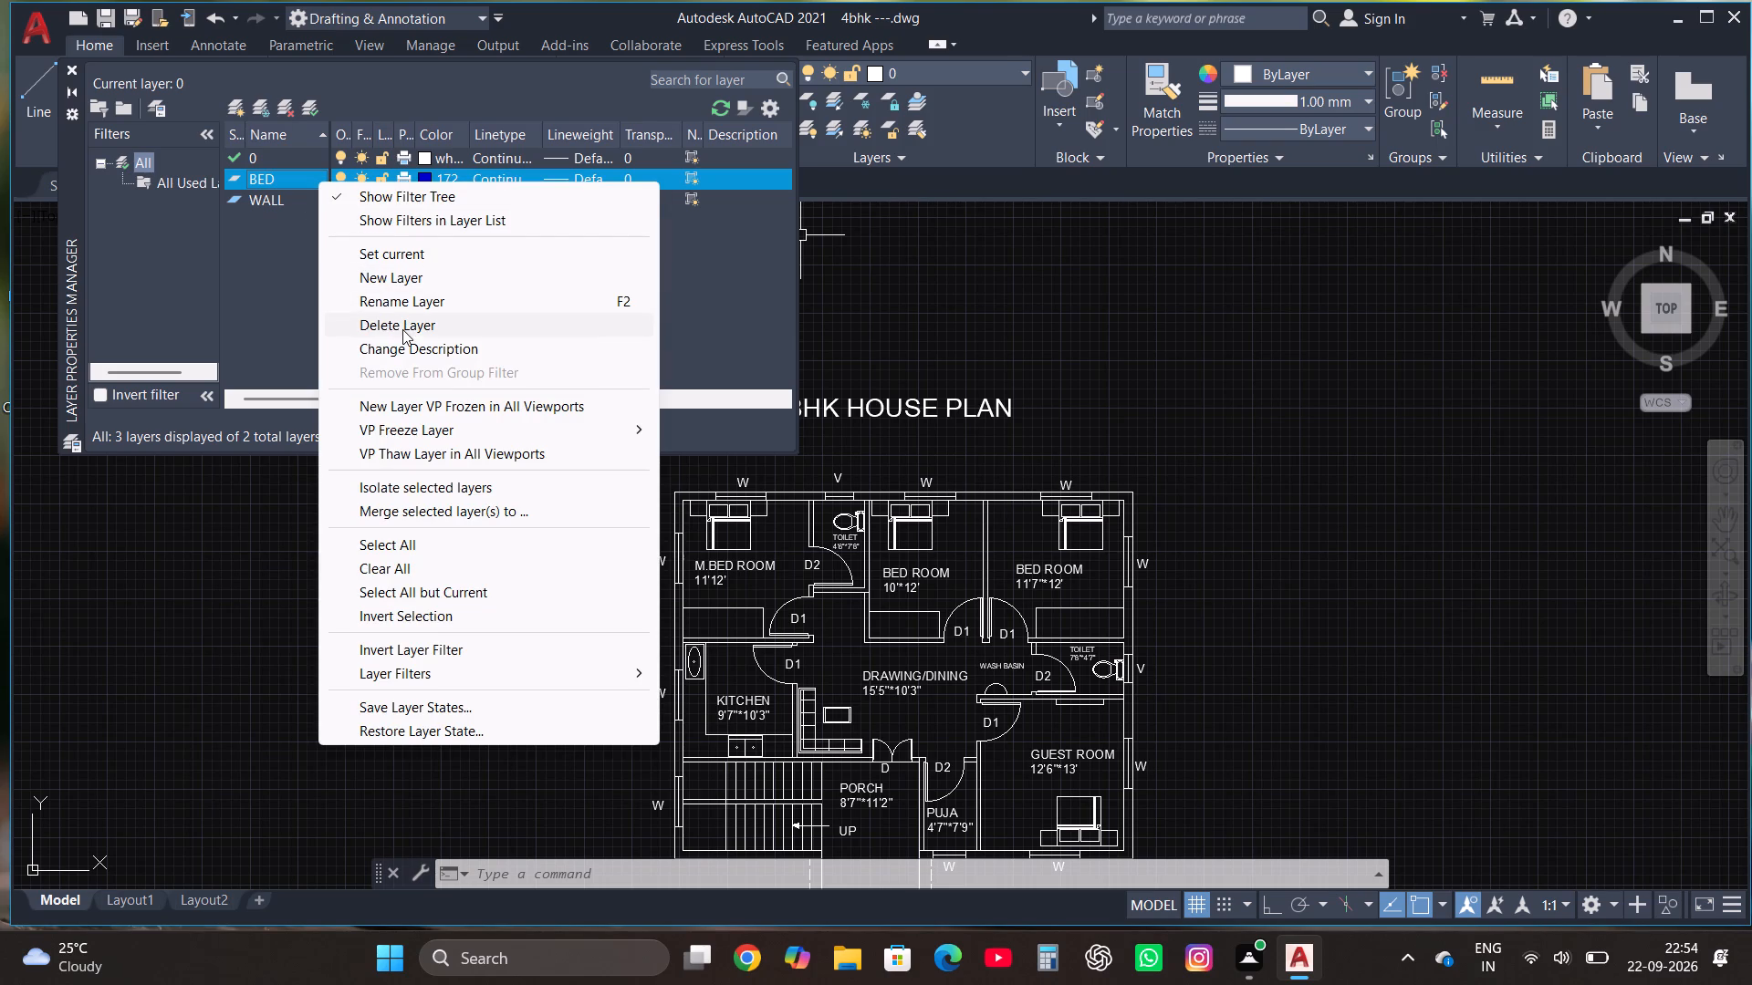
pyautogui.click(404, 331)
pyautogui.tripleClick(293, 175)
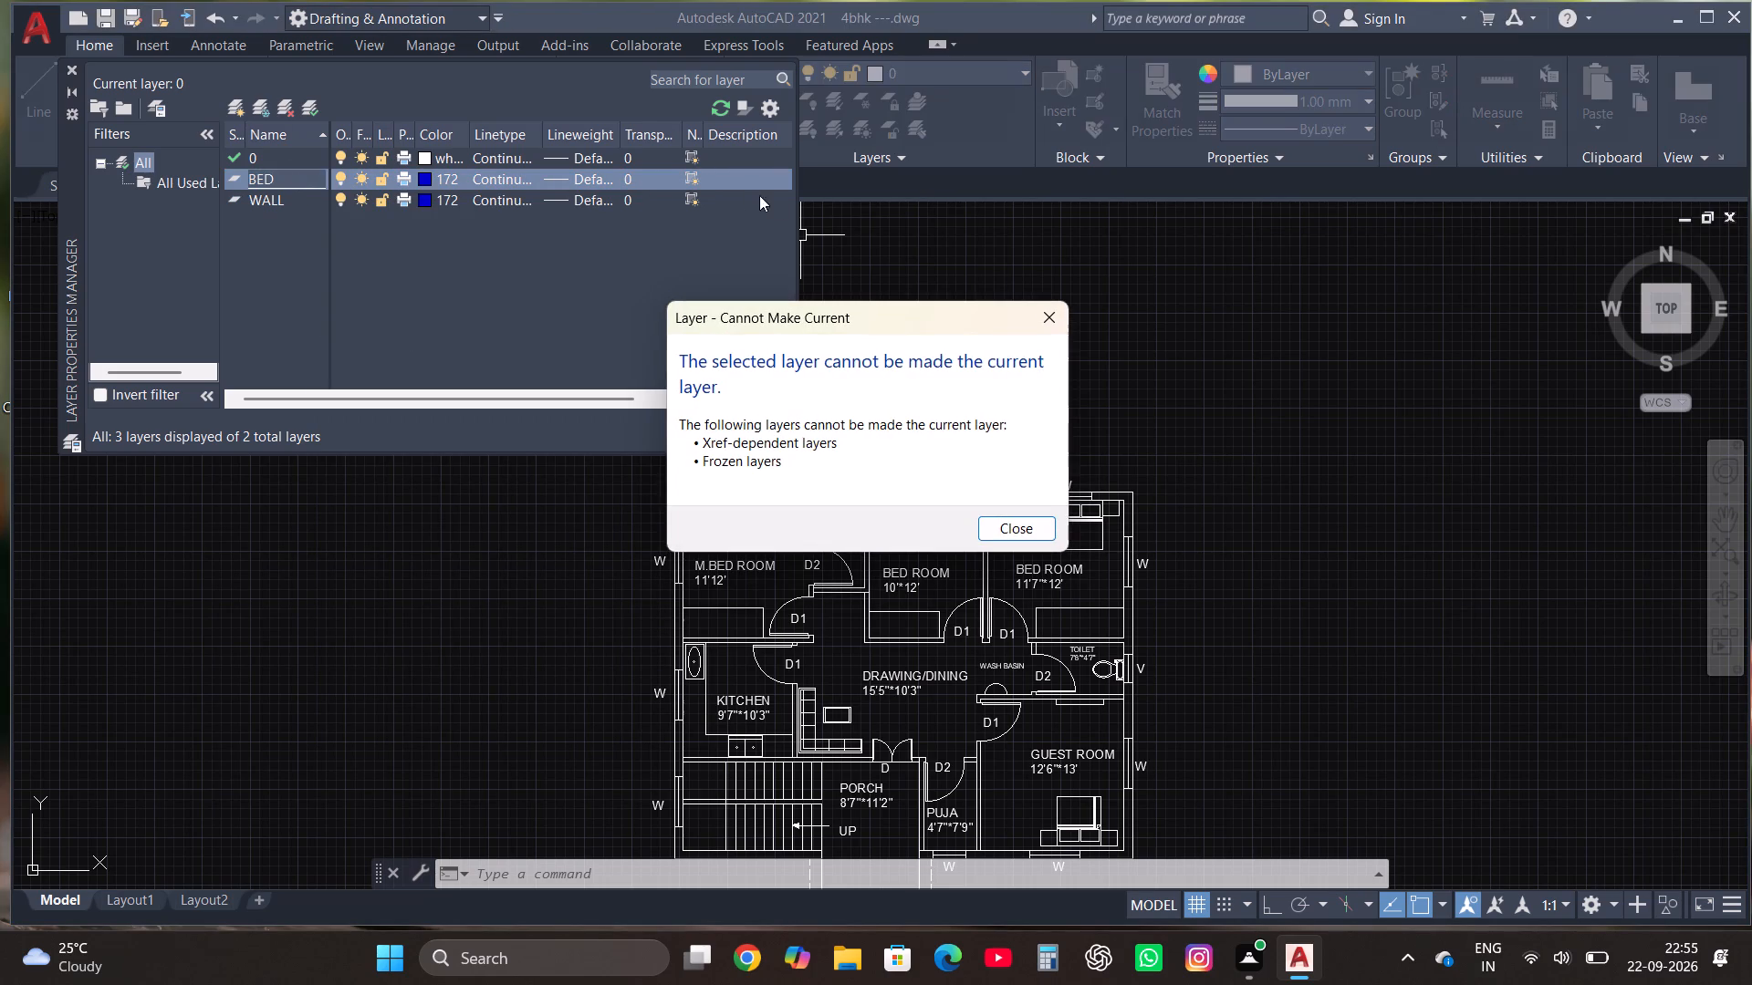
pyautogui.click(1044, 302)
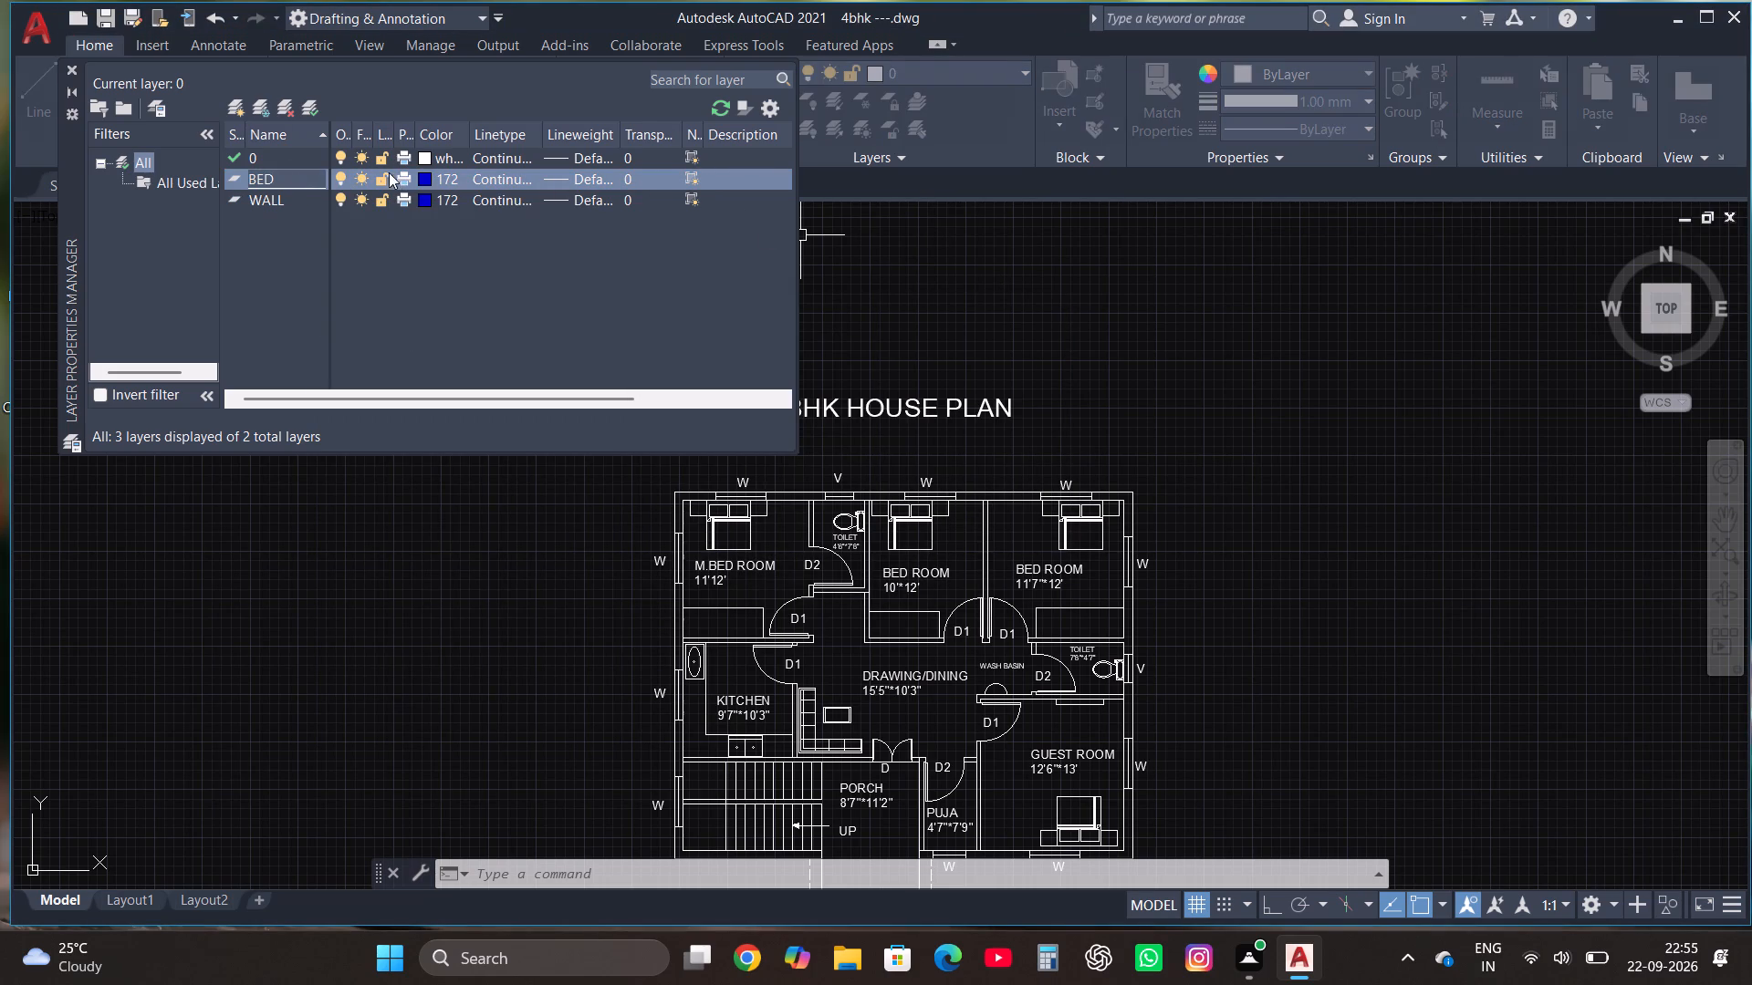
# Set the BED layer's colour to orange, index colour 40.
pyautogui.click(423, 174)
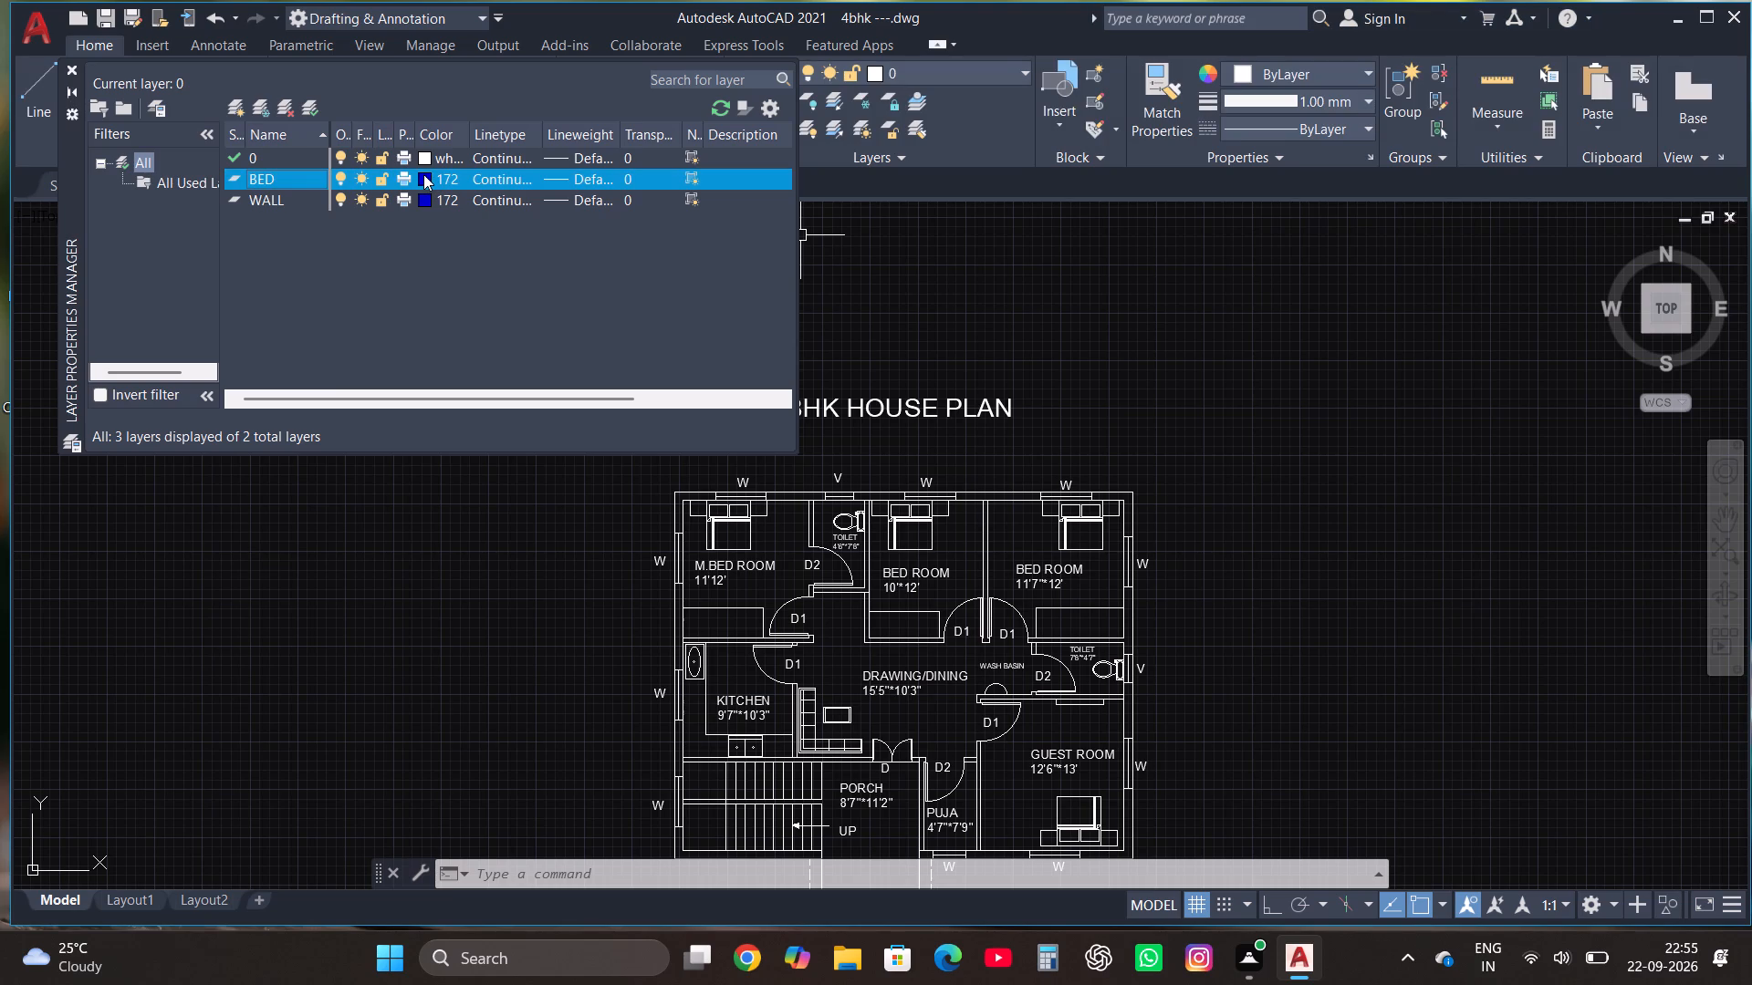
pyautogui.click(433, 184)
pyautogui.click(416, 176)
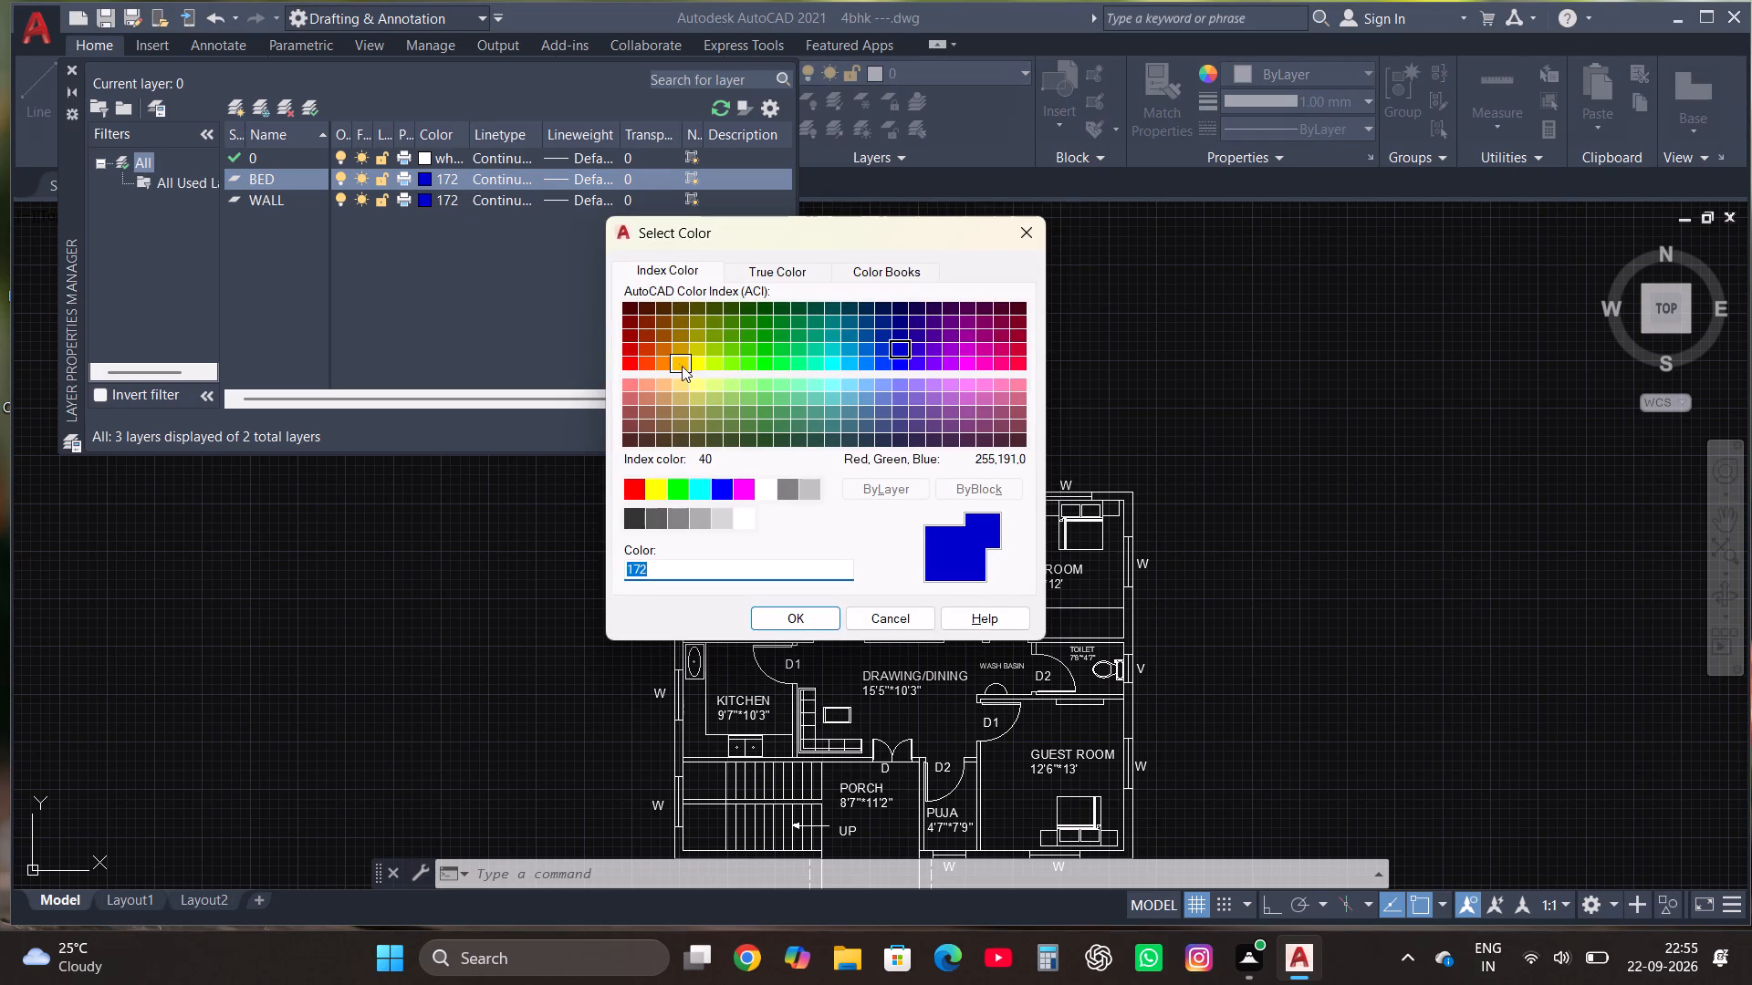
pyautogui.click(686, 368)
pyautogui.click(788, 615)
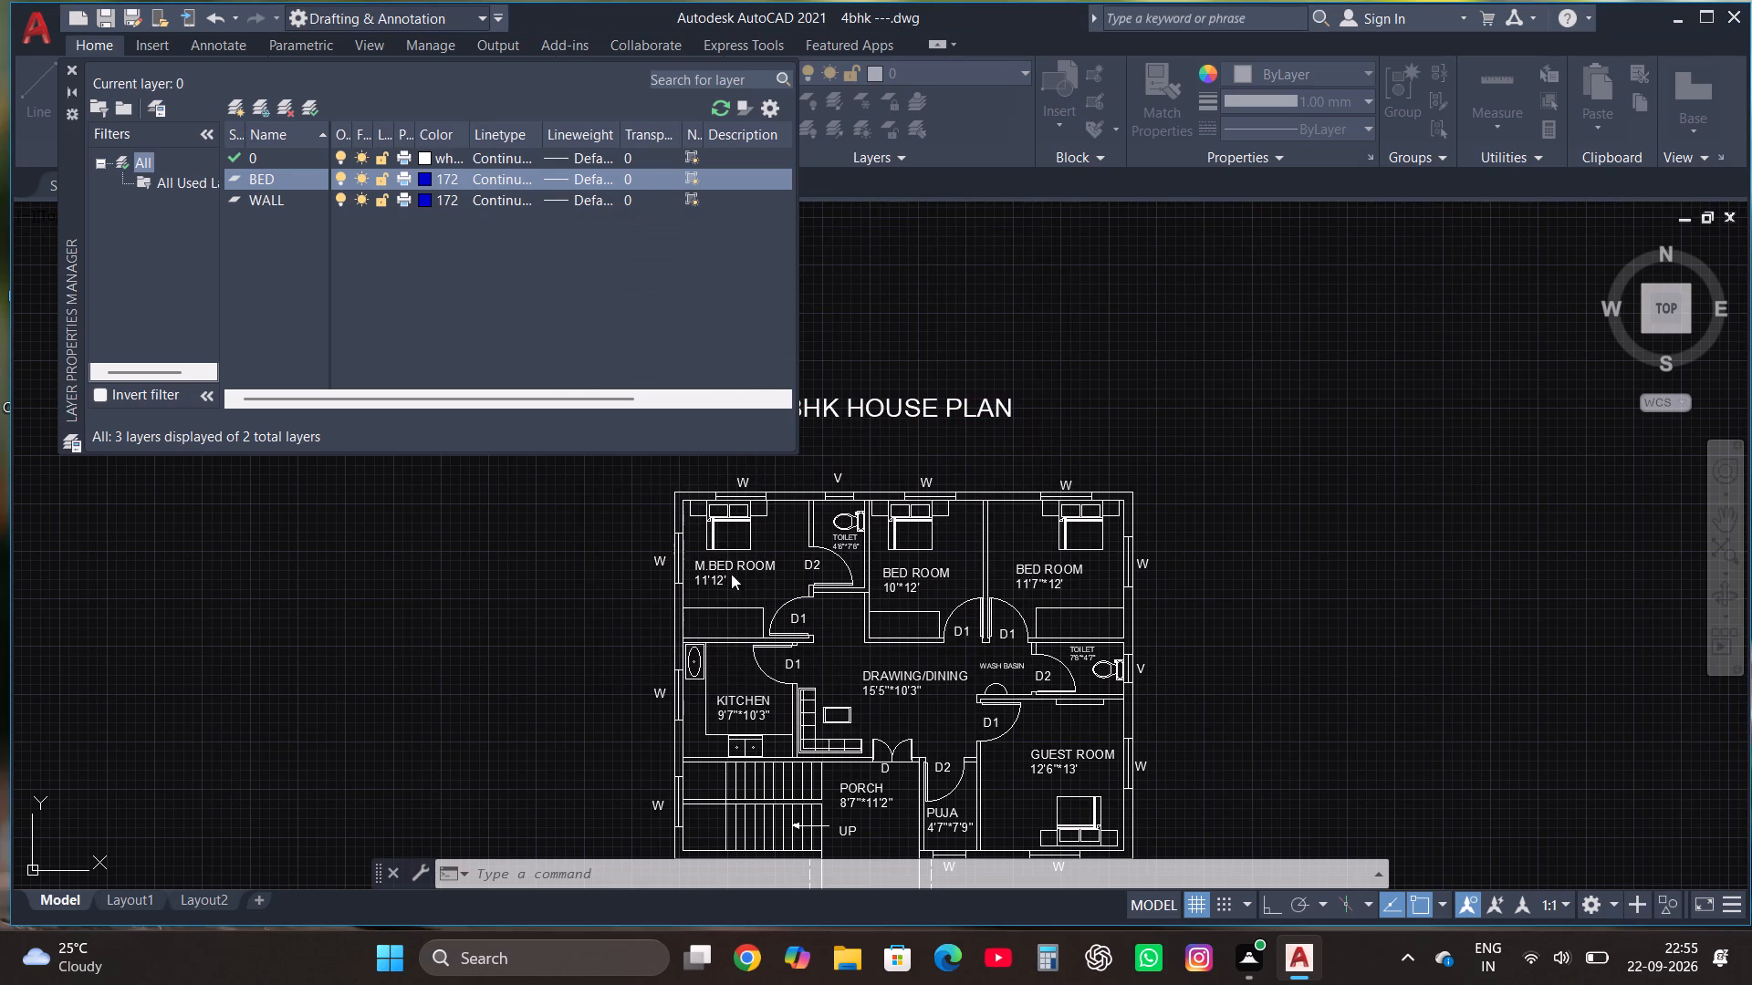
# Create a new layer named TEXT and assign it green index colour 84.
pyautogui.click(228, 109)
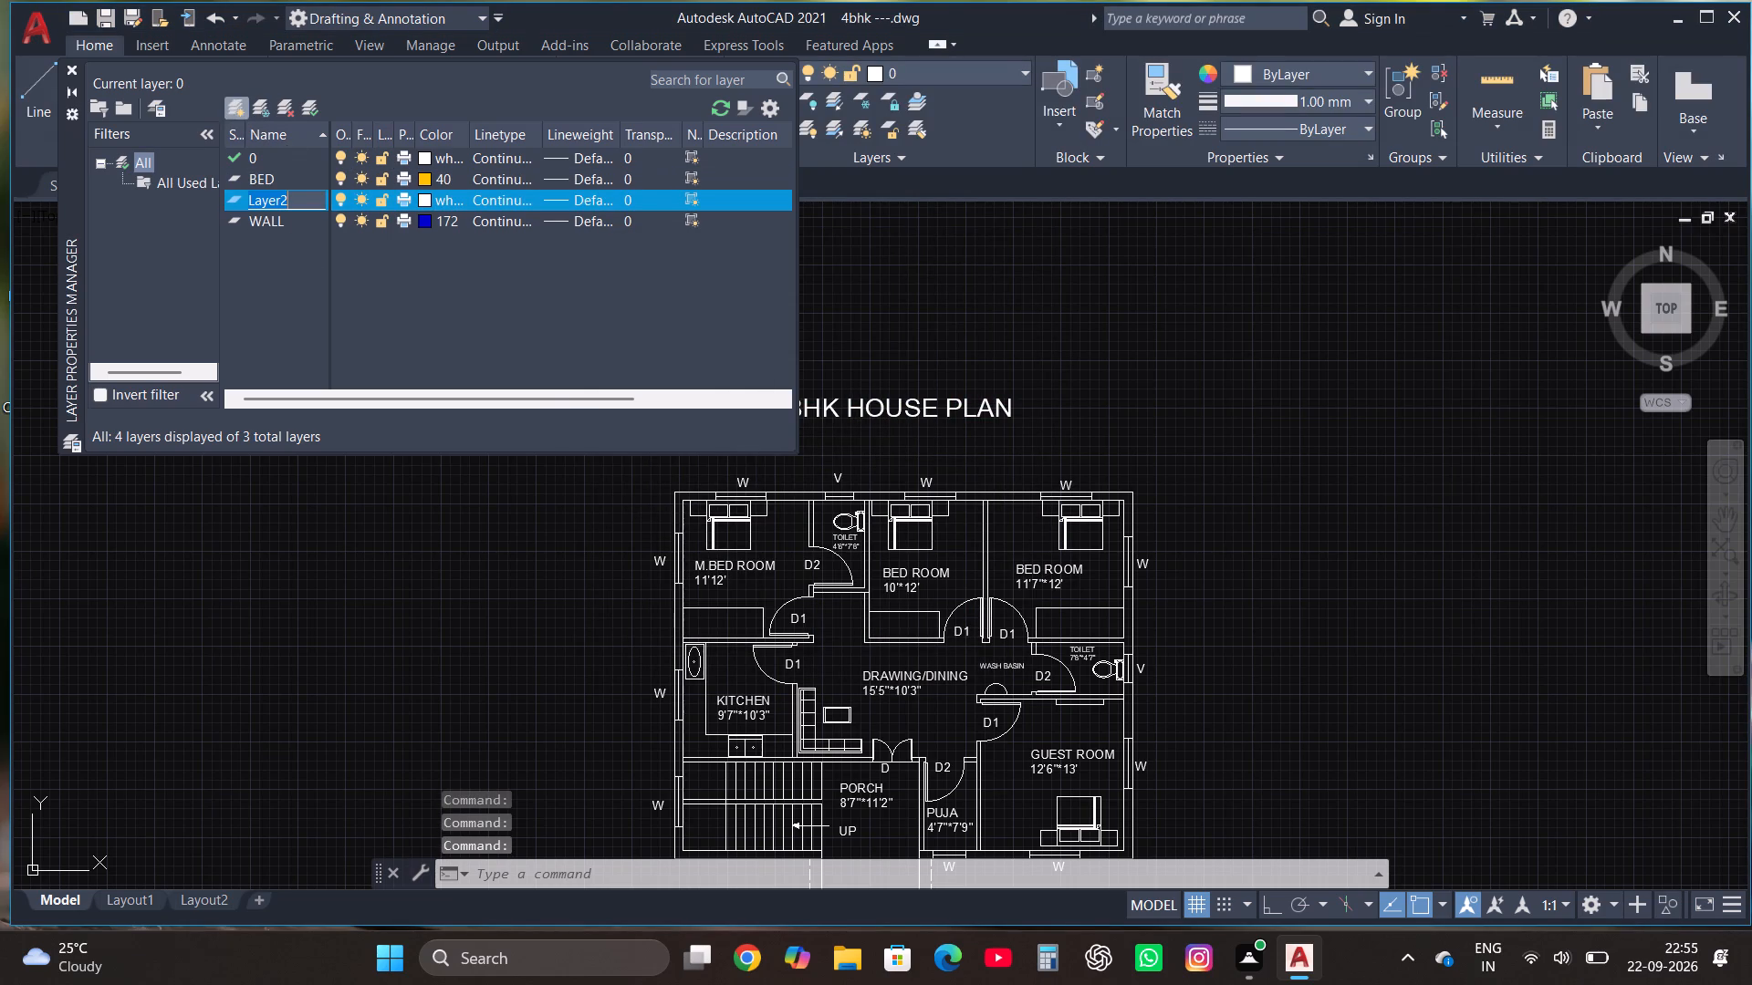
pyautogui.write('TEXT')
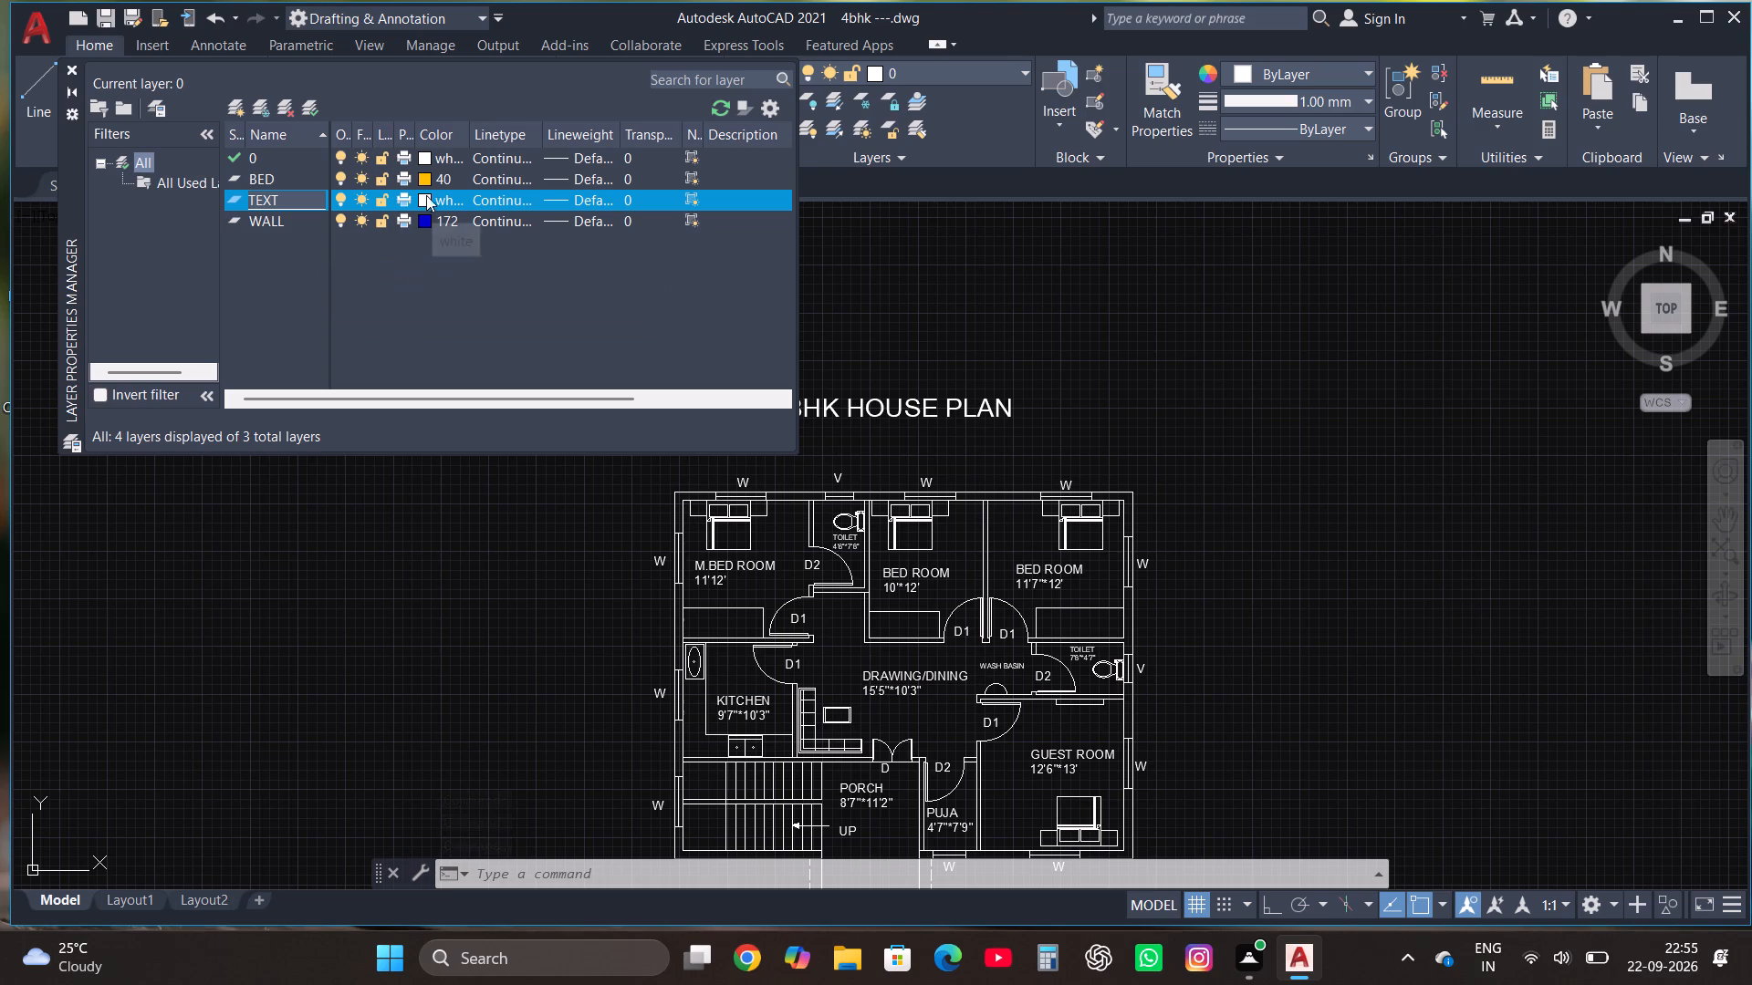
pyautogui.click(422, 195)
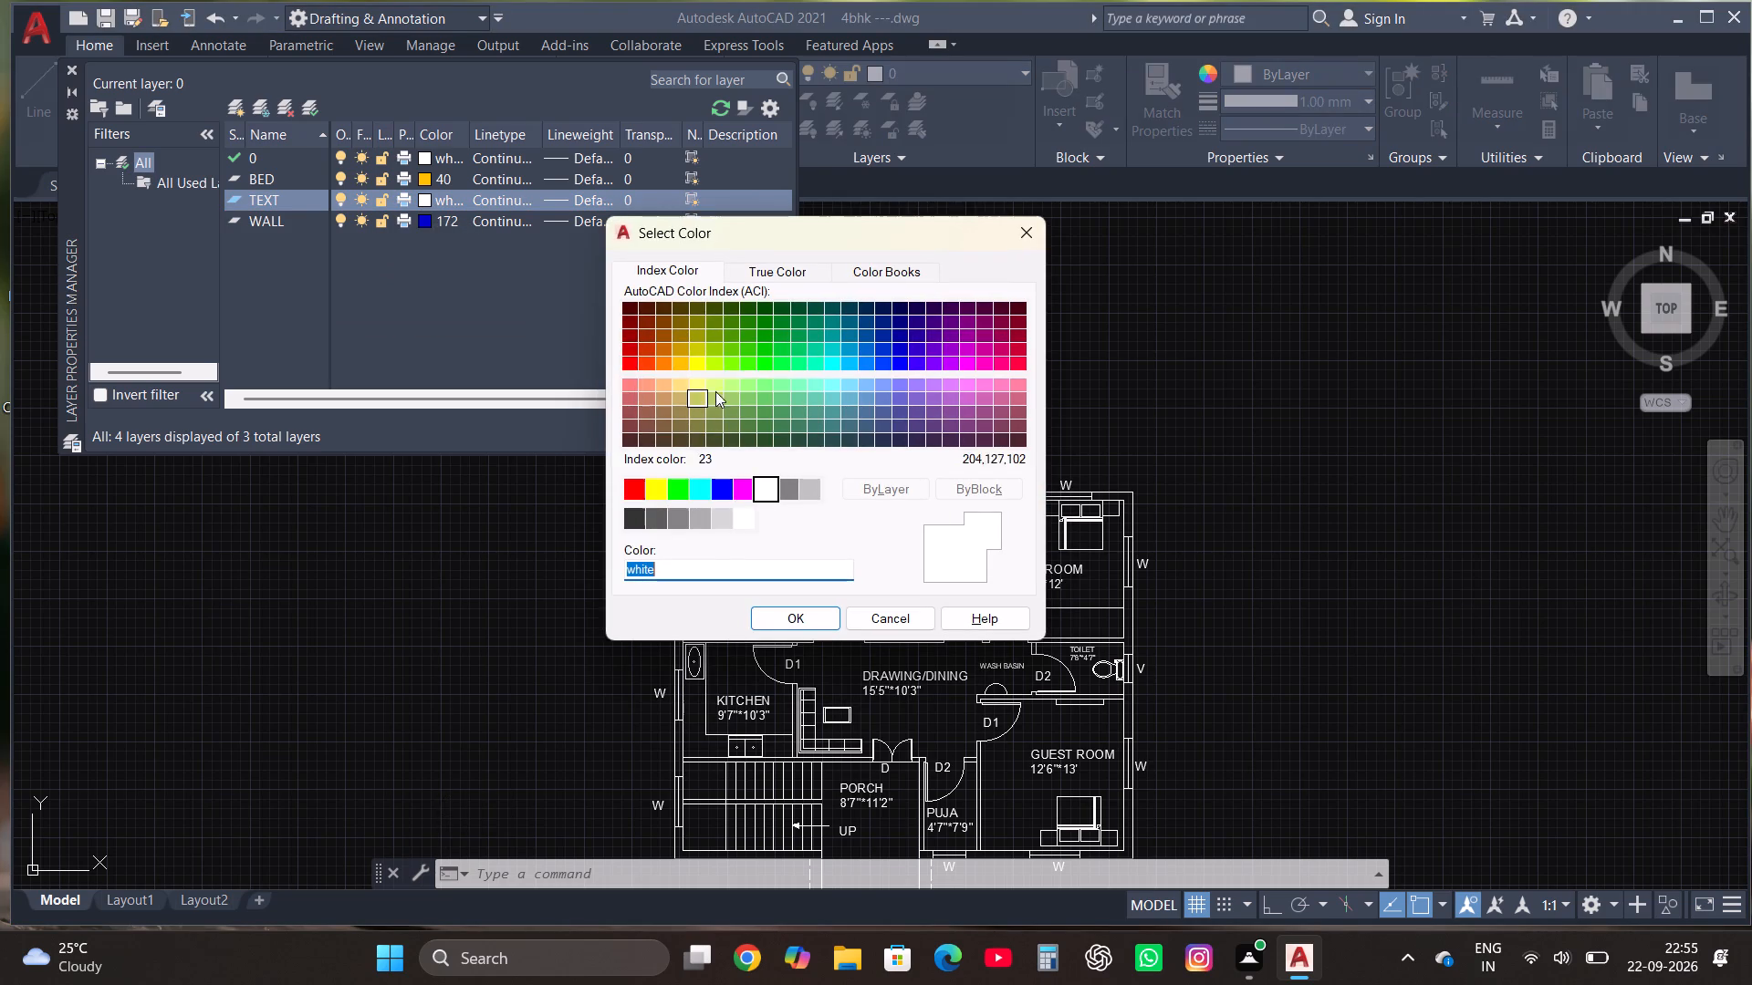
pyautogui.click(751, 343)
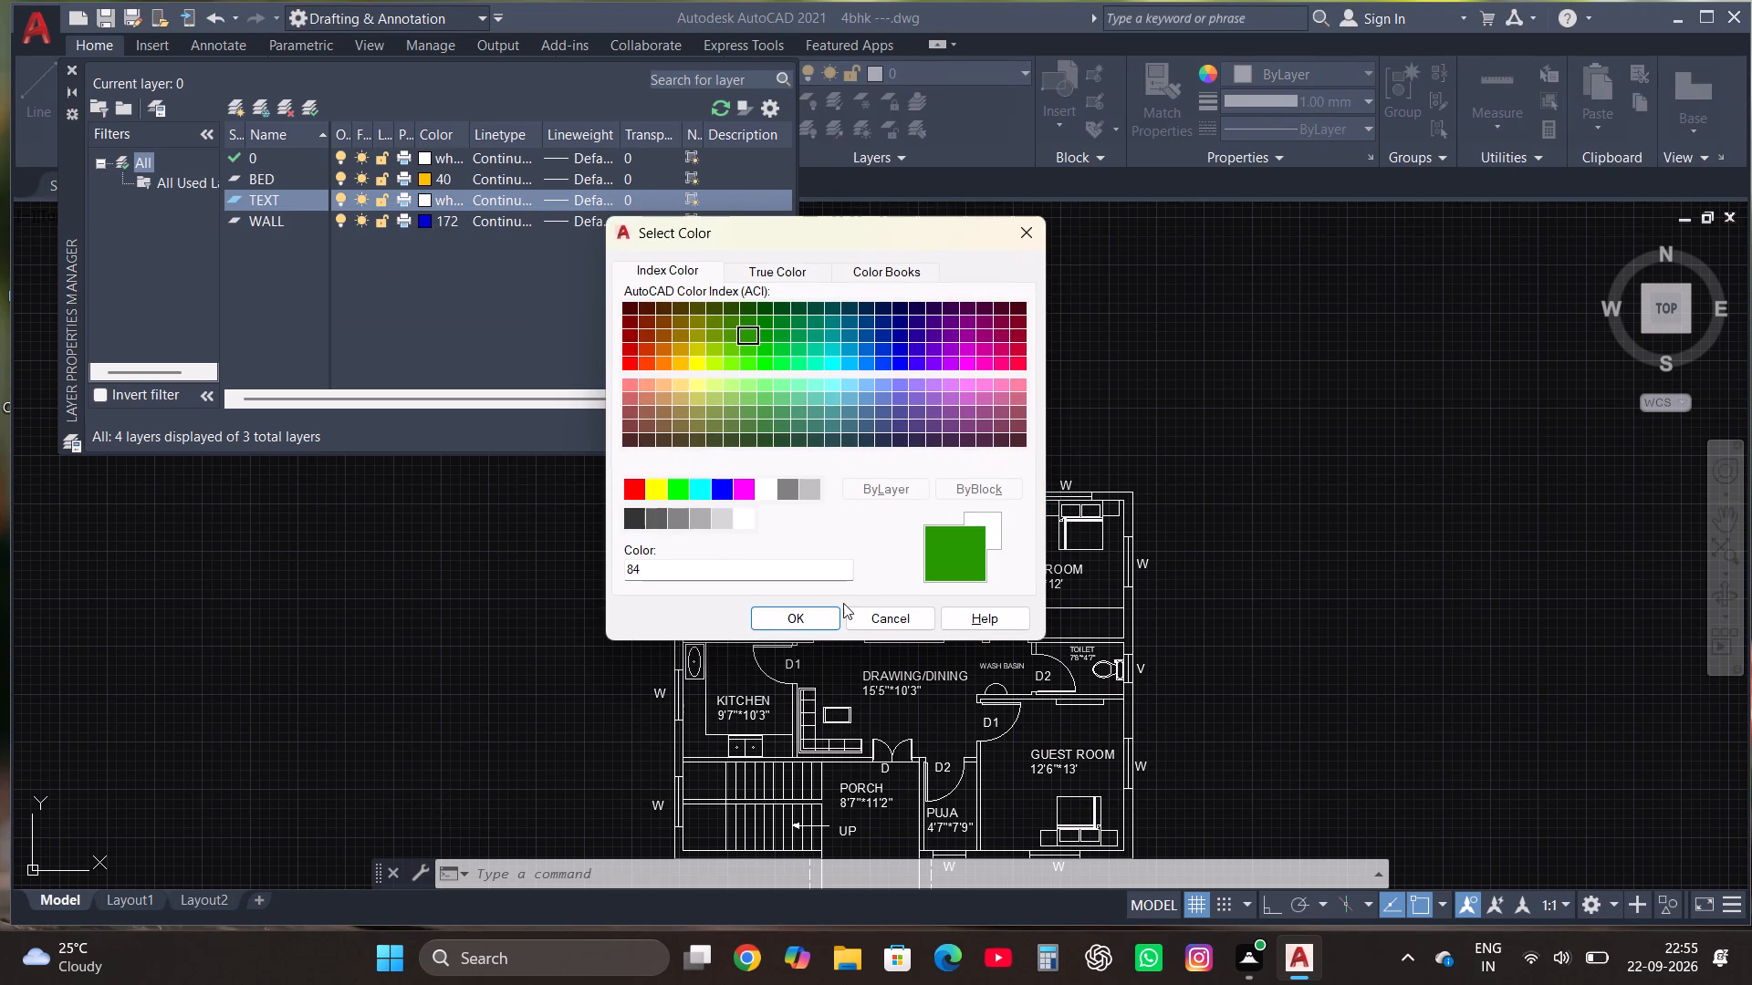
pyautogui.click(815, 619)
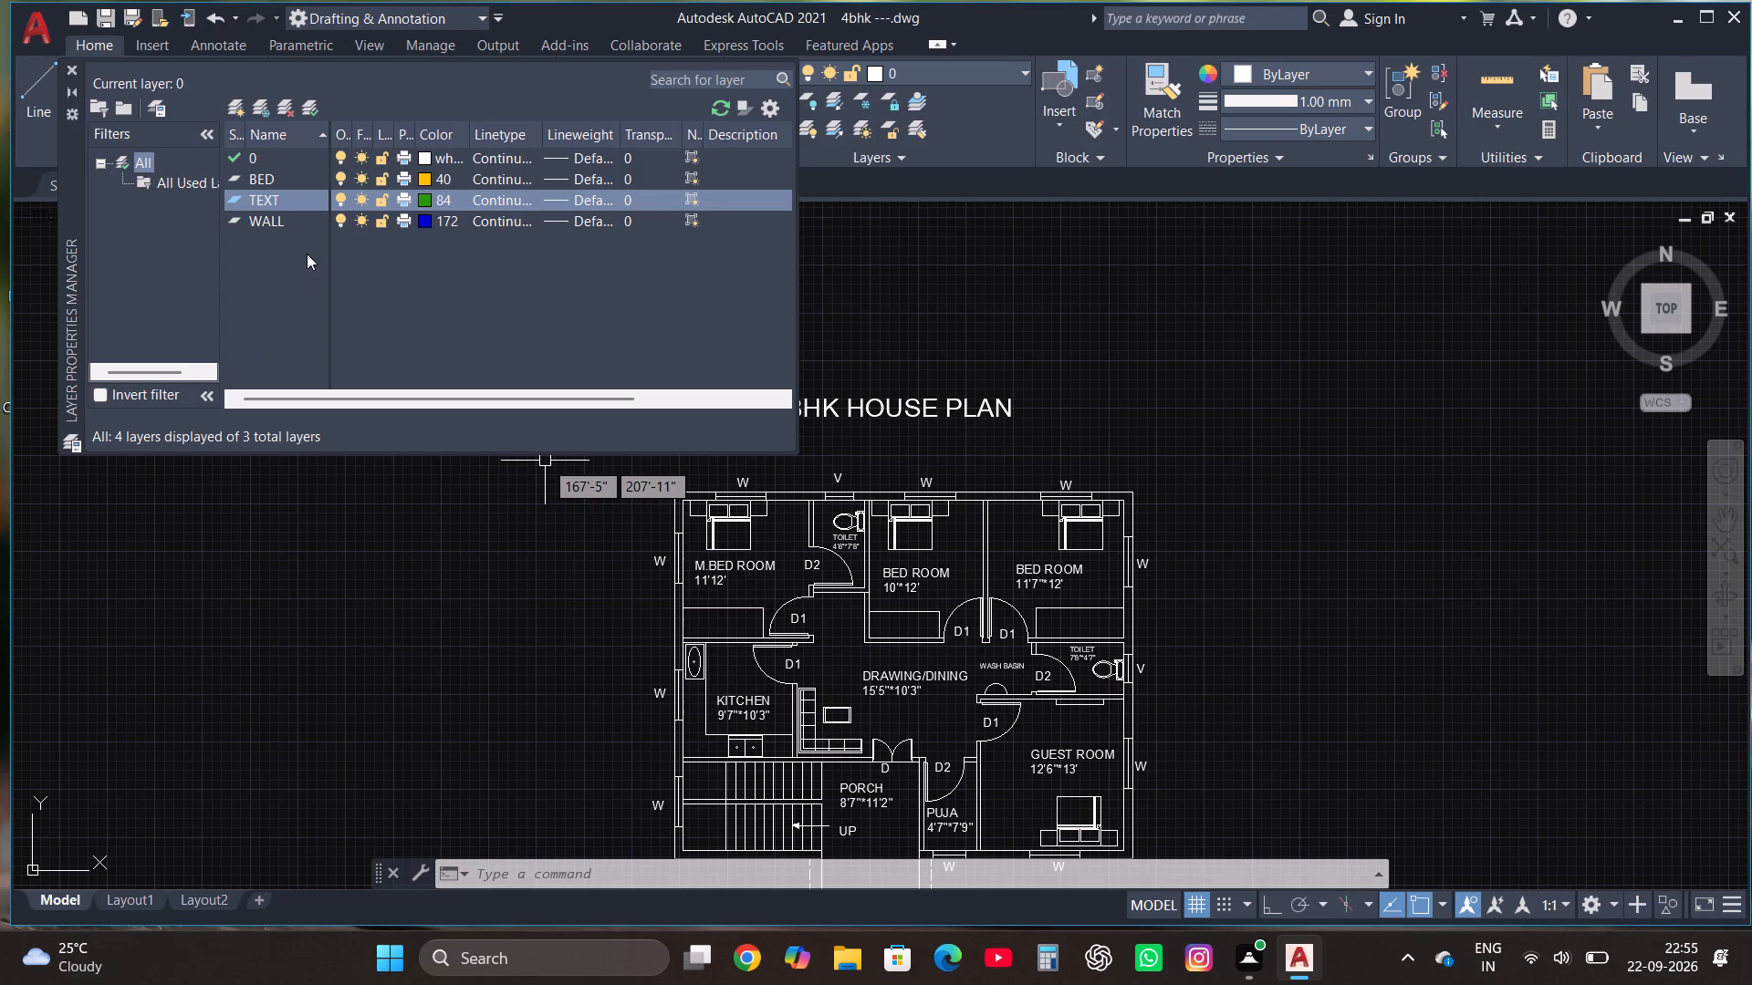
# Create a new layer named TV and assign it magenta index colour 210.
pyautogui.click(234, 111)
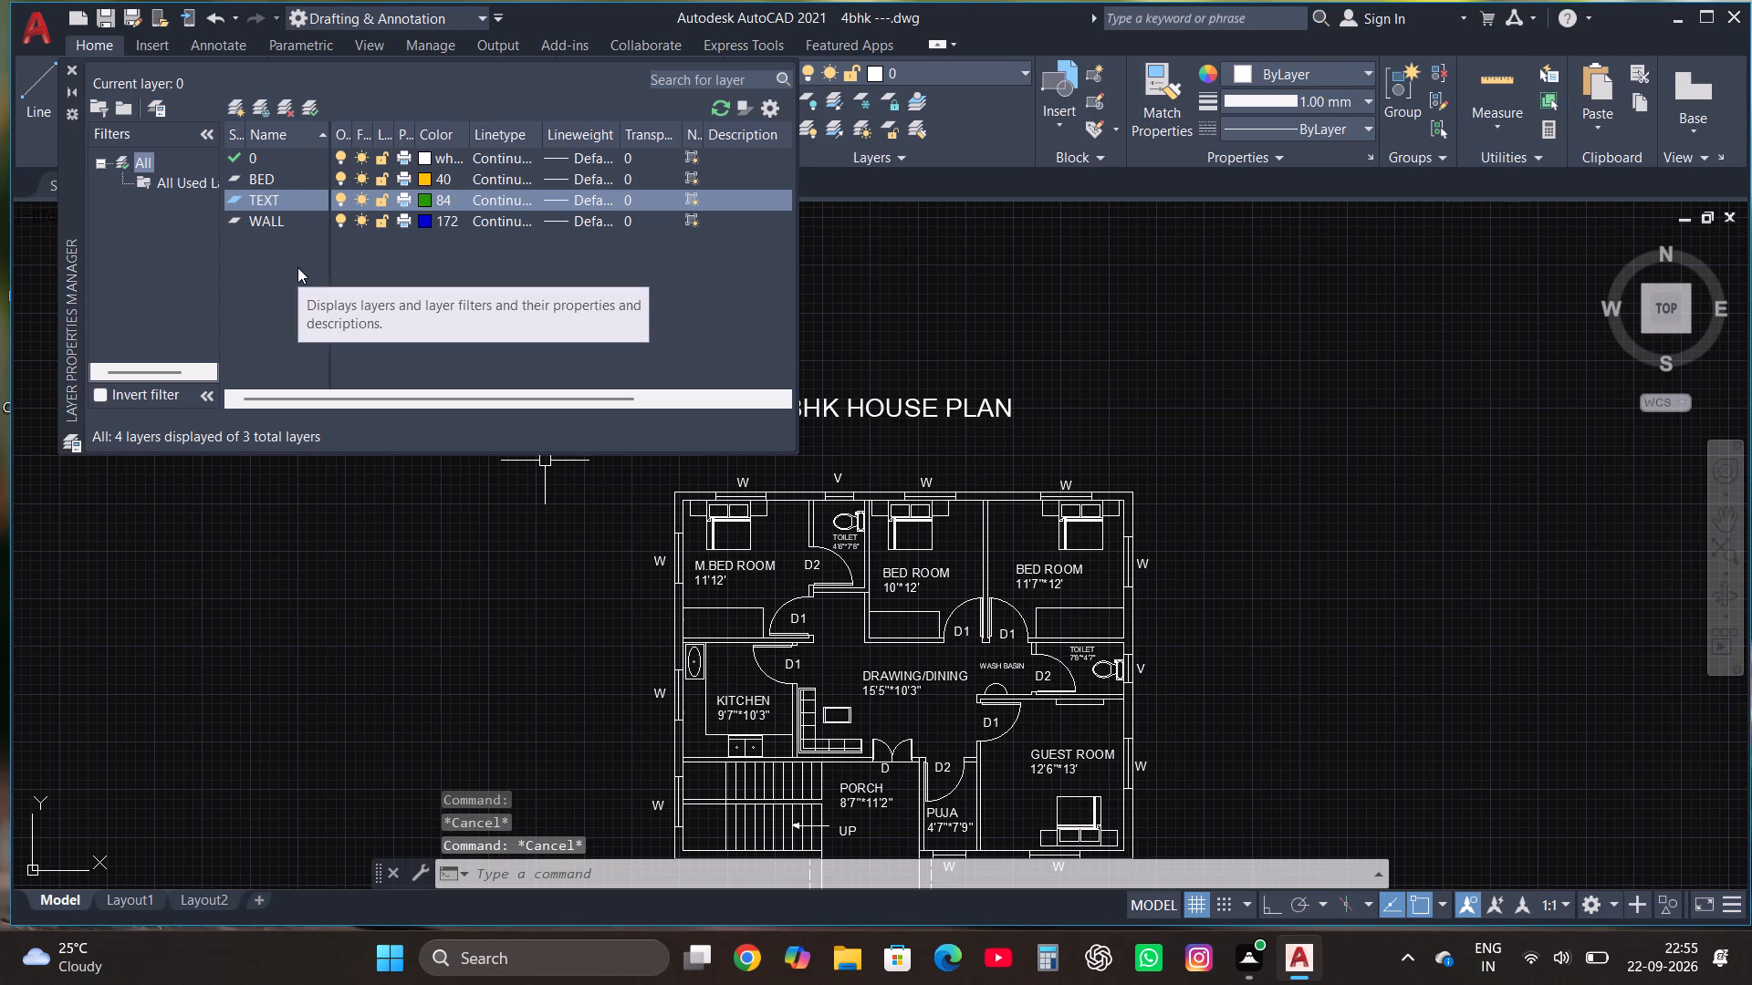
pyautogui.click(233, 99)
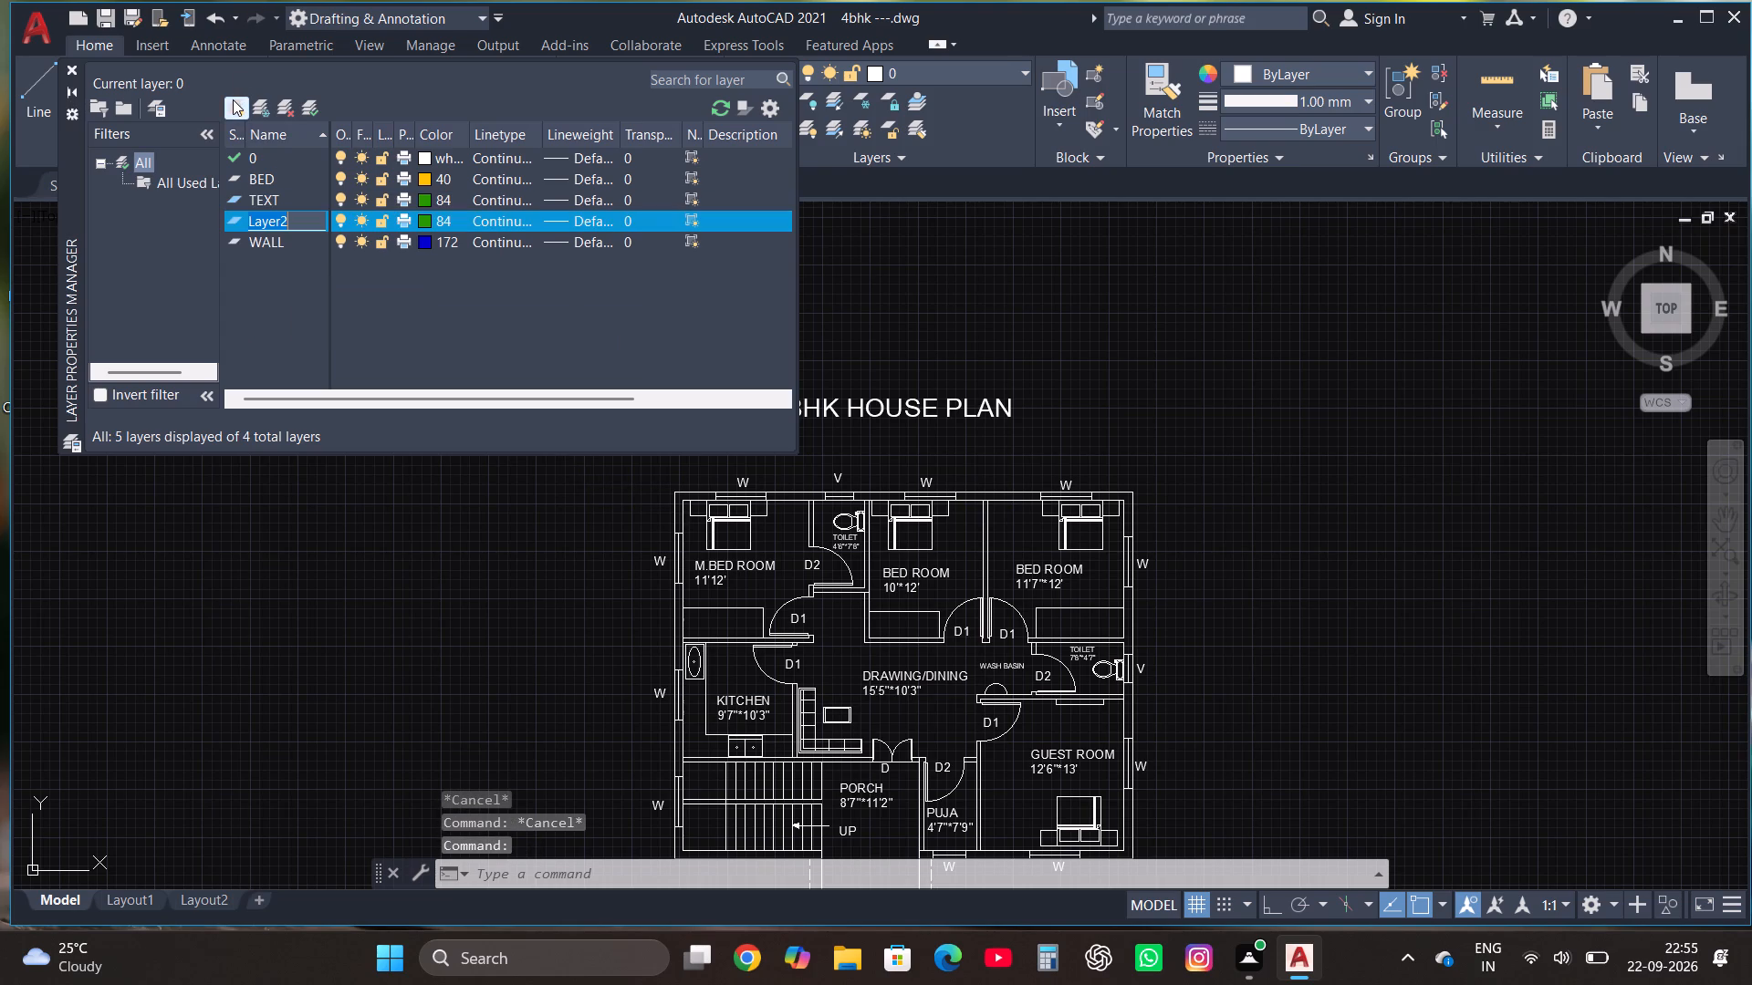
pyautogui.write('TV')
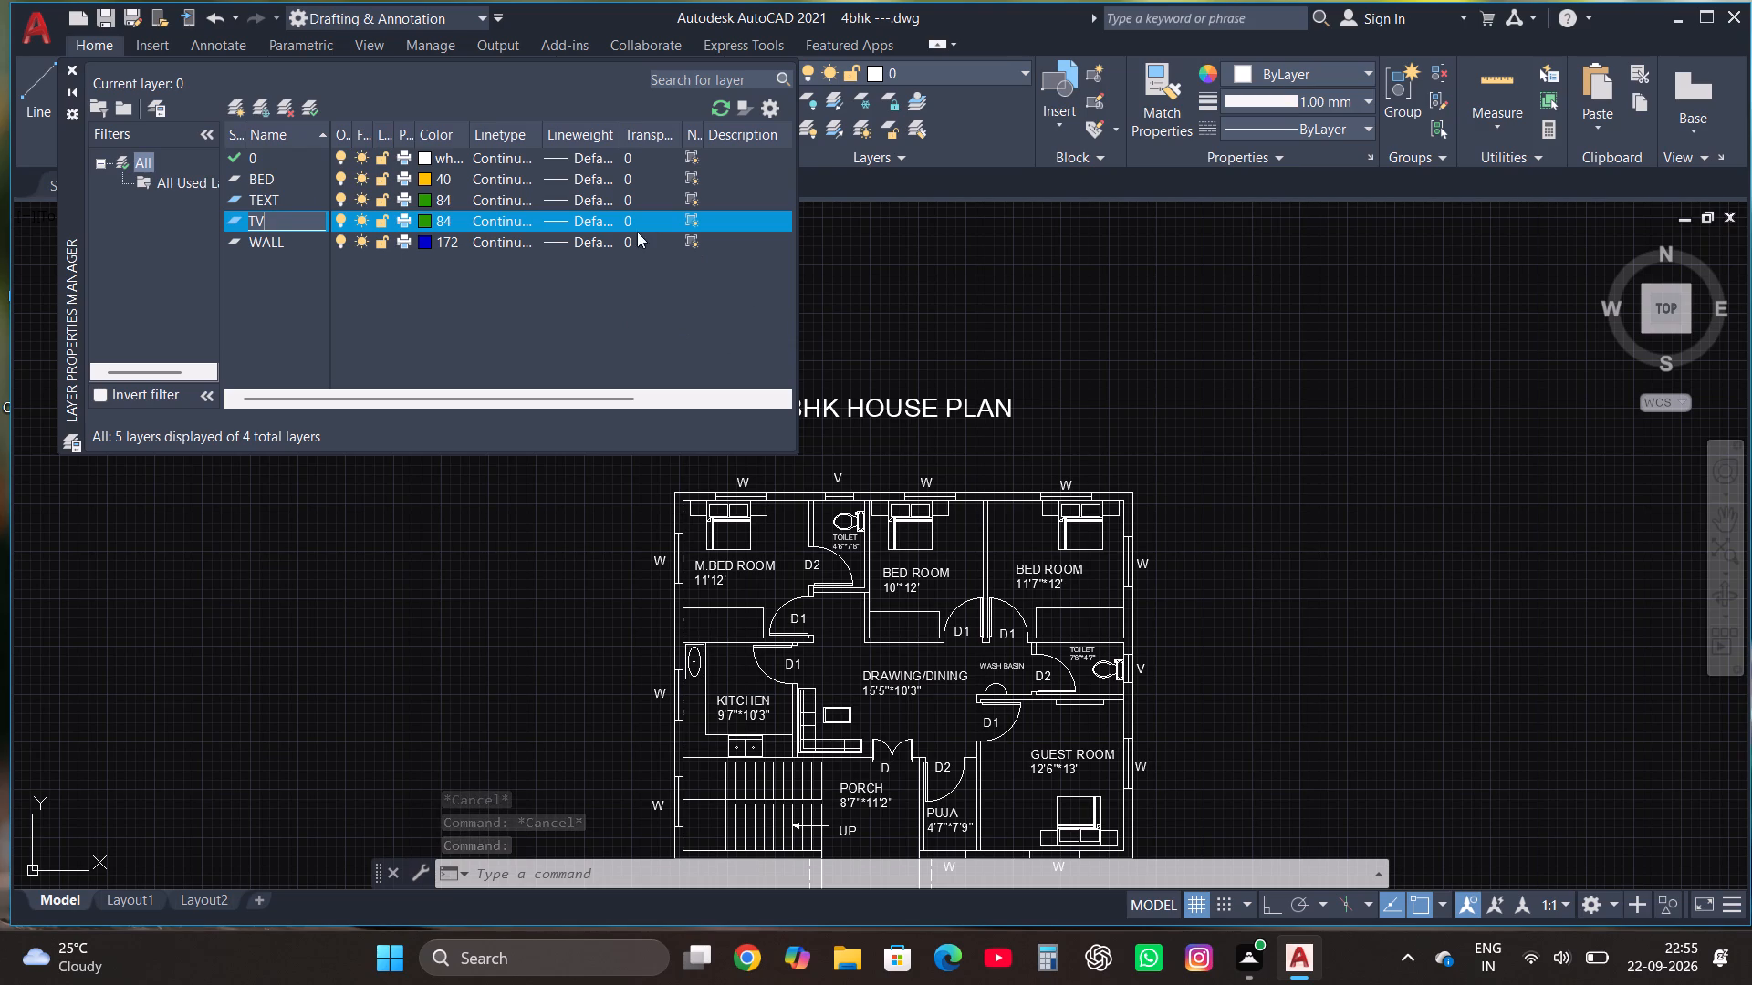
pyautogui.click(421, 218)
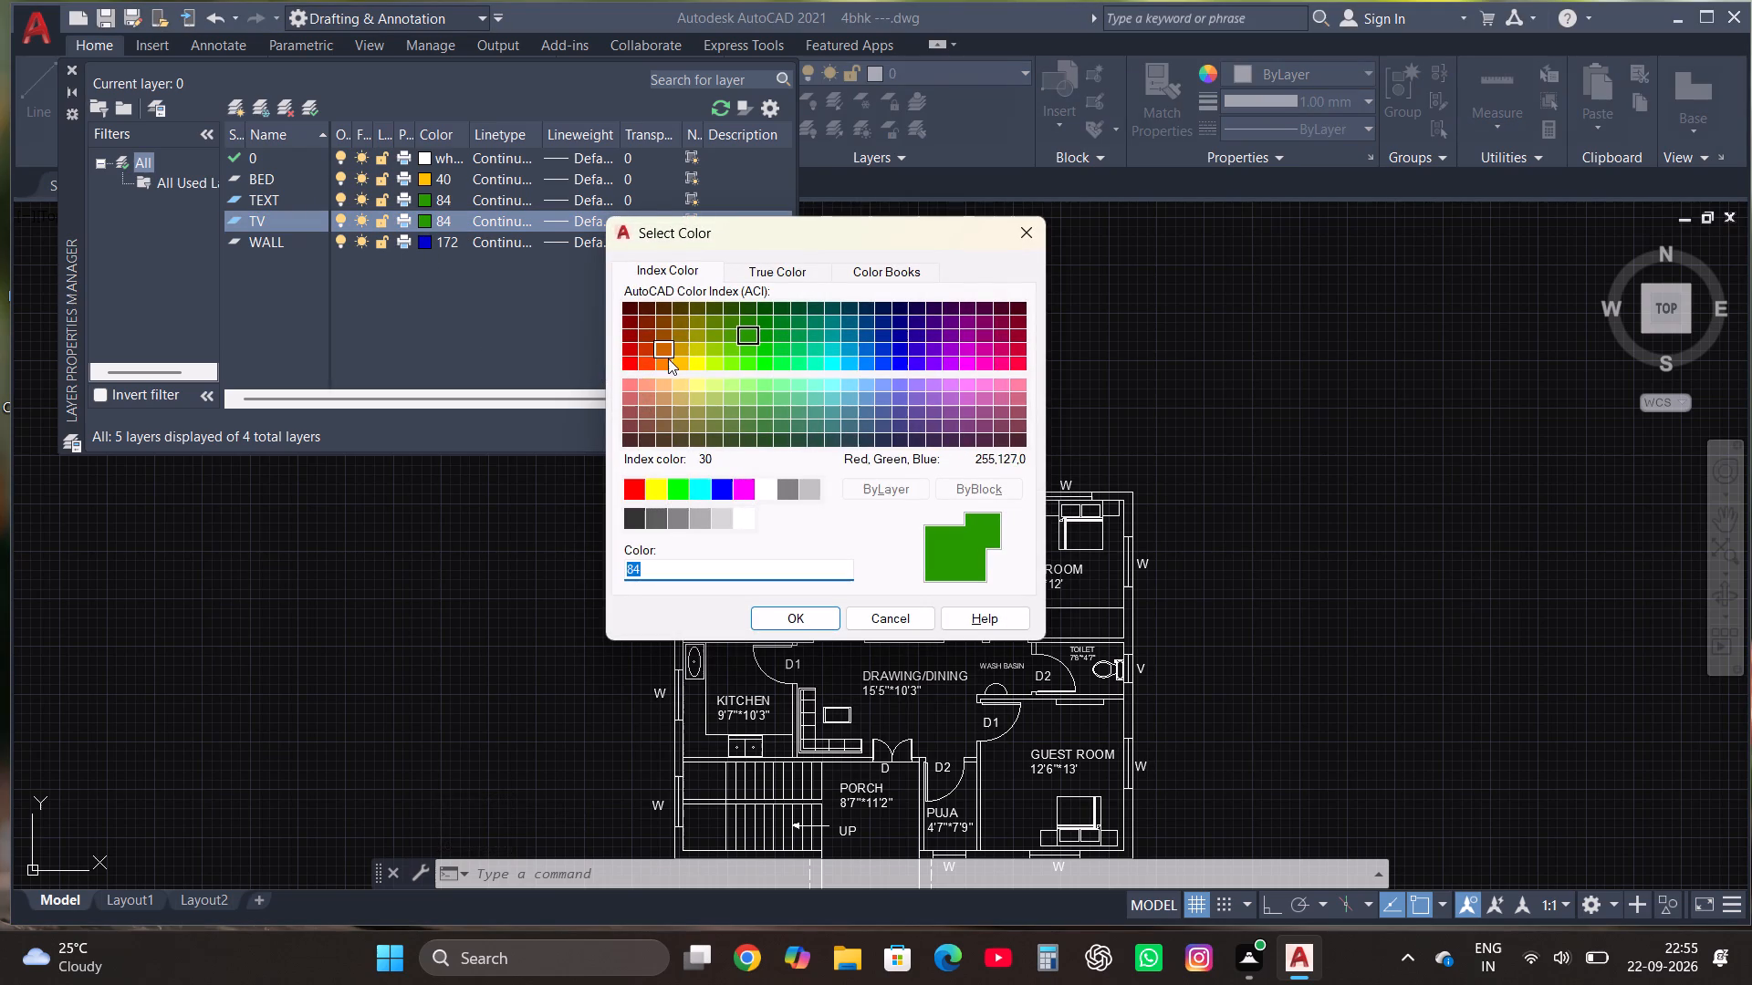
pyautogui.click(975, 365)
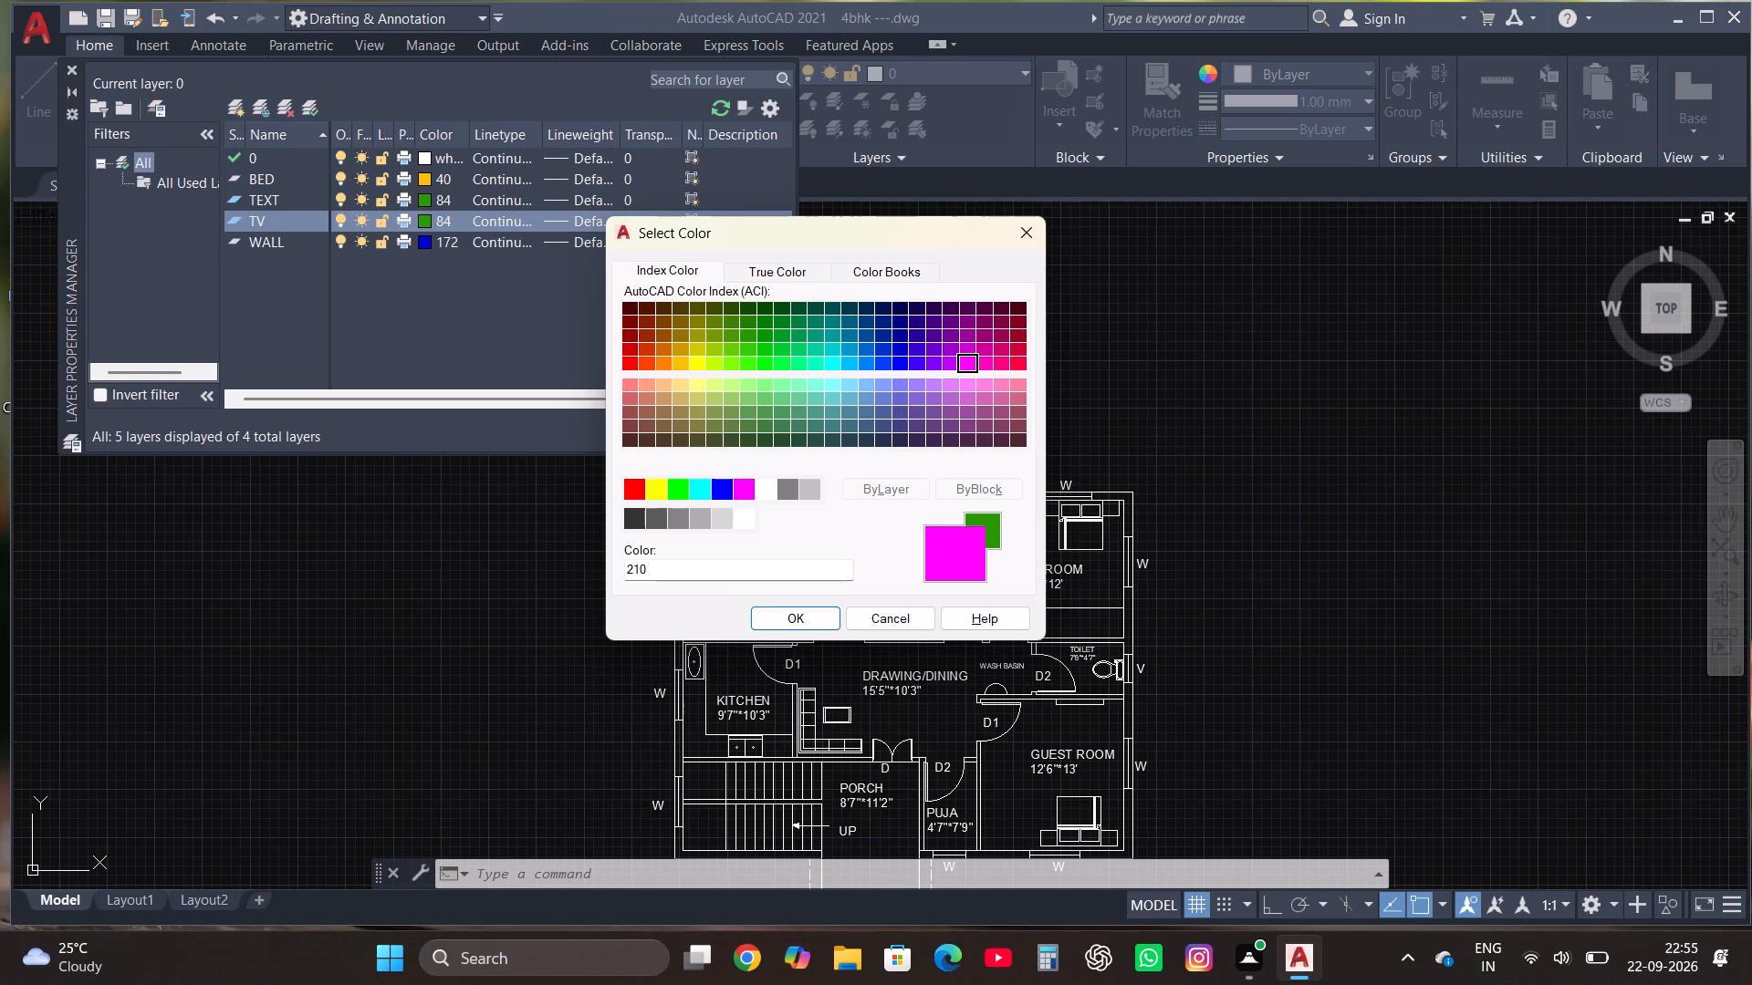
pyautogui.click(796, 625)
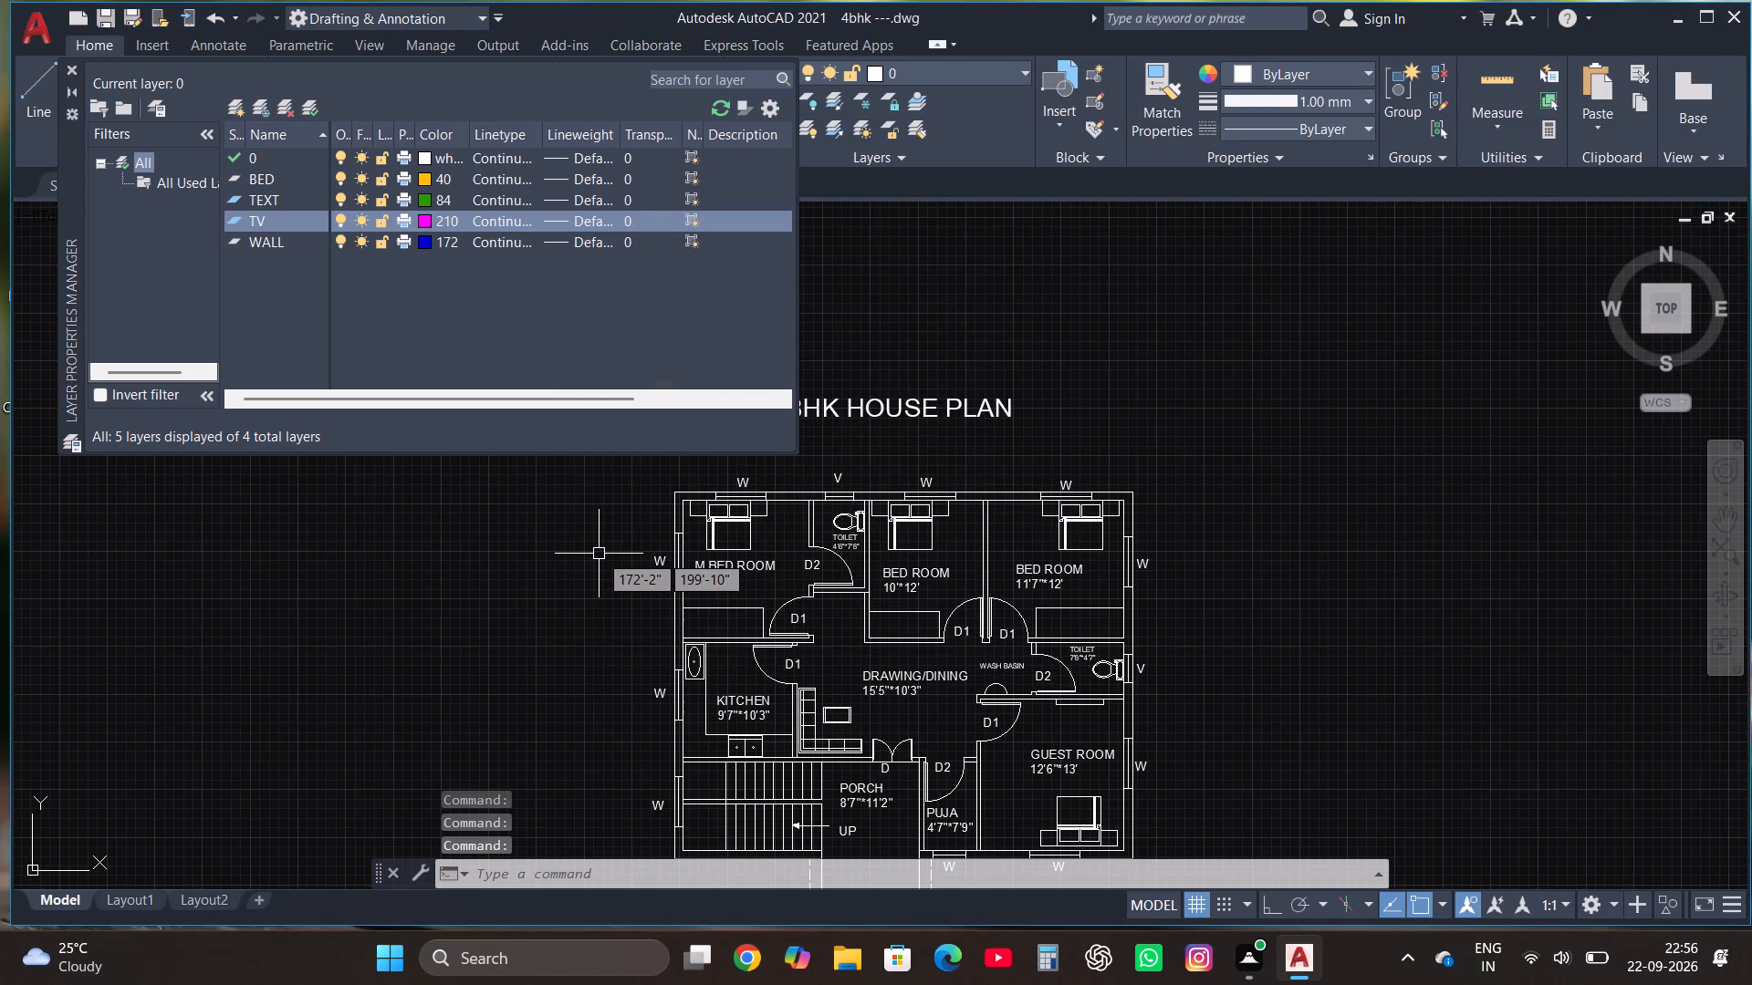
# Close the layer manager and assign all the plan's similar text labels, including the title, to the TEXT layer.
pyautogui.click(76, 73)
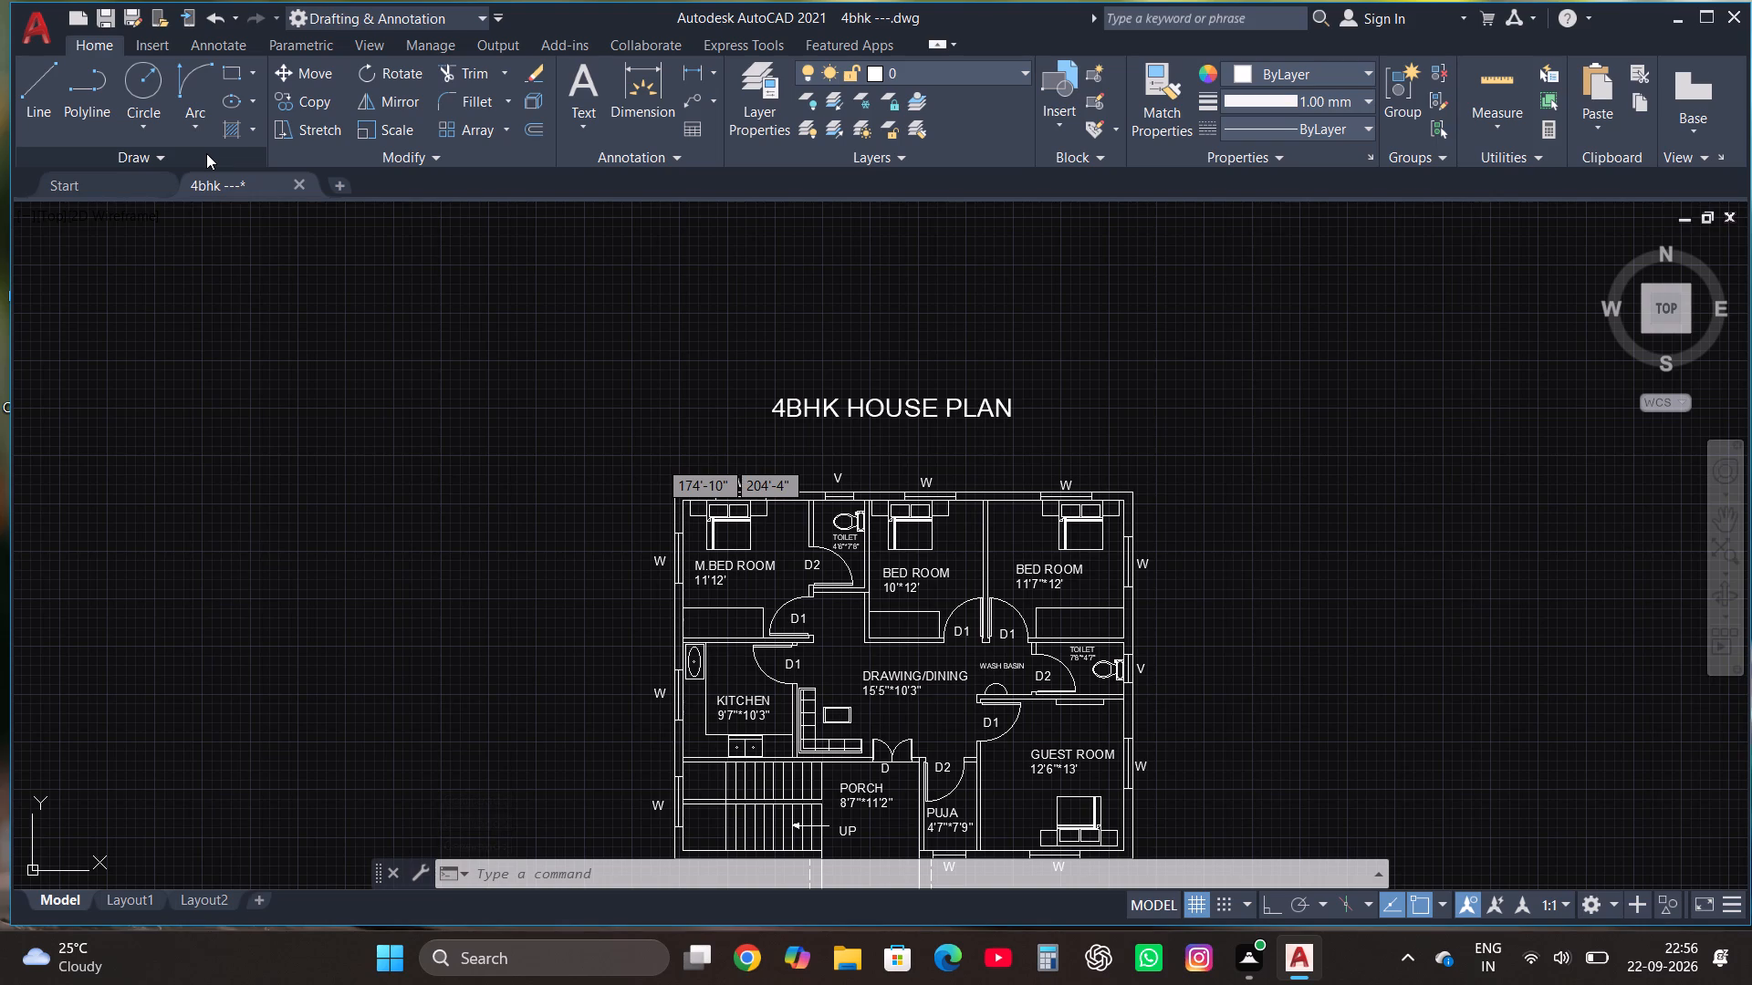
pyautogui.scroll(-1, 206, 153)
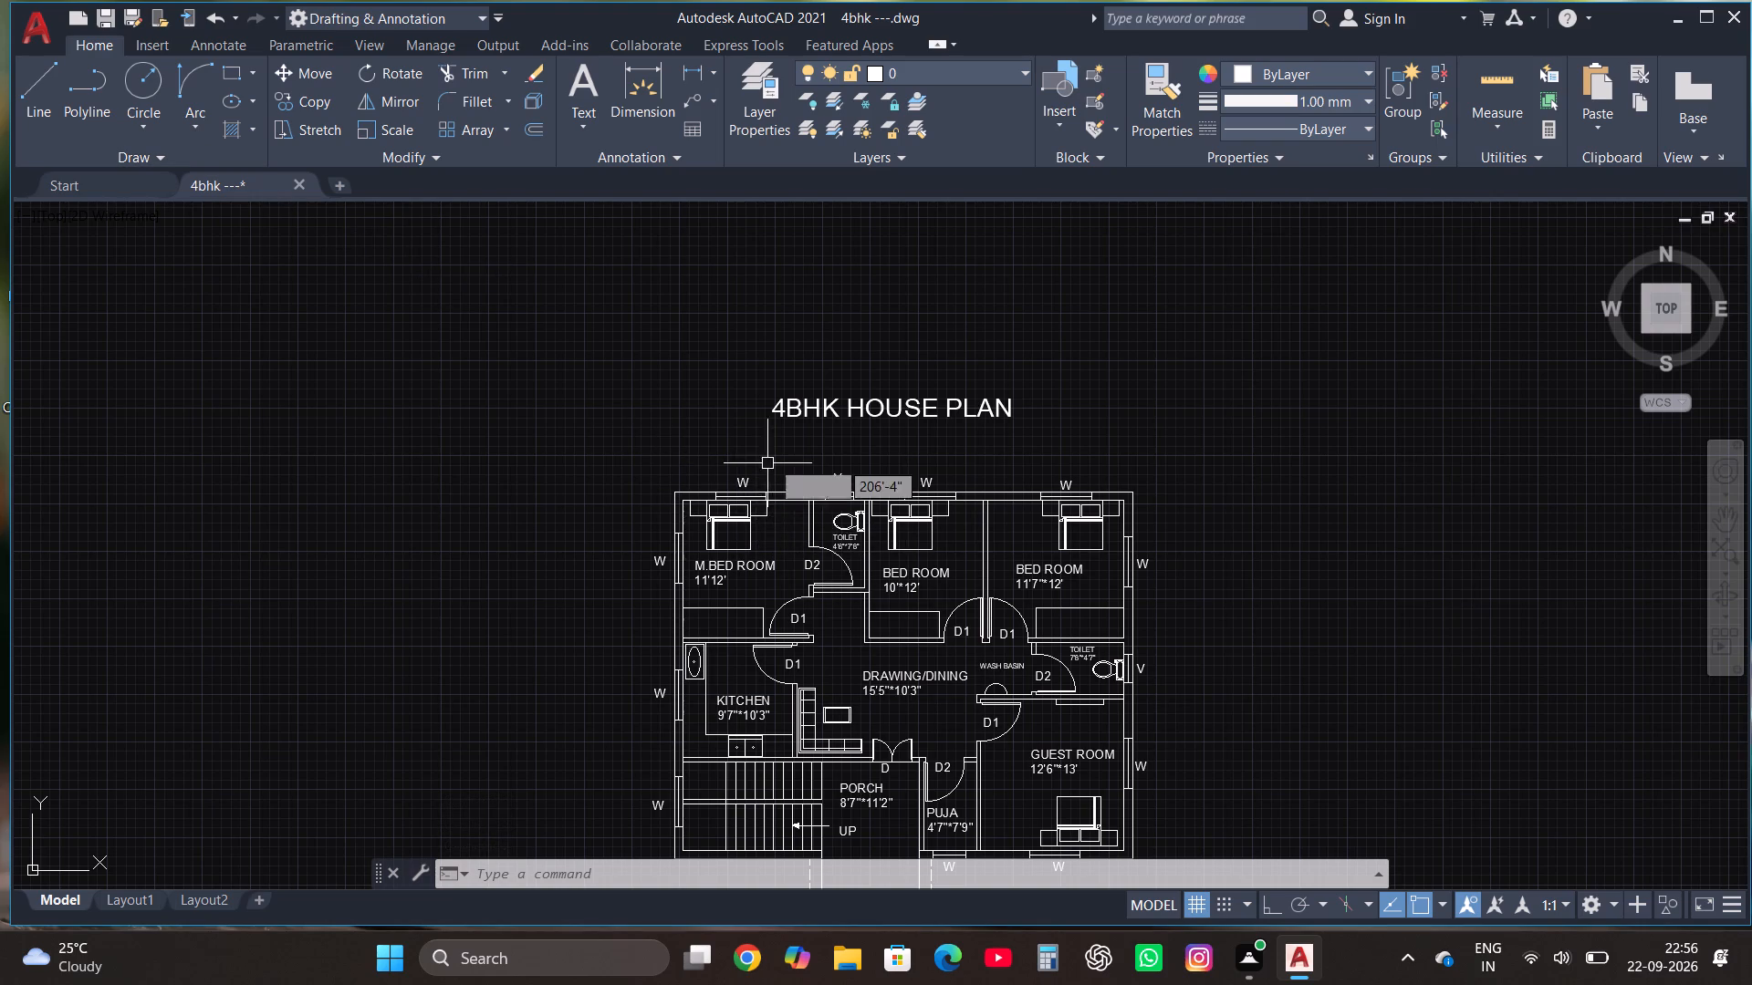
pyautogui.scroll(2, 740, 561)
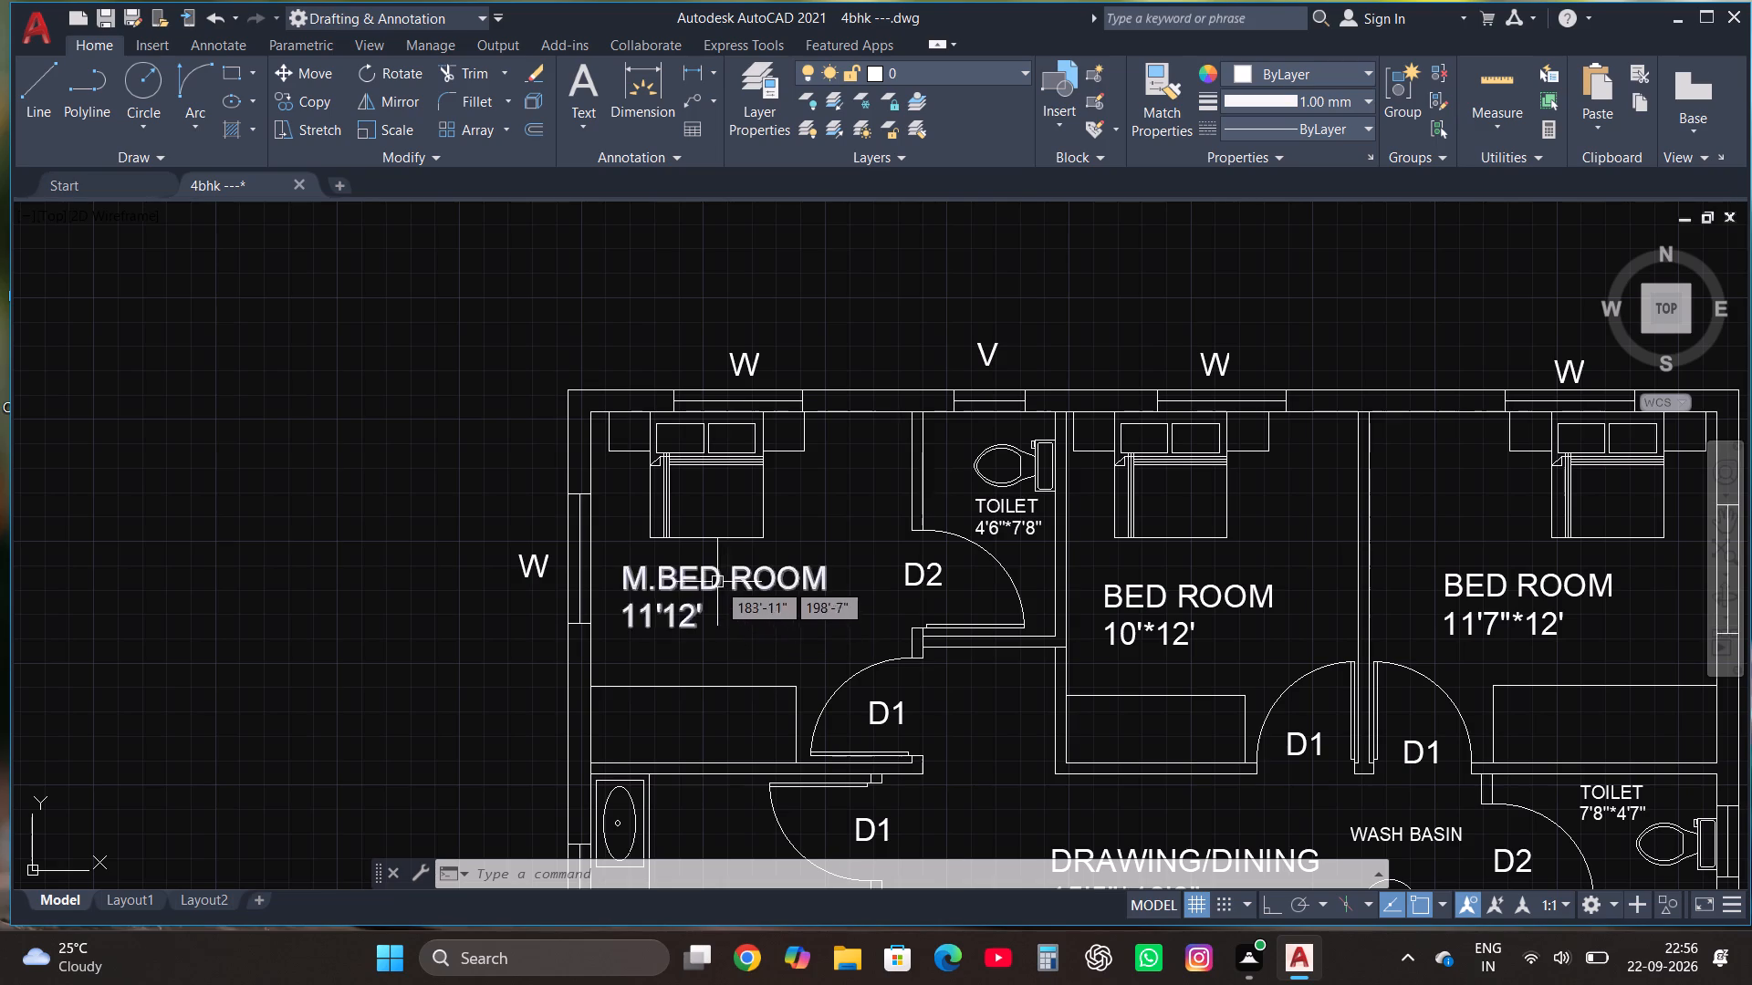
pyautogui.click(717, 582)
pyautogui.rightClick(716, 582)
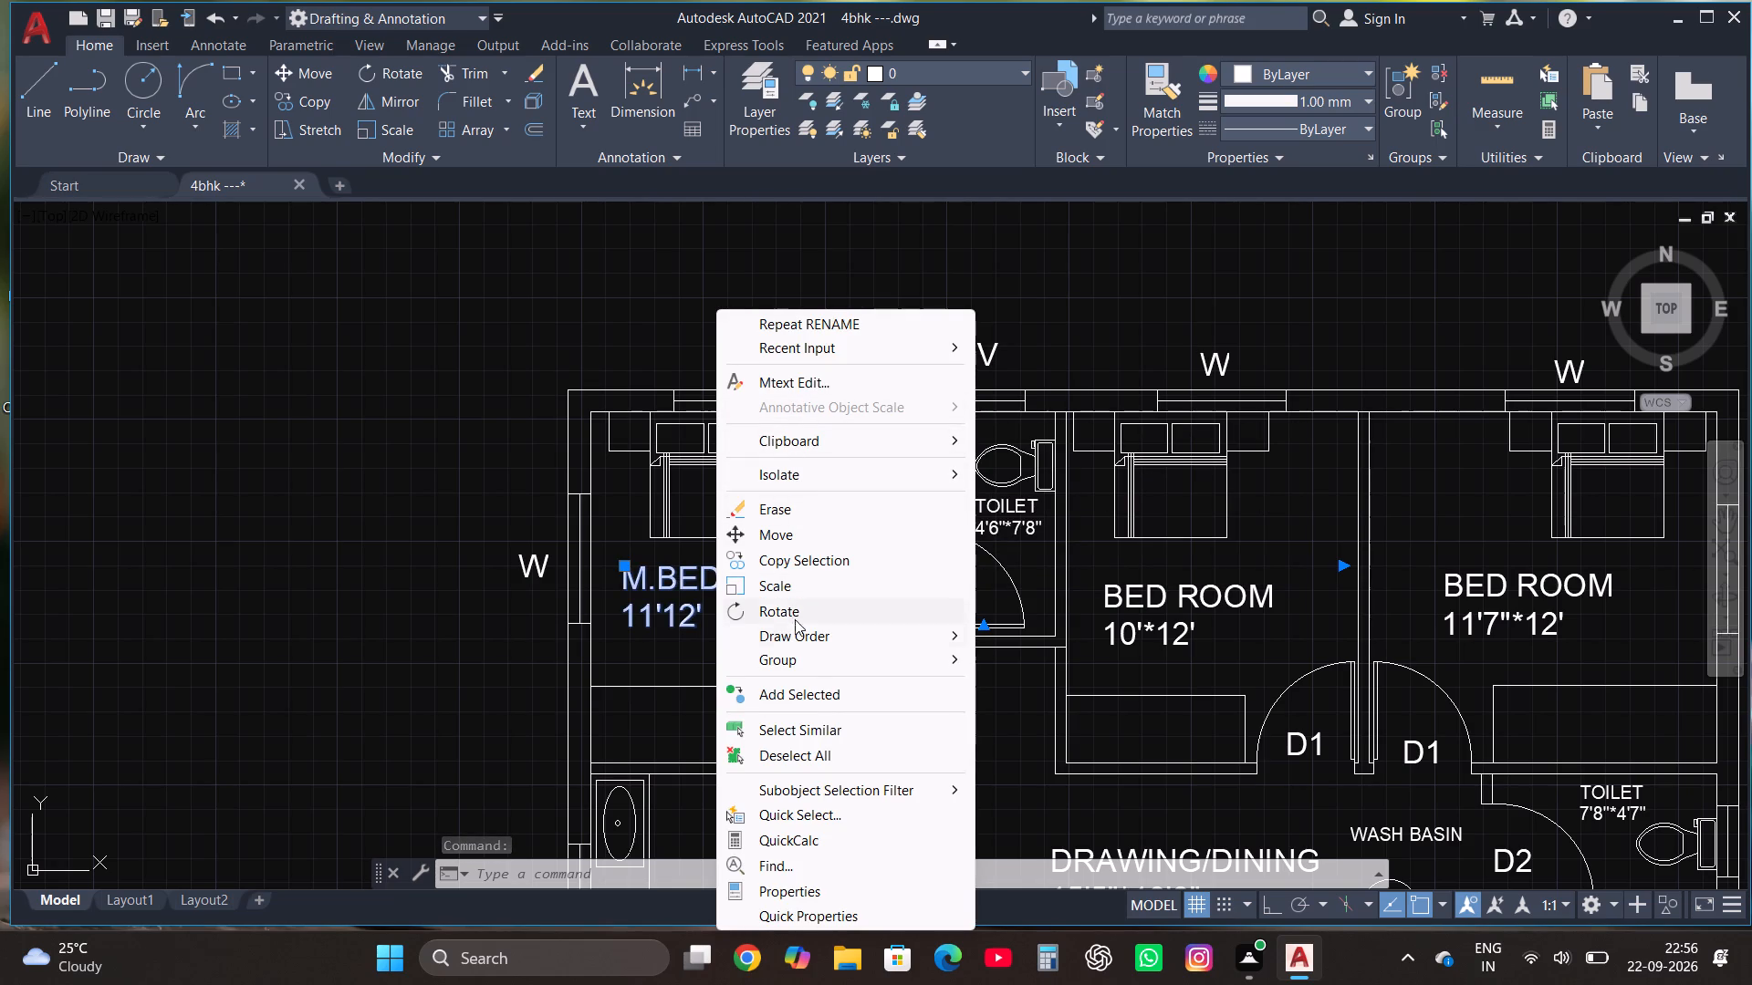
pyautogui.click(790, 737)
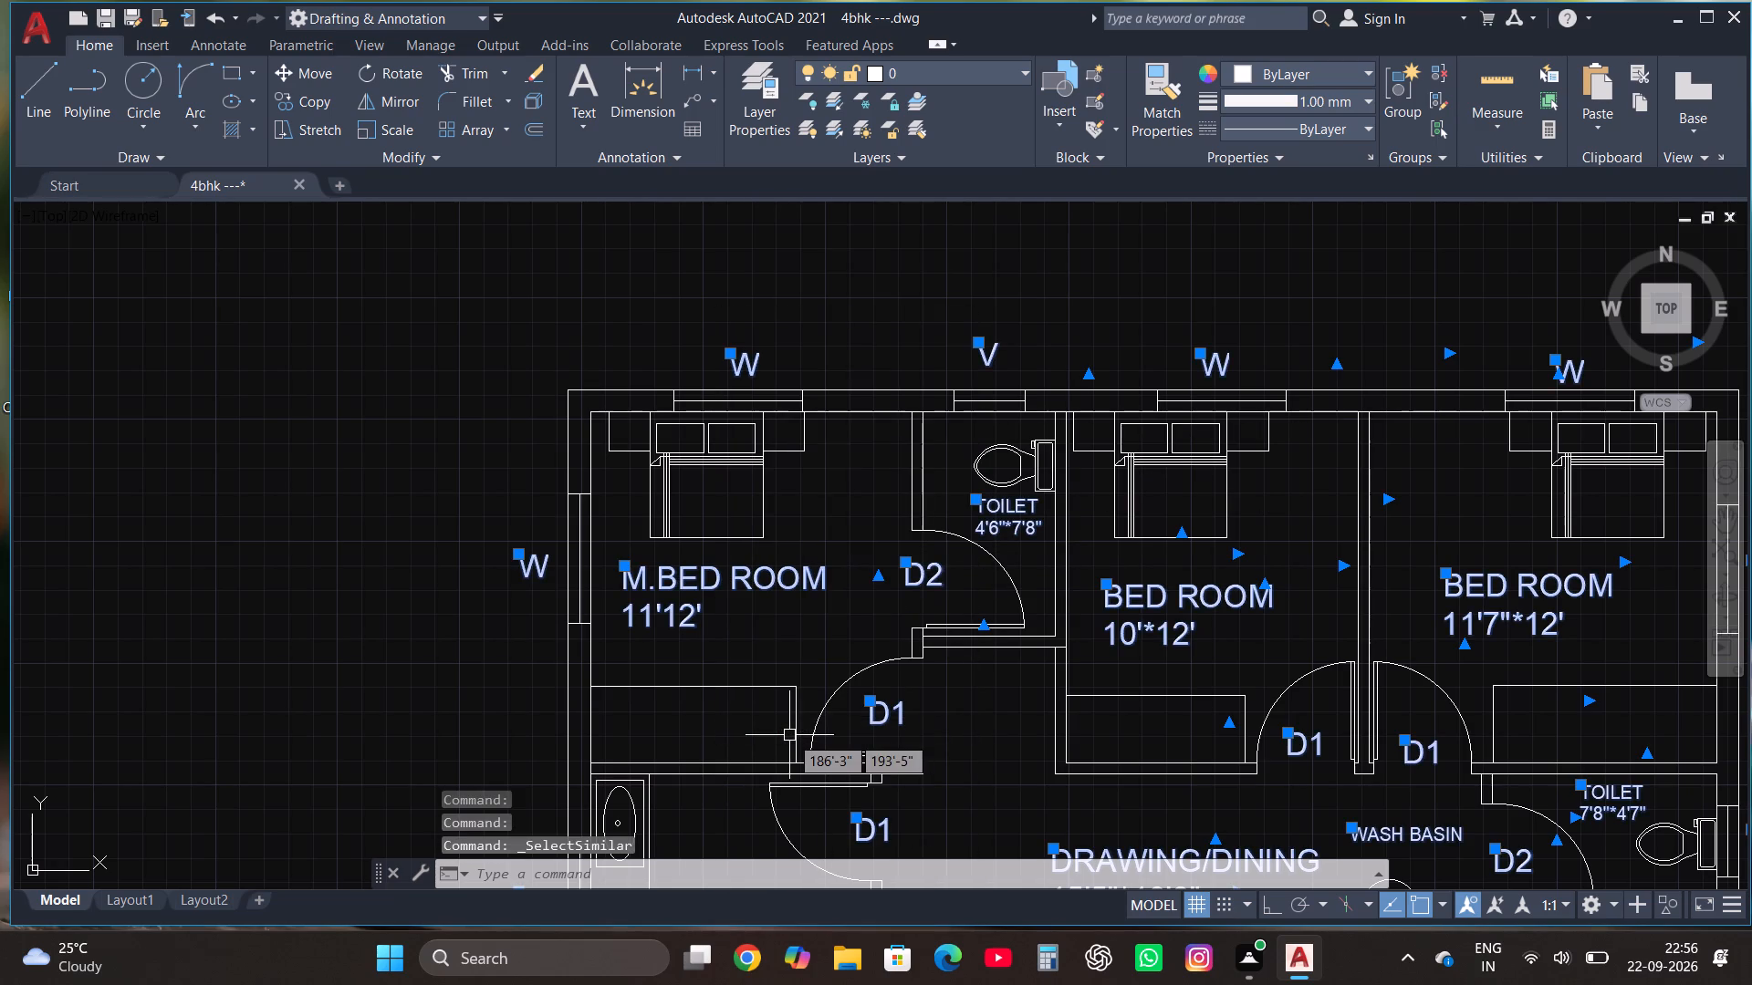
pyautogui.click(943, 75)
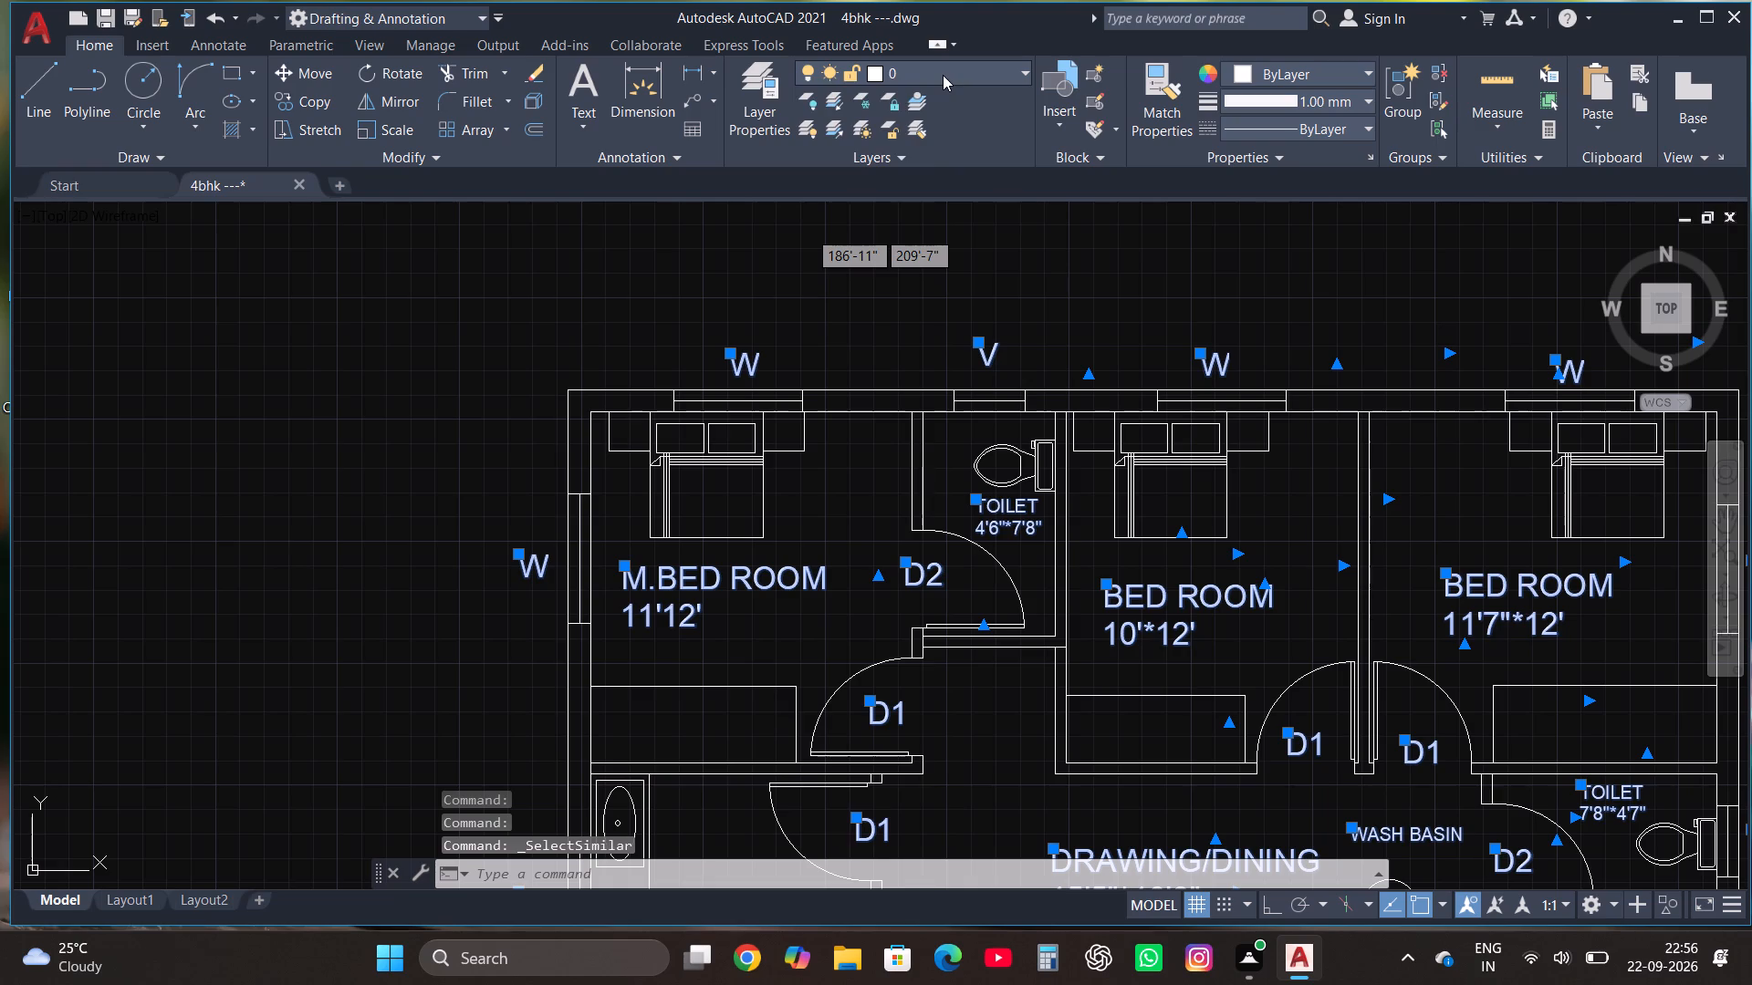
pyautogui.click(926, 161)
pyautogui.scroll(-1, 589, 362)
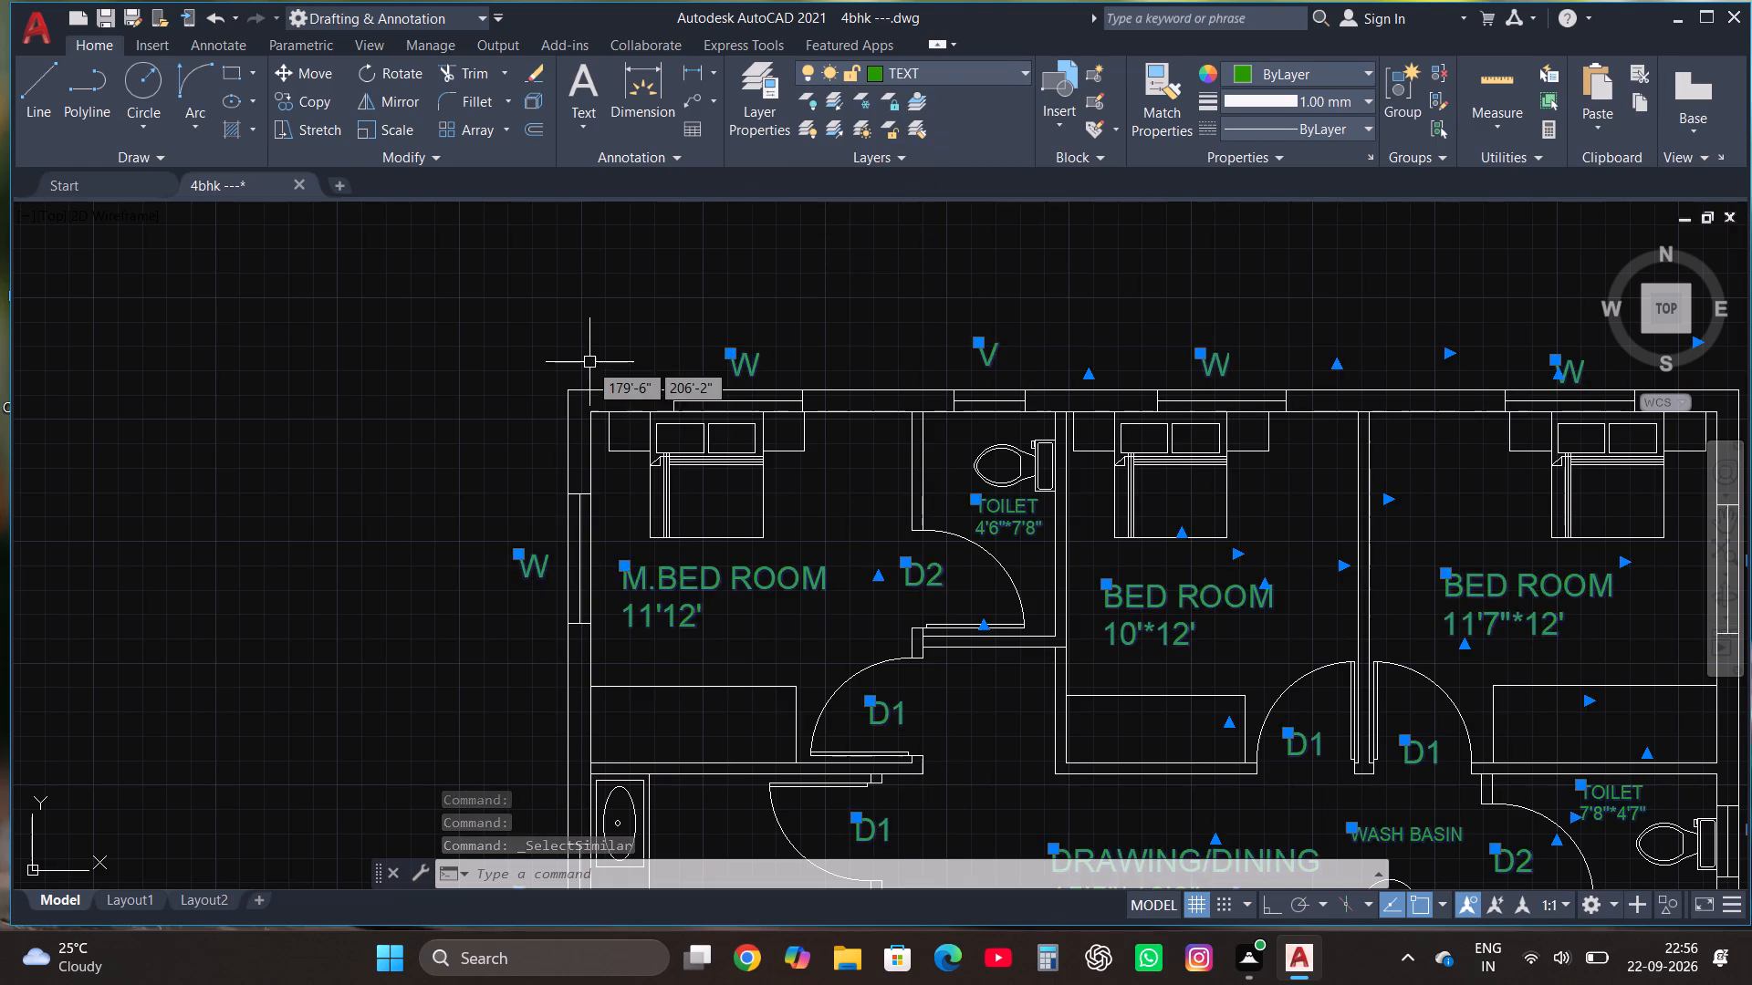
pyautogui.scroll(-1, 589, 362)
pyautogui.press('Escape')
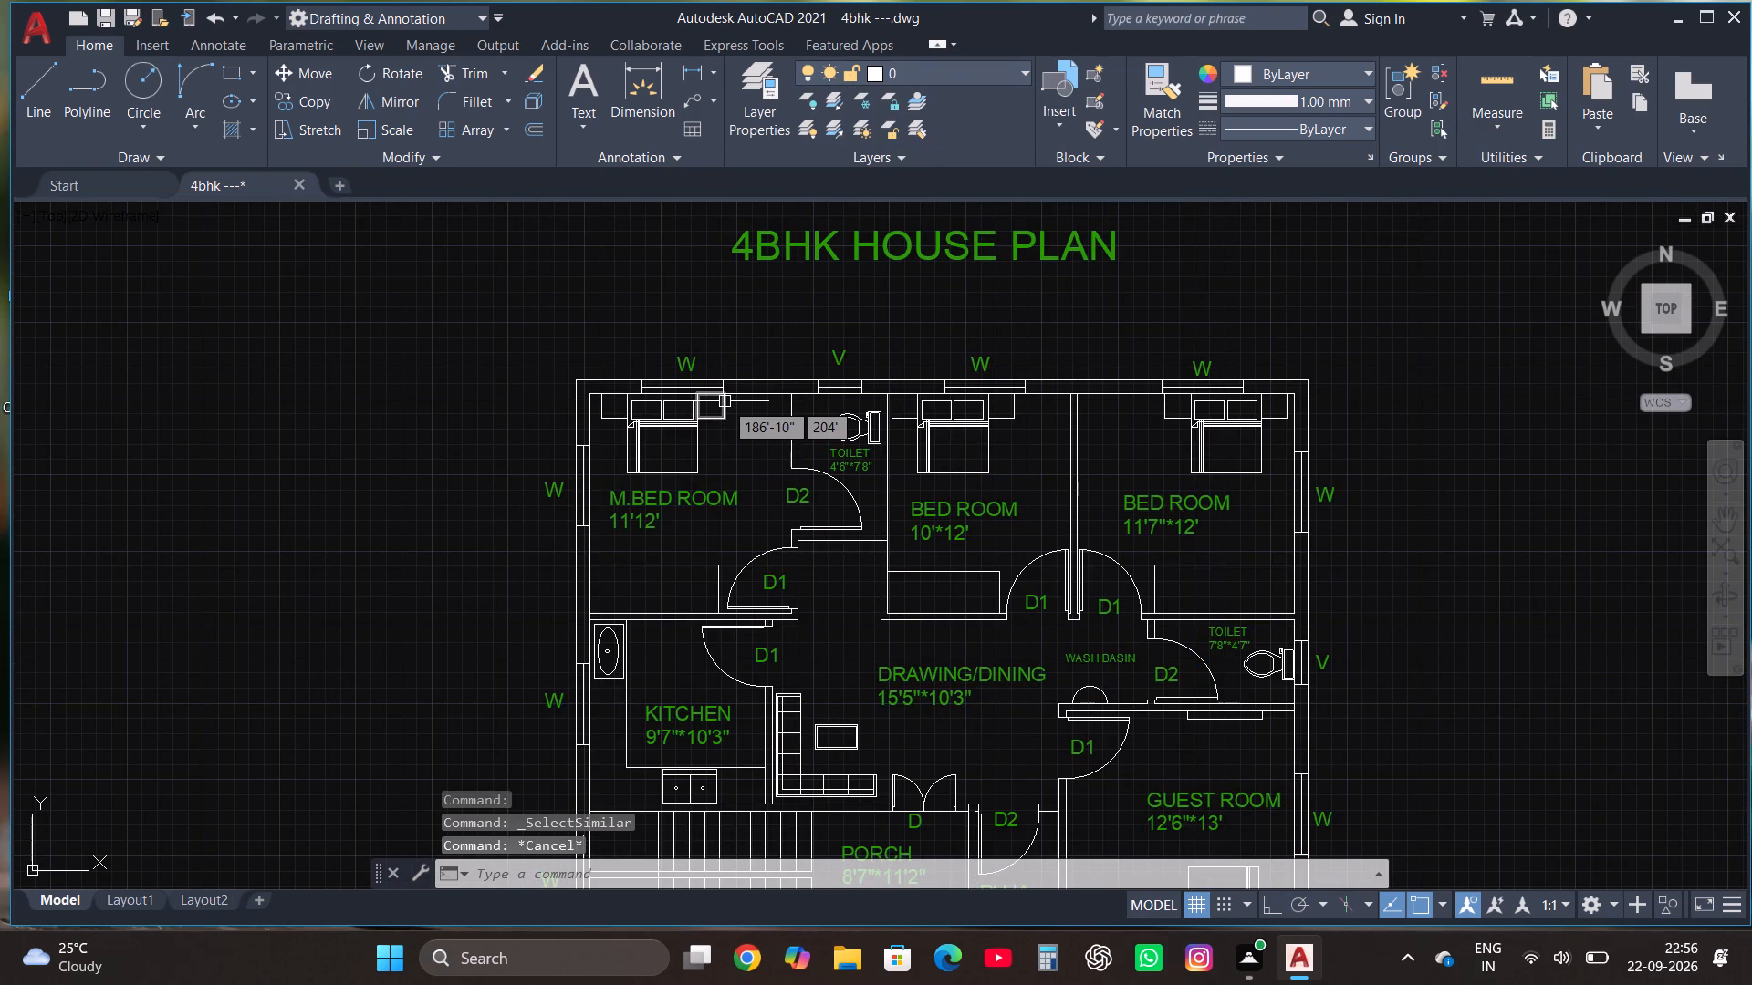
# Assign the bed and its two side tables in the M.BED ROOM to Layer1.
pyautogui.scroll(2, 725, 401)
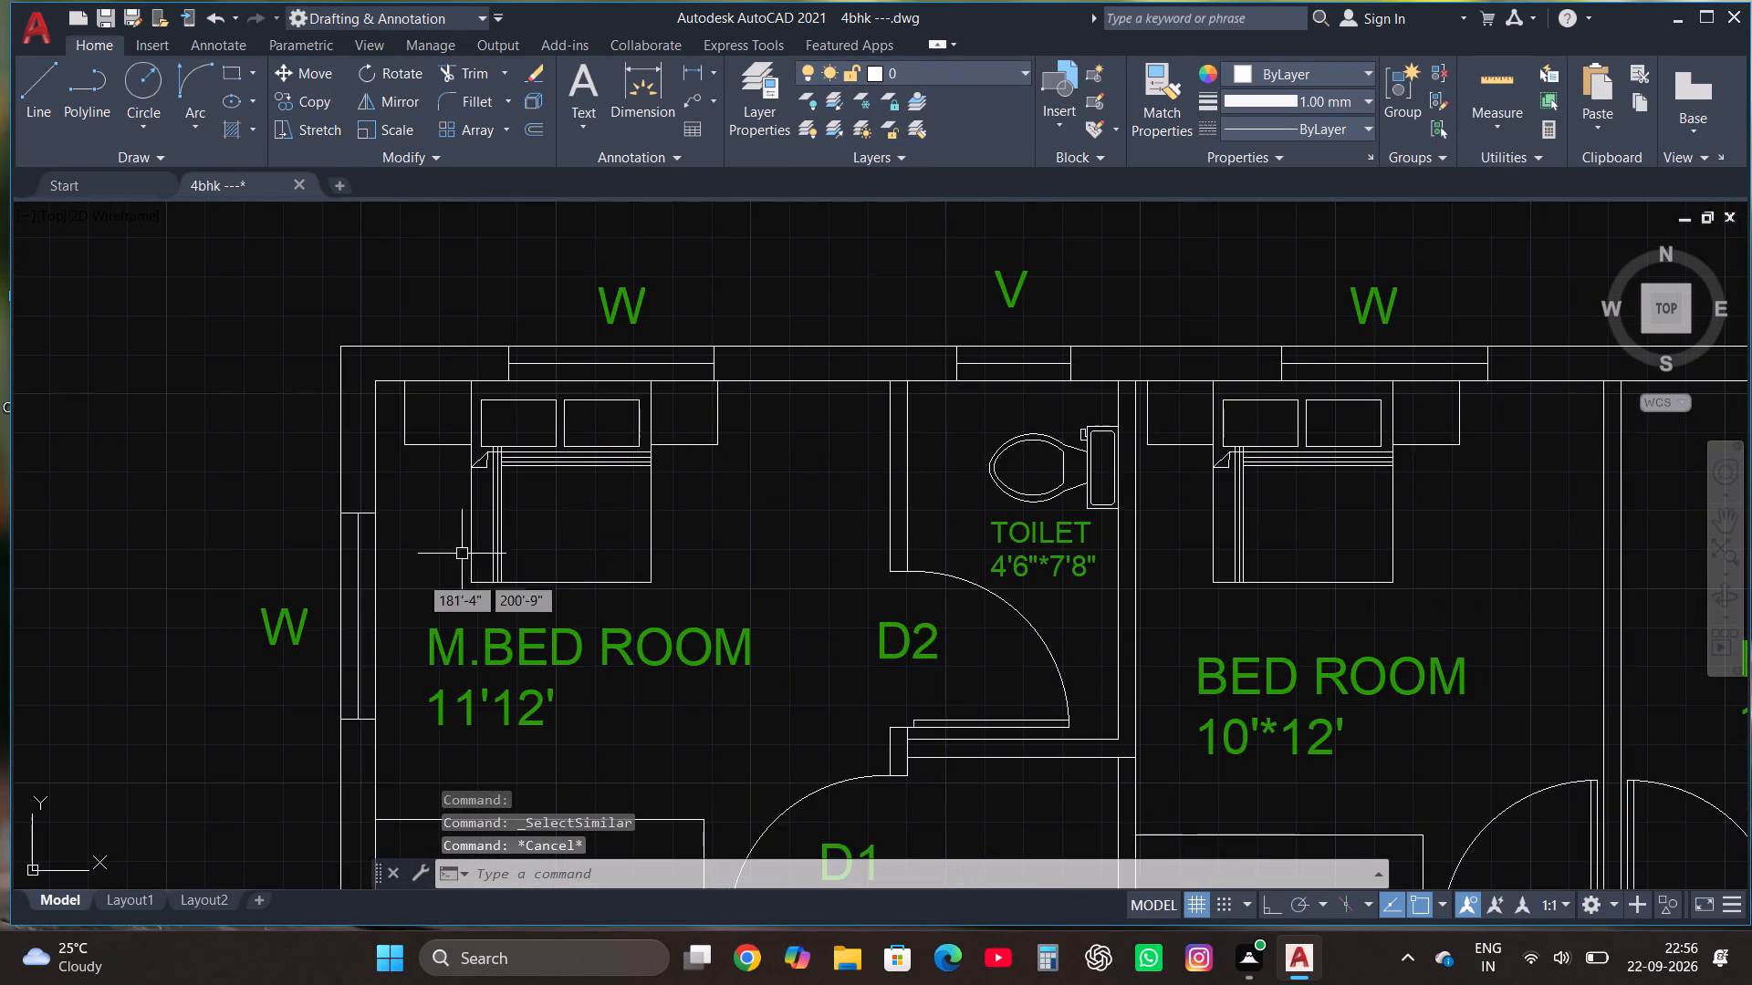
pyautogui.click(388, 617)
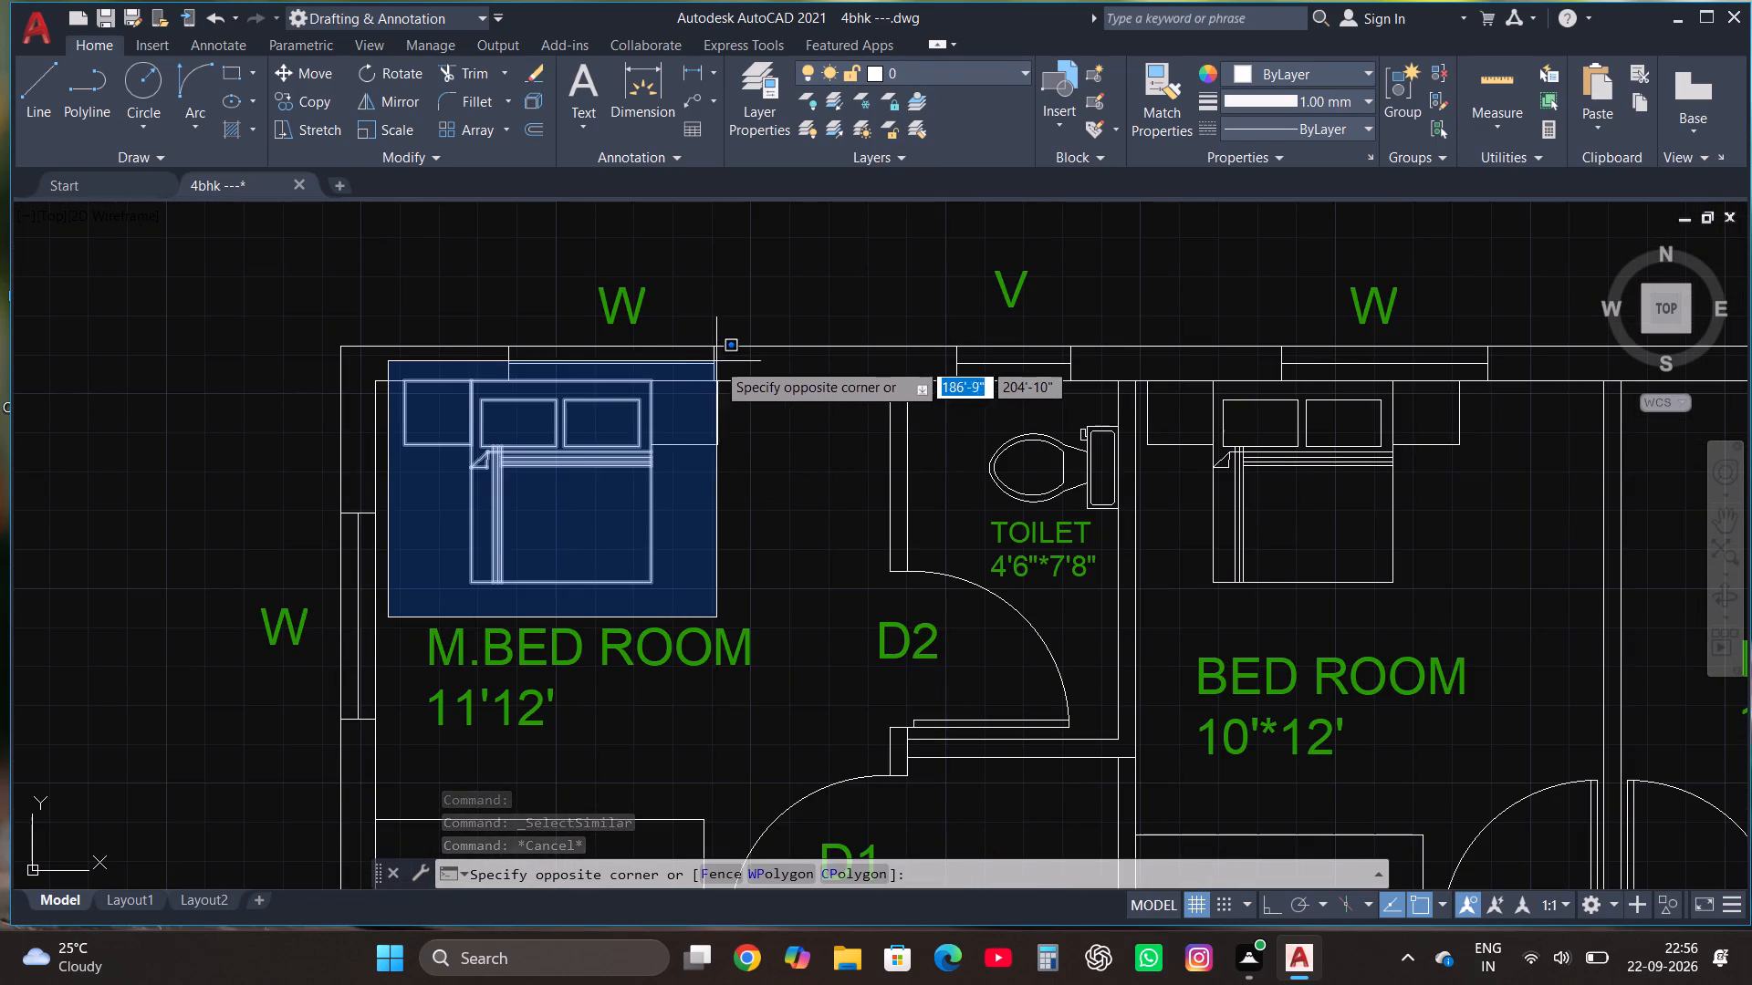
pyautogui.click(740, 374)
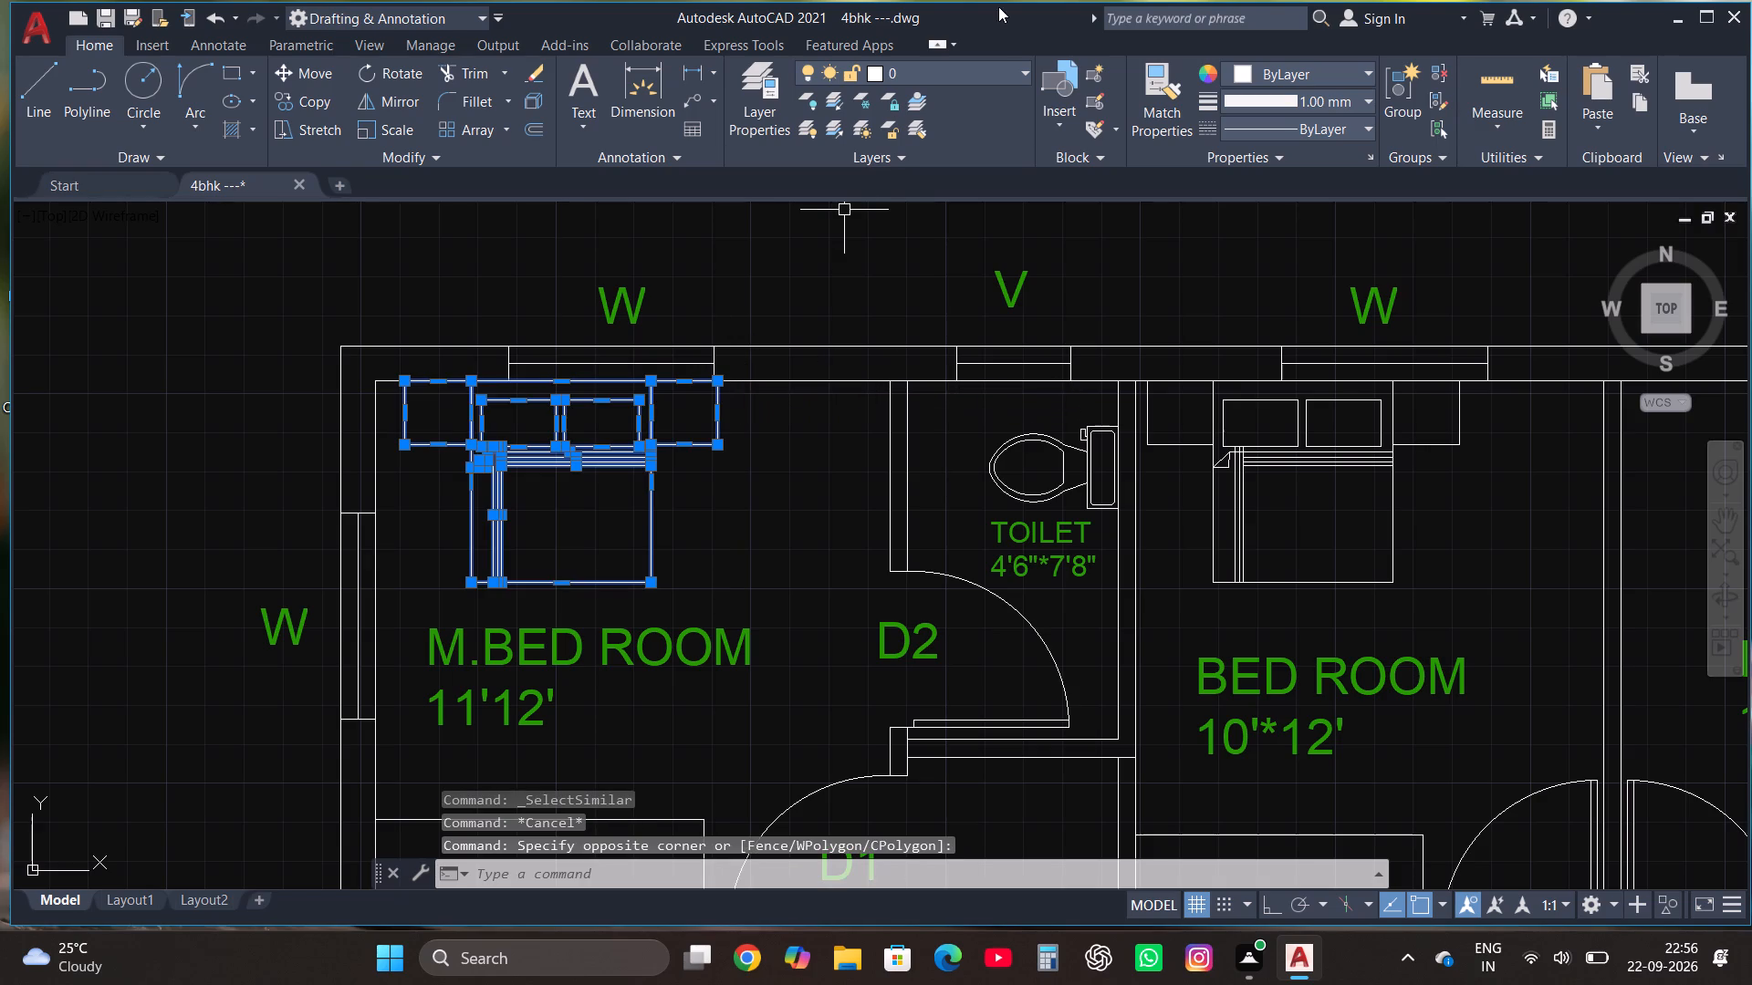
pyautogui.click(955, 72)
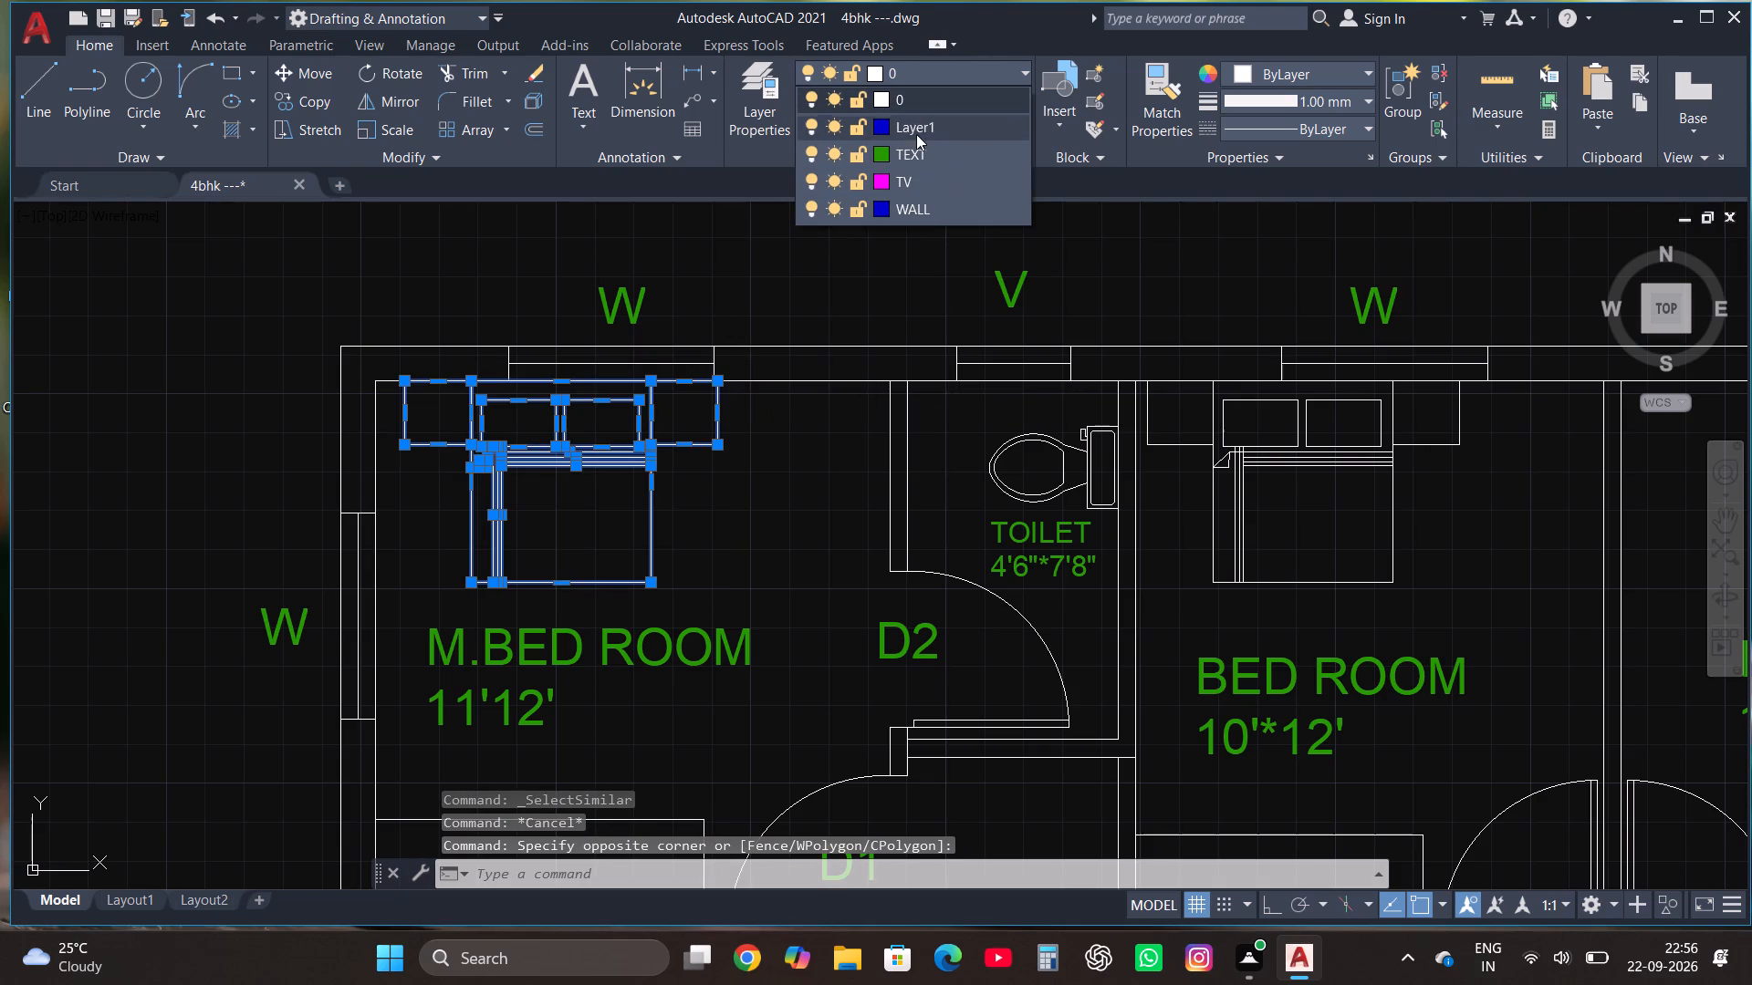
pyautogui.click(912, 120)
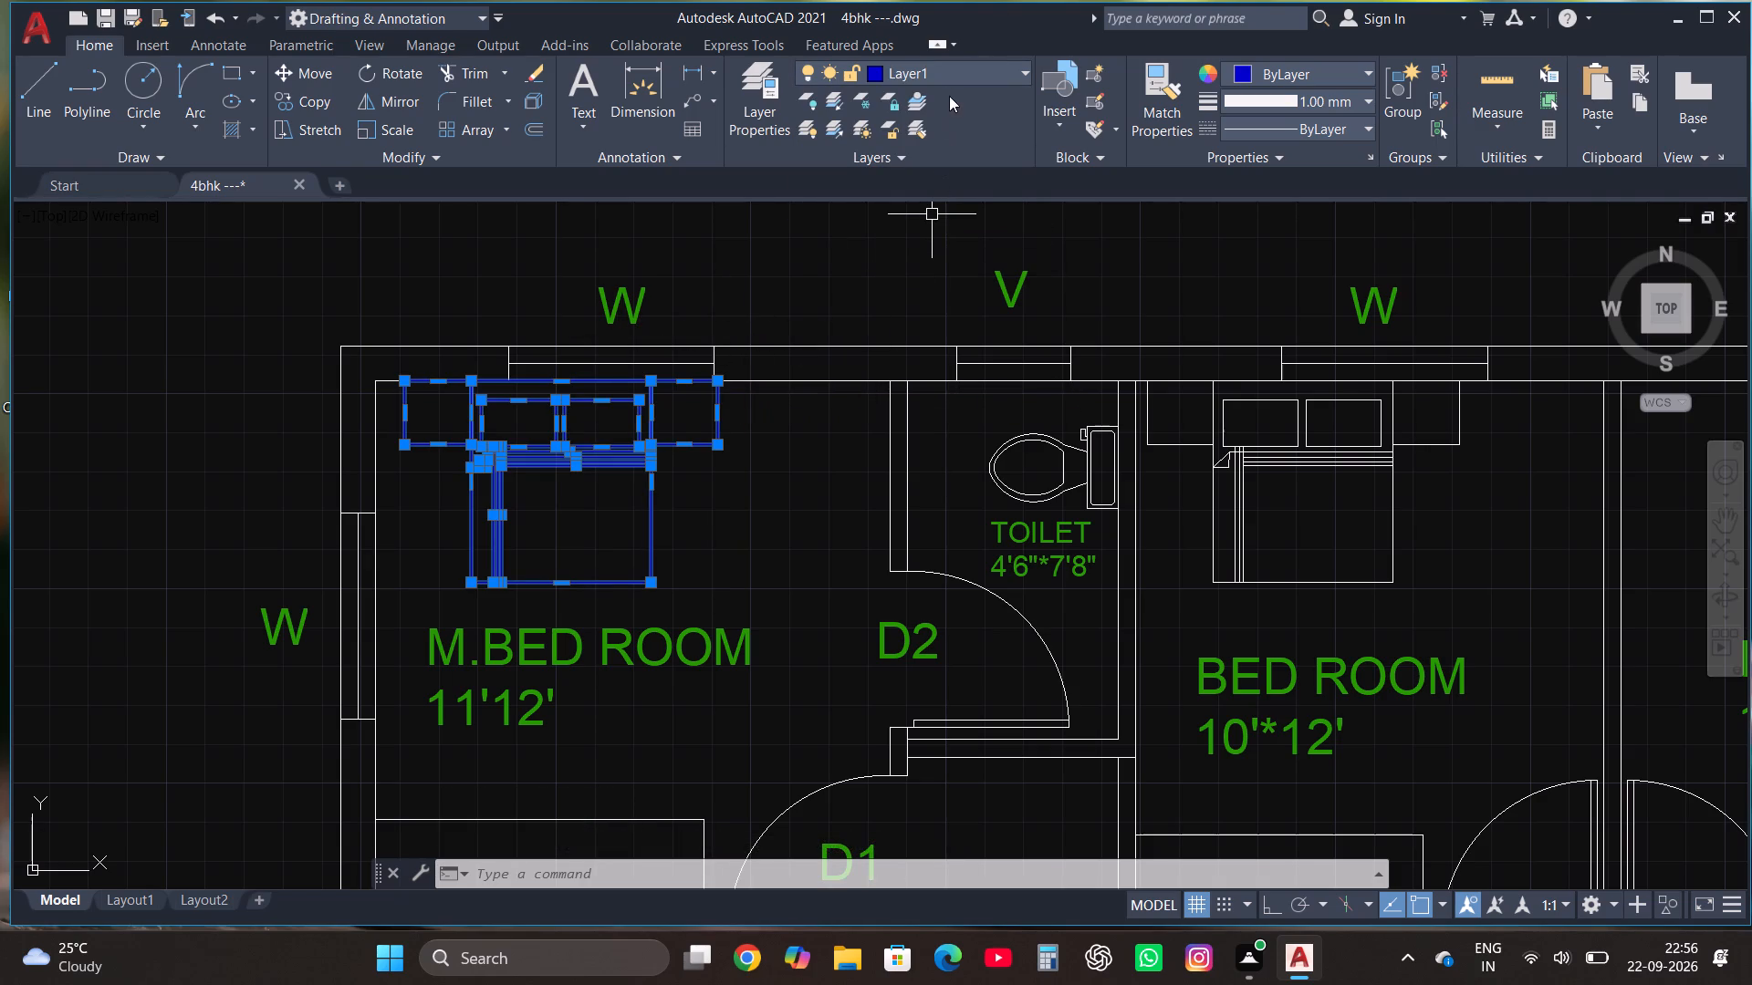
# Set Layer1's colour to orange, index colour 40.
pyautogui.click(944, 70)
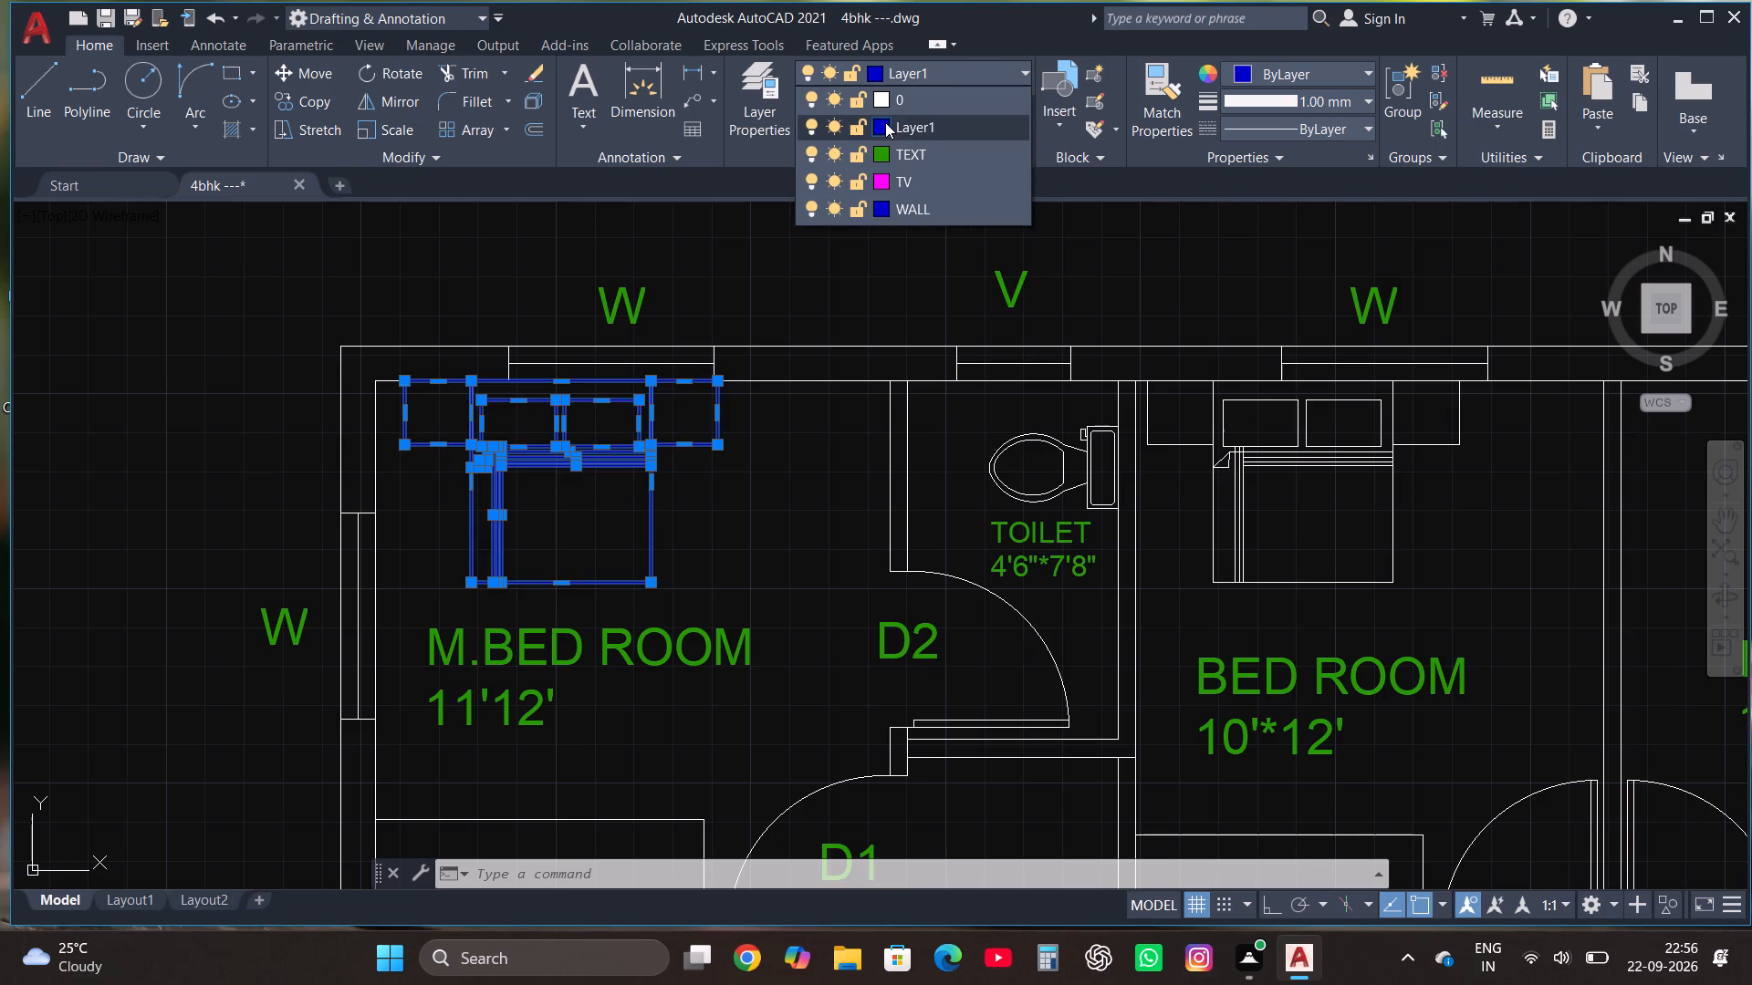
pyautogui.click(871, 75)
pyautogui.click(871, 74)
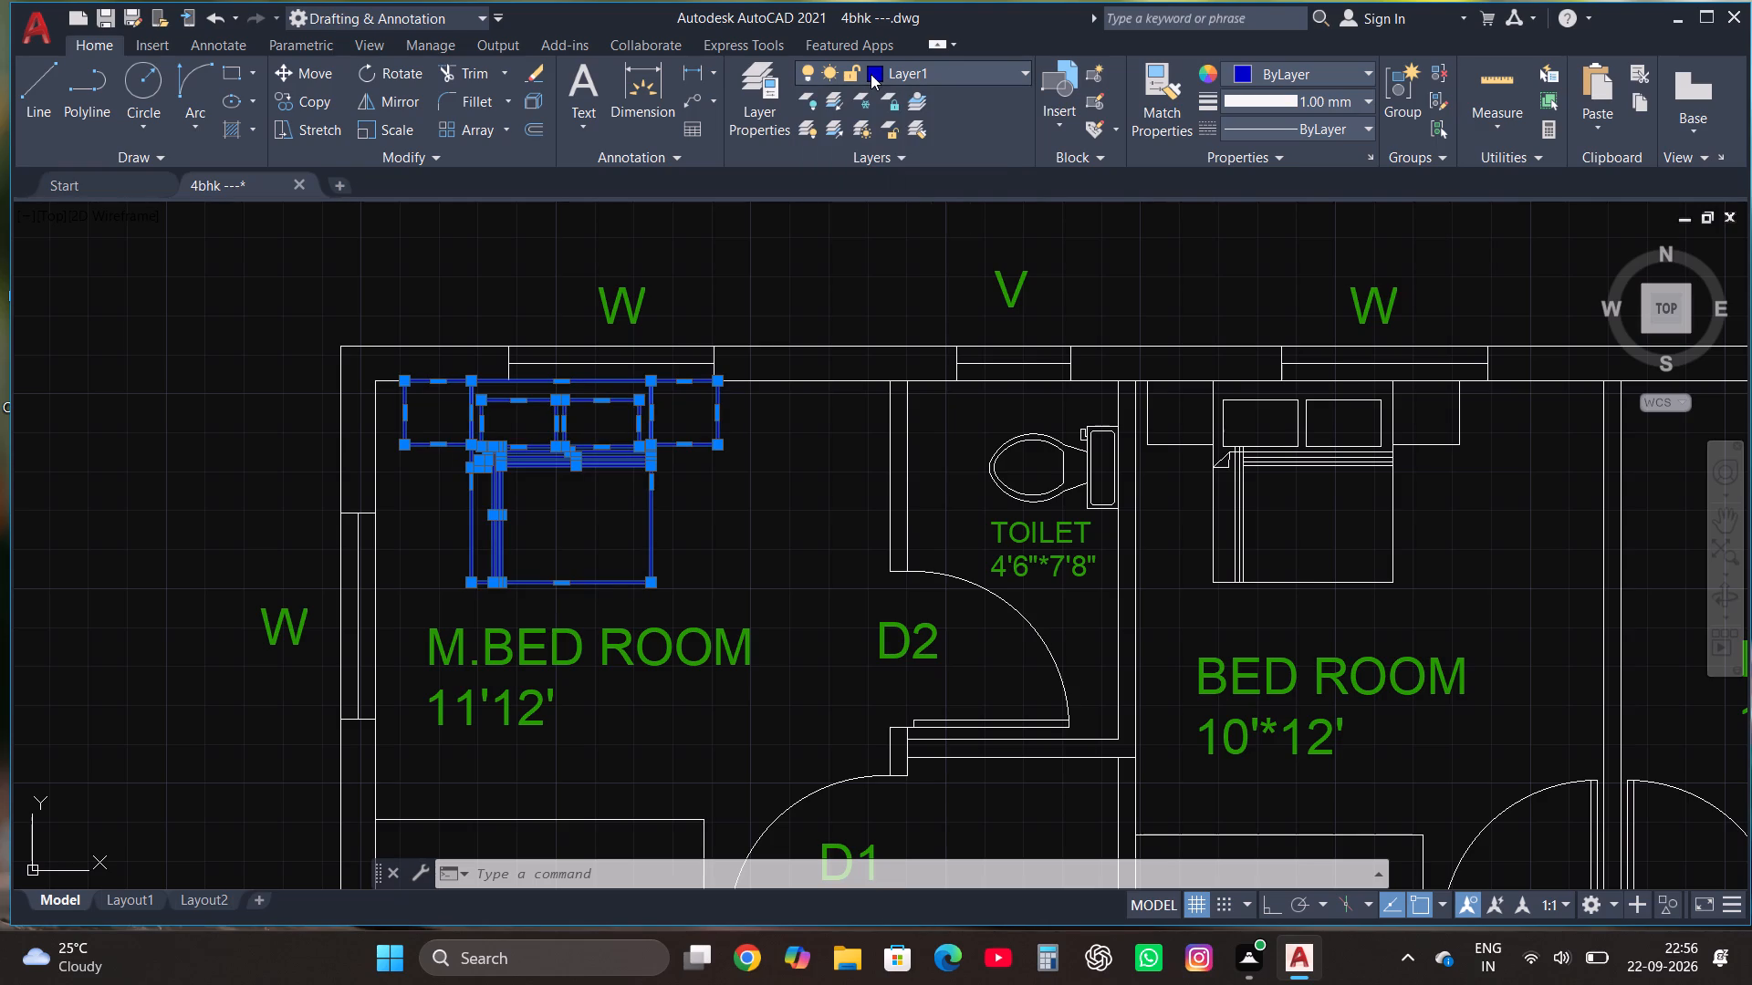
pyautogui.click(877, 73)
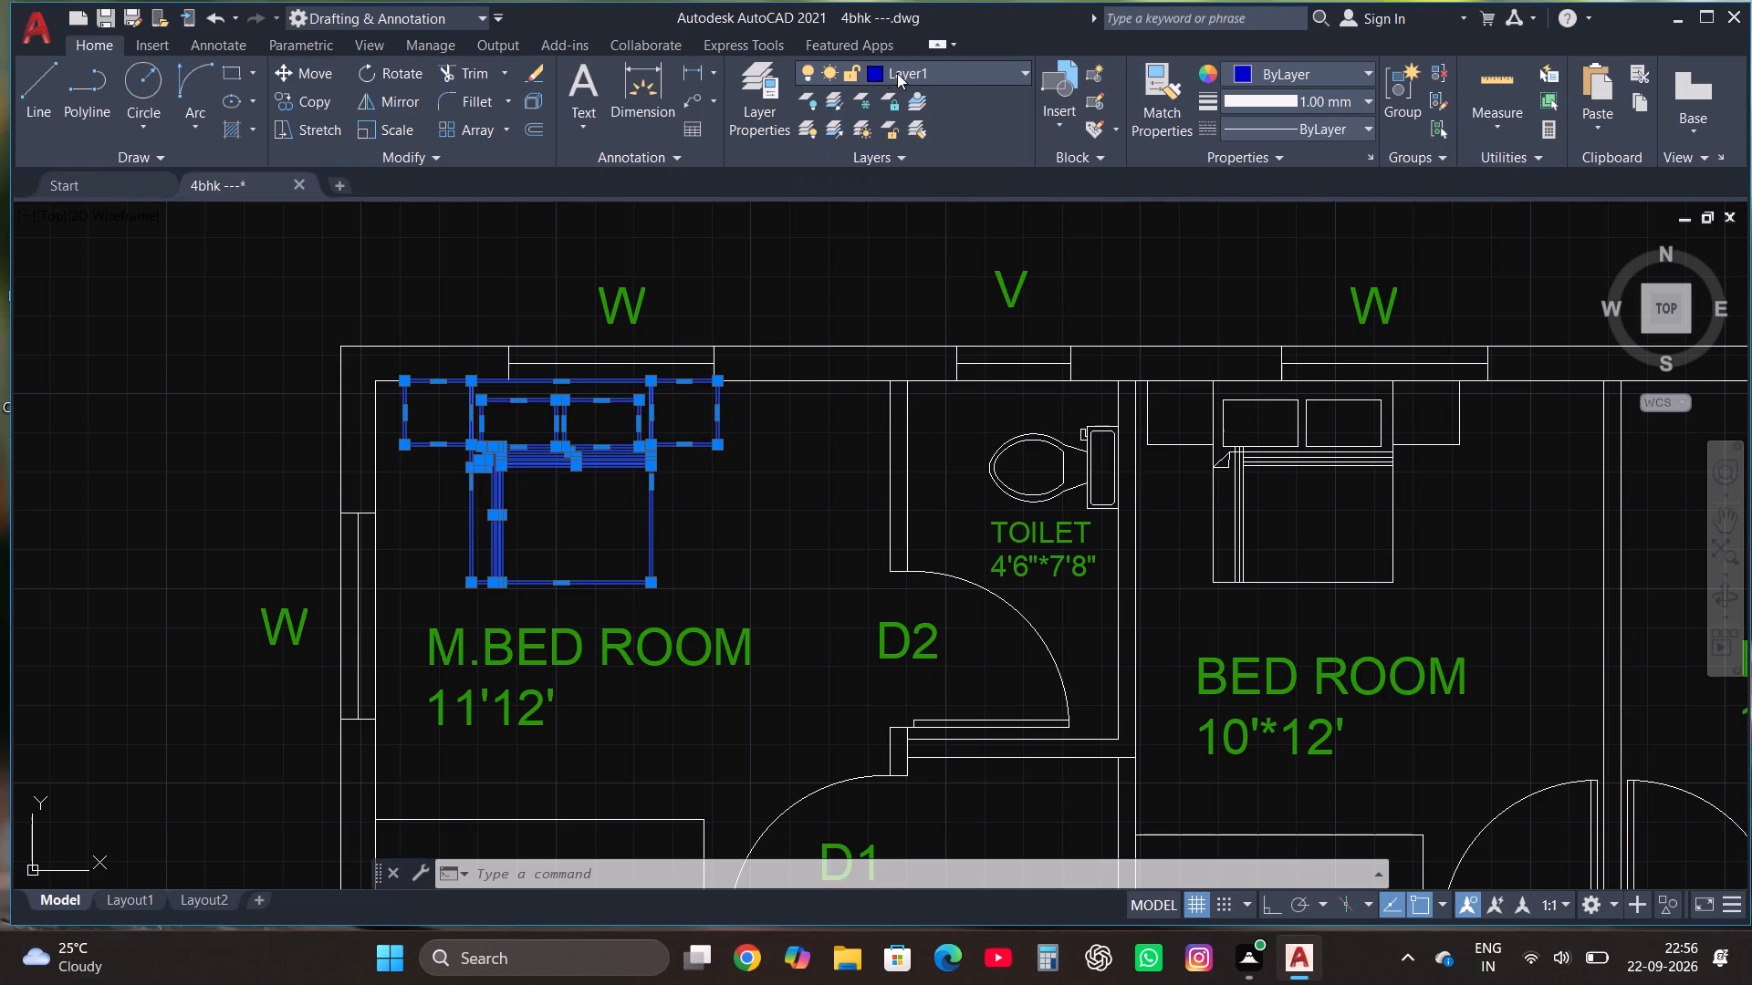
pyautogui.click(900, 74)
pyautogui.click(872, 68)
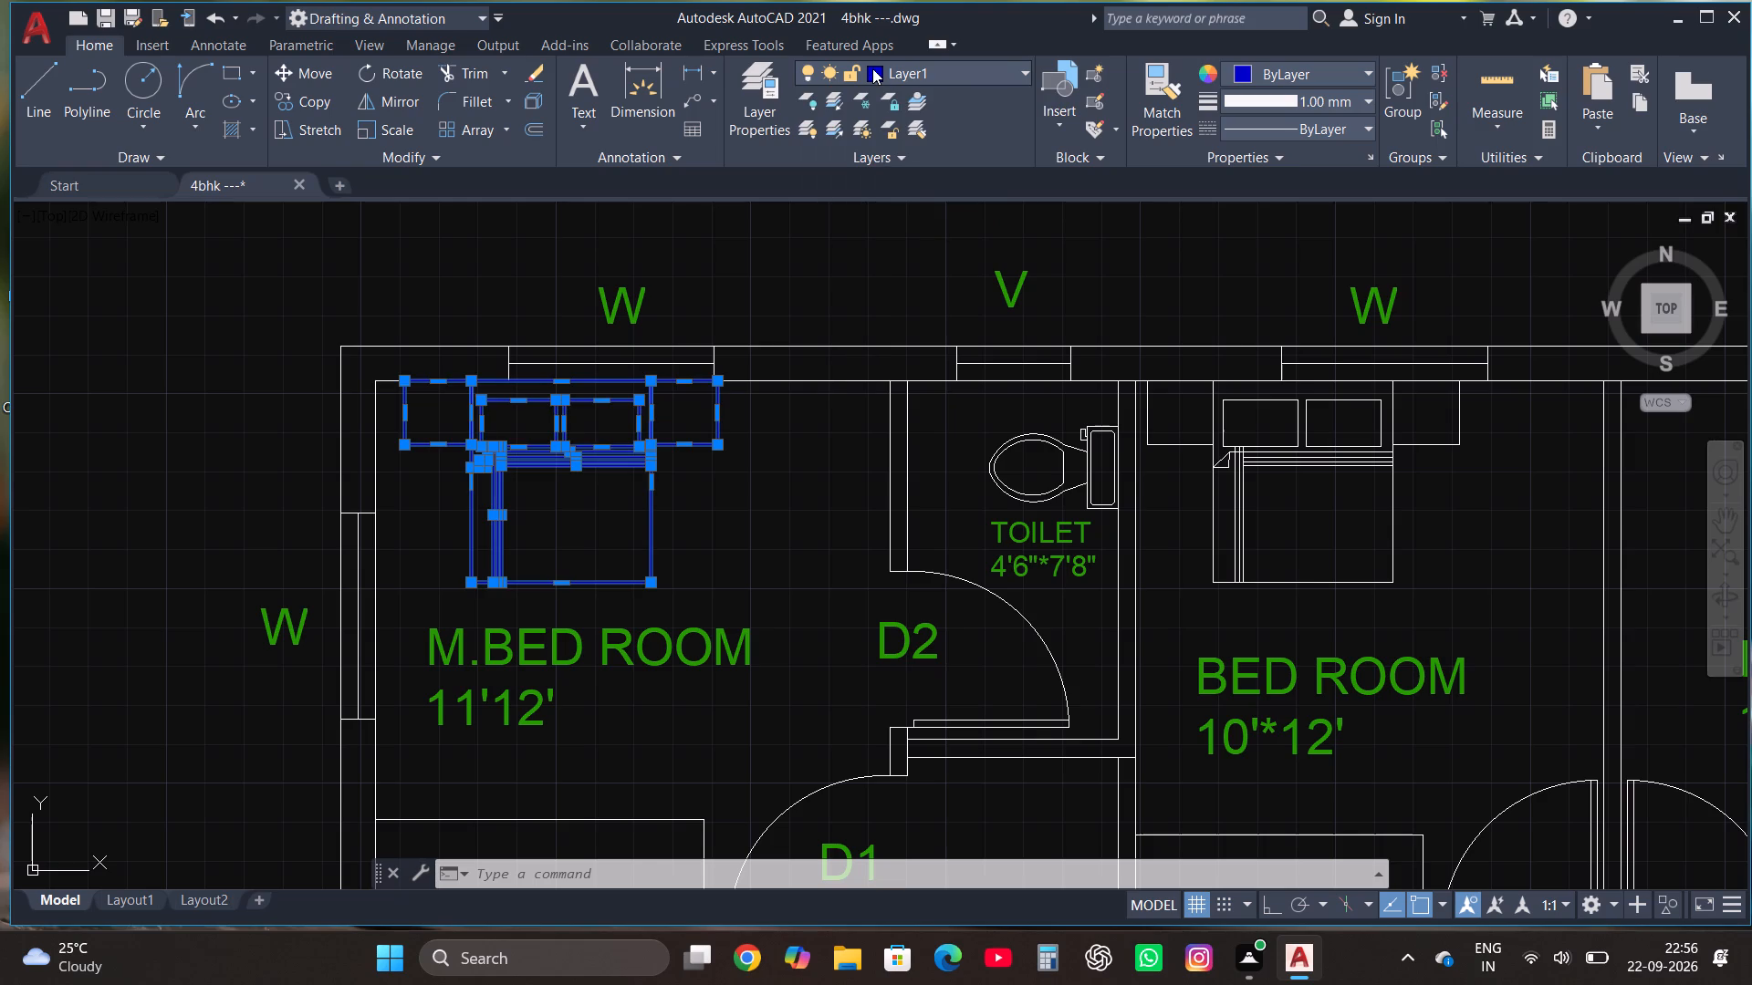
pyautogui.click(872, 68)
pyautogui.click(902, 75)
pyautogui.click(902, 75)
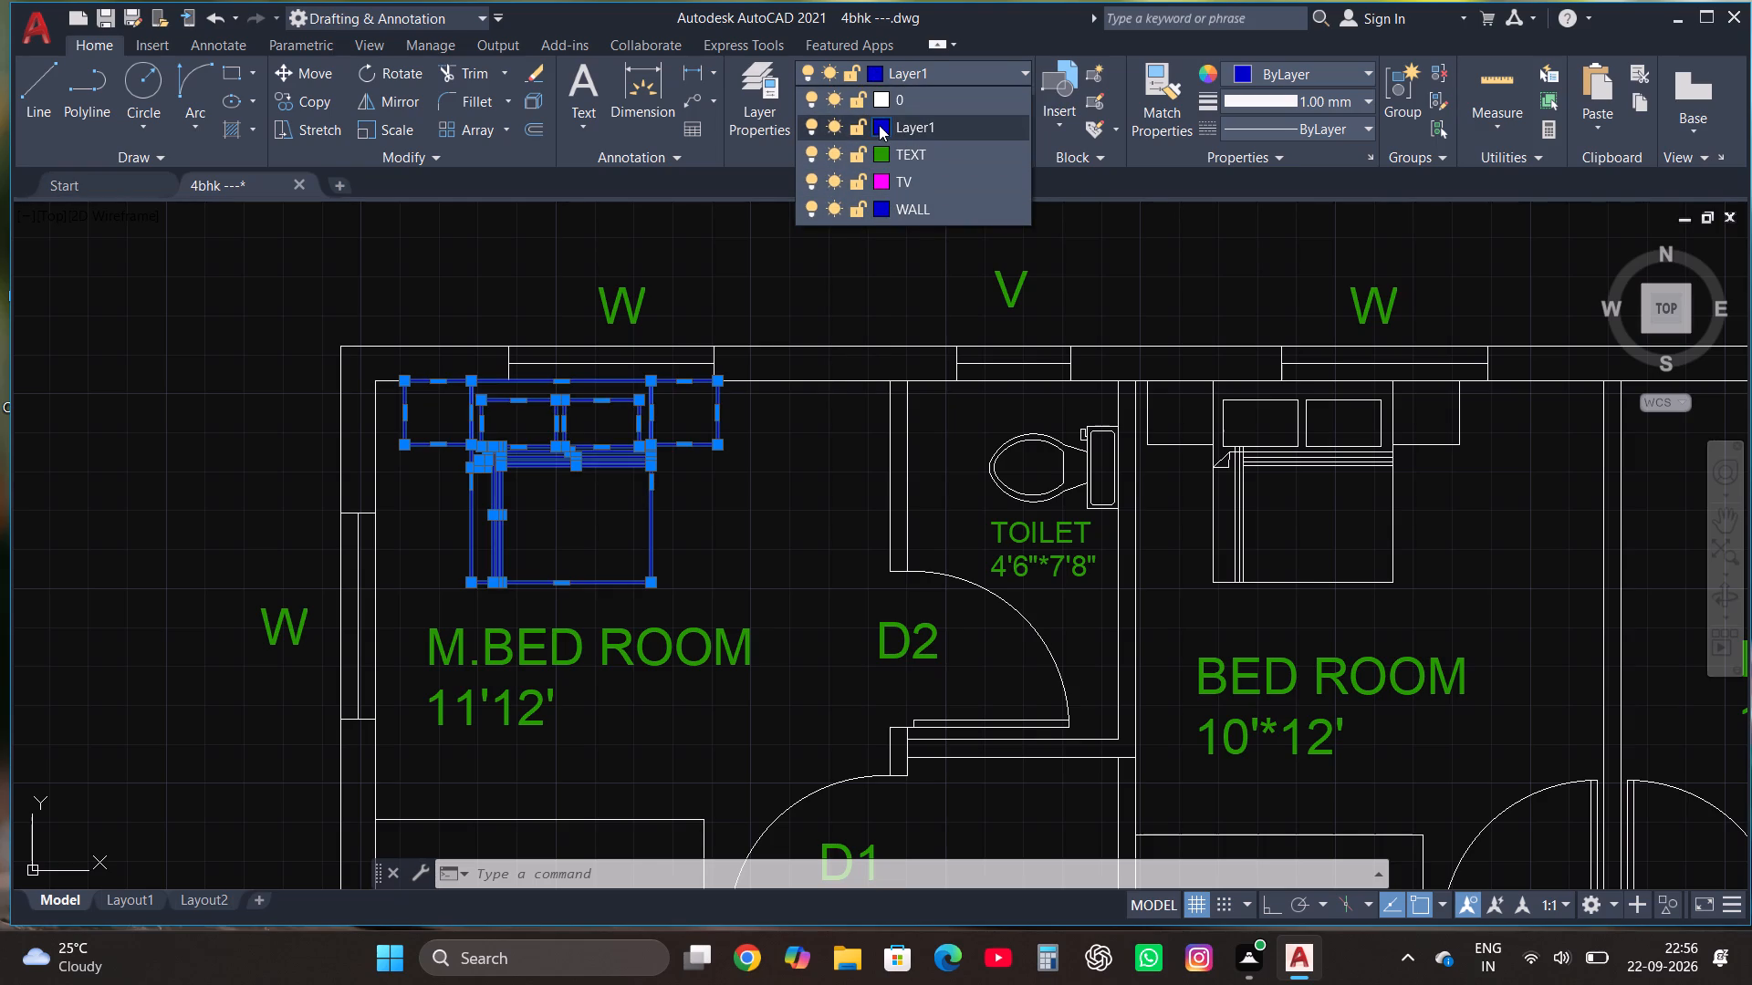
pyautogui.click(879, 125)
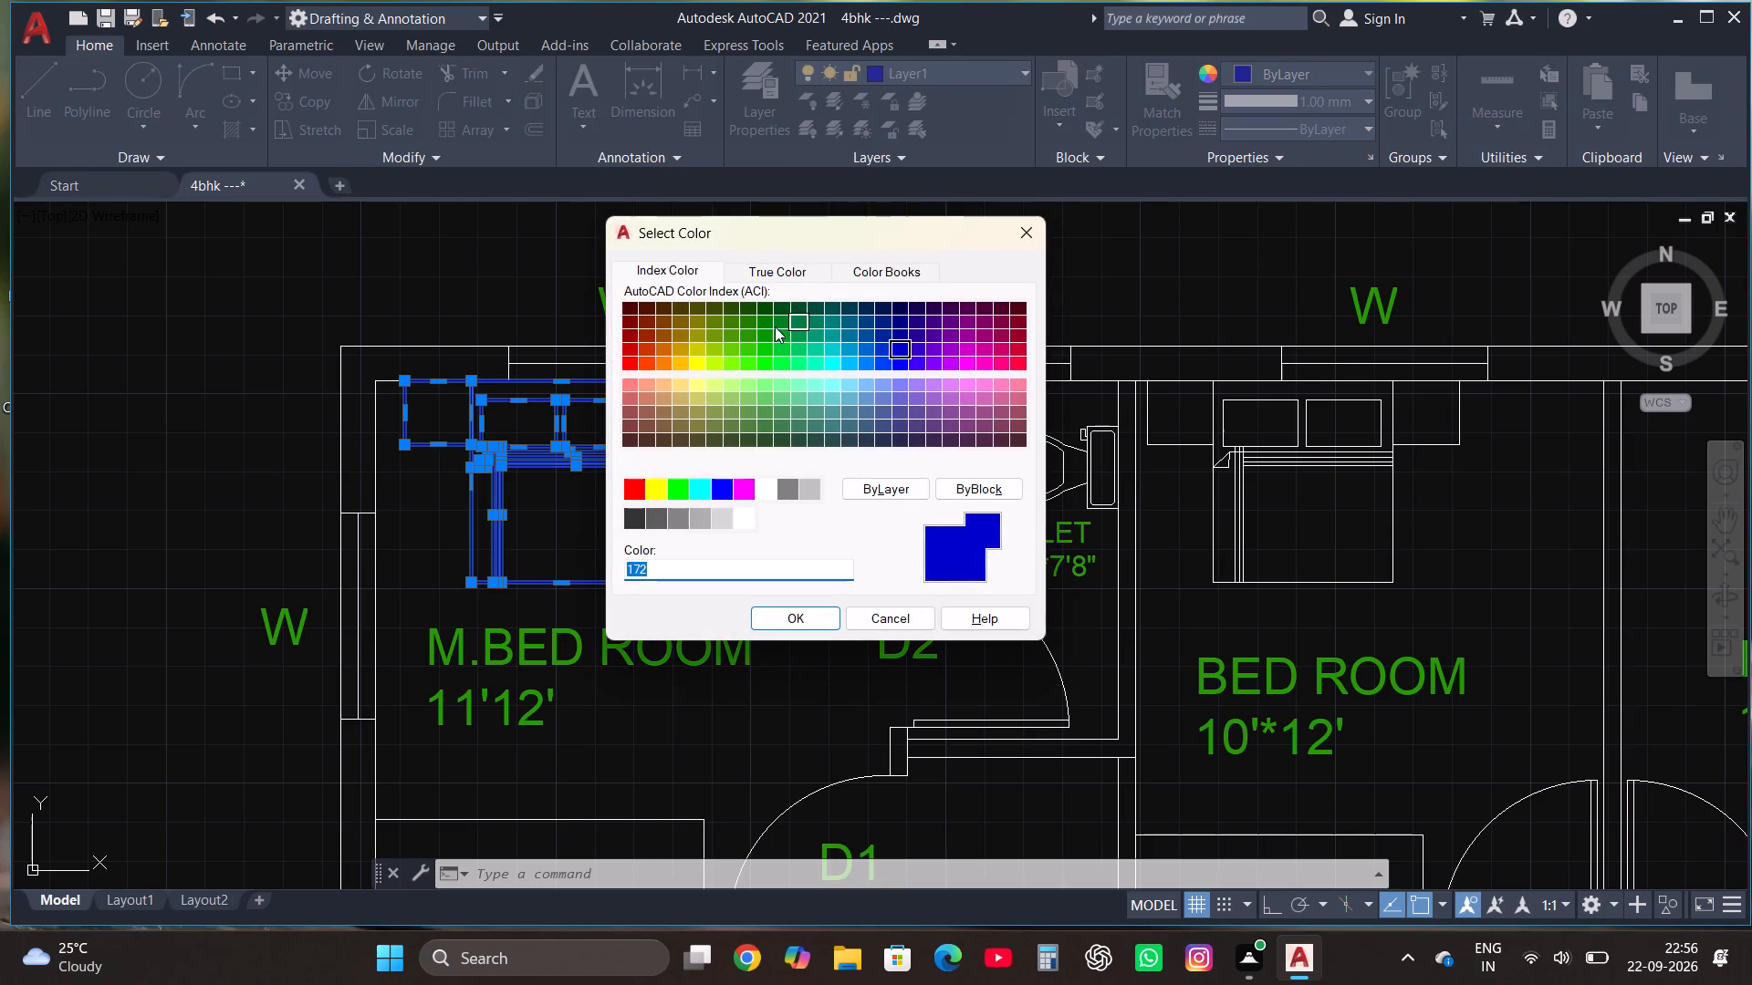
pyautogui.click(682, 367)
pyautogui.click(797, 617)
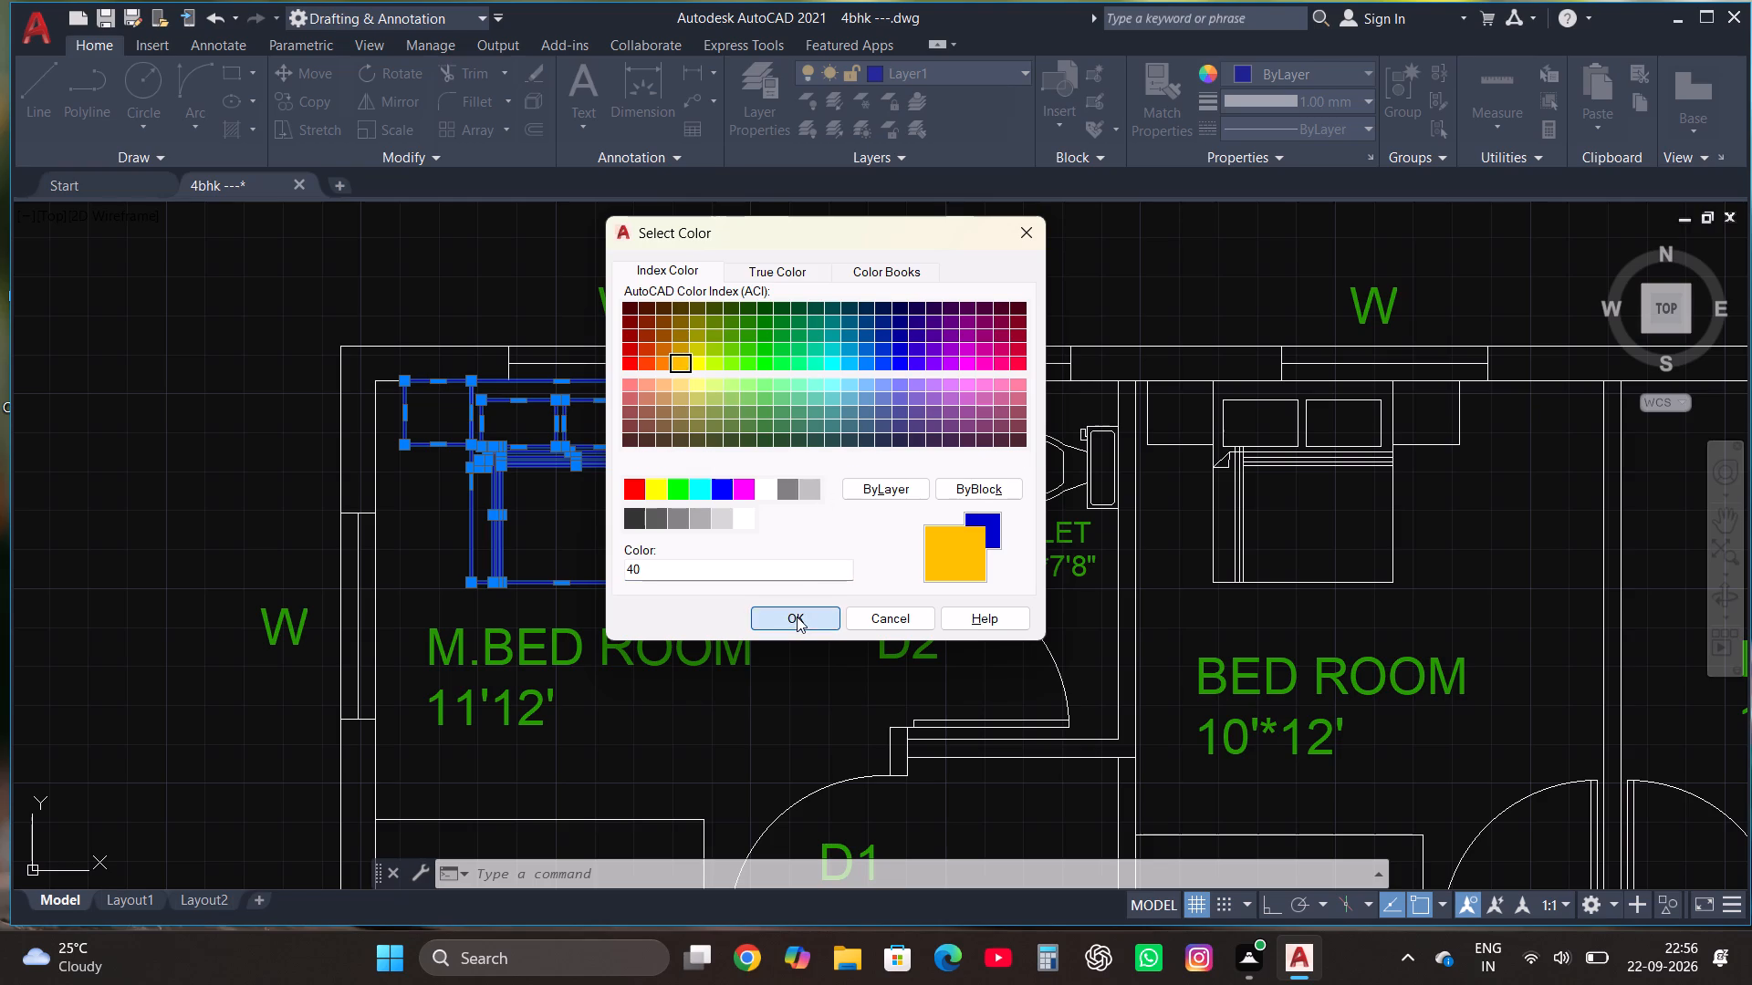
pyautogui.press('Escape')
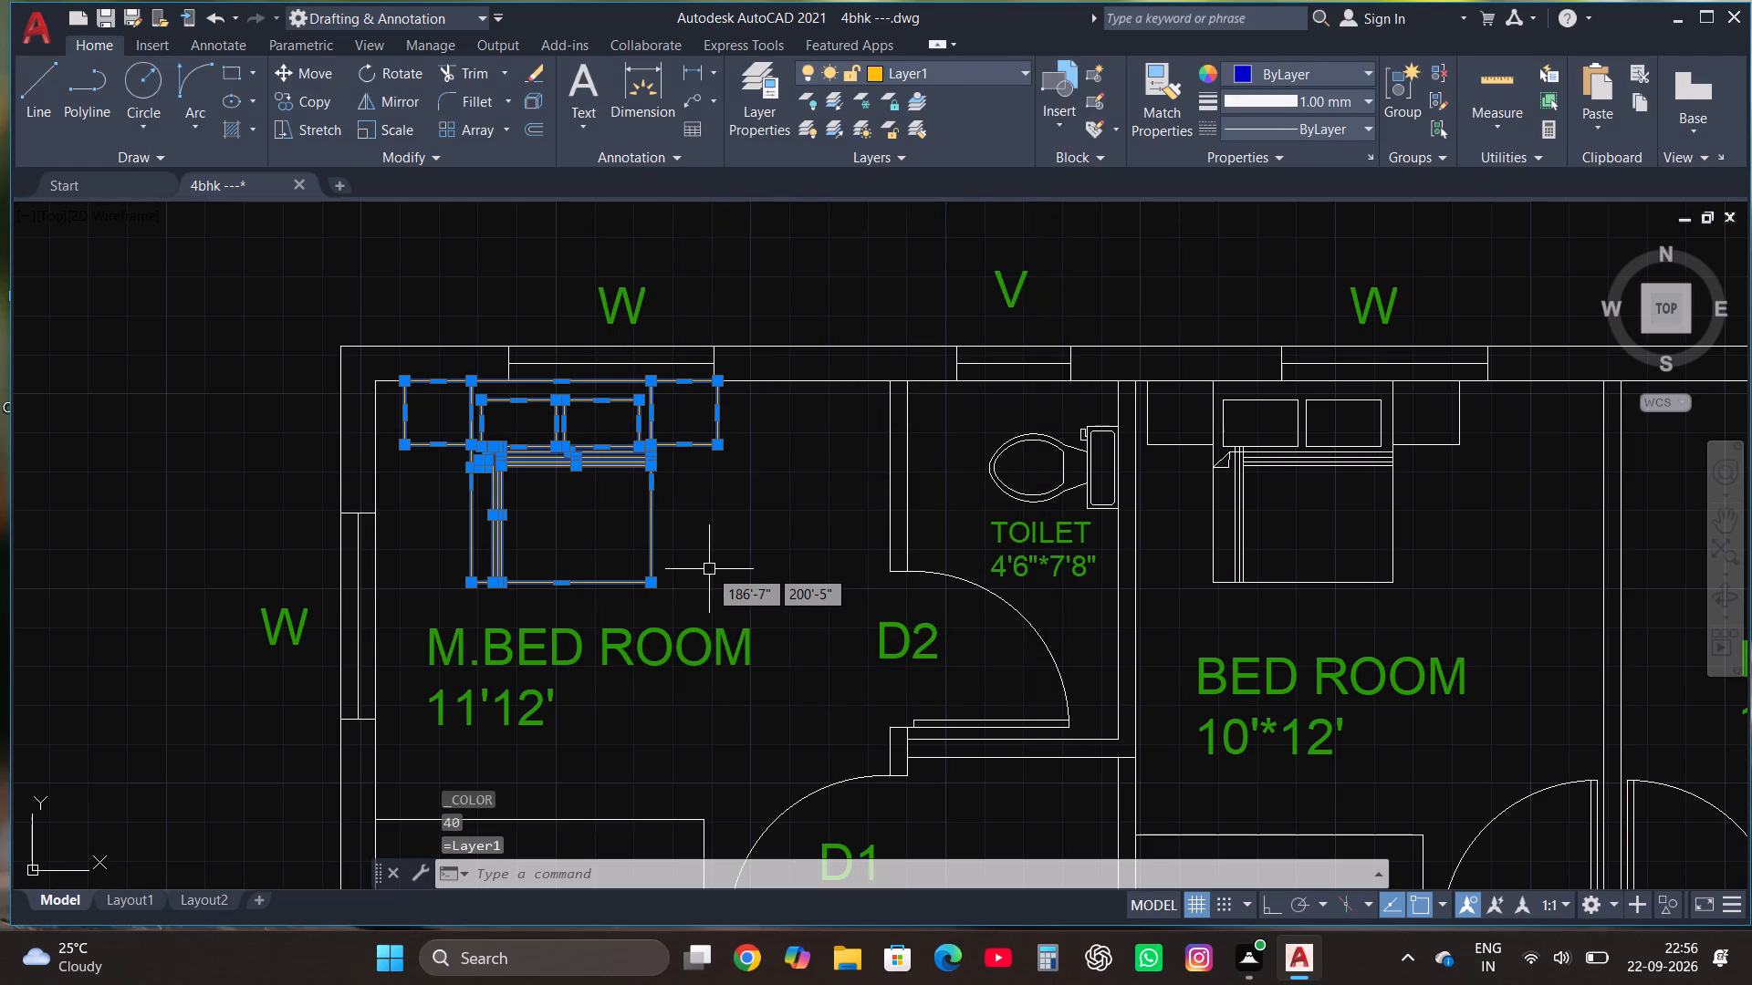
# Assign the bed and side tables in the 10'*12' bedroom to Layer1.
pyautogui.scroll(-2, 683, 560)
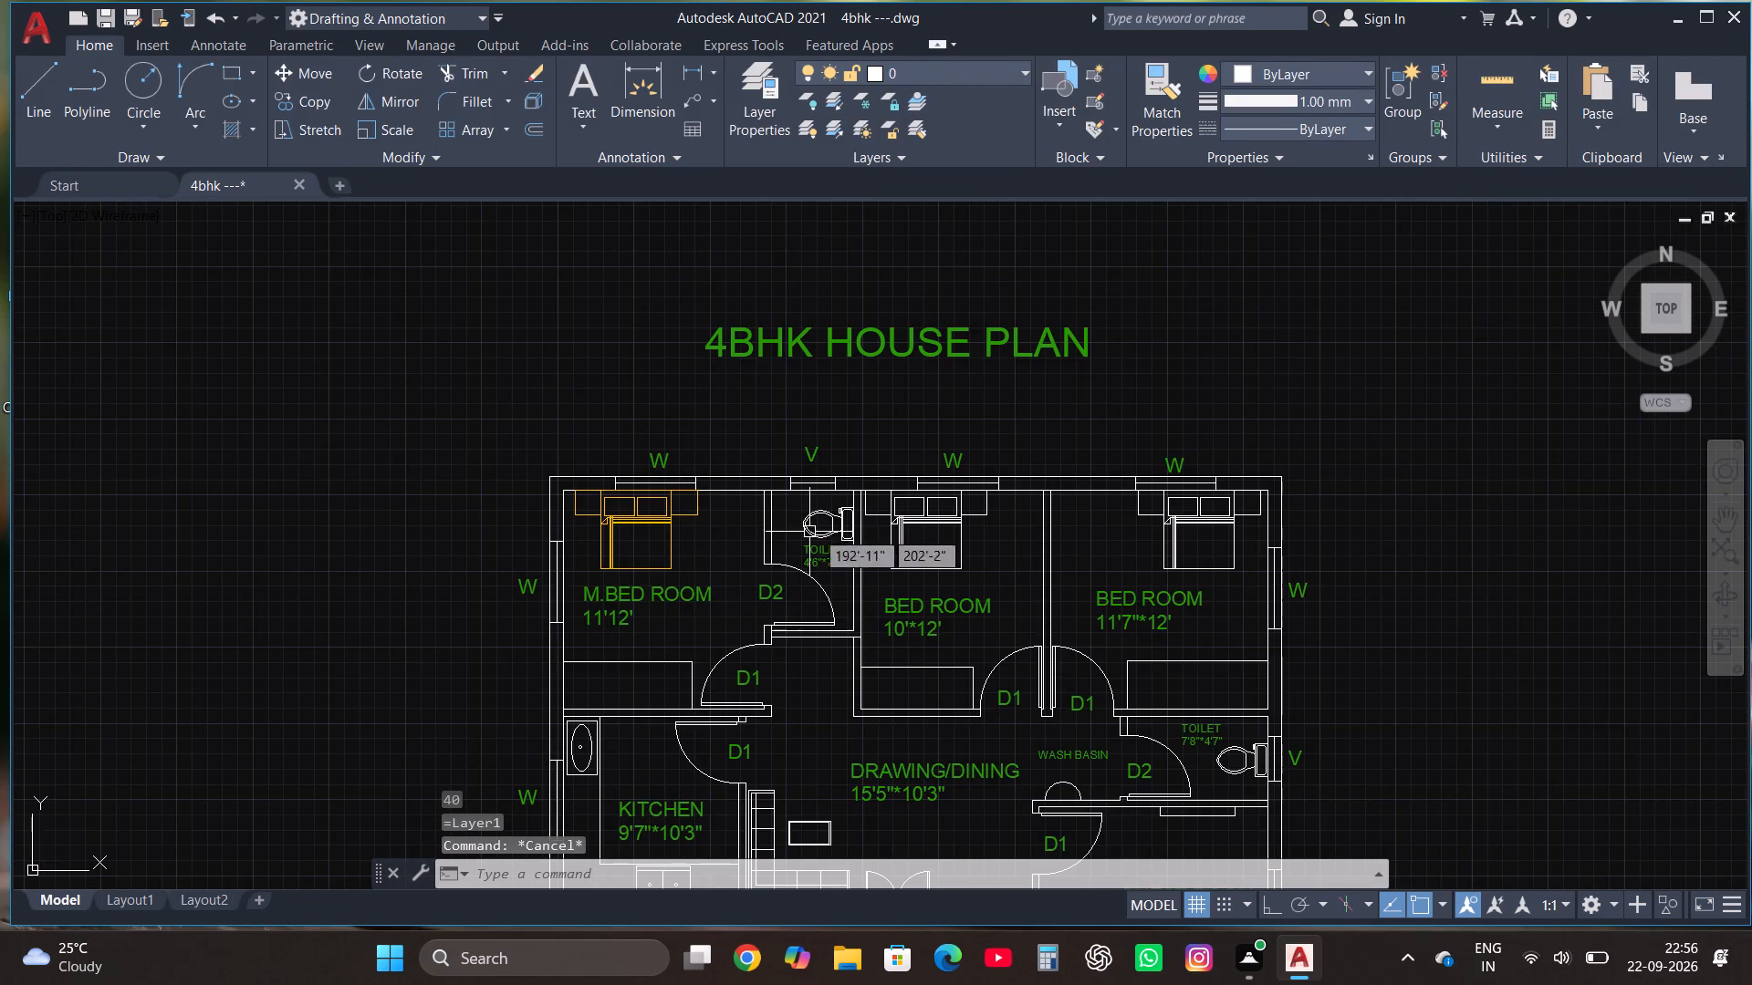
pyautogui.scroll(2, 1038, 543)
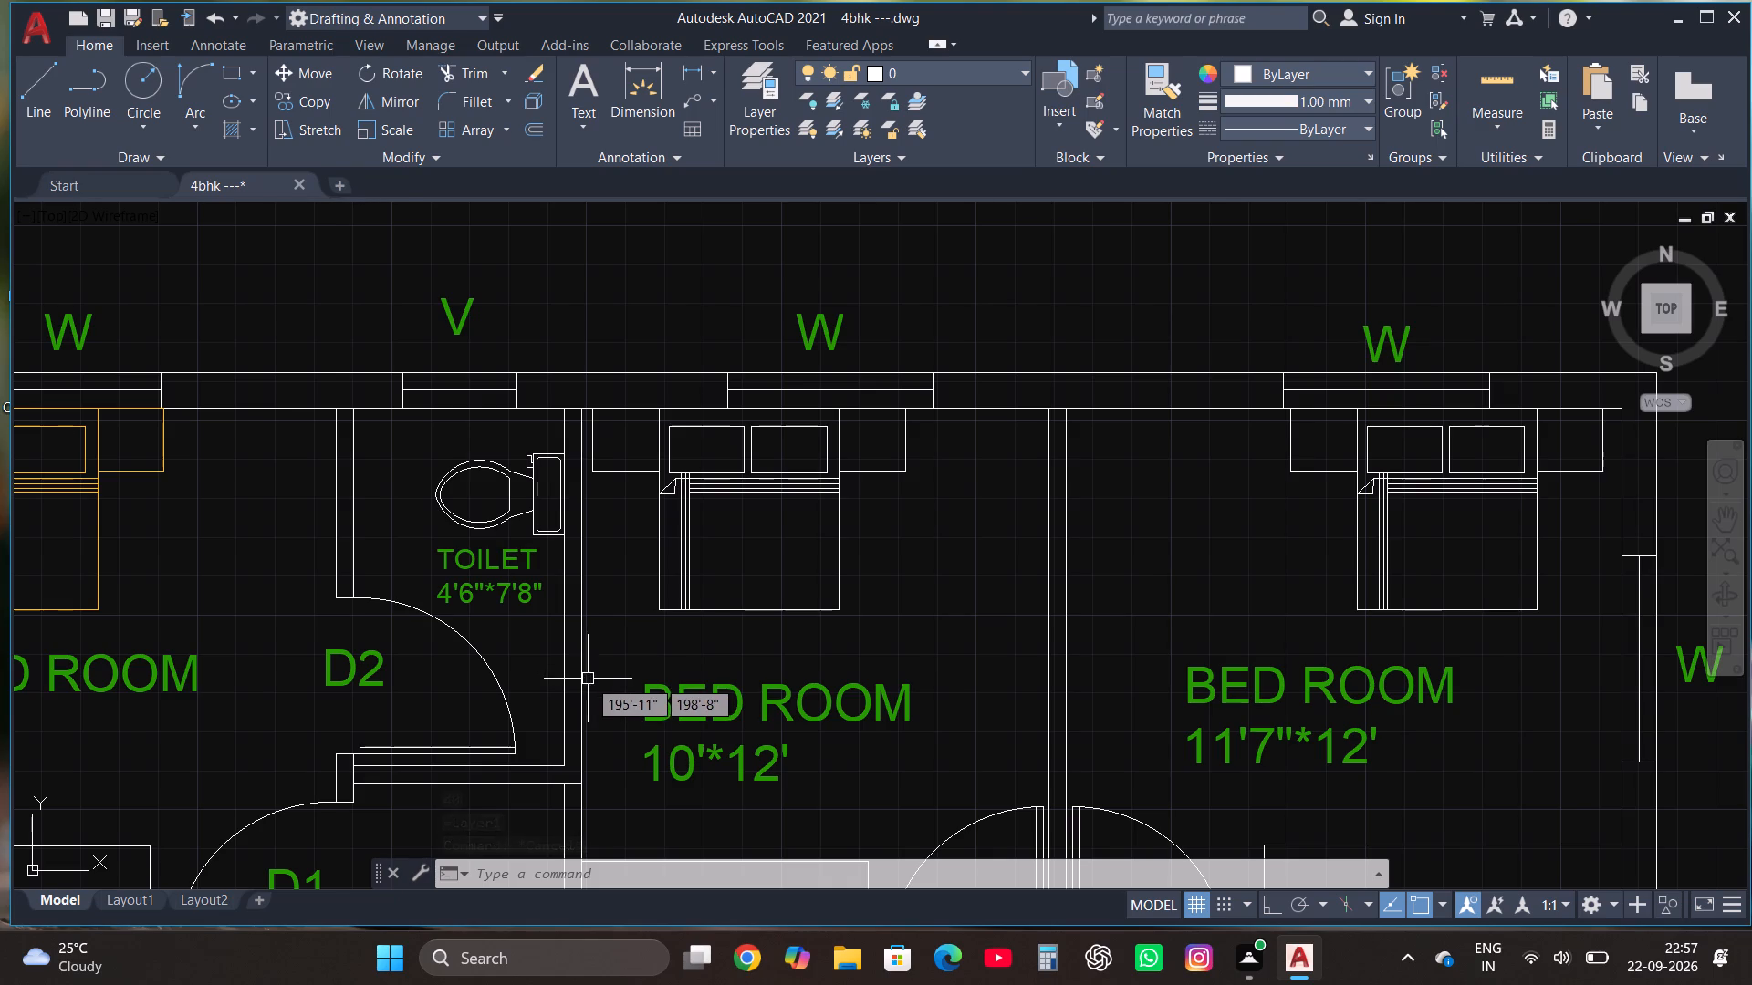
pyautogui.click(586, 677)
pyautogui.press('Escape')
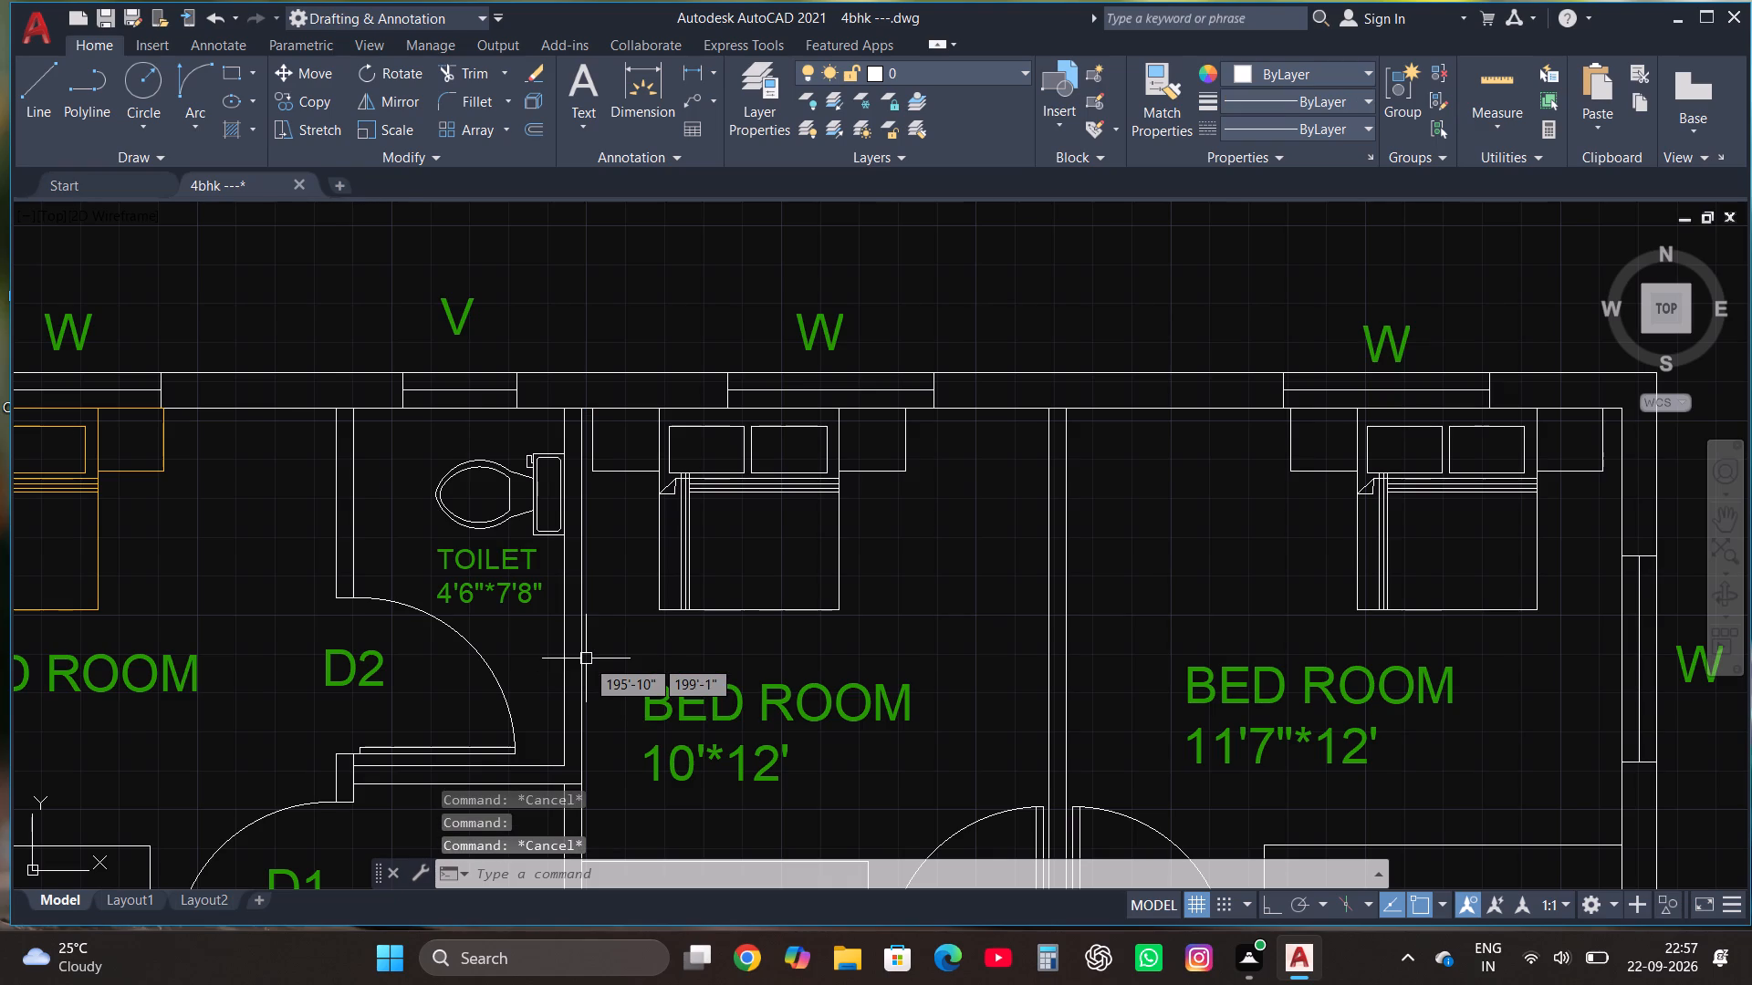
pyautogui.click(590, 660)
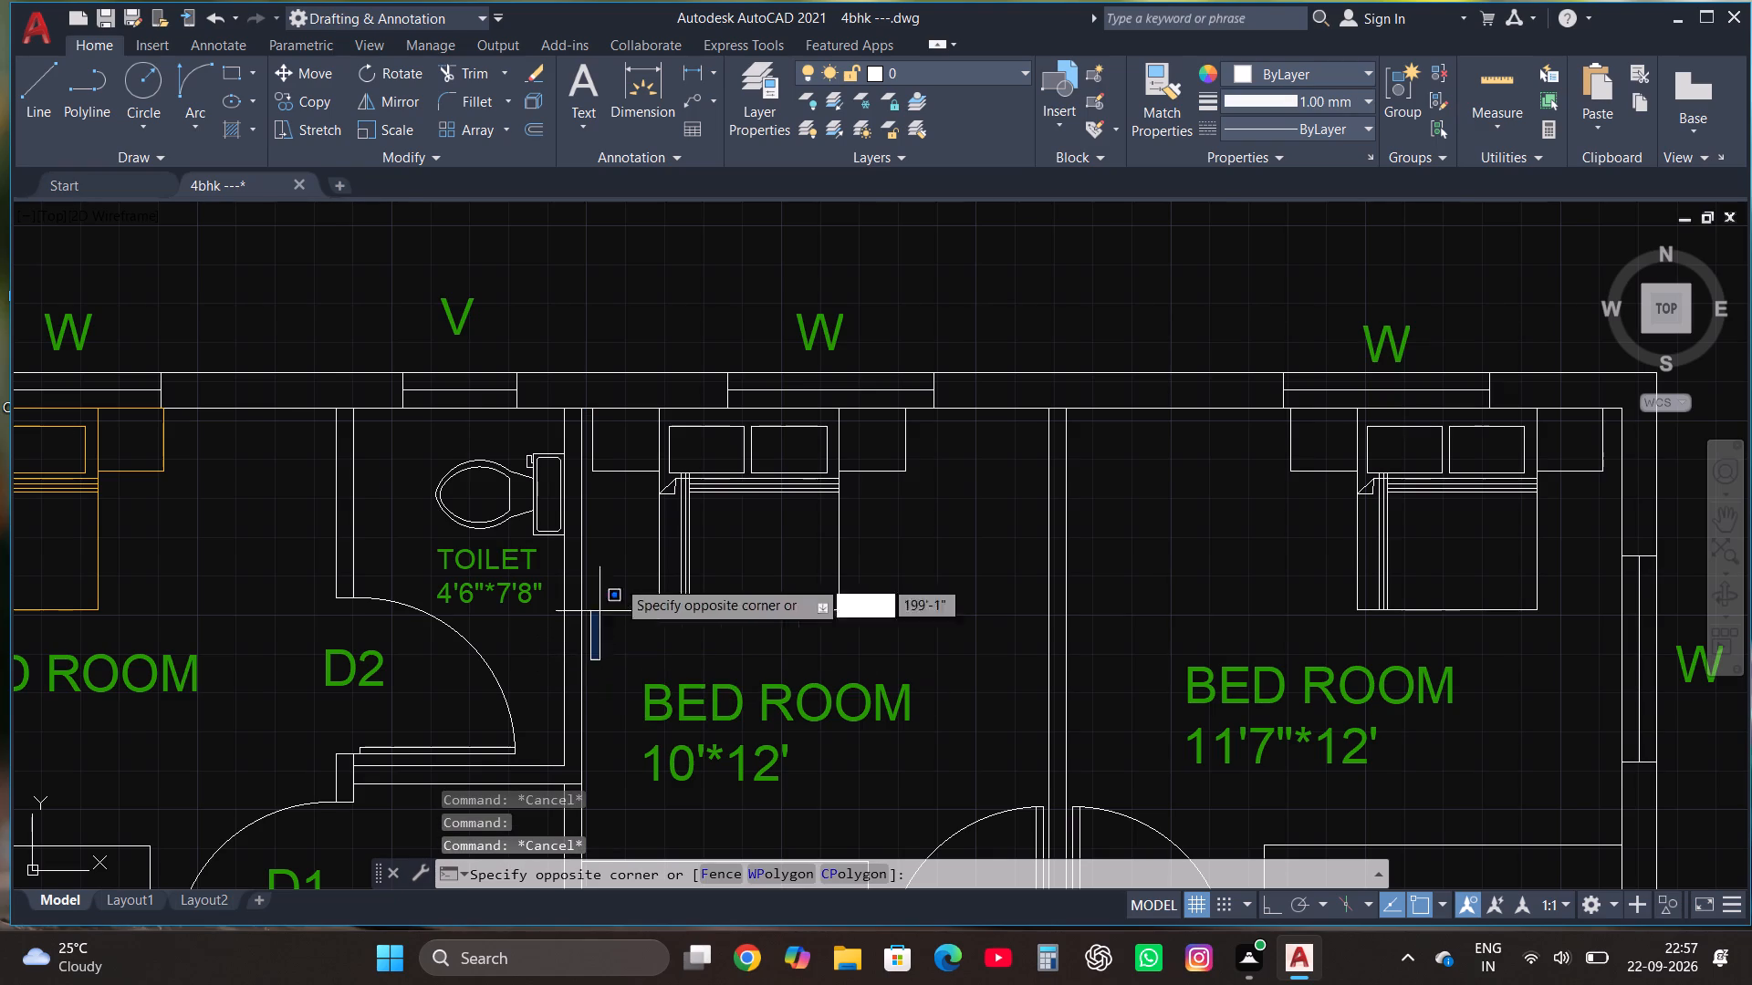
pyautogui.click(933, 400)
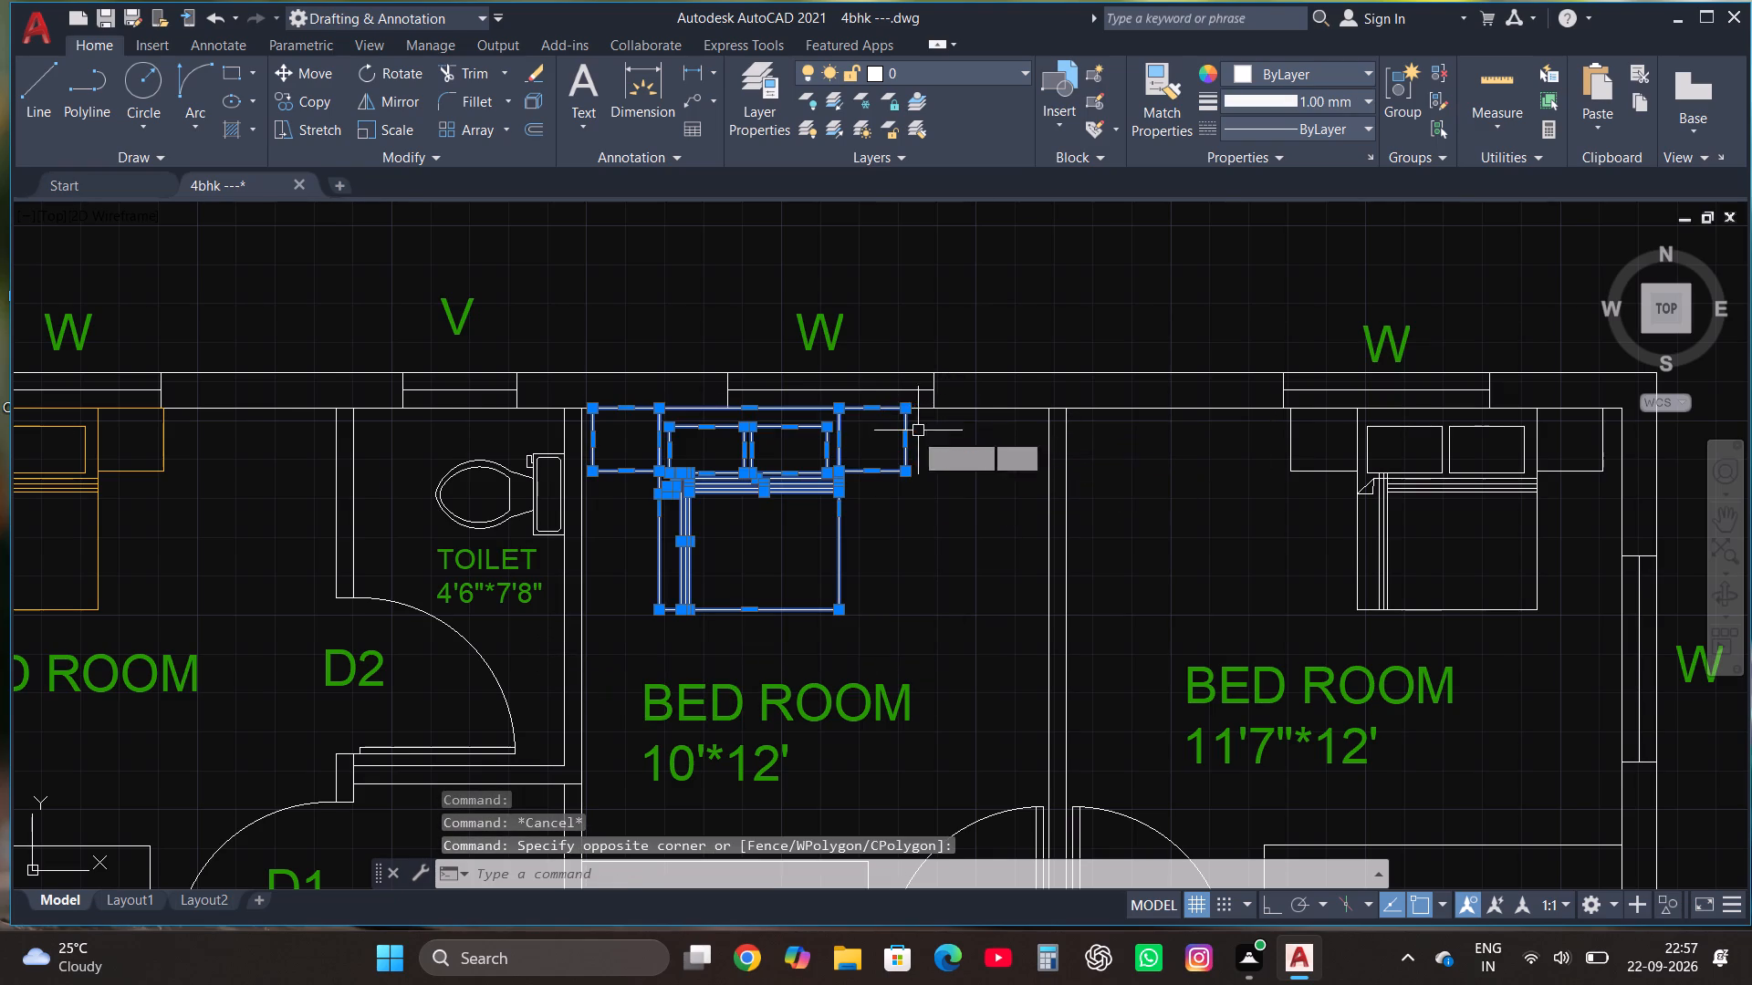
pyautogui.click(906, 77)
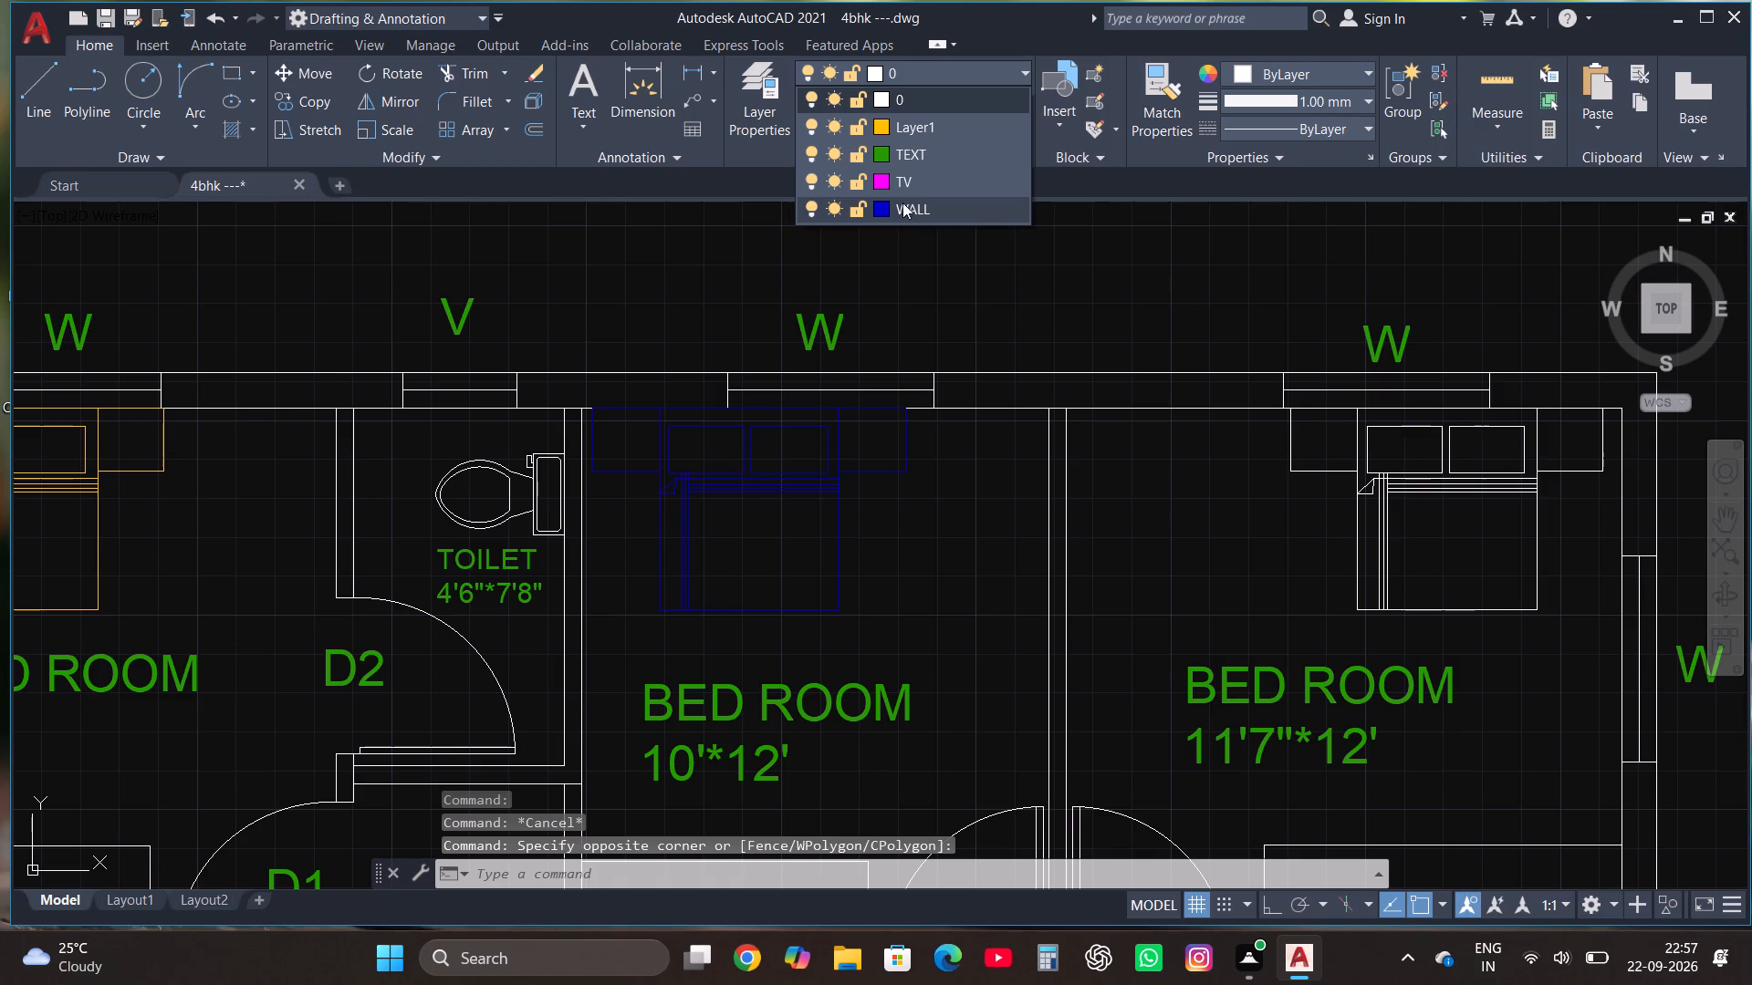
pyautogui.click(918, 132)
# Add the bed and side tables in the 11'7"*12' bedroom to the selection and assign them to Layer1.
pyautogui.scroll(-2, 490, 493)
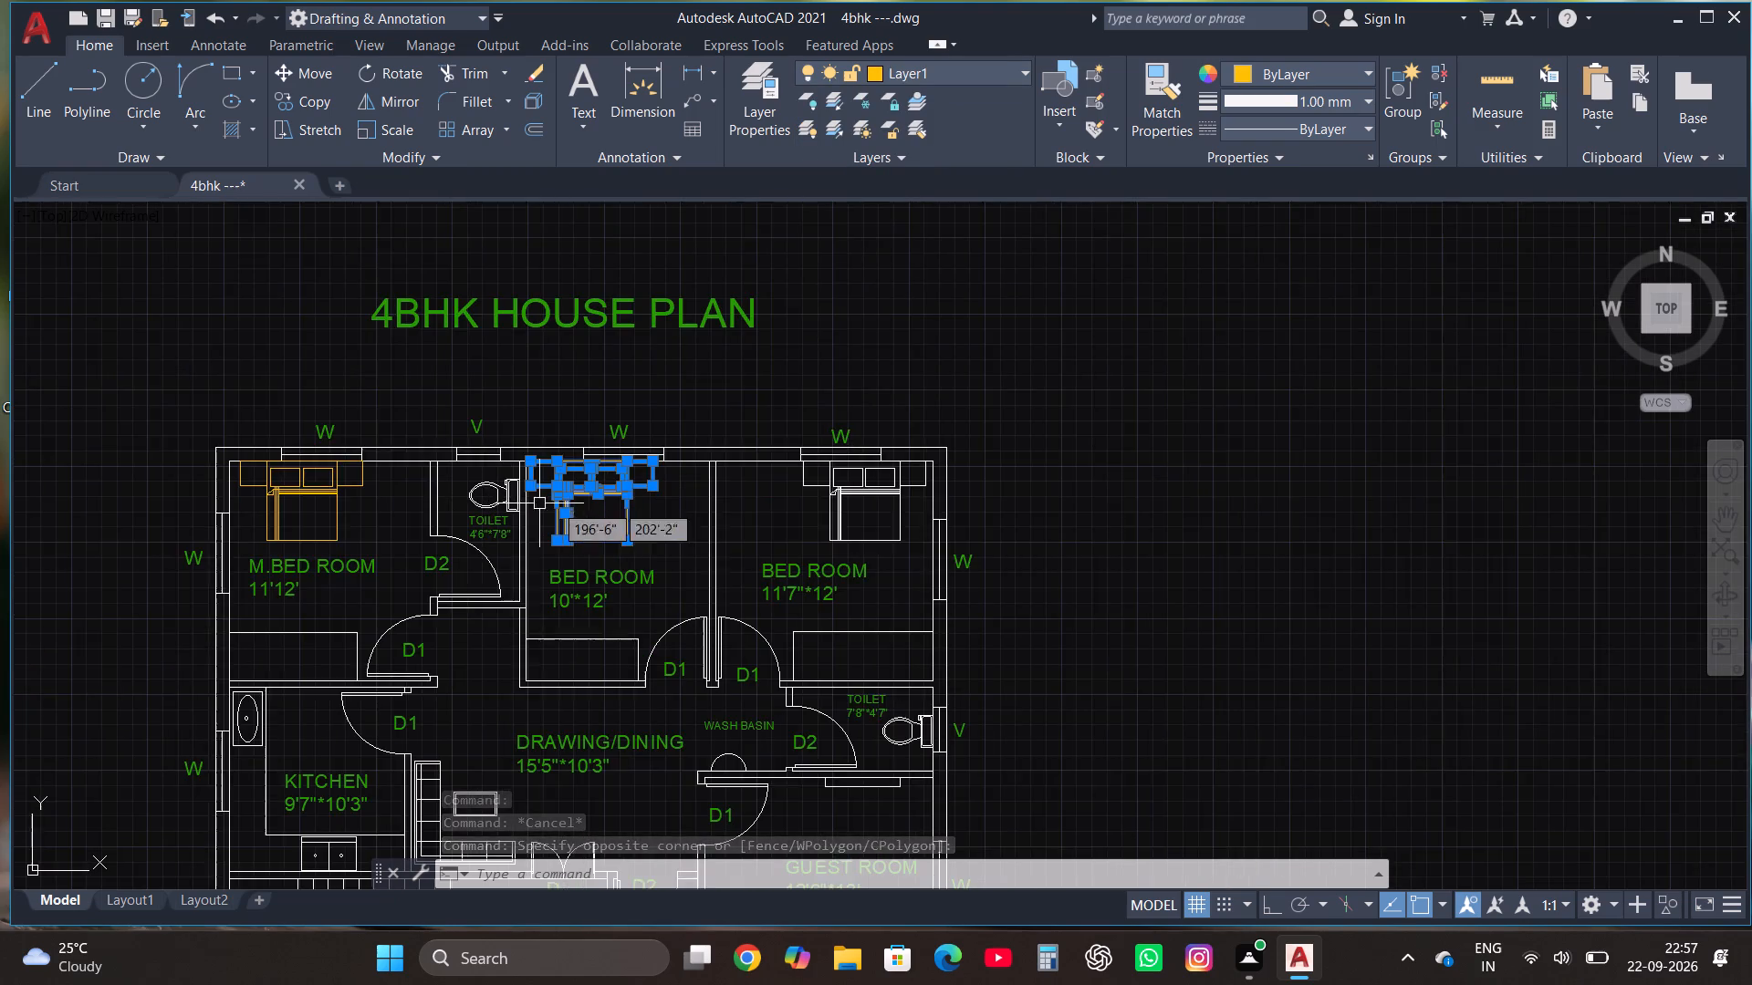
pyautogui.scroll(2, 847, 504)
pyautogui.click(671, 622)
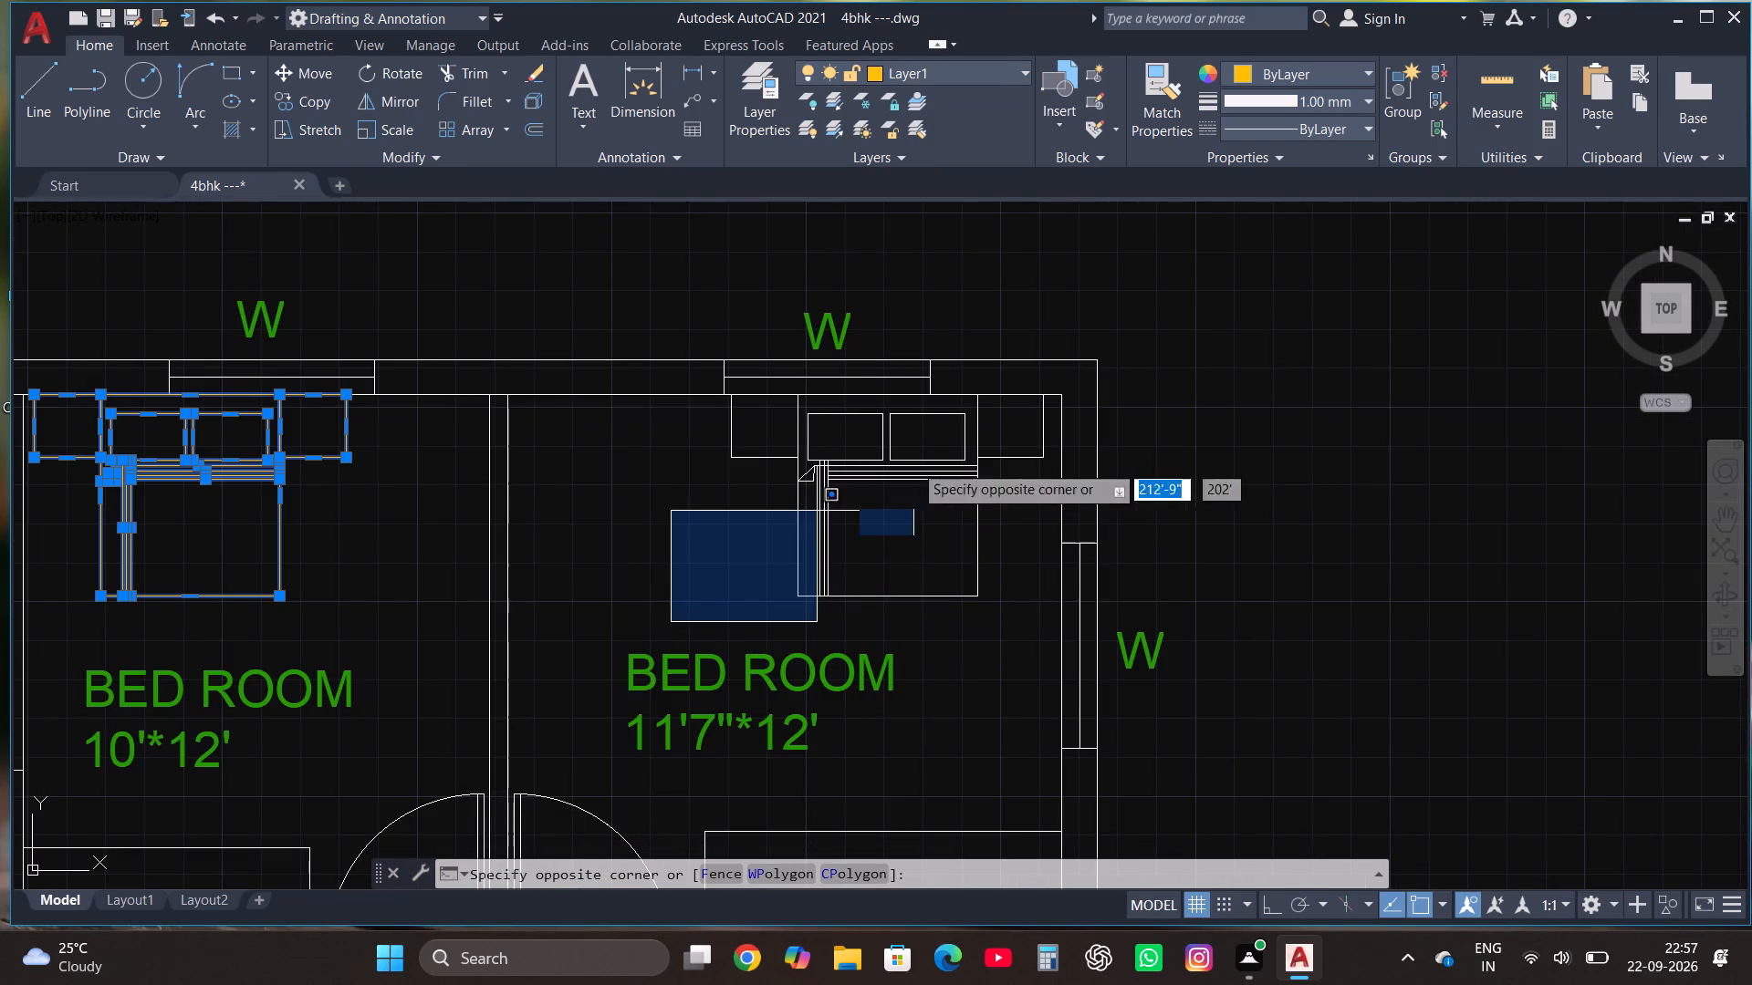
pyautogui.click(1047, 390)
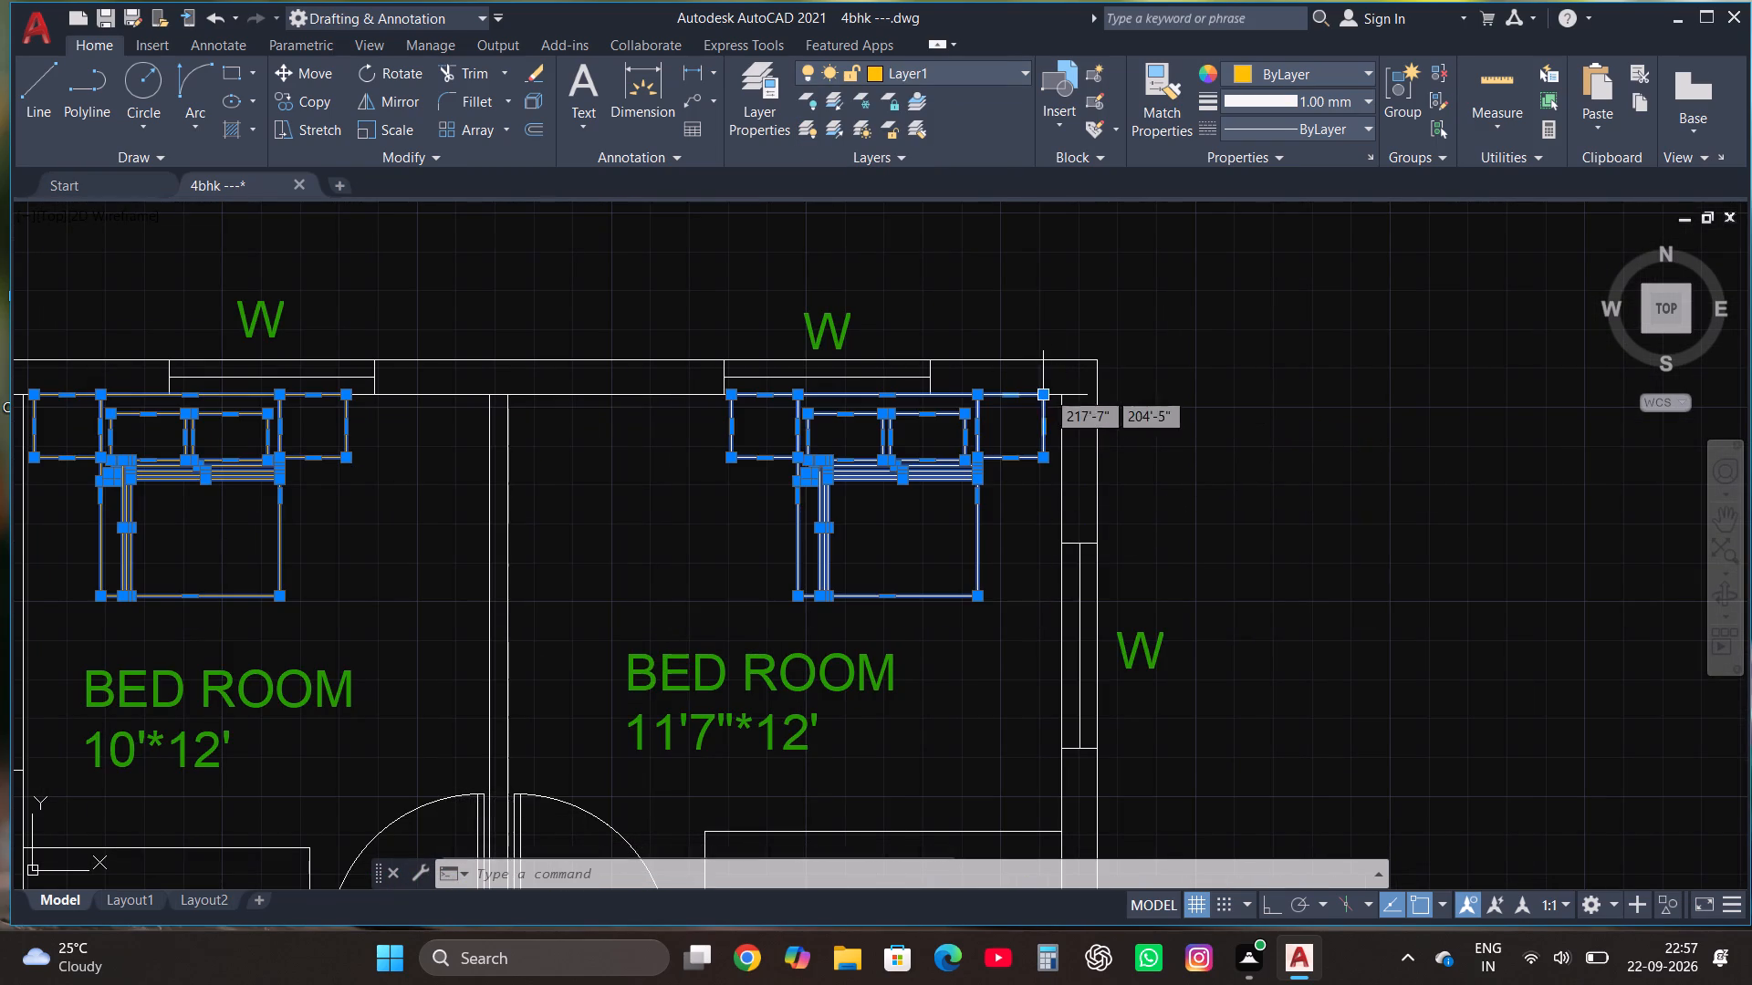
pyautogui.click(888, 65)
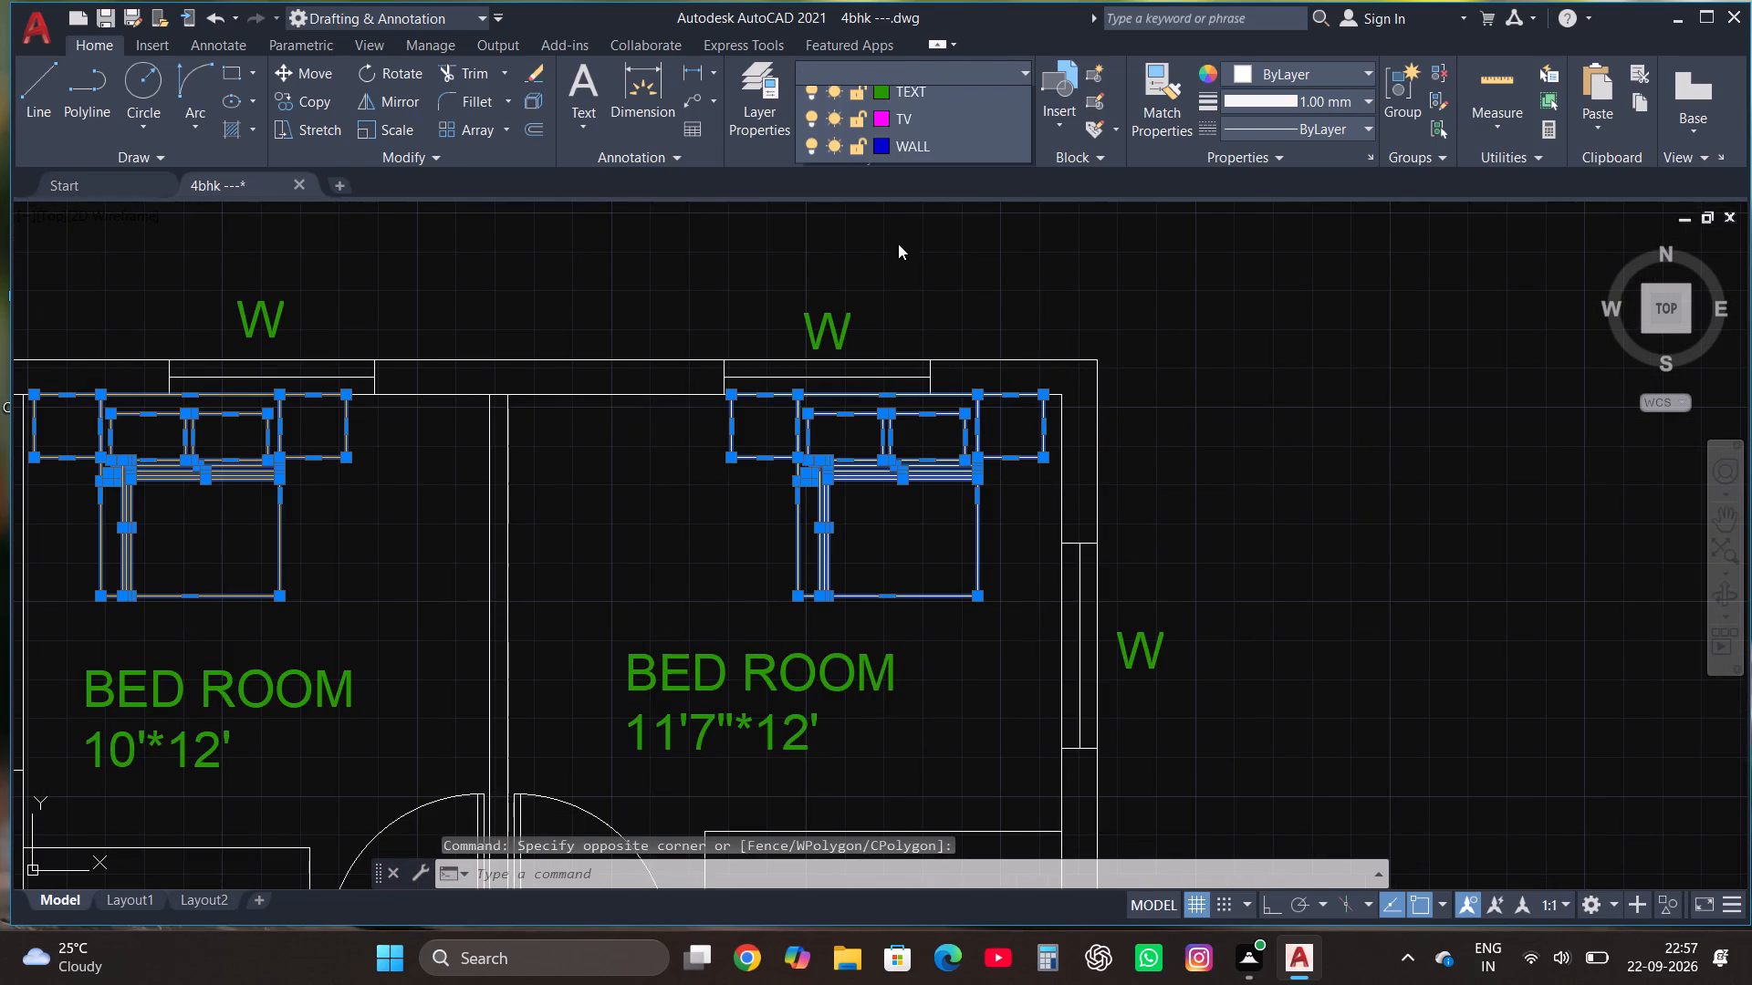
pyautogui.click(908, 130)
# Assign the bed and its two side tables in the GUEST ROOM to Layer1.
pyautogui.scroll(-4, 796, 363)
pyautogui.scroll(3, 823, 655)
pyautogui.scroll(1, 812, 319)
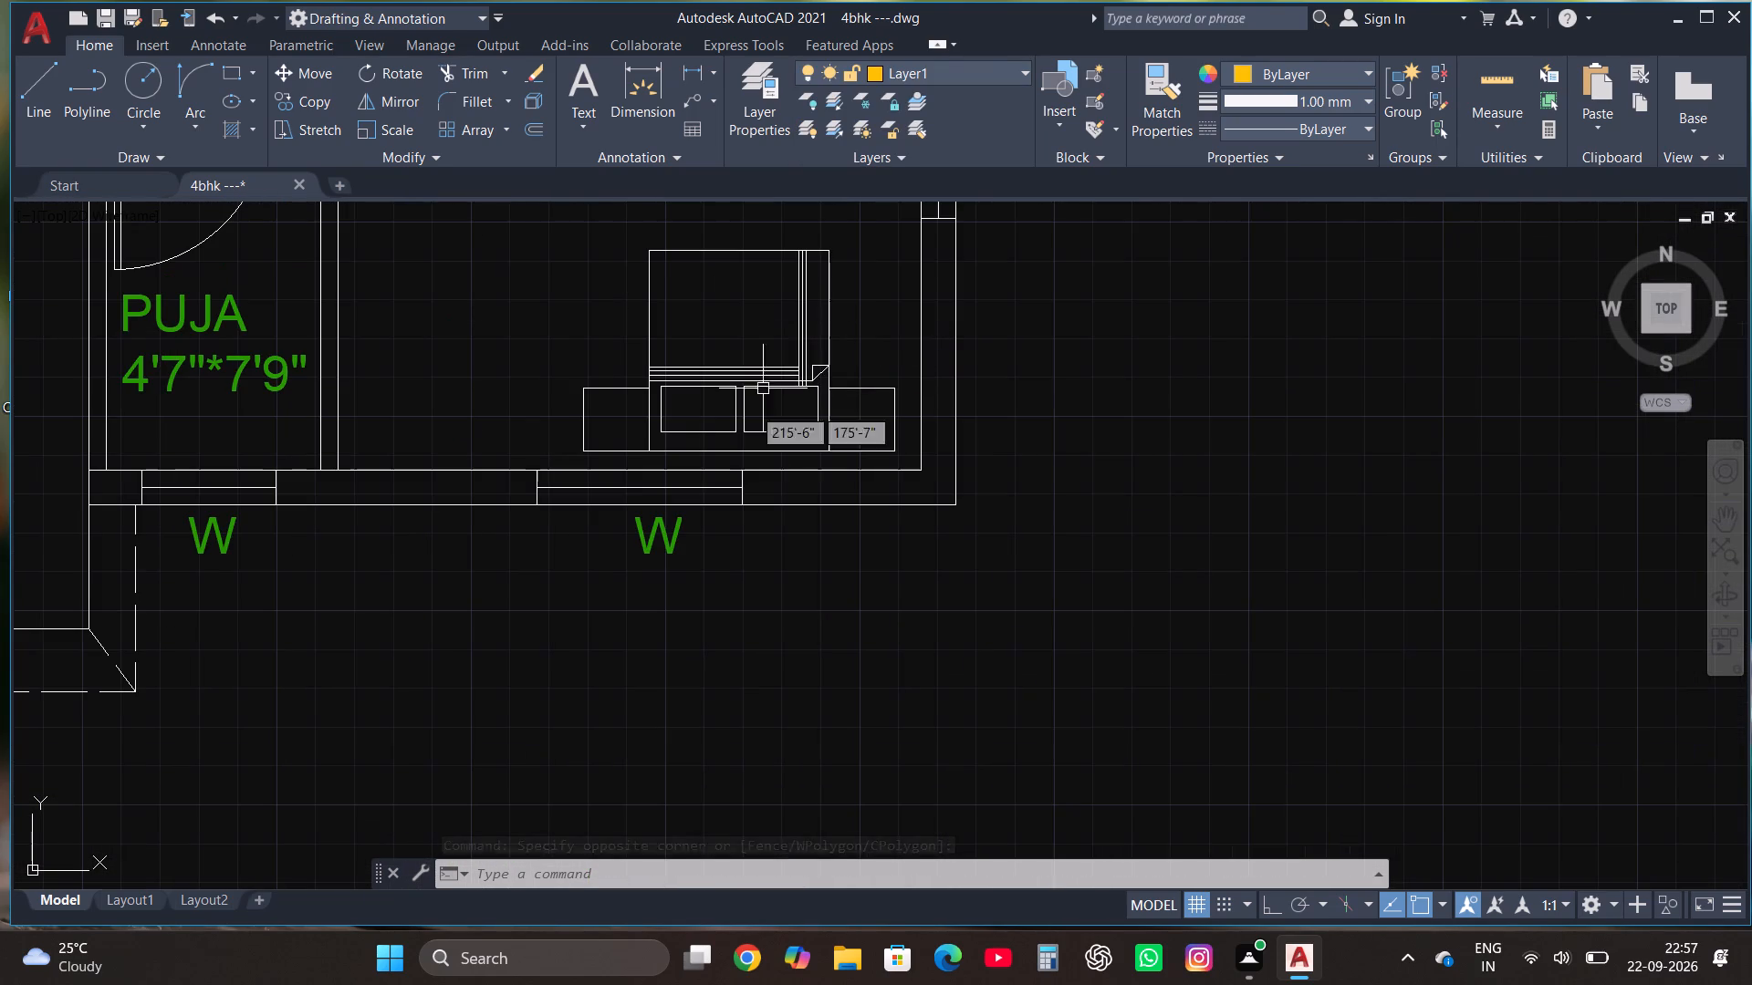
pyautogui.click(564, 463)
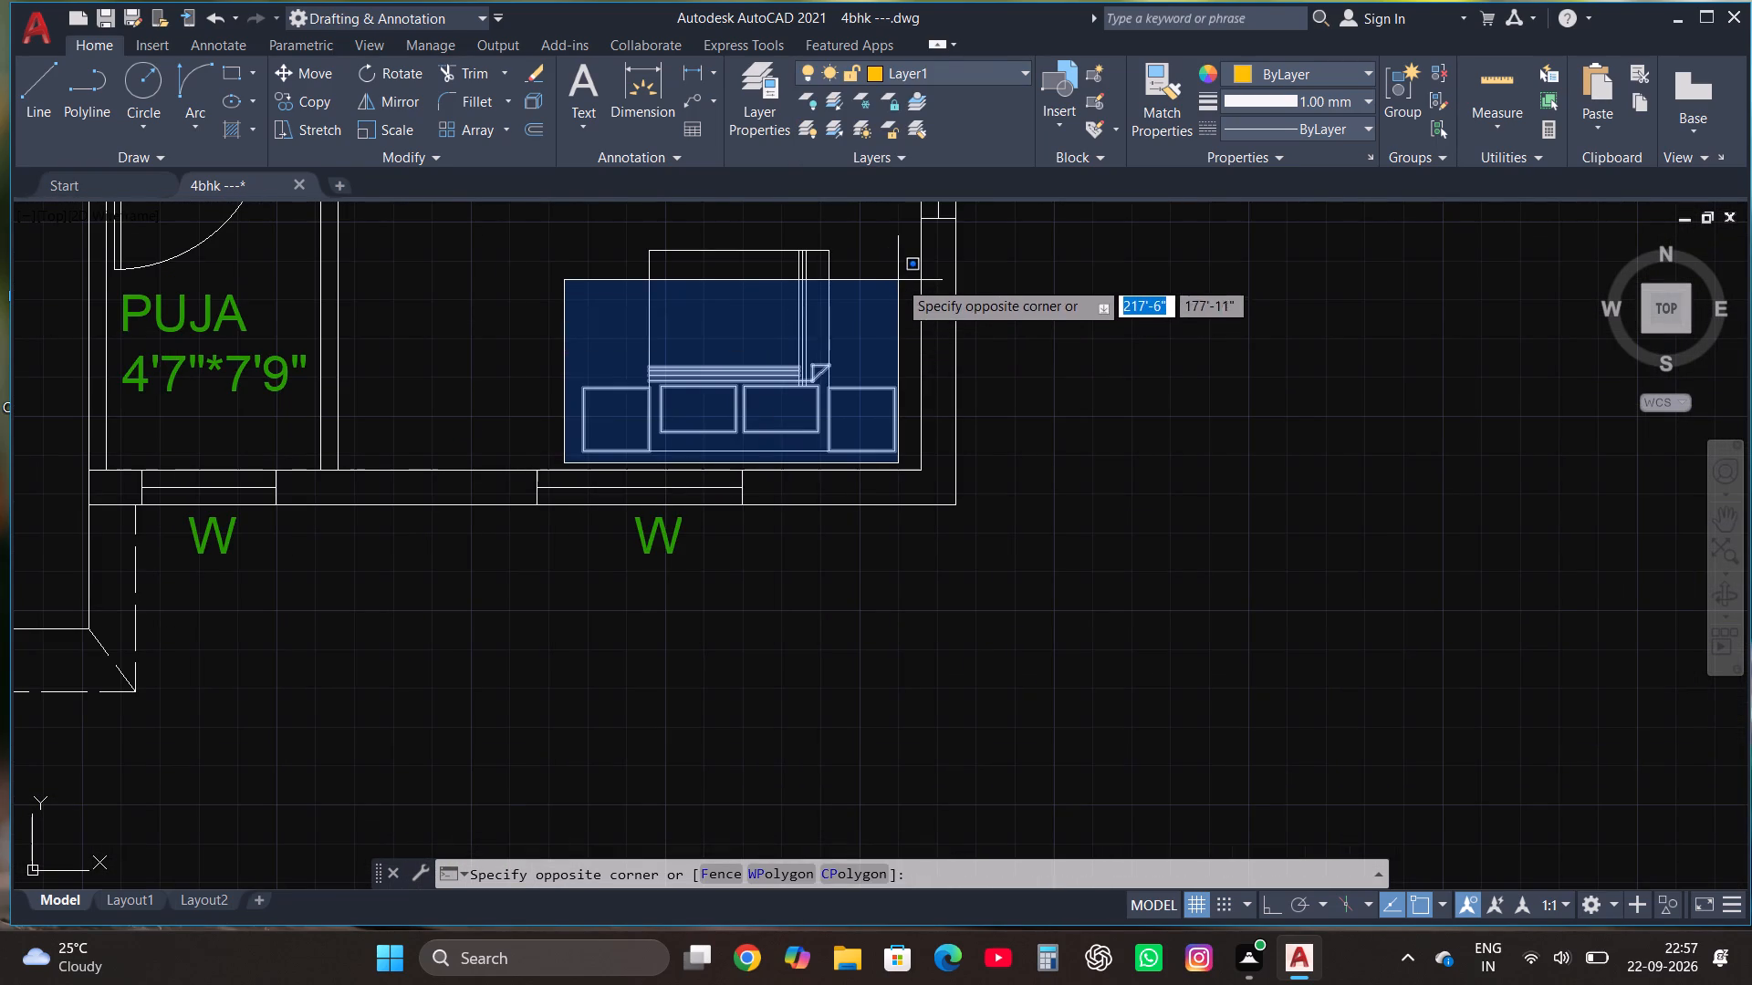
pyautogui.click(879, 231)
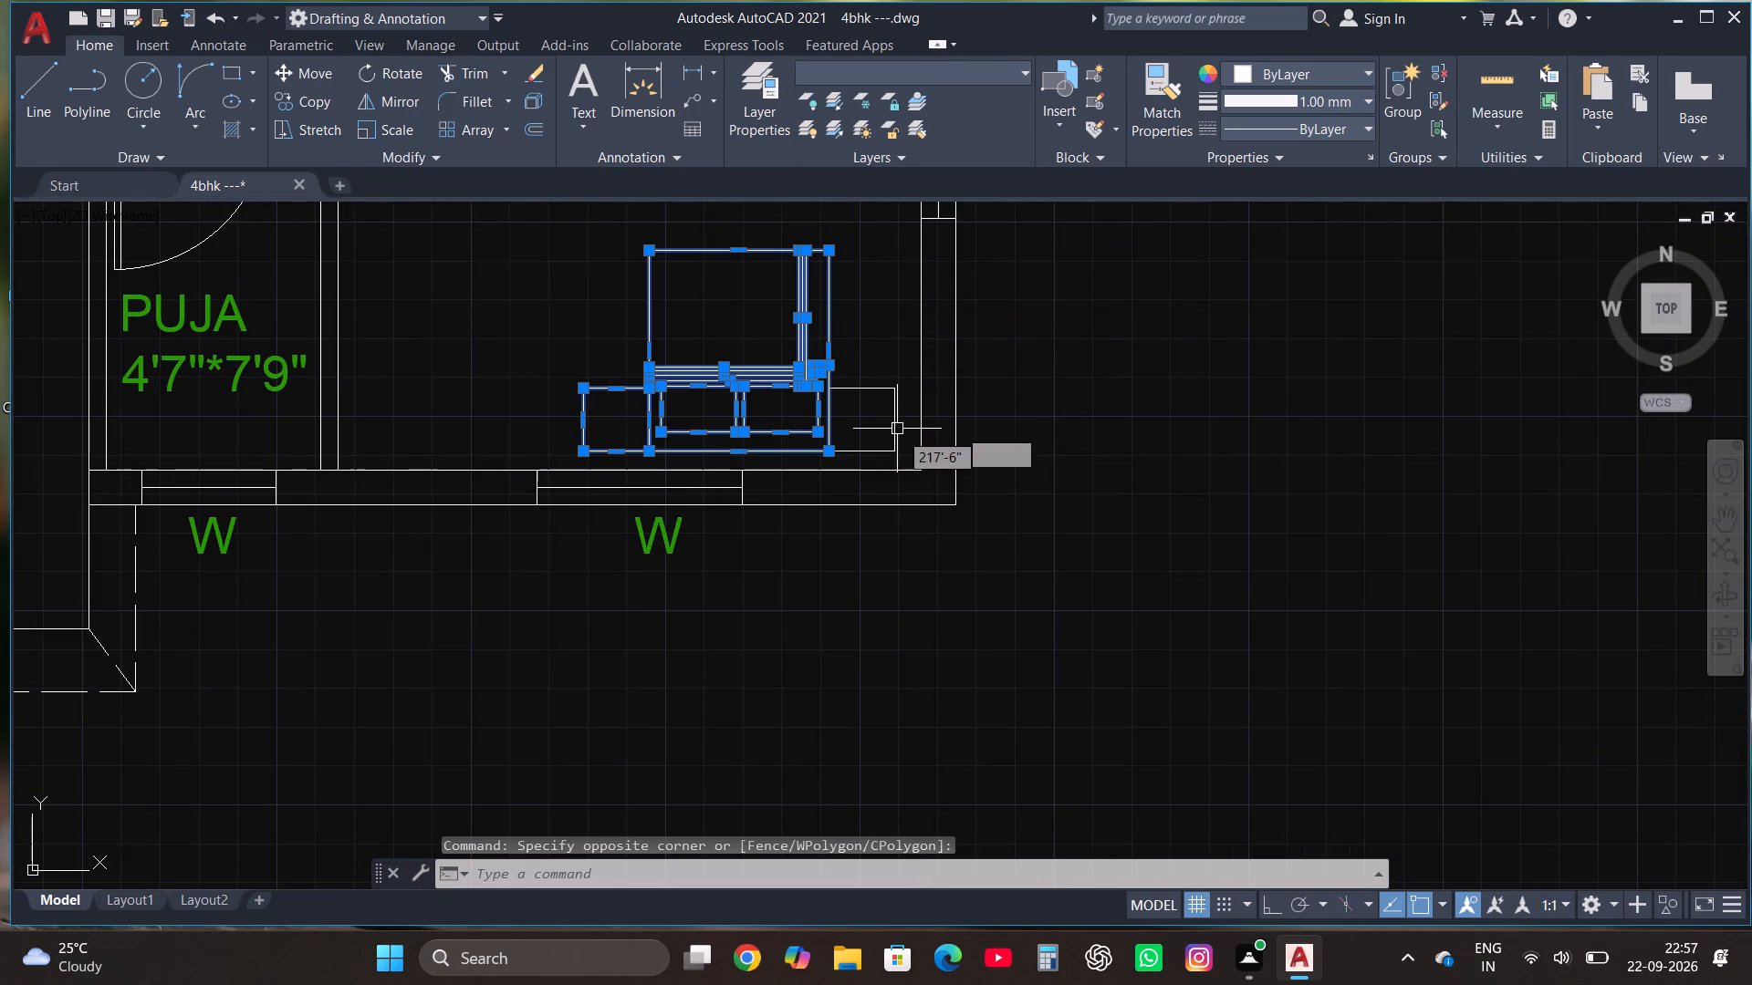
pyautogui.click(909, 461)
pyautogui.click(865, 389)
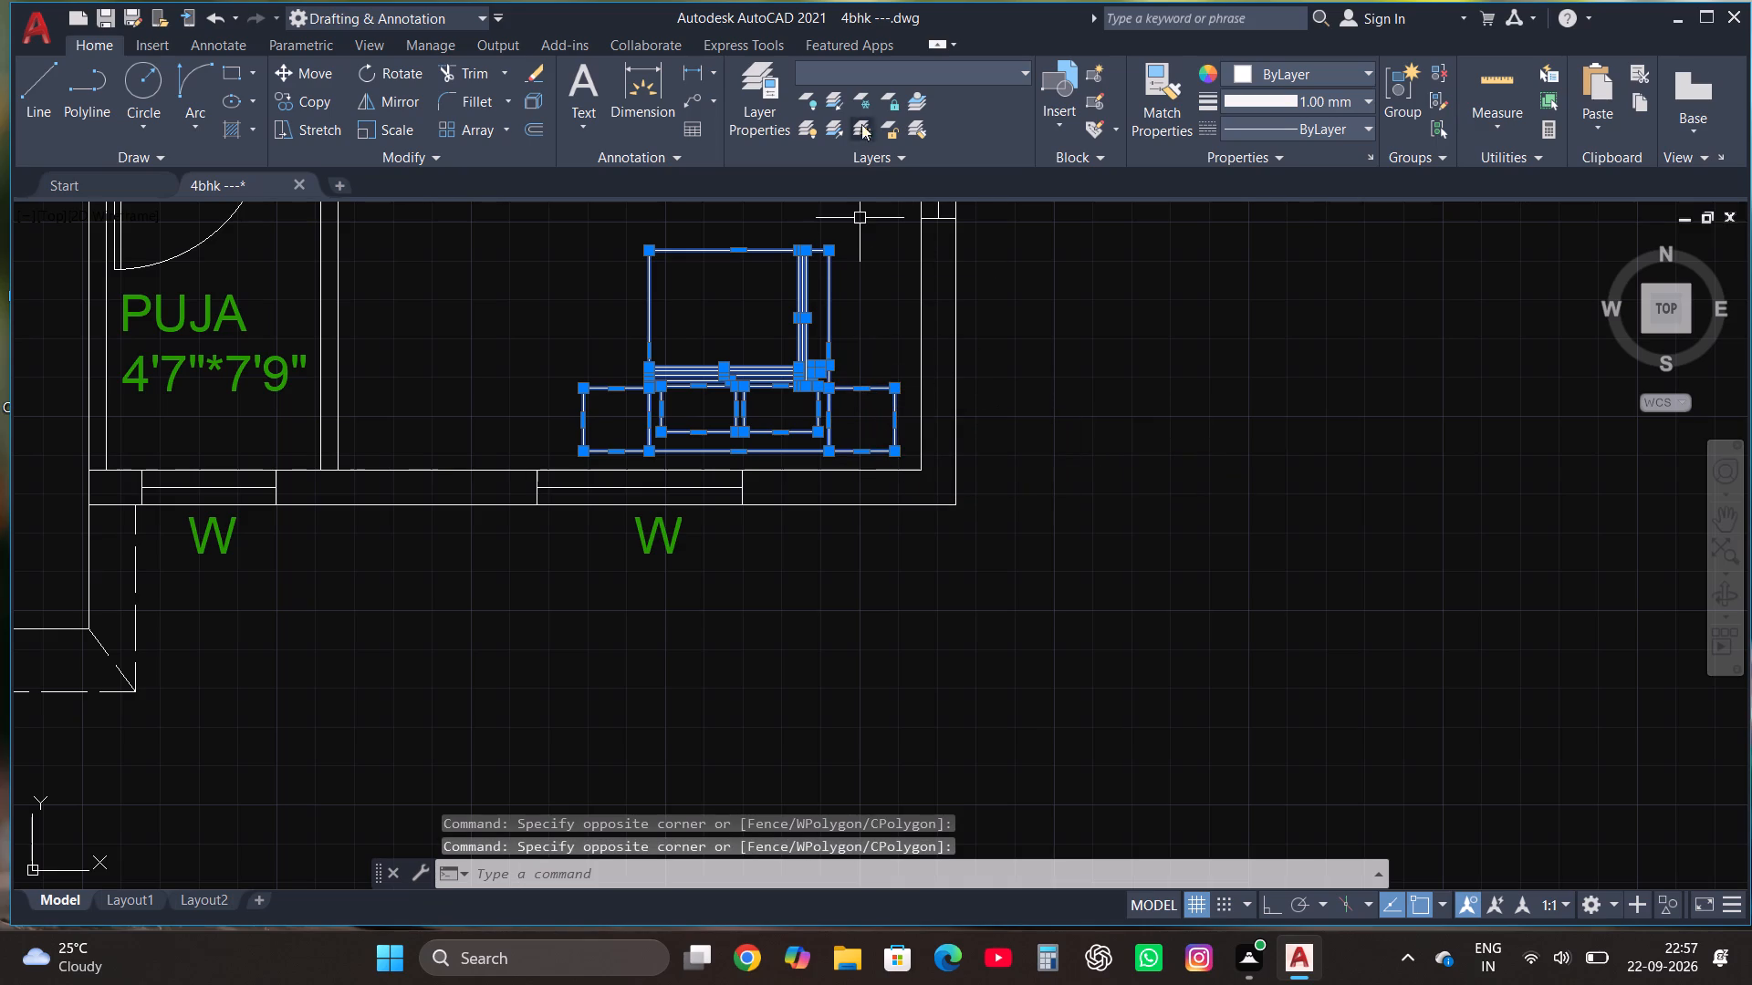
pyautogui.click(885, 77)
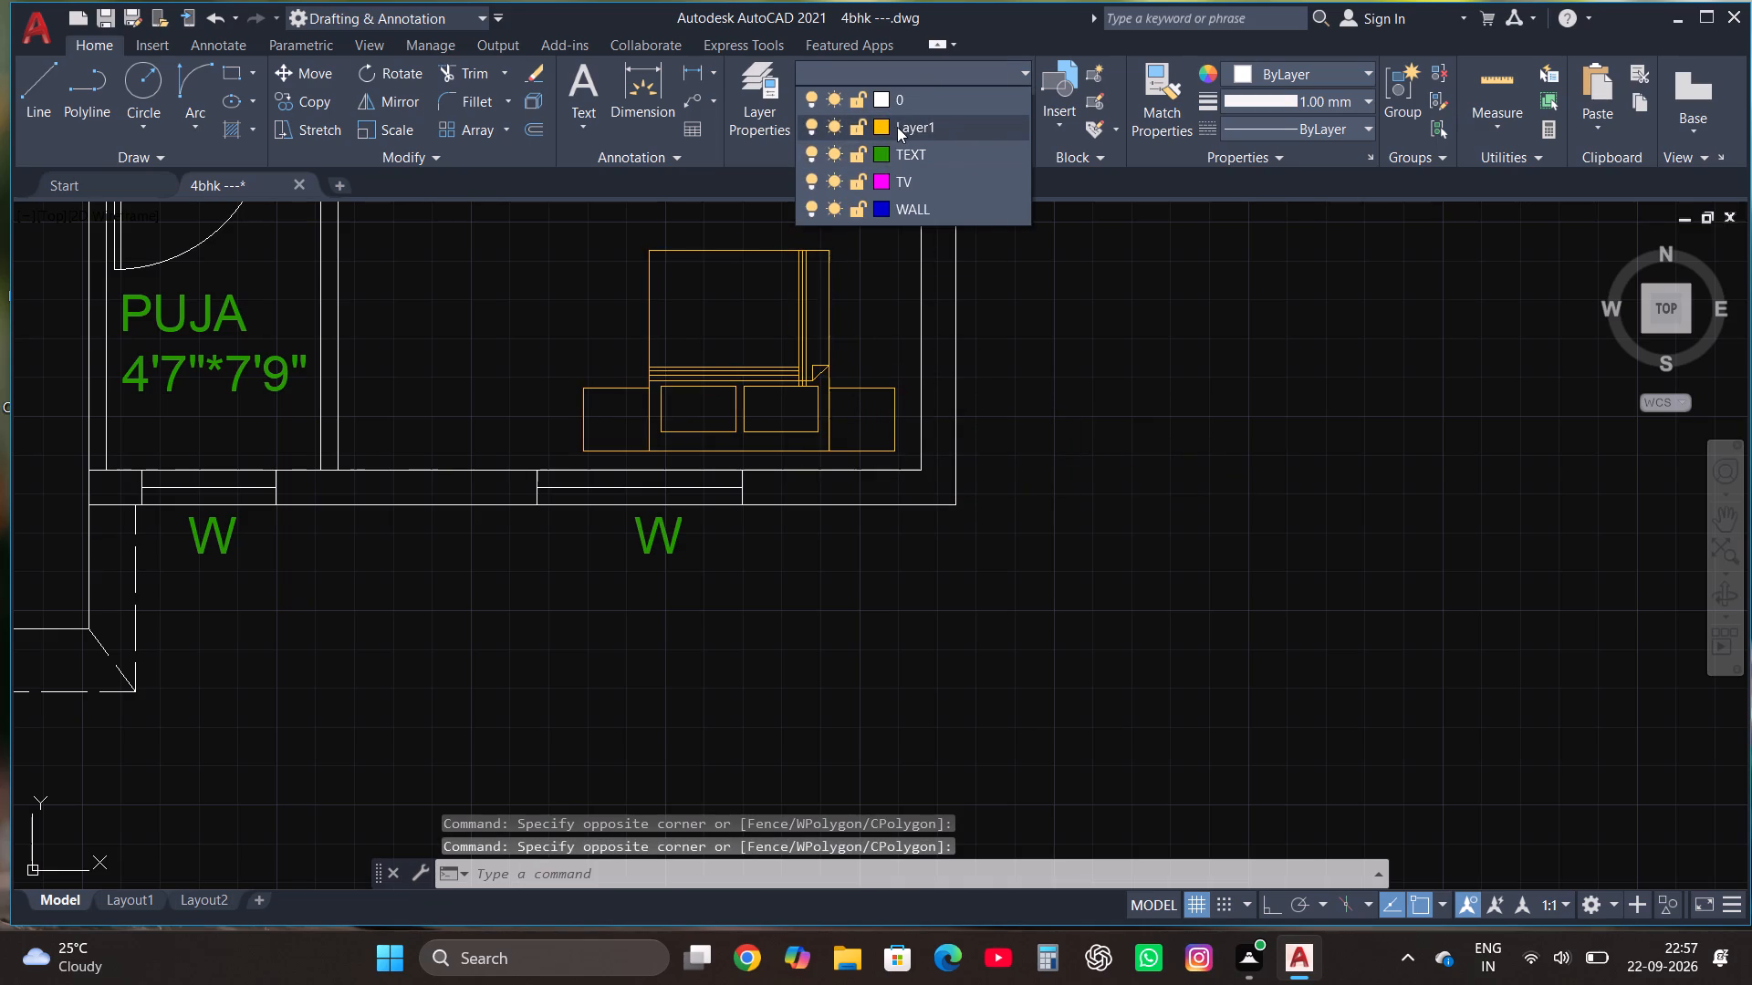
pyautogui.click(897, 127)
pyautogui.scroll(-2, 952, 635)
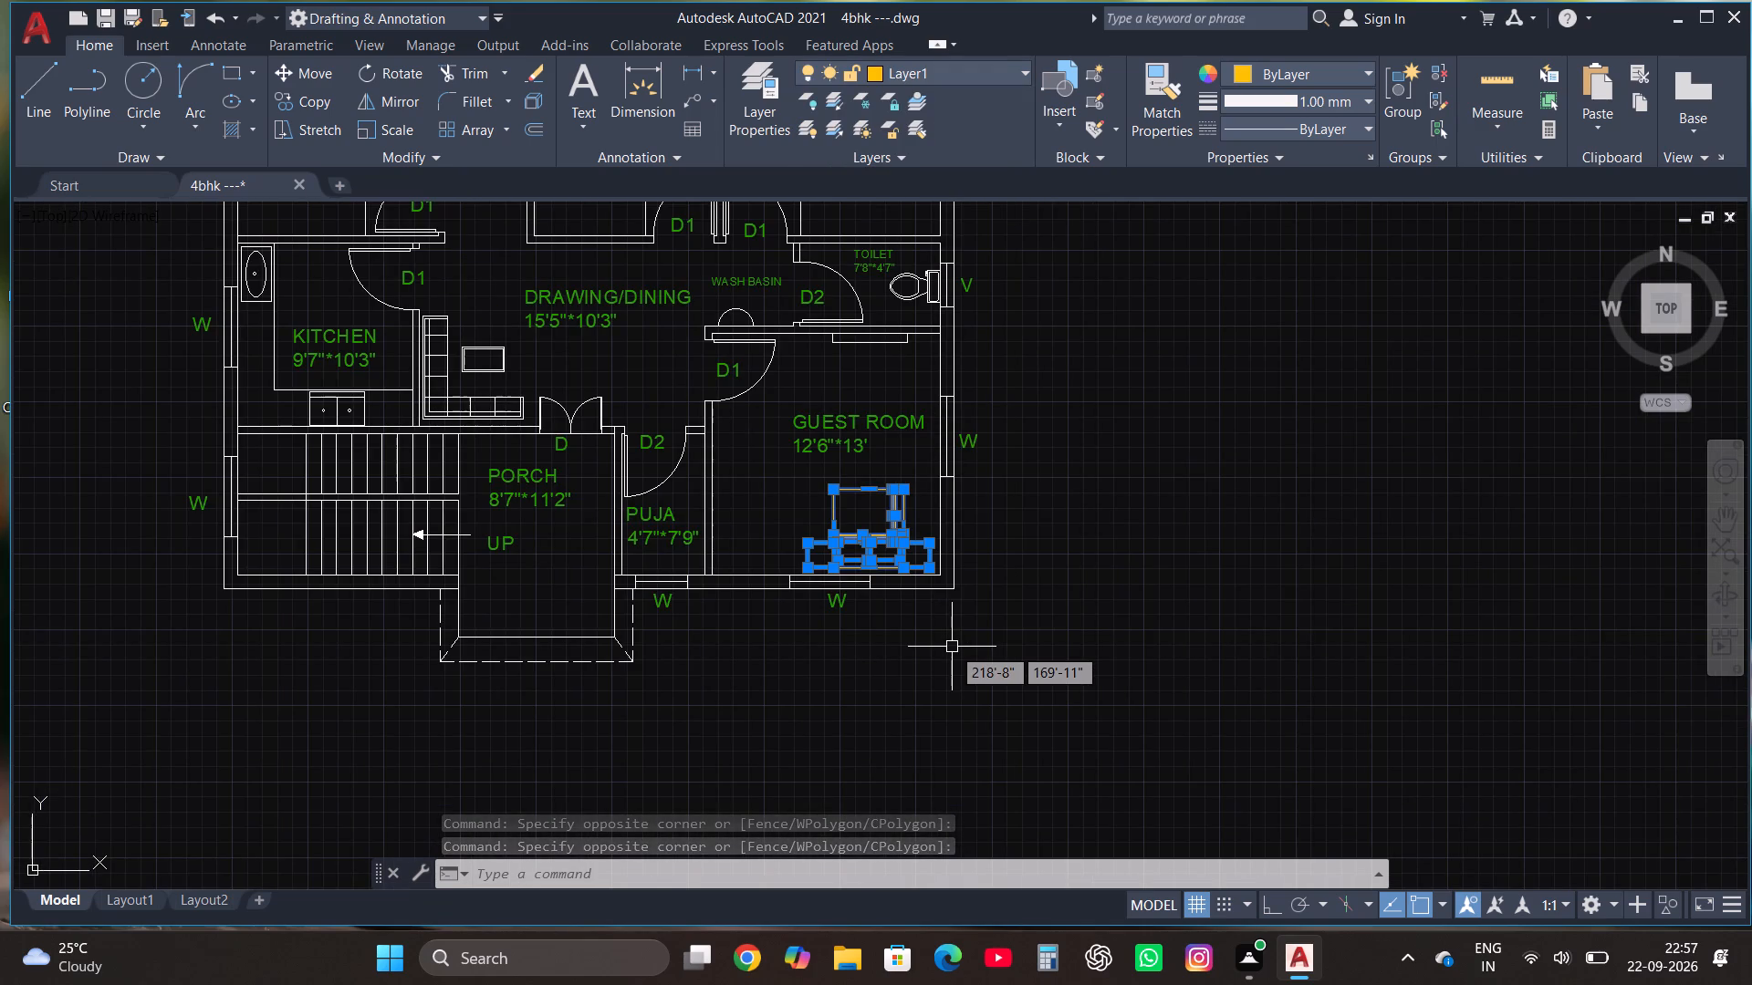
pyautogui.press('Escape')
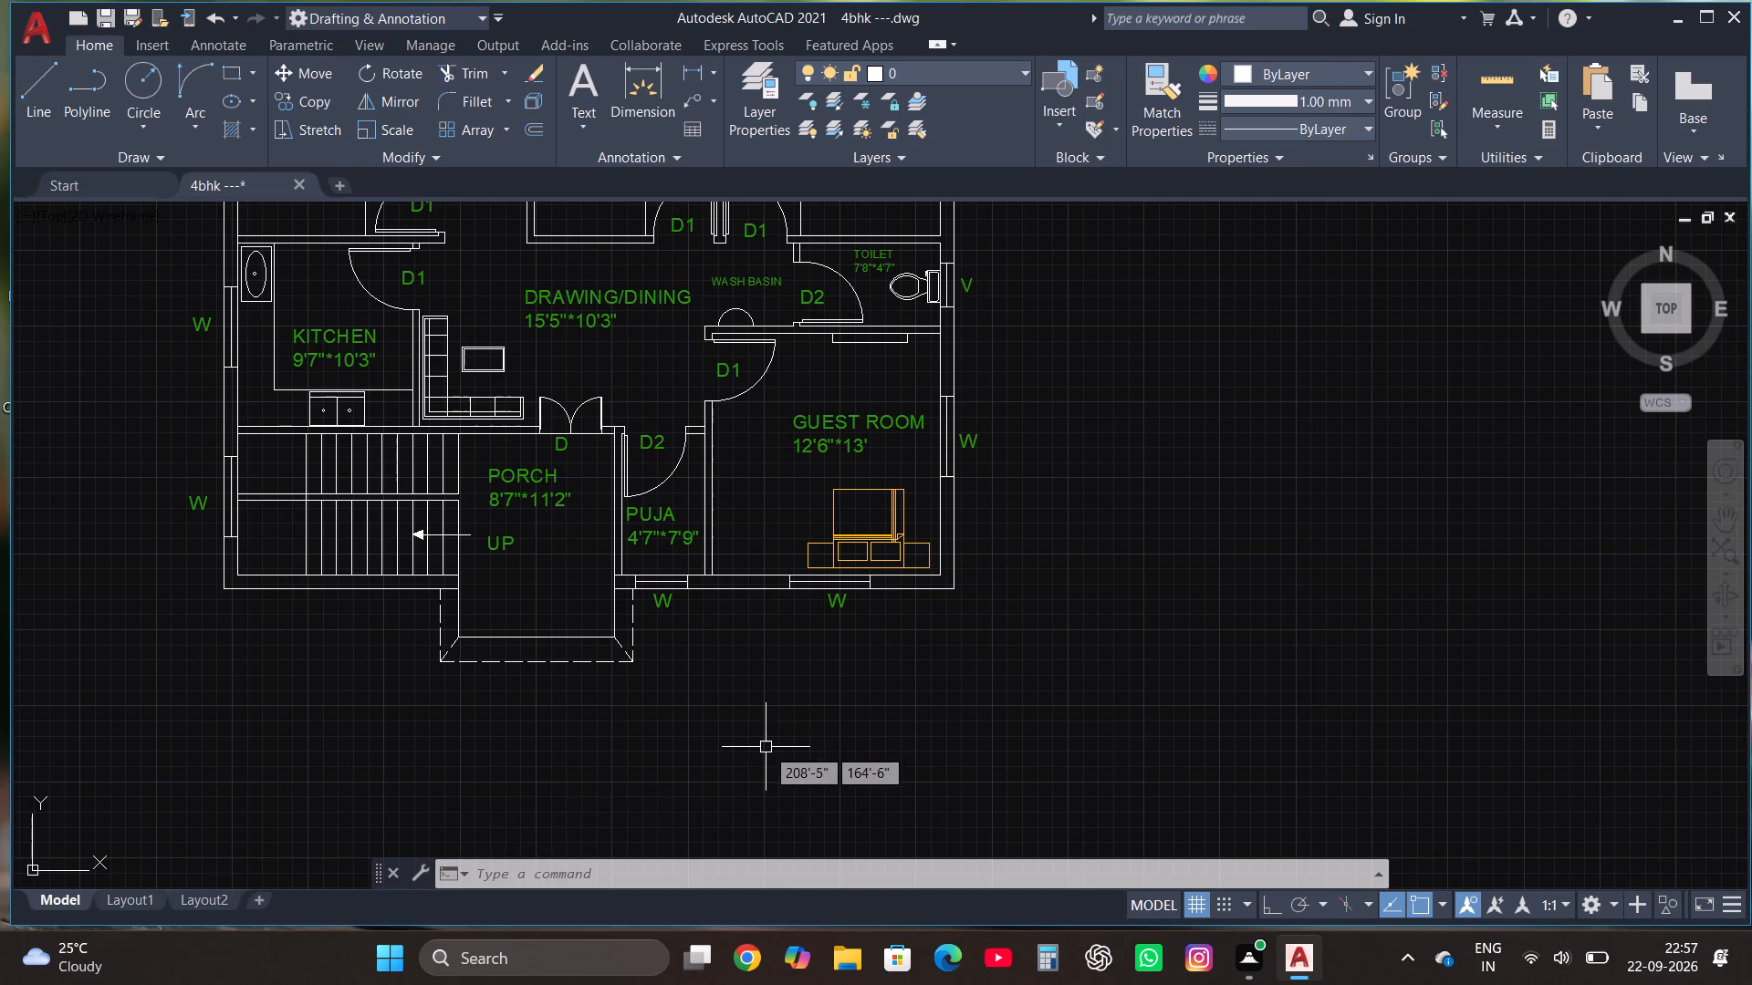
# On the TV layer, draw a thin rectangular TV unit along the DRAWING/DINING wall that backs onto the 10'*12' bedroom.
pyautogui.scroll(-1, 838, 636)
pyautogui.scroll(1, 820, 400)
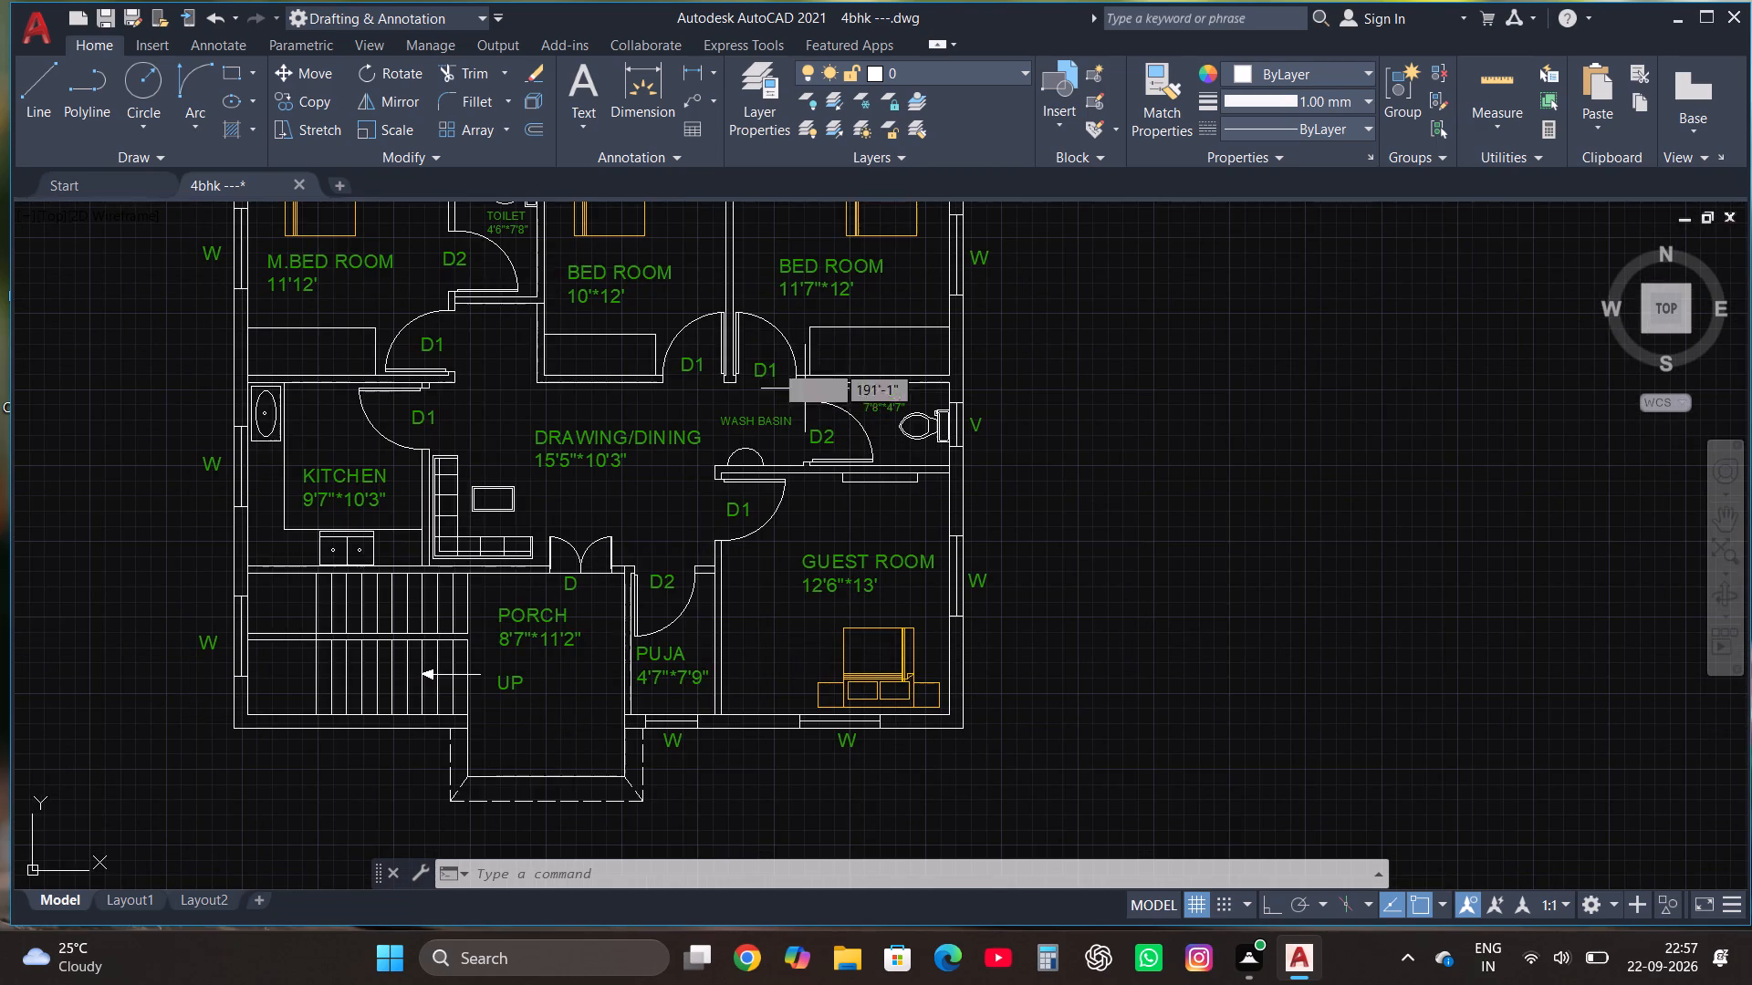
pyautogui.click(943, 65)
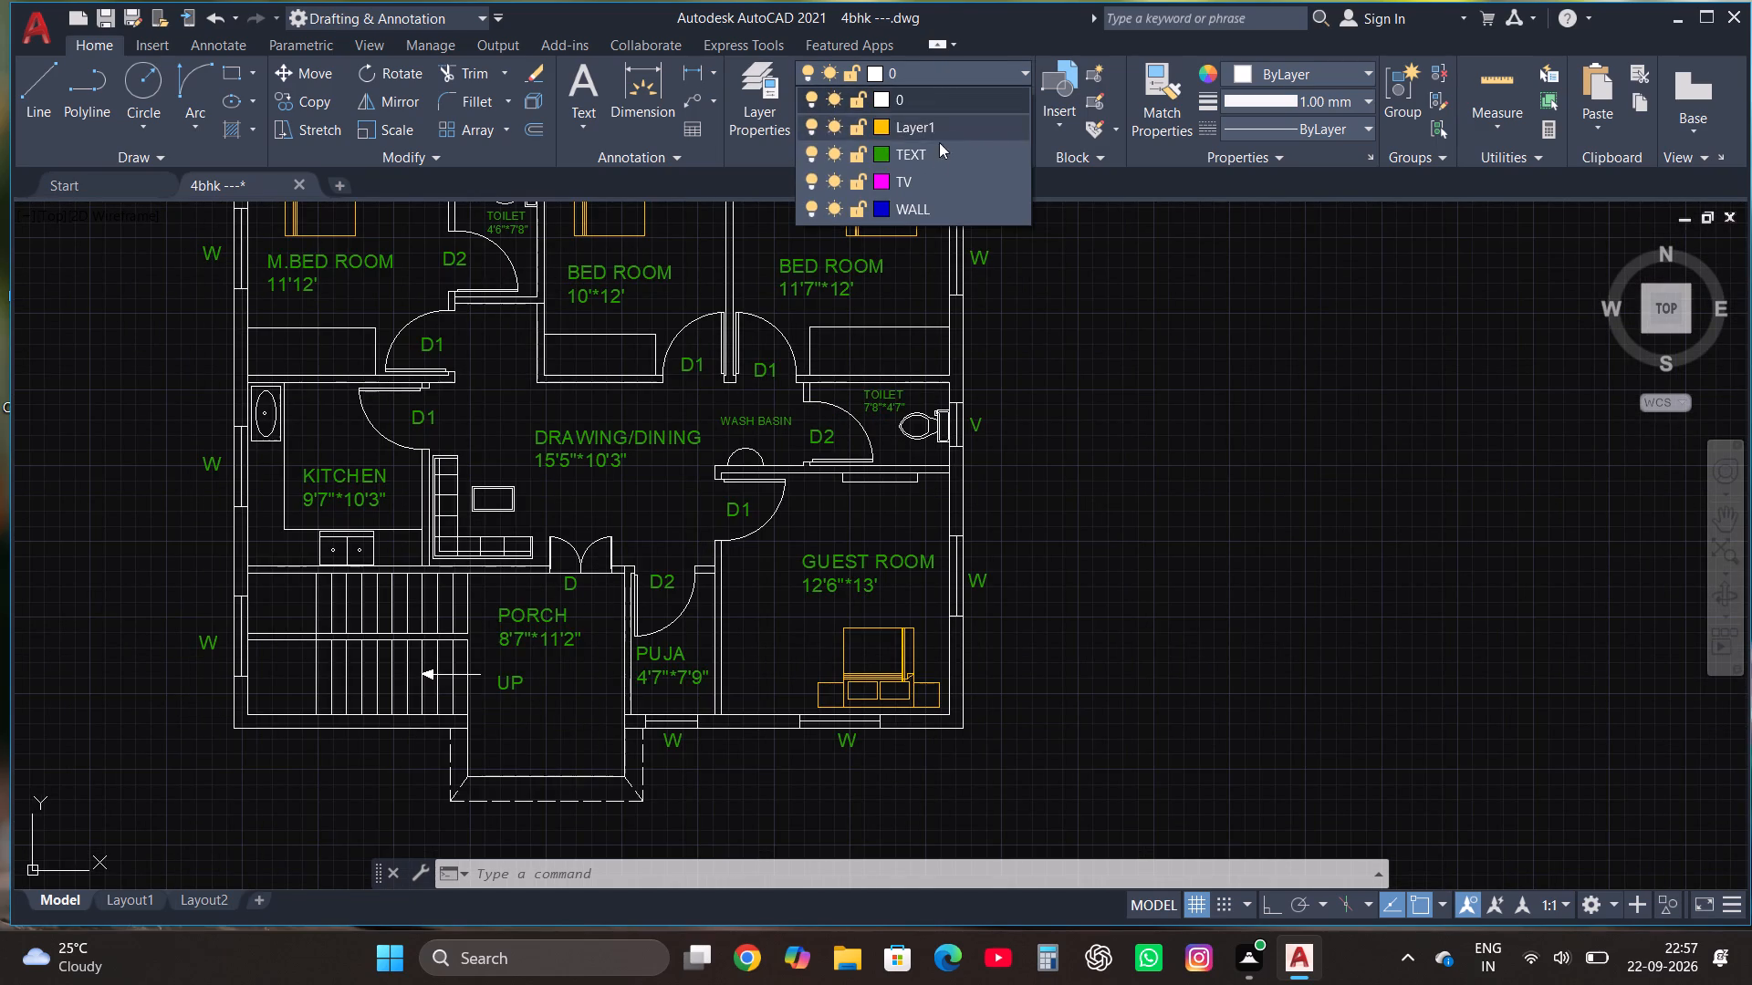
pyautogui.click(920, 193)
pyautogui.click(235, 72)
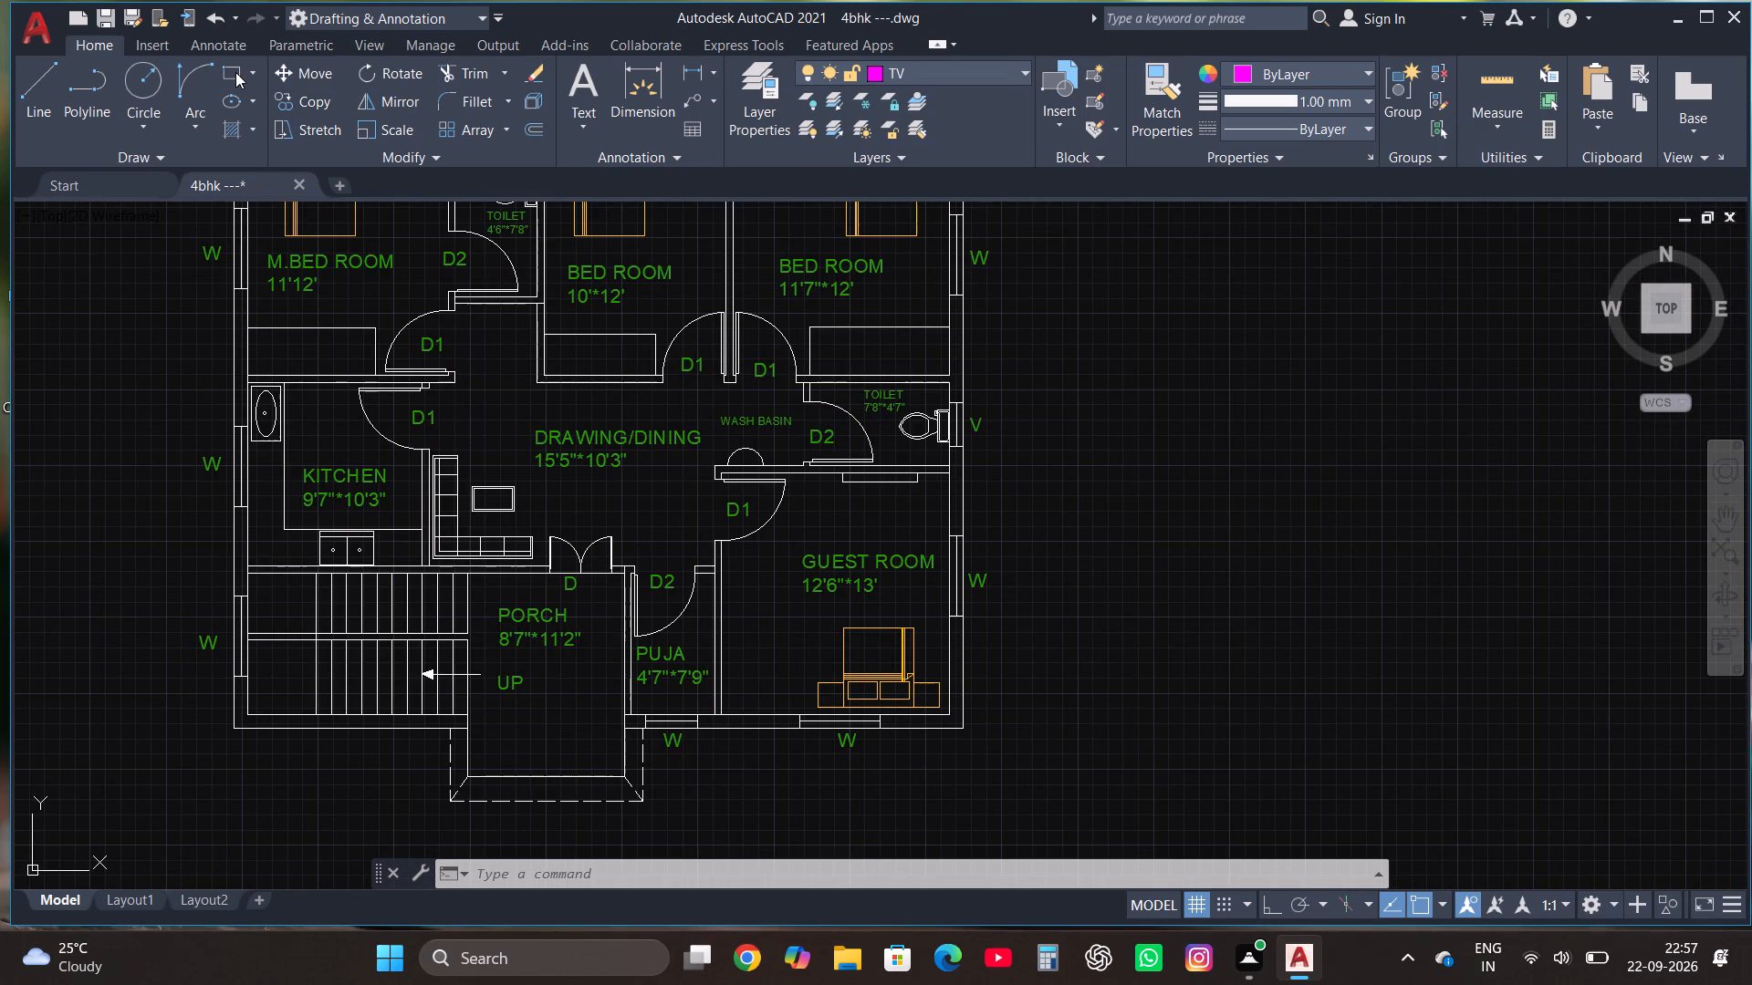
pyautogui.scroll(2, 565, 364)
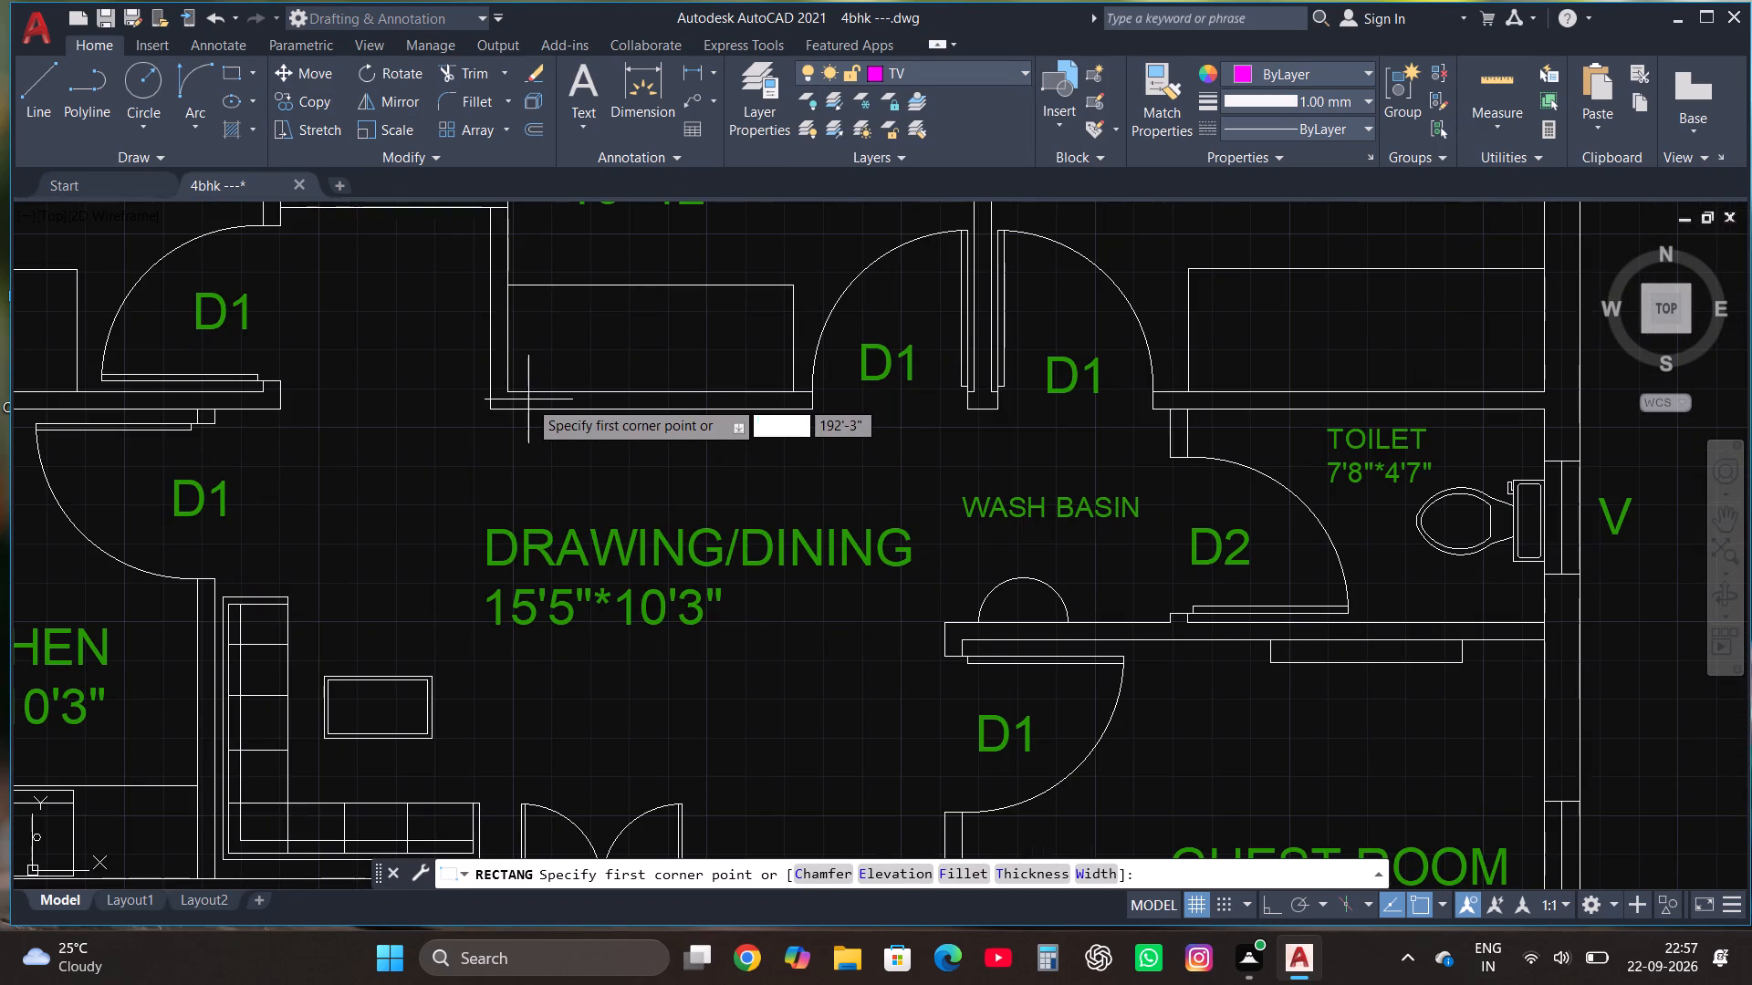
pyautogui.click(518, 411)
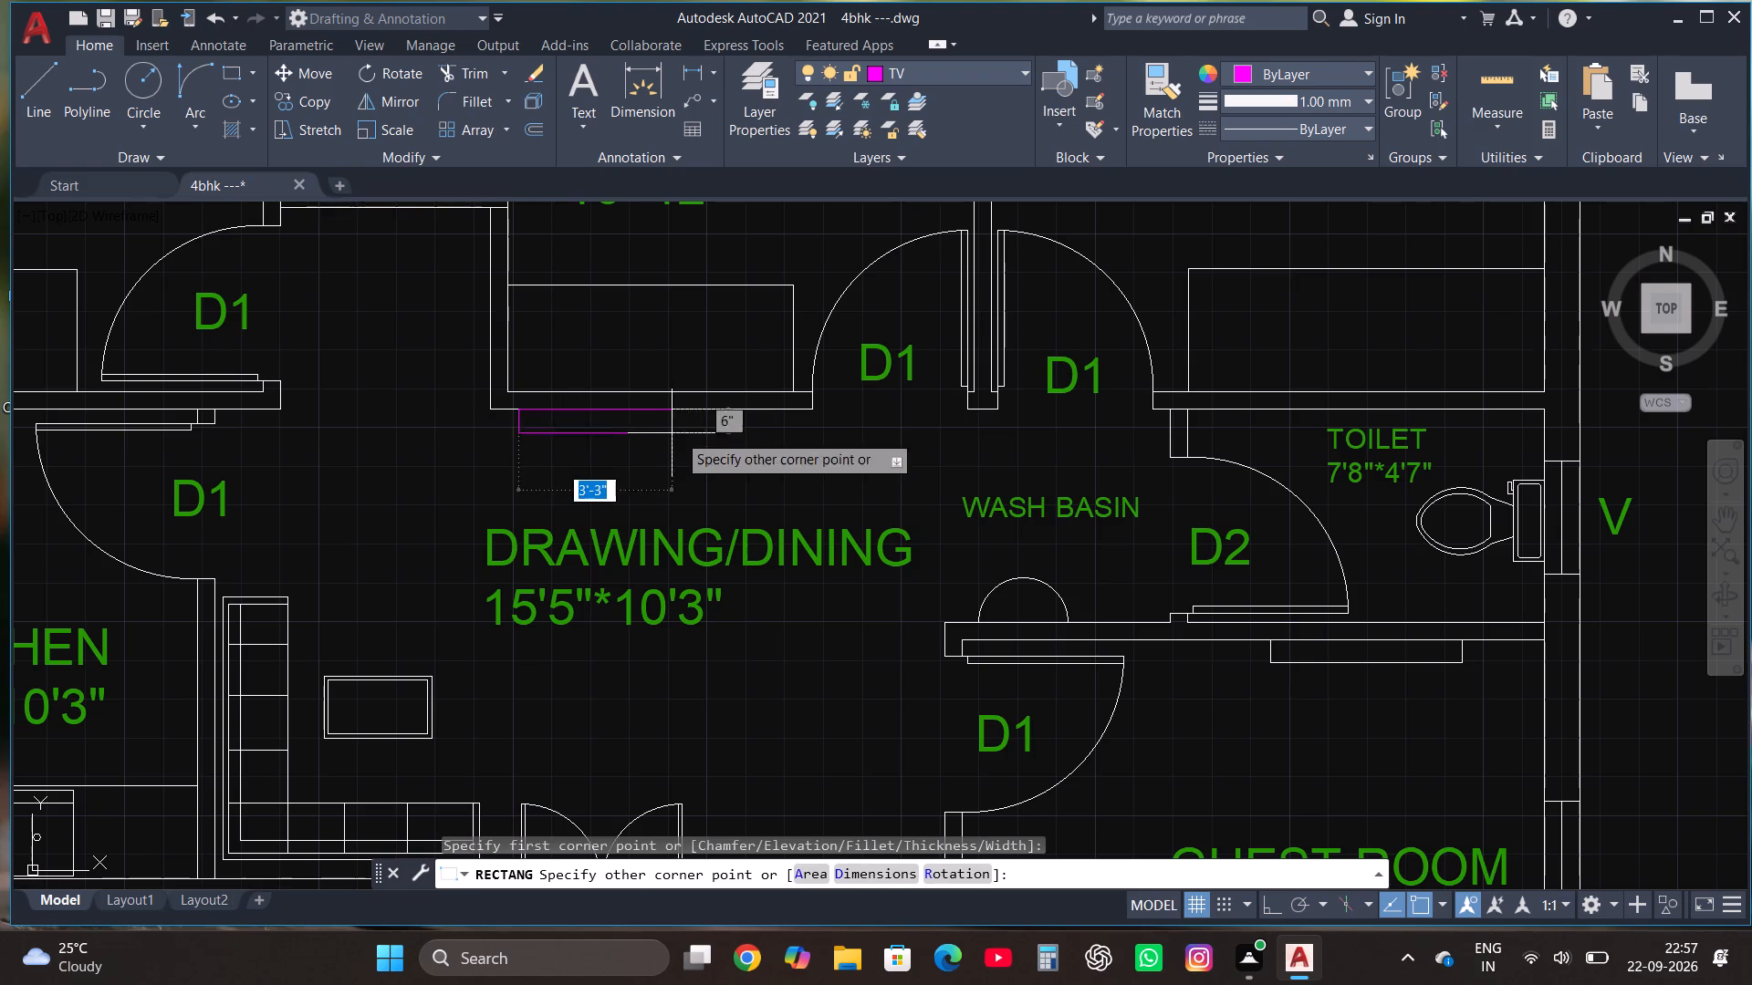
pyautogui.click(773, 429)
pyautogui.scroll(-2, 710, 461)
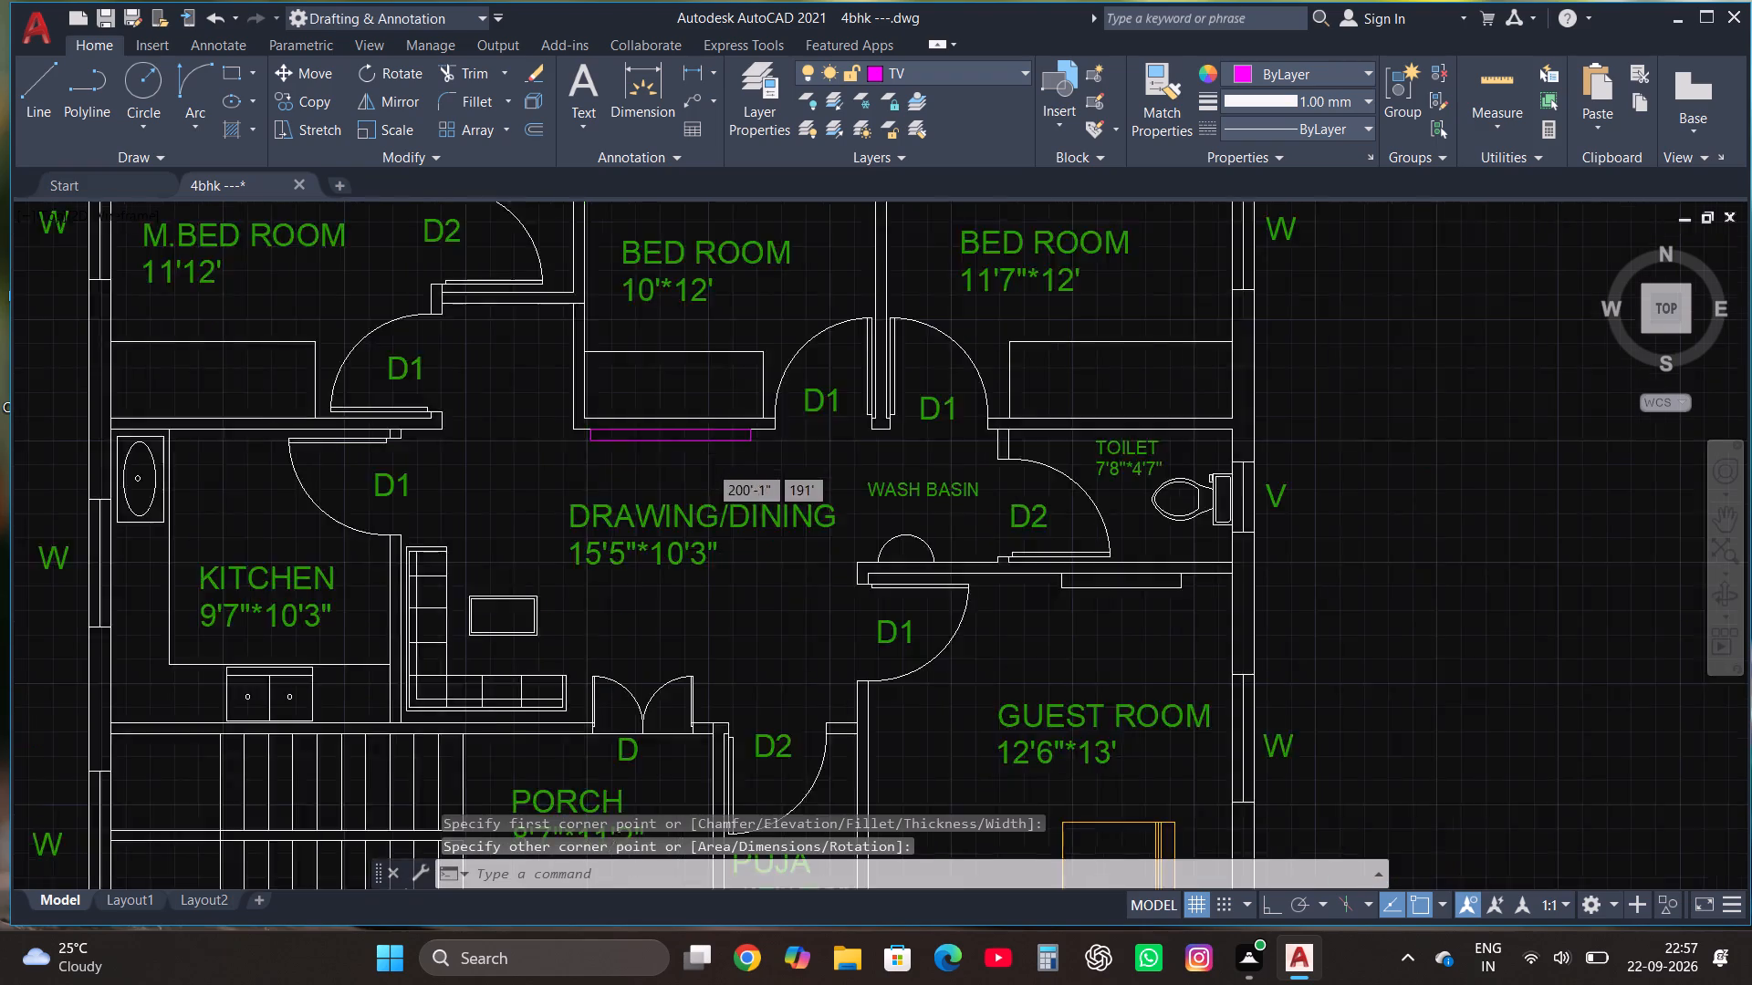
# Assign the TV rectangle on the GUEST ROOM wall to the TV layer.
pyautogui.scroll(2, 864, 544)
pyautogui.click(994, 552)
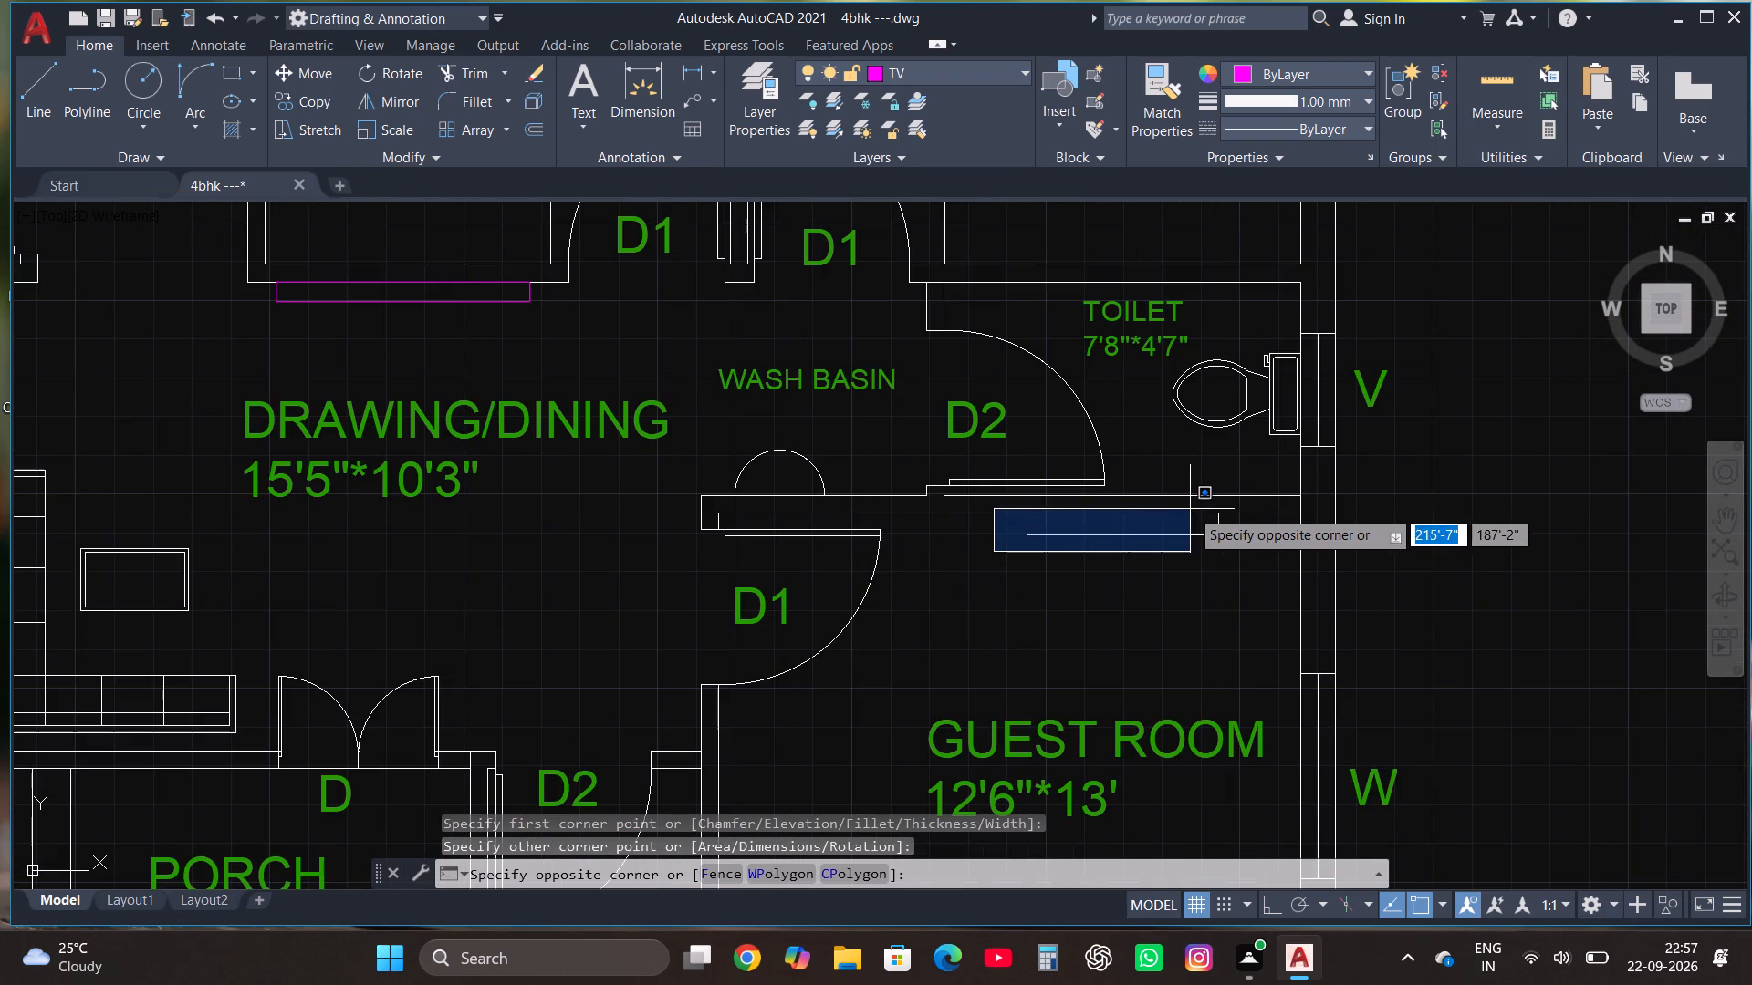
pyautogui.click(1234, 511)
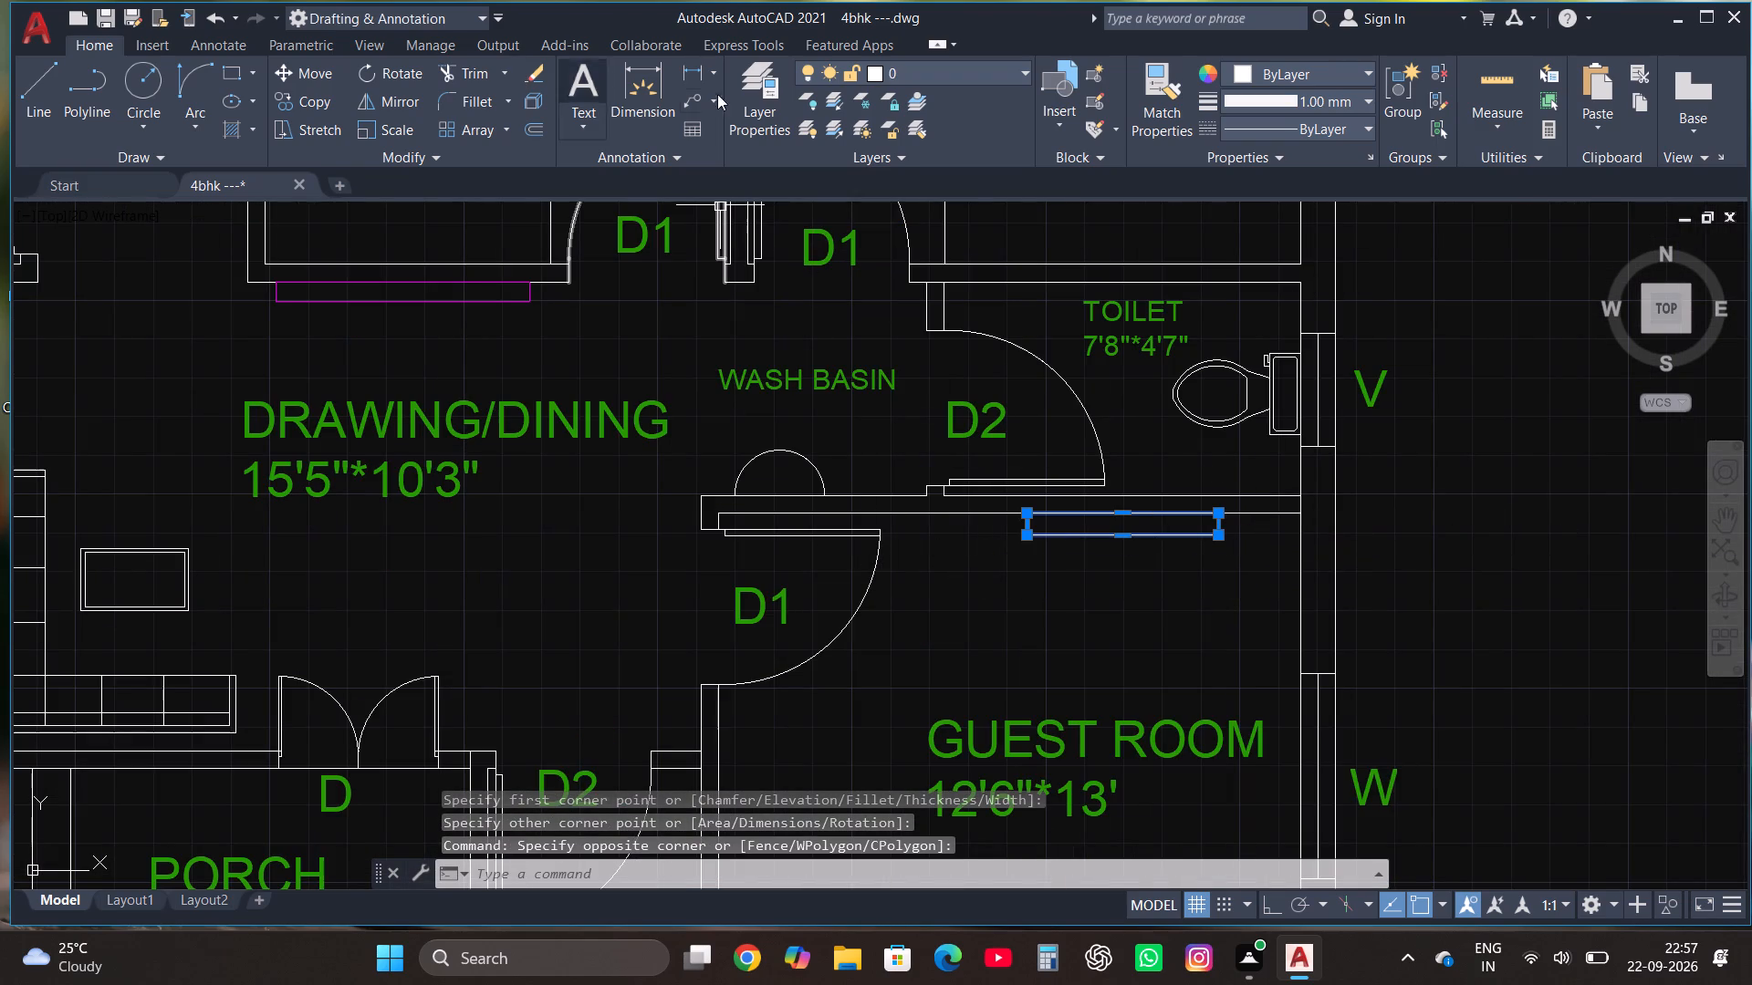
pyautogui.click(884, 75)
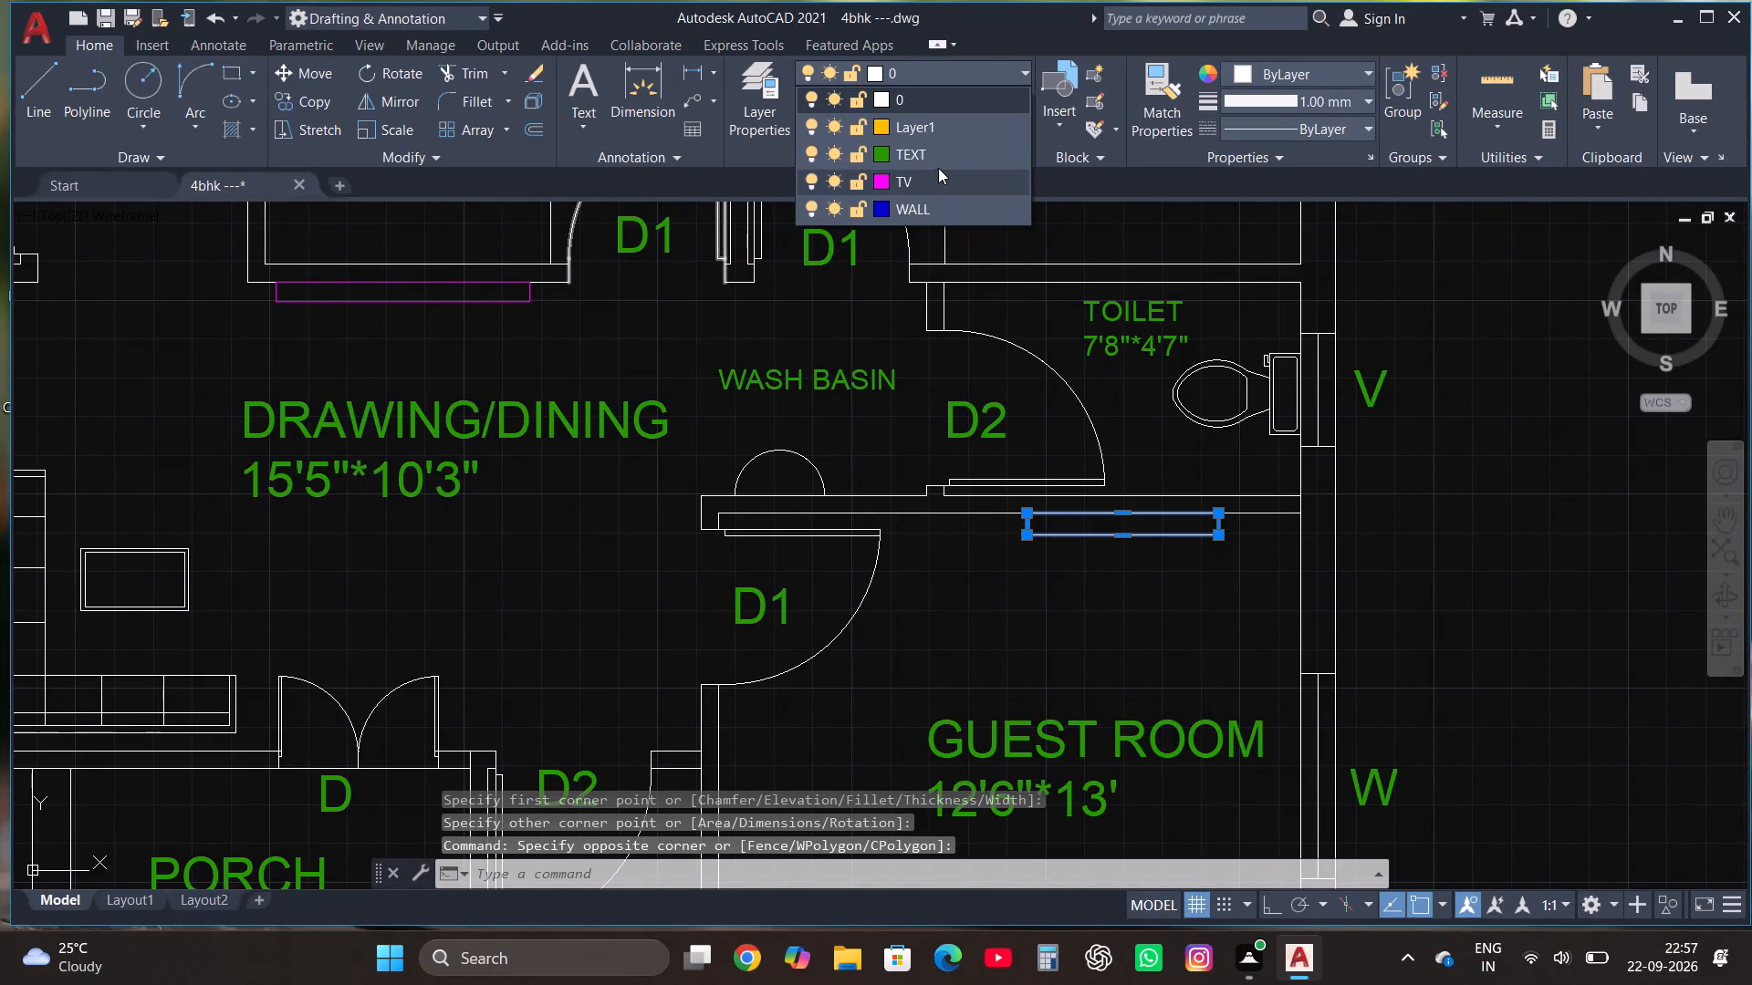
pyautogui.click(932, 183)
pyautogui.scroll(-1, 752, 536)
pyautogui.press('Escape')
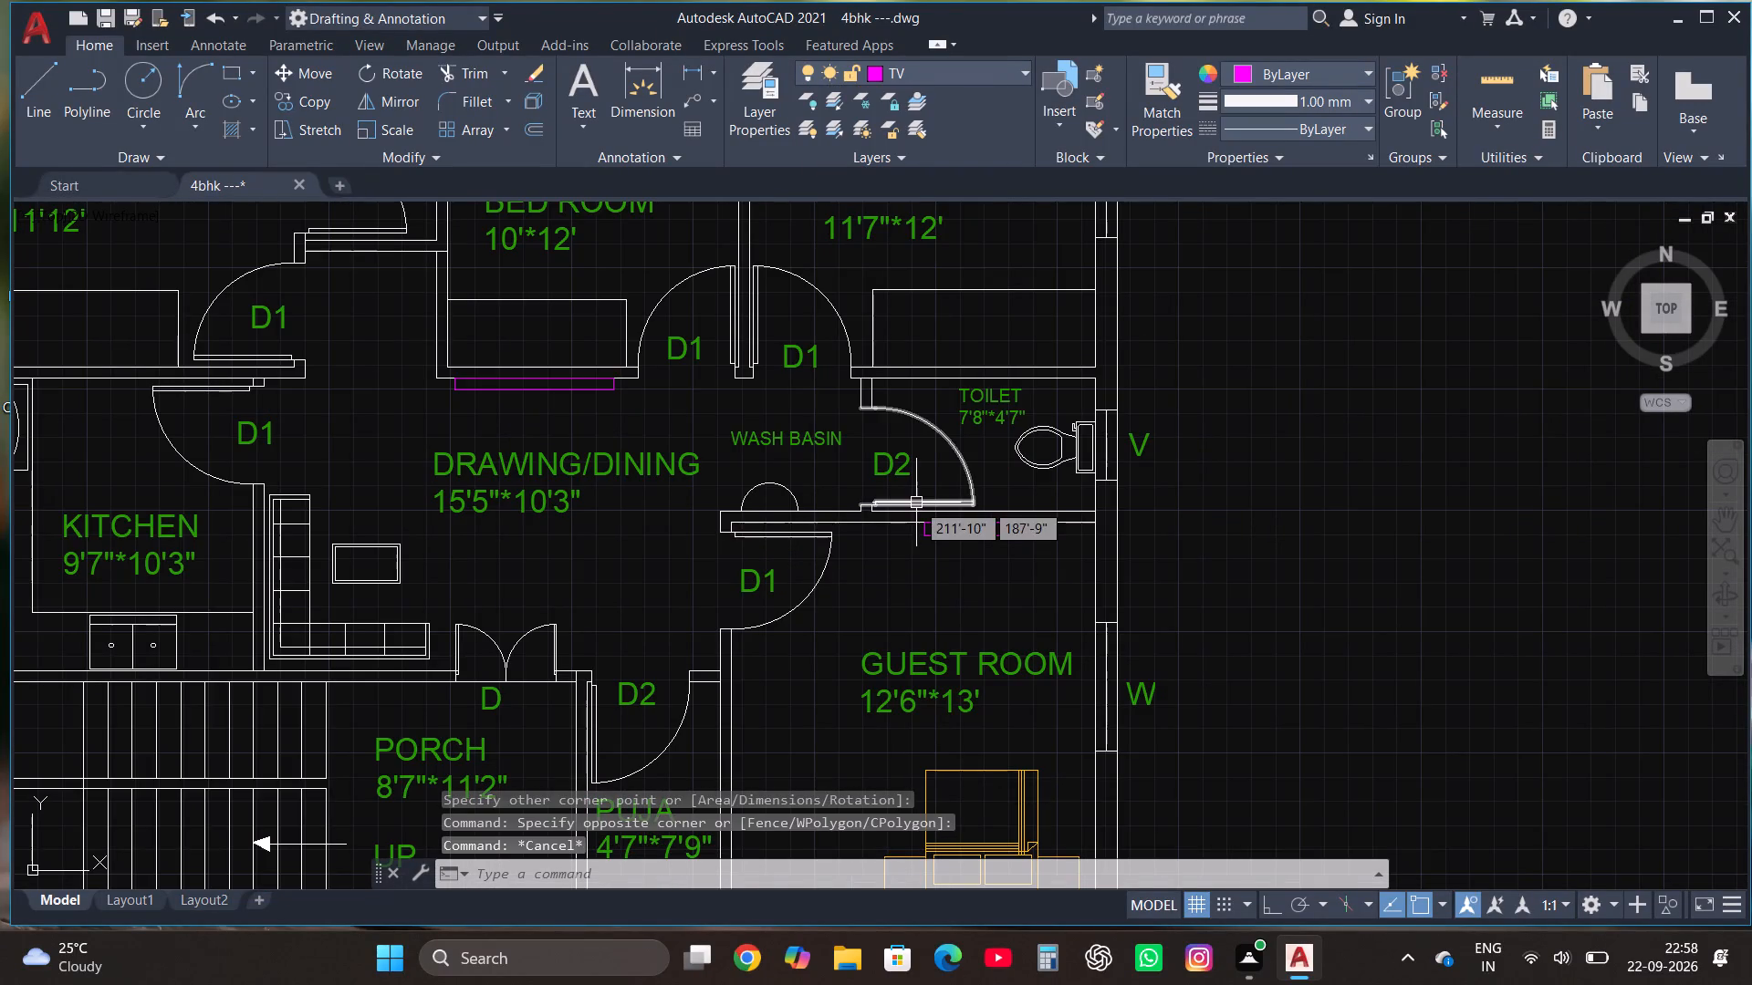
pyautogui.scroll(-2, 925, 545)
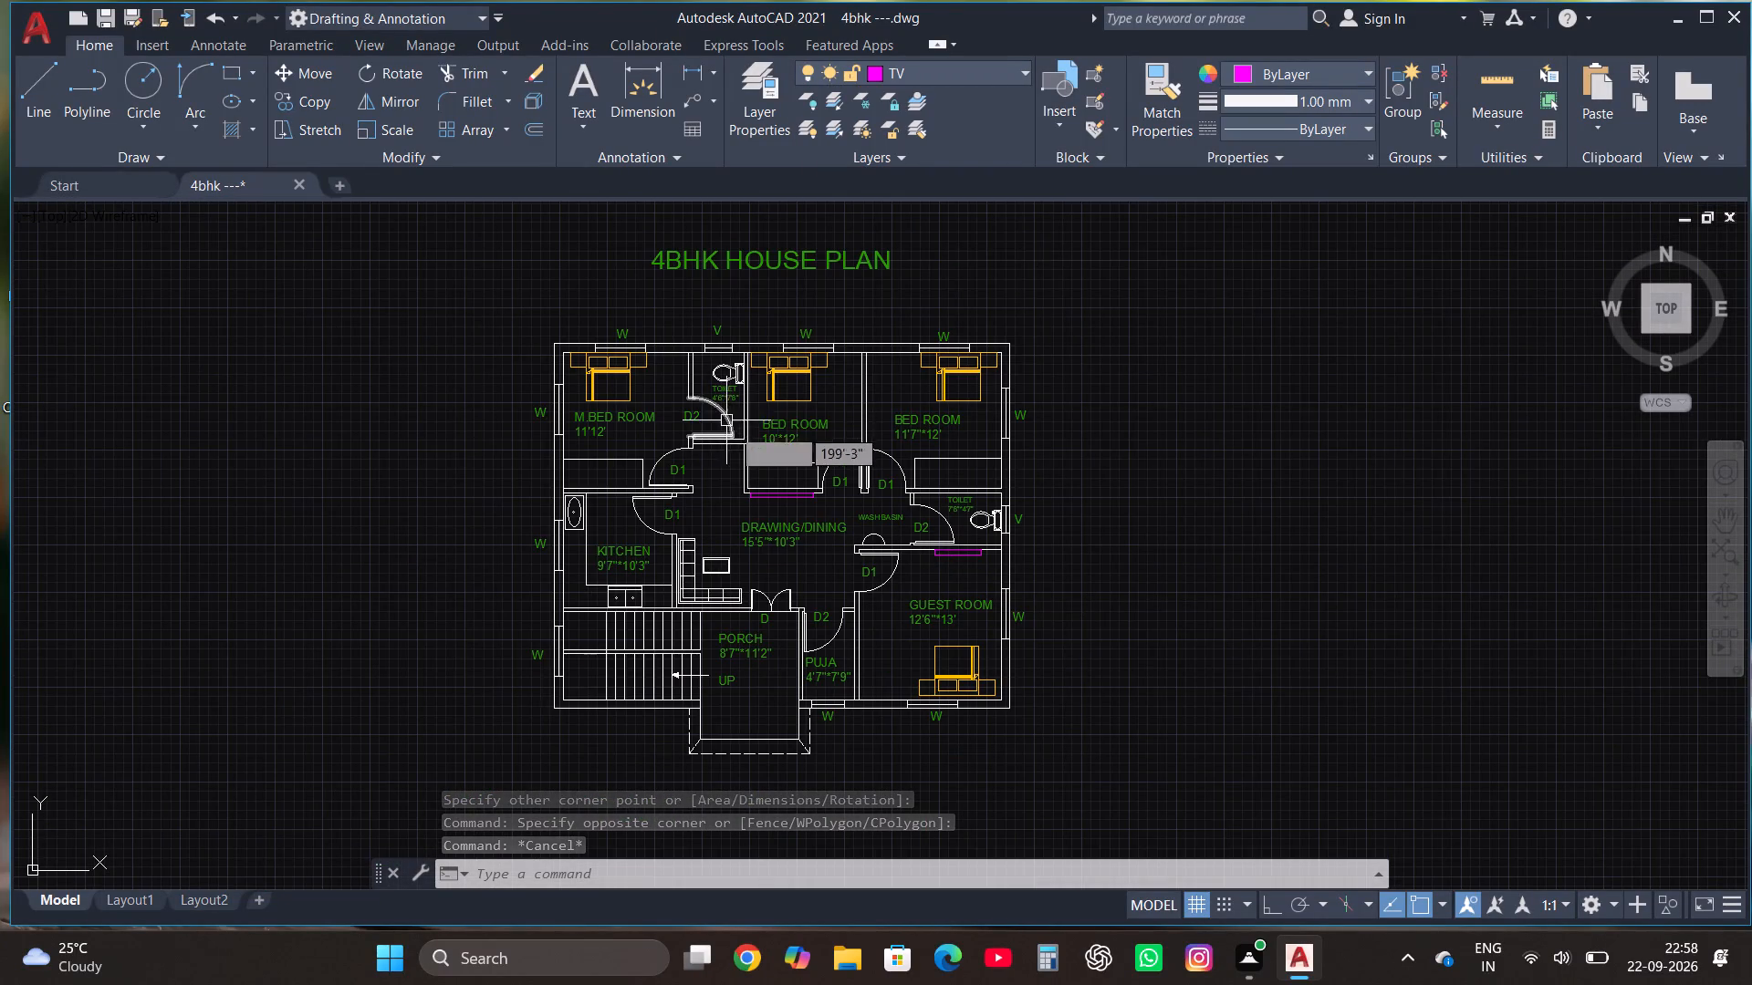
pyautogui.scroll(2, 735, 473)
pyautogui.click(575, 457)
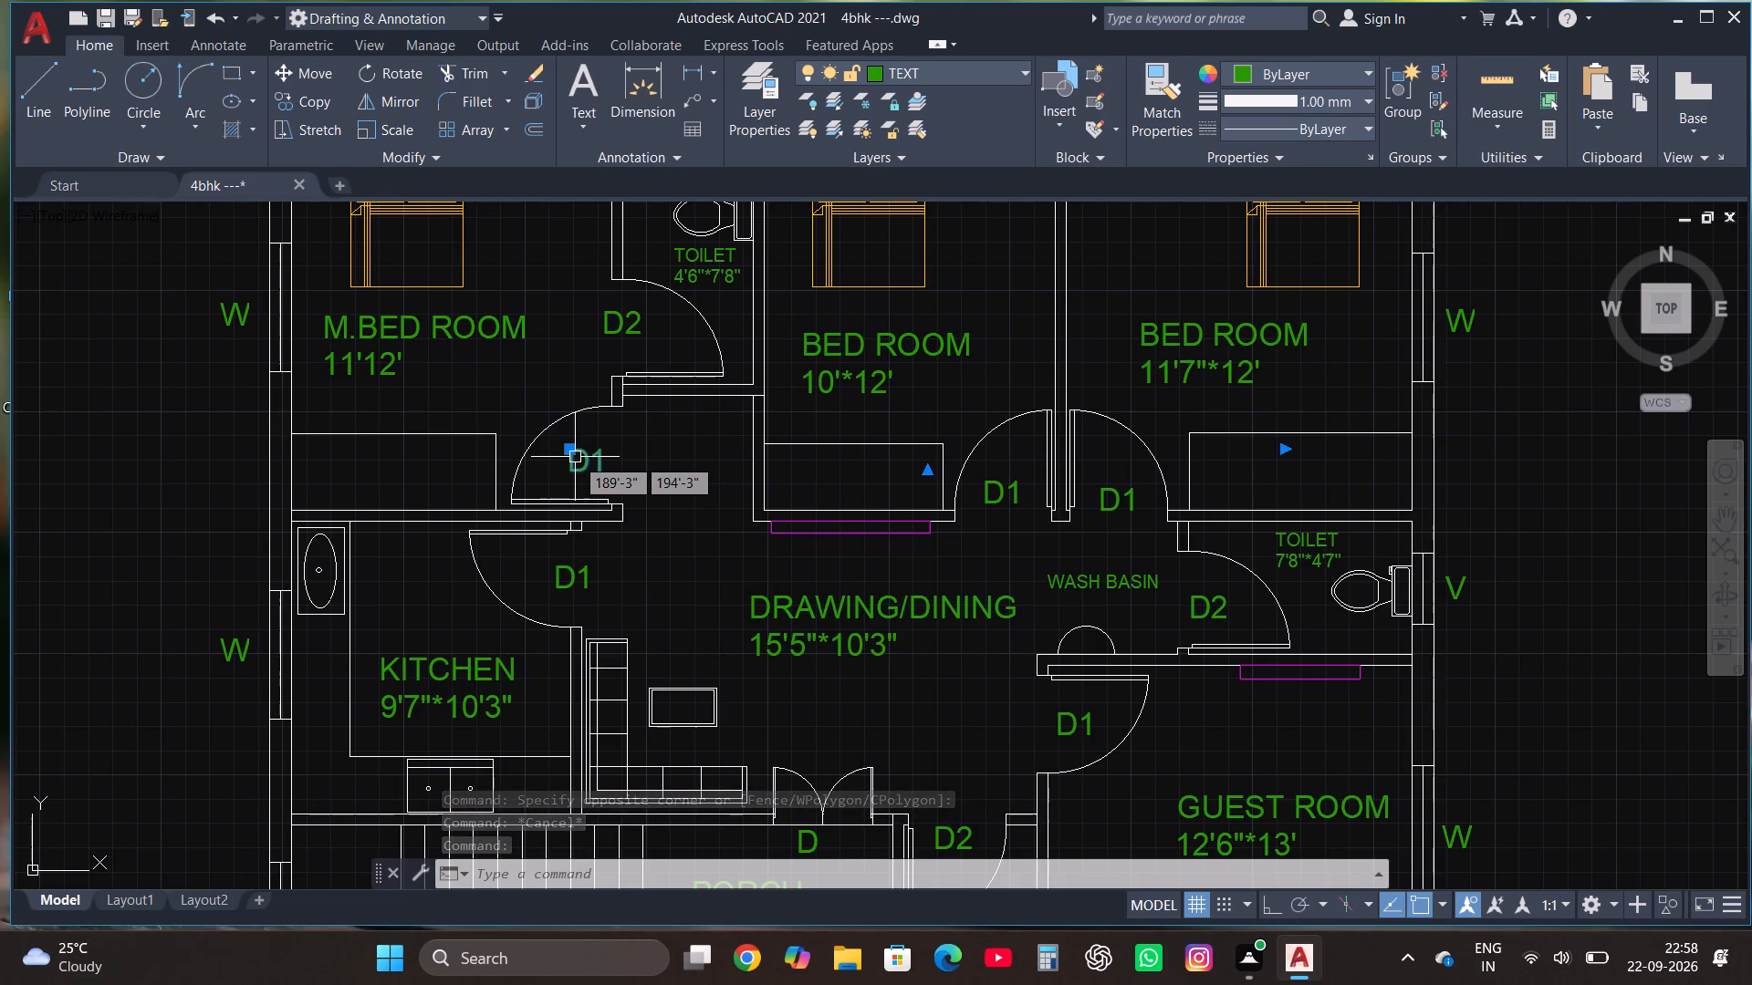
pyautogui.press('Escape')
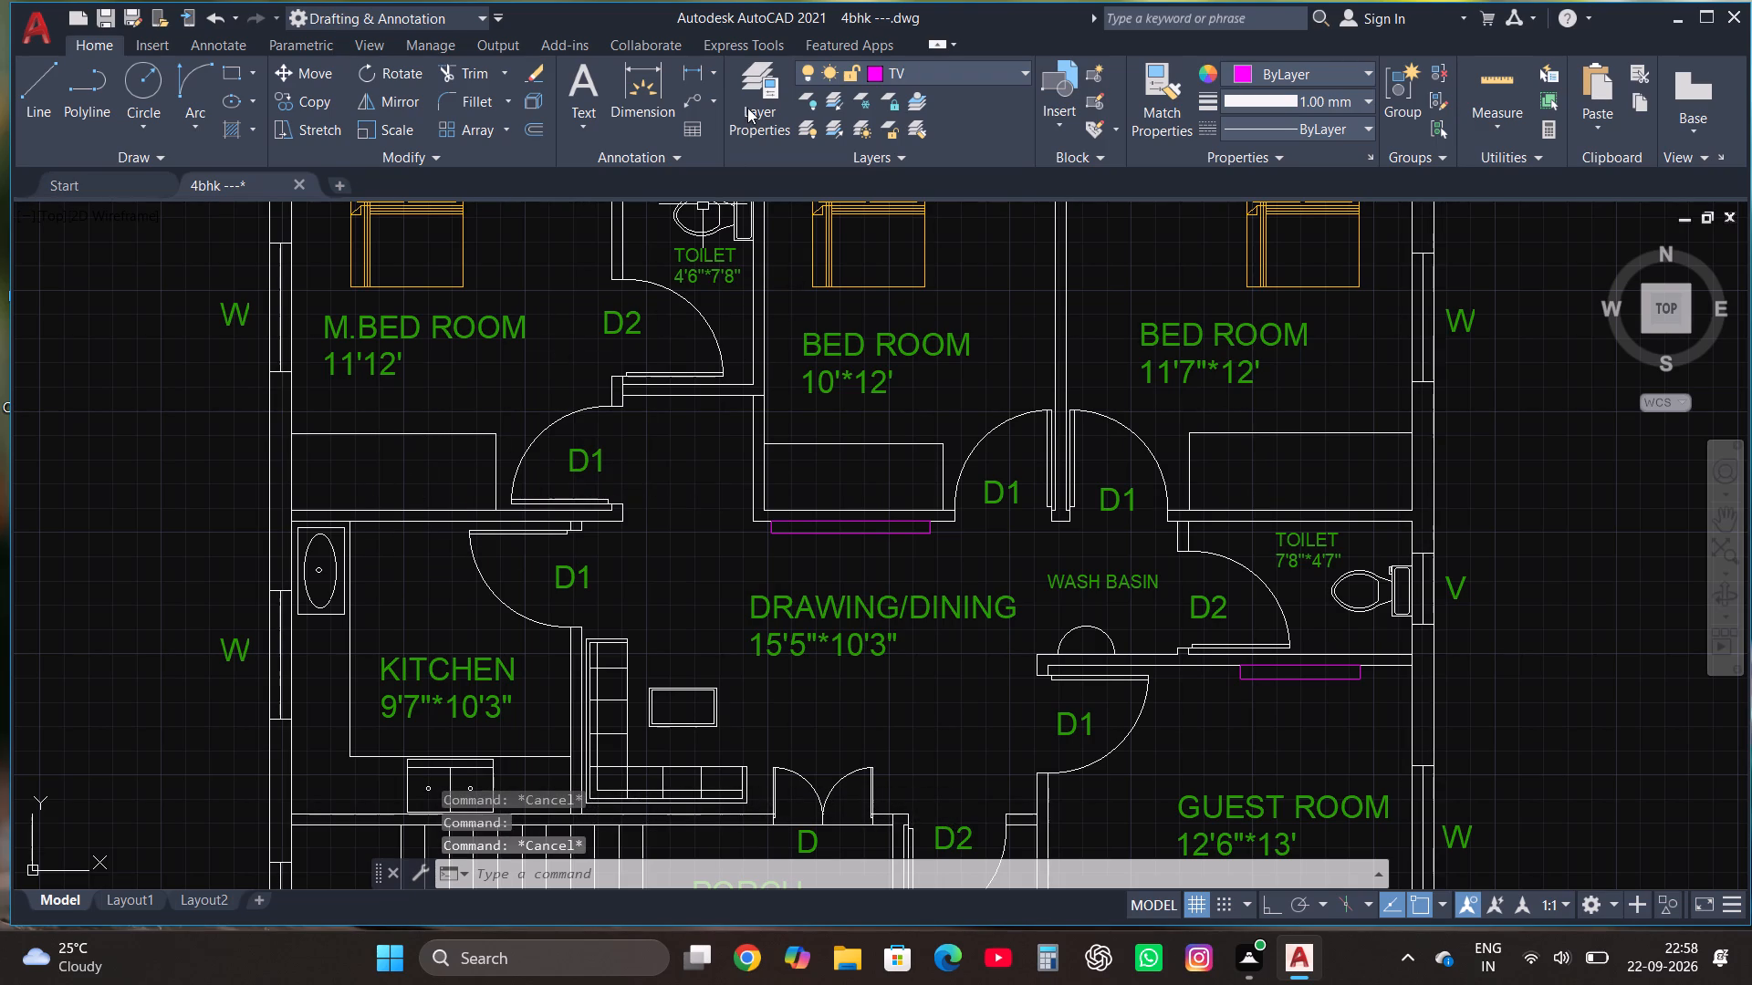
# Create a layer named SINK and set its colour to red, index colour 242.
pyautogui.click(749, 107)
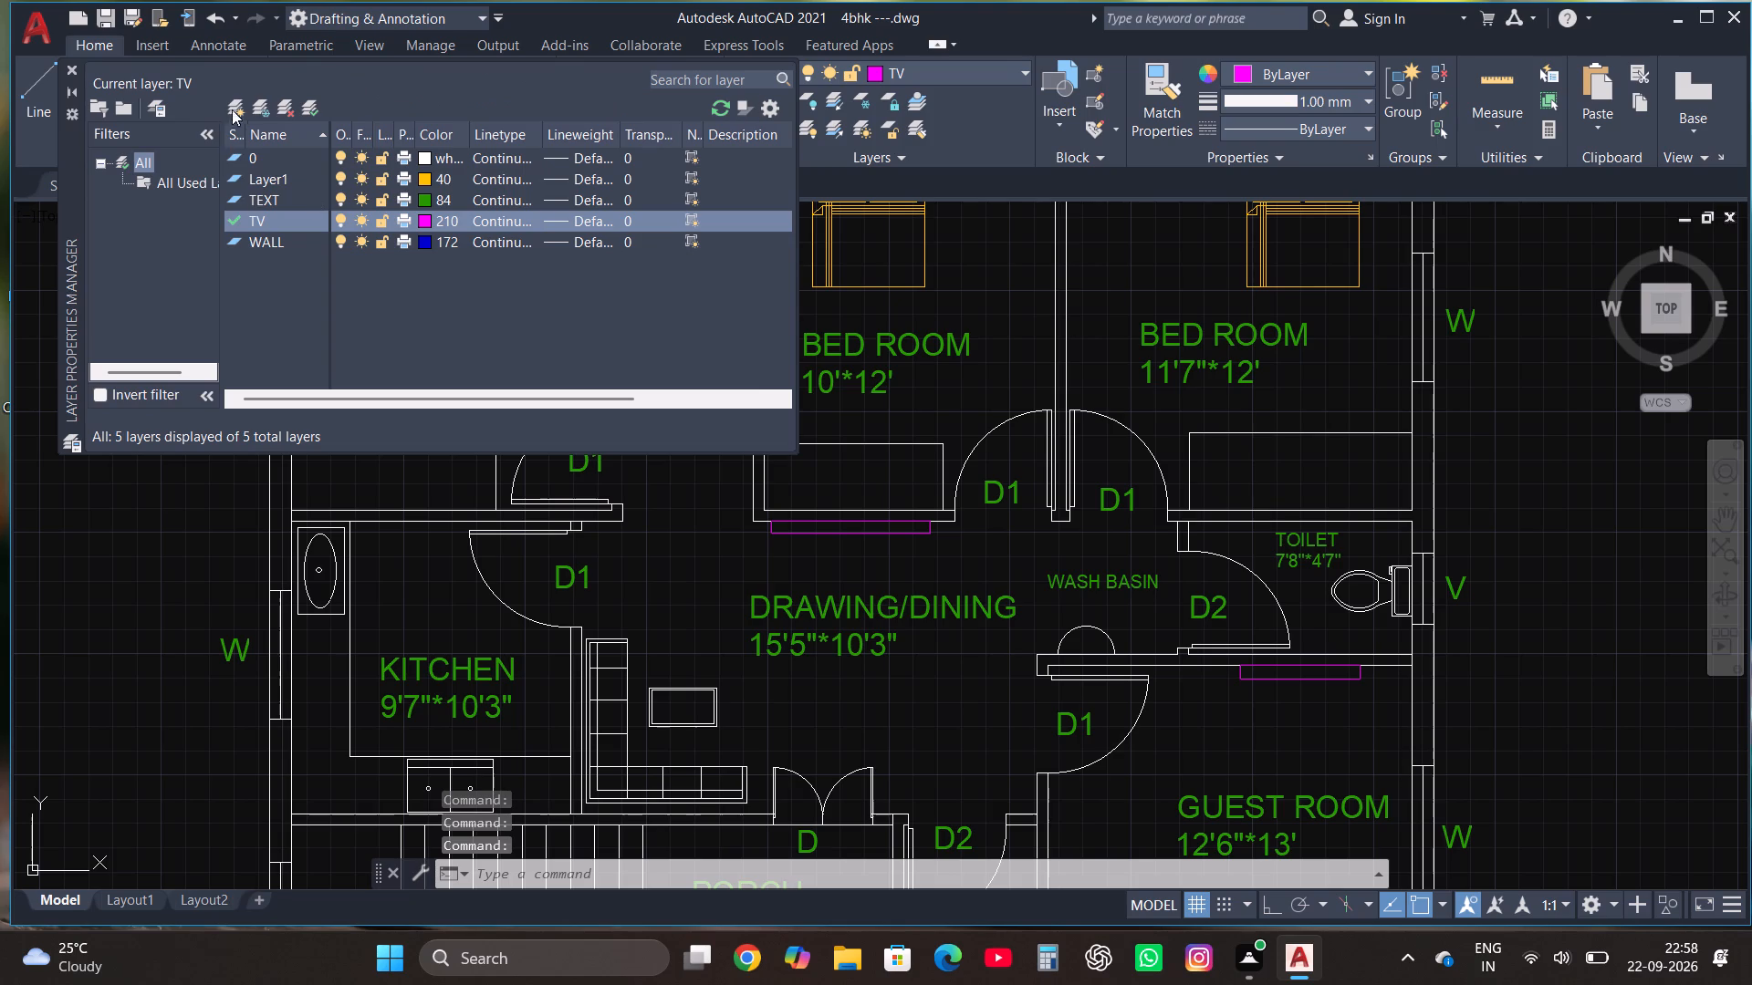
pyautogui.click(248, 108)
pyautogui.write('SINK')
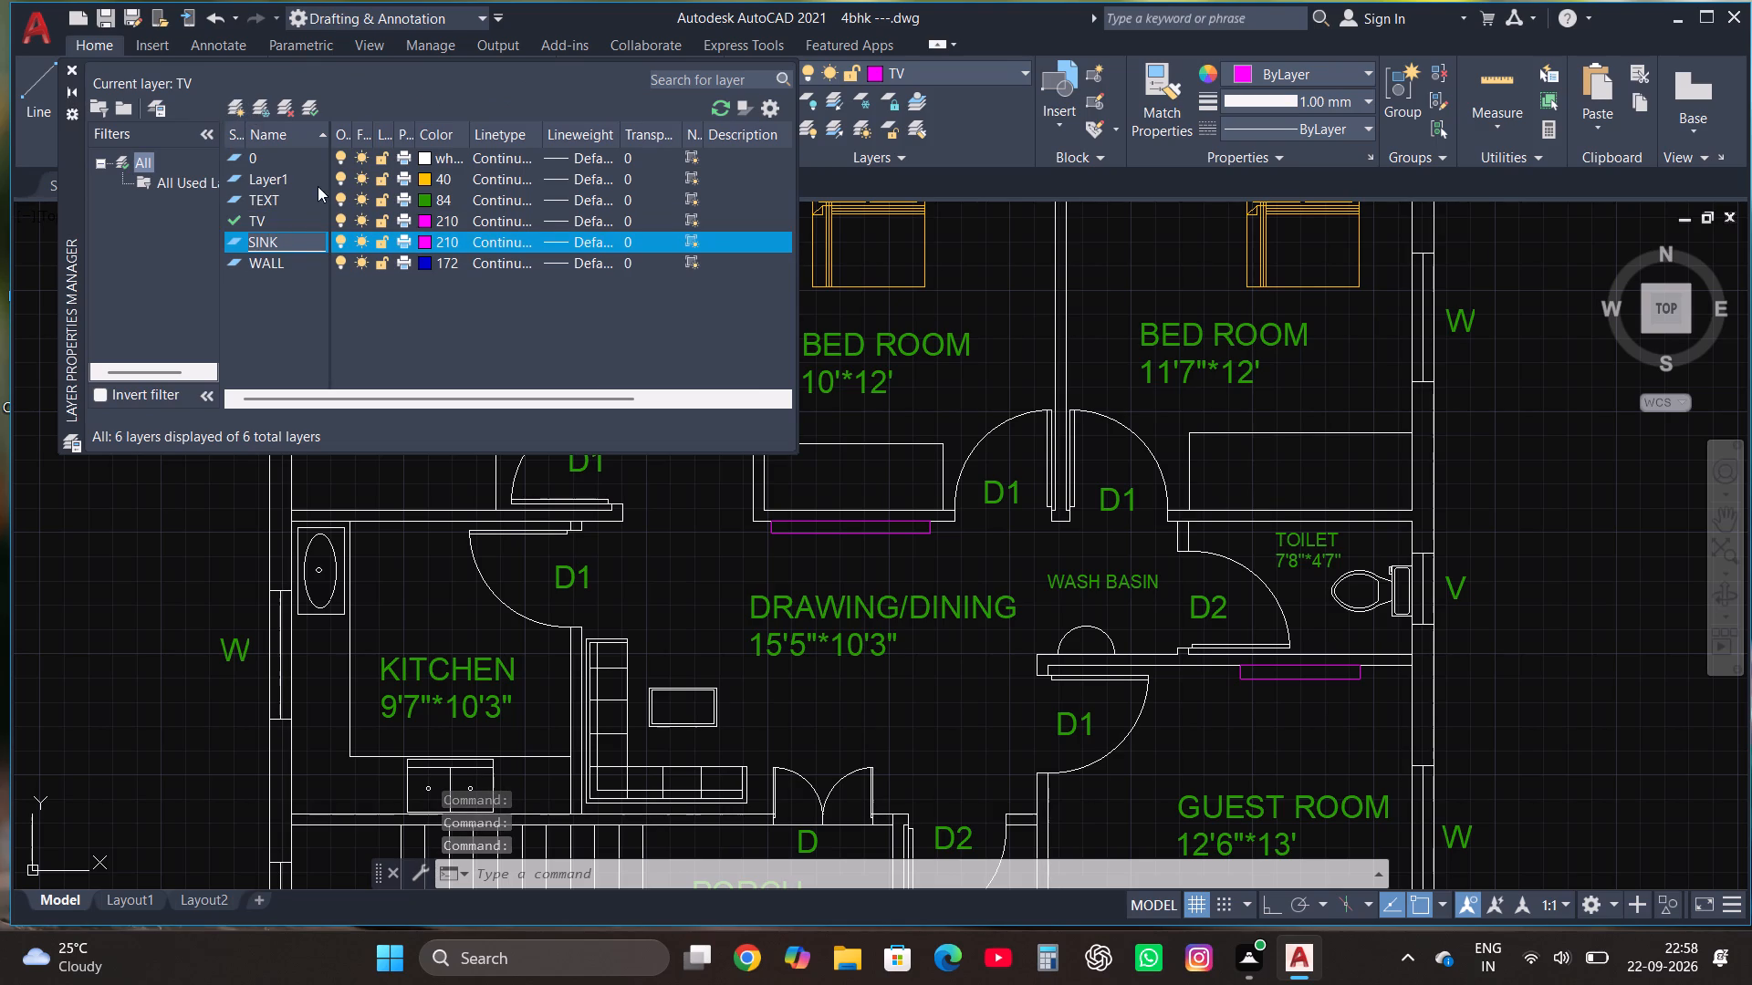
pyautogui.click(426, 241)
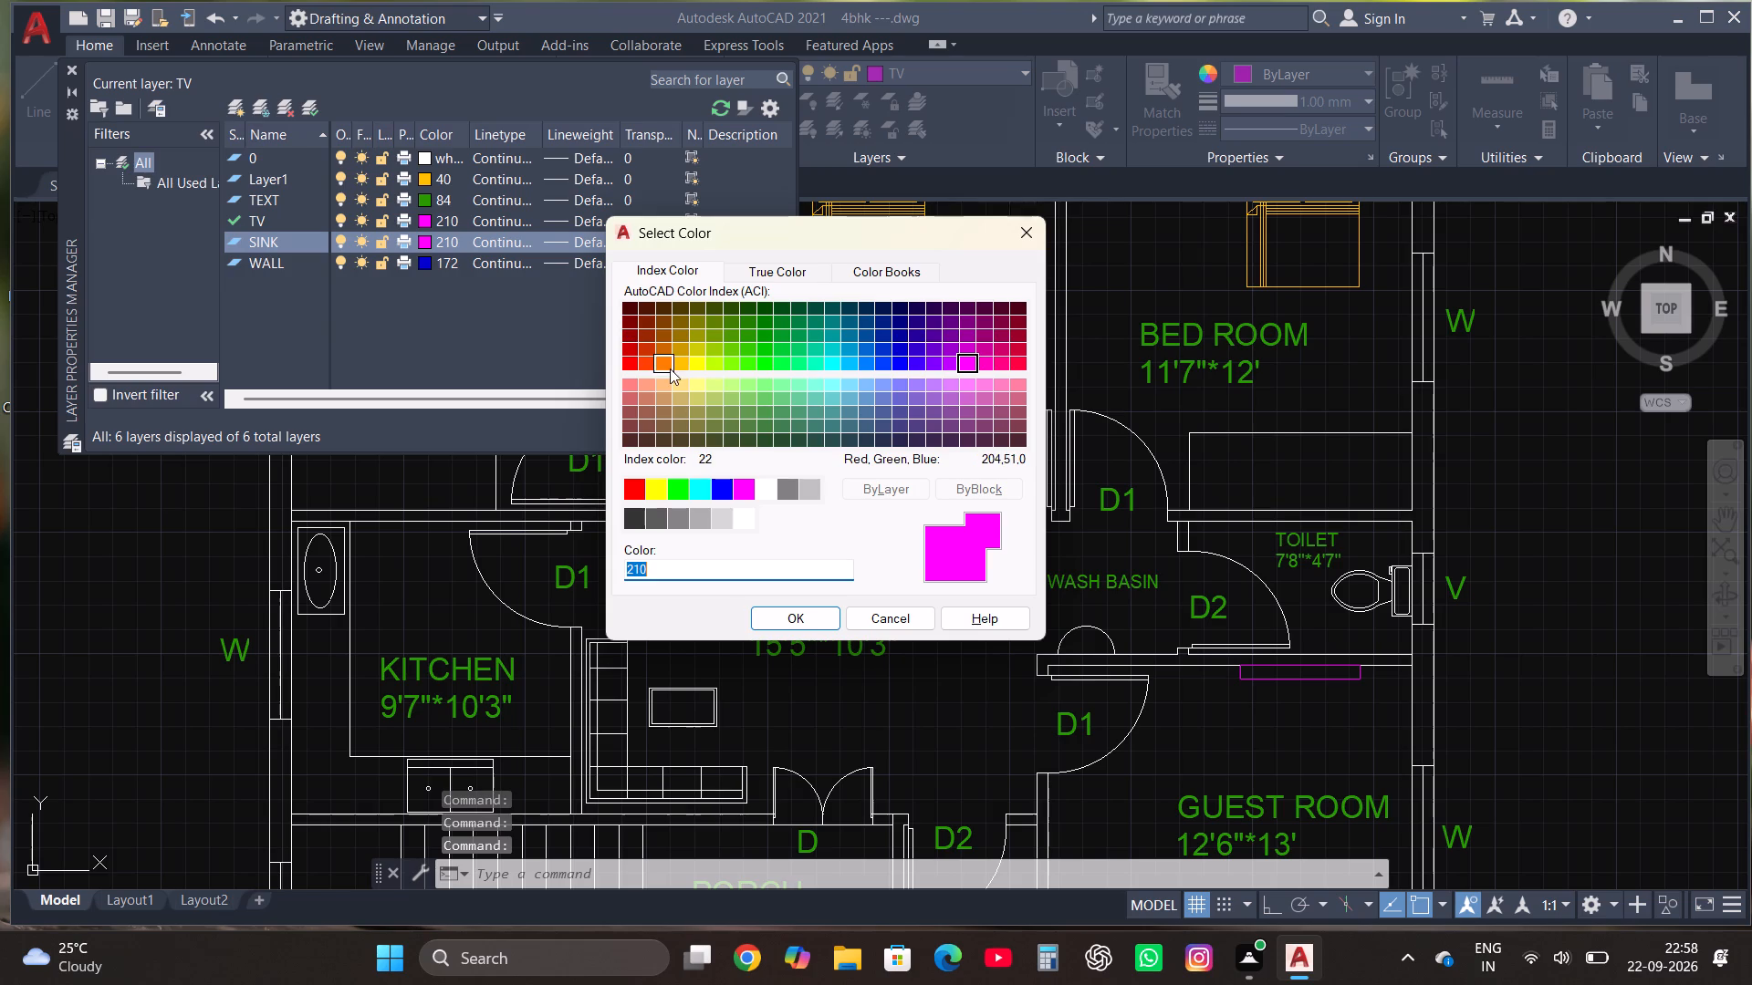
pyautogui.click(1012, 348)
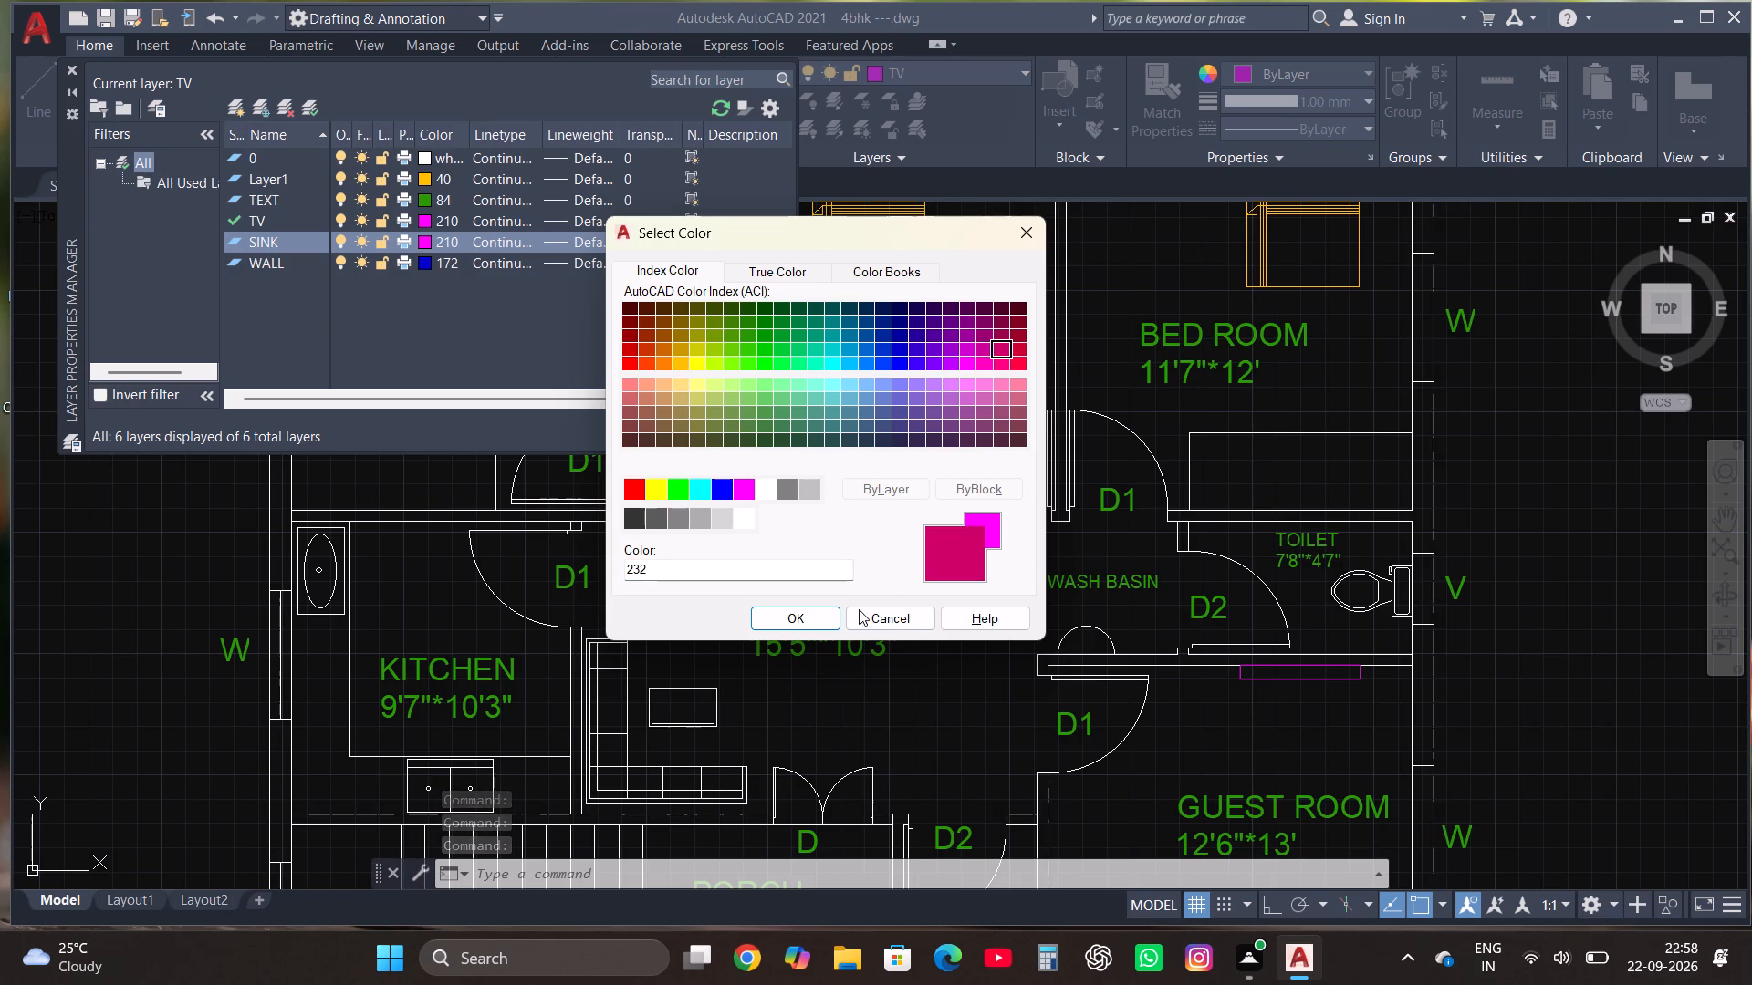
pyautogui.click(1017, 350)
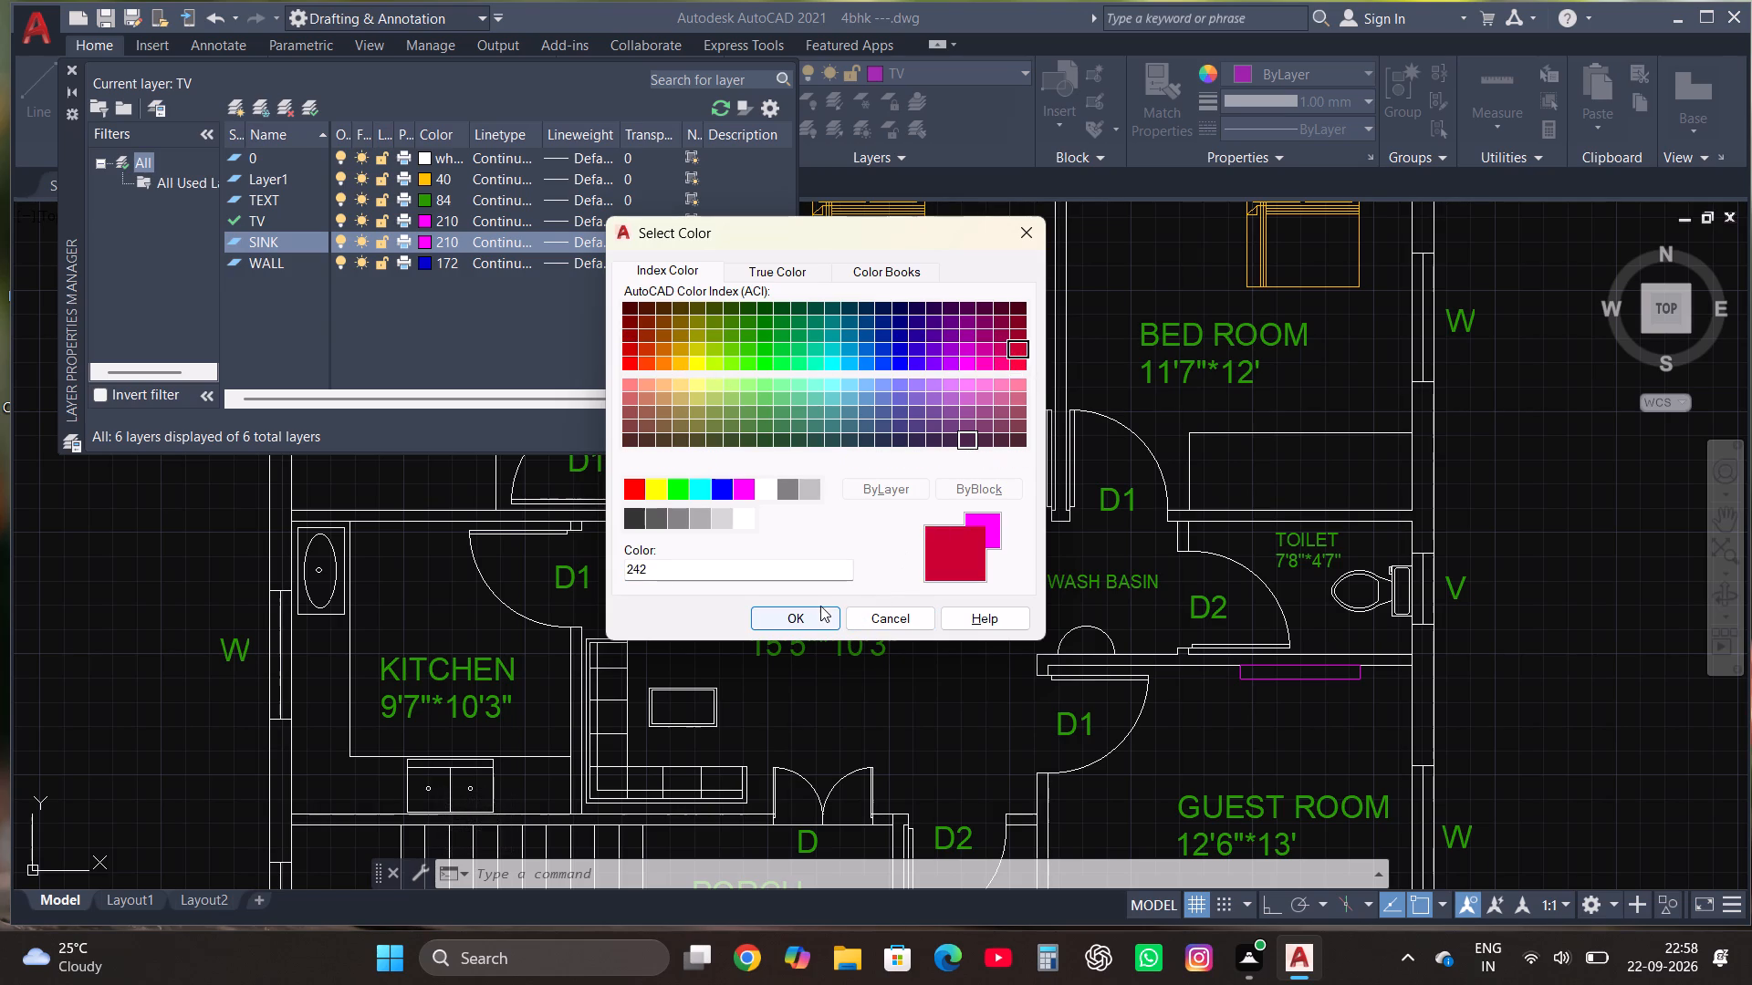
pyautogui.click(775, 618)
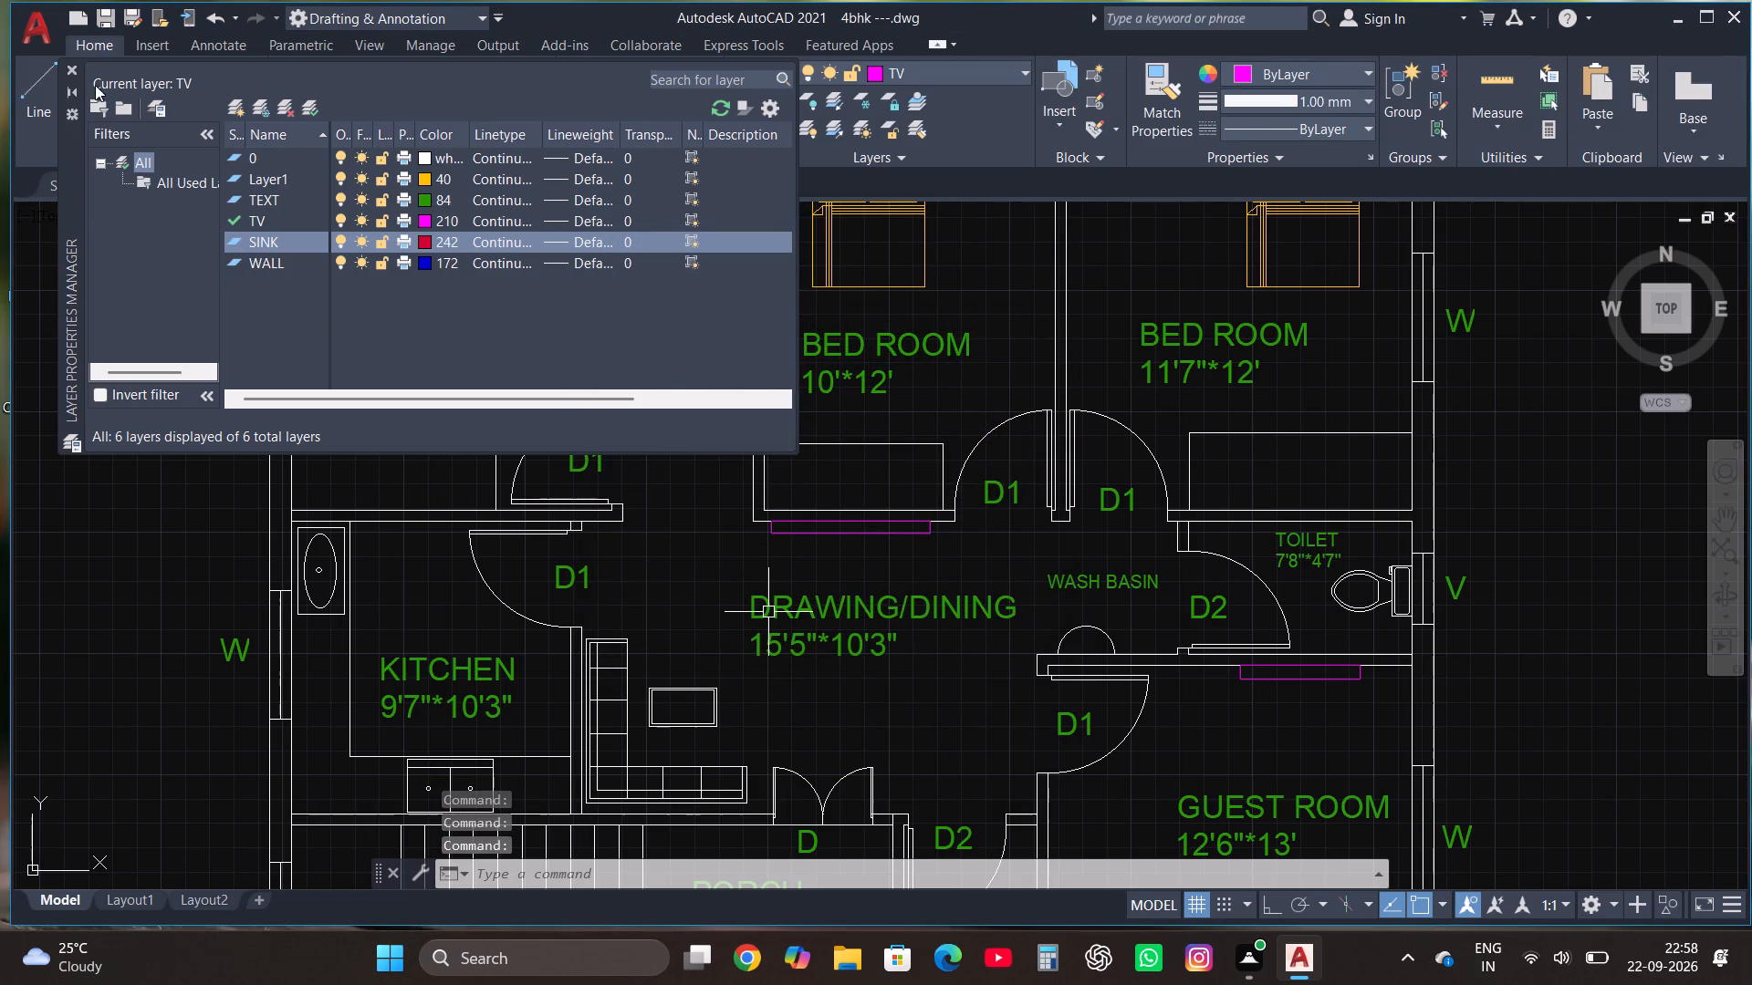
pyautogui.click(71, 70)
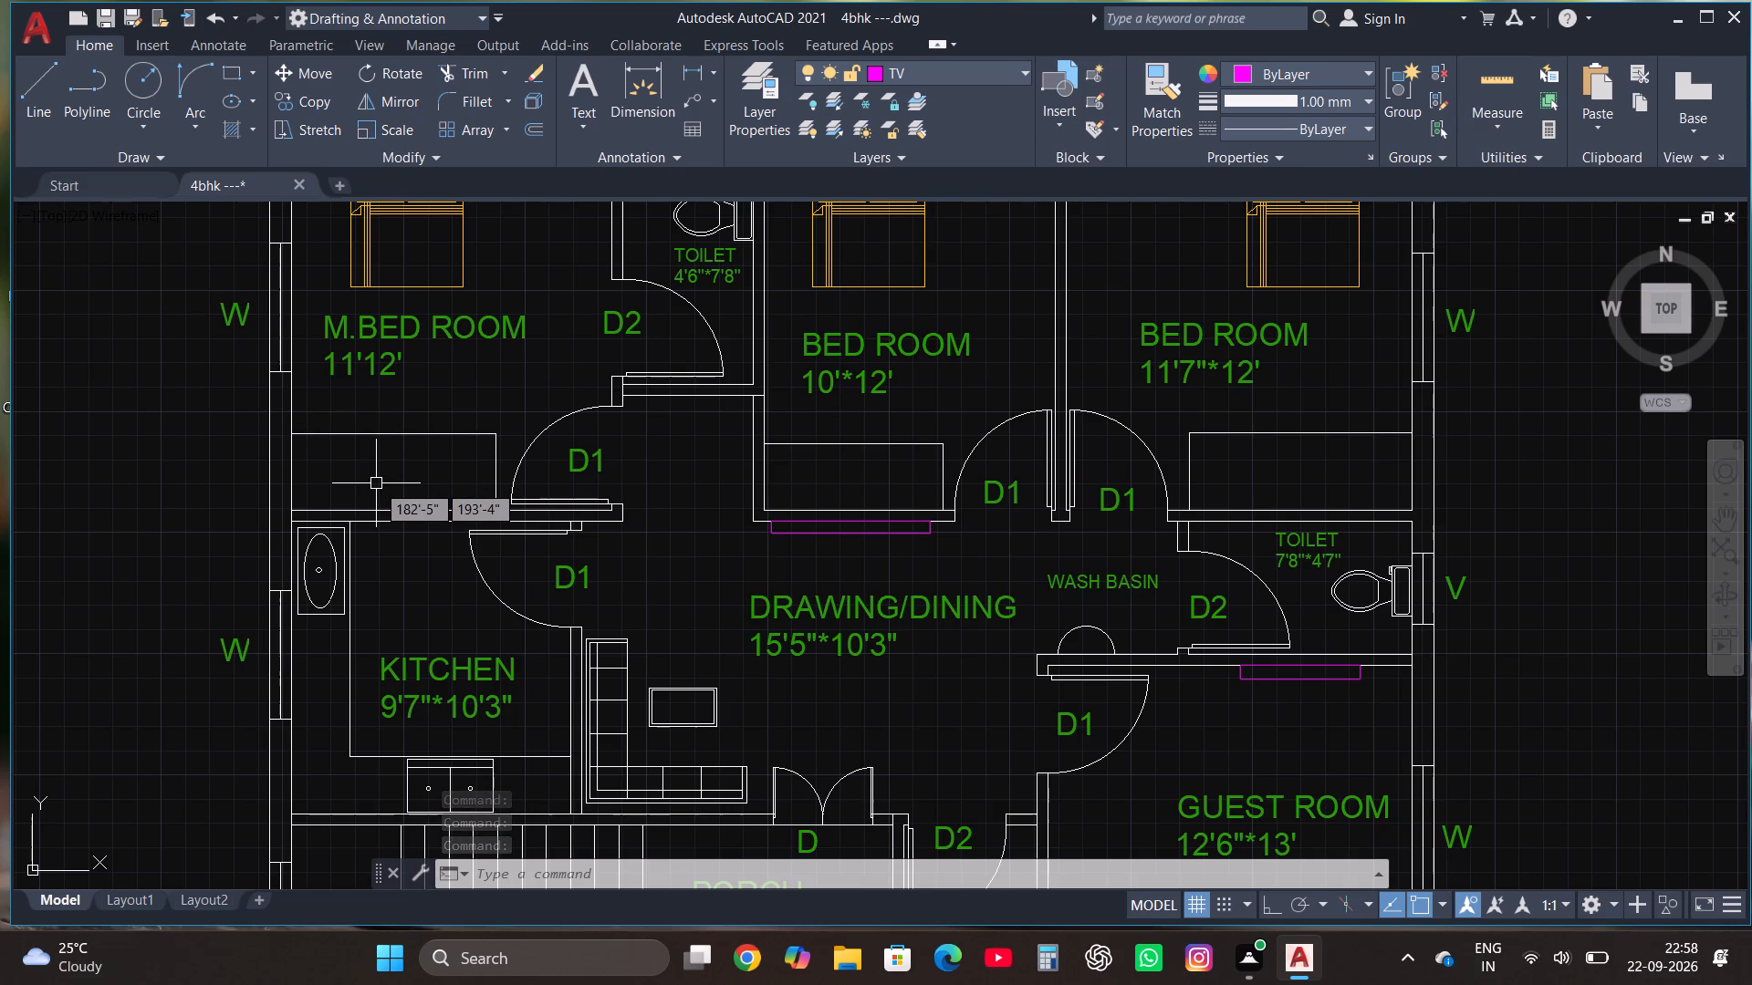
# Assign the kitchen sink's rectangle, oval basin and drain circle to the SINK layer.
pyautogui.scroll(2, 308, 591)
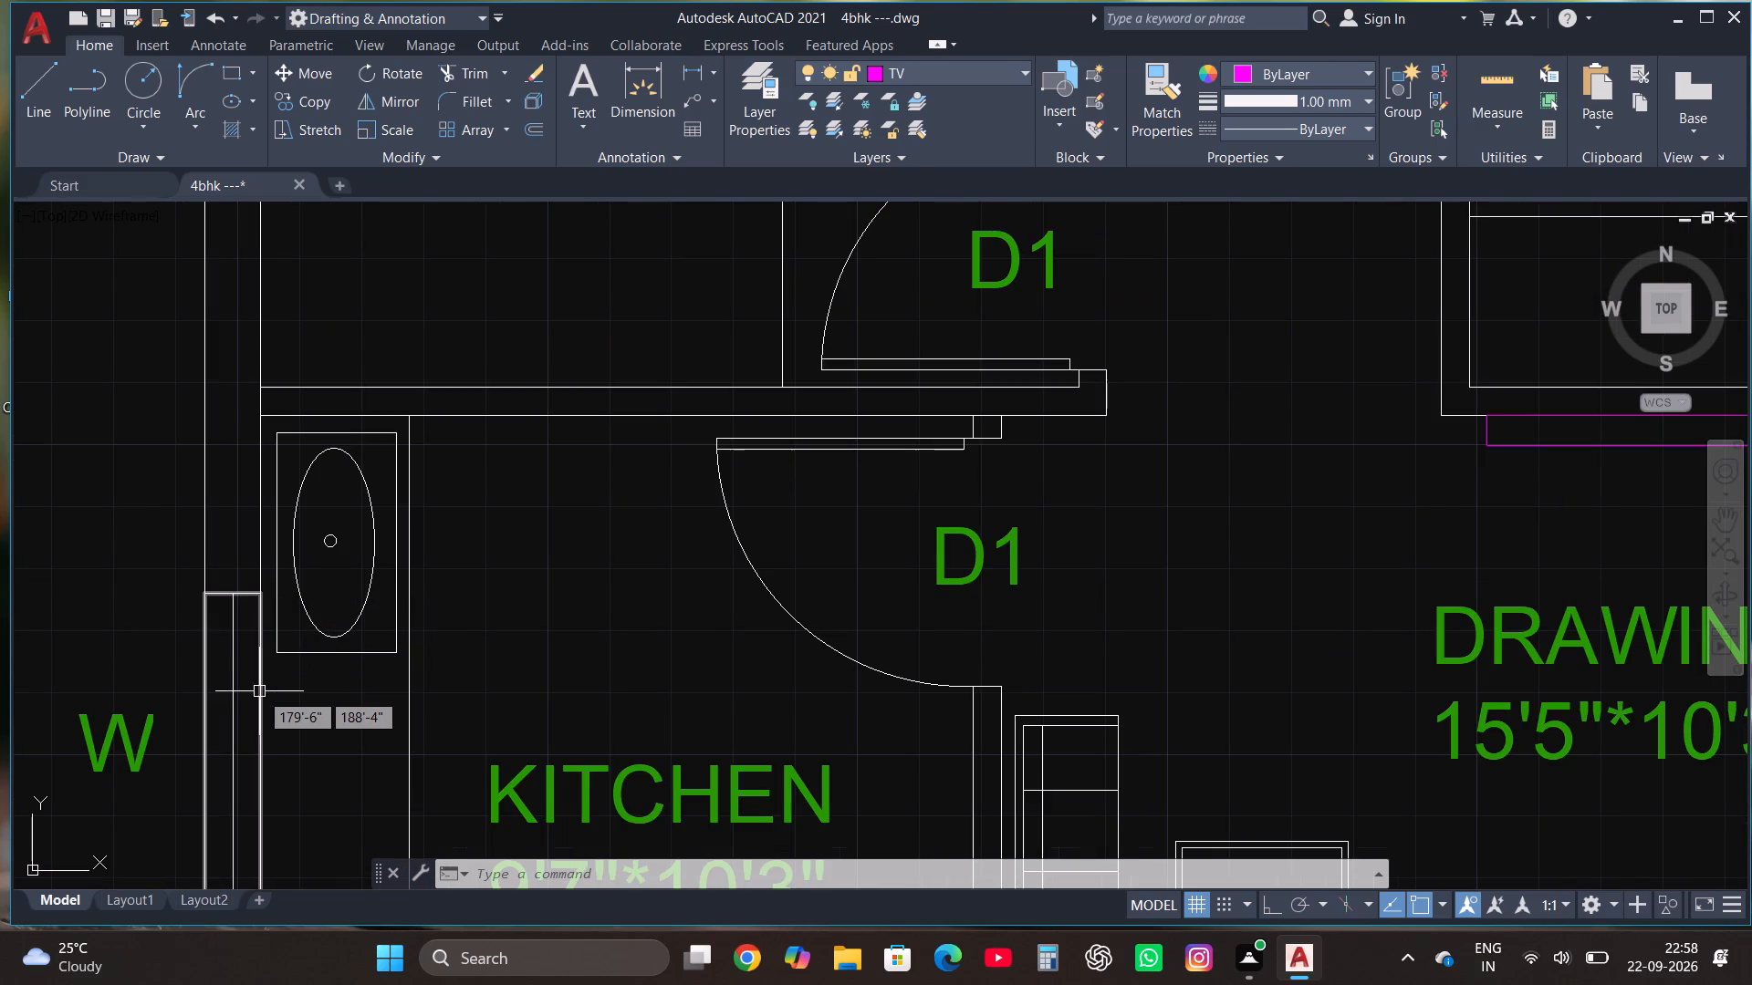
pyautogui.click(243, 696)
pyautogui.click(437, 429)
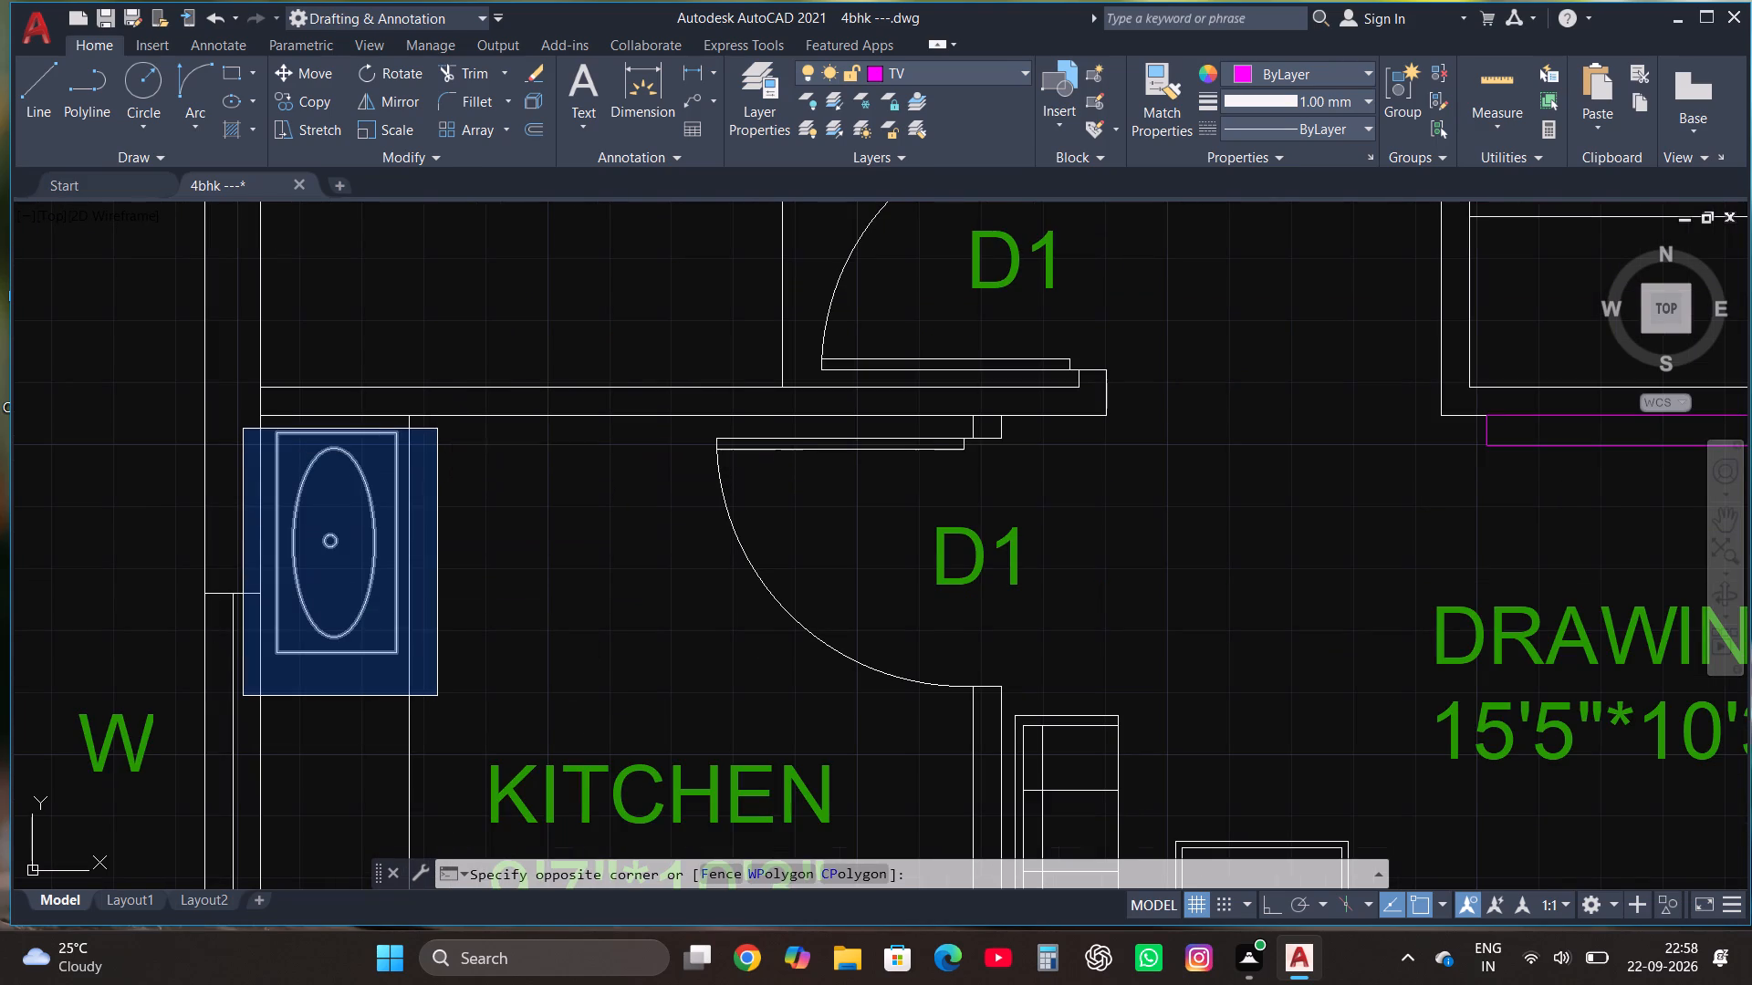
pyautogui.click(930, 74)
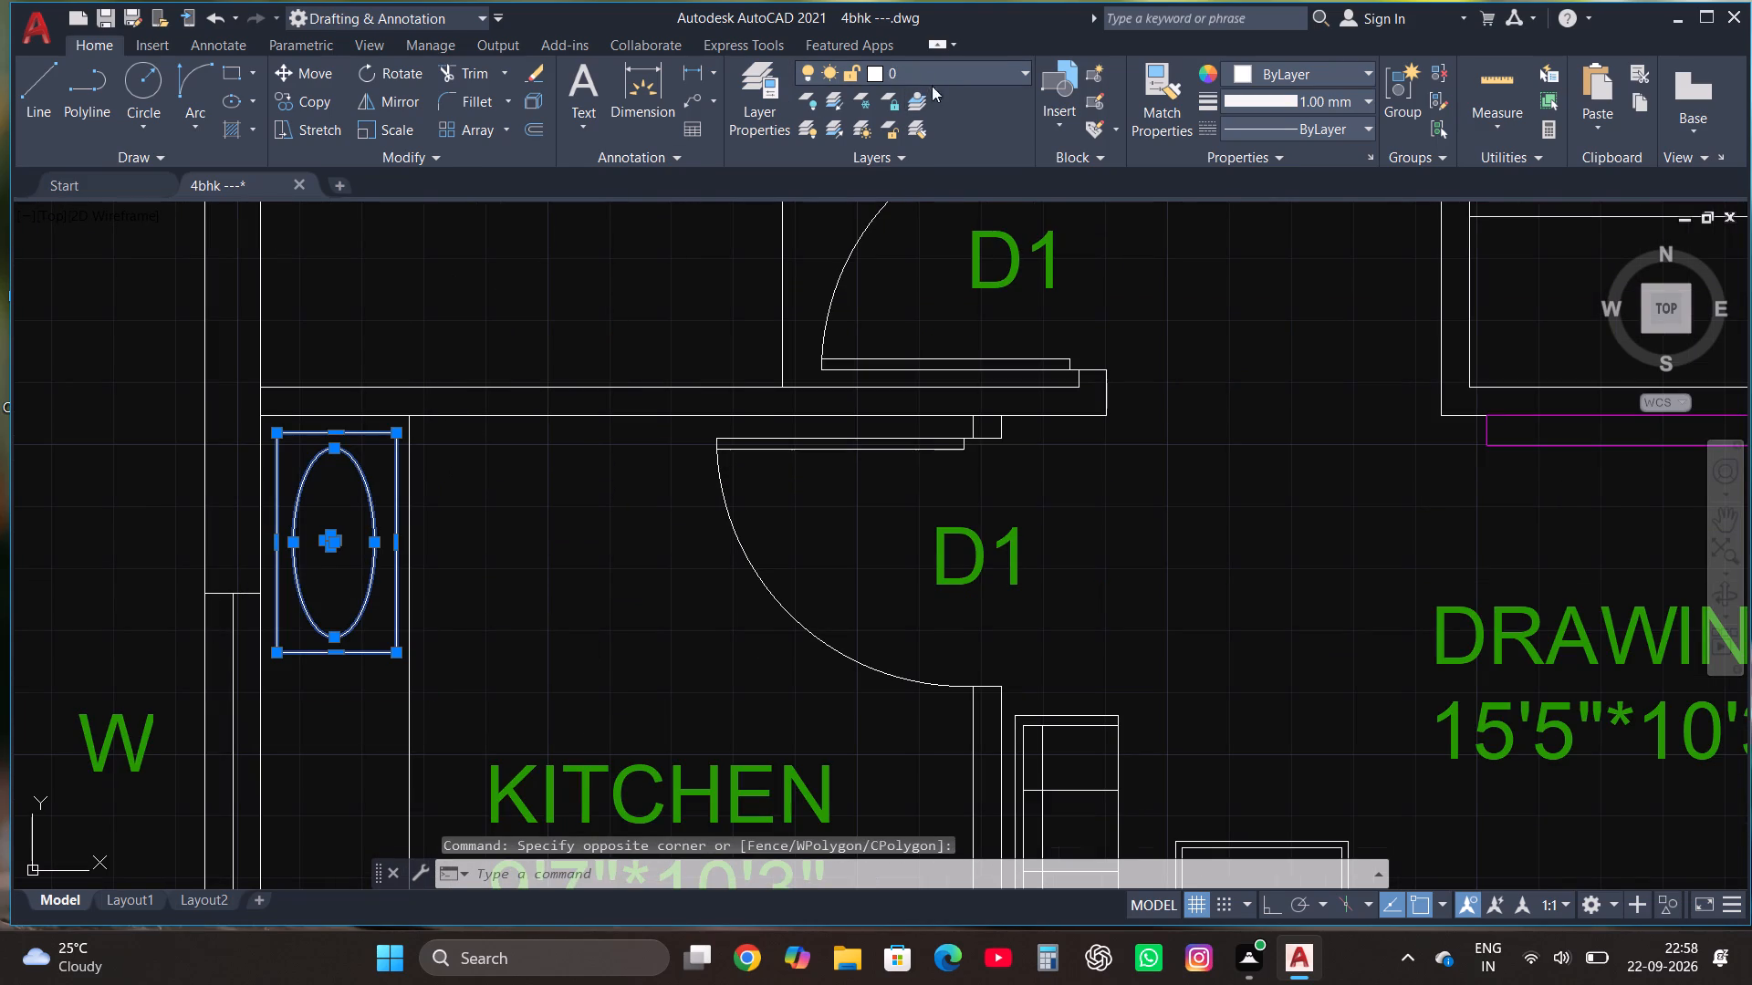
pyautogui.click(908, 155)
pyautogui.scroll(-1, 487, 485)
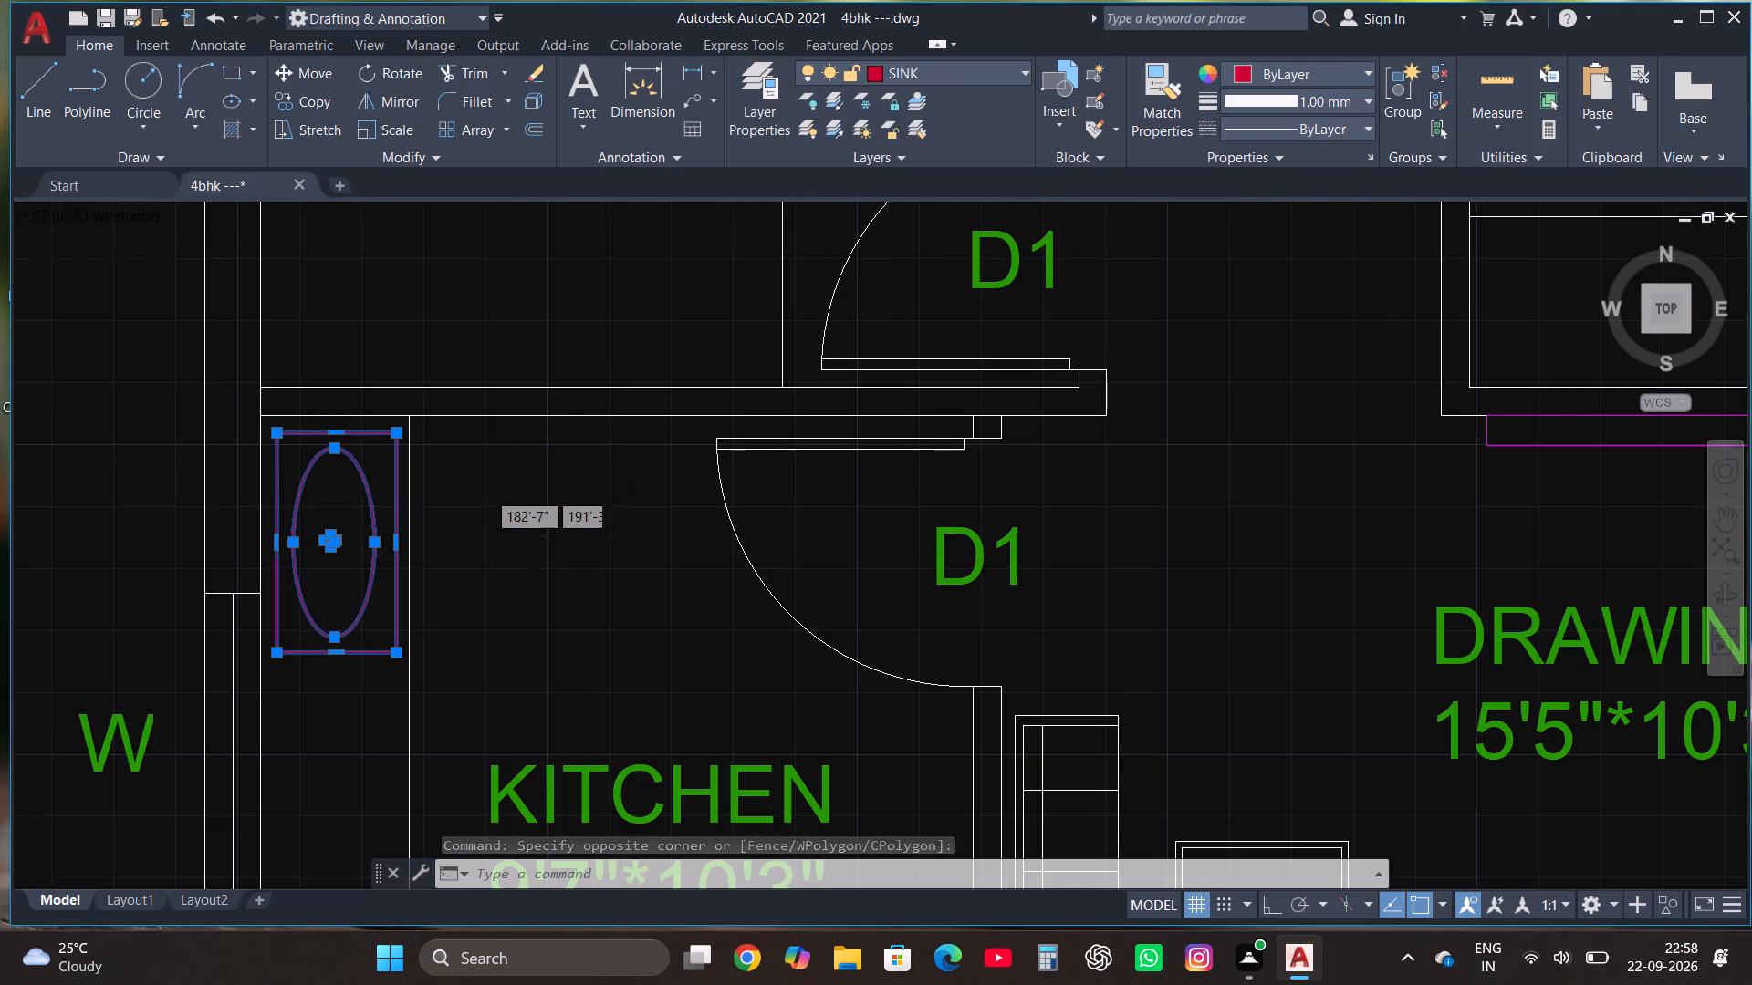
pyautogui.press('Escape')
# Assign the D1 label at the kitchen door to the SINK layer.
pyautogui.scroll(-3, 381, 519)
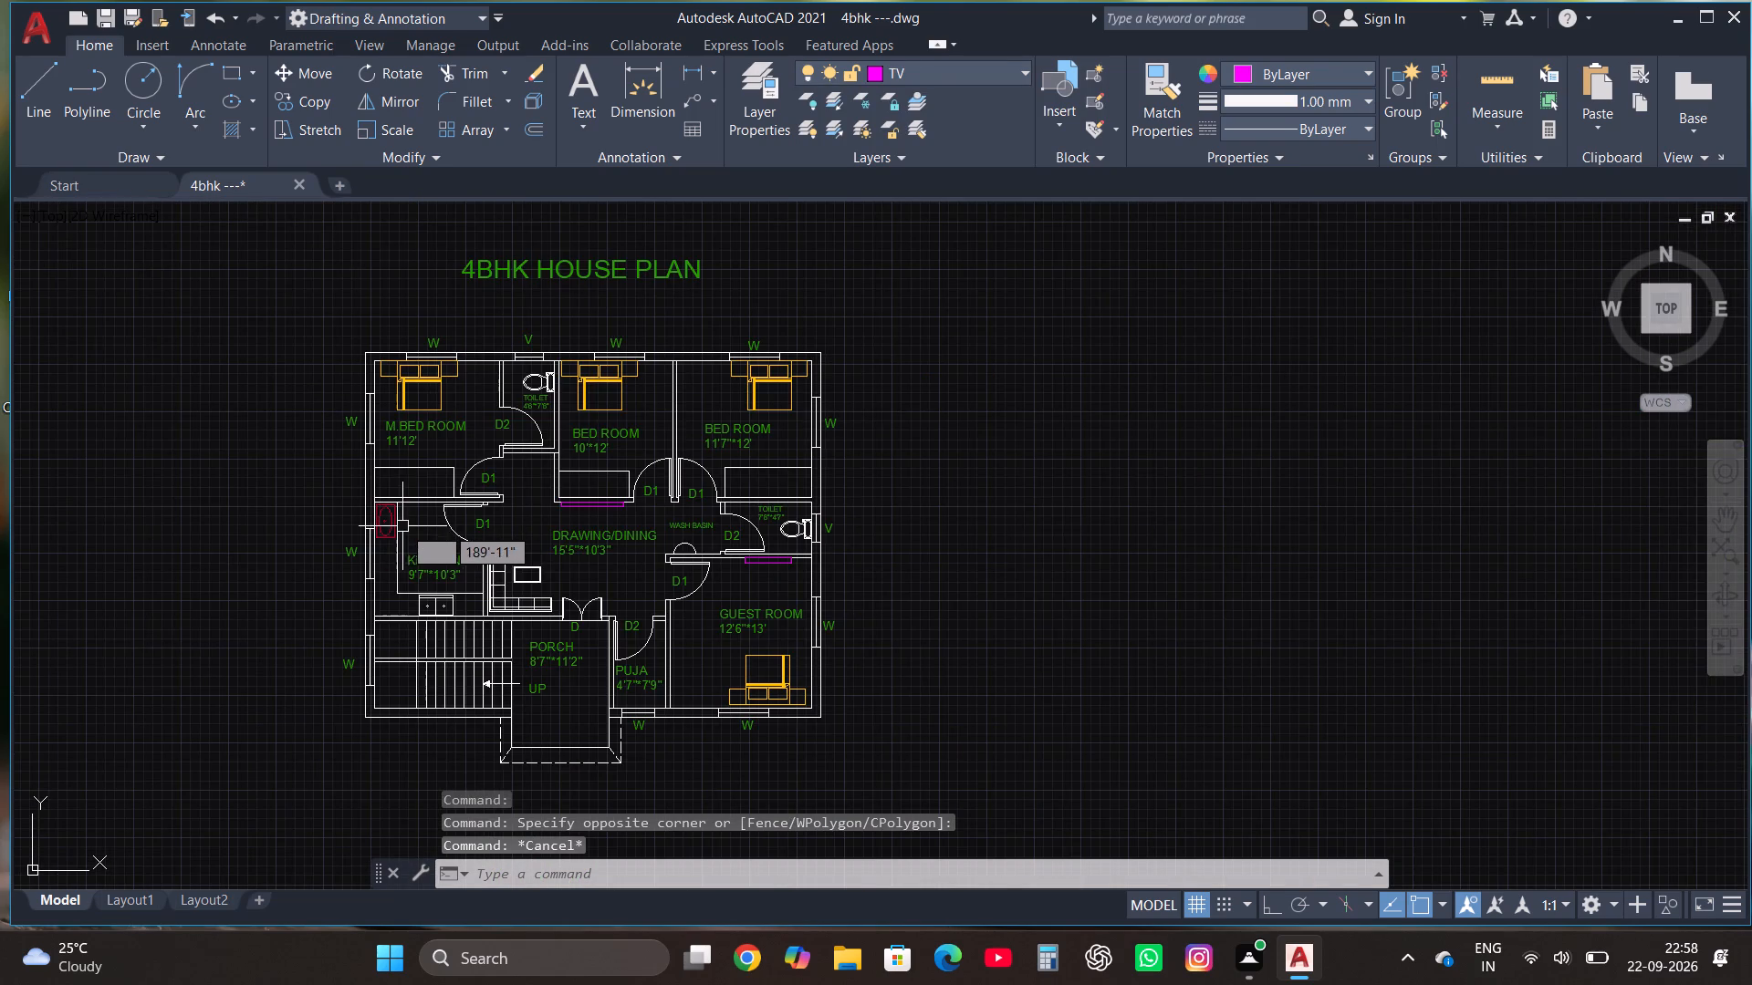
pyautogui.scroll(2, 499, 534)
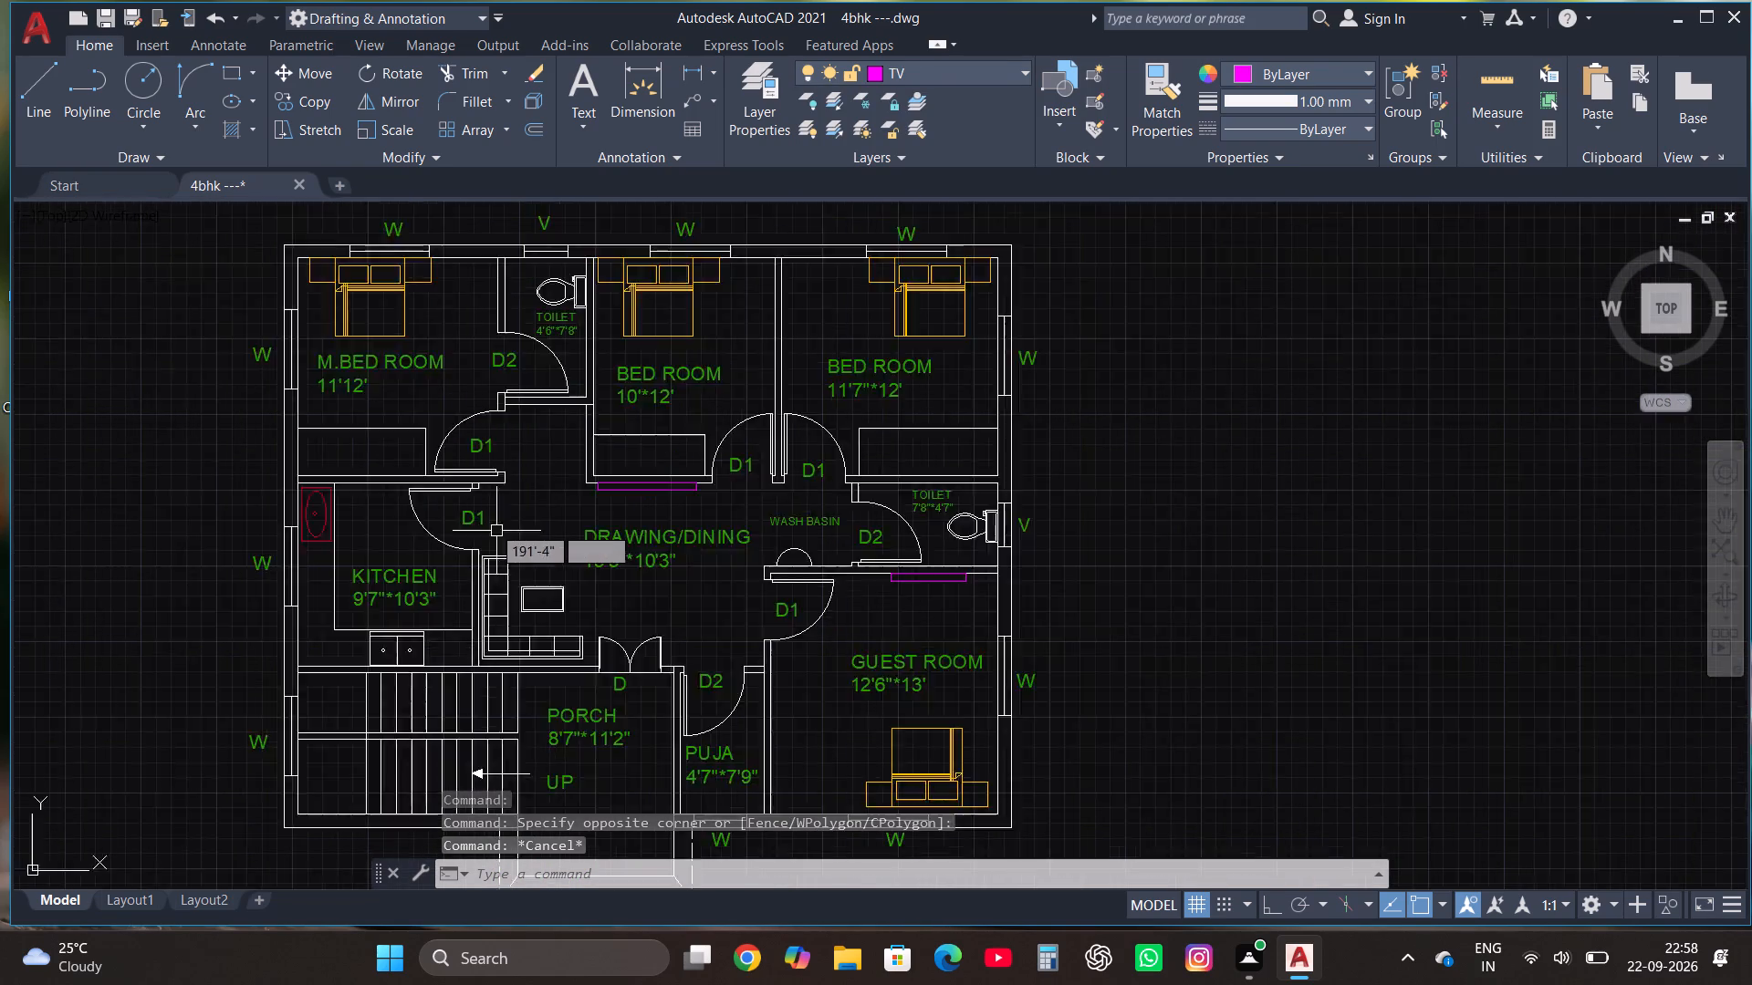
pyautogui.scroll(1, 489, 524)
pyautogui.click(447, 506)
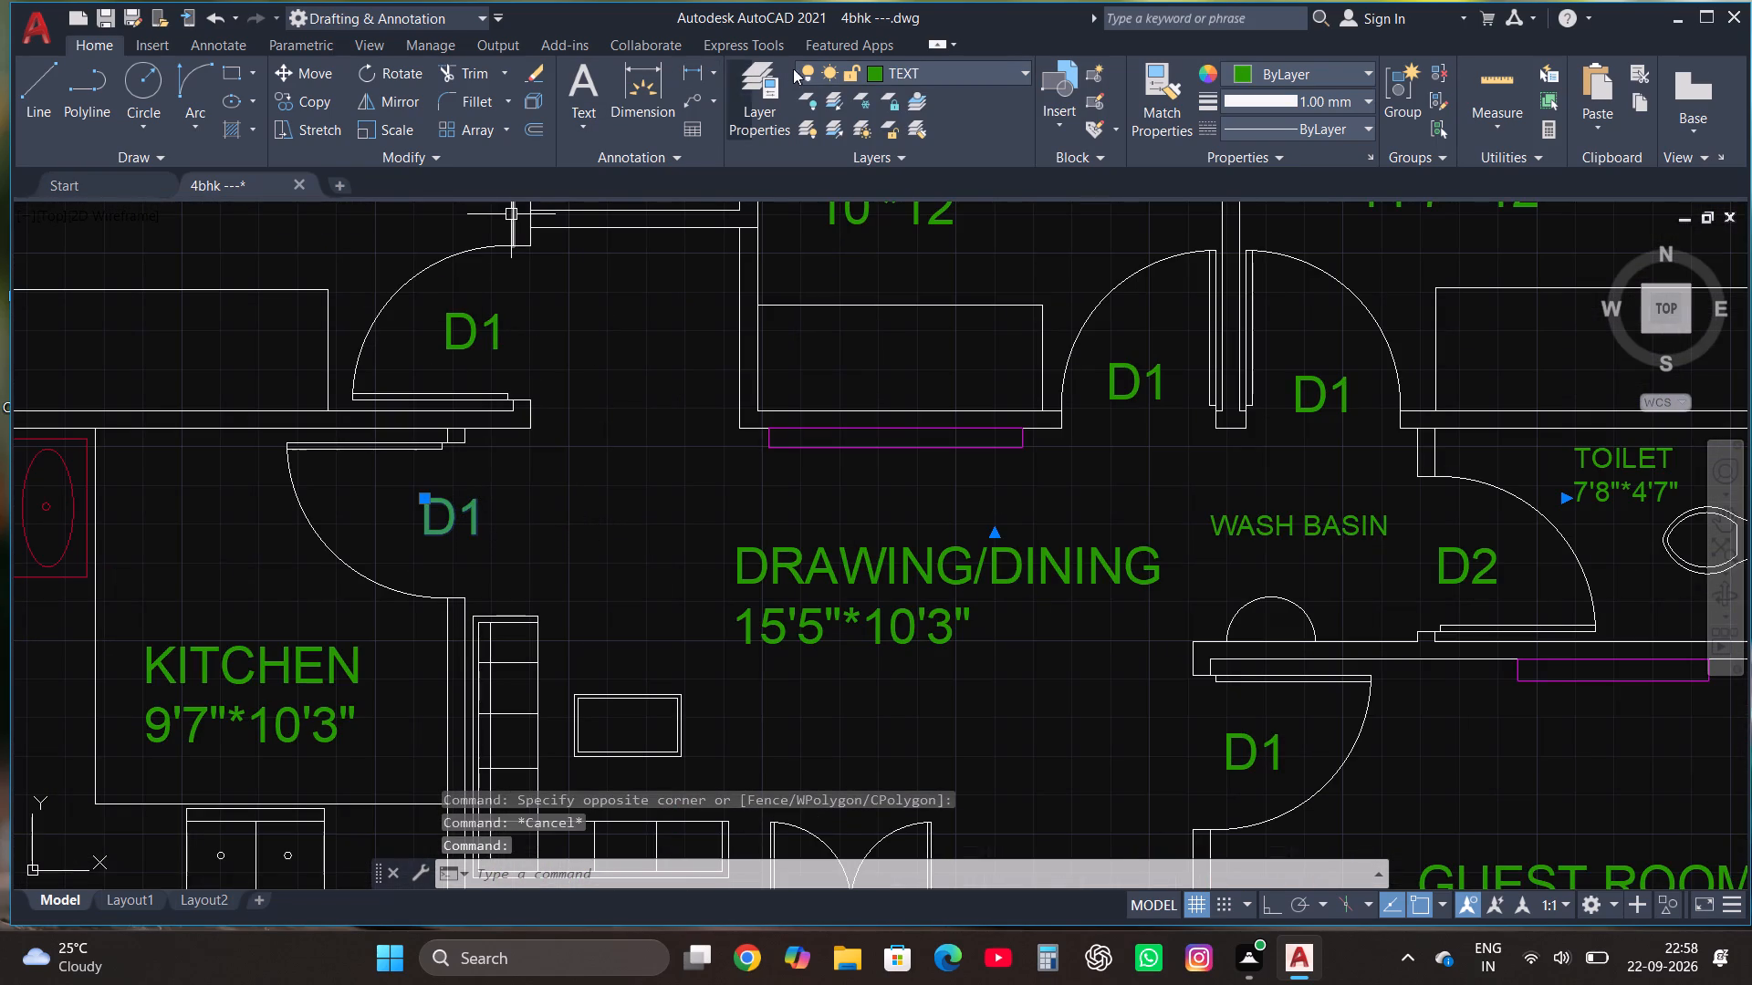
pyautogui.click(892, 66)
pyautogui.click(917, 160)
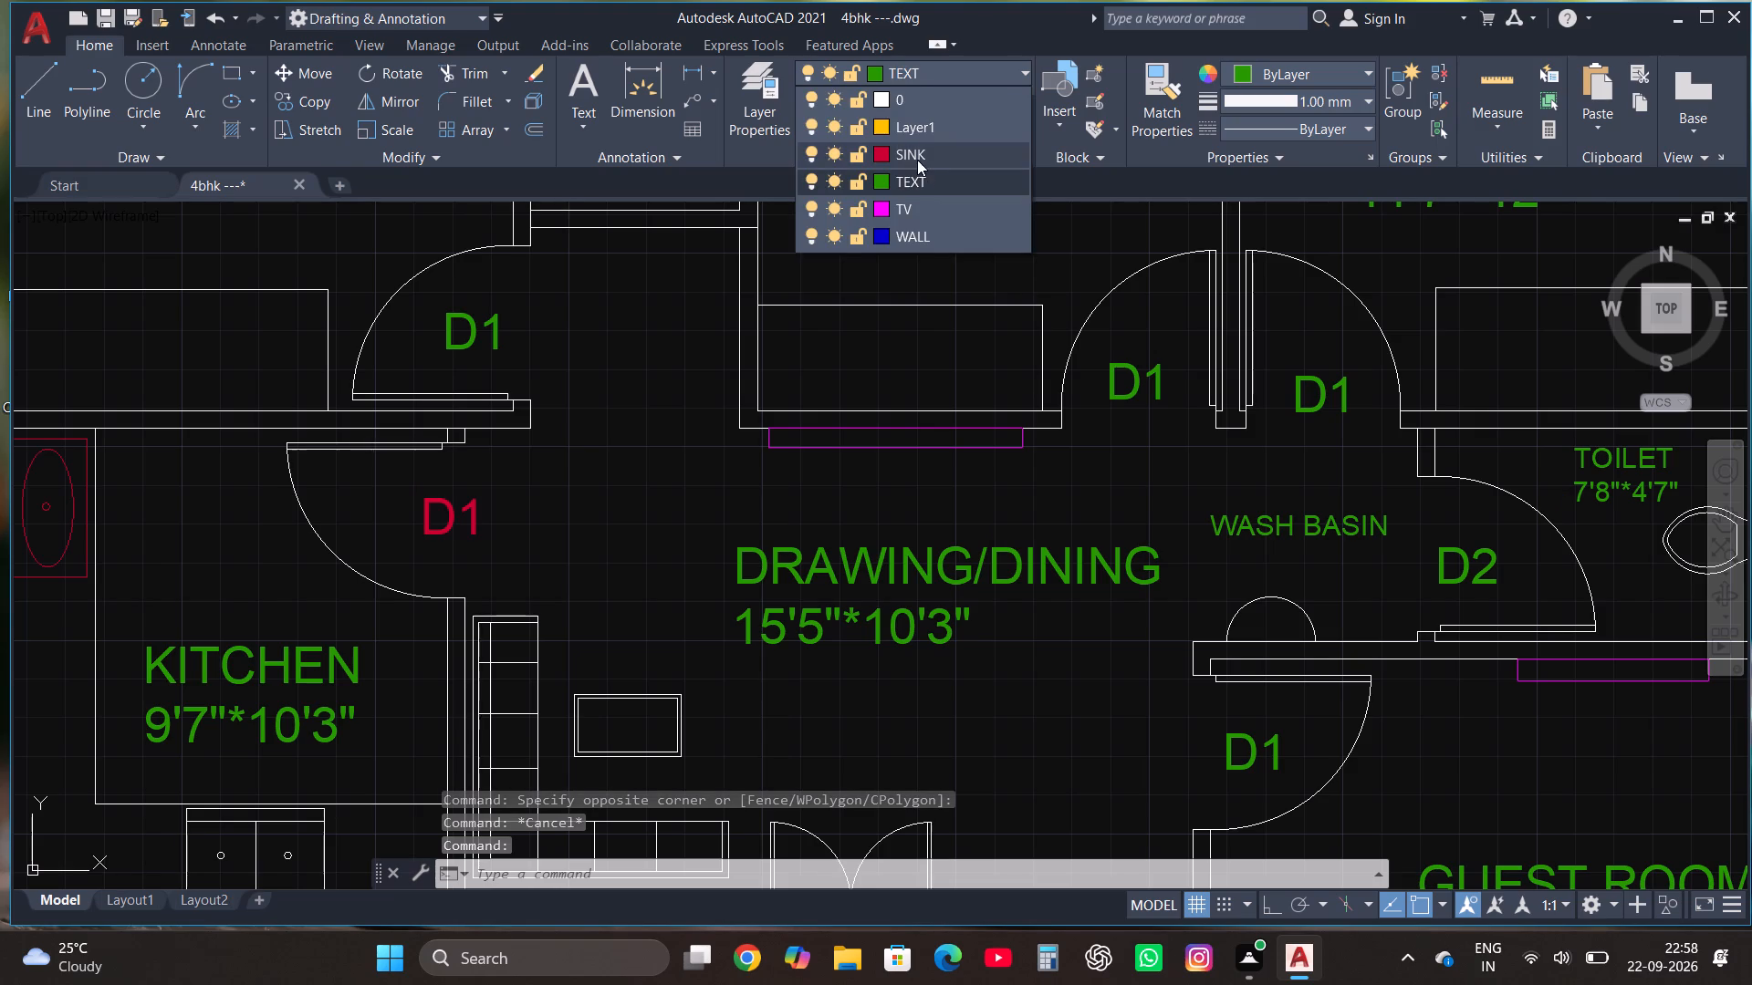
# Assign the D1 labels at the M.BED ROOM door and the two BED ROOM doors to the SINK layer.
pyautogui.click(484, 343)
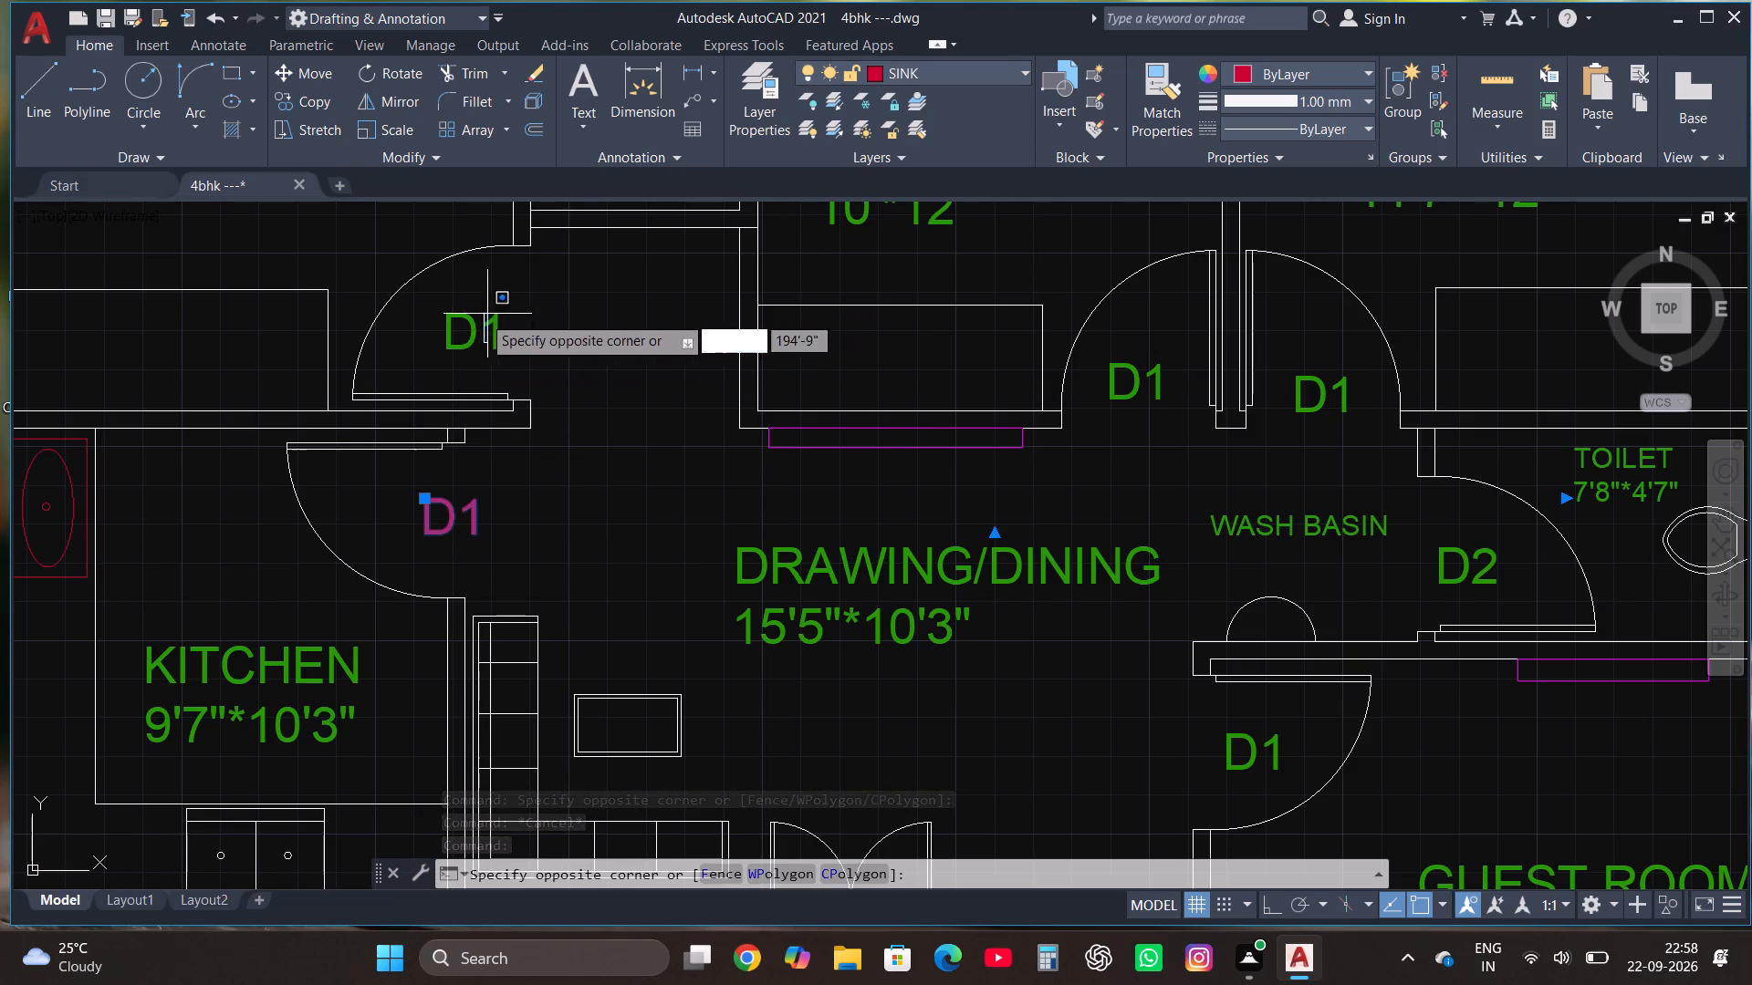
pyautogui.click(430, 331)
pyautogui.click(941, 73)
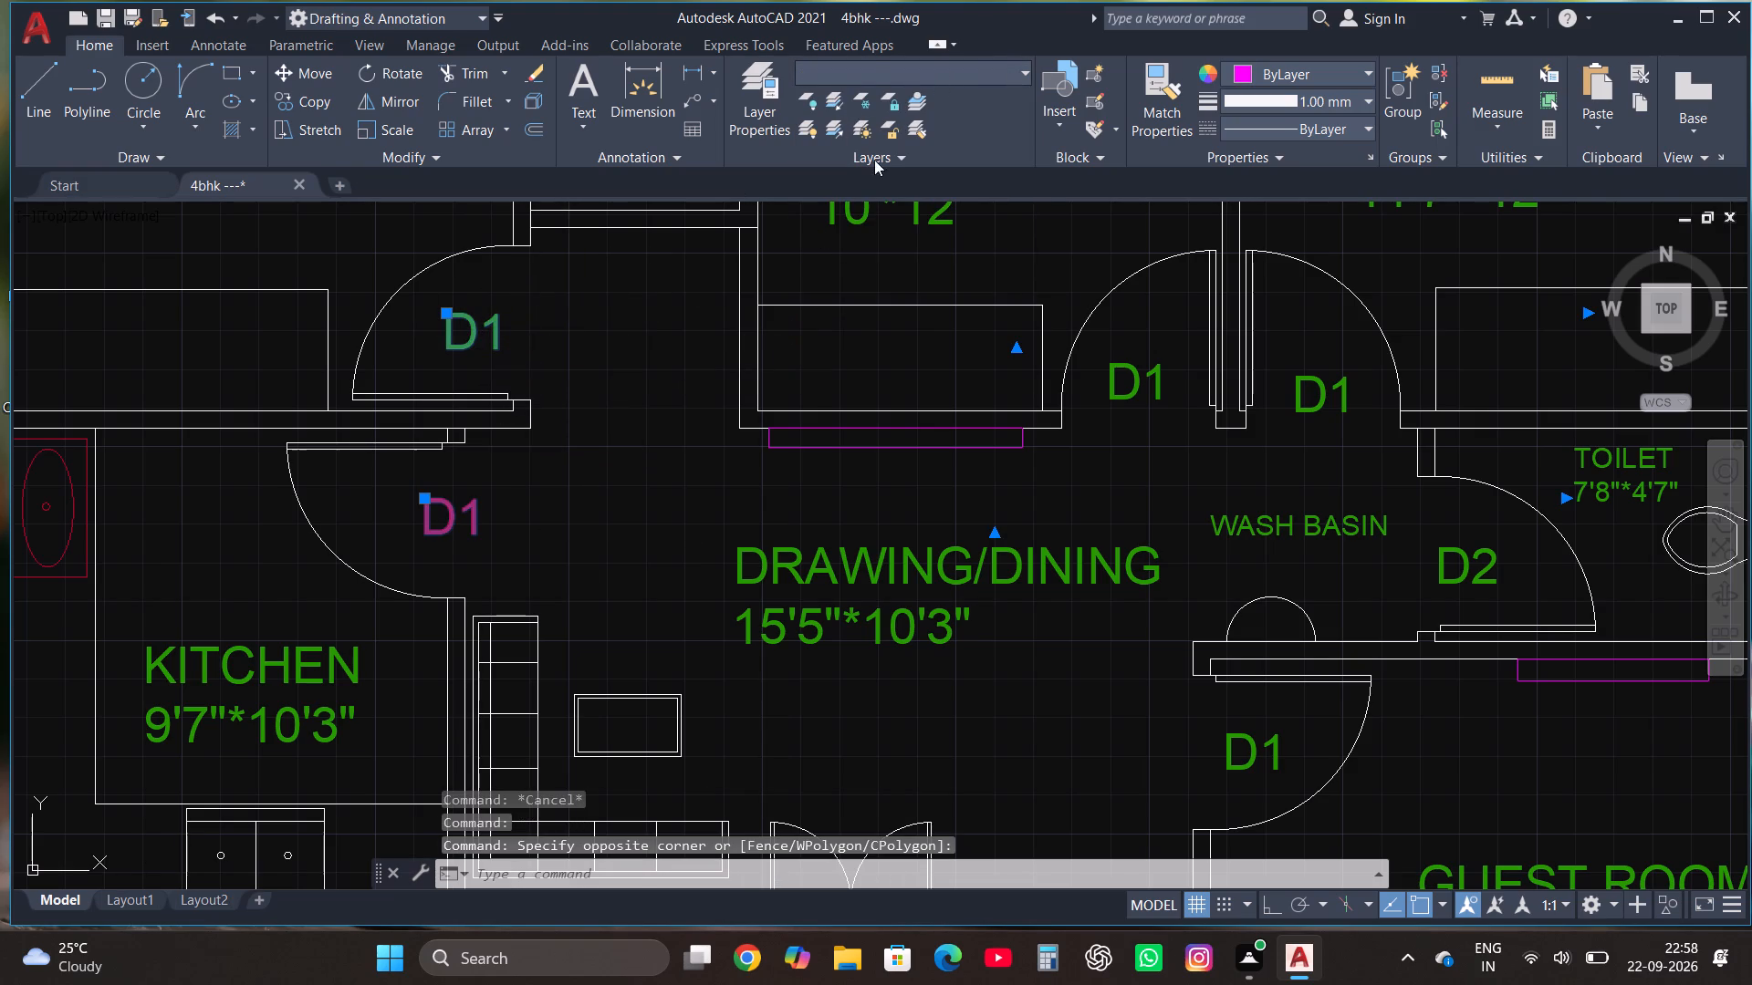
pyautogui.click(909, 150)
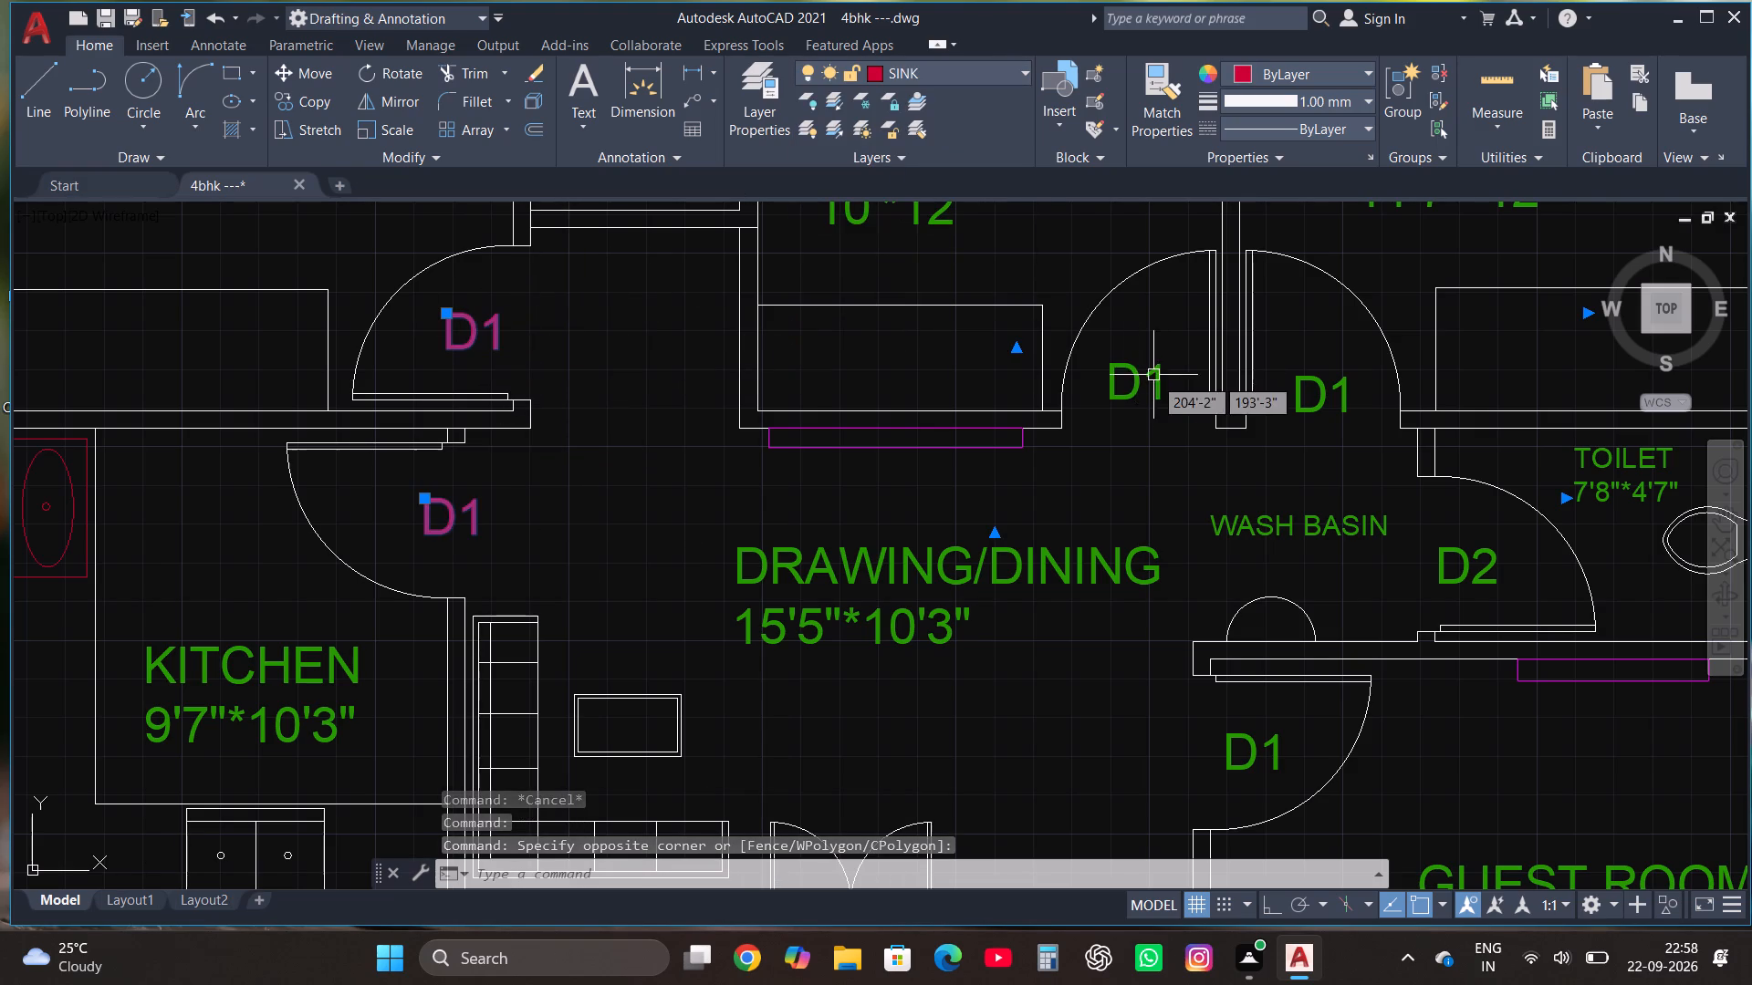
pyautogui.click(1138, 389)
pyautogui.click(940, 74)
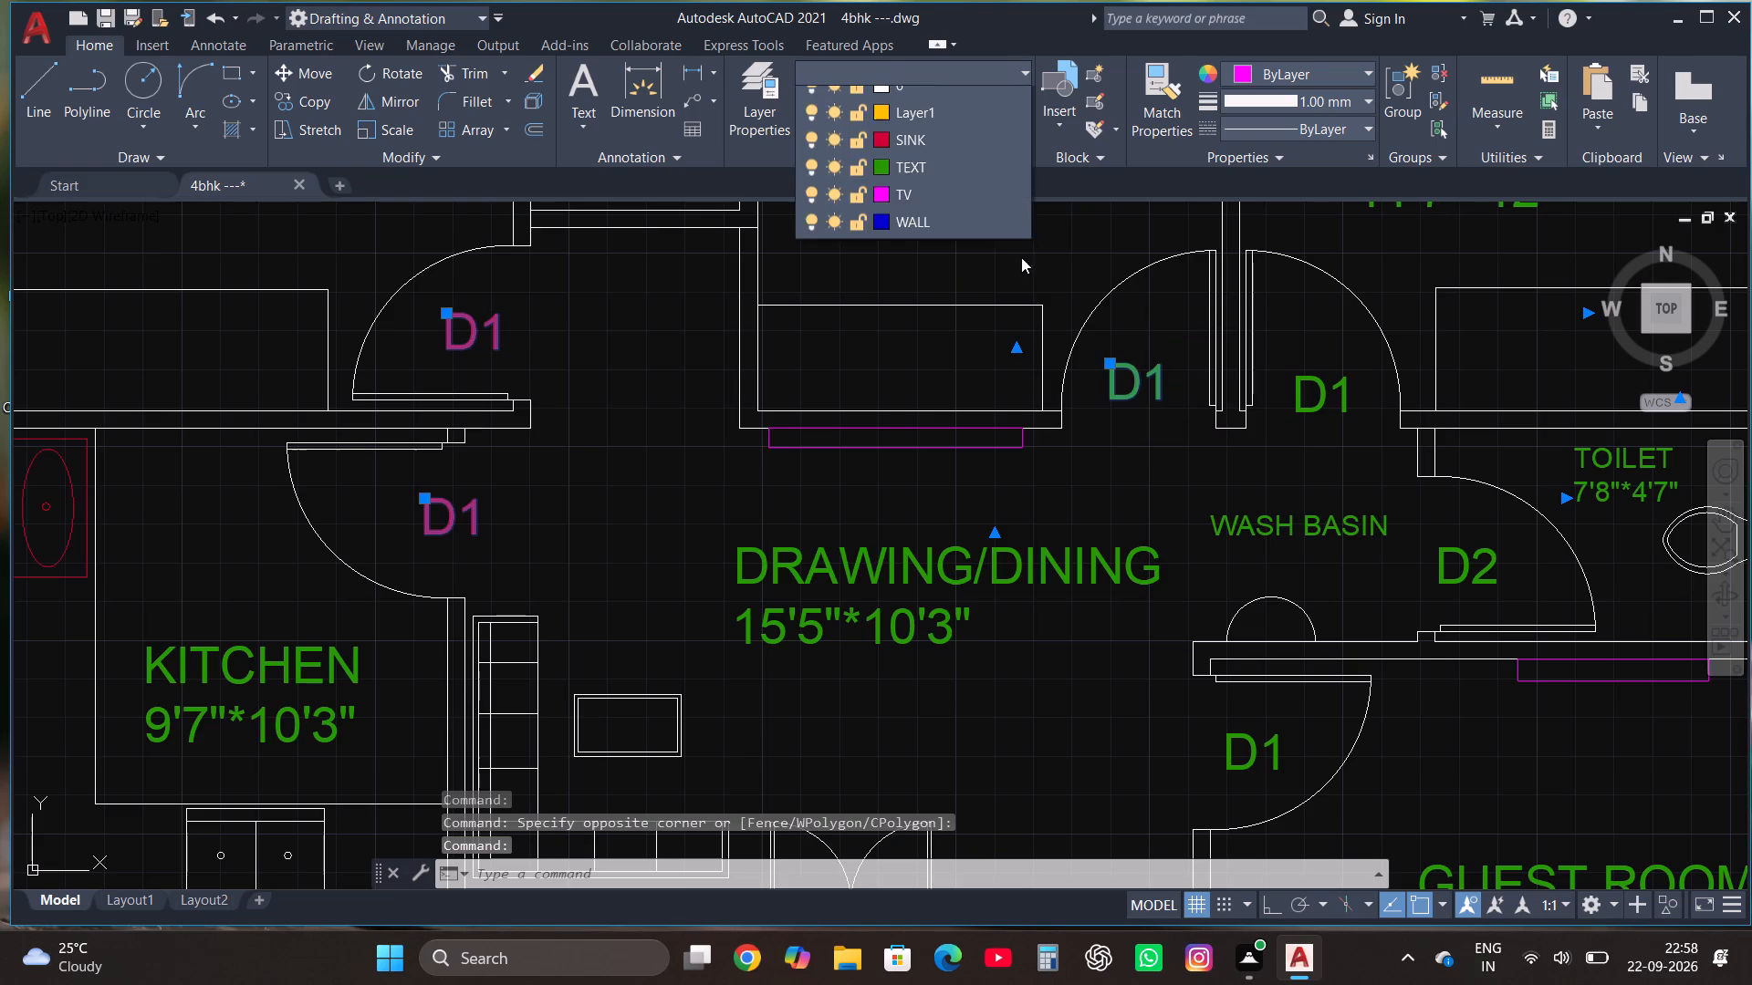
pyautogui.click(902, 155)
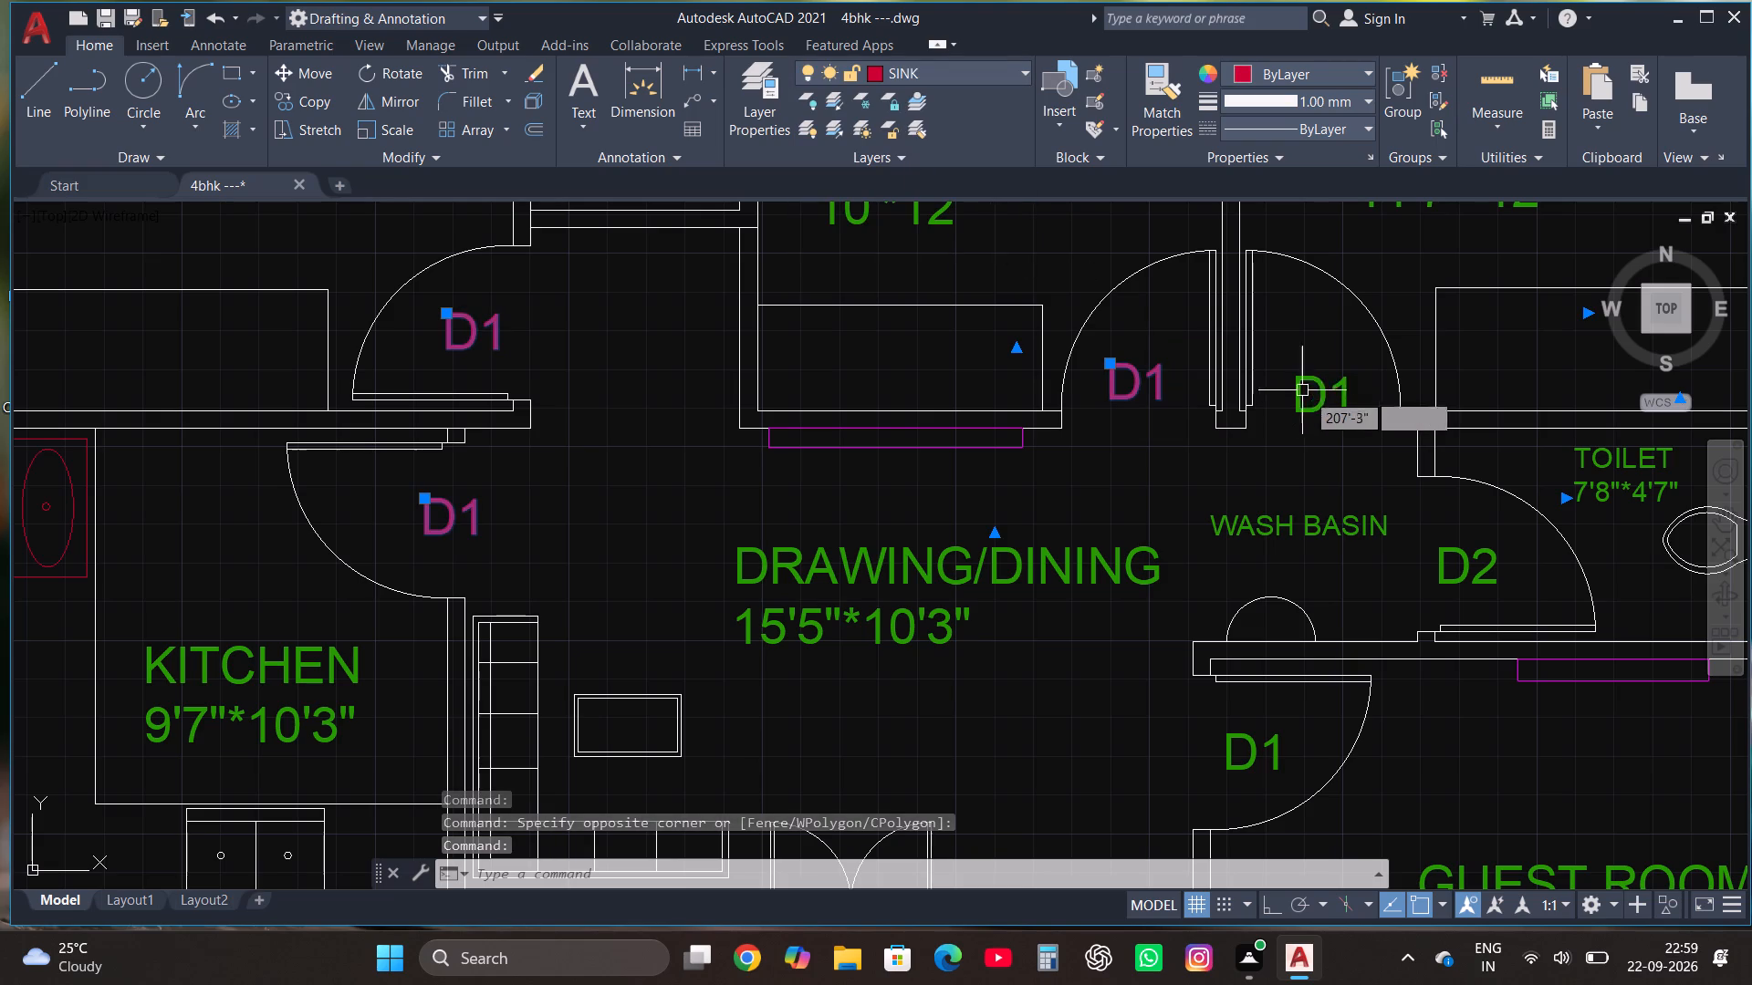
pyautogui.click(1298, 384)
pyautogui.click(923, 78)
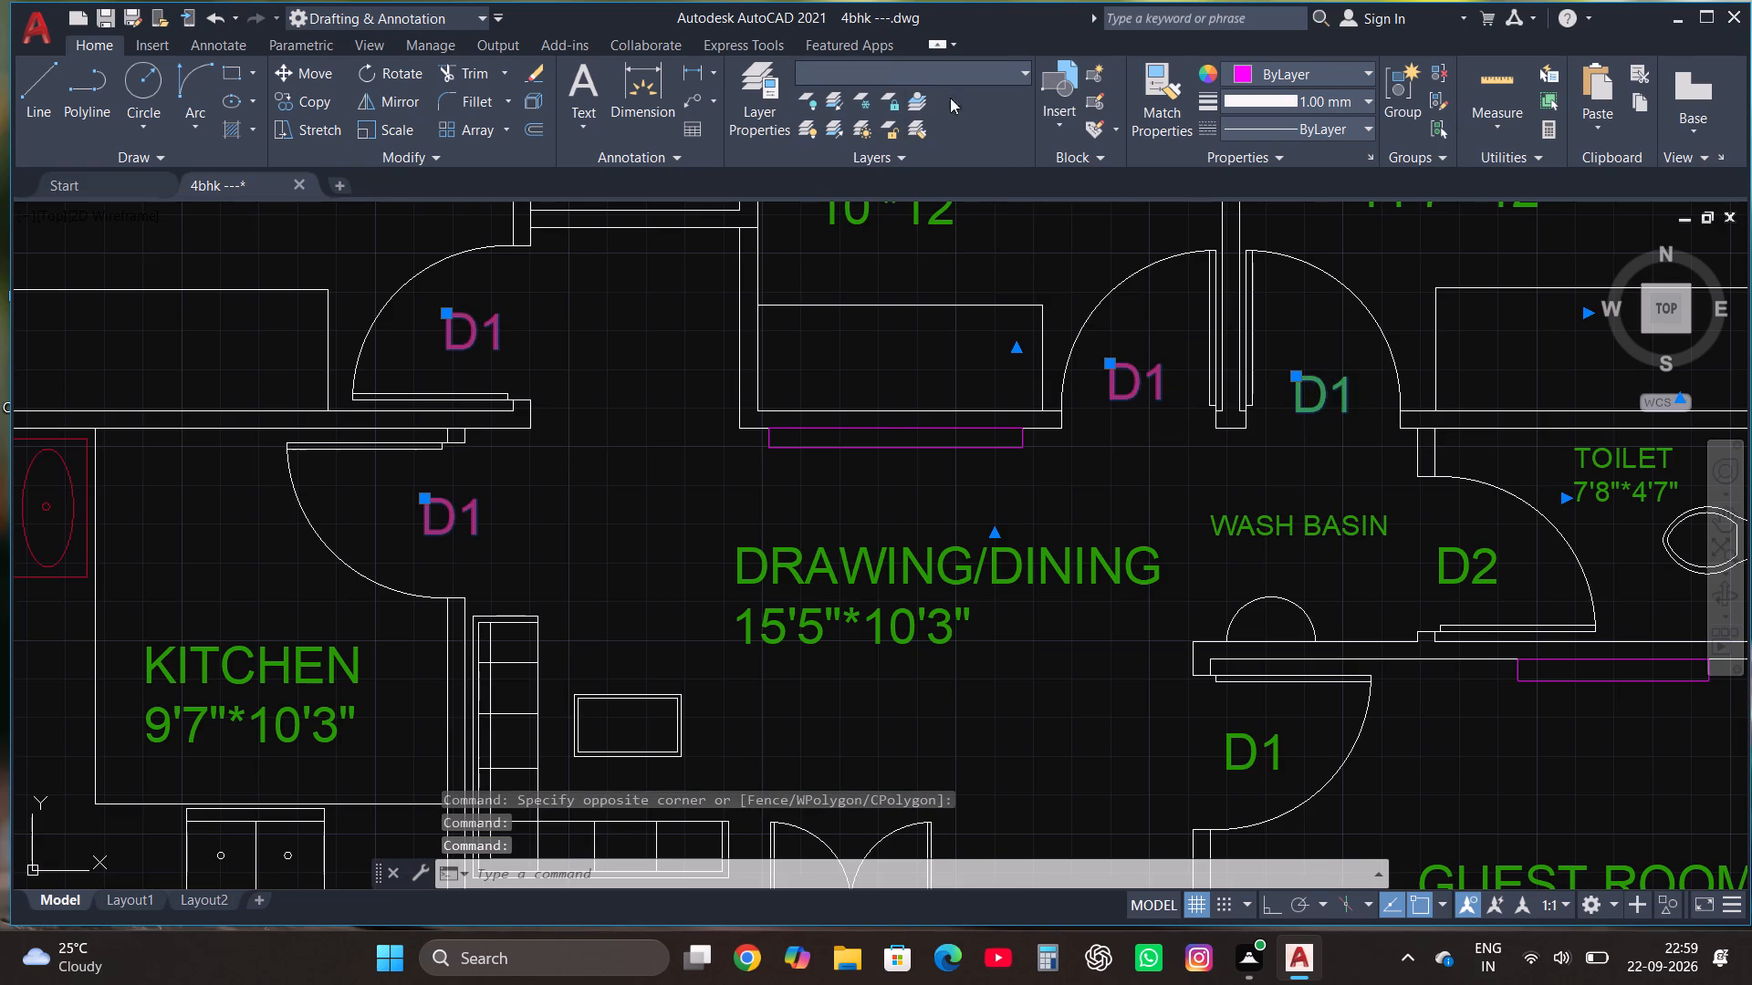
pyautogui.click(919, 147)
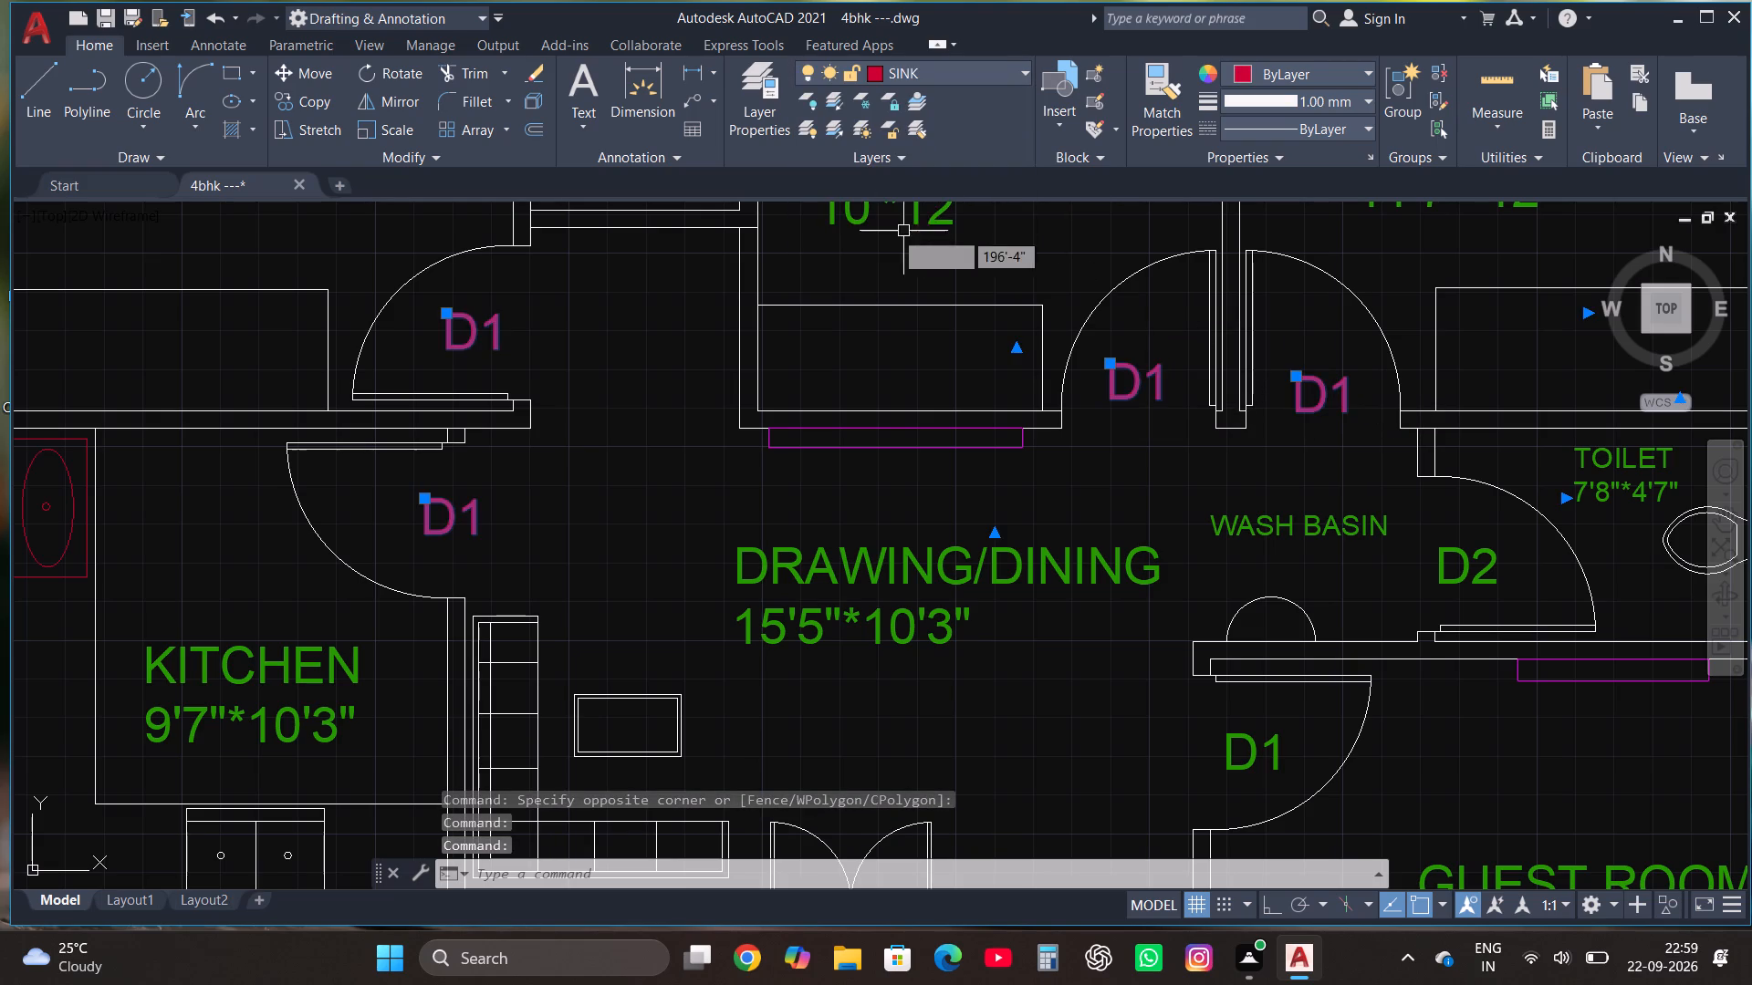
# Assign the D2 label at the M.BED ROOM's toilet door to the SINK layer.
pyautogui.scroll(-3, 877, 472)
pyautogui.scroll(2, 845, 302)
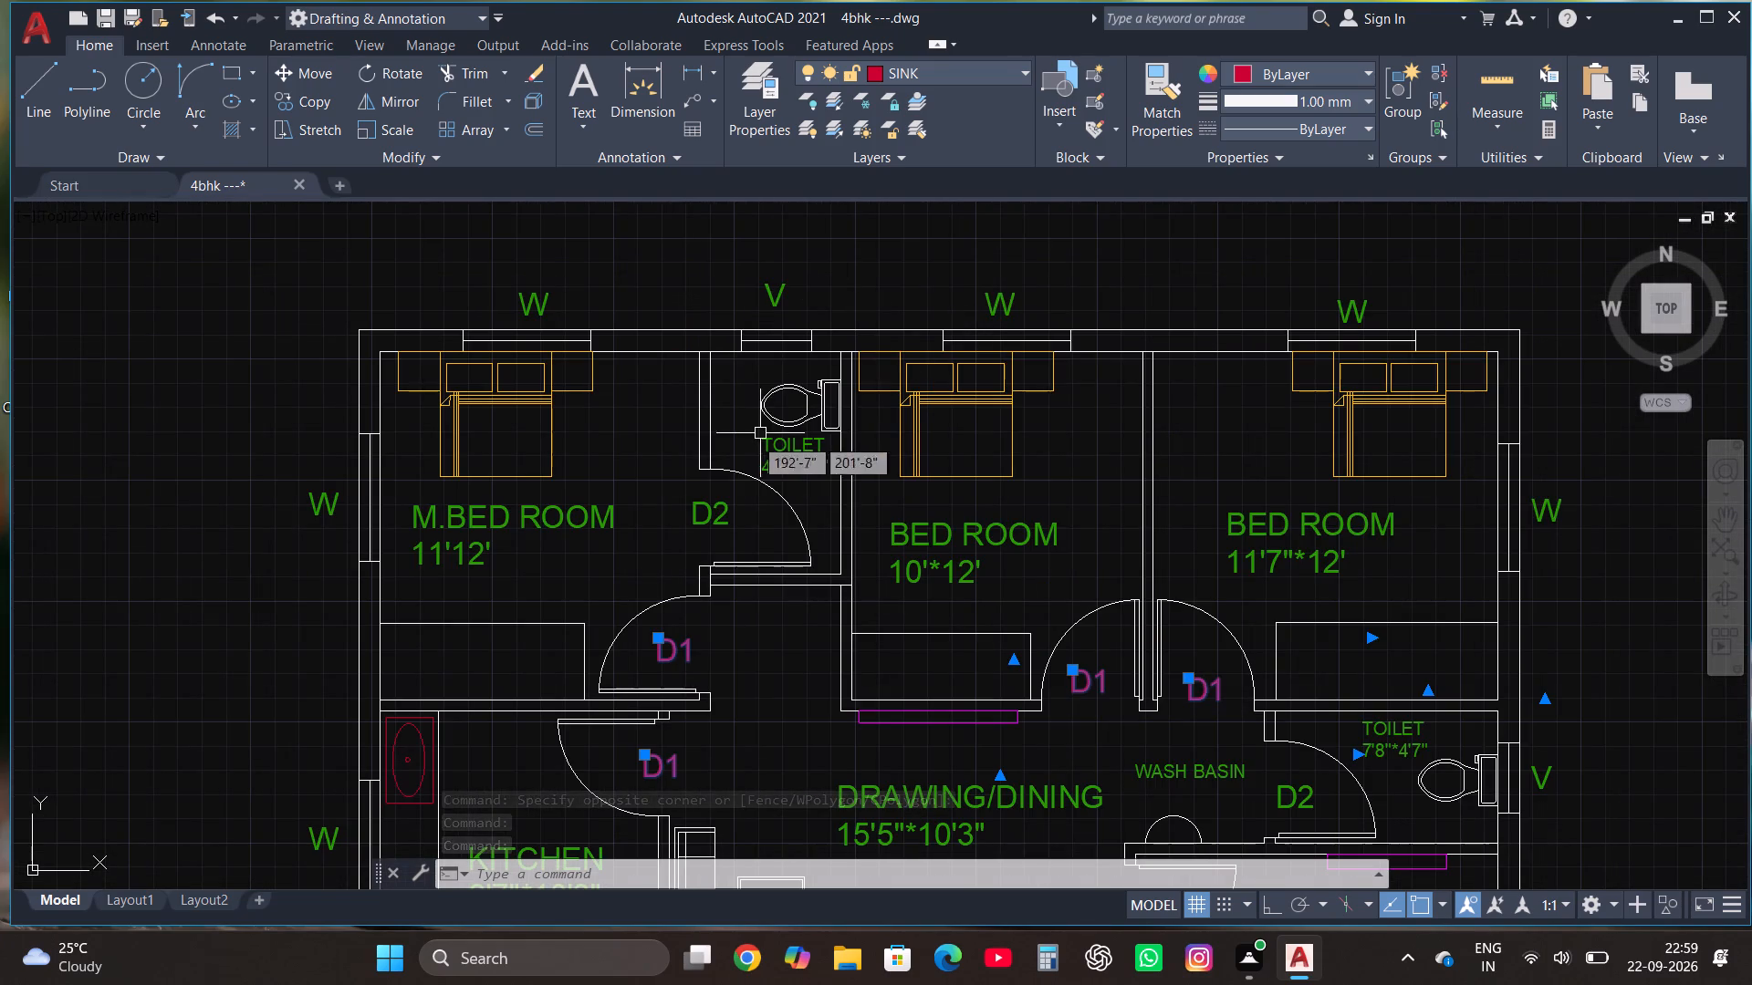
pyautogui.click(719, 513)
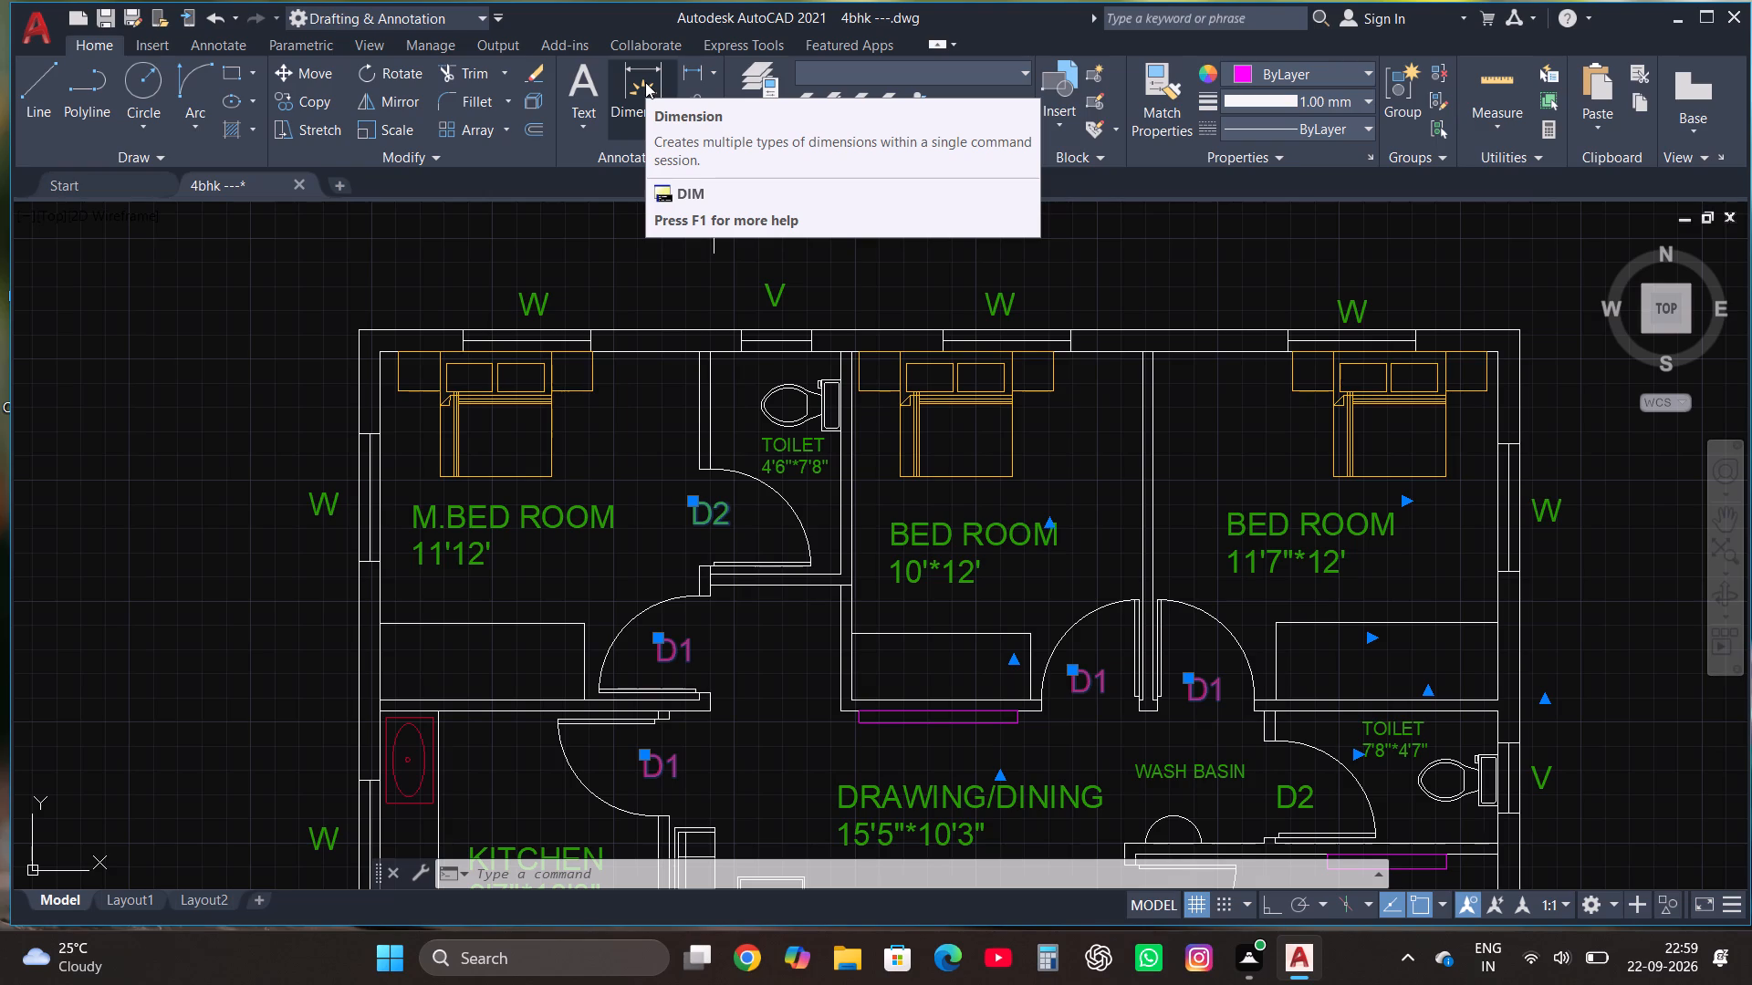
pyautogui.click(958, 73)
pyautogui.click(894, 148)
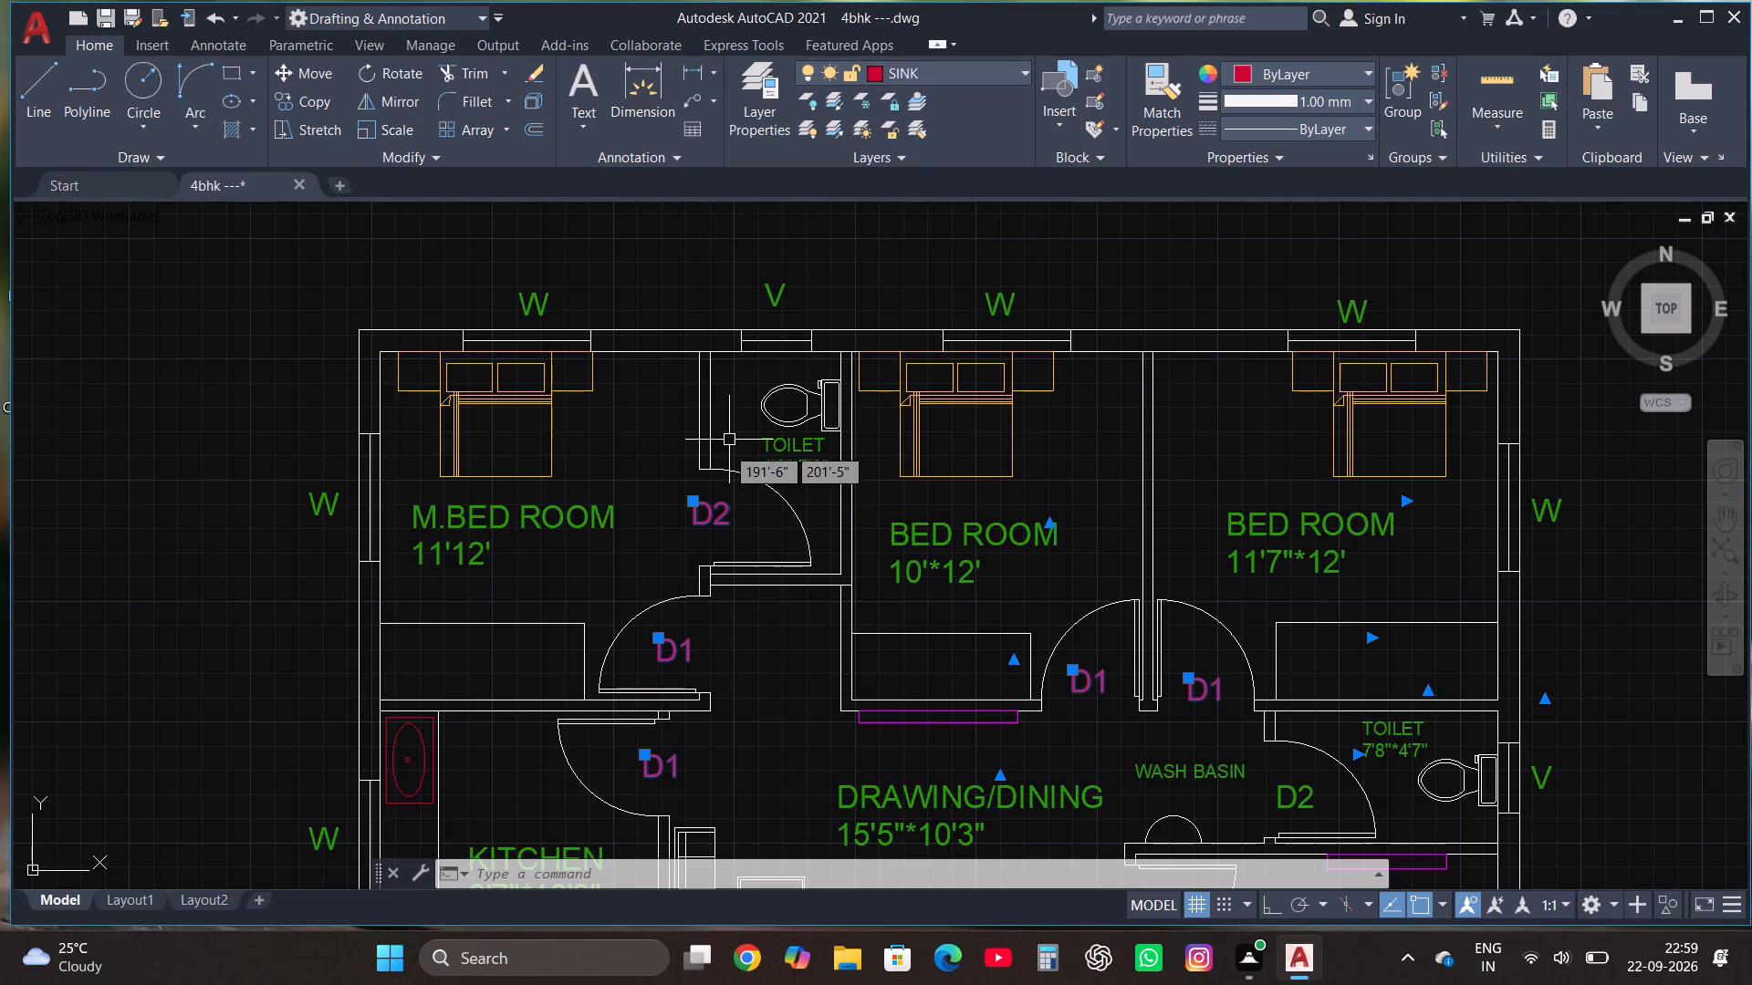
pyautogui.scroll(-1, 720, 454)
pyautogui.press('Escape')
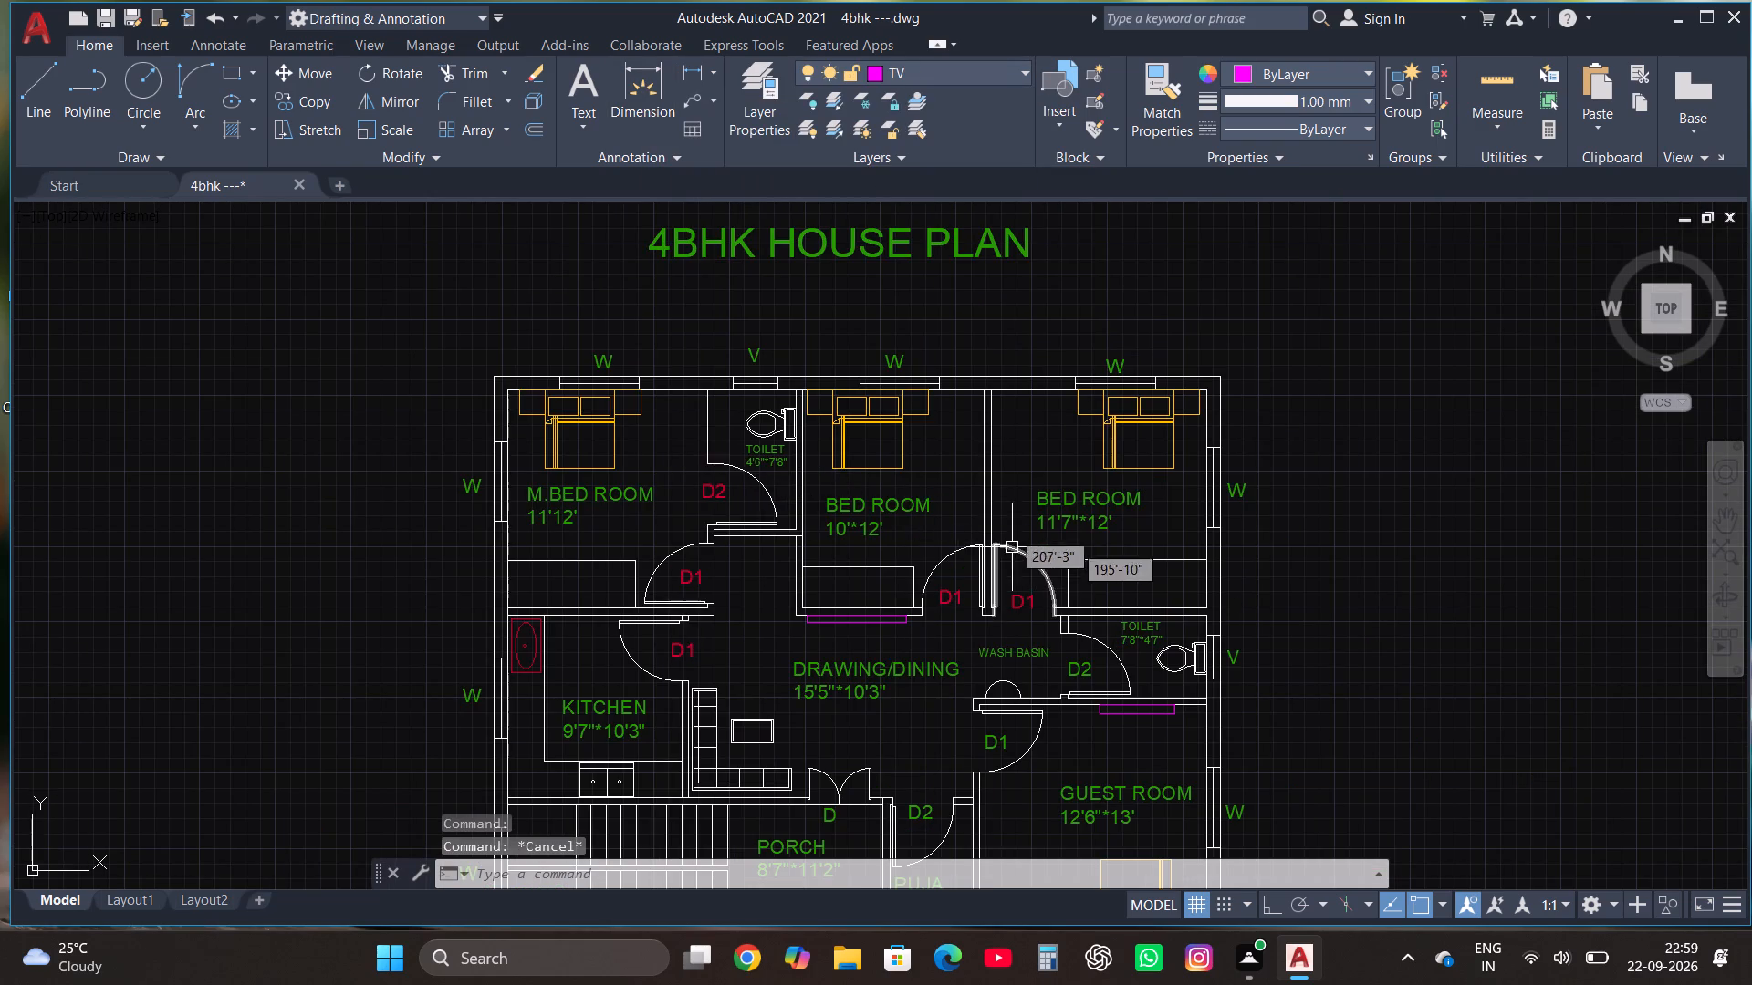
# Assign the D2 label at the 7'8"*4'7" toilet door and the D1 label at the GUEST ROOM door to the SINK layer.
pyautogui.scroll(-1, 995, 488)
pyautogui.scroll(1, 1030, 577)
pyautogui.click(1050, 619)
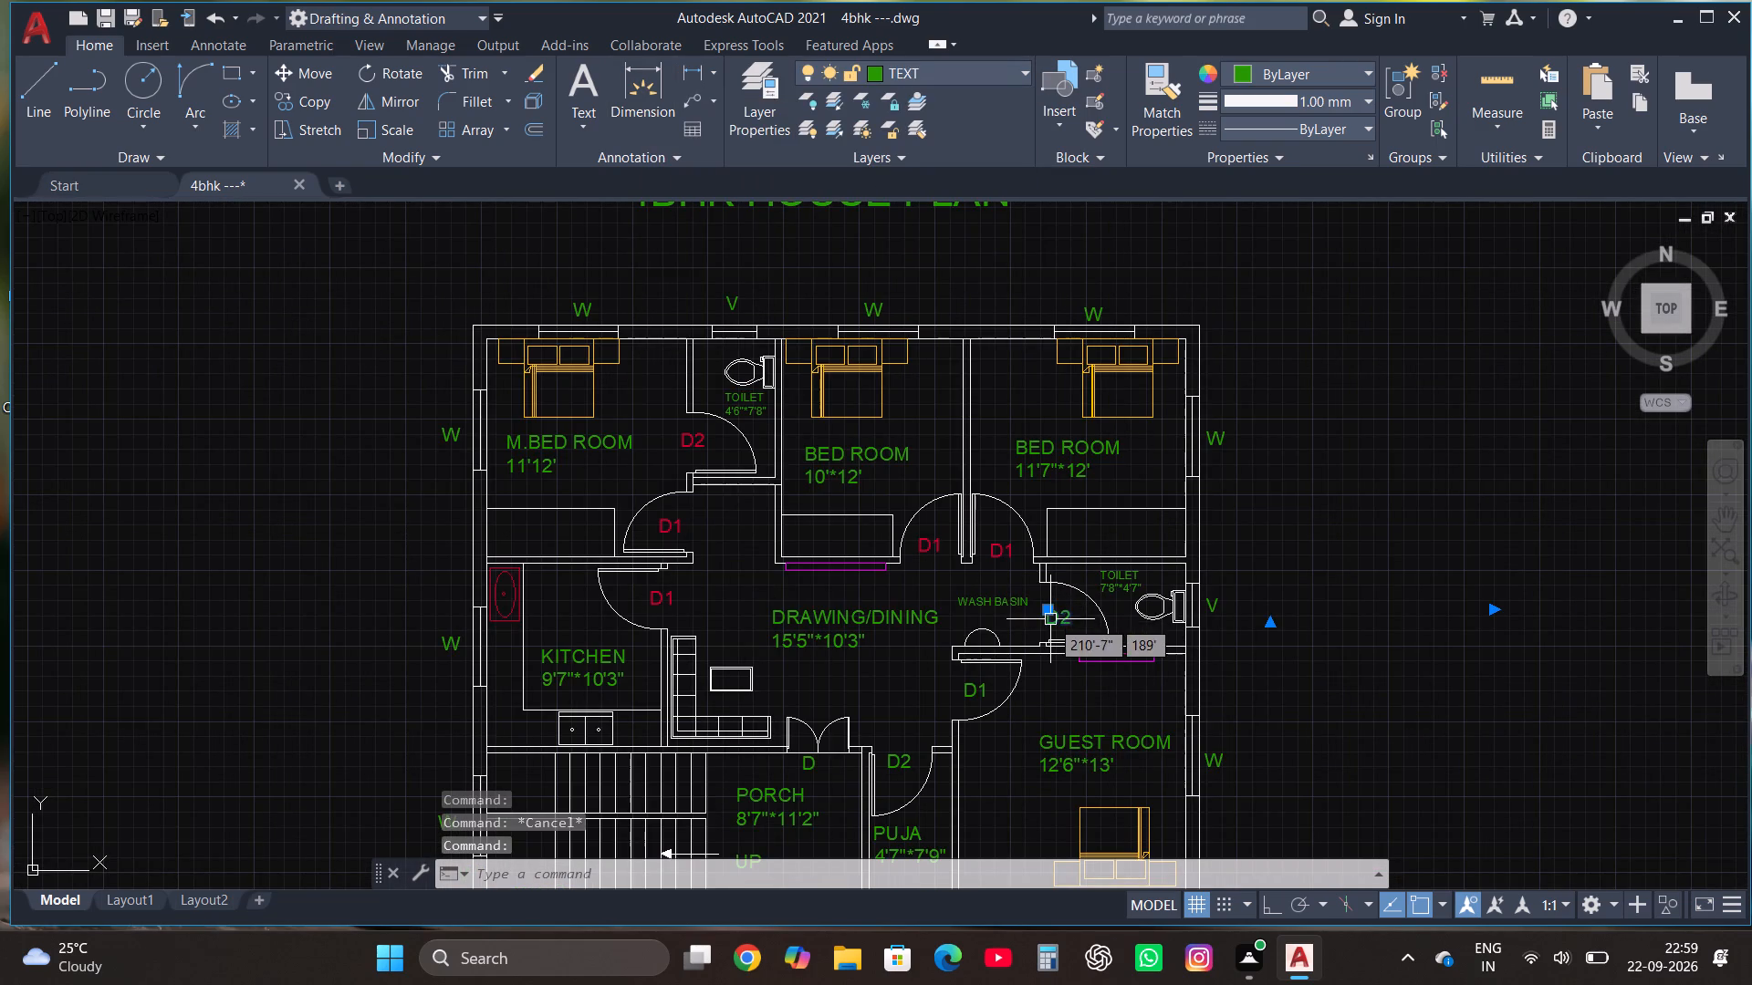
pyautogui.click(905, 65)
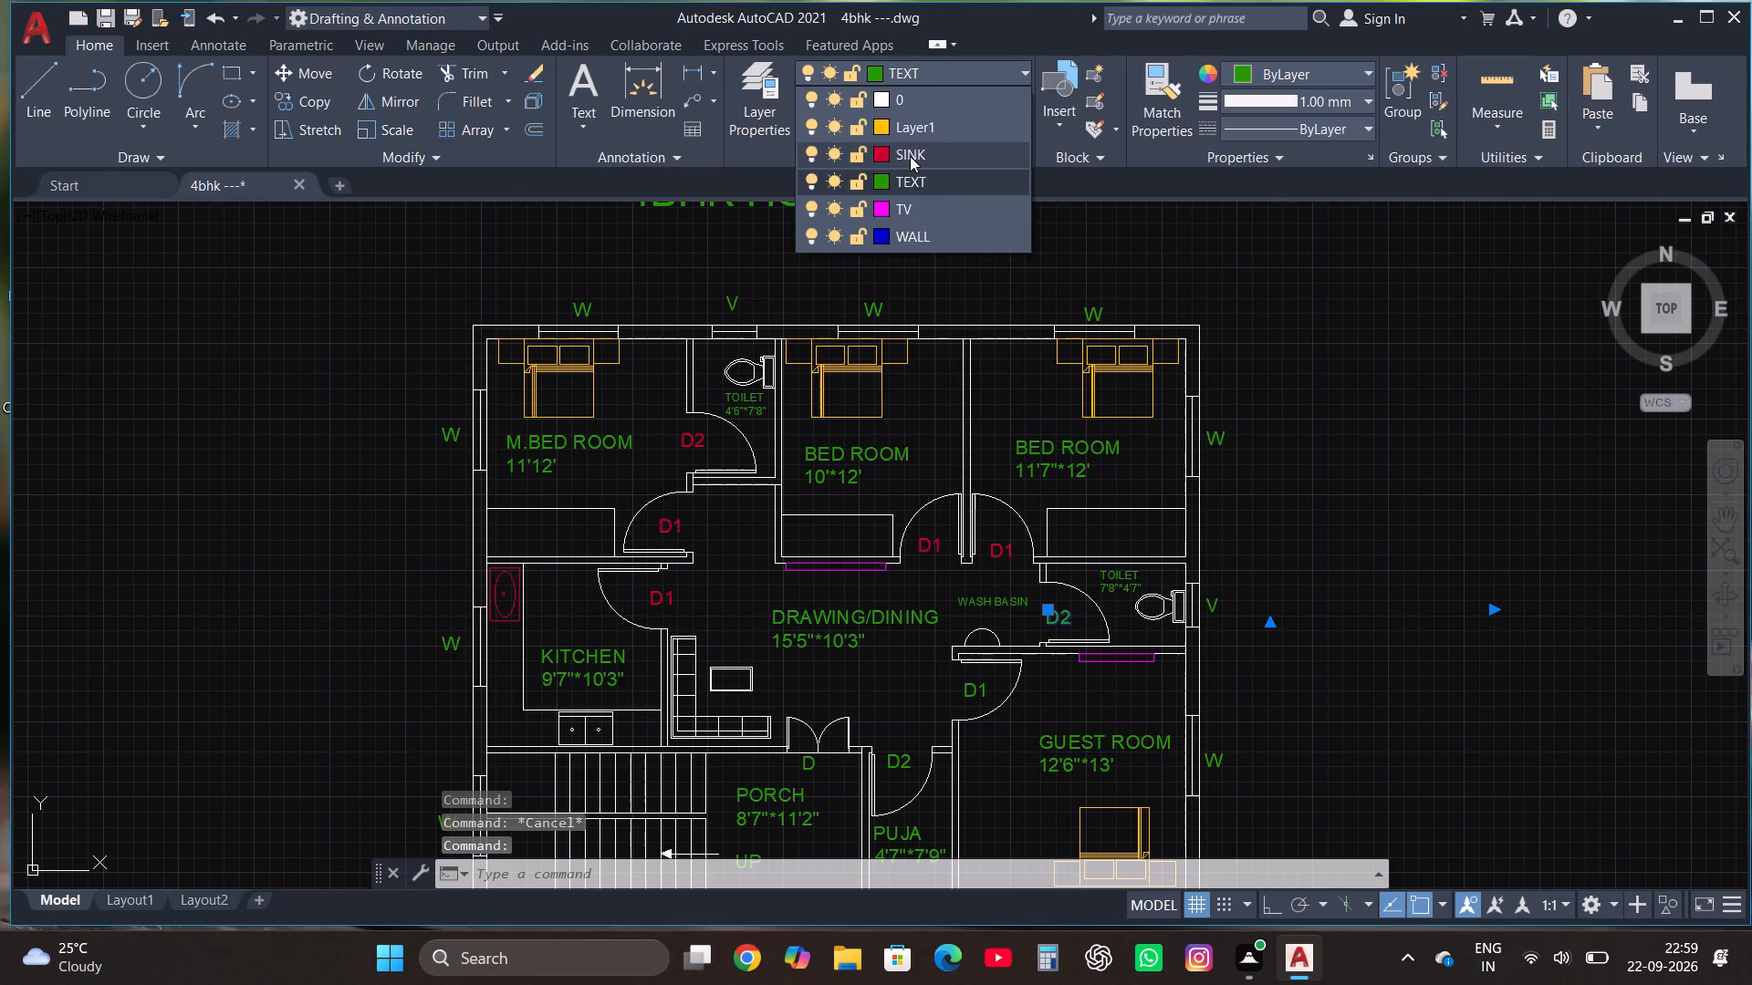
pyautogui.click(910, 156)
pyautogui.click(976, 685)
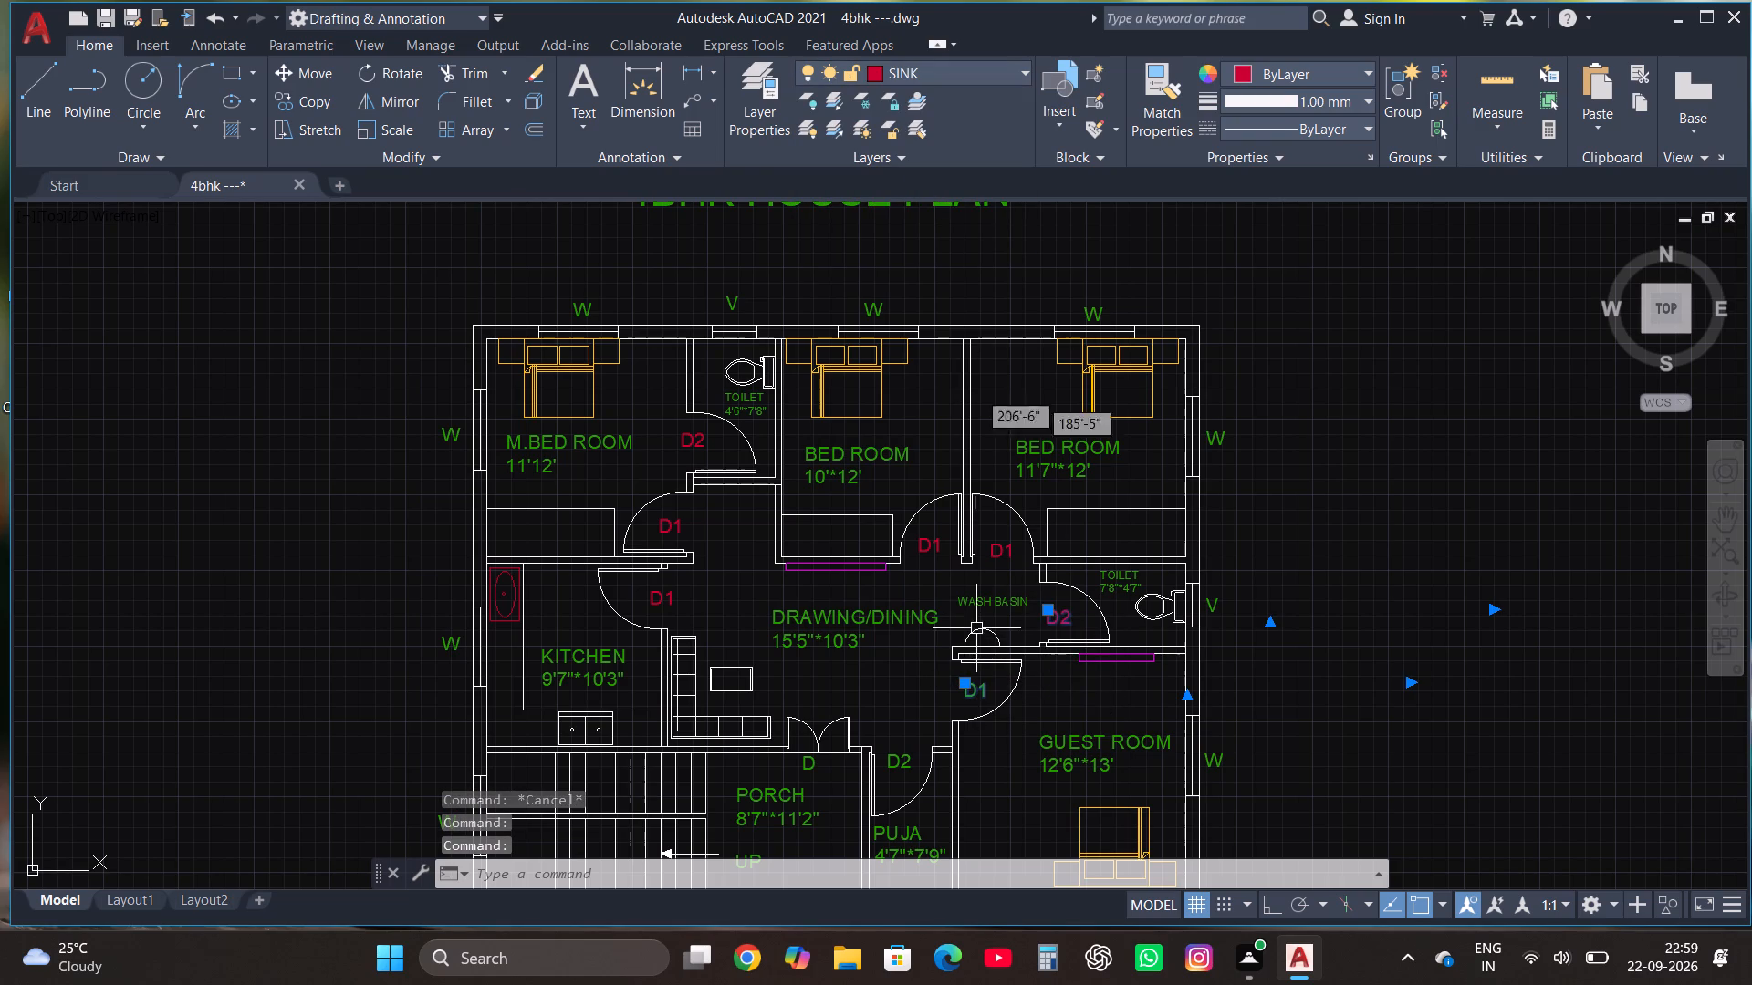
pyautogui.click(945, 80)
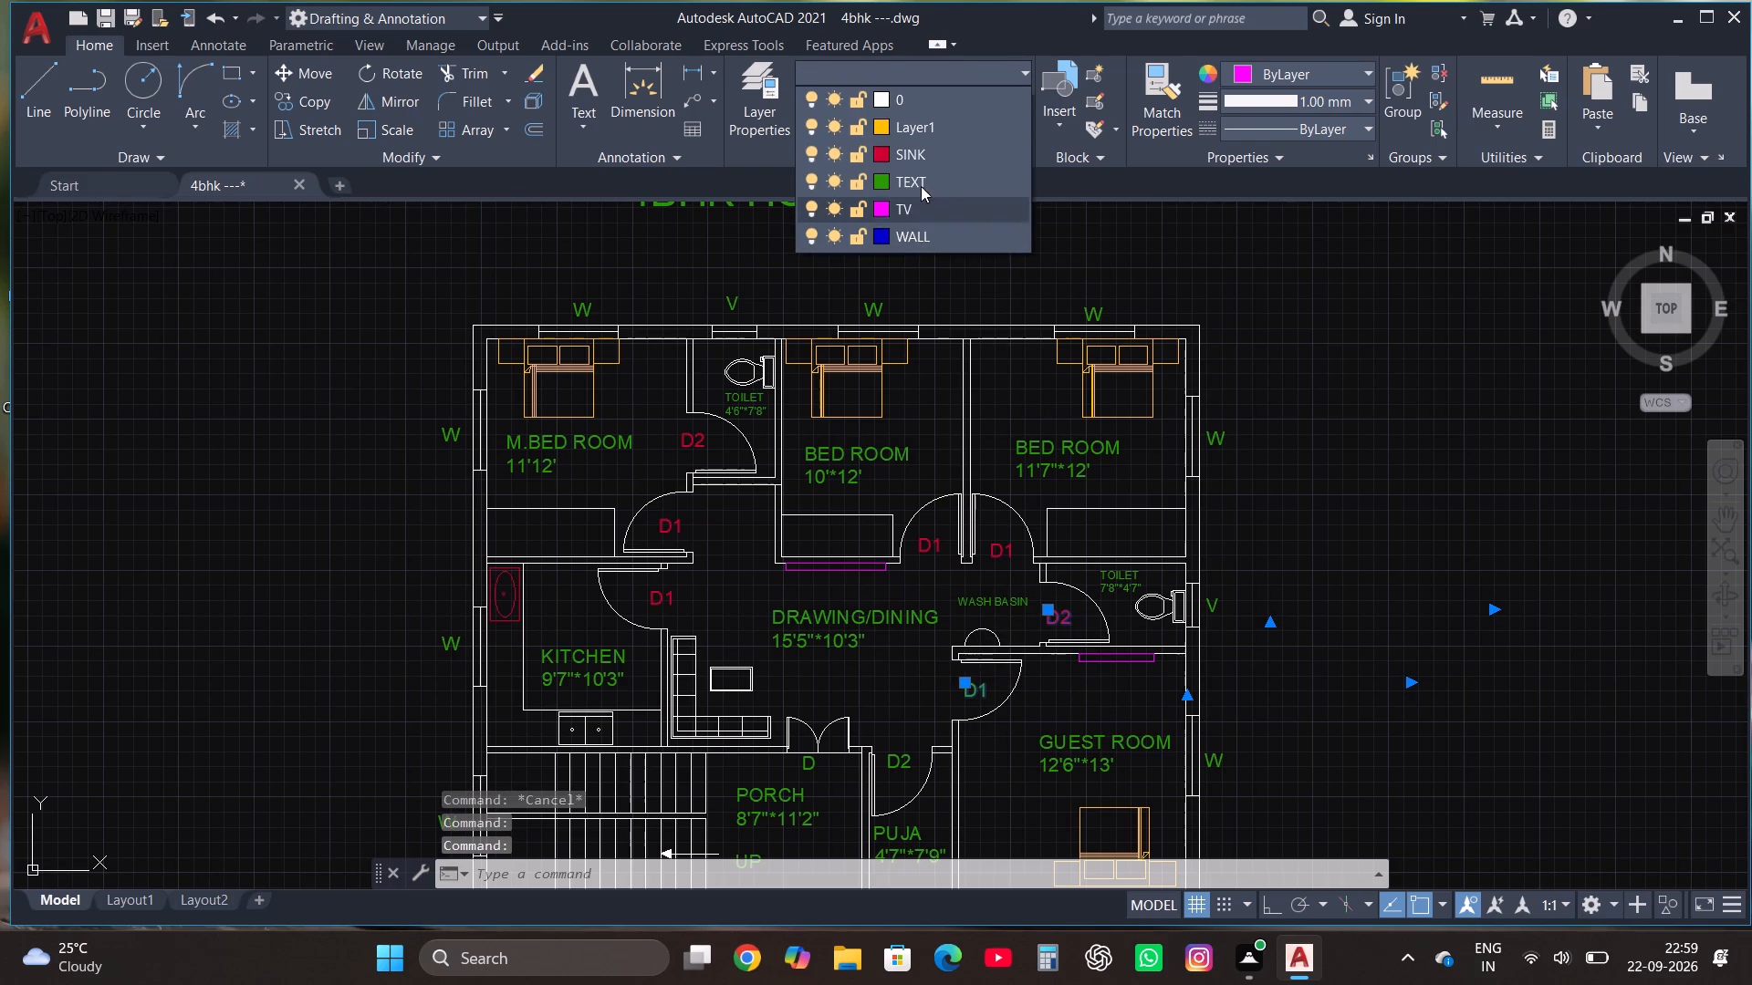
pyautogui.click(913, 148)
# Assign the D2 label at the PUJA door and the D label at the PORCH entrance to the SINK layer.
pyautogui.click(895, 772)
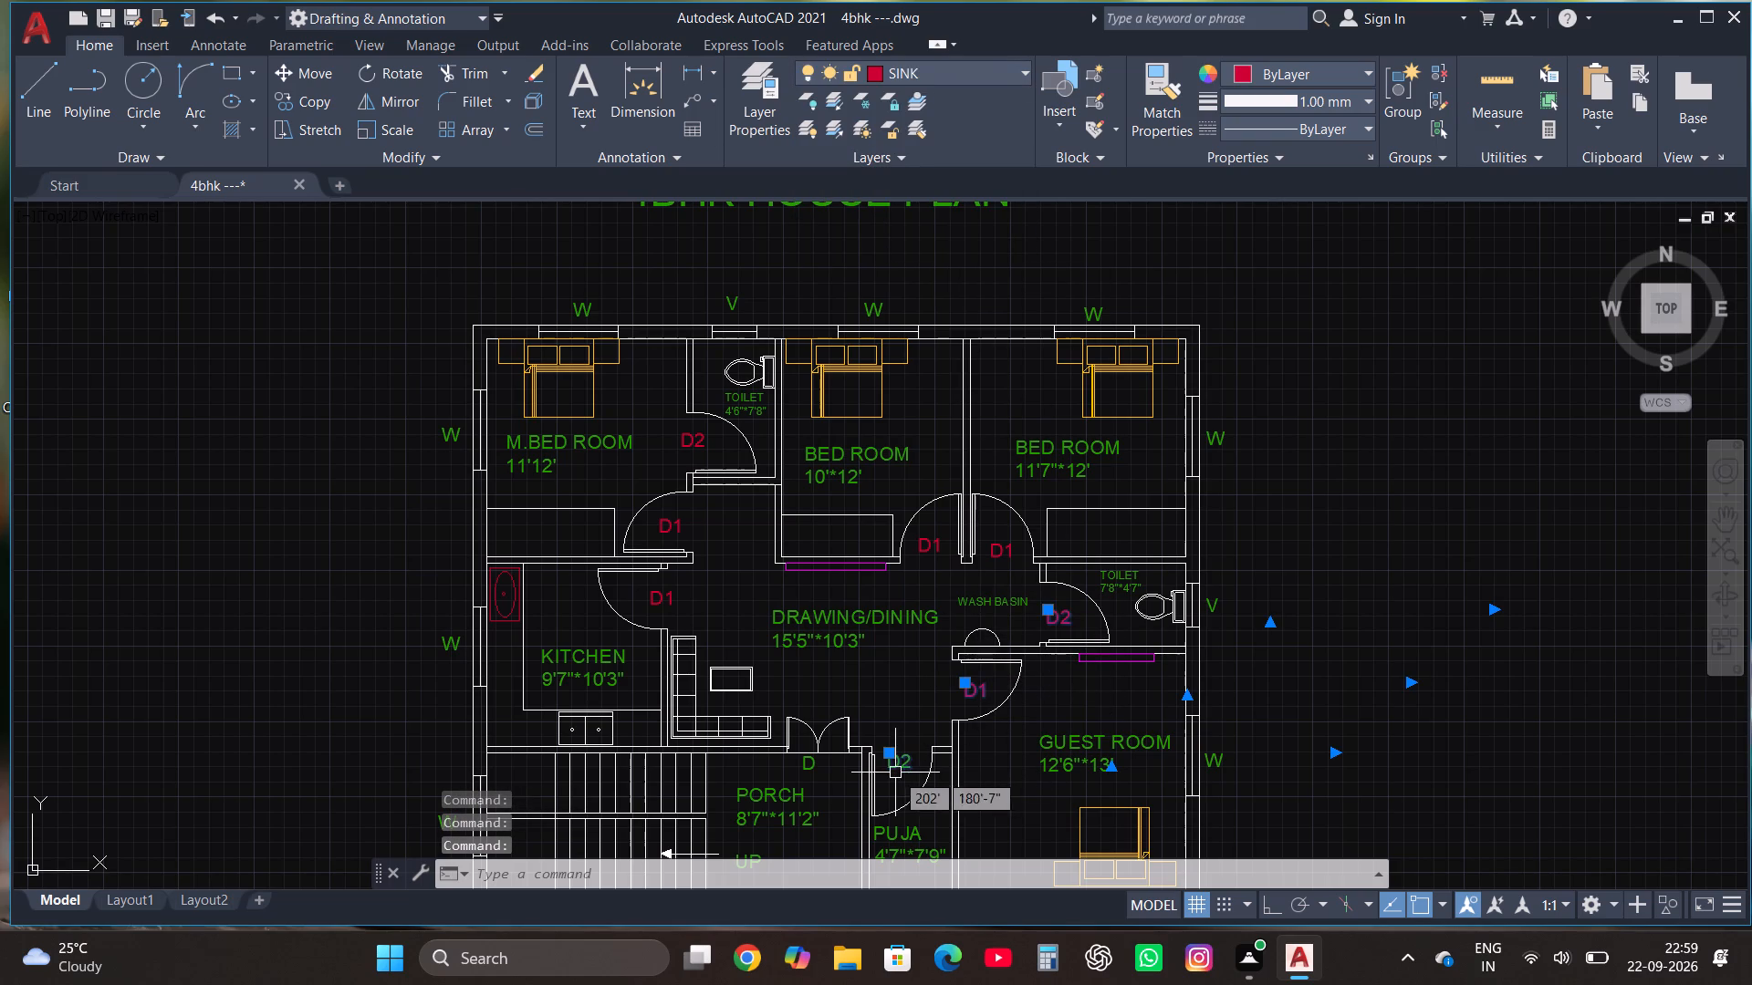
pyautogui.click(960, 73)
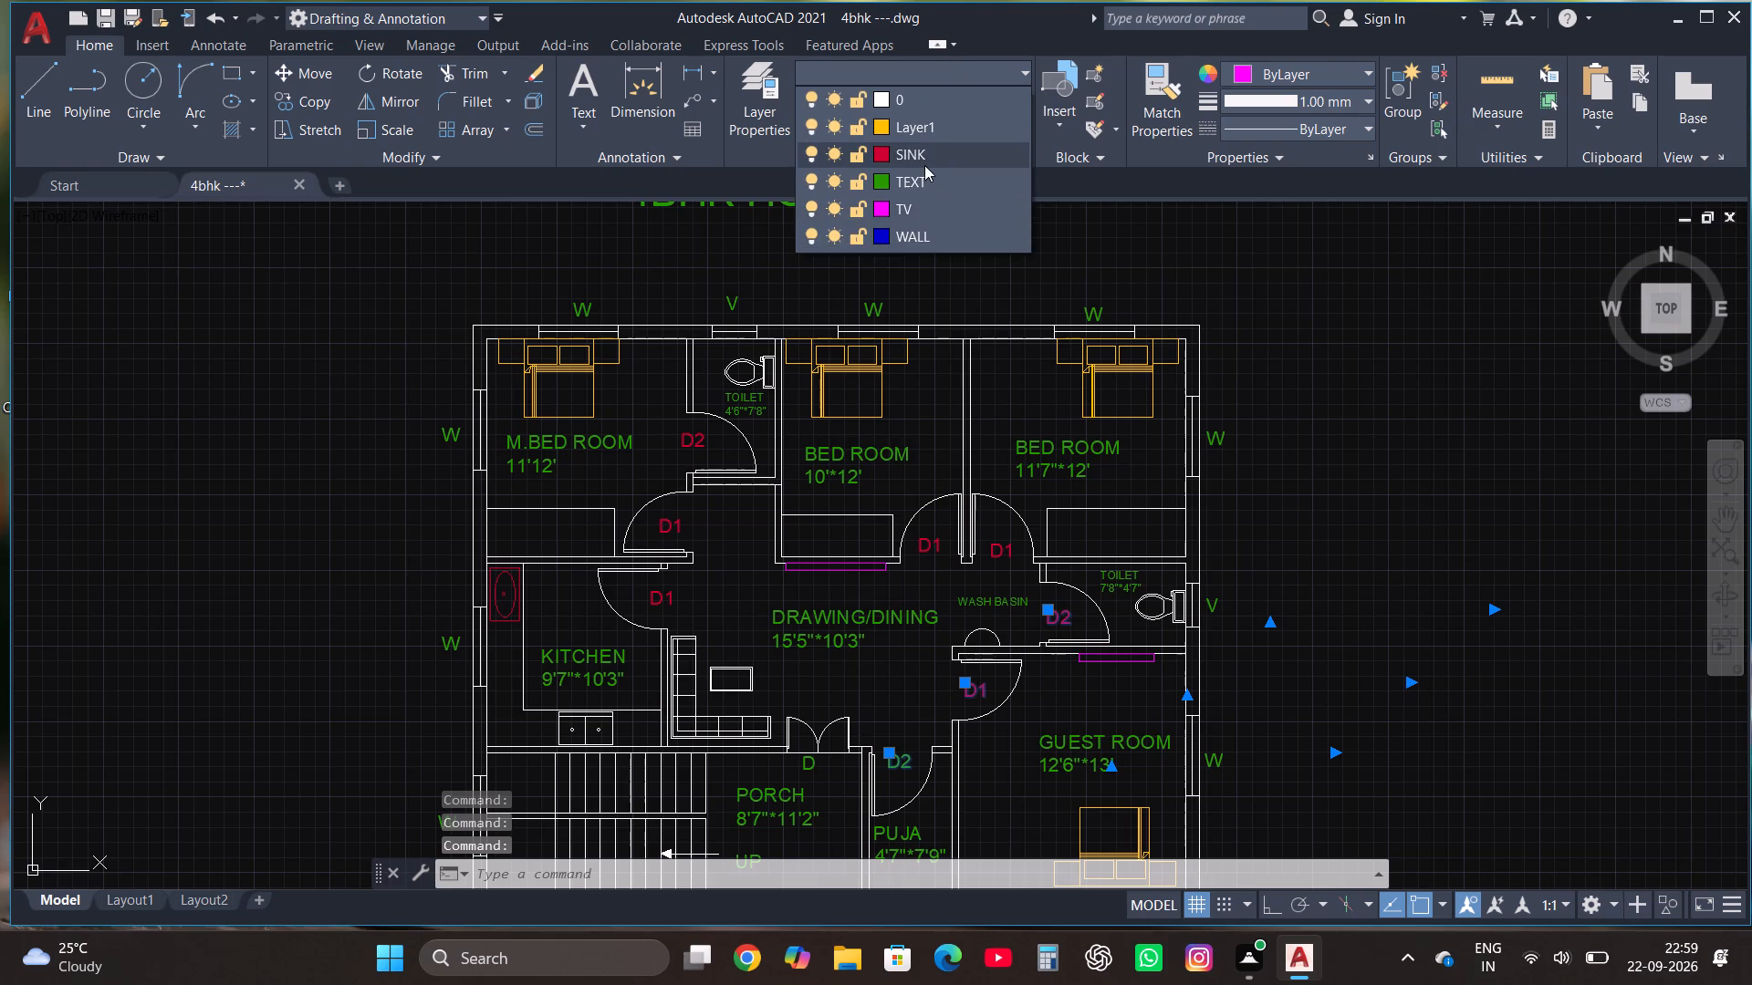
pyautogui.click(922, 159)
pyautogui.click(814, 769)
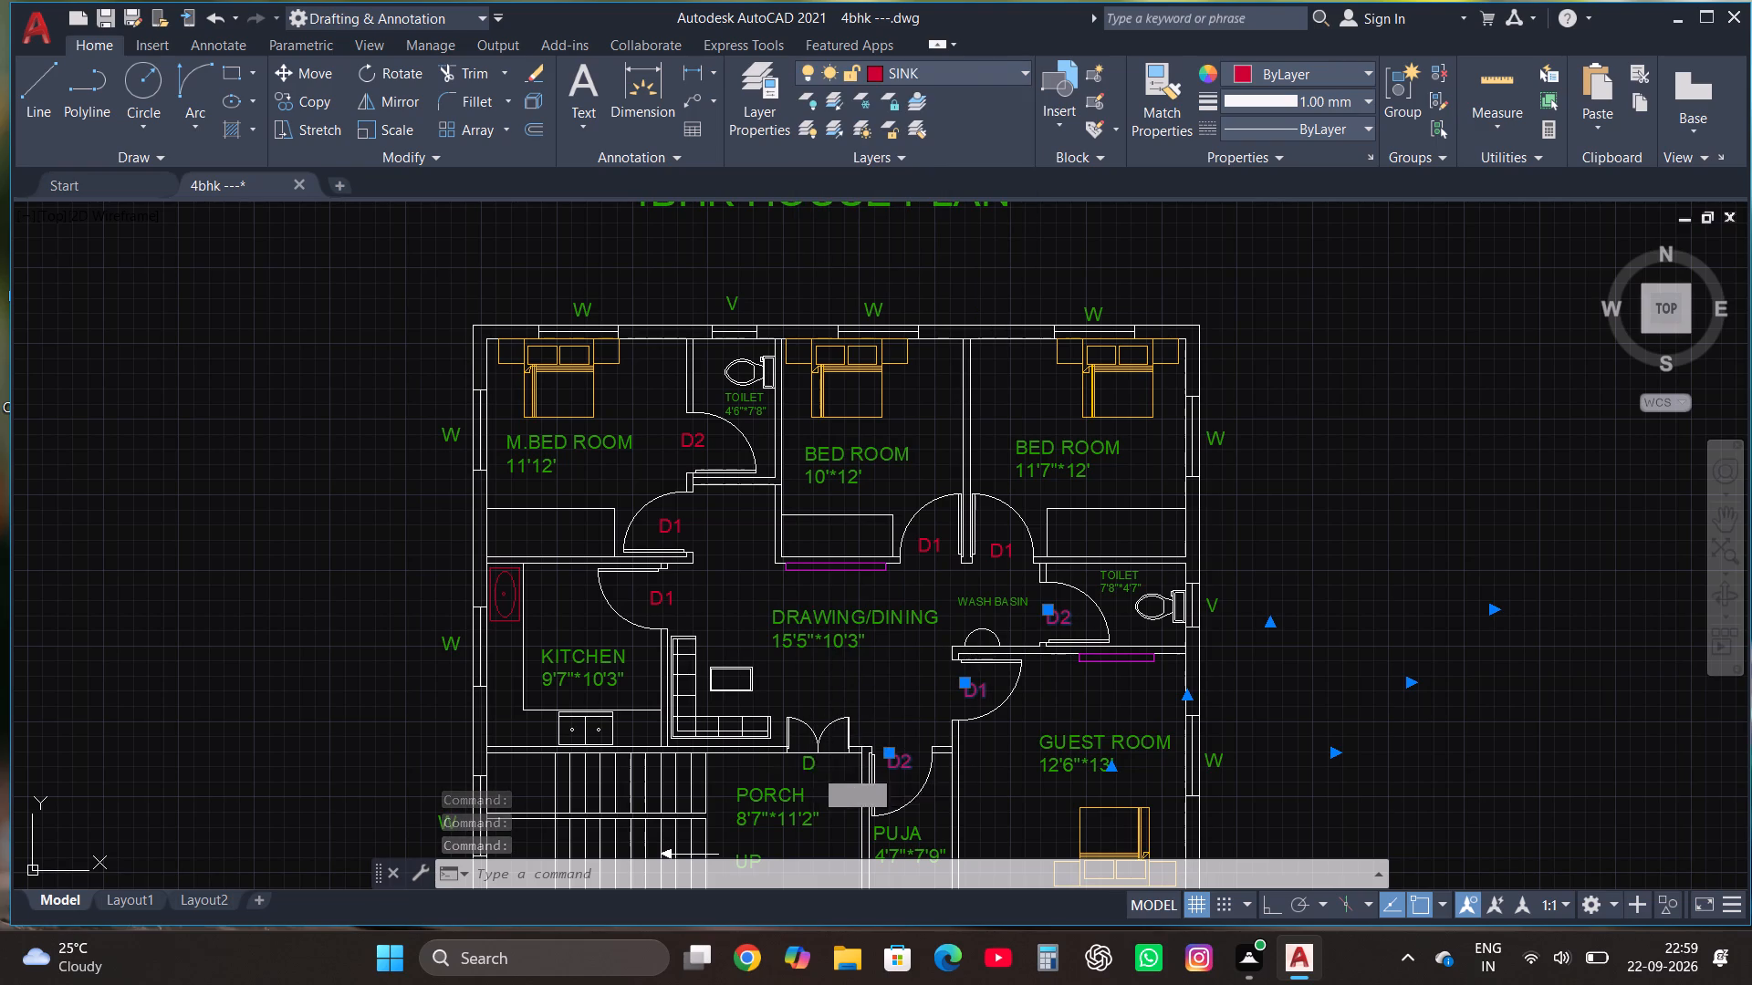
pyautogui.click(940, 77)
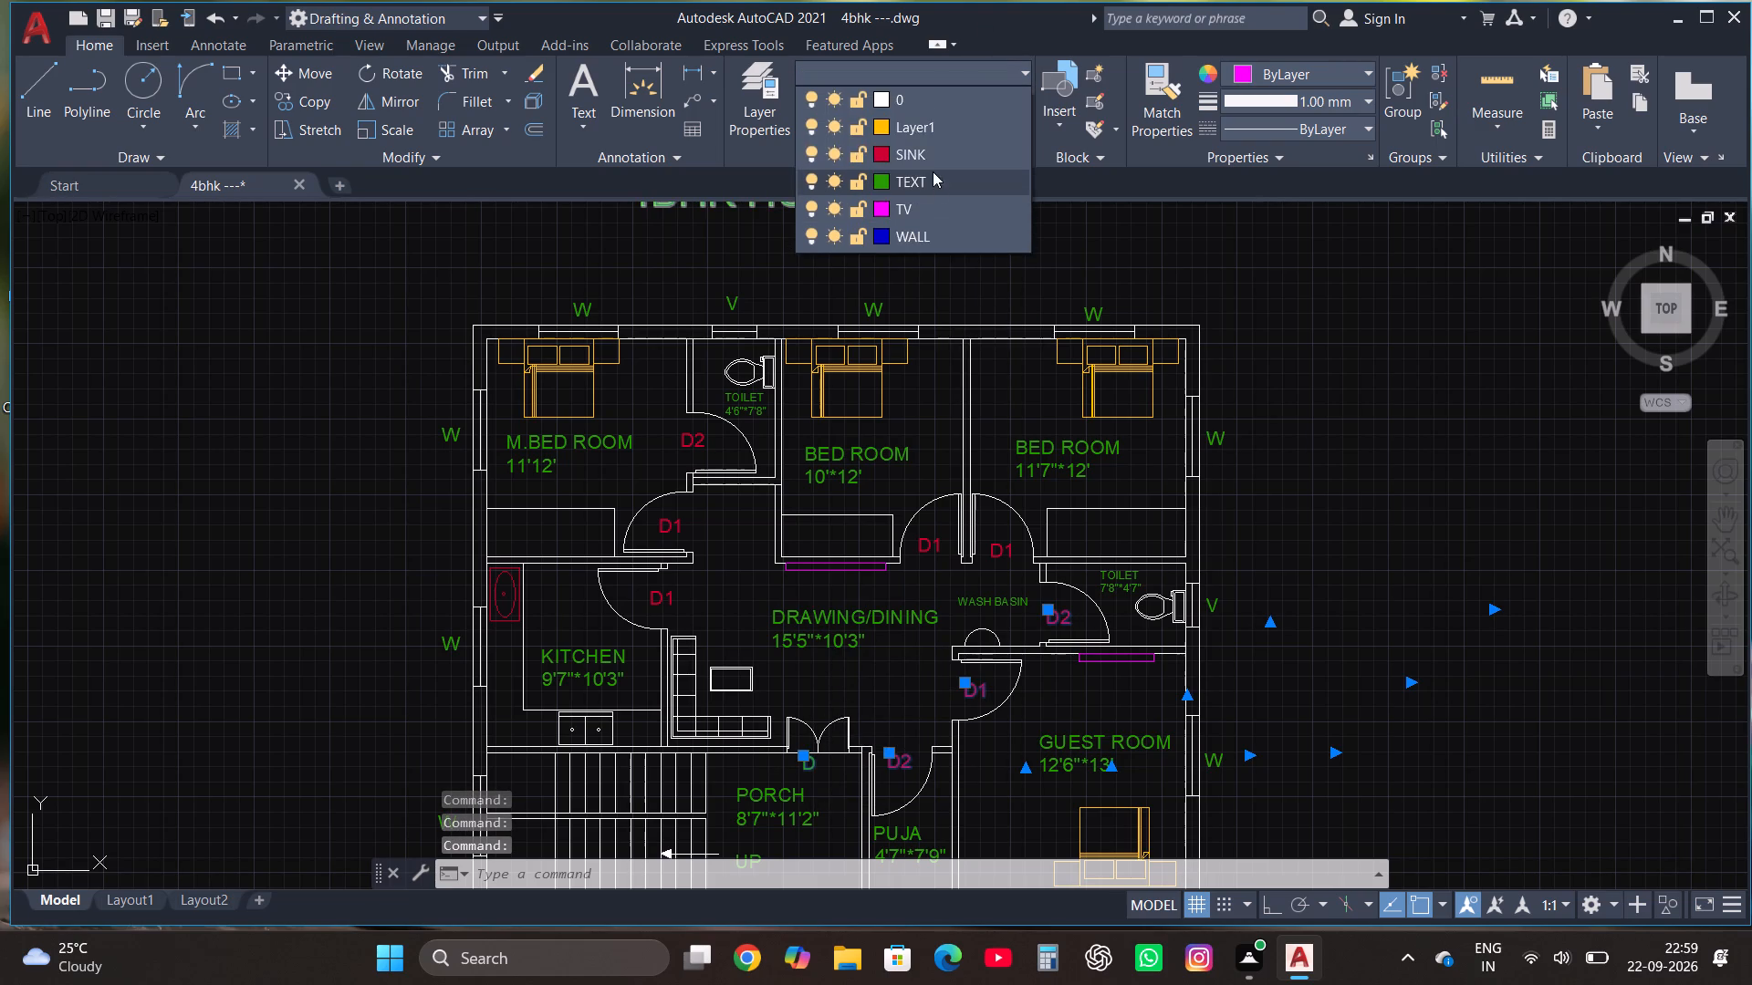
pyautogui.click(926, 157)
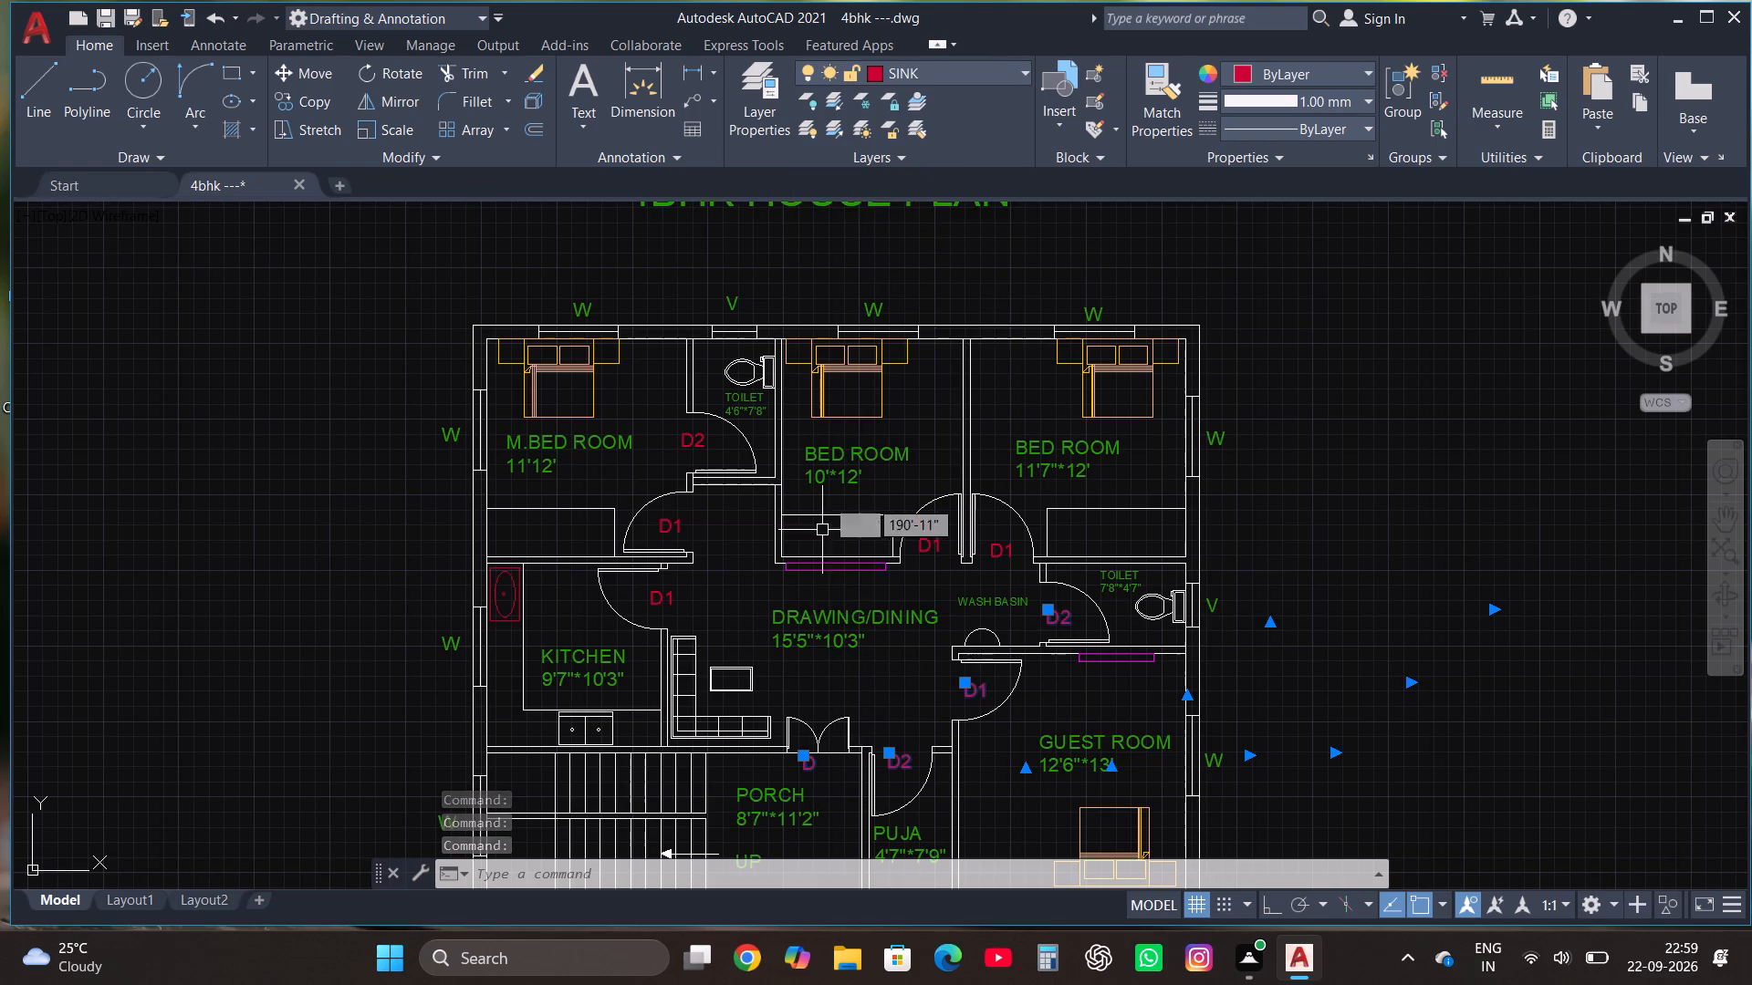
# Assign the W labels below the PUJA and GUEST ROOM south windows to the SINK layer.
pyautogui.scroll(-1, 825, 476)
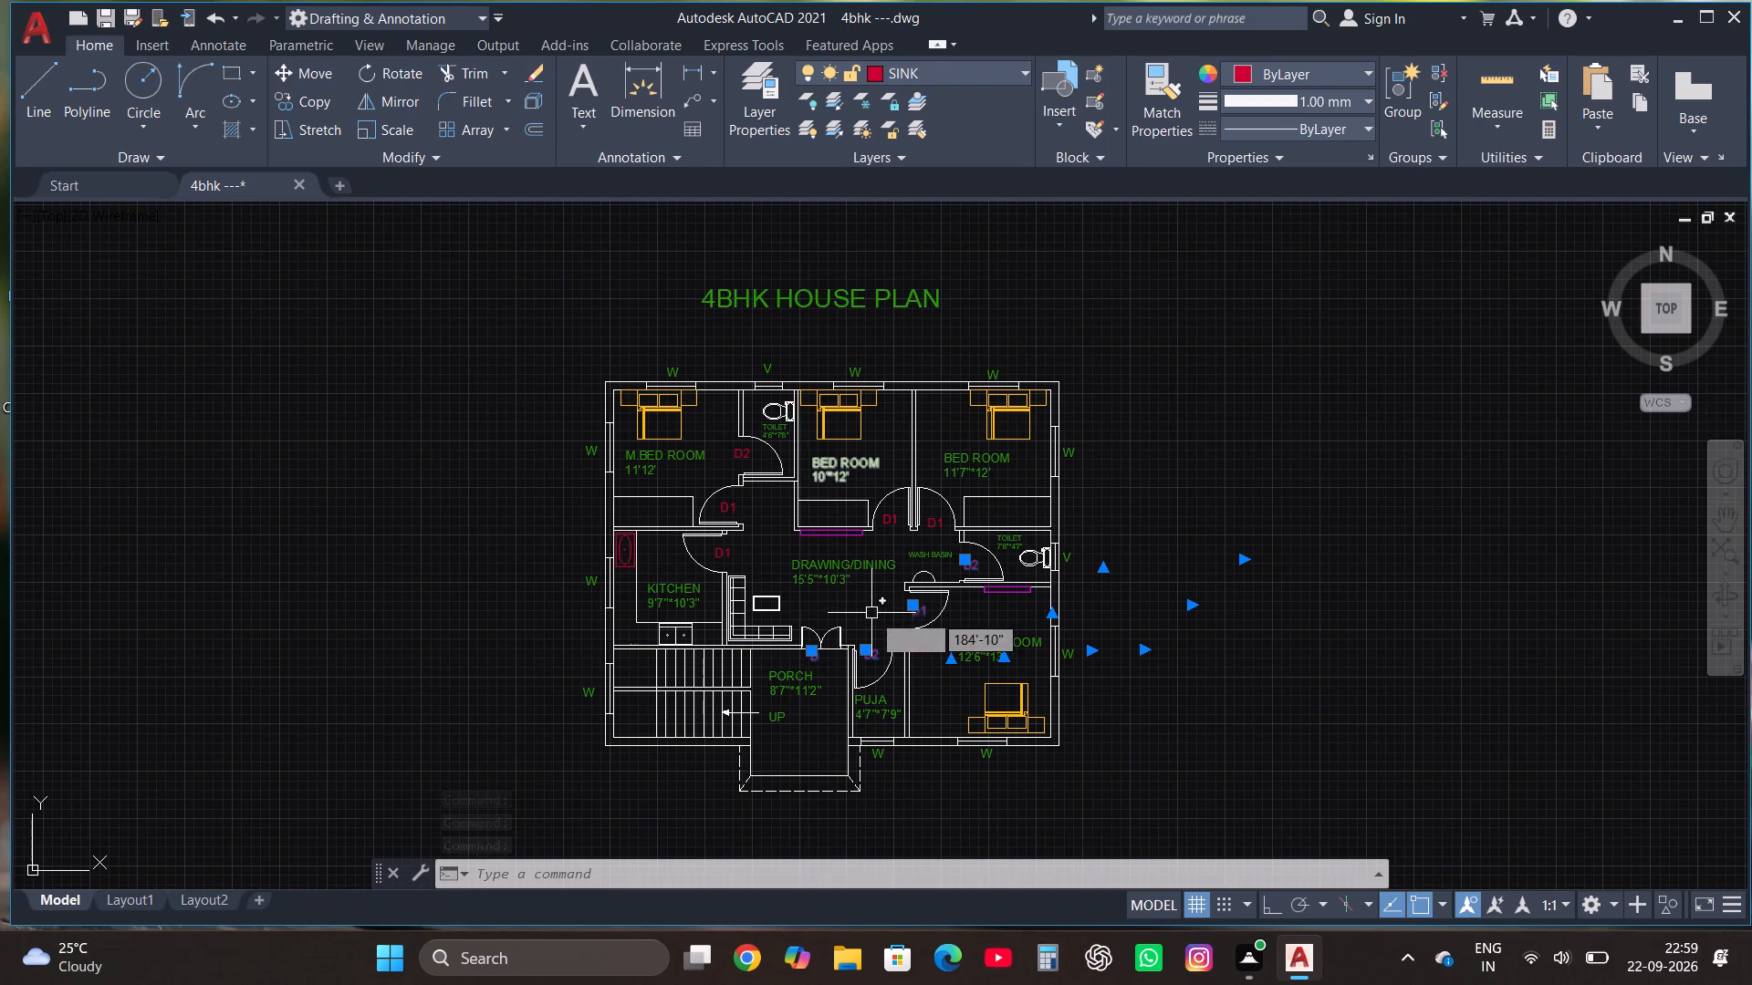
pyautogui.scroll(4, 893, 771)
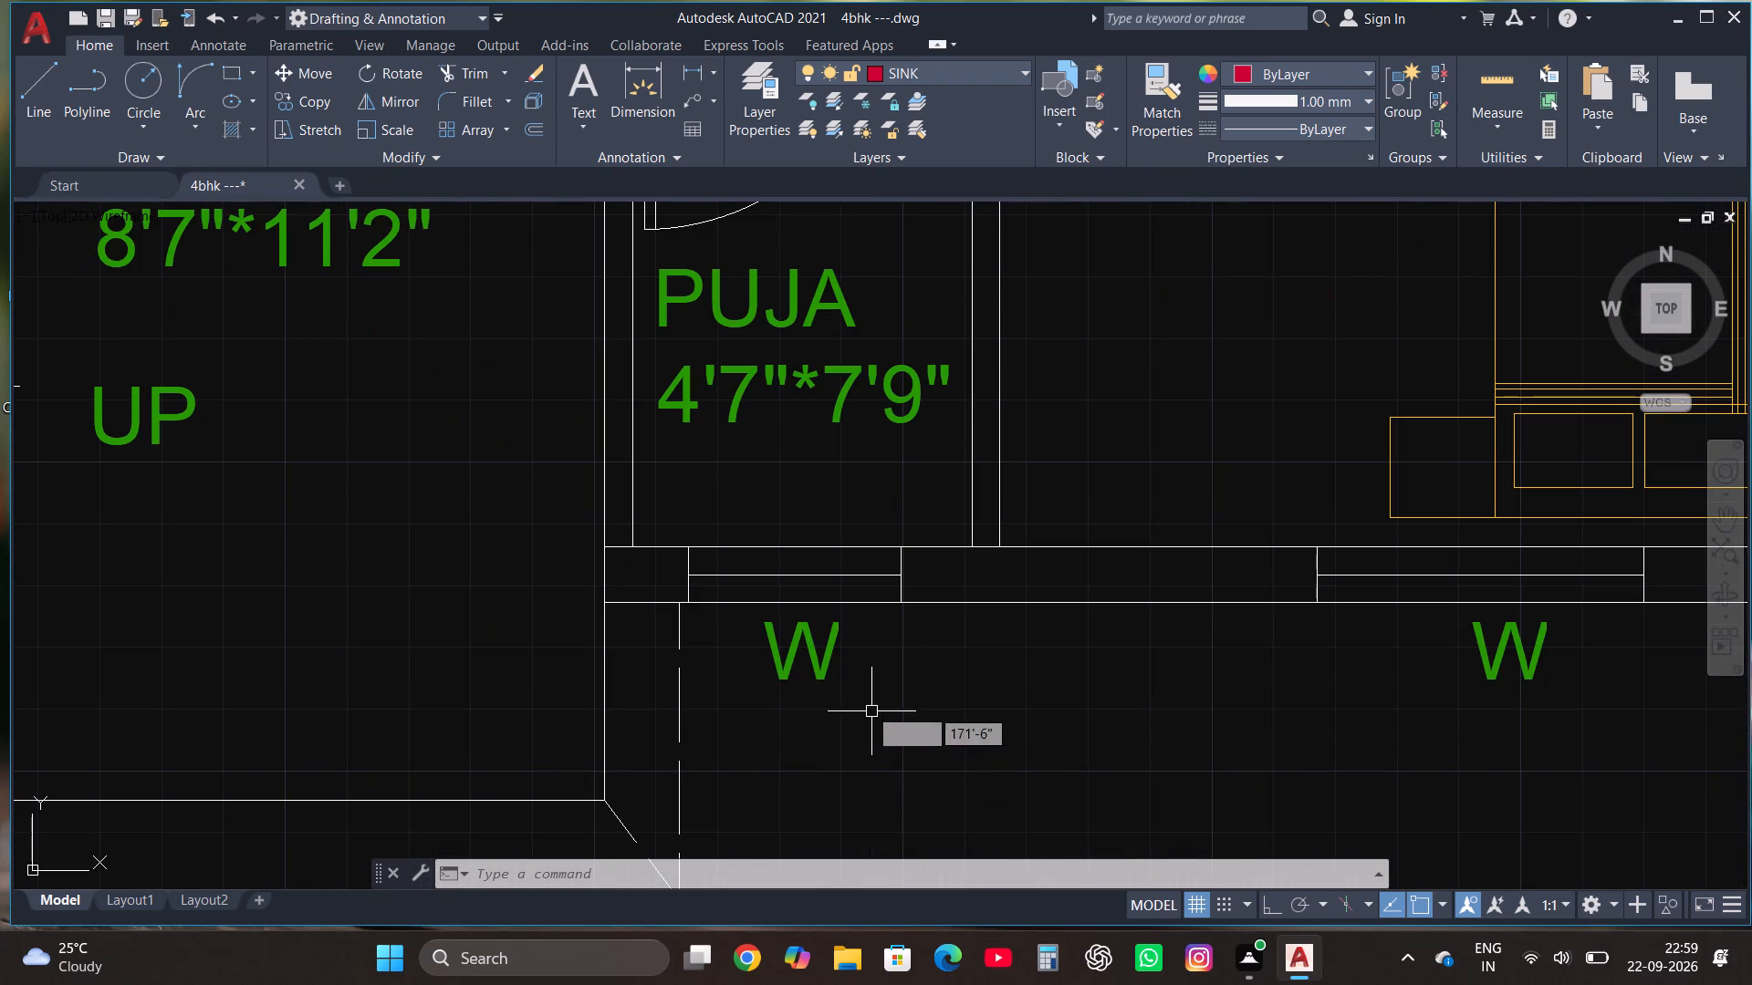
pyautogui.click(816, 658)
pyautogui.rightClick(814, 658)
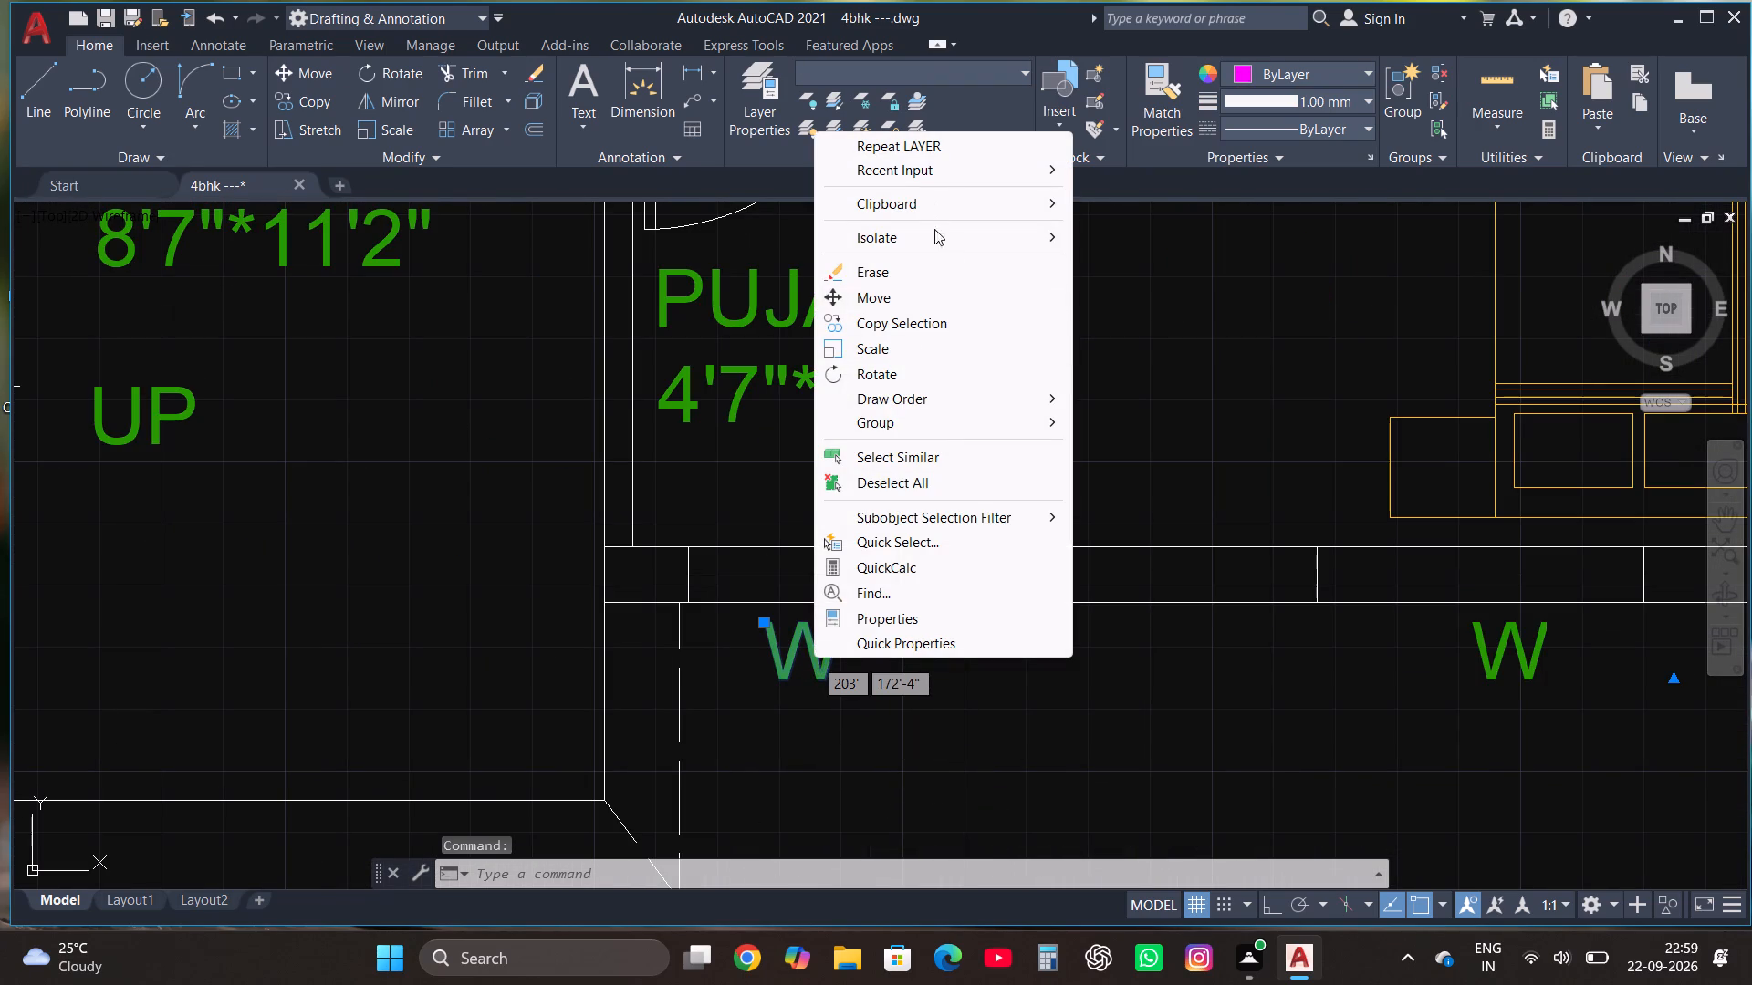
pyautogui.click(937, 77)
pyautogui.click(878, 161)
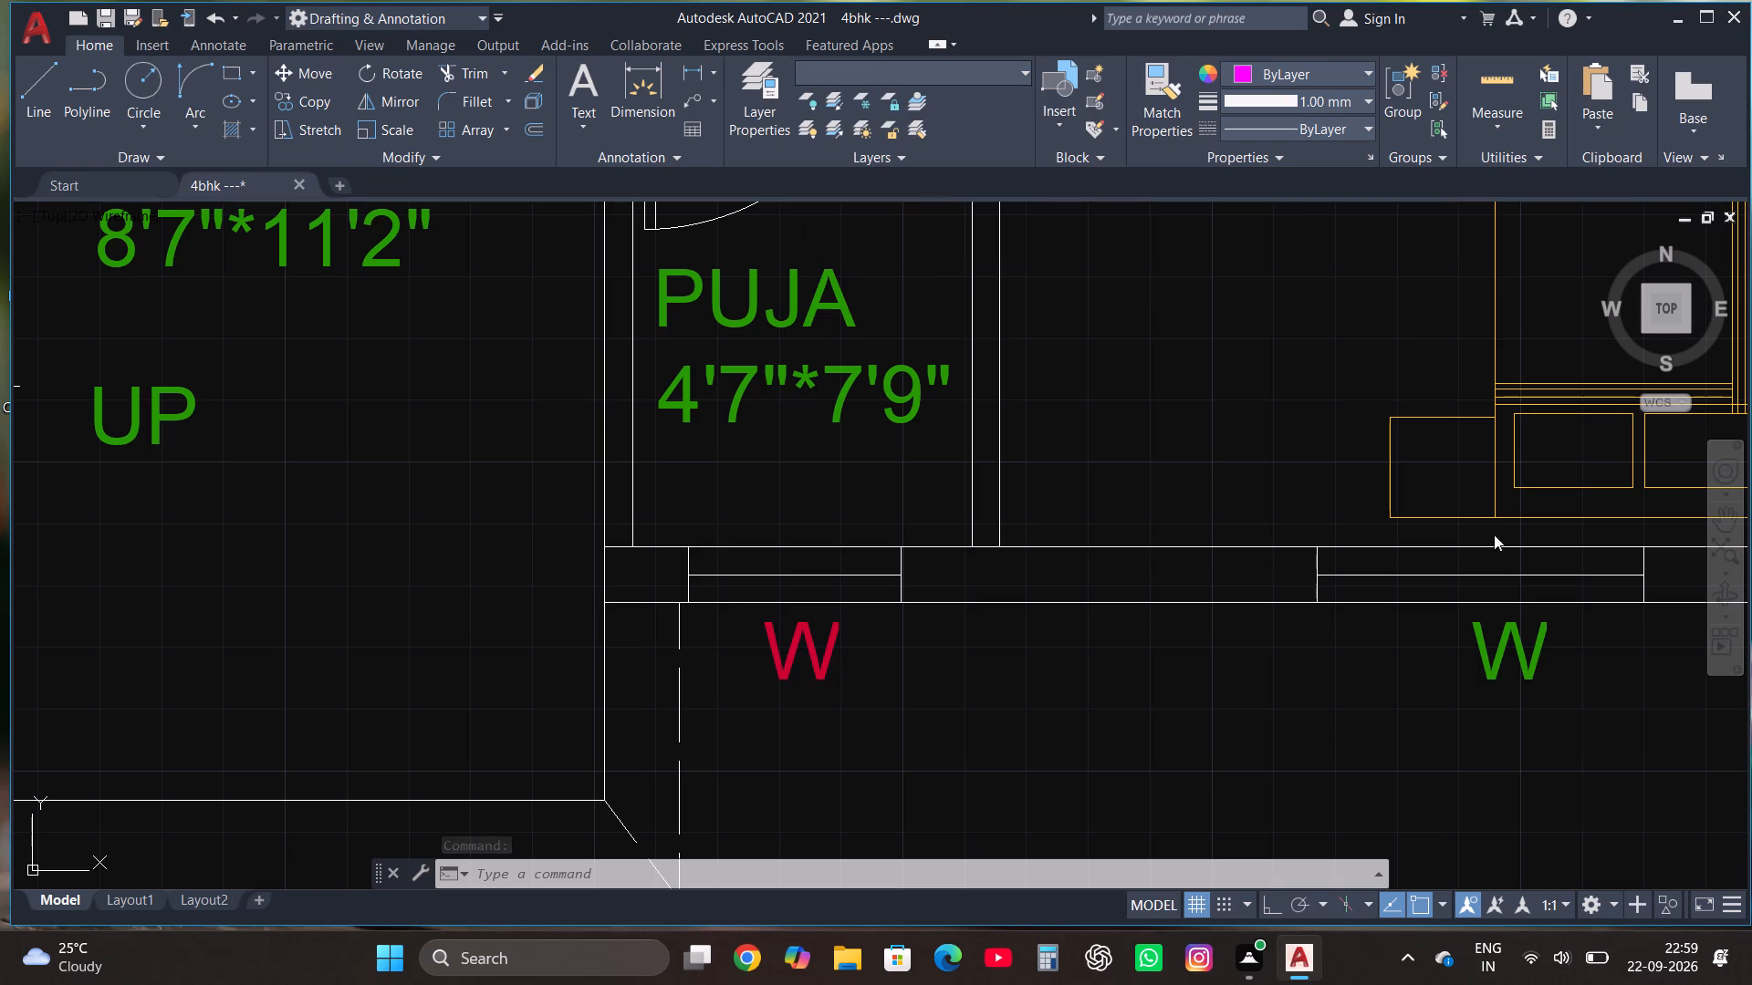
pyautogui.click(1023, 235)
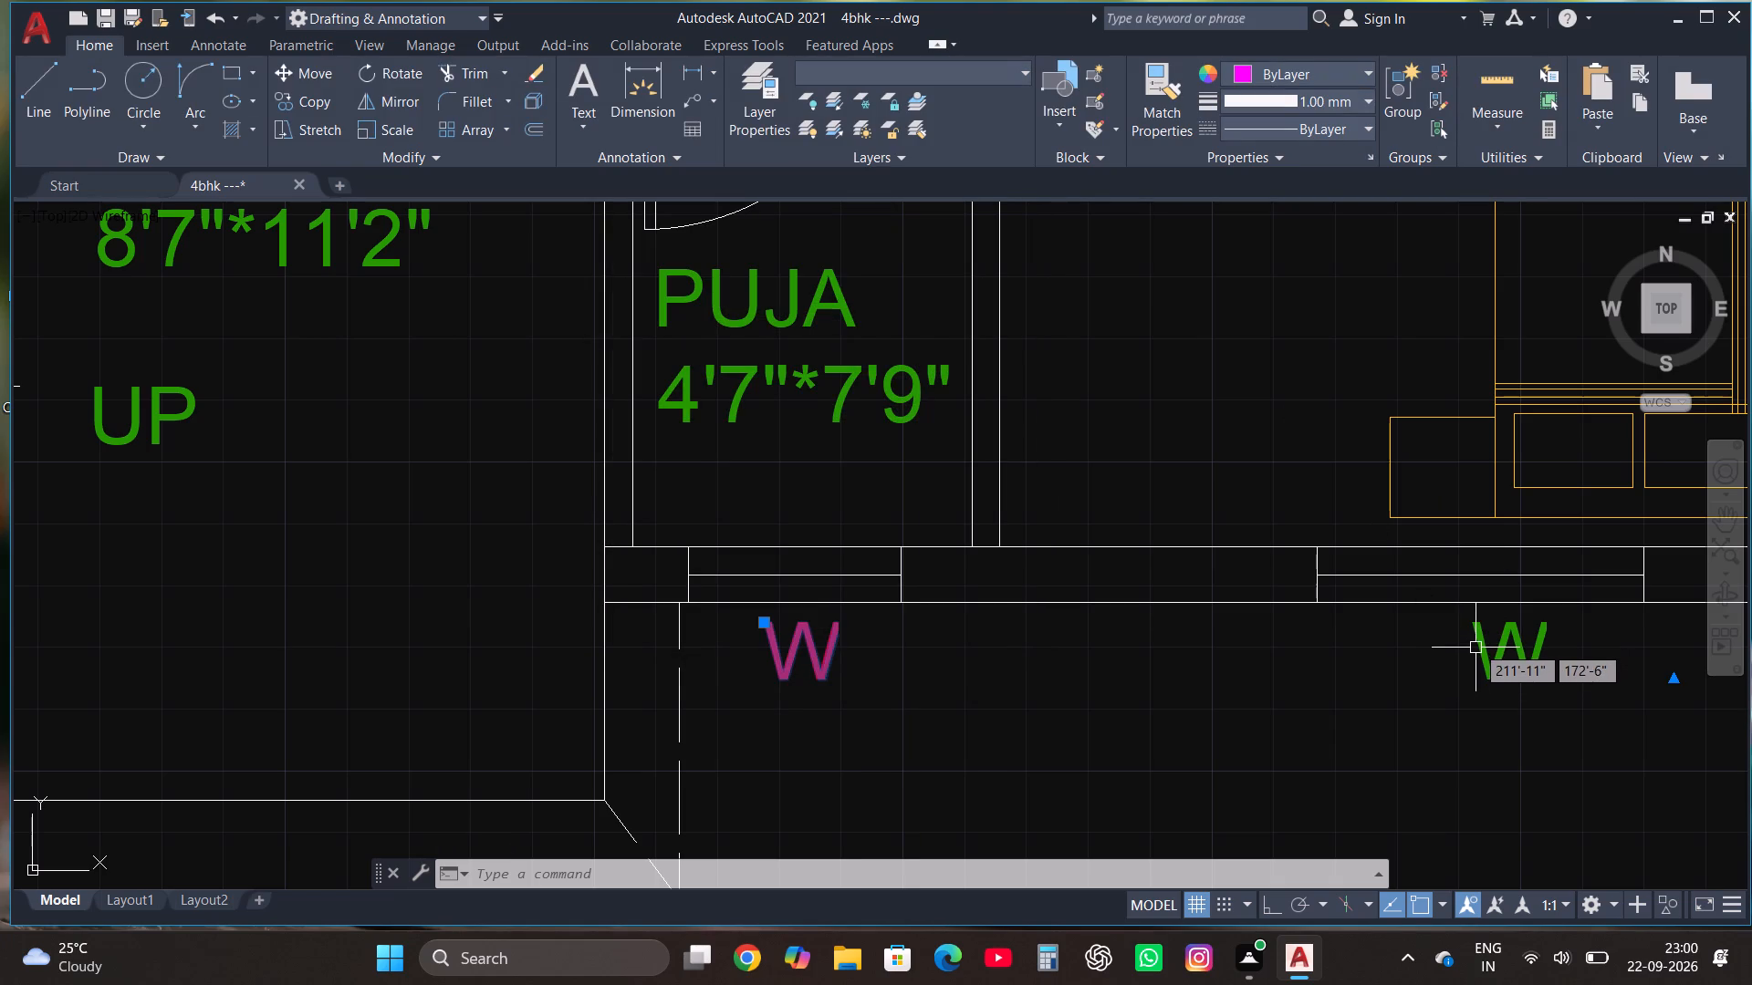
pyautogui.click(1476, 640)
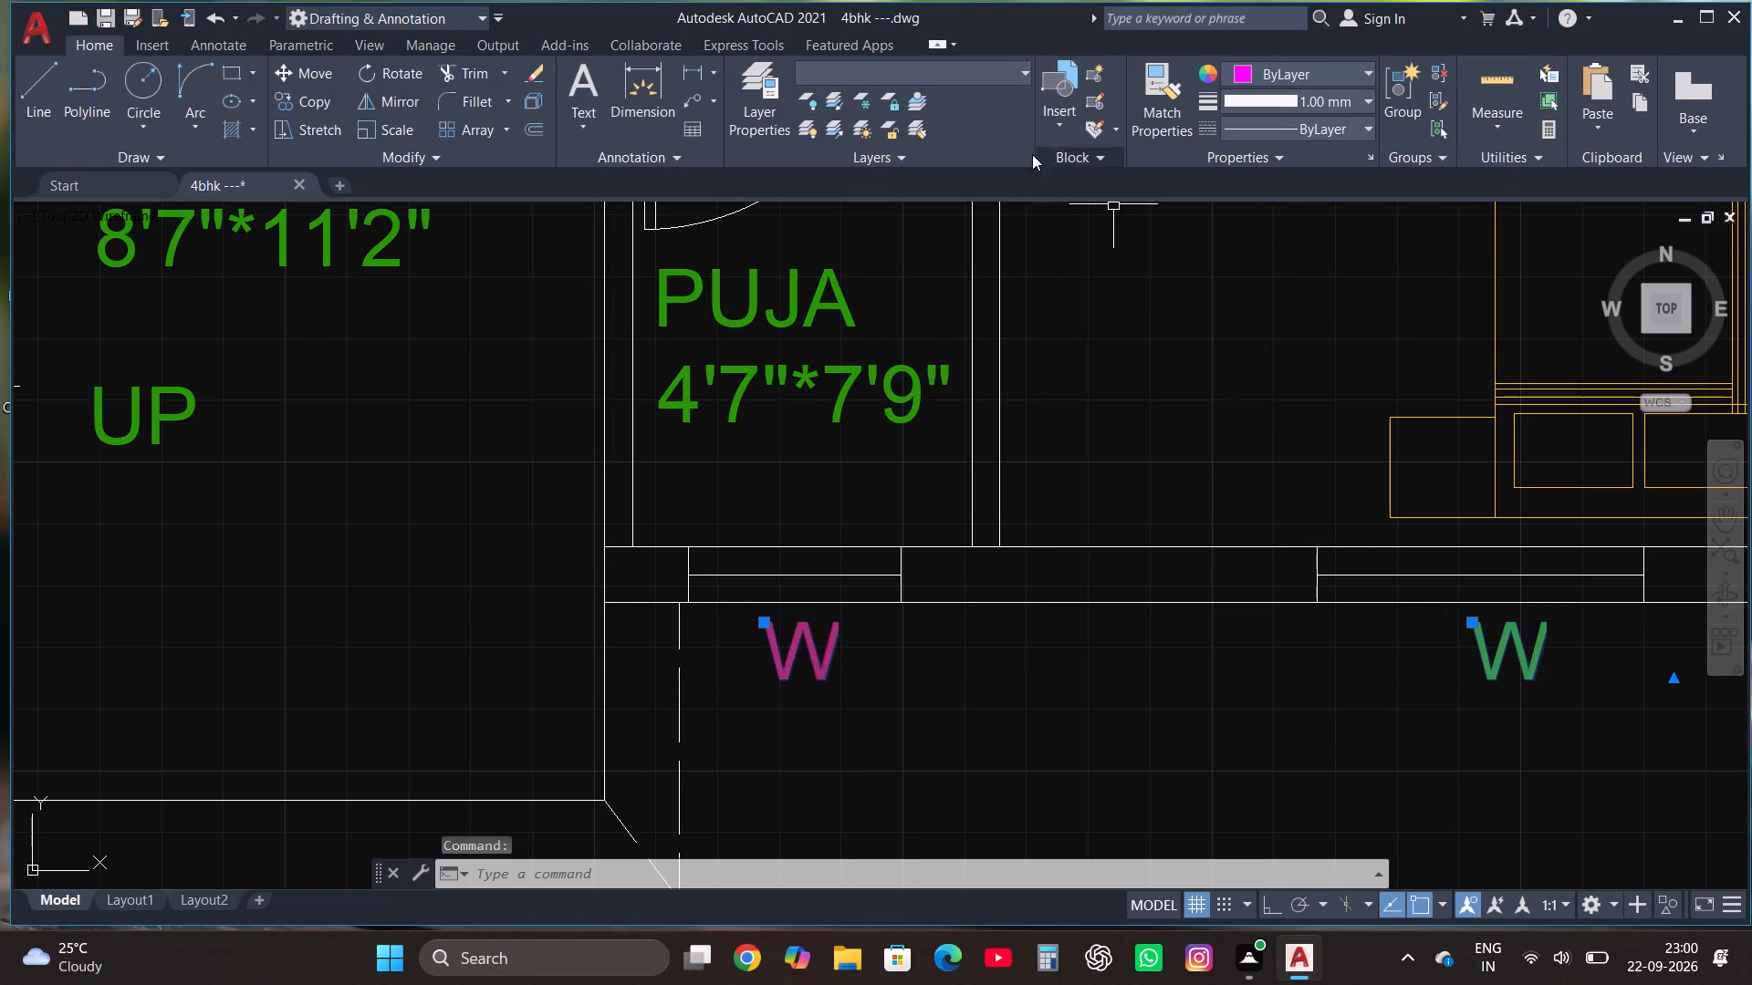
pyautogui.click(965, 77)
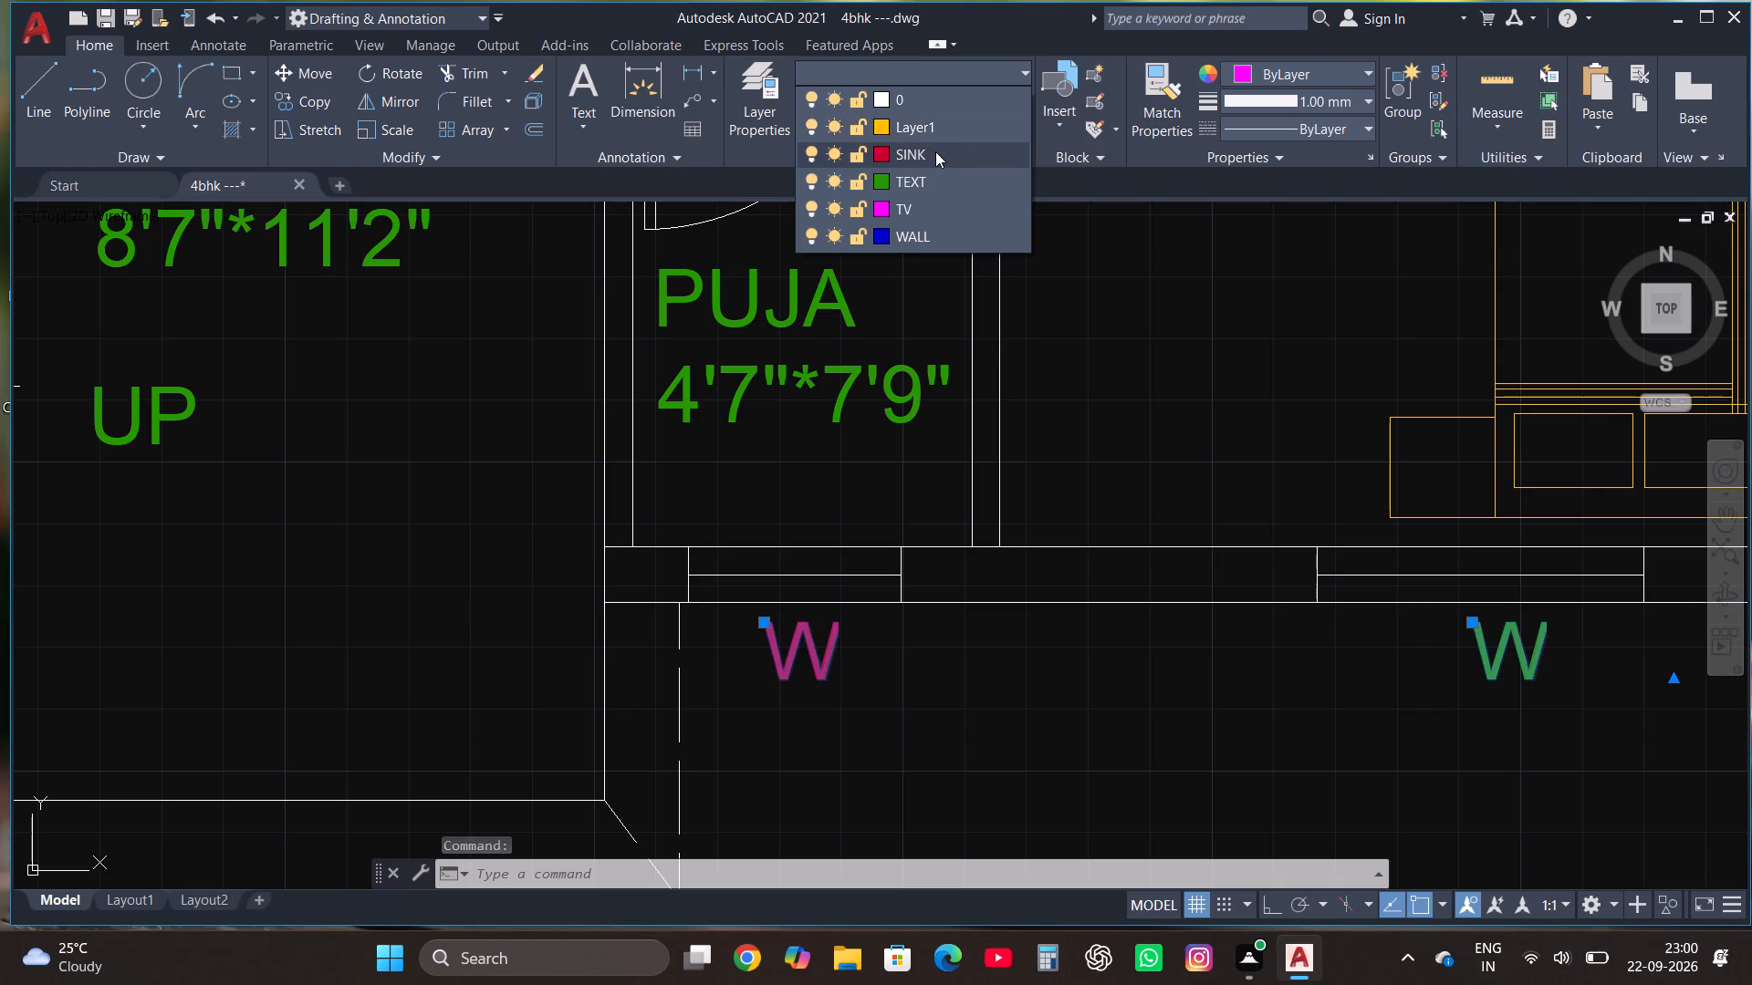
pyautogui.click(935, 151)
# Assign the W label outside the GUEST ROOM's east window to the SINK layer.
pyautogui.scroll(-4, 696, 459)
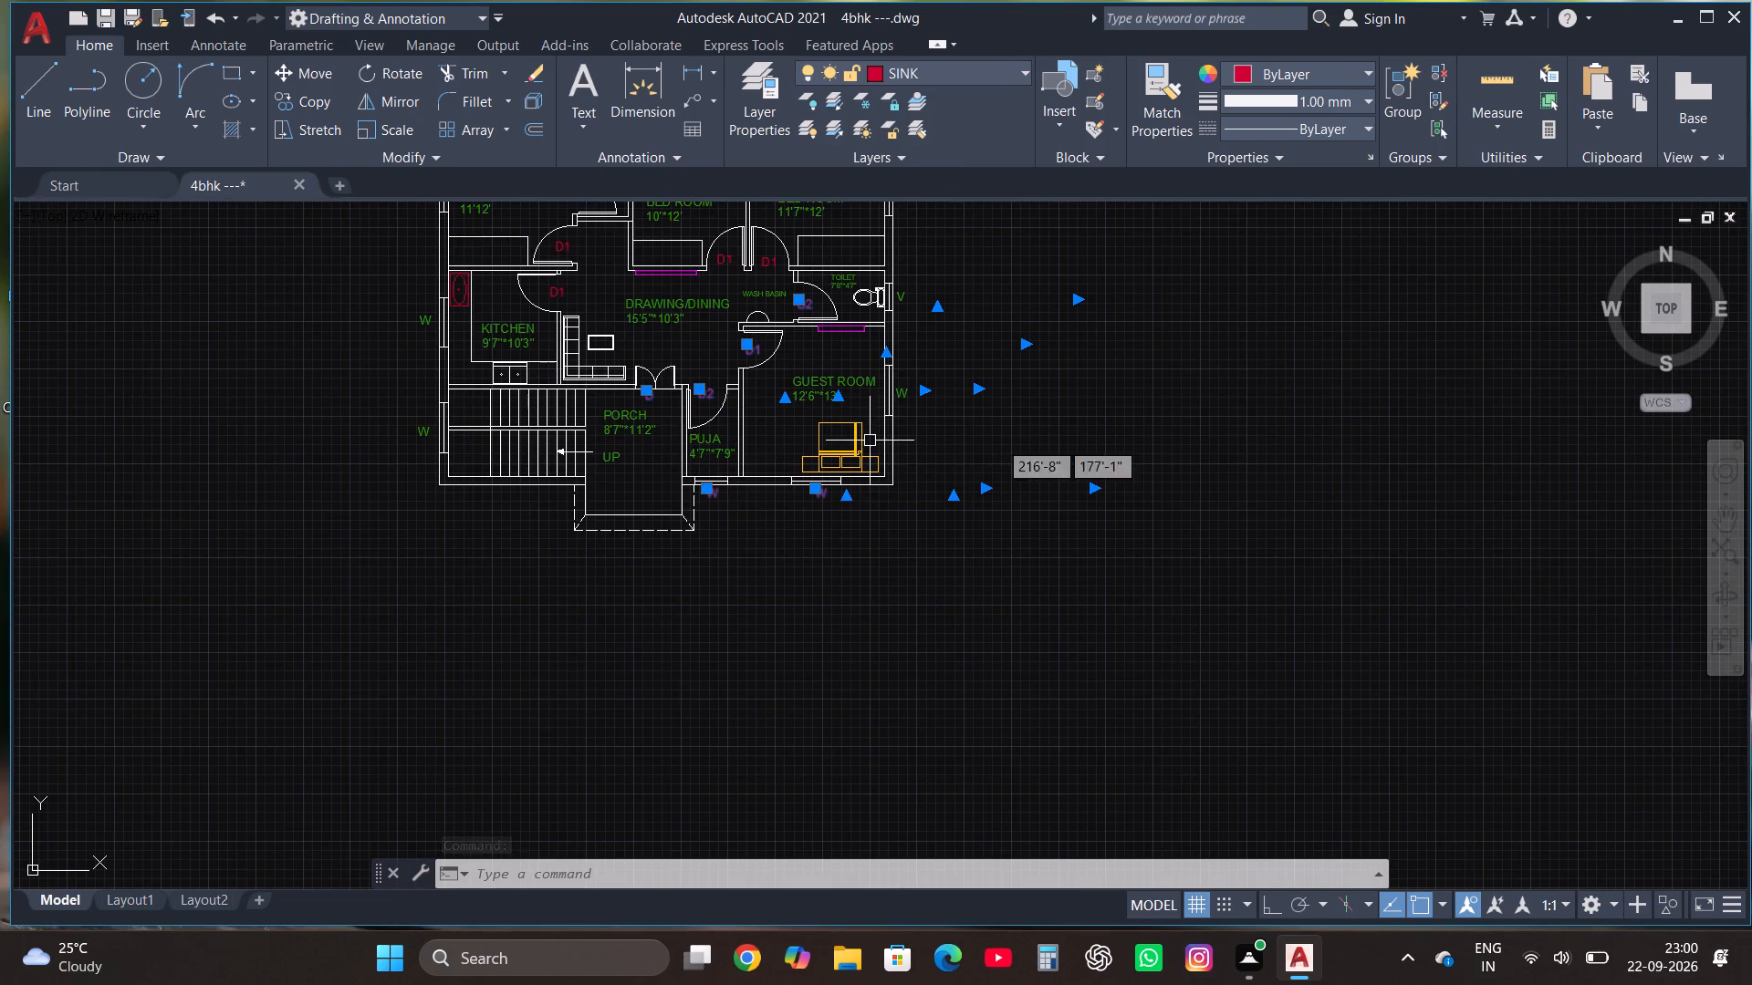
pyautogui.scroll(2, 906, 317)
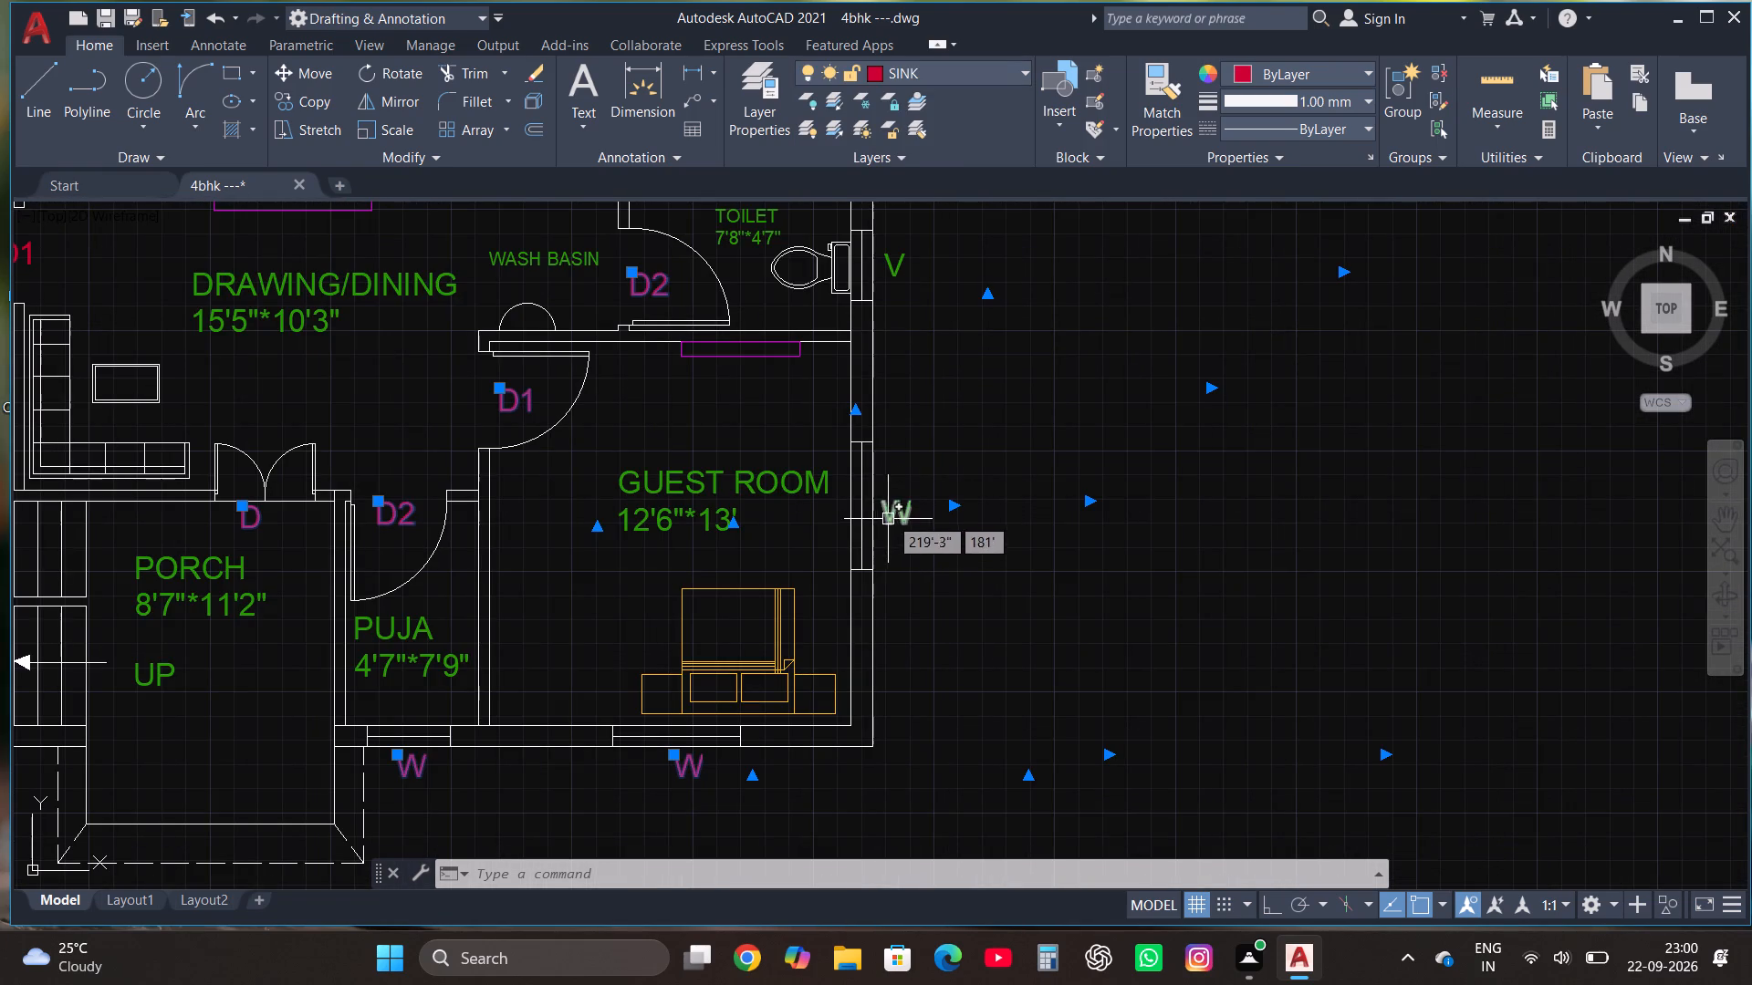
pyautogui.click(891, 515)
pyautogui.click(818, 77)
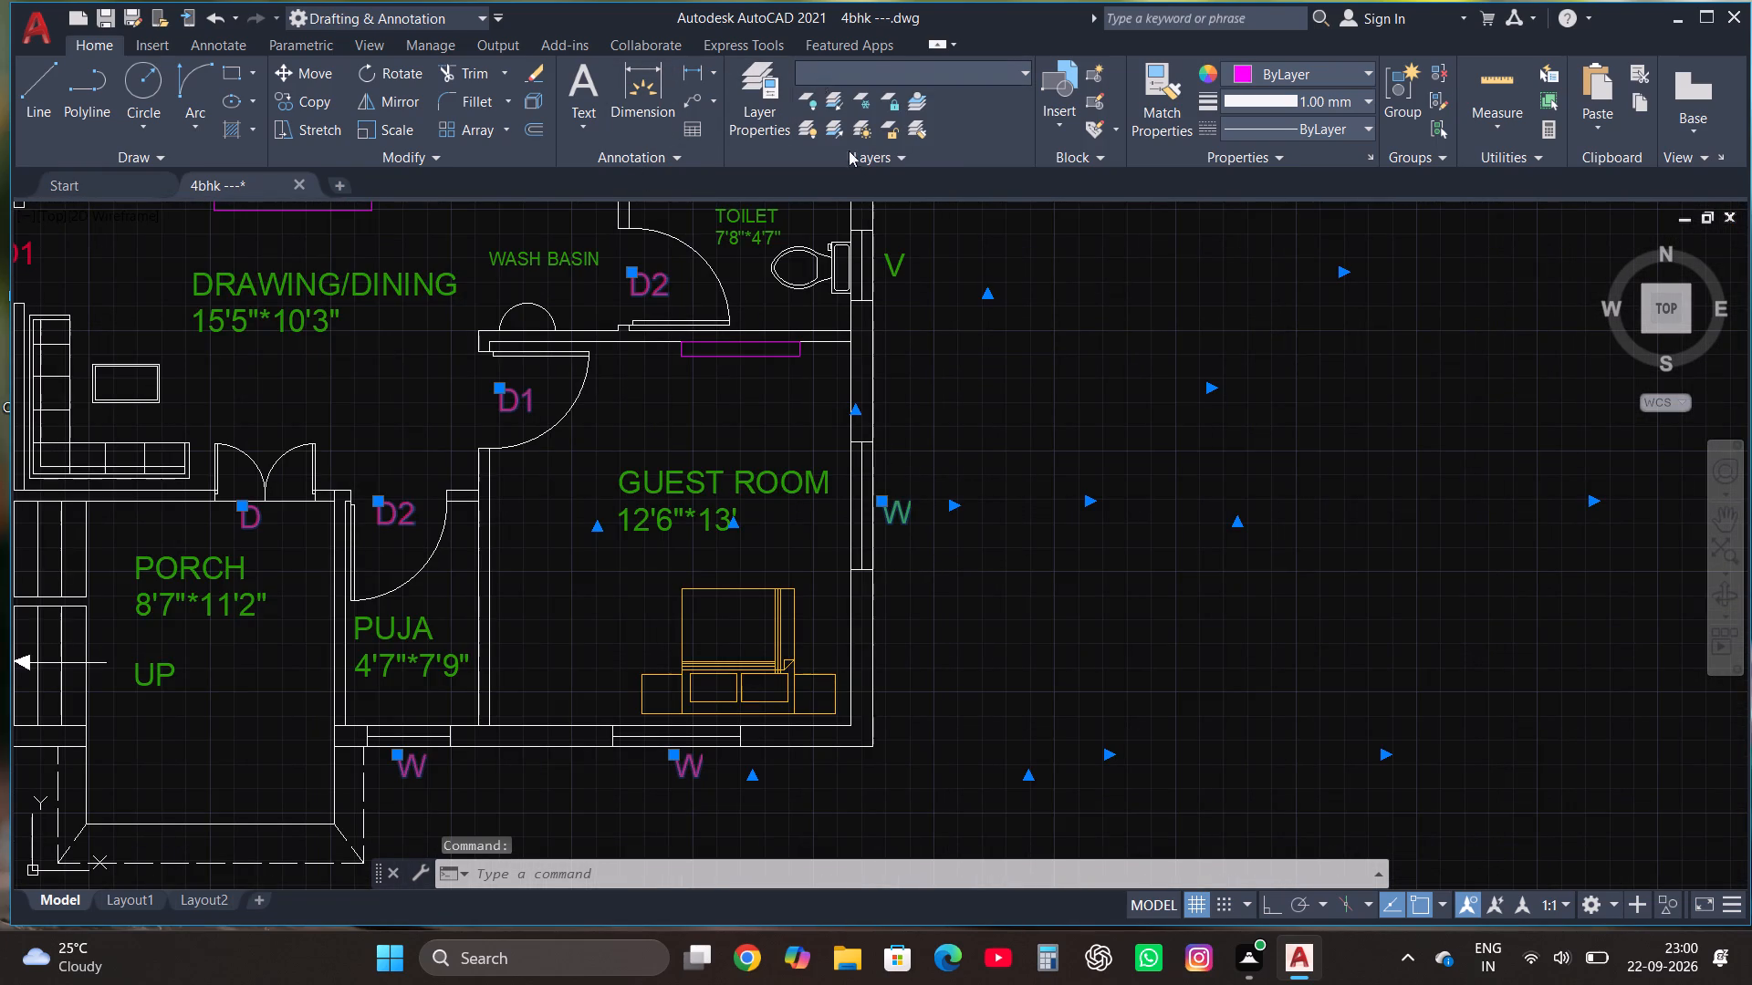
pyautogui.click(918, 164)
# Assign the V label outside the 7'8"*4'7" toilet's east ventilator to the SINK layer.
pyautogui.scroll(-1, 923, 665)
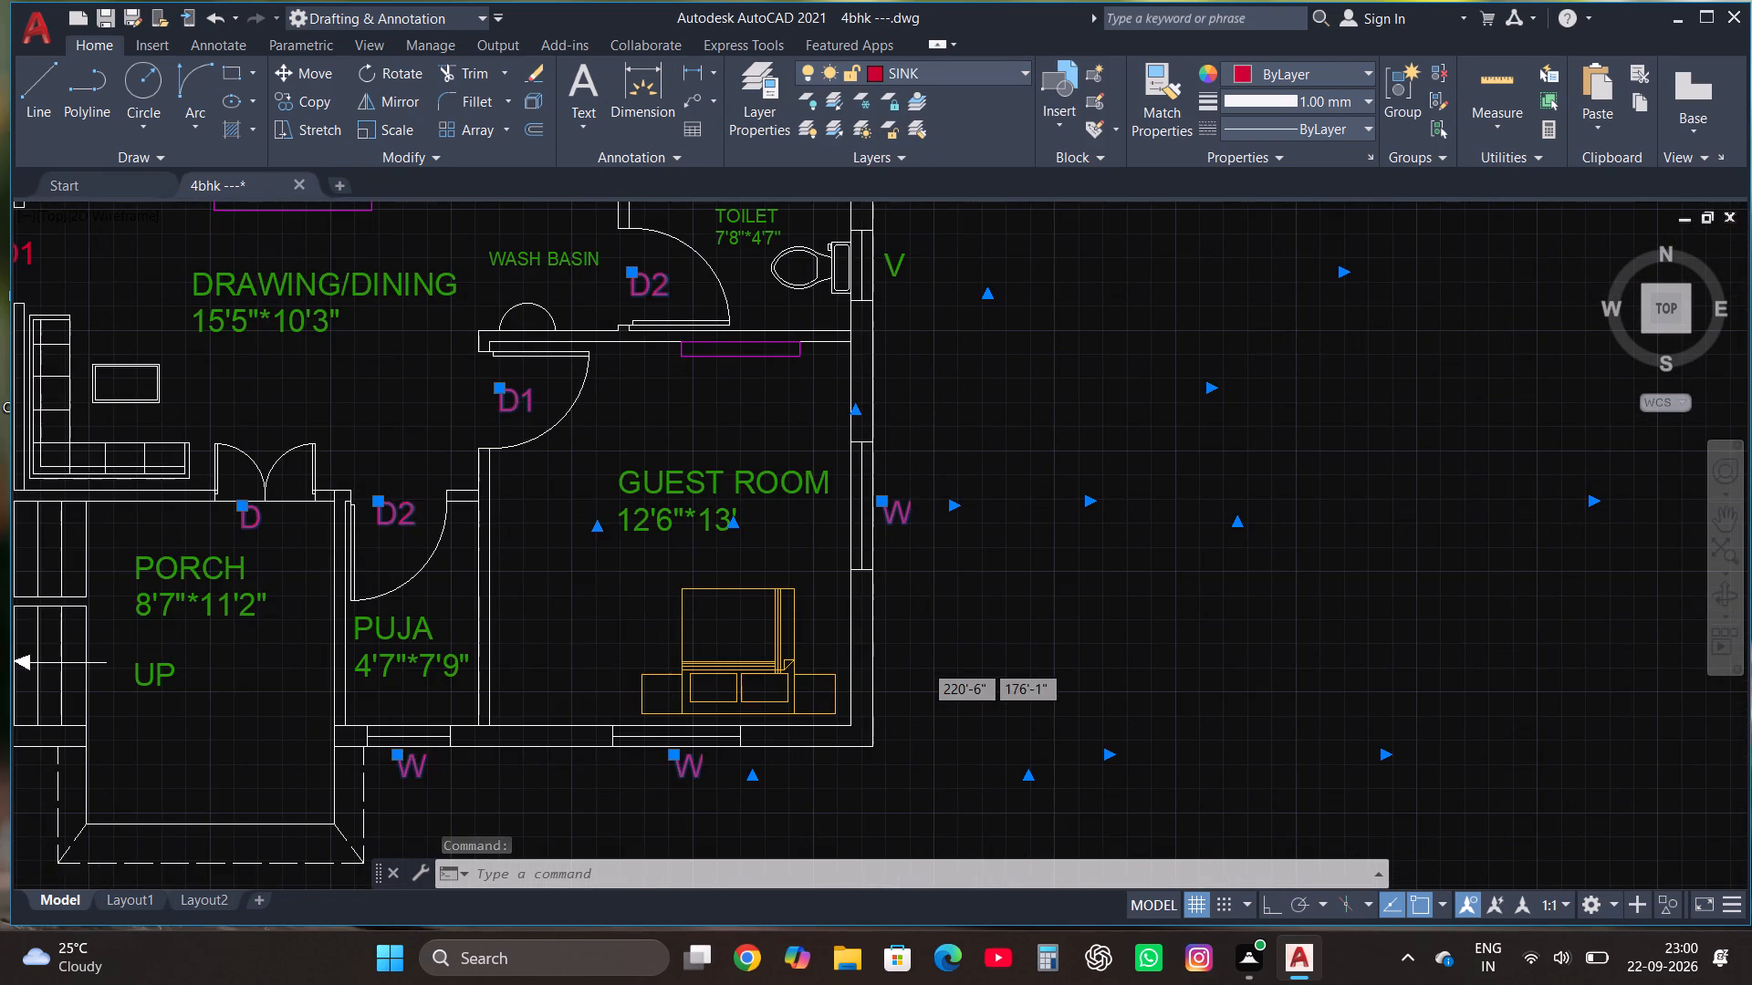
pyautogui.scroll(-1, 923, 665)
pyautogui.scroll(2, 916, 481)
pyautogui.click(907, 567)
pyautogui.click(908, 539)
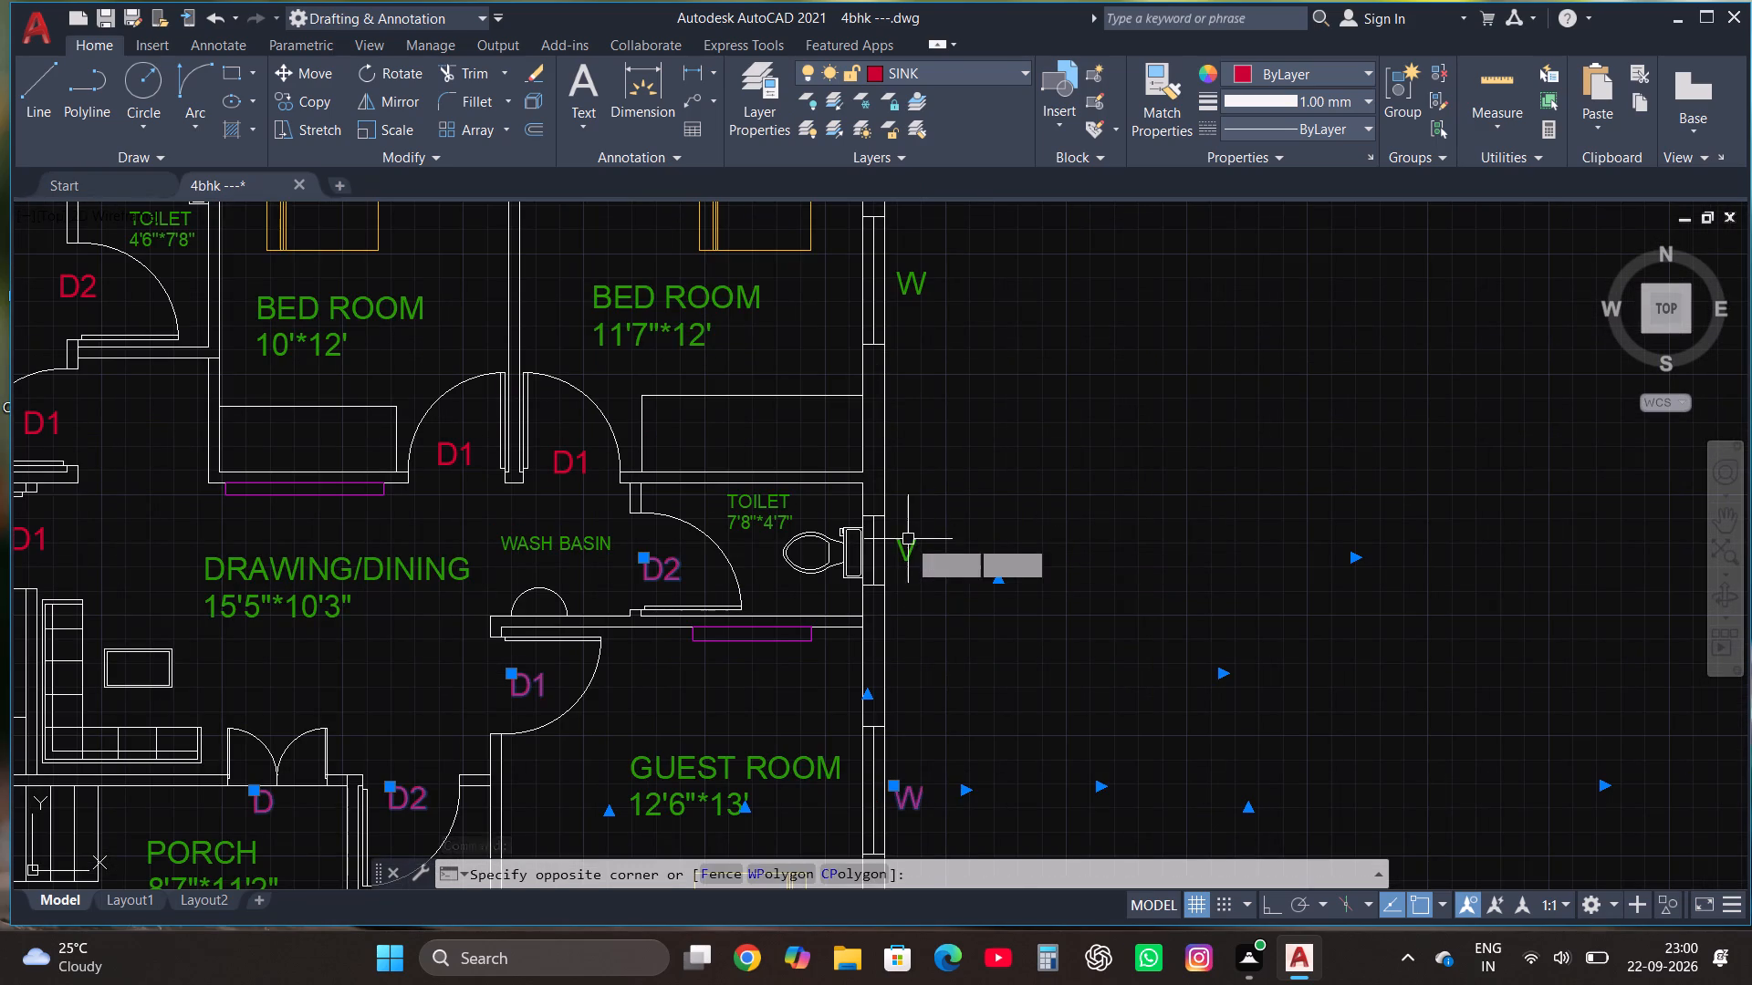
pyautogui.click(911, 544)
pyautogui.click(871, 72)
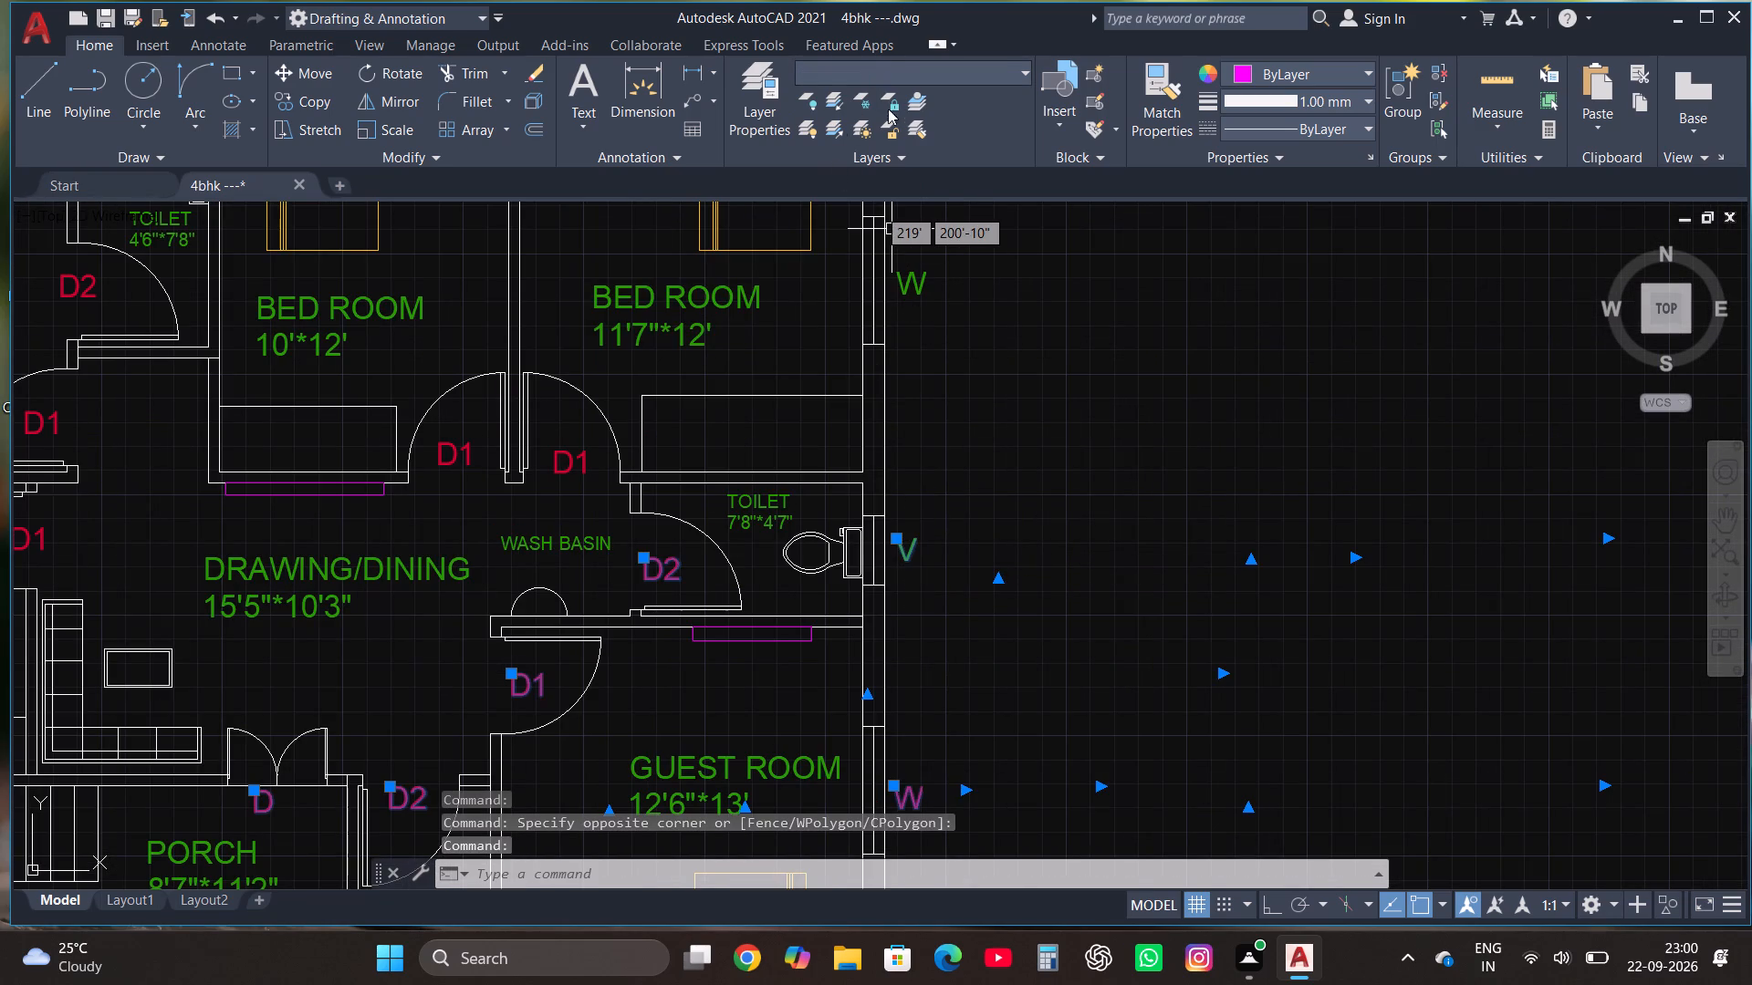
pyautogui.click(892, 154)
# Assign the W labels outside the 11'7"*12' BED ROOM's east and north windows to the SINK layer.
pyautogui.scroll(-1, 933, 585)
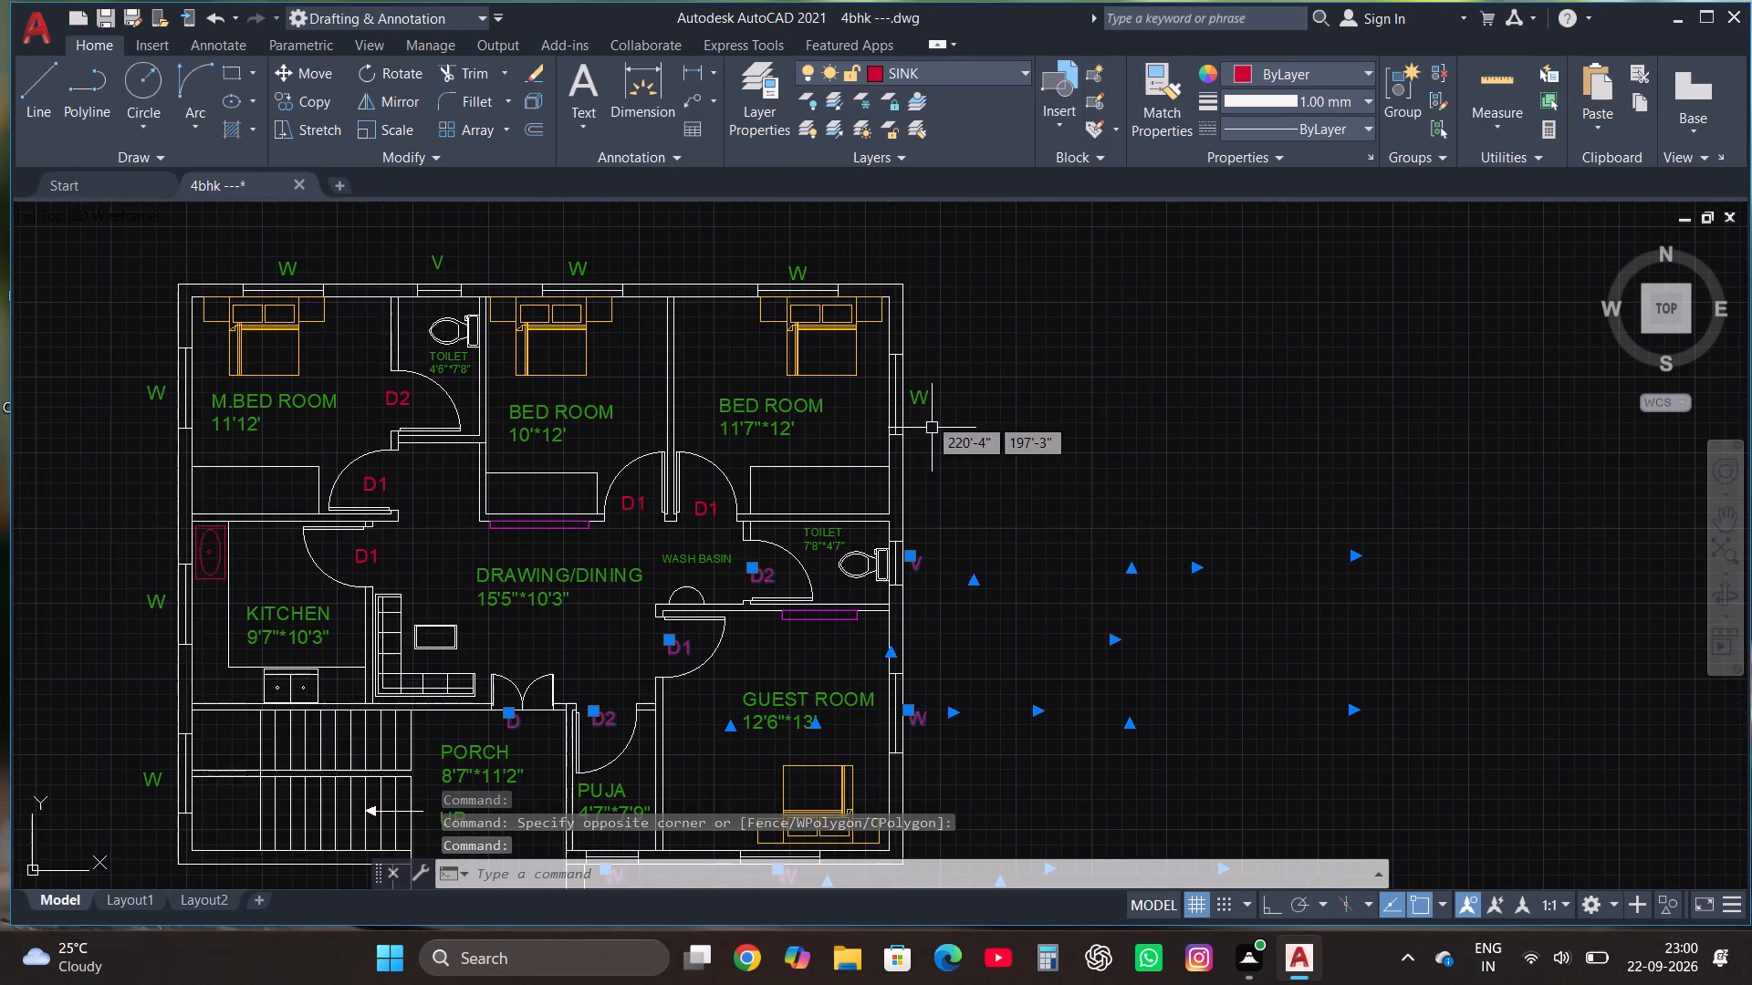
pyautogui.scroll(1, 902, 385)
pyautogui.click(925, 402)
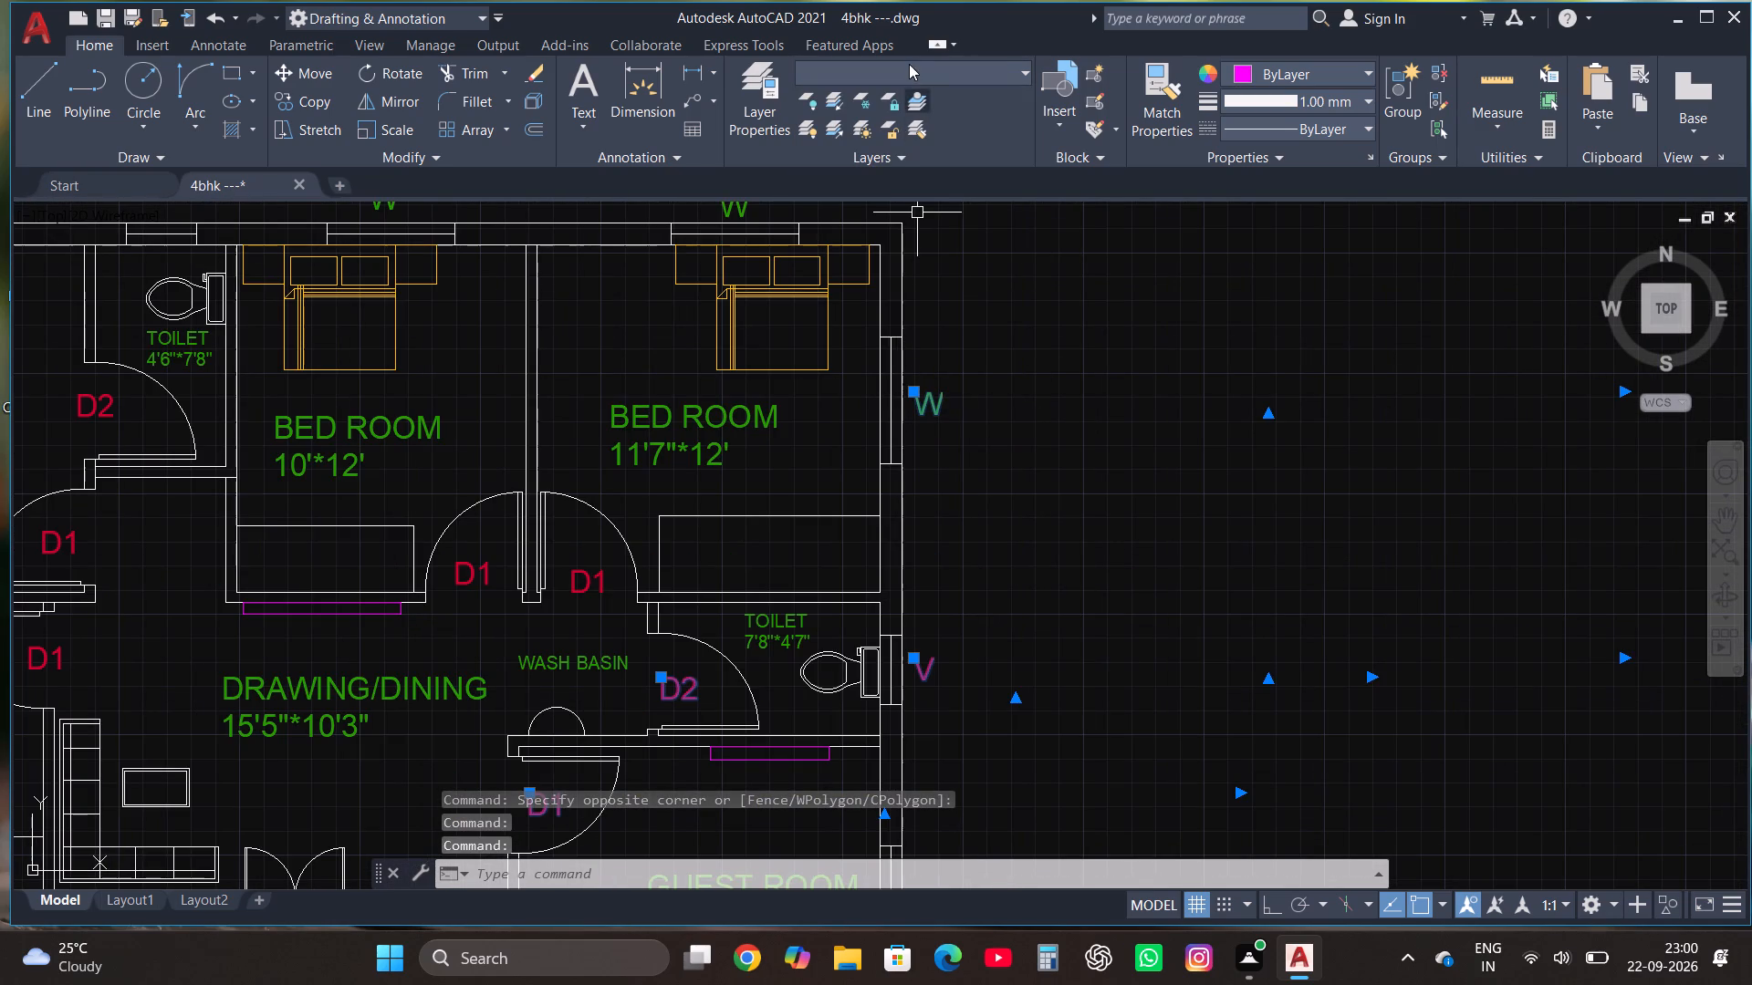
pyautogui.click(909, 74)
pyautogui.click(918, 149)
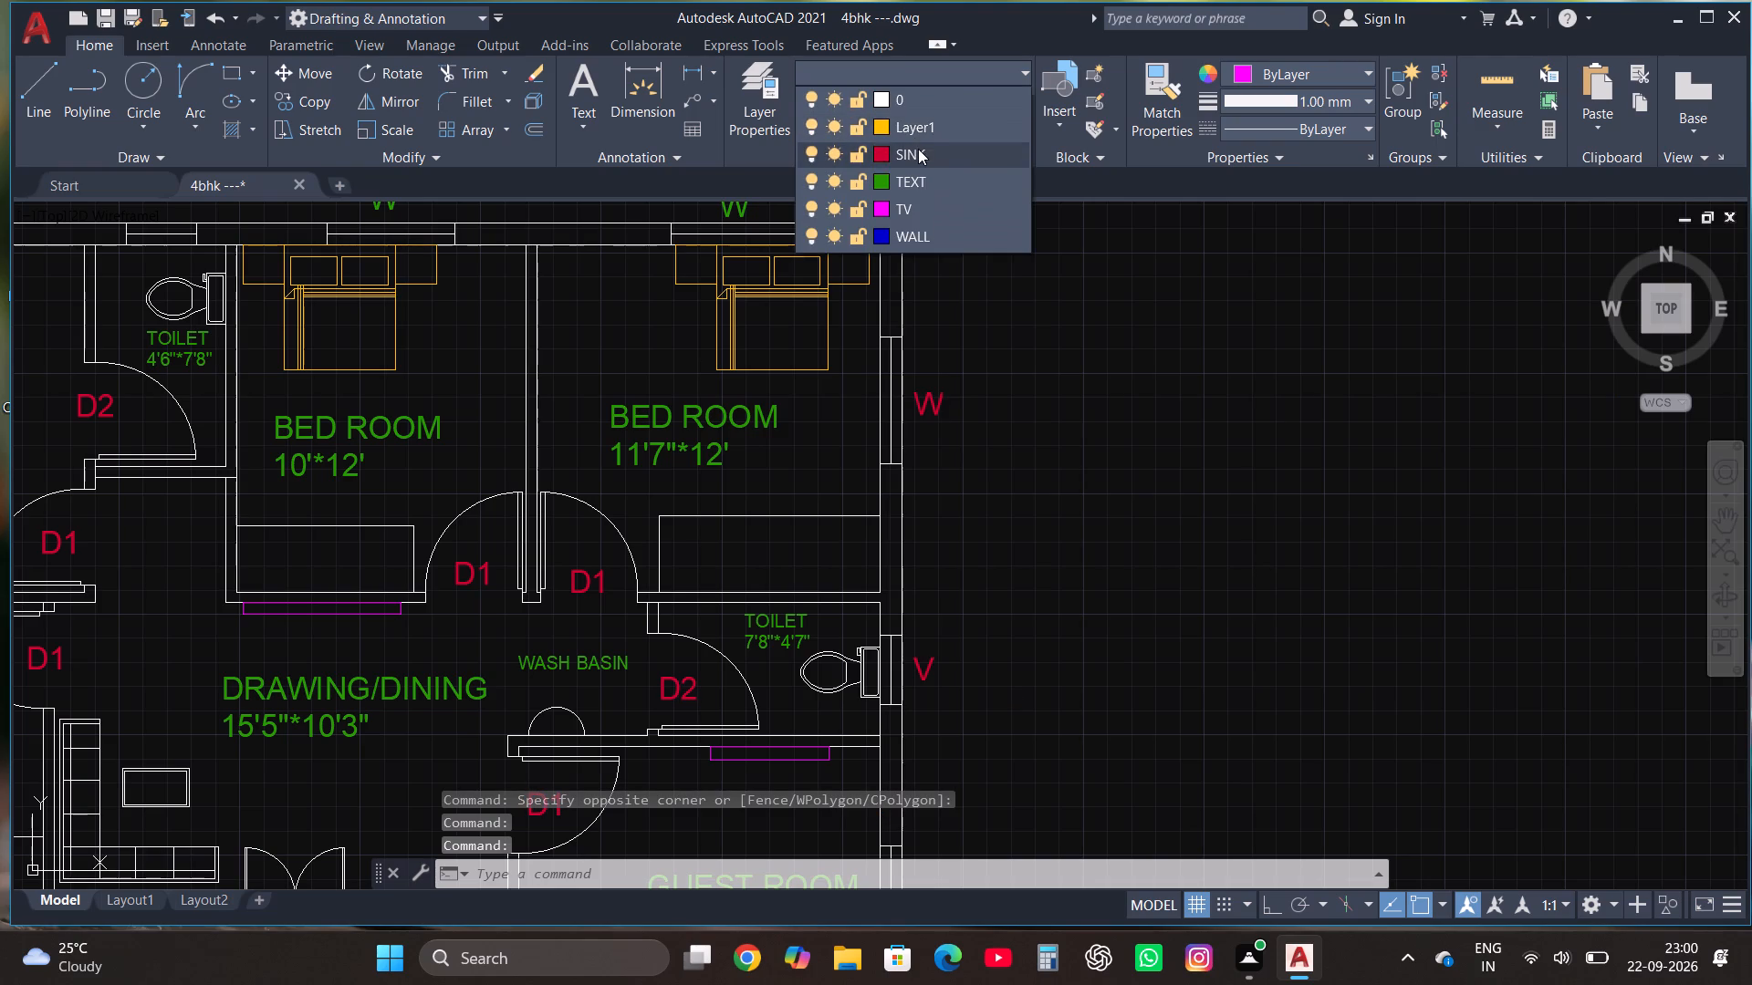
pyautogui.scroll(-2, 987, 446)
pyautogui.scroll(2, 933, 346)
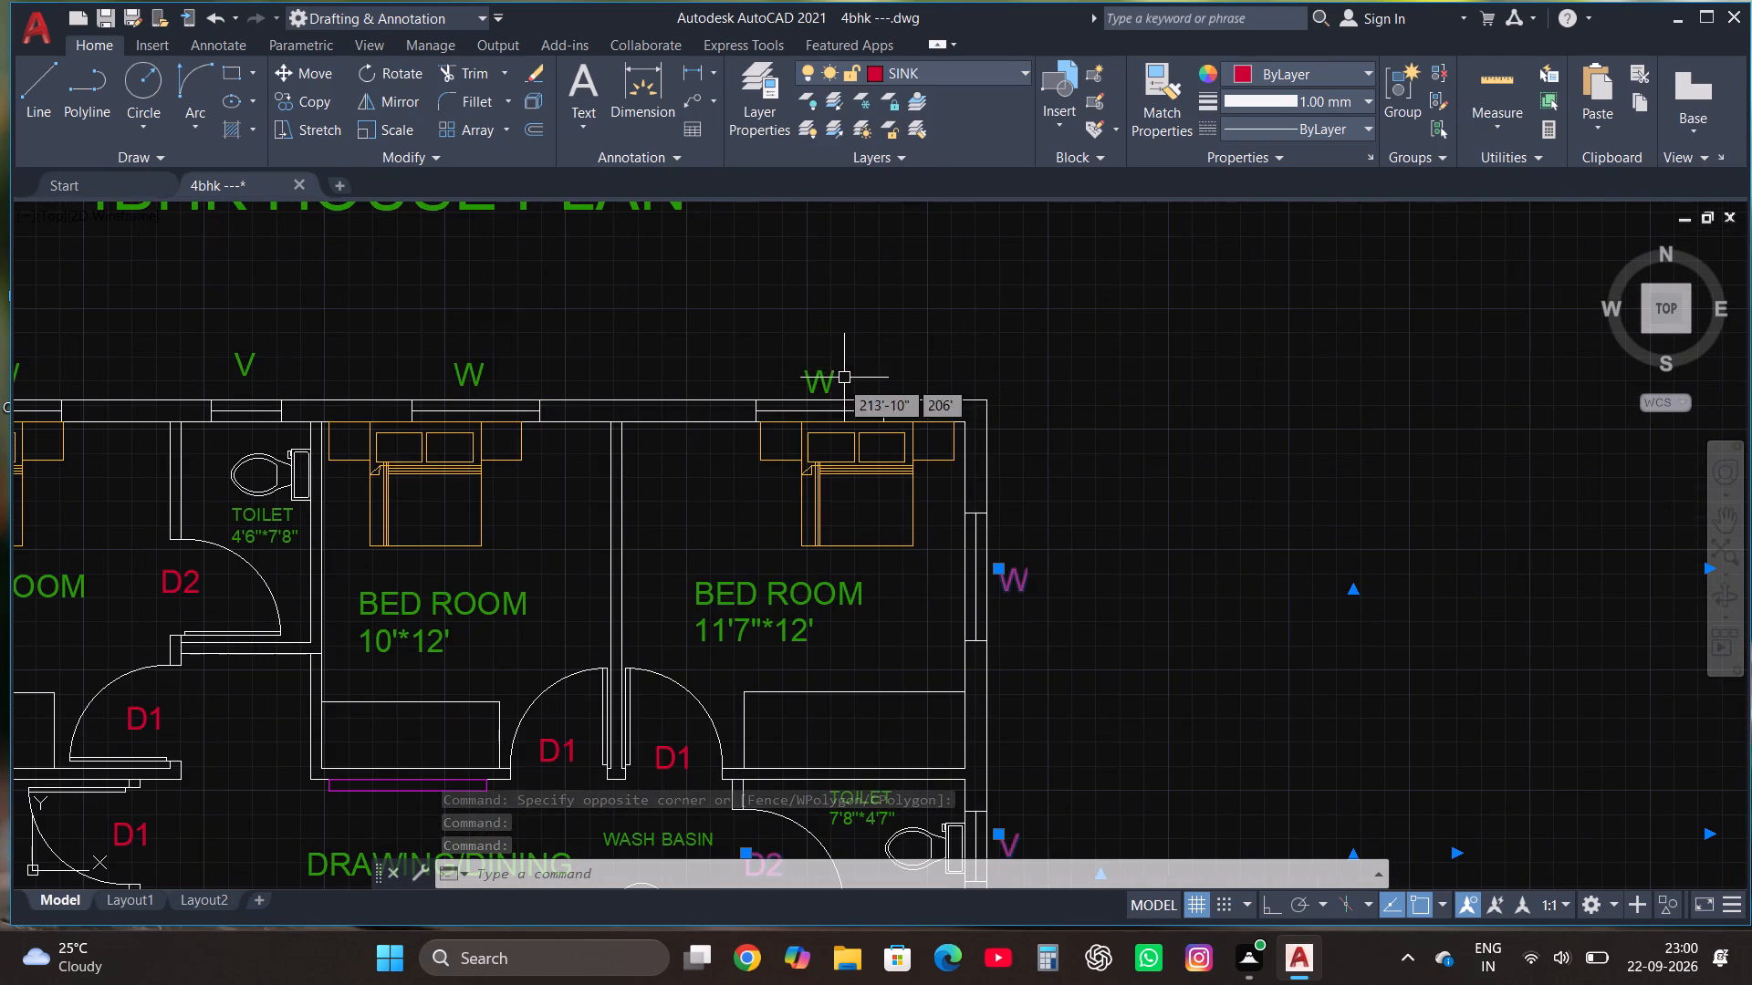
pyautogui.click(819, 384)
pyautogui.click(936, 68)
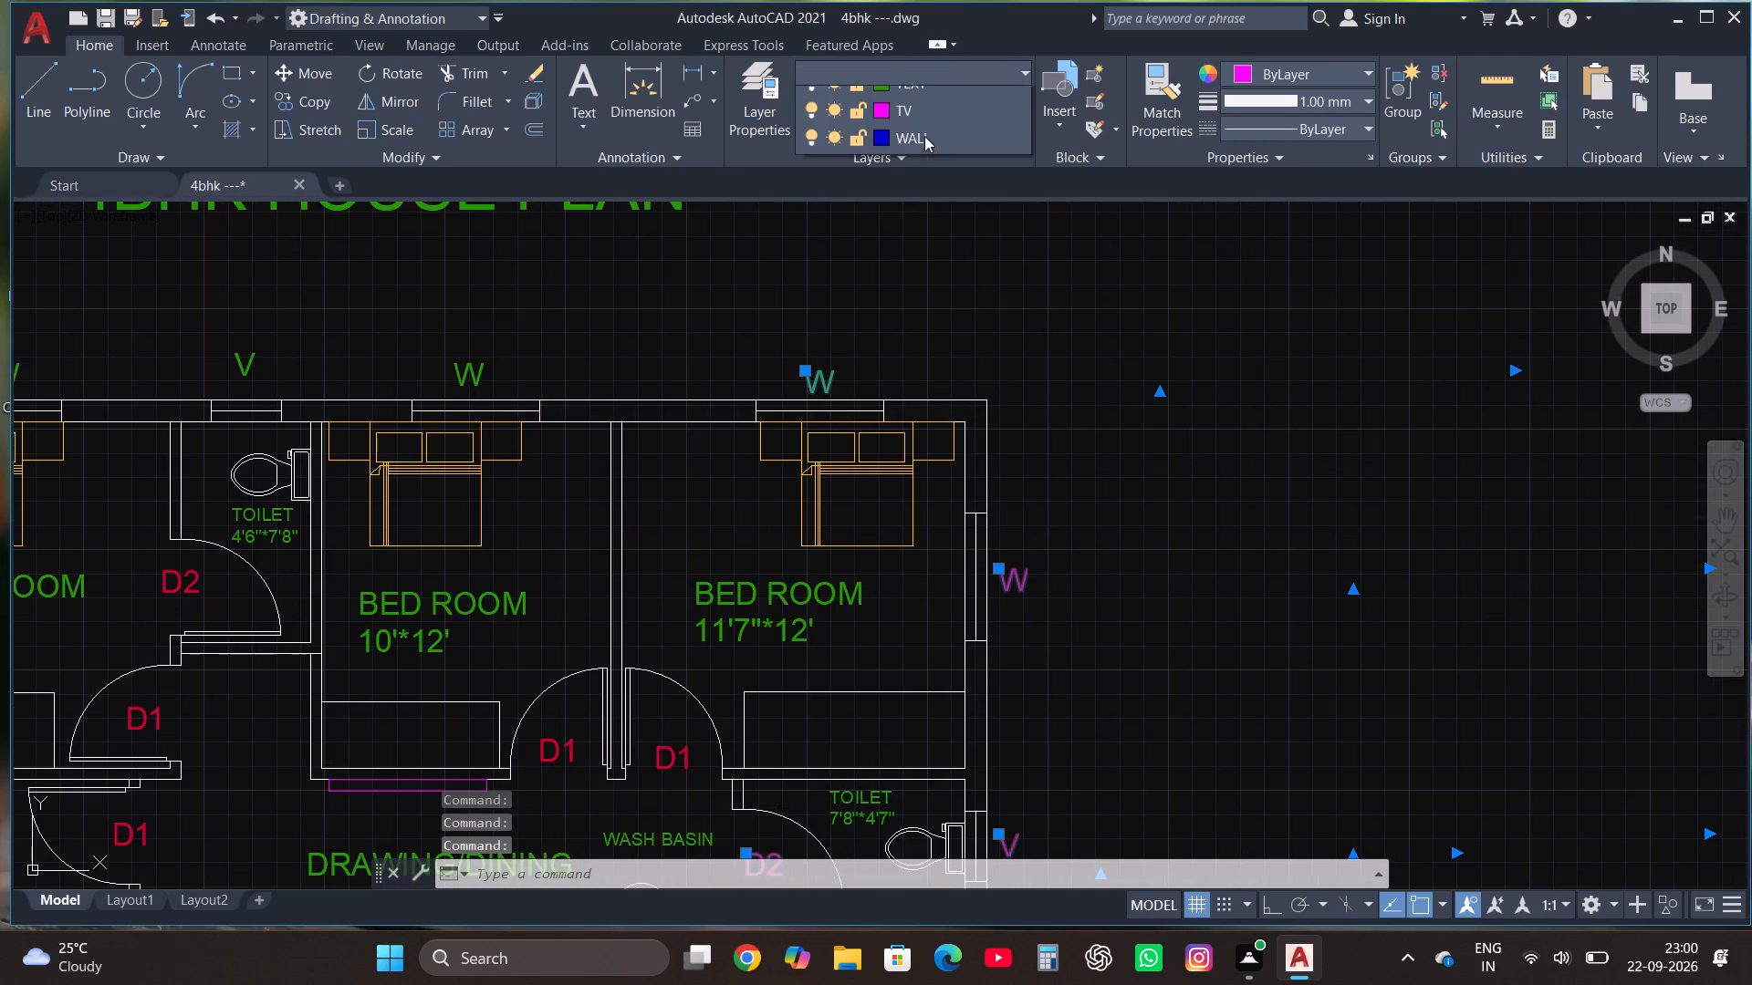
pyautogui.click(908, 156)
# Try to assign the W label above the 10'*12' BED ROOM's north window to the SINK layer, locking that layer along the way.
pyautogui.click(475, 377)
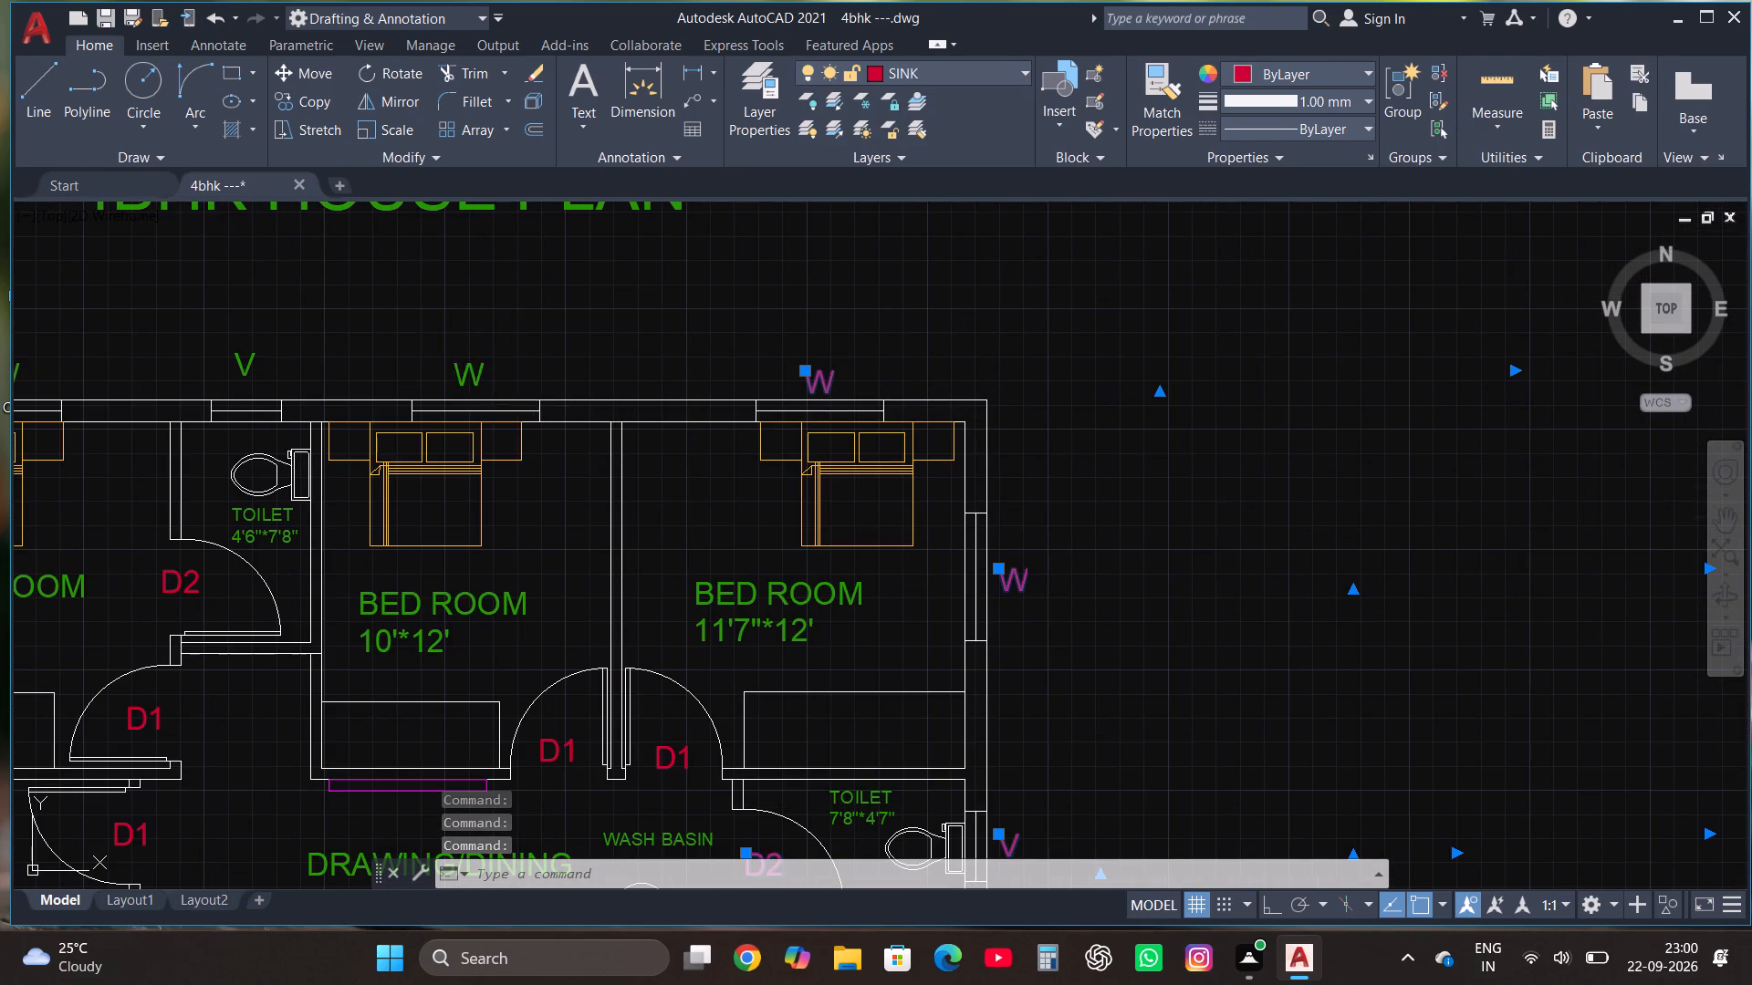
pyautogui.click(879, 75)
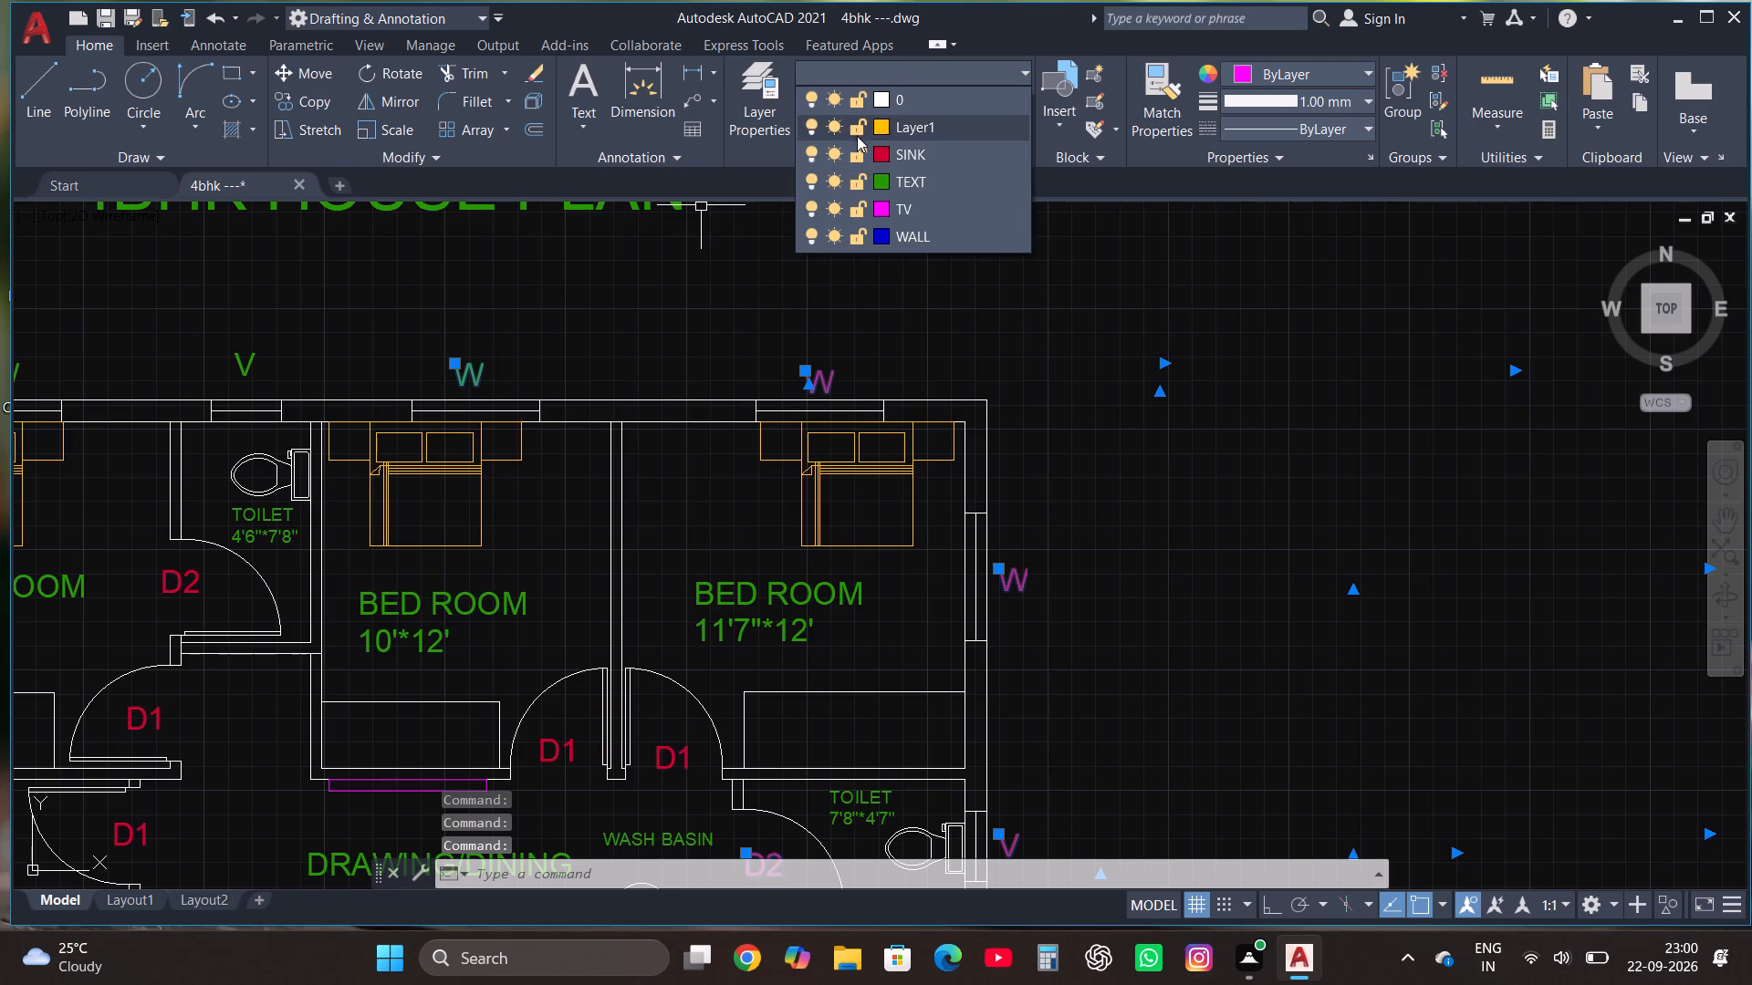
pyautogui.click(861, 158)
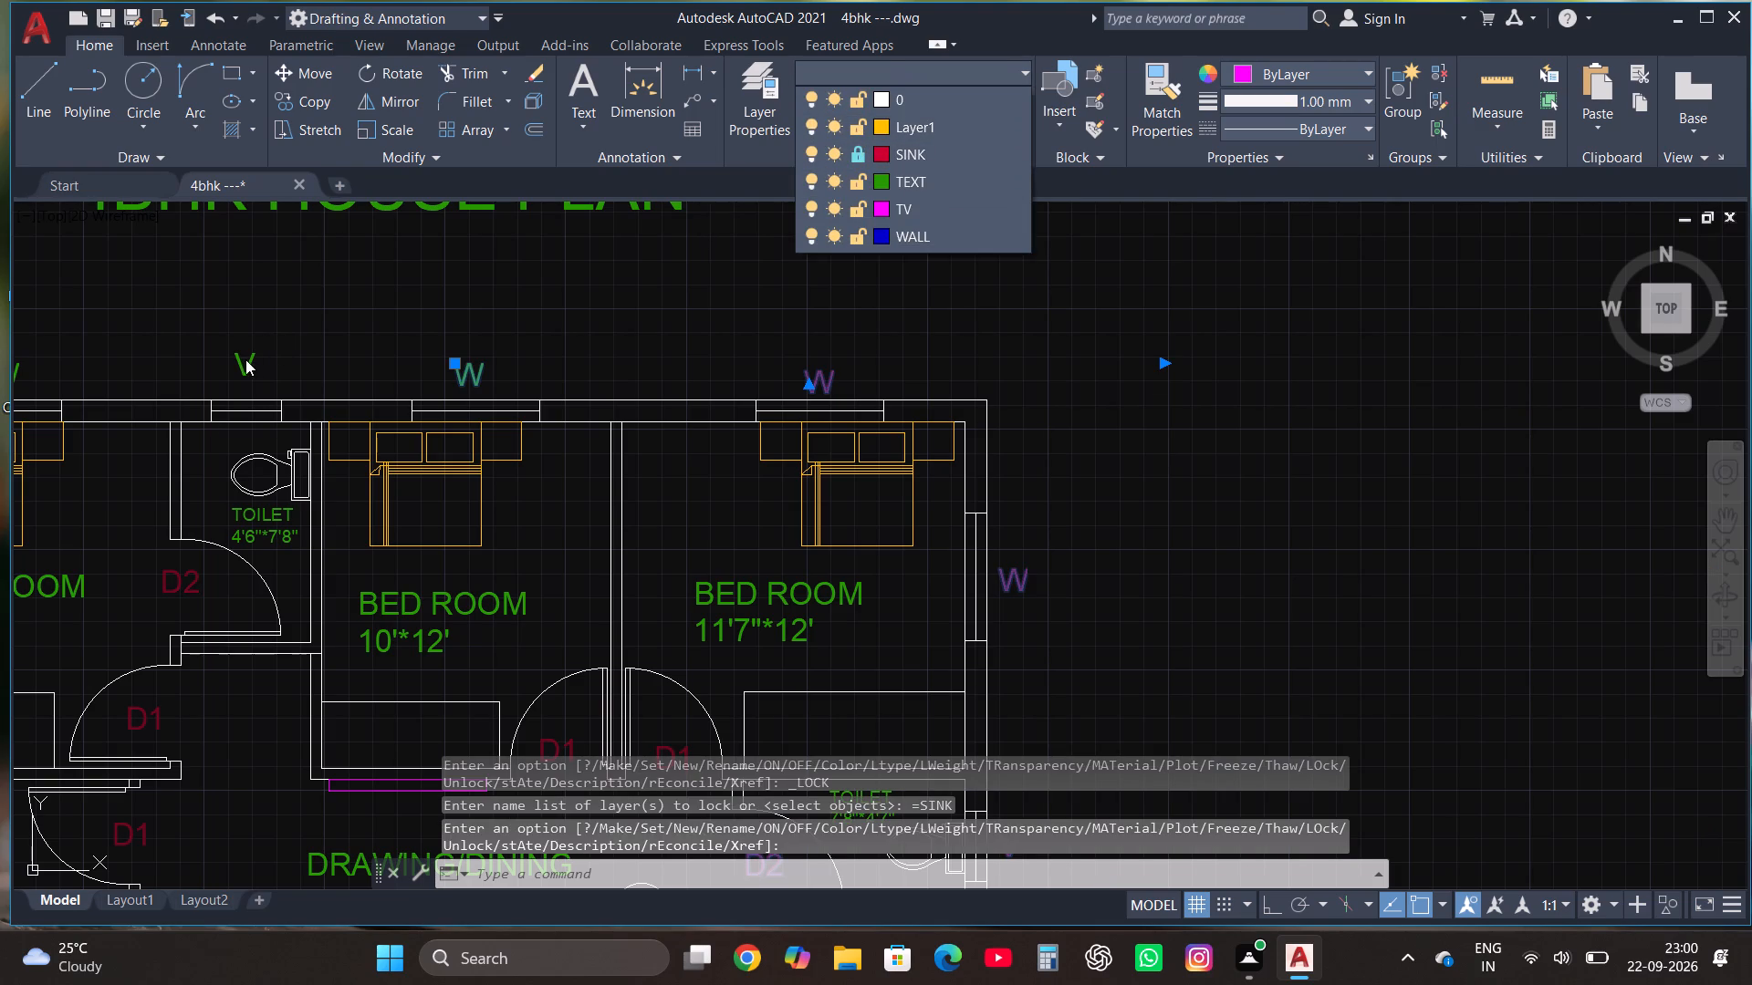
pyautogui.click(885, 154)
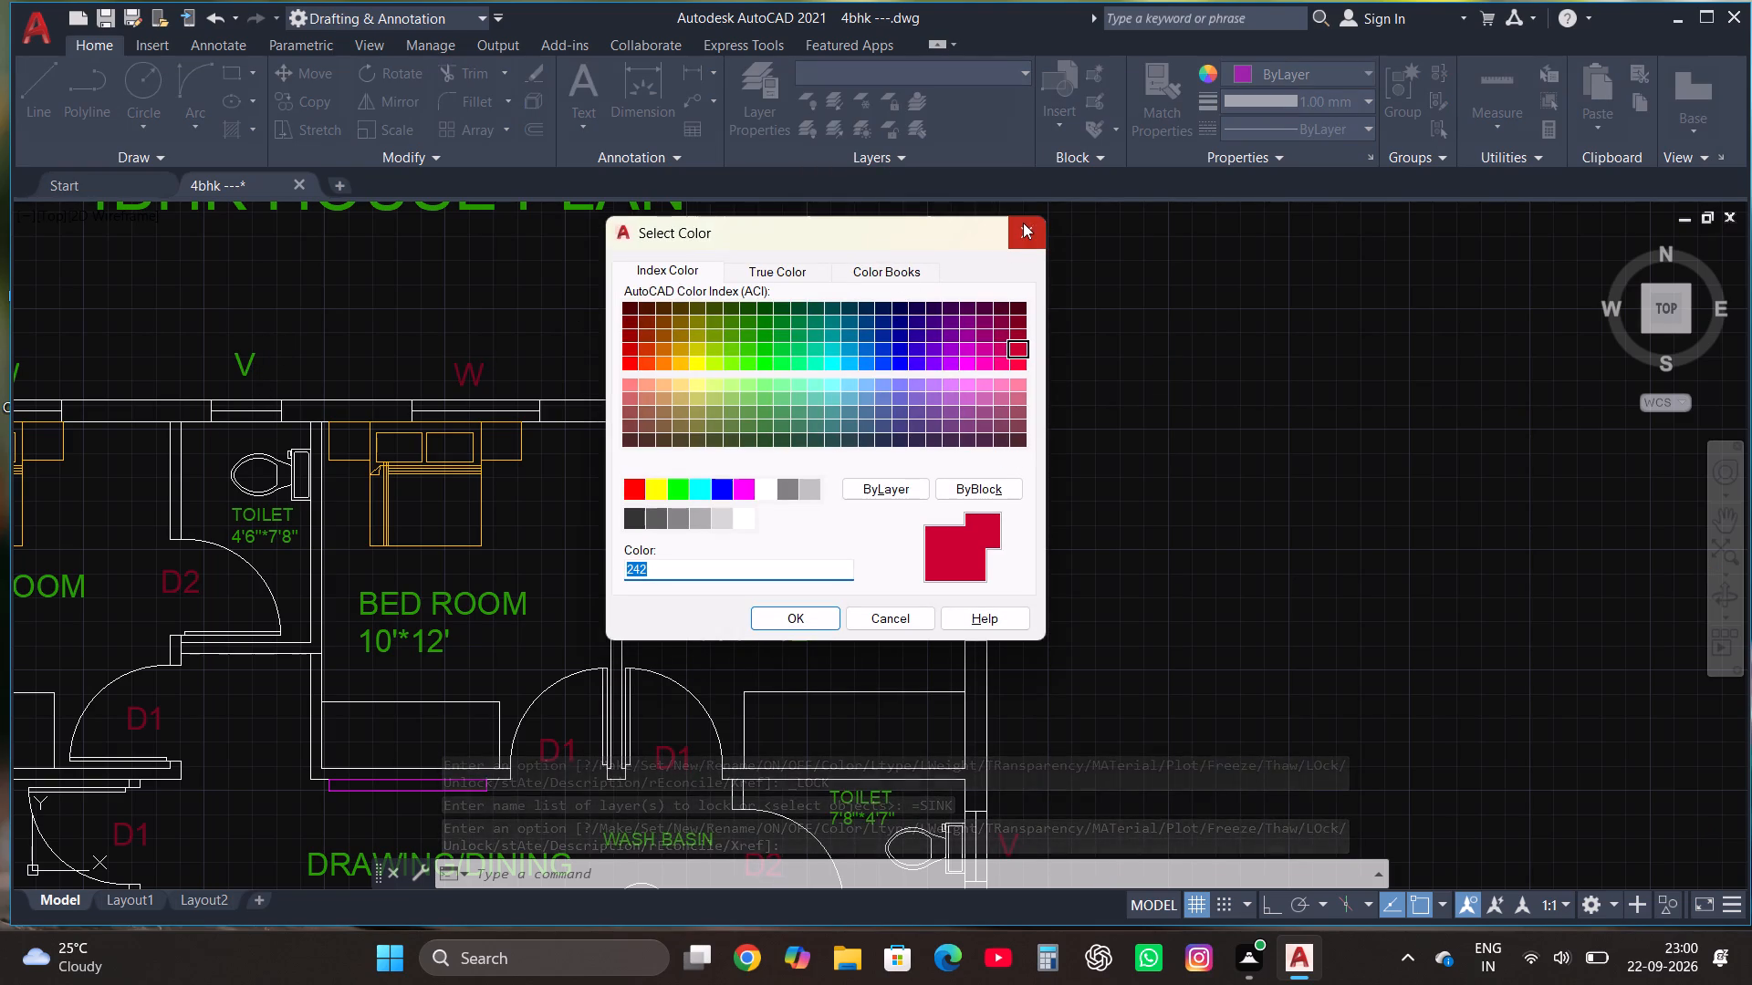
pyautogui.click(1027, 221)
pyautogui.scroll(-2, 1100, 413)
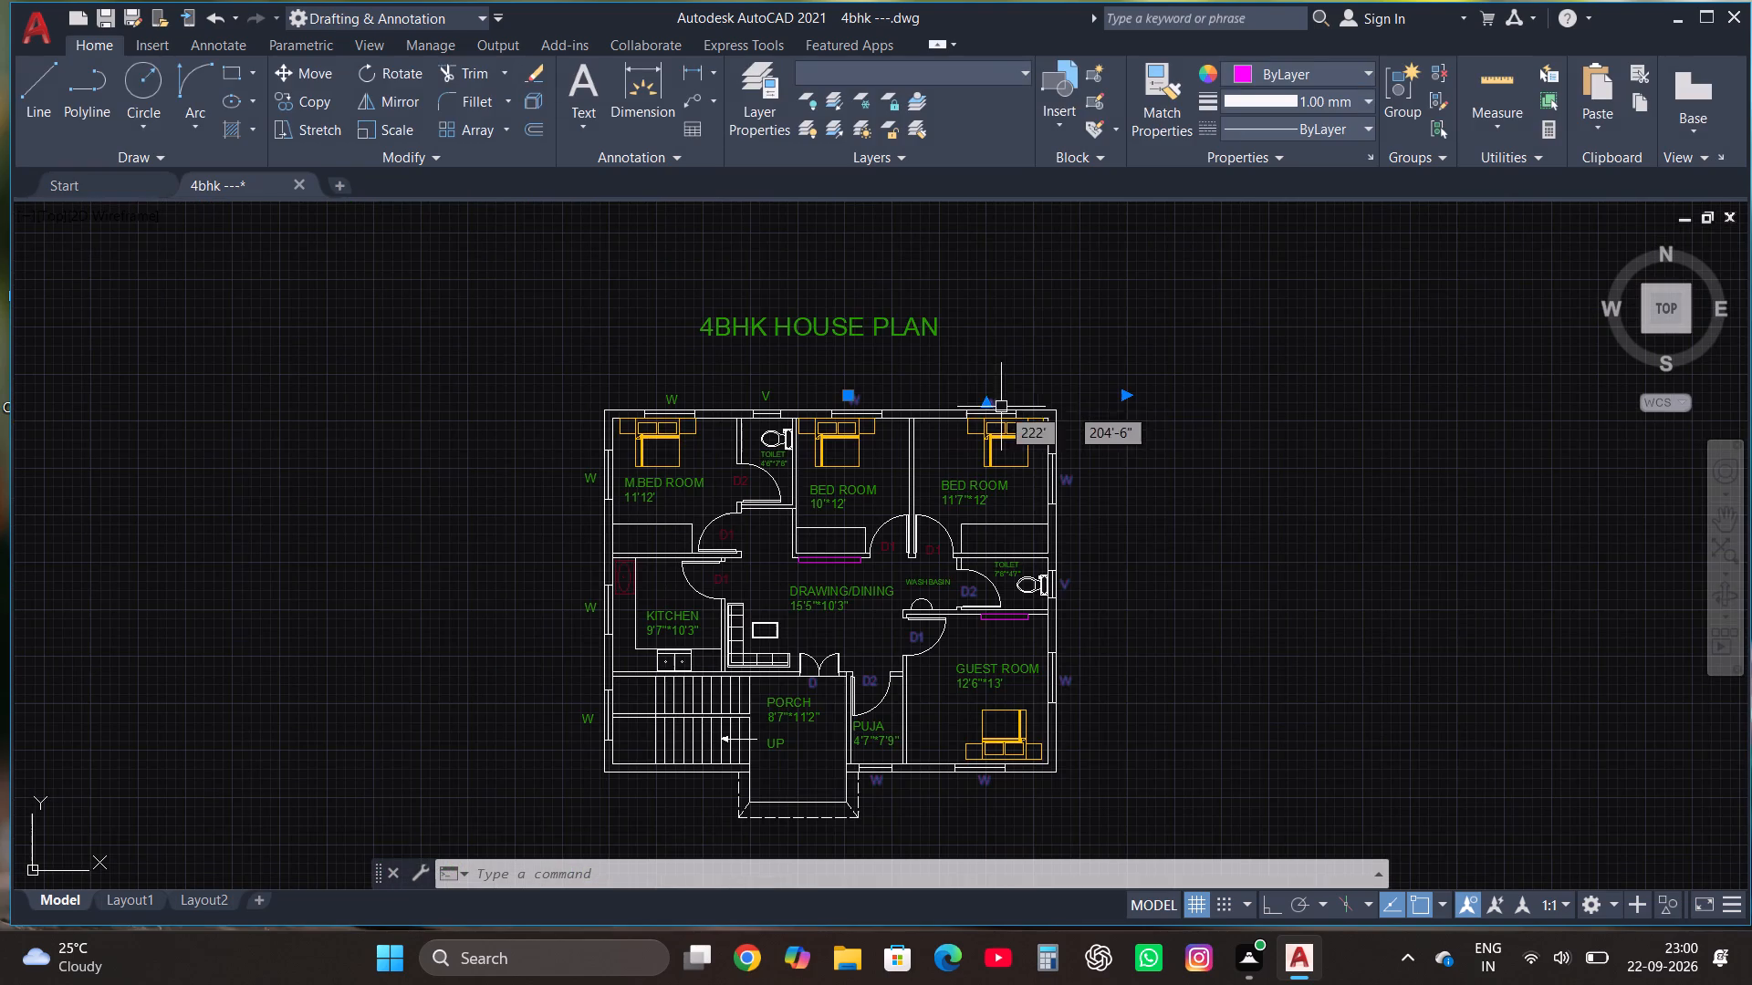
pyautogui.press('Escape')
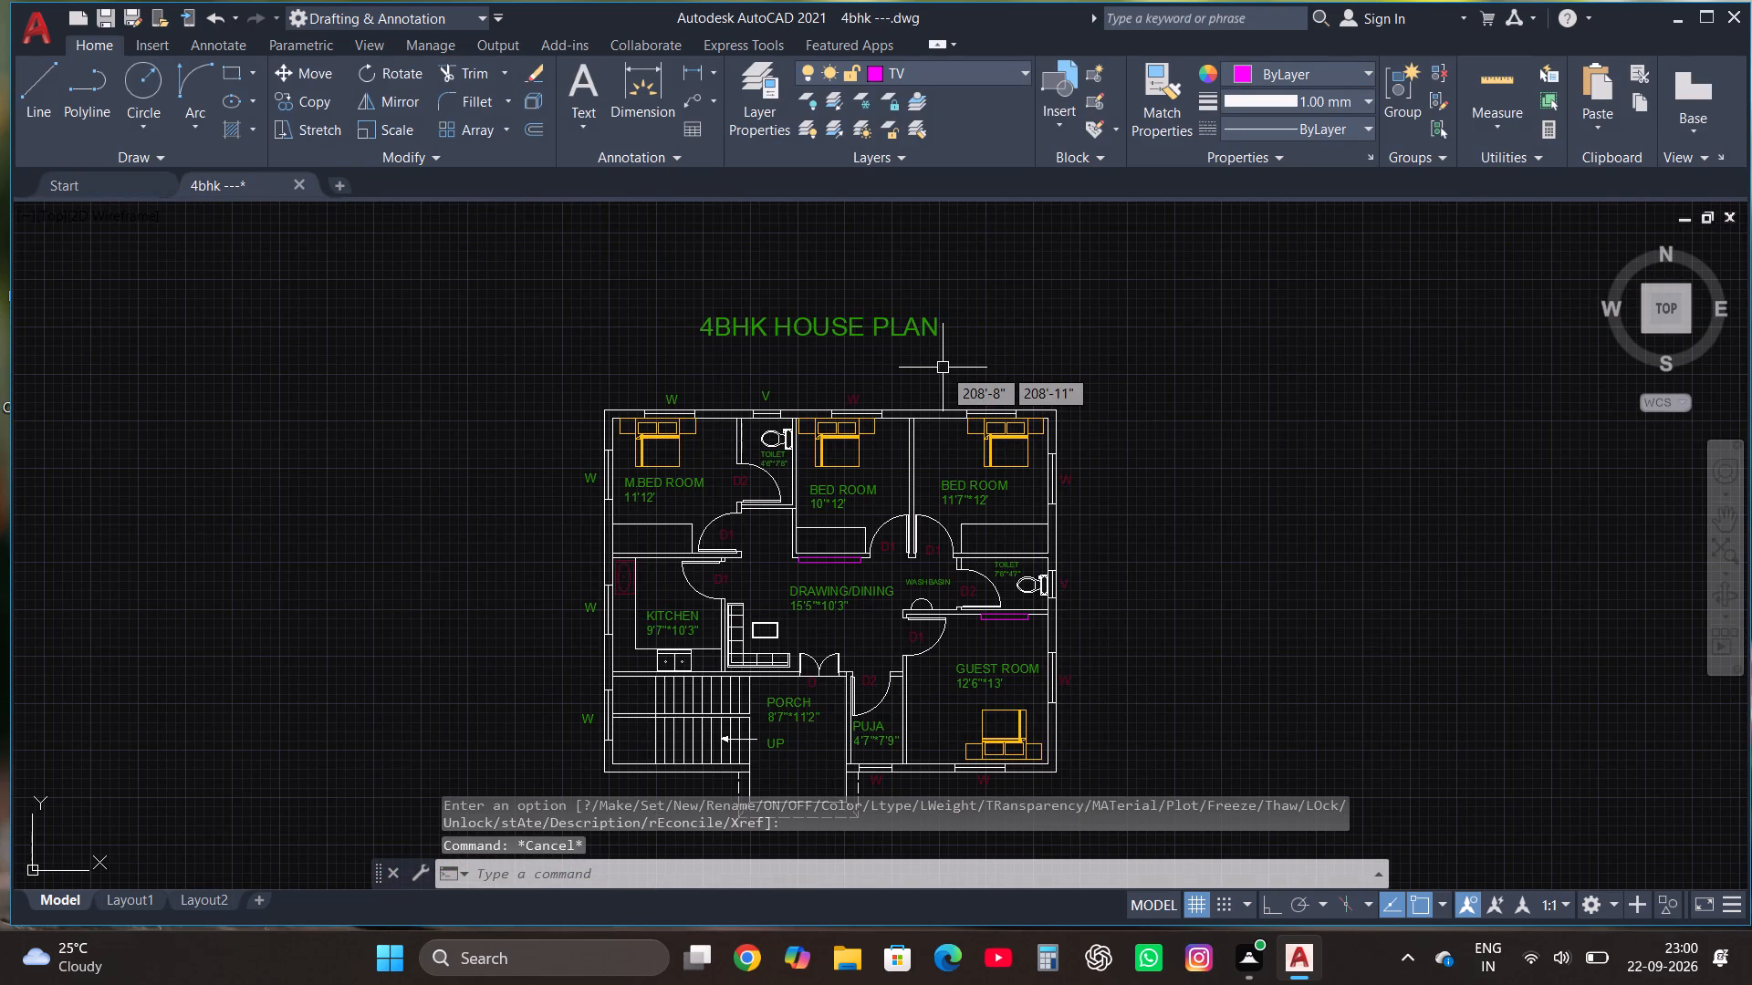
# Assign the V label above the 4'6"*7'8" toilet's north ventilator to the SINK layer.
pyautogui.scroll(3, 943, 368)
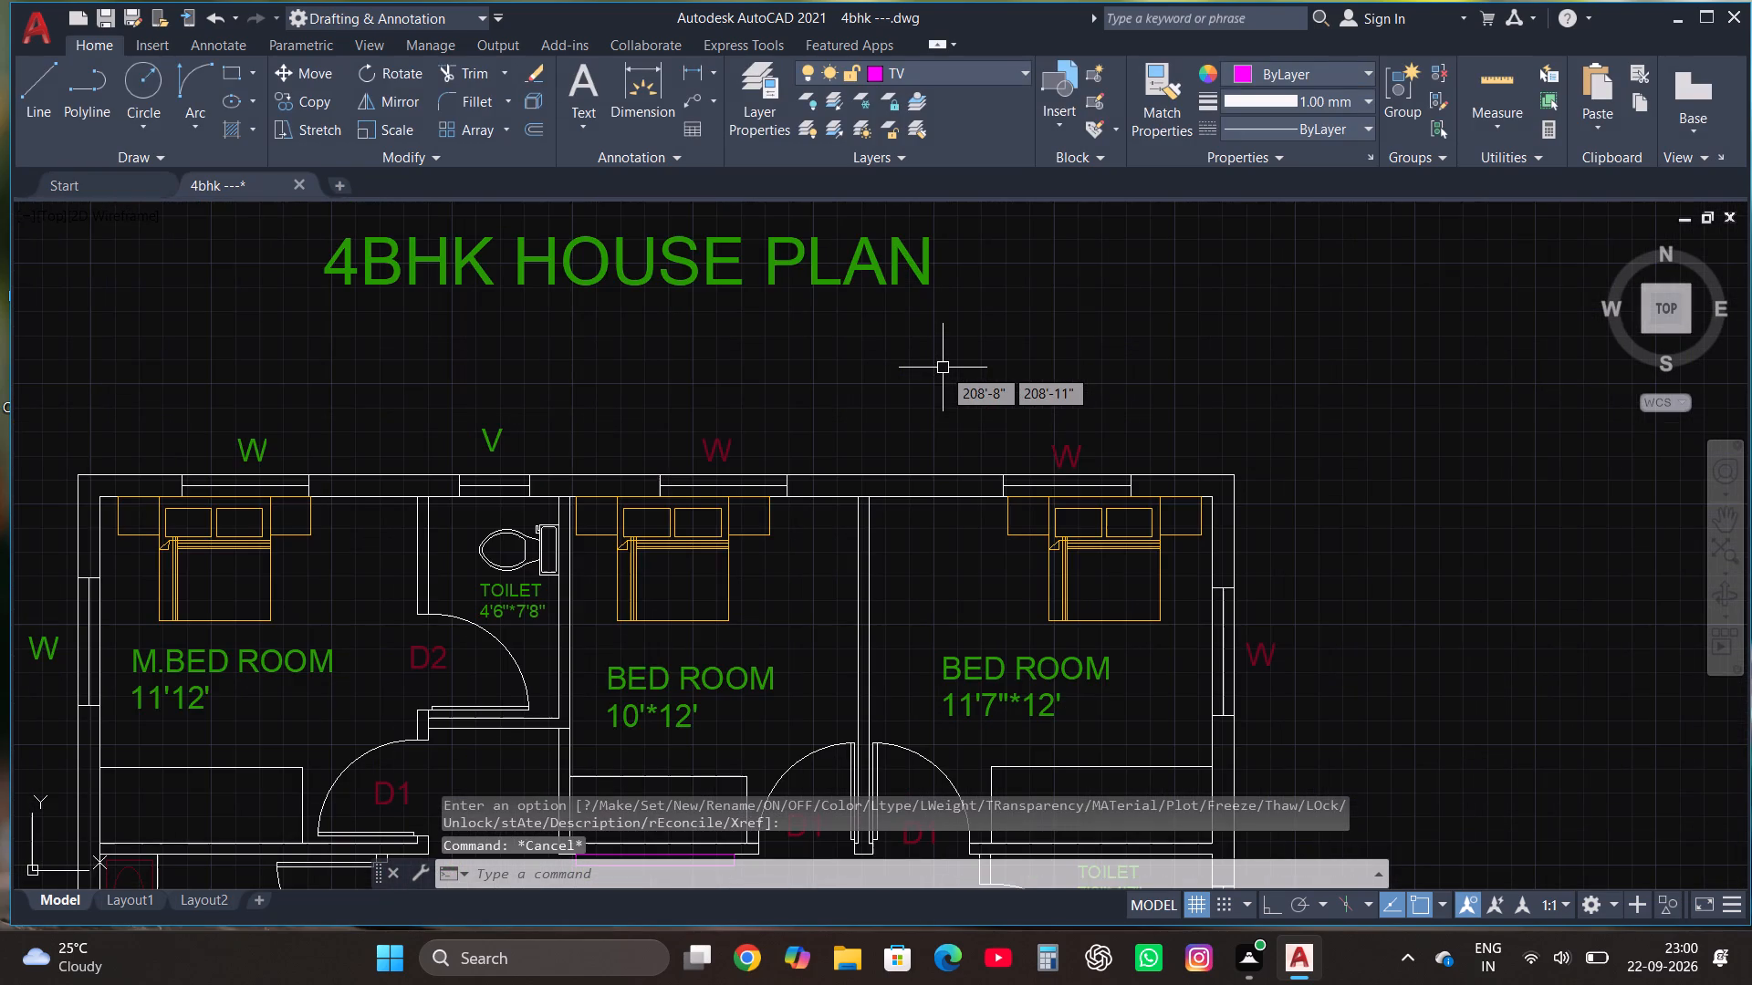
pyautogui.scroll(2, 939, 398)
pyautogui.scroll(-3, 940, 405)
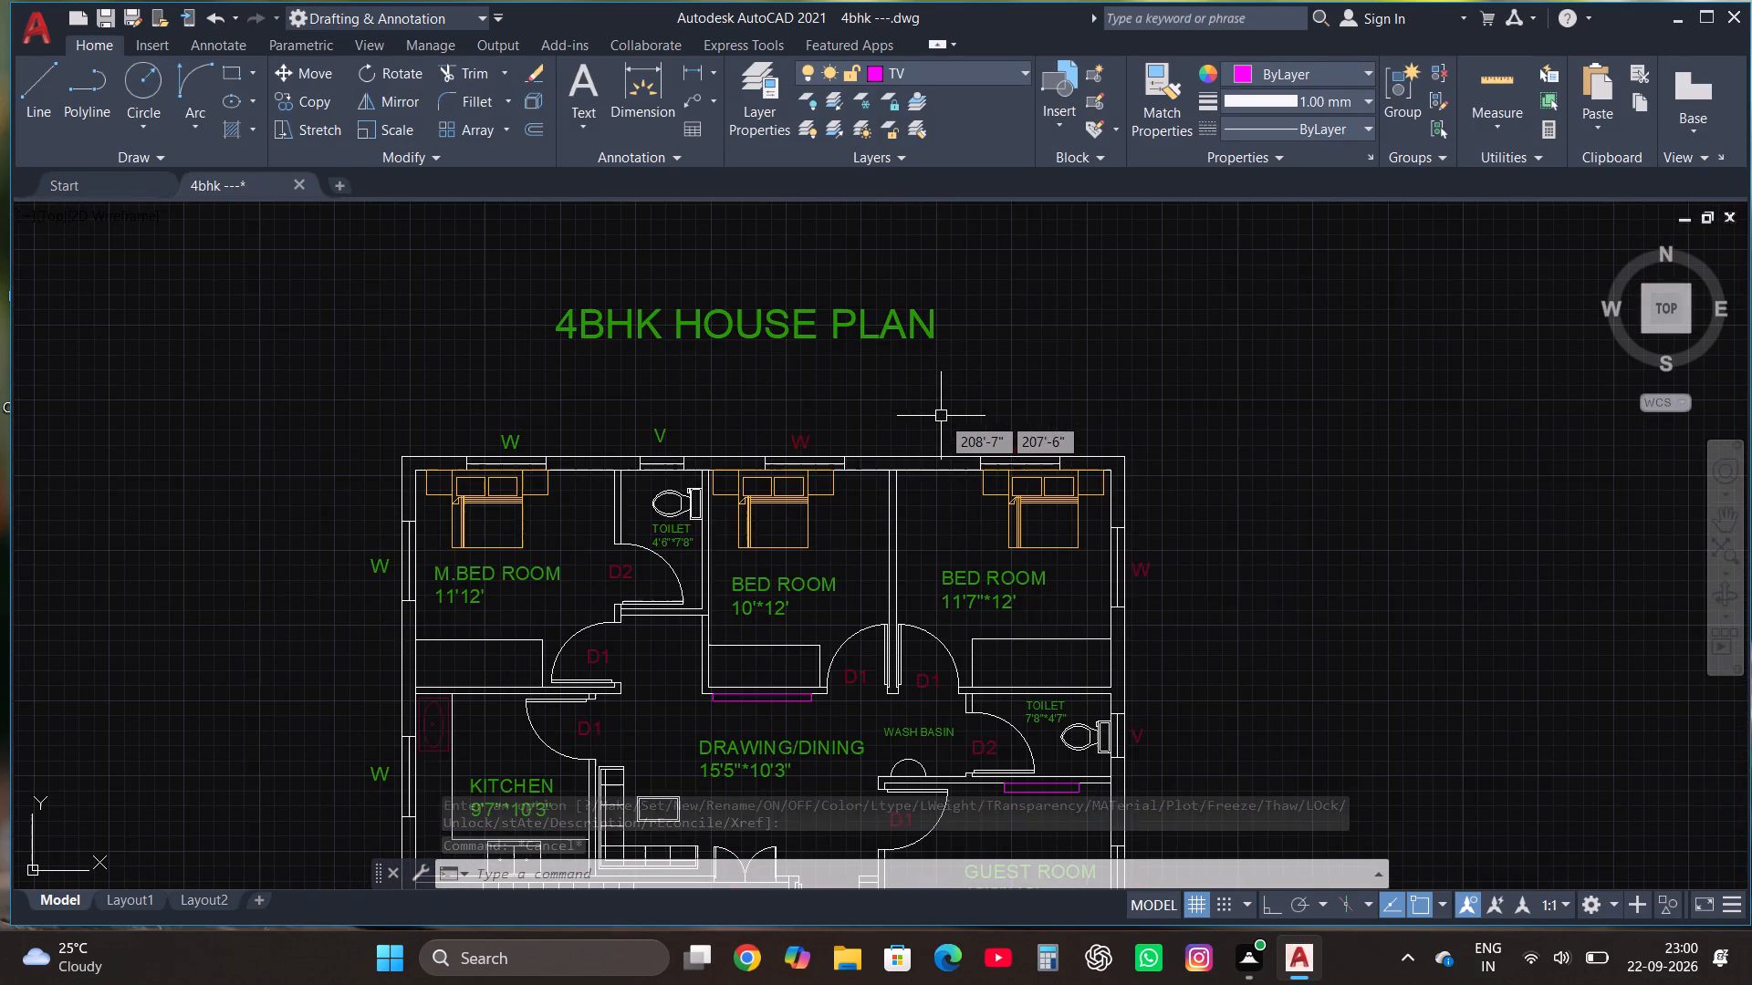
pyautogui.scroll(2, 702, 441)
pyautogui.click(607, 436)
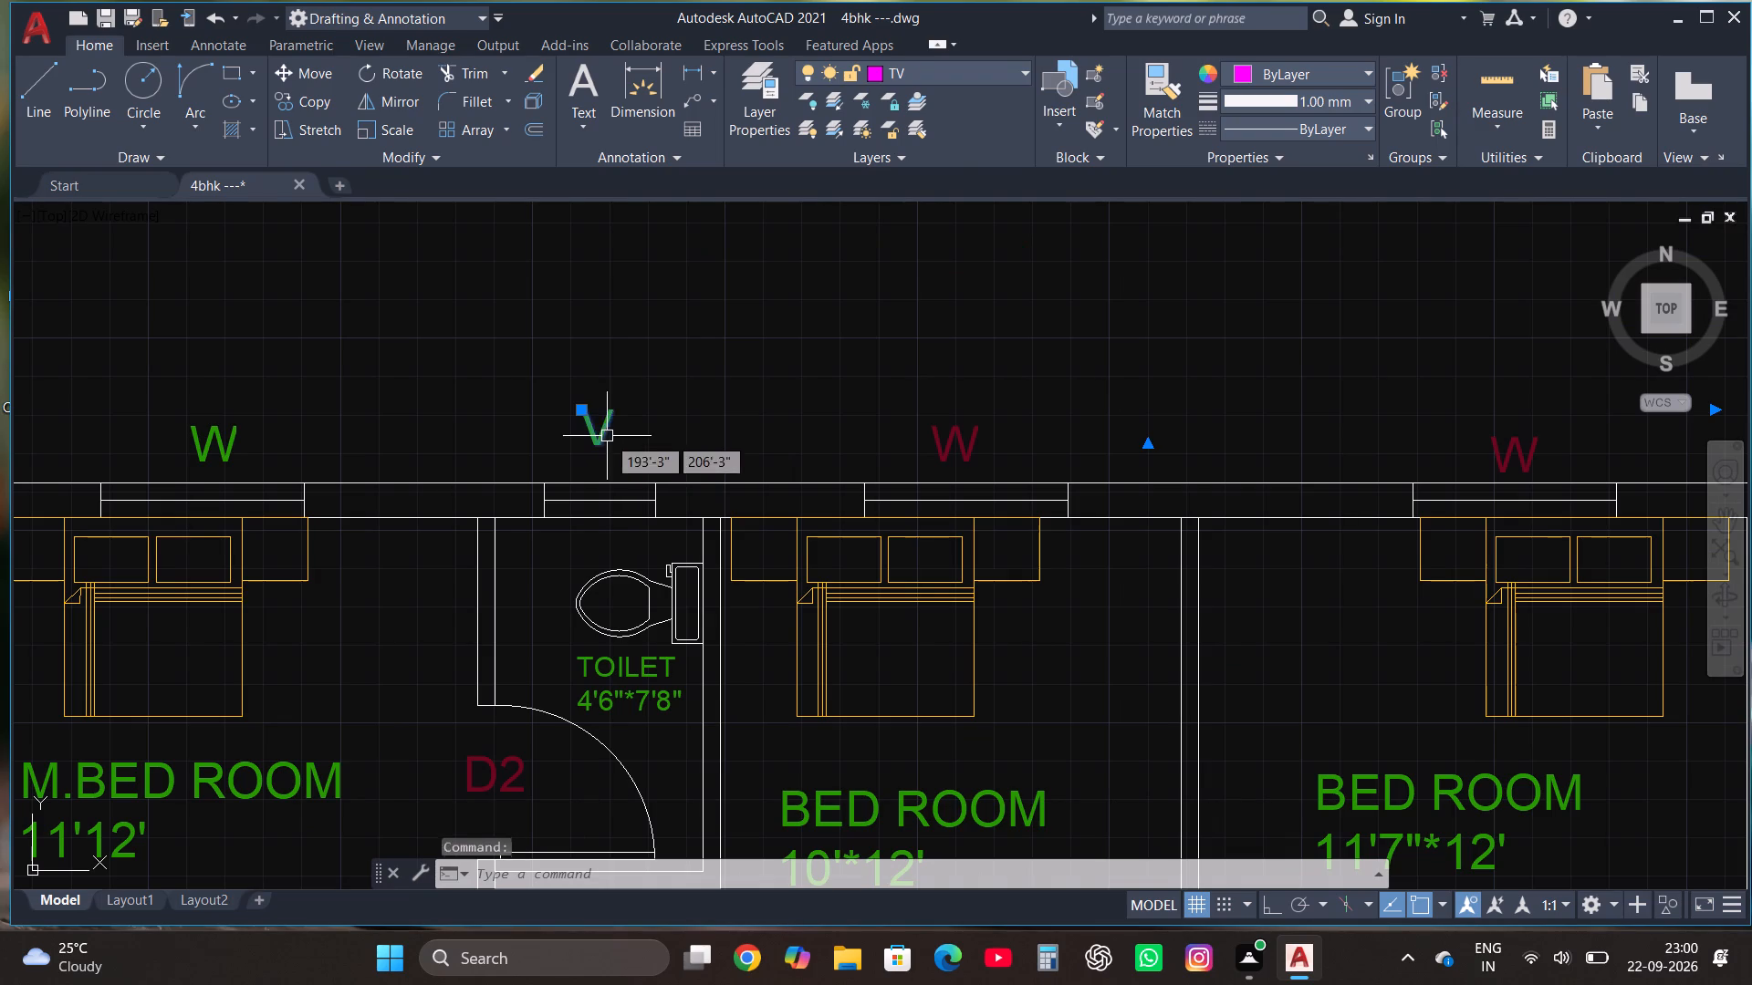
pyautogui.click(954, 73)
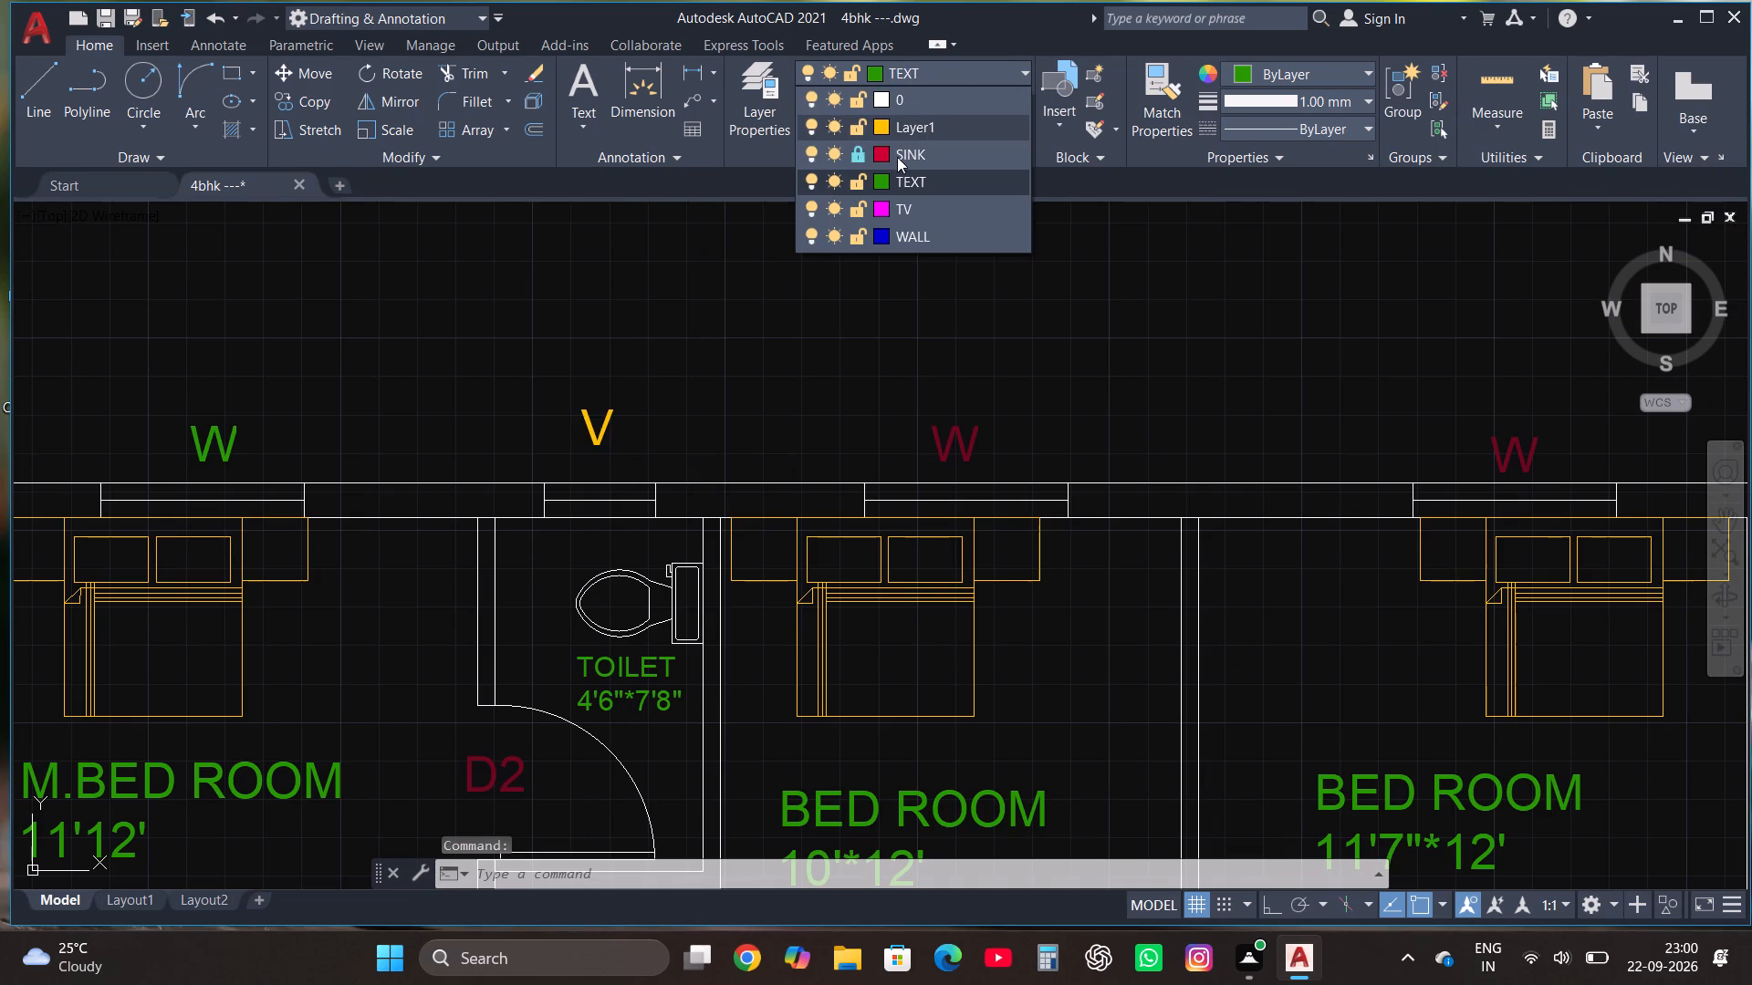
pyautogui.click(897, 157)
# Assign the W label above the M.BED ROOM's north window to the SINK layer.
pyautogui.scroll(-2, 1056, 424)
pyautogui.scroll(2, 871, 413)
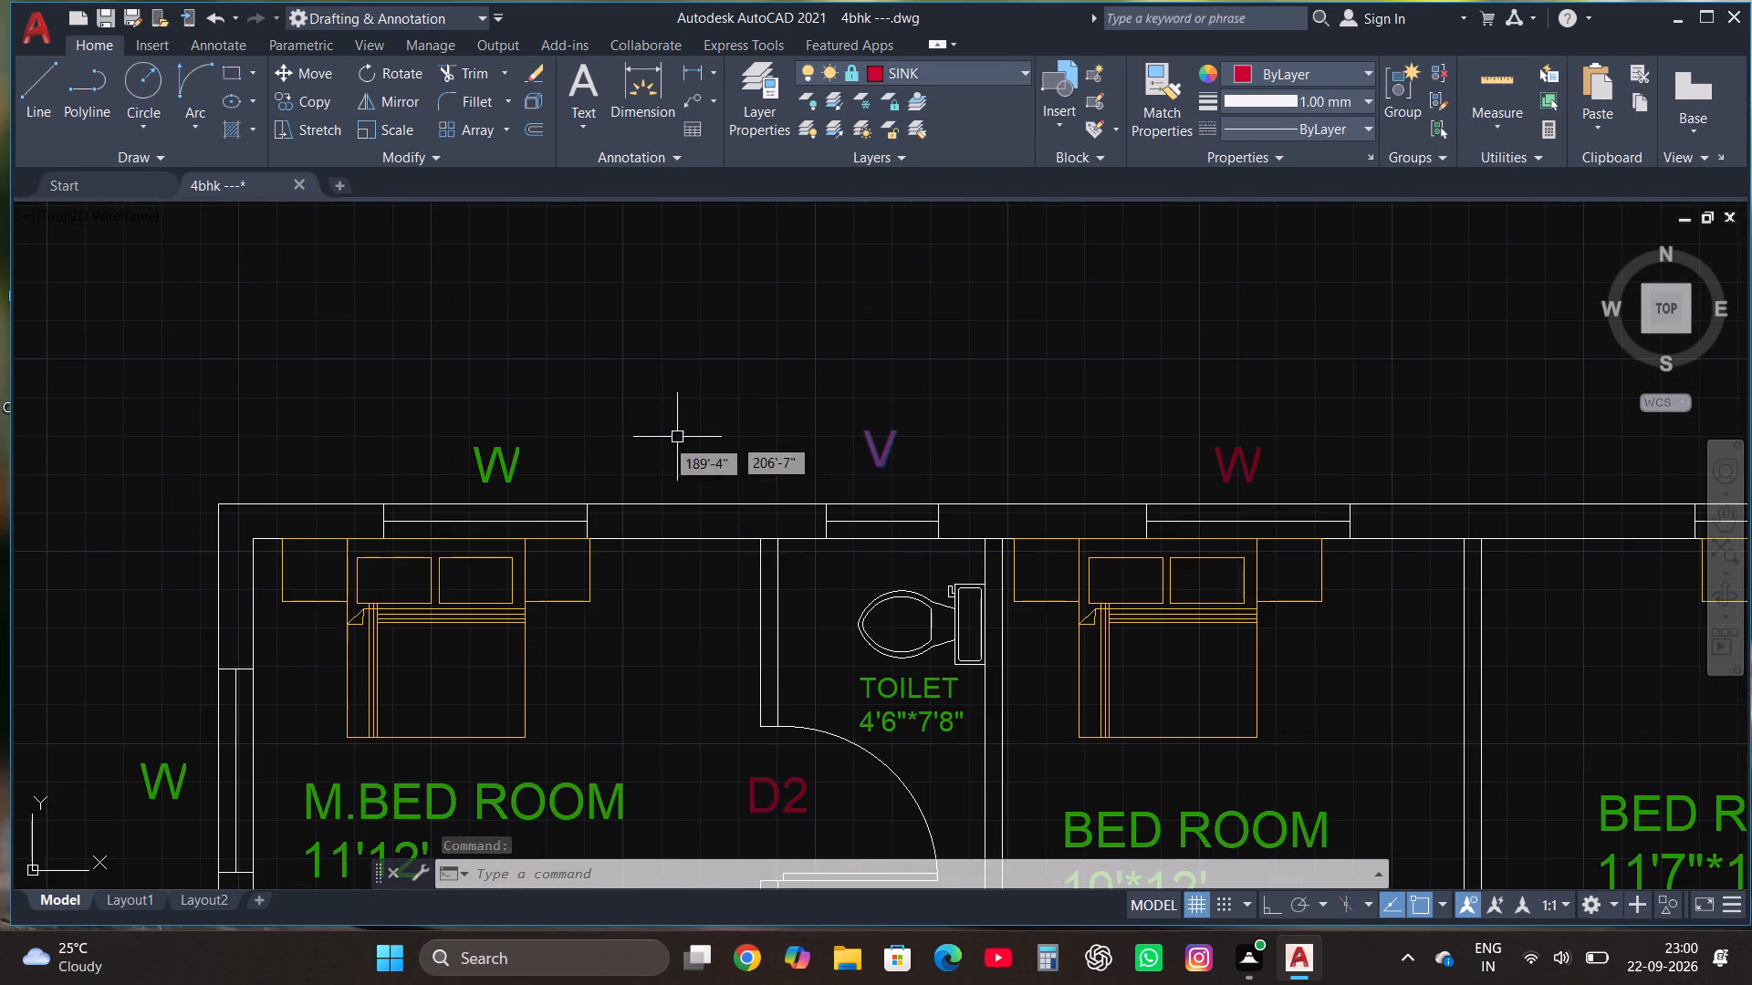
pyautogui.click(483, 464)
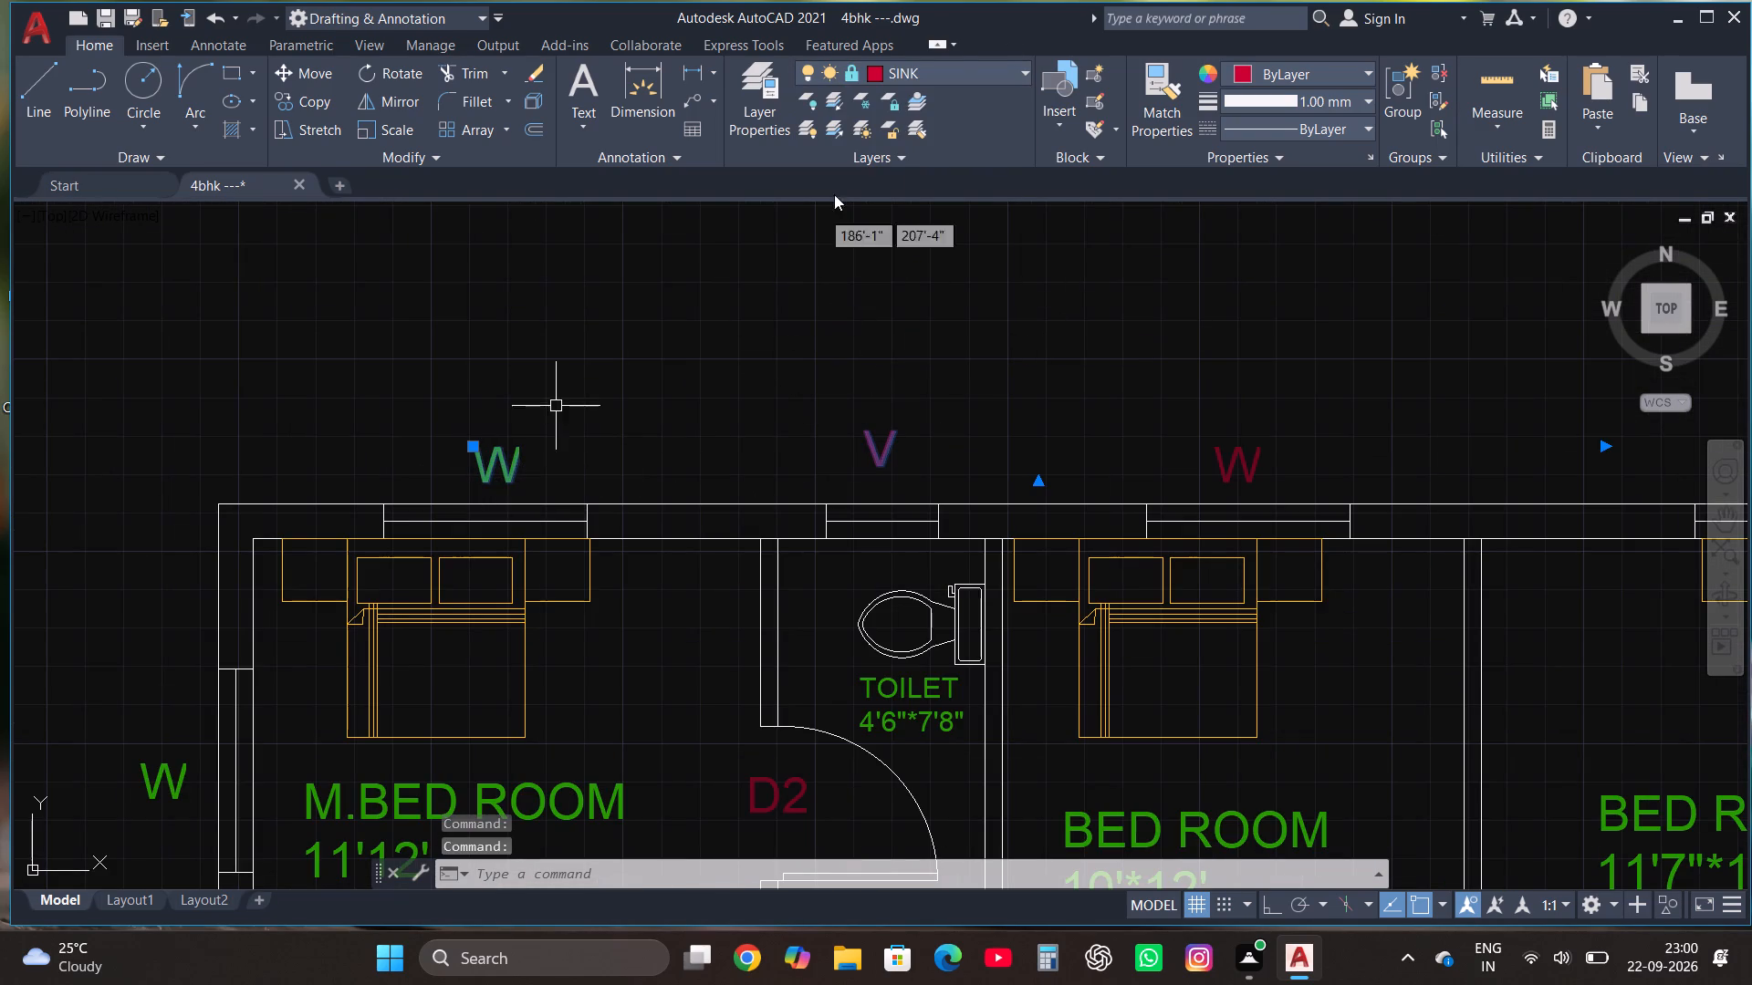
pyautogui.click(962, 77)
pyautogui.click(930, 158)
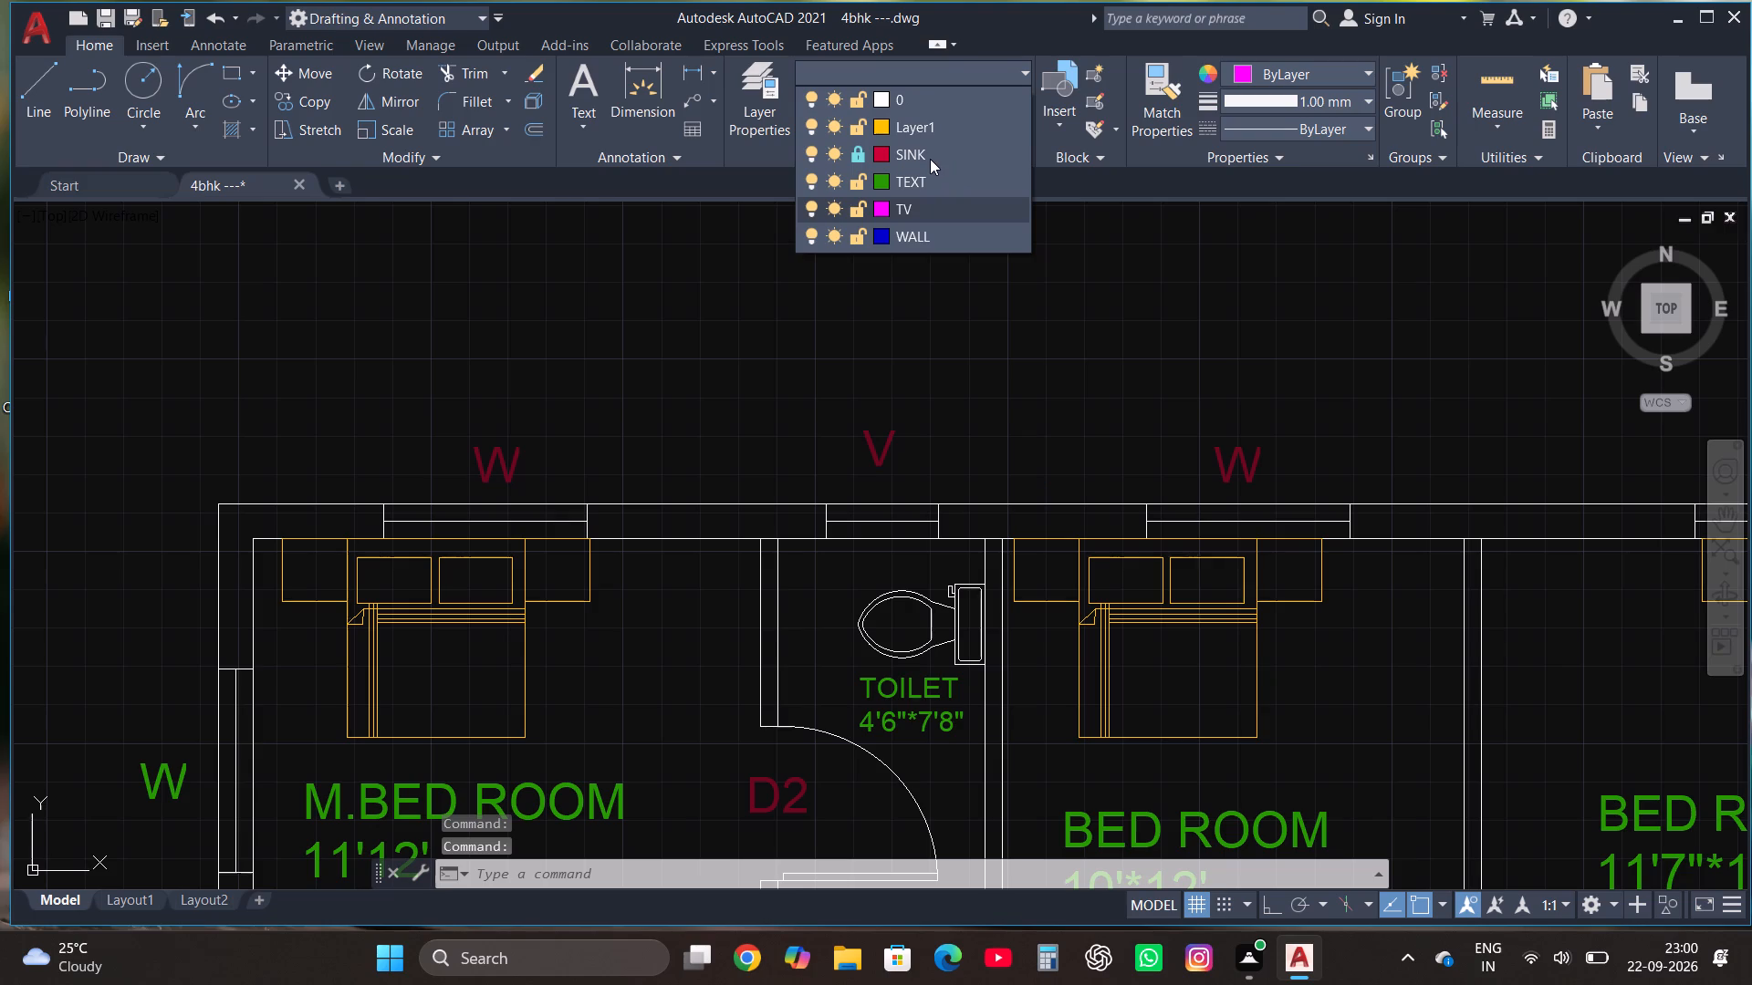
pyautogui.scroll(-3, 1103, 281)
pyautogui.scroll(-2, 983, 337)
pyautogui.click(1047, 343)
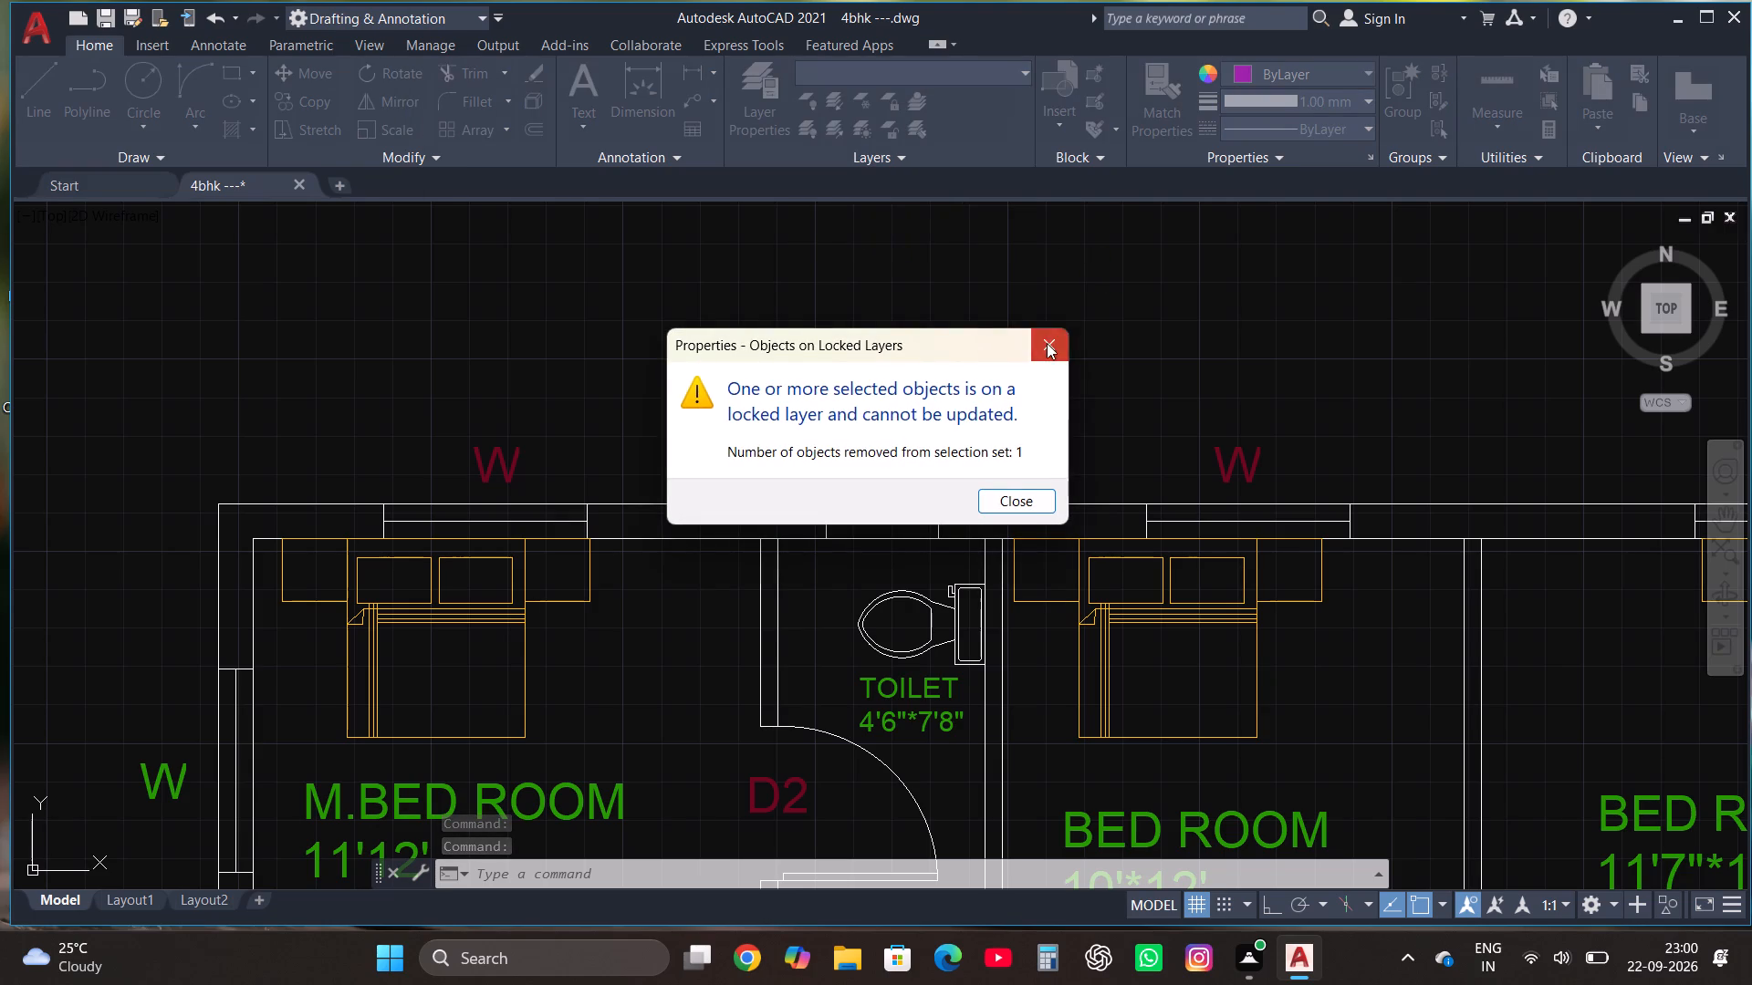
# Assign the three W labels outside the west windows of the M.BED ROOM, KITCHEN and staircase to the SINK layer.
pyautogui.scroll(-4, 1047, 343)
pyautogui.scroll(1, 837, 465)
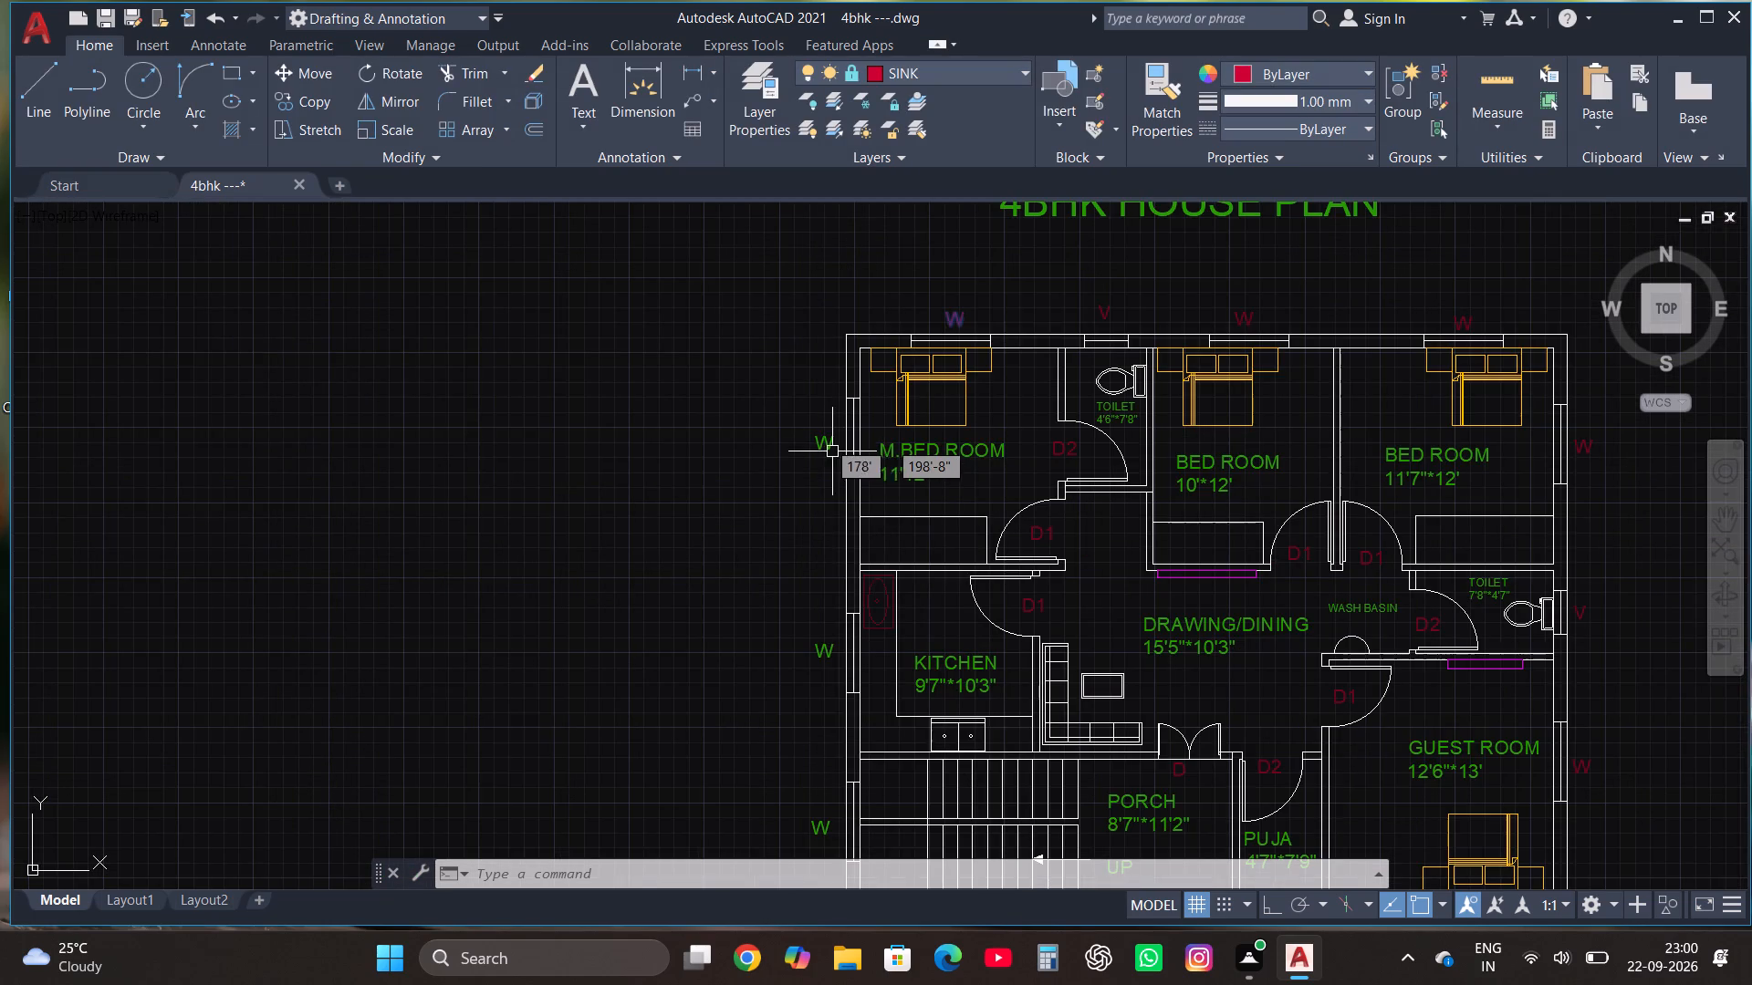
pyautogui.click(822, 440)
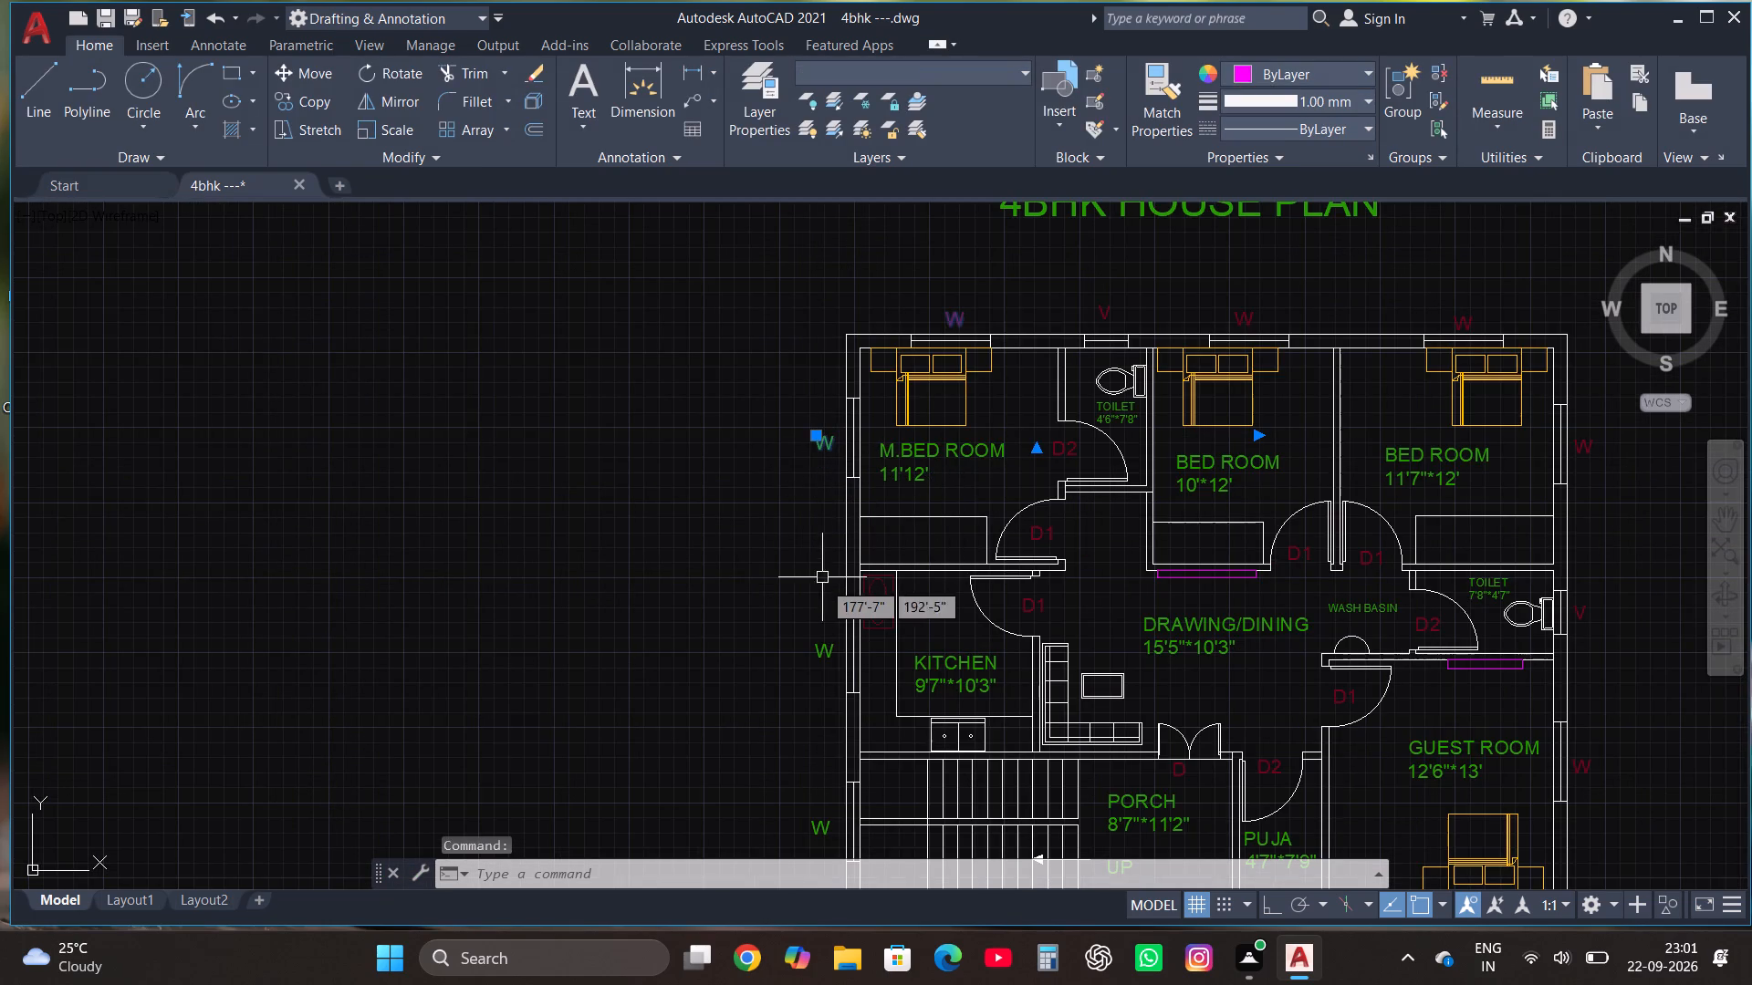
pyautogui.click(822, 650)
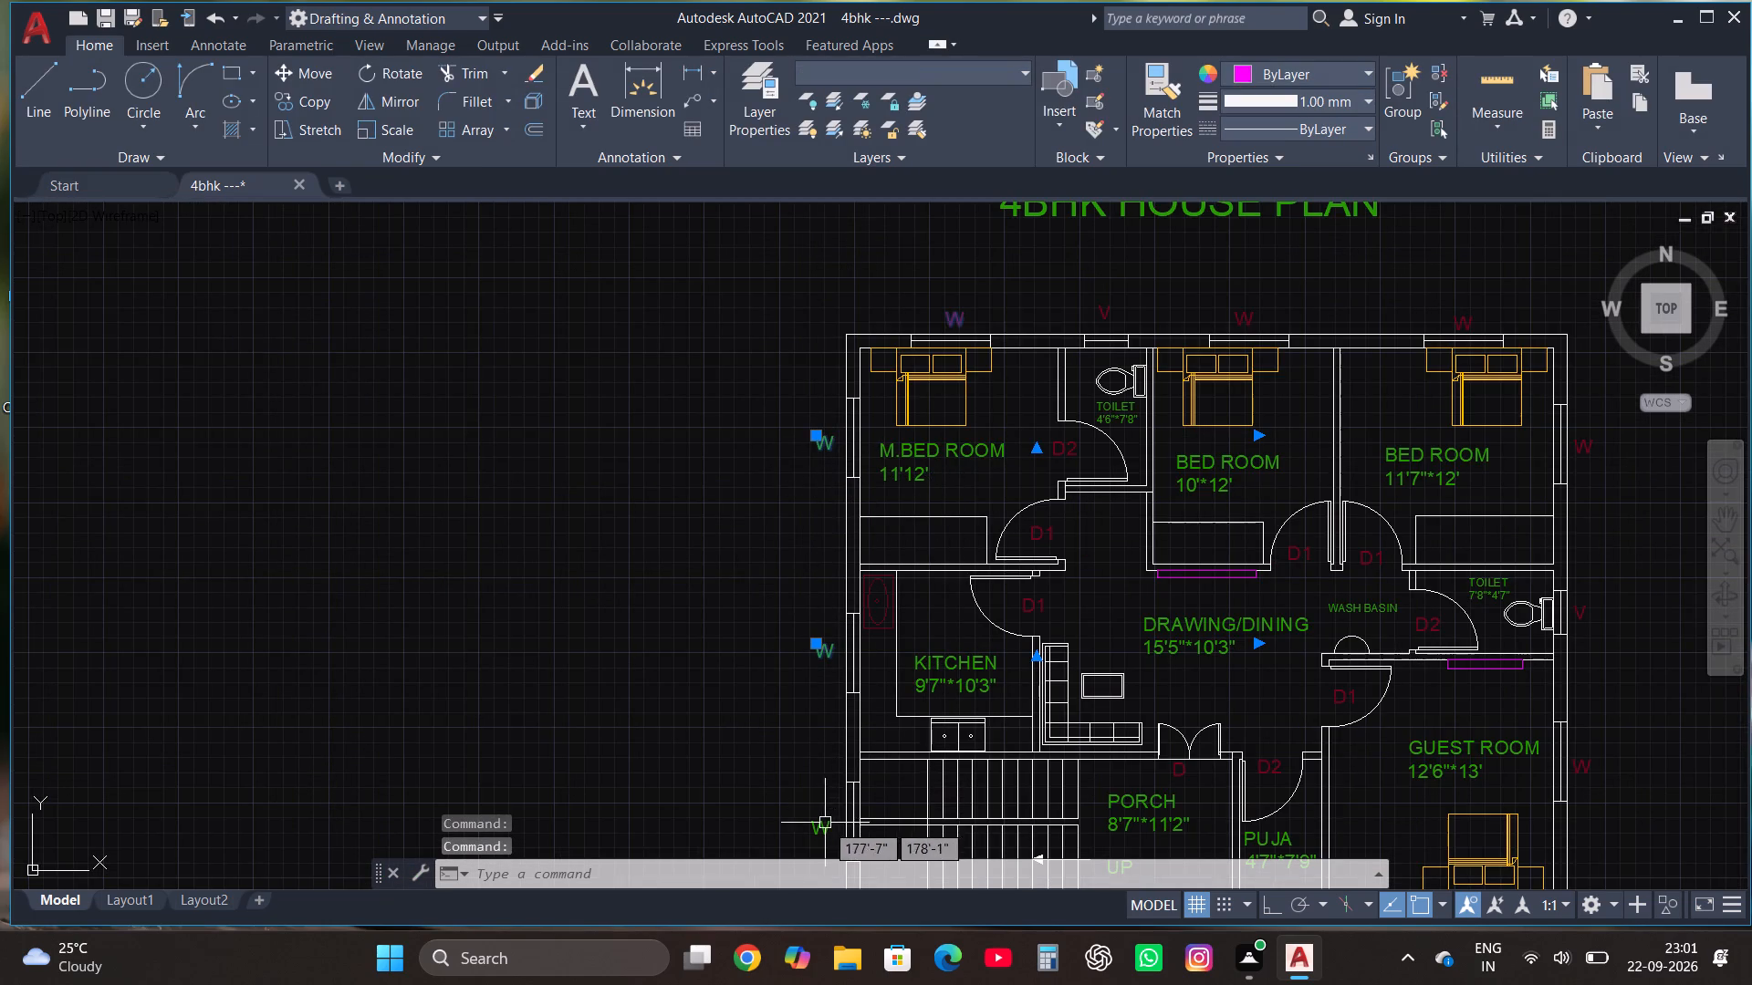
pyautogui.click(825, 823)
pyautogui.click(996, 72)
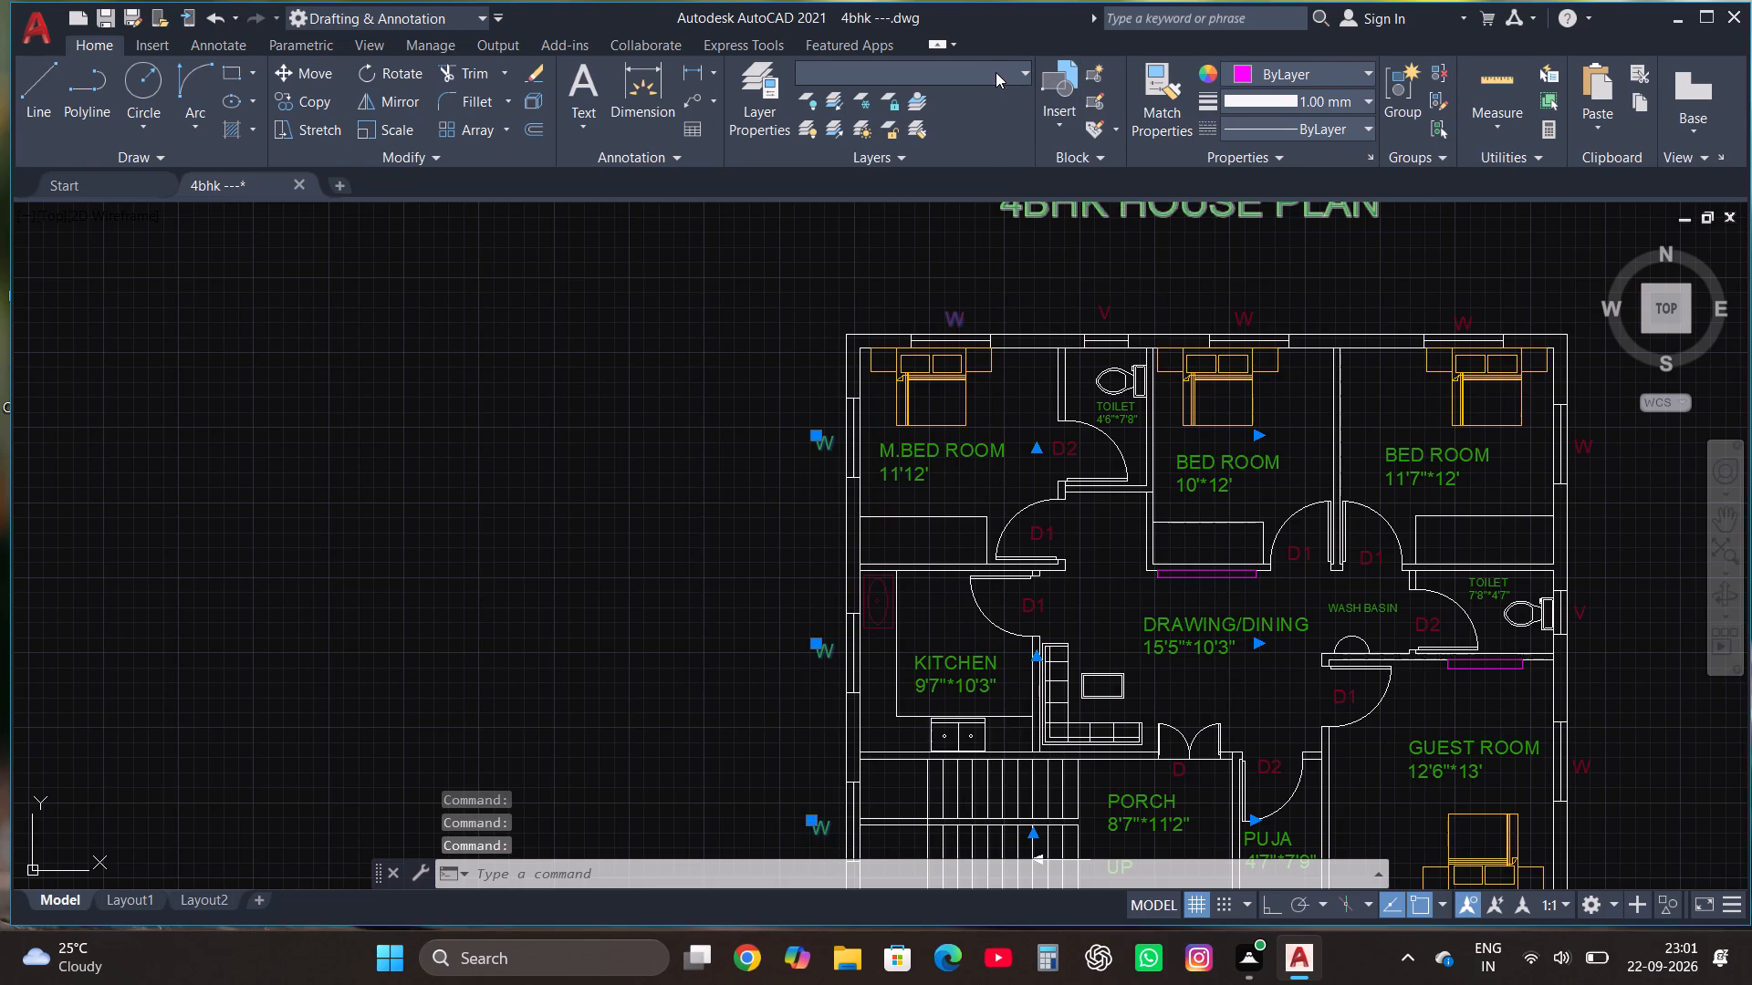
pyautogui.click(965, 147)
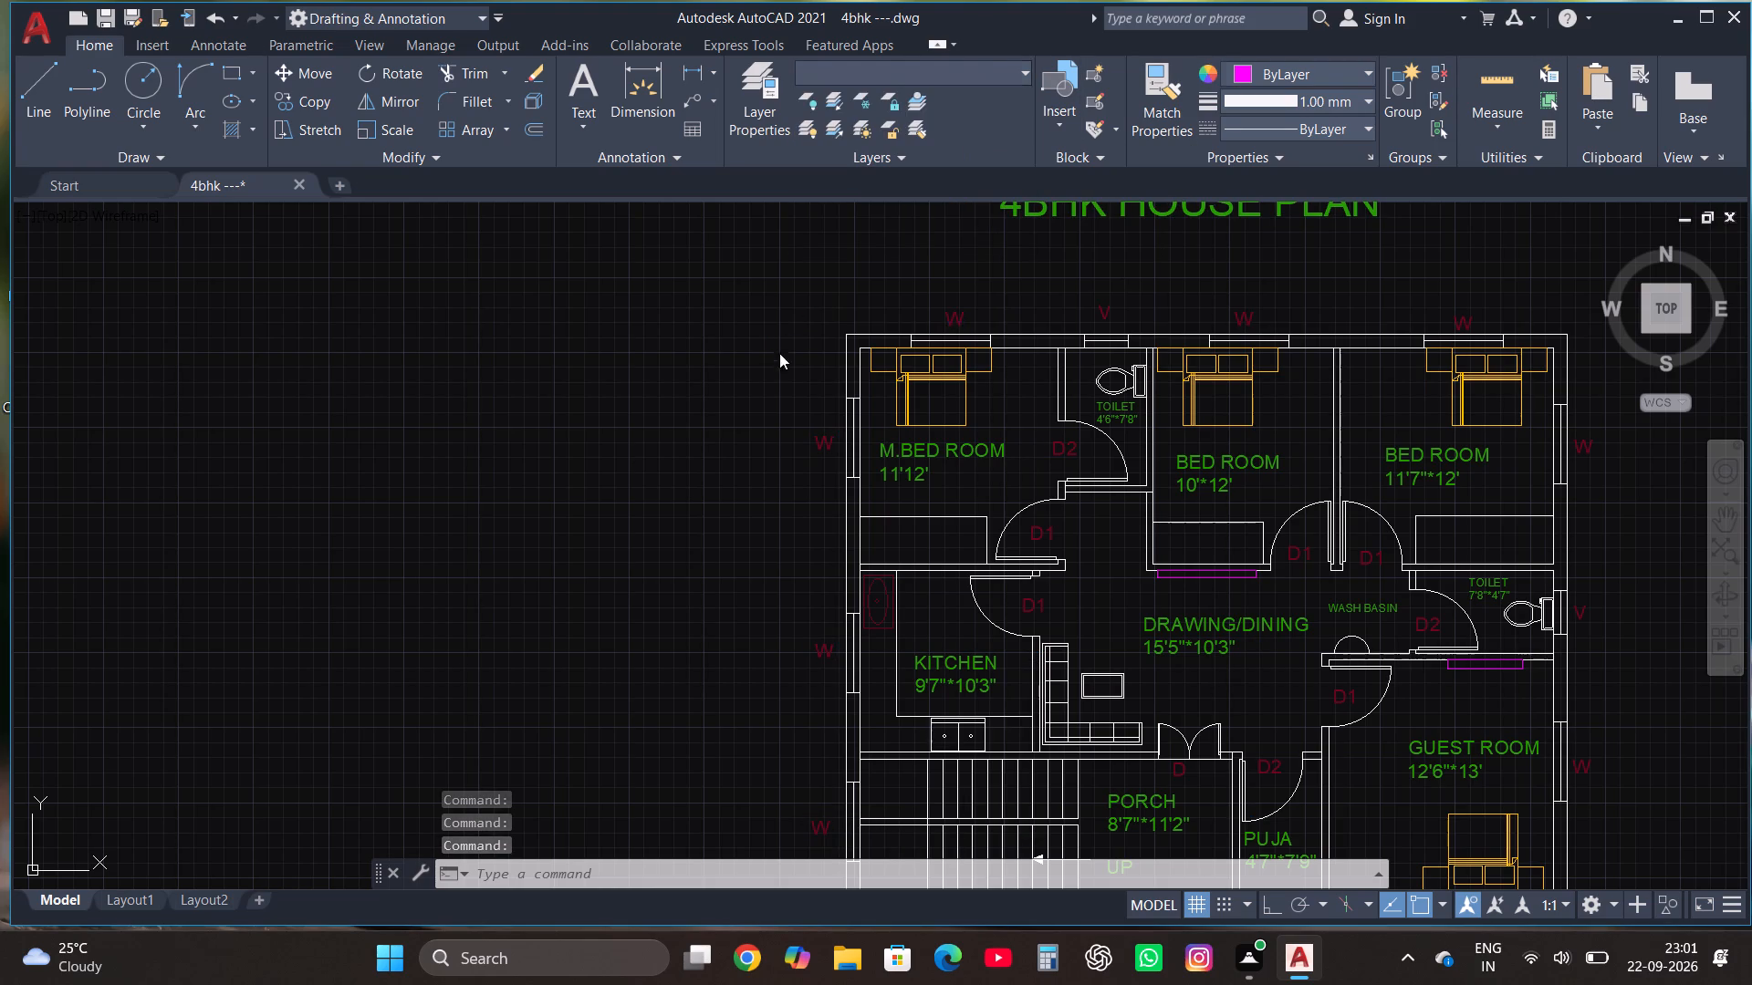
pyautogui.scroll(-2, 776, 362)
pyautogui.click(1055, 341)
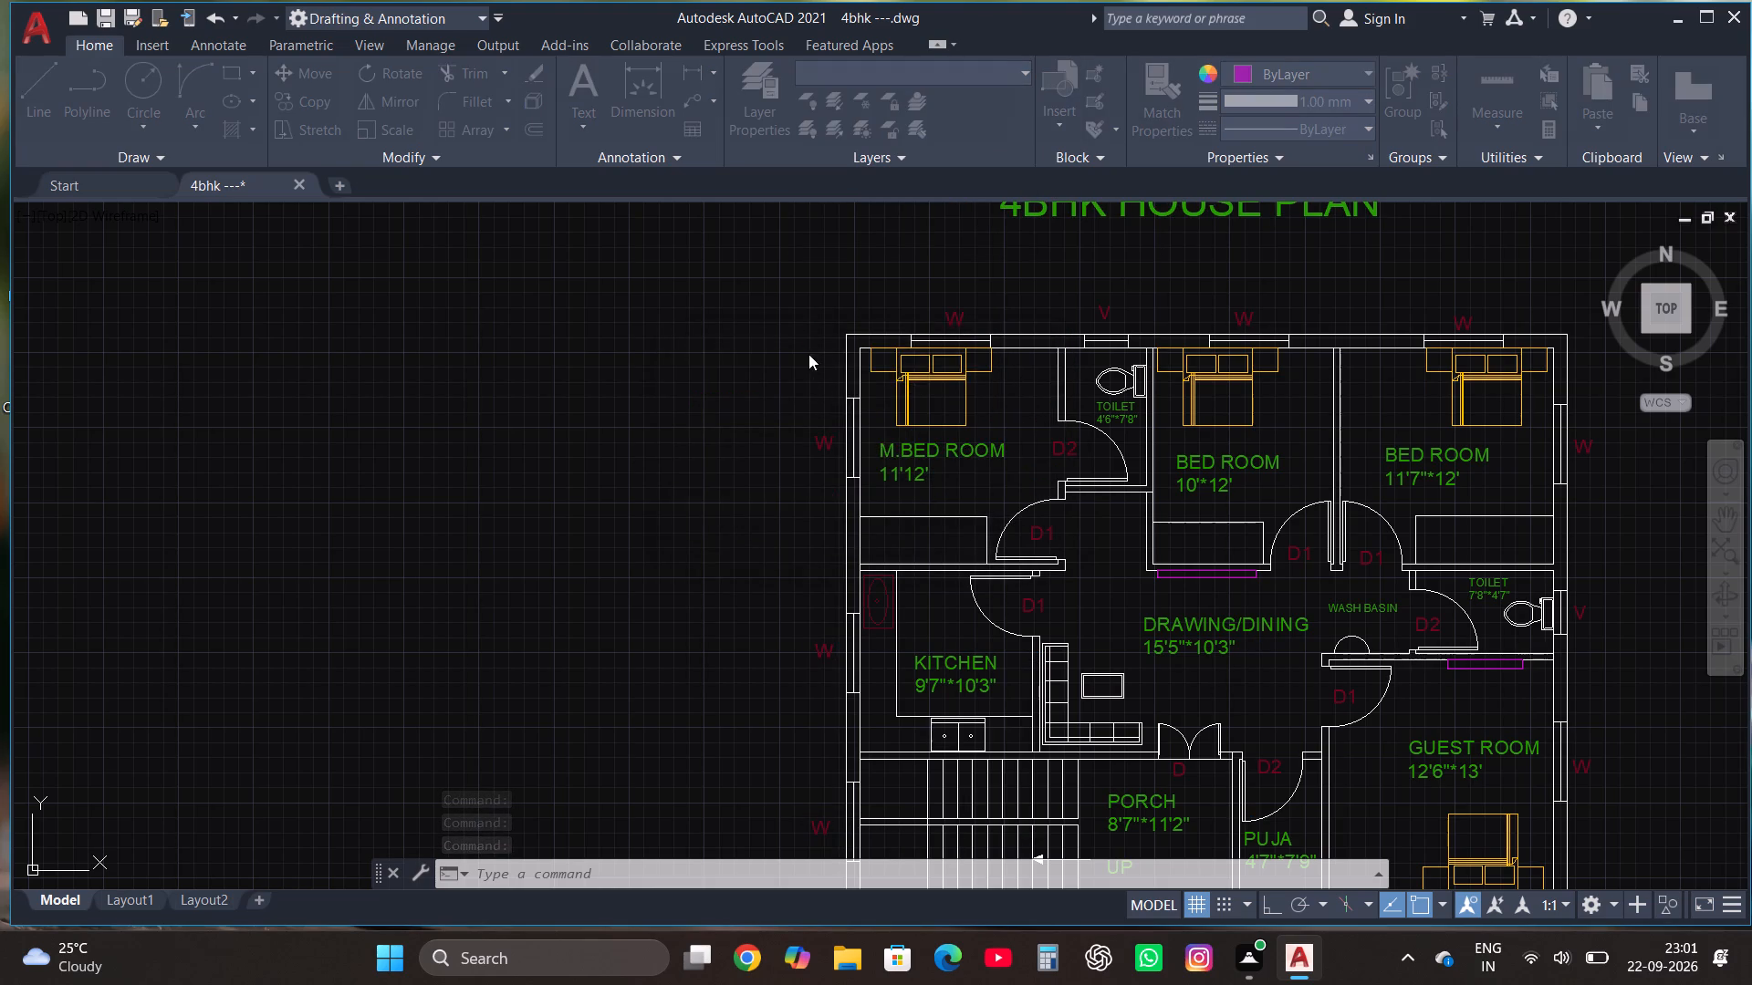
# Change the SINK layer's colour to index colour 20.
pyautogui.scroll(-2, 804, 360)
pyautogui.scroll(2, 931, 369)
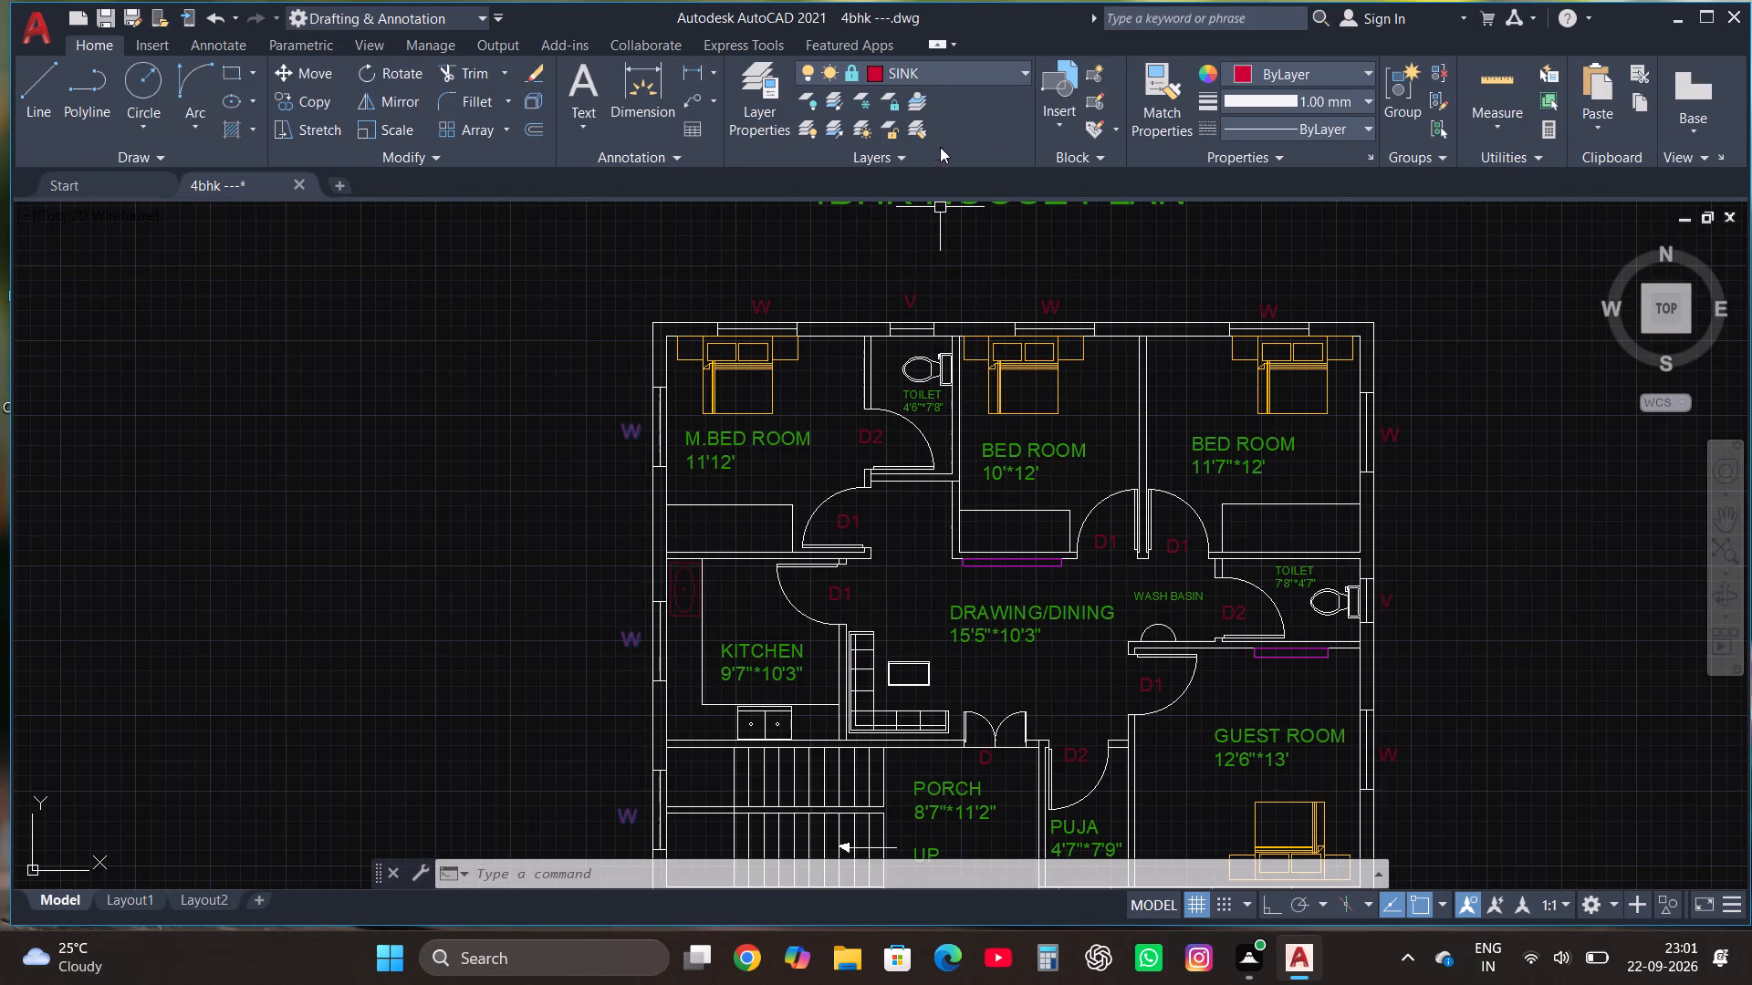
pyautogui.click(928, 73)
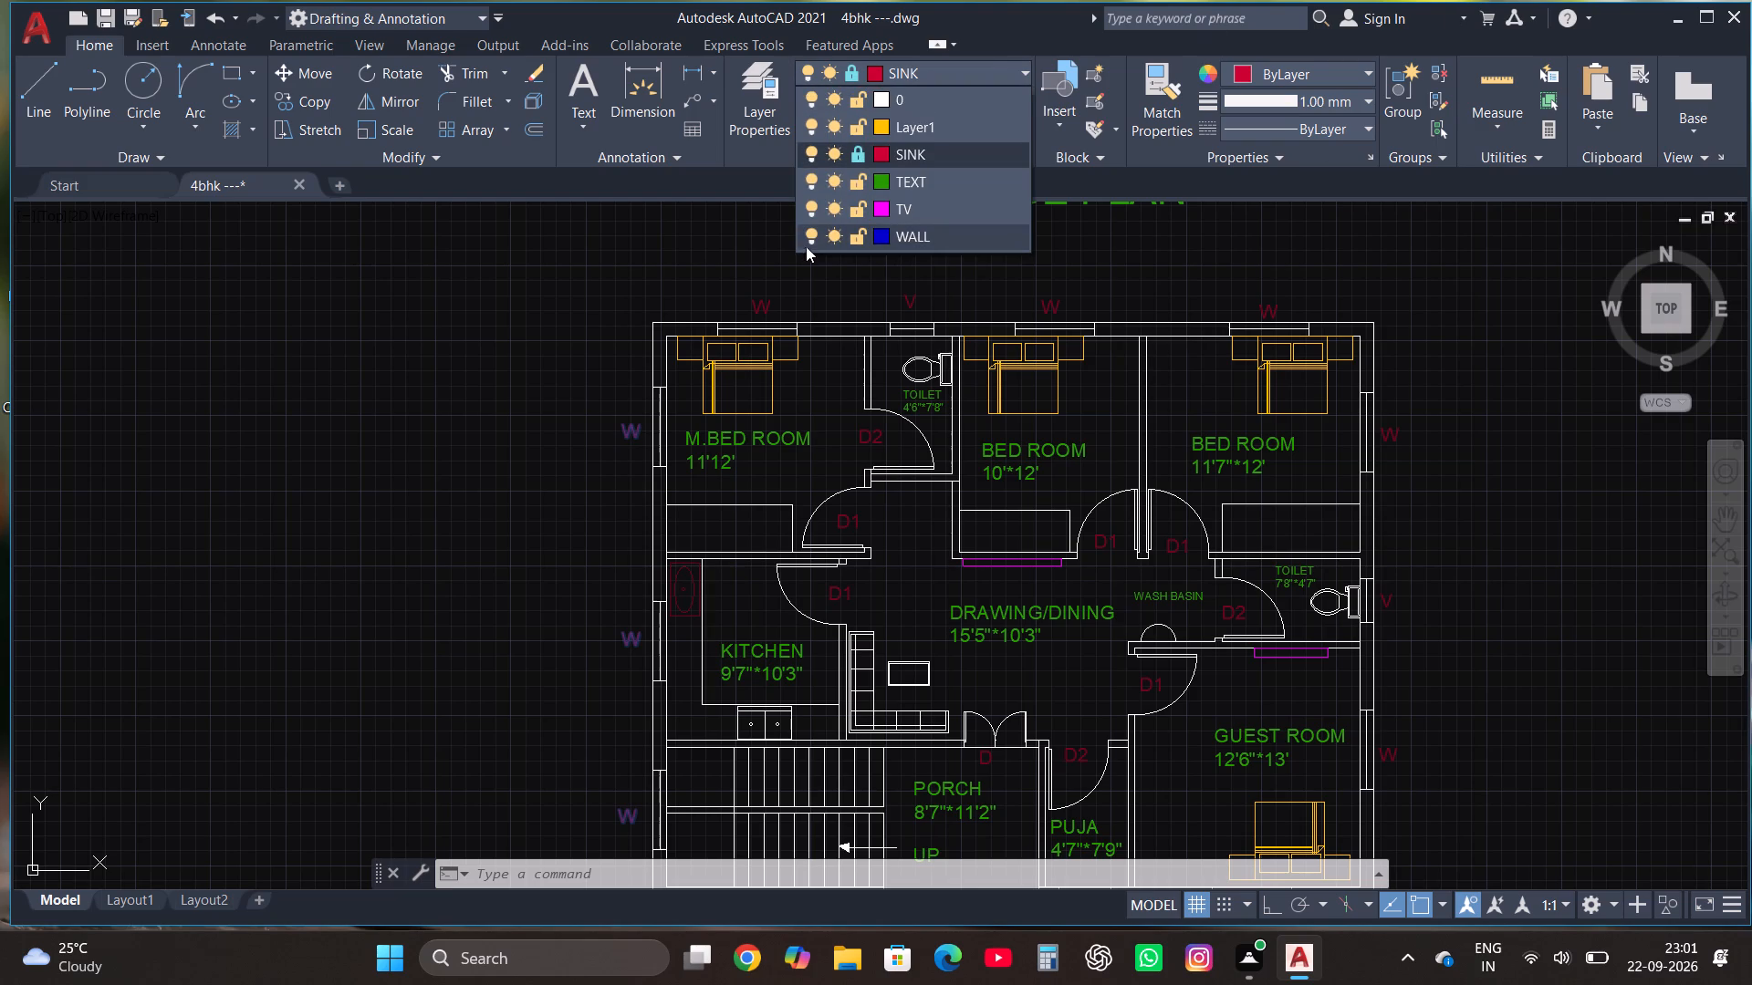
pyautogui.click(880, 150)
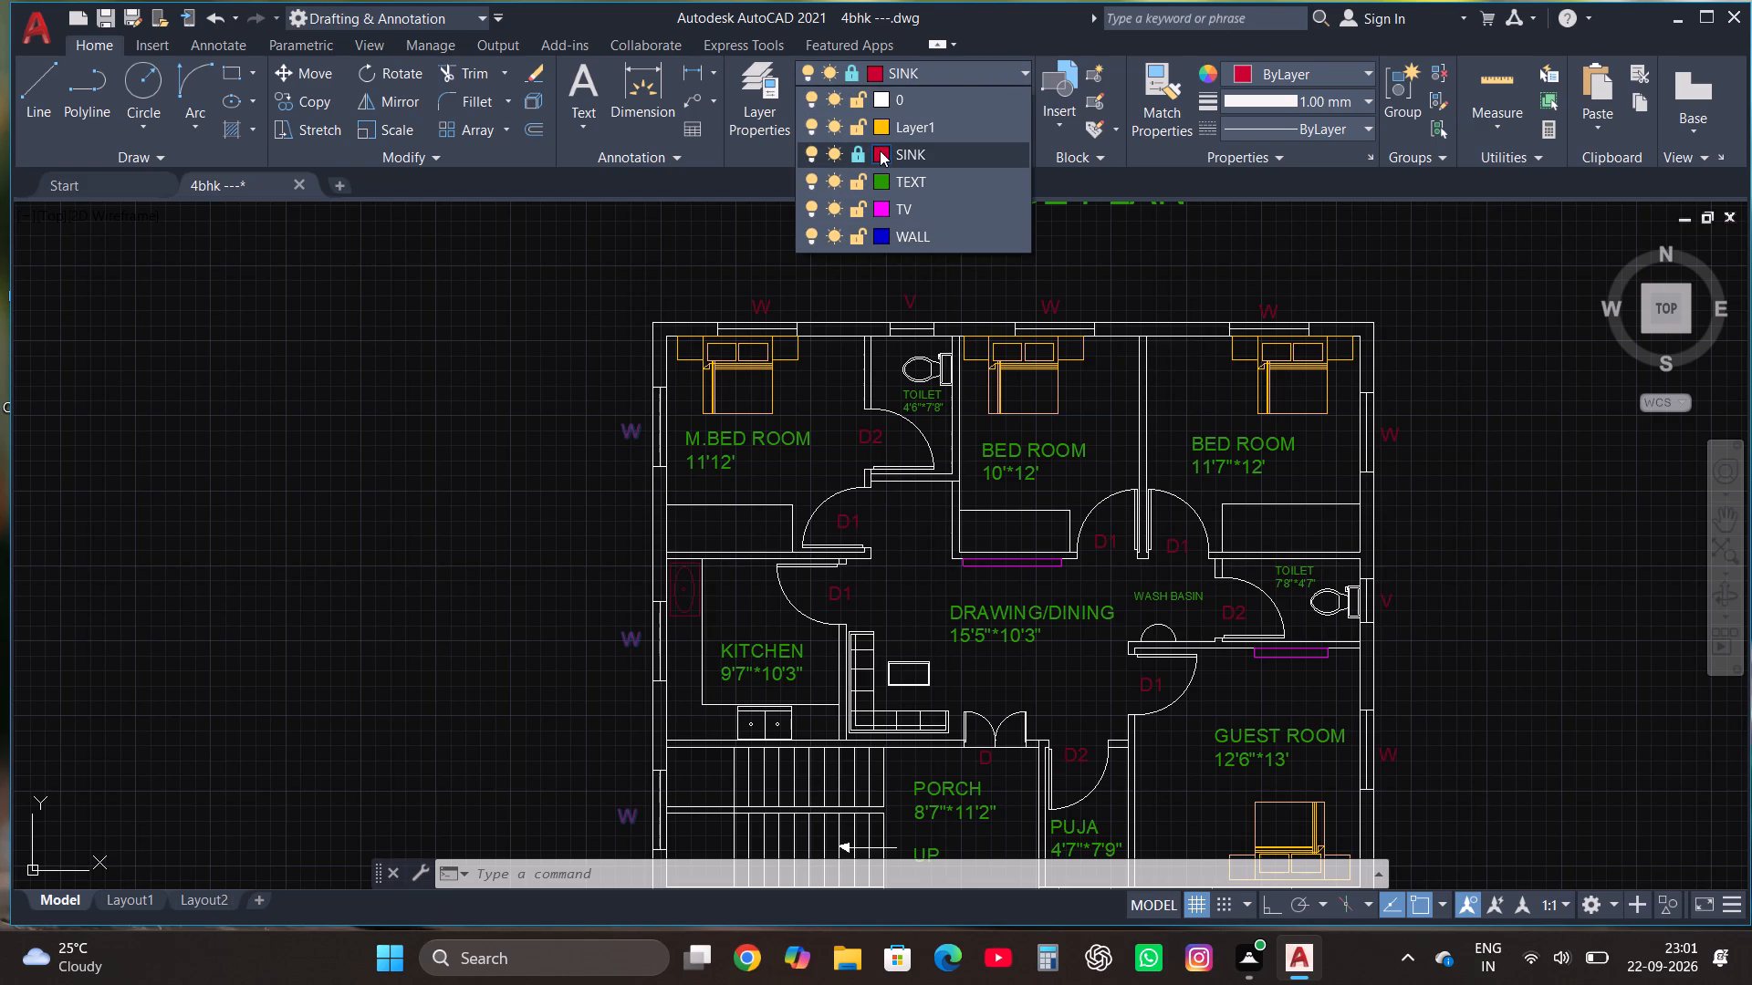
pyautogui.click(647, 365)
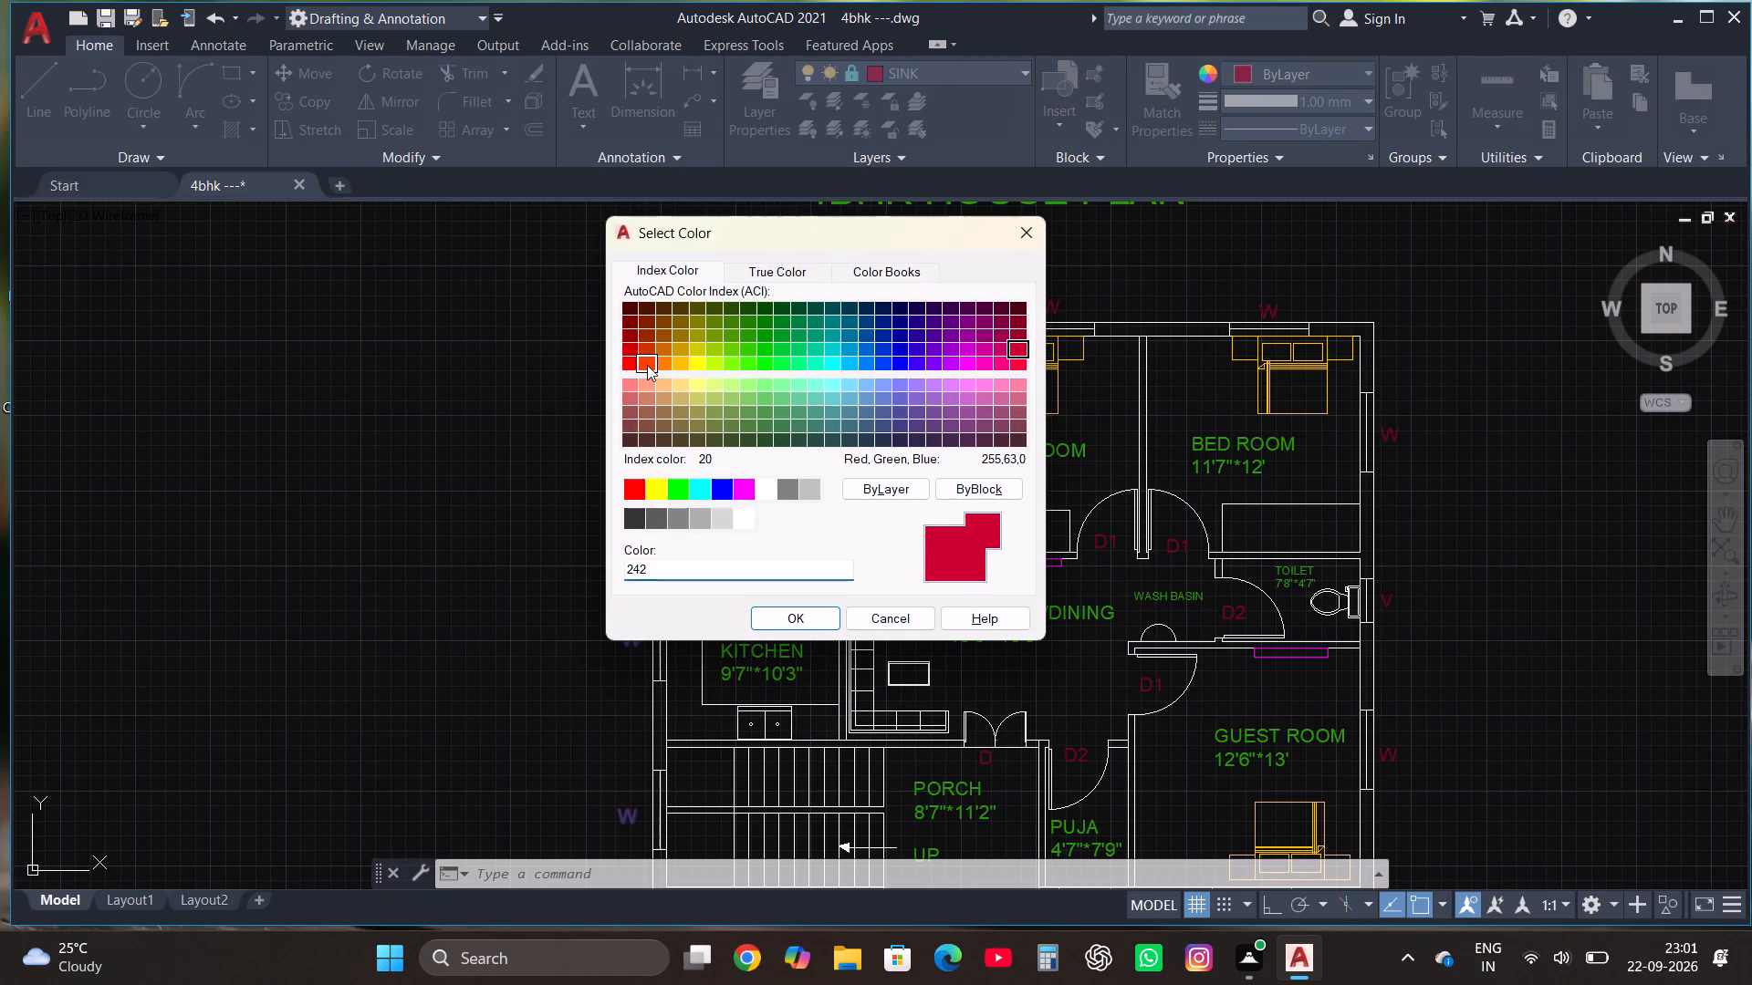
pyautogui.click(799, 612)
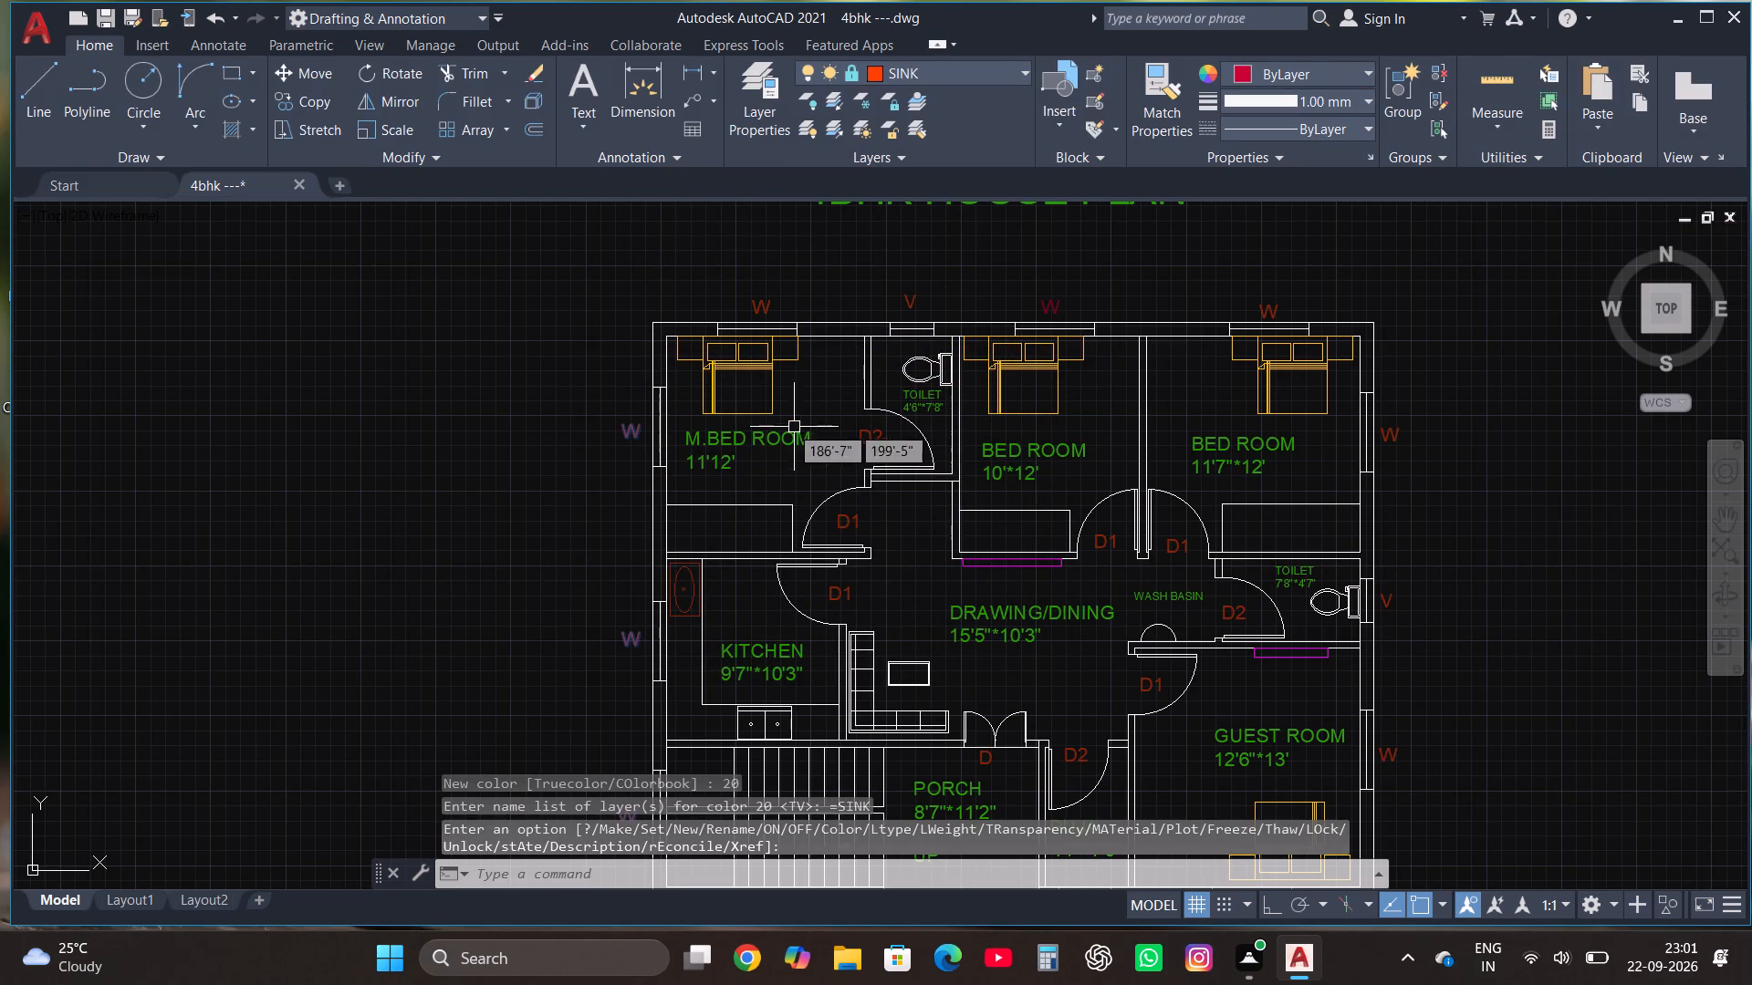
# Set the SINK layer's colour to index colour 240.
pyautogui.scroll(-1, 748, 392)
pyautogui.scroll(1, 795, 407)
pyautogui.click(935, 75)
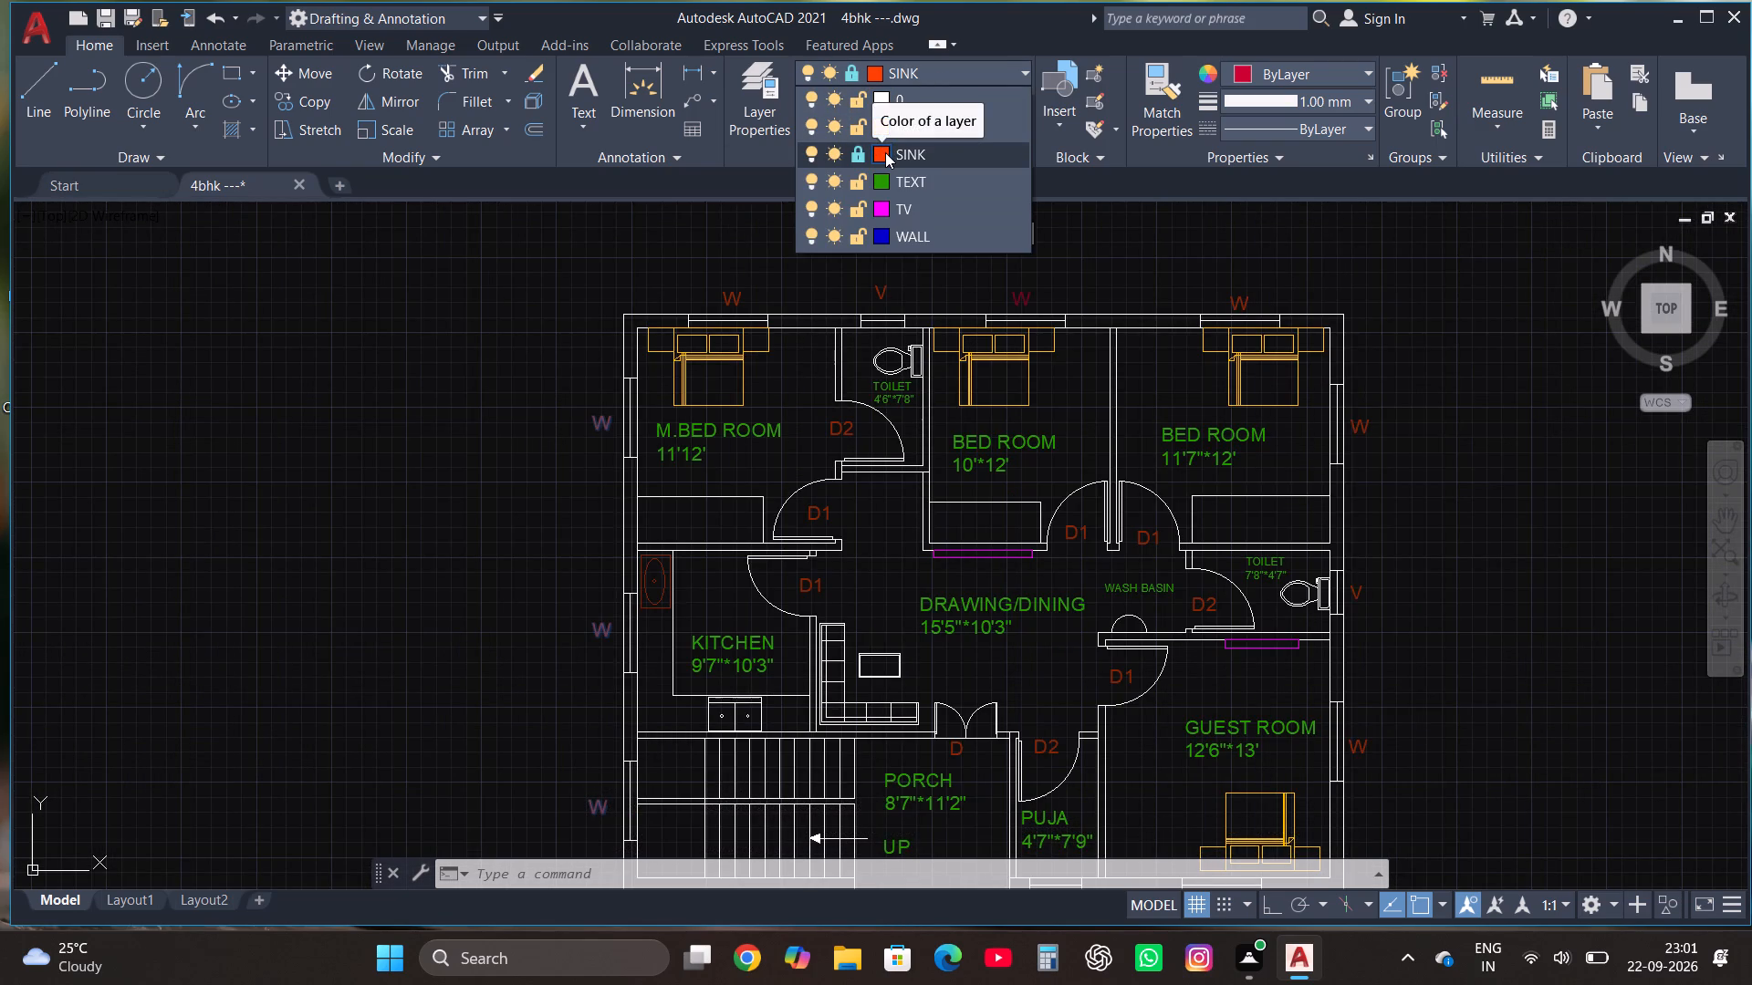
pyautogui.click(885, 152)
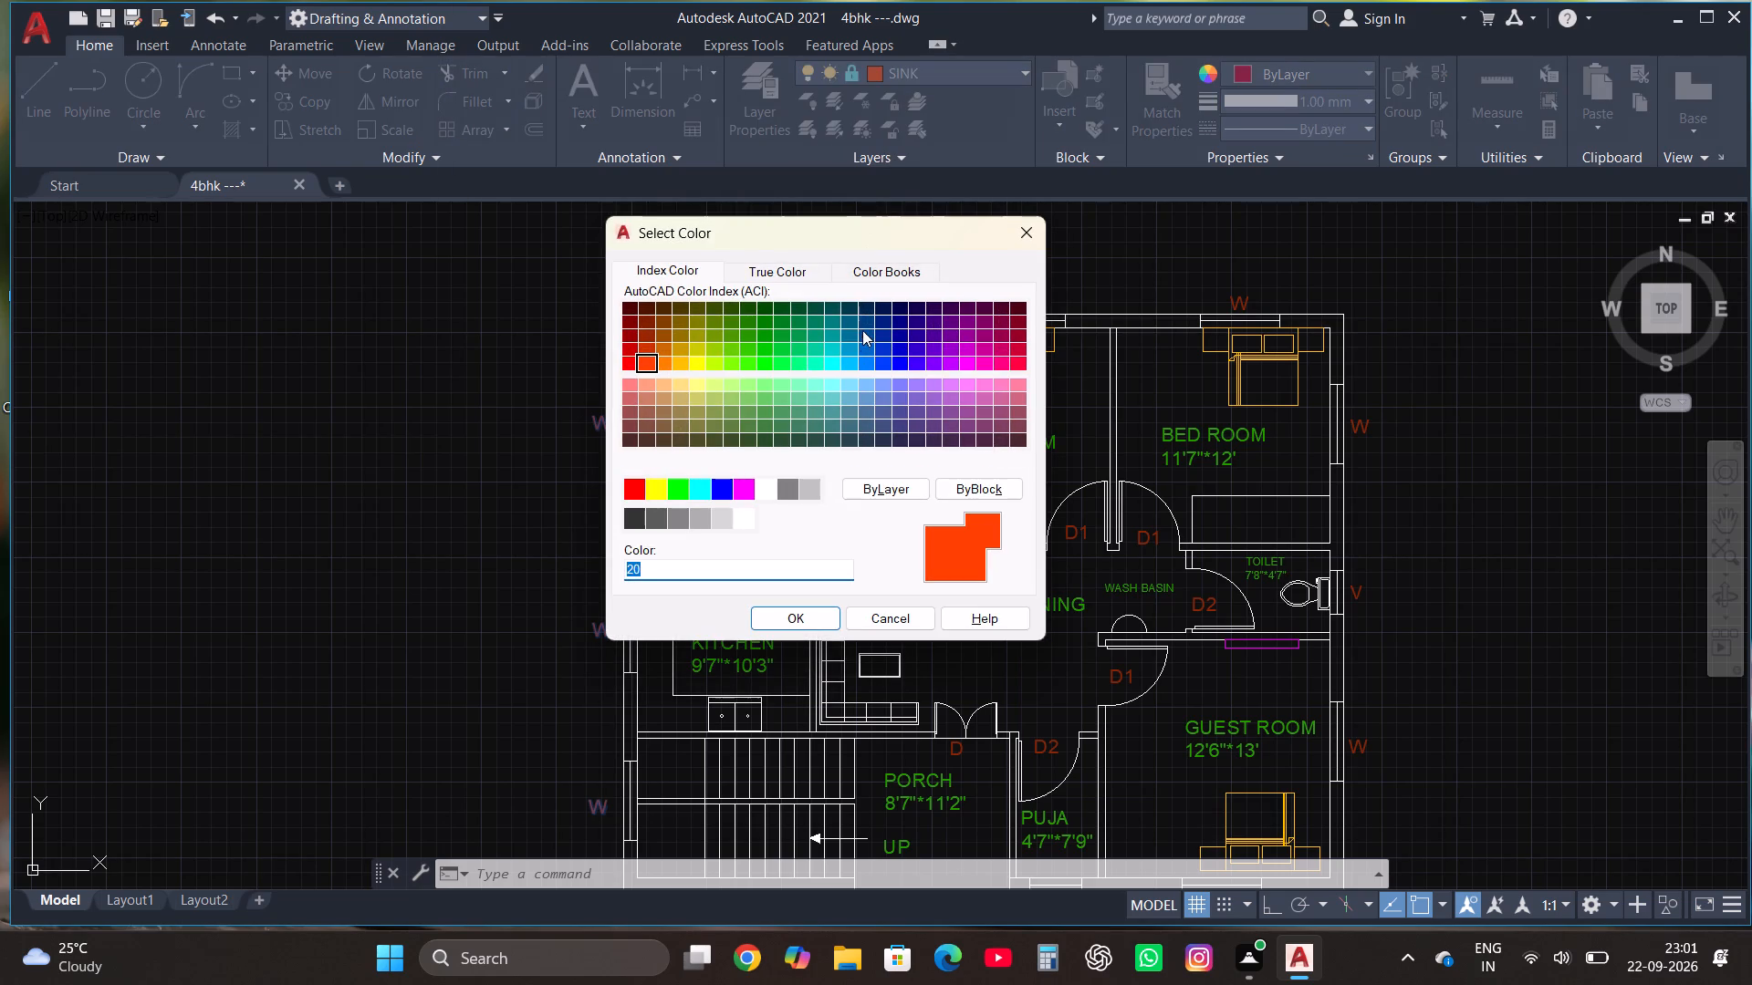
pyautogui.click(1025, 368)
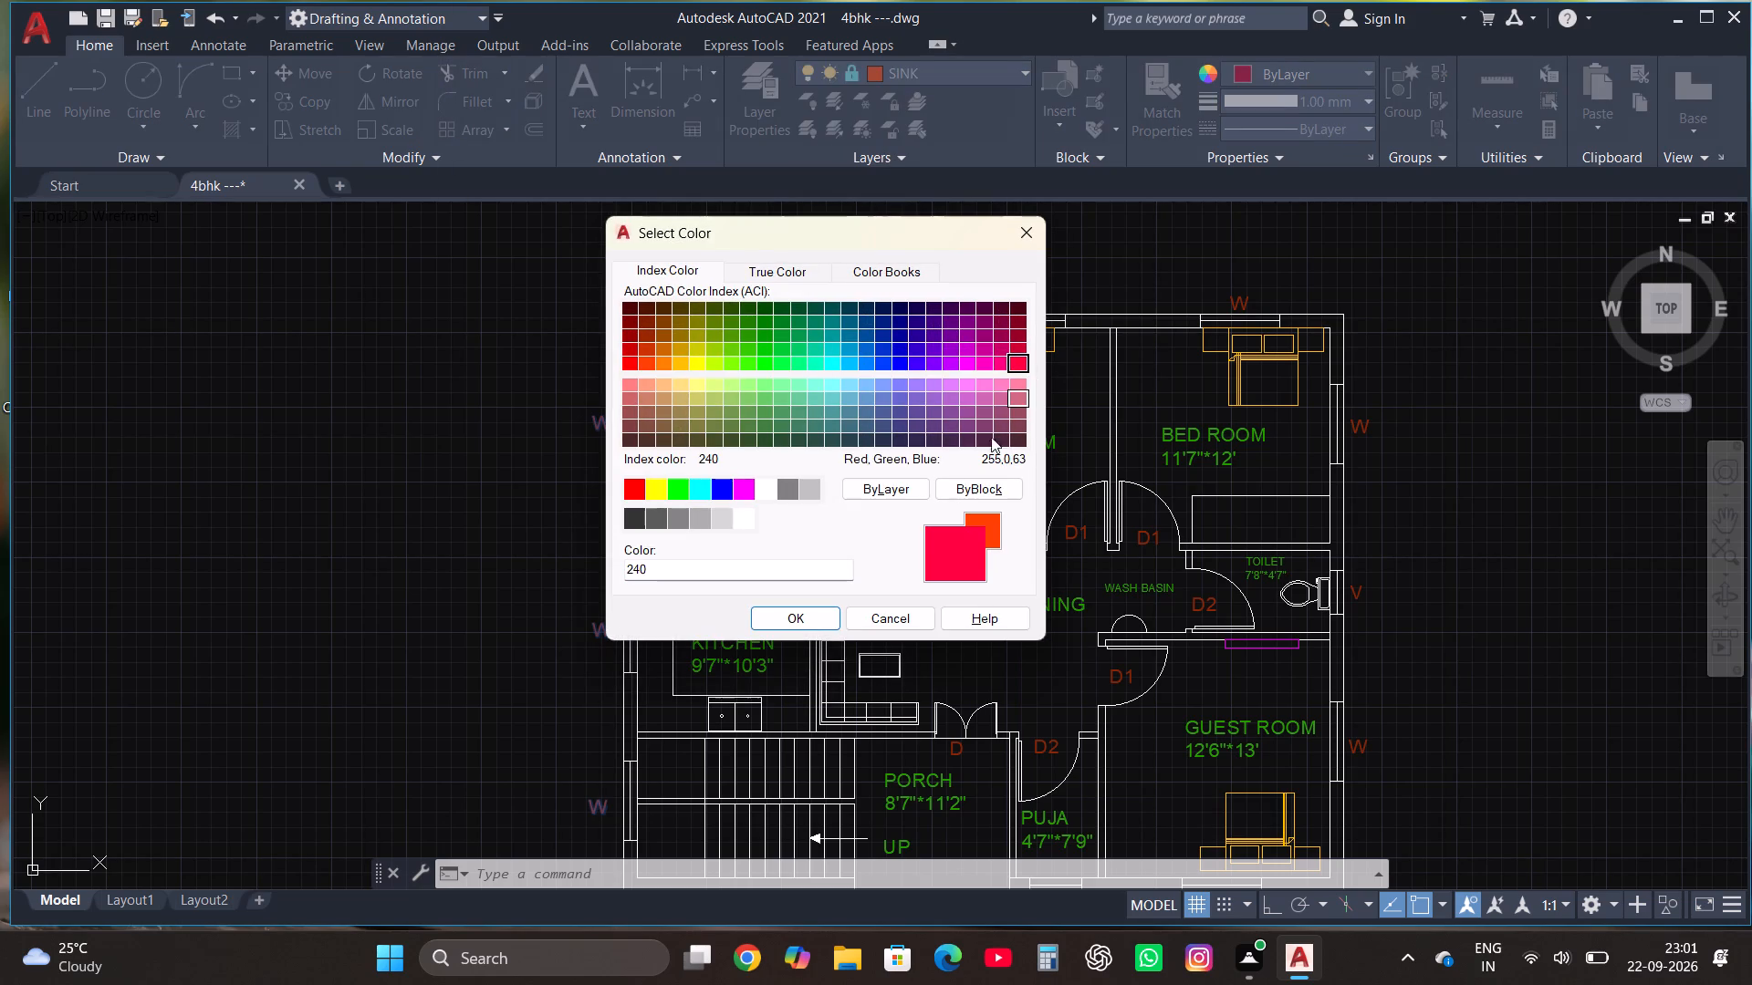
pyautogui.click(821, 608)
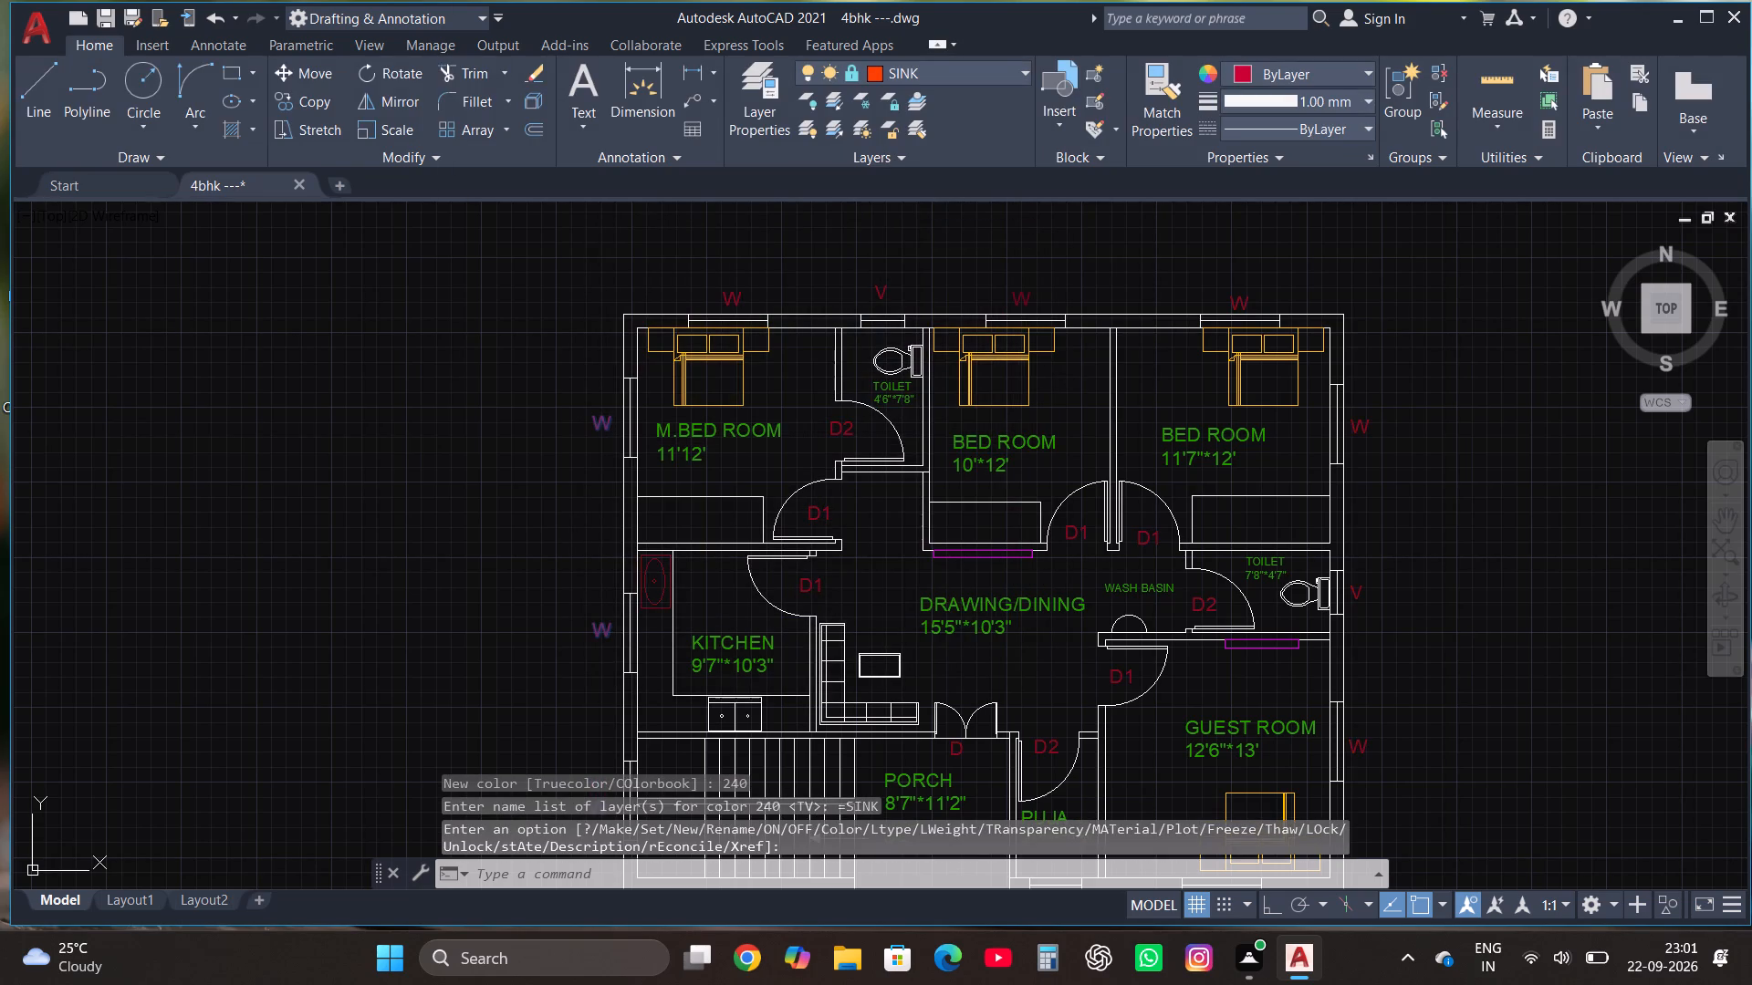
pyautogui.scroll(-2, 836, 558)
pyautogui.scroll(3, 801, 625)
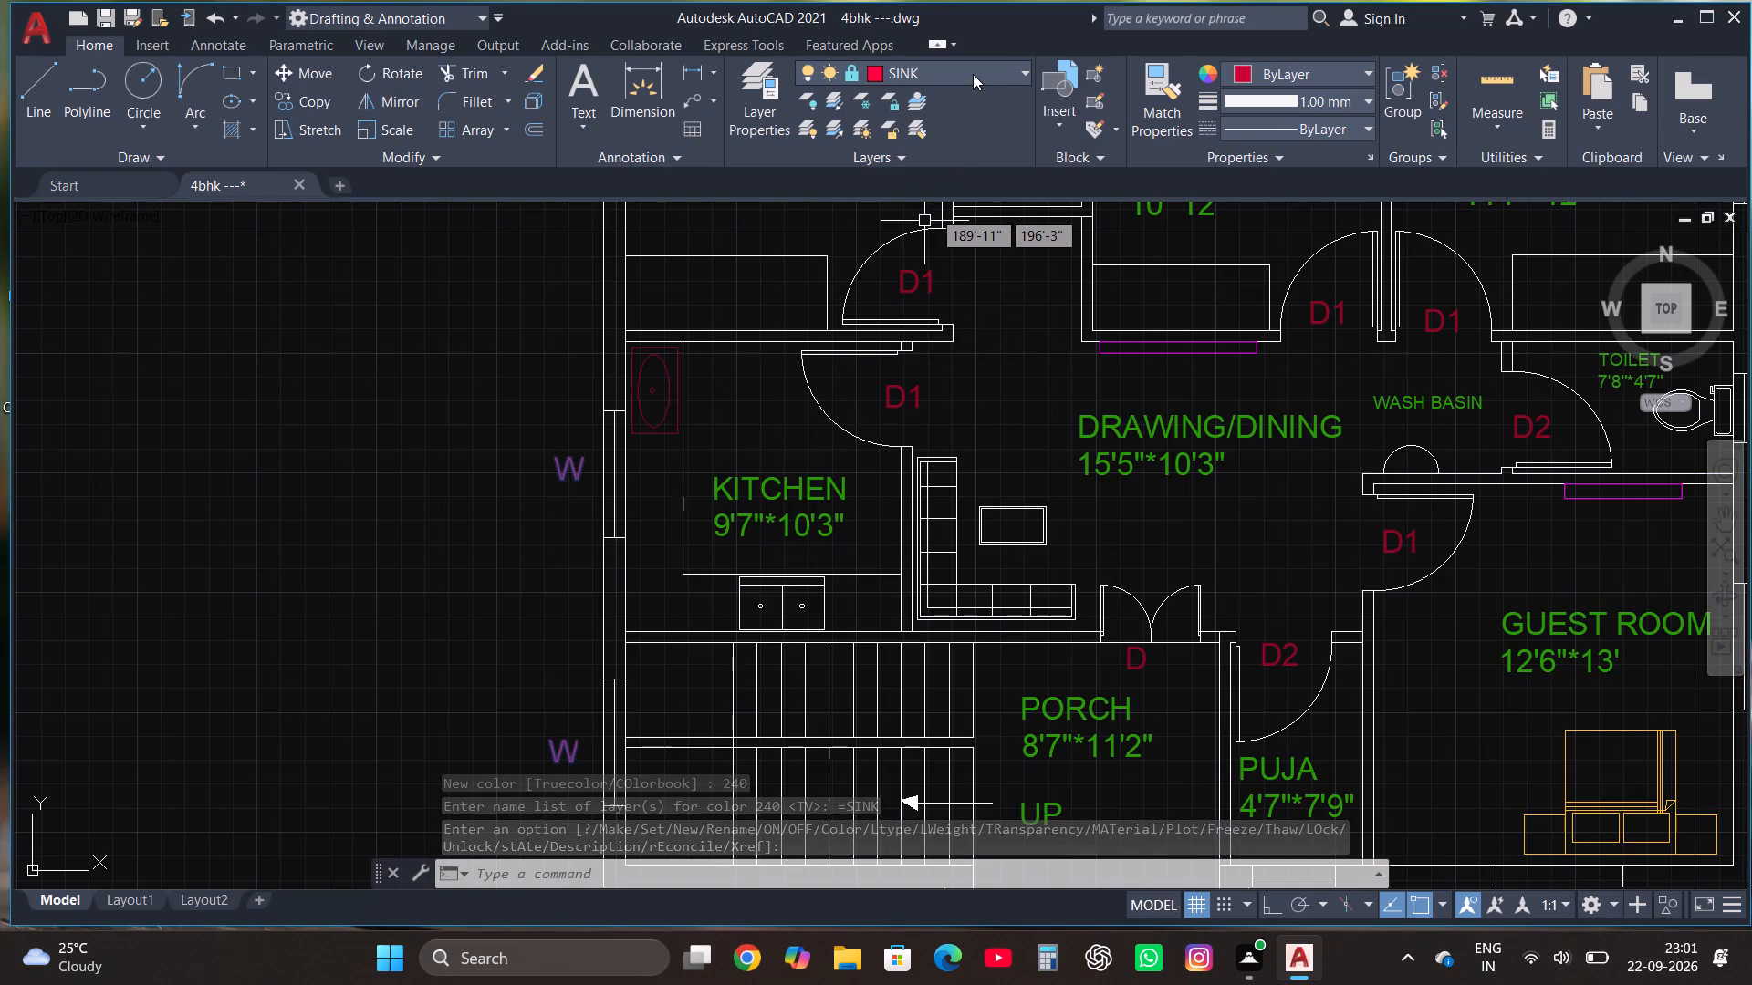
# Unlock the SINK layer and clear the selection of W labels outside the west windows.
pyautogui.click(973, 74)
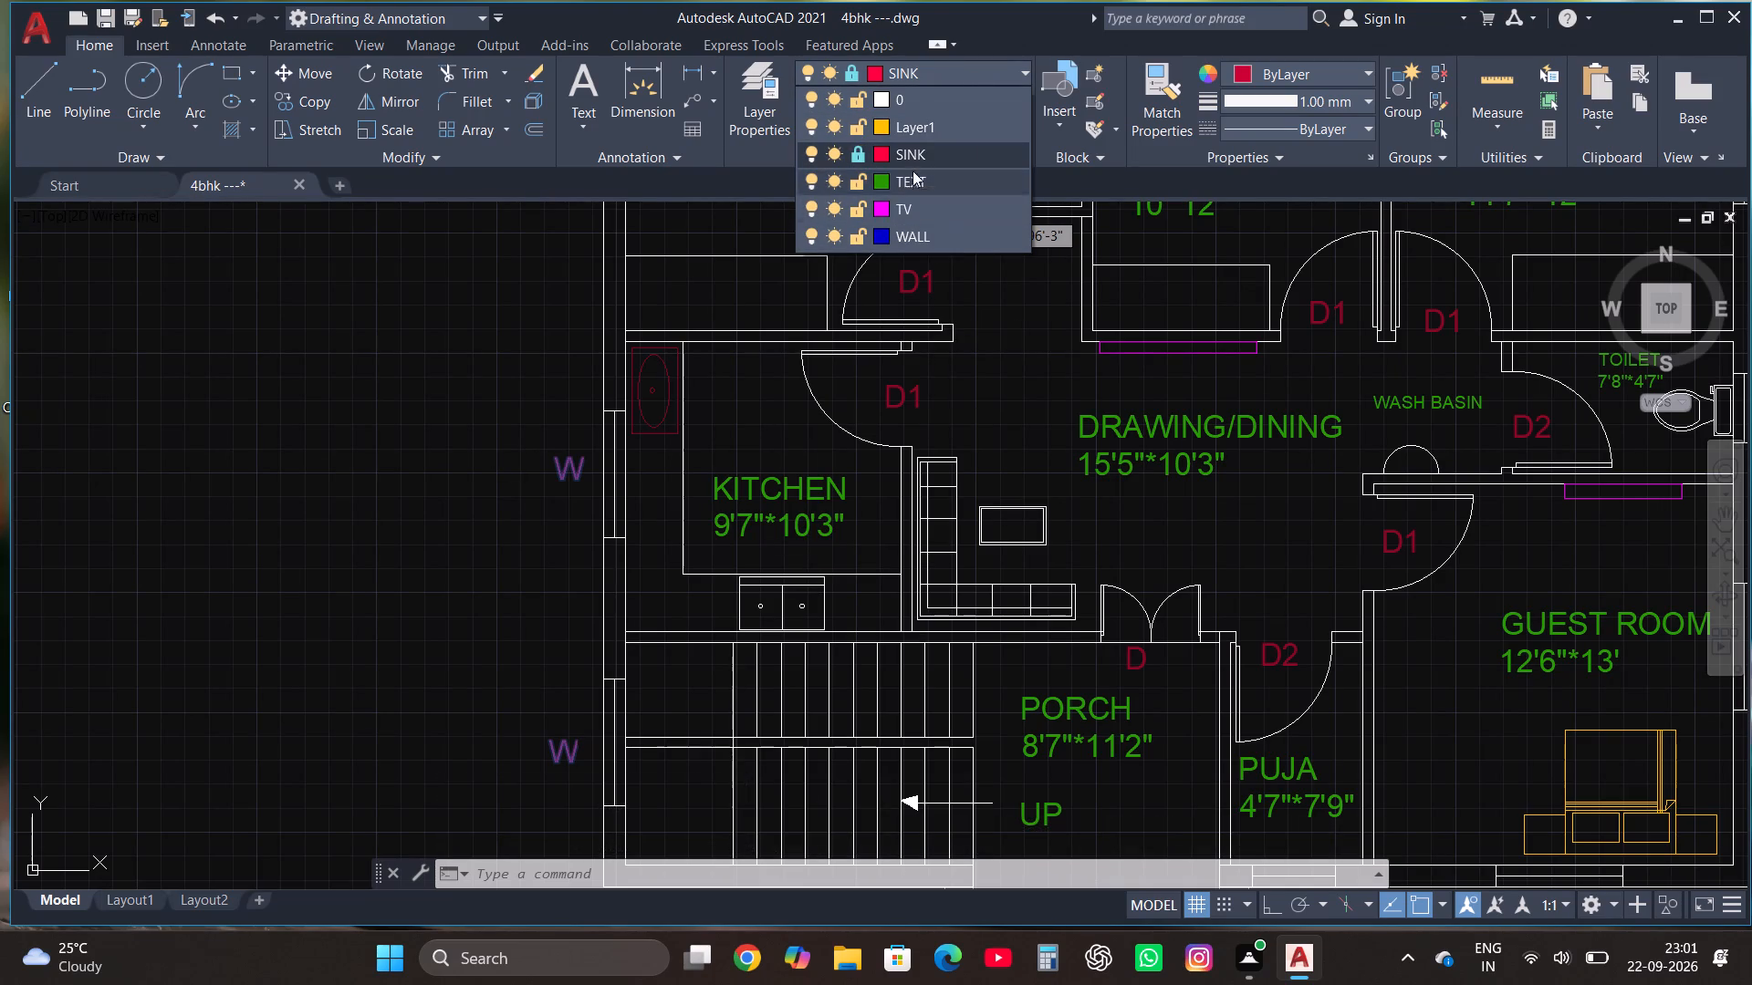
pyautogui.click(916, 147)
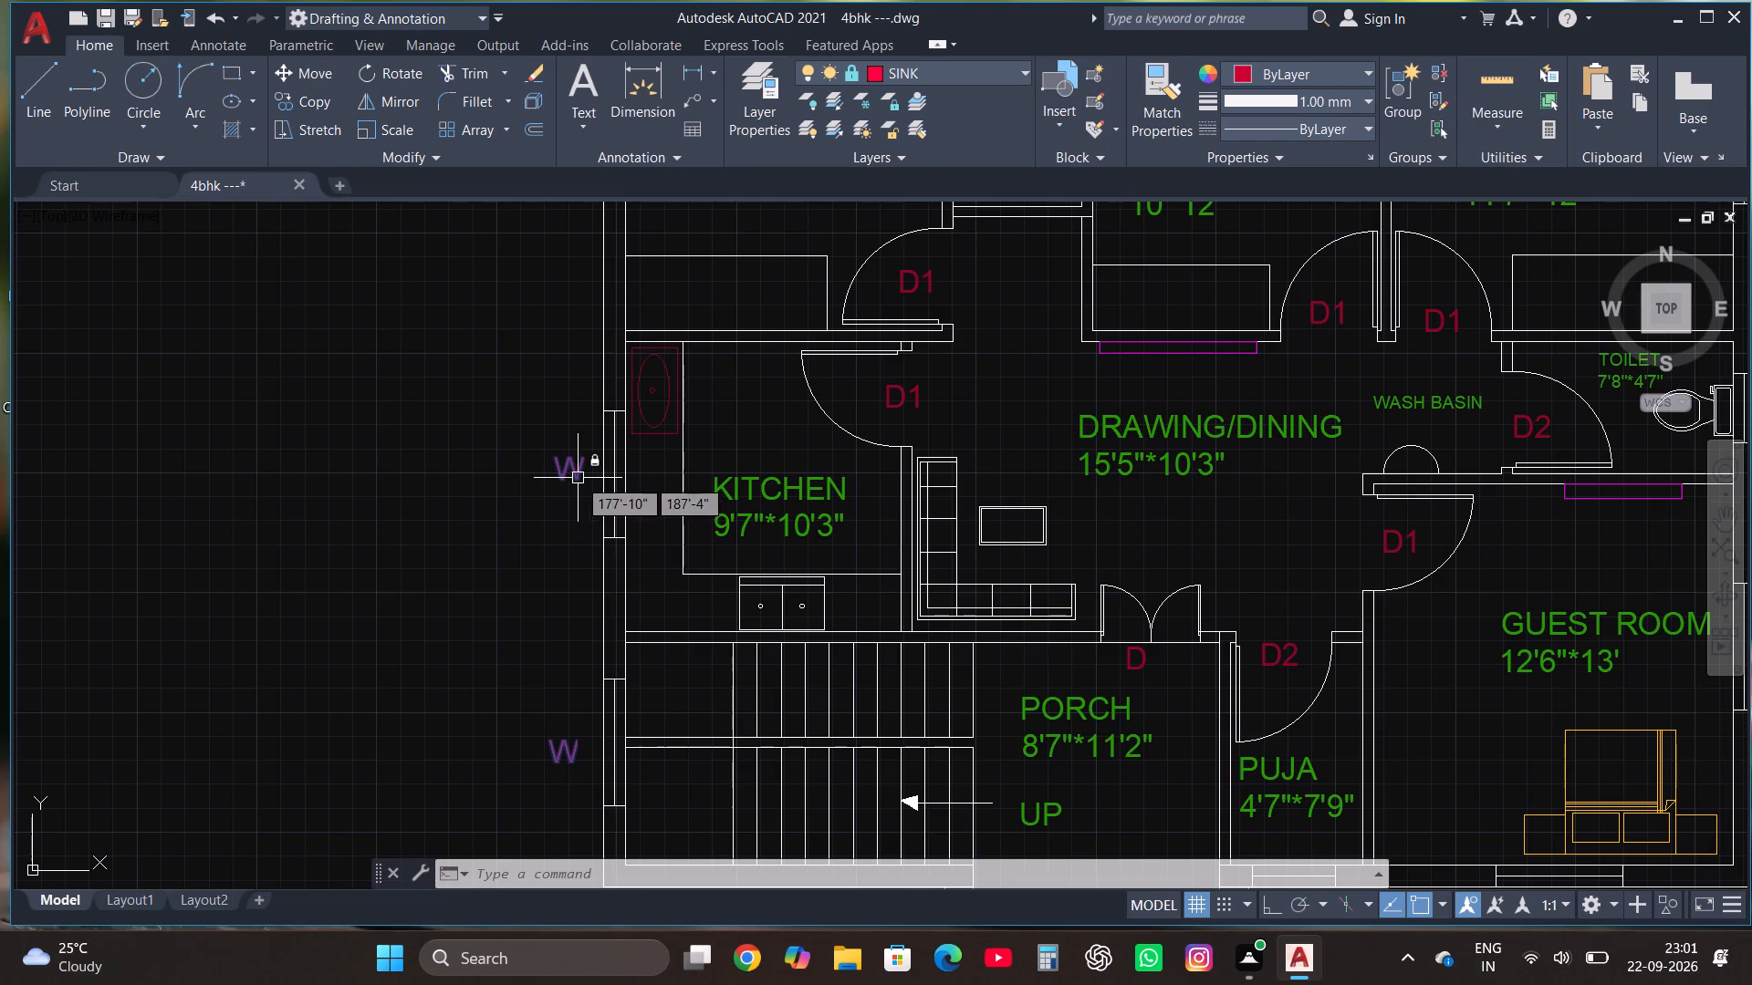
pyautogui.click(578, 478)
pyautogui.click(565, 738)
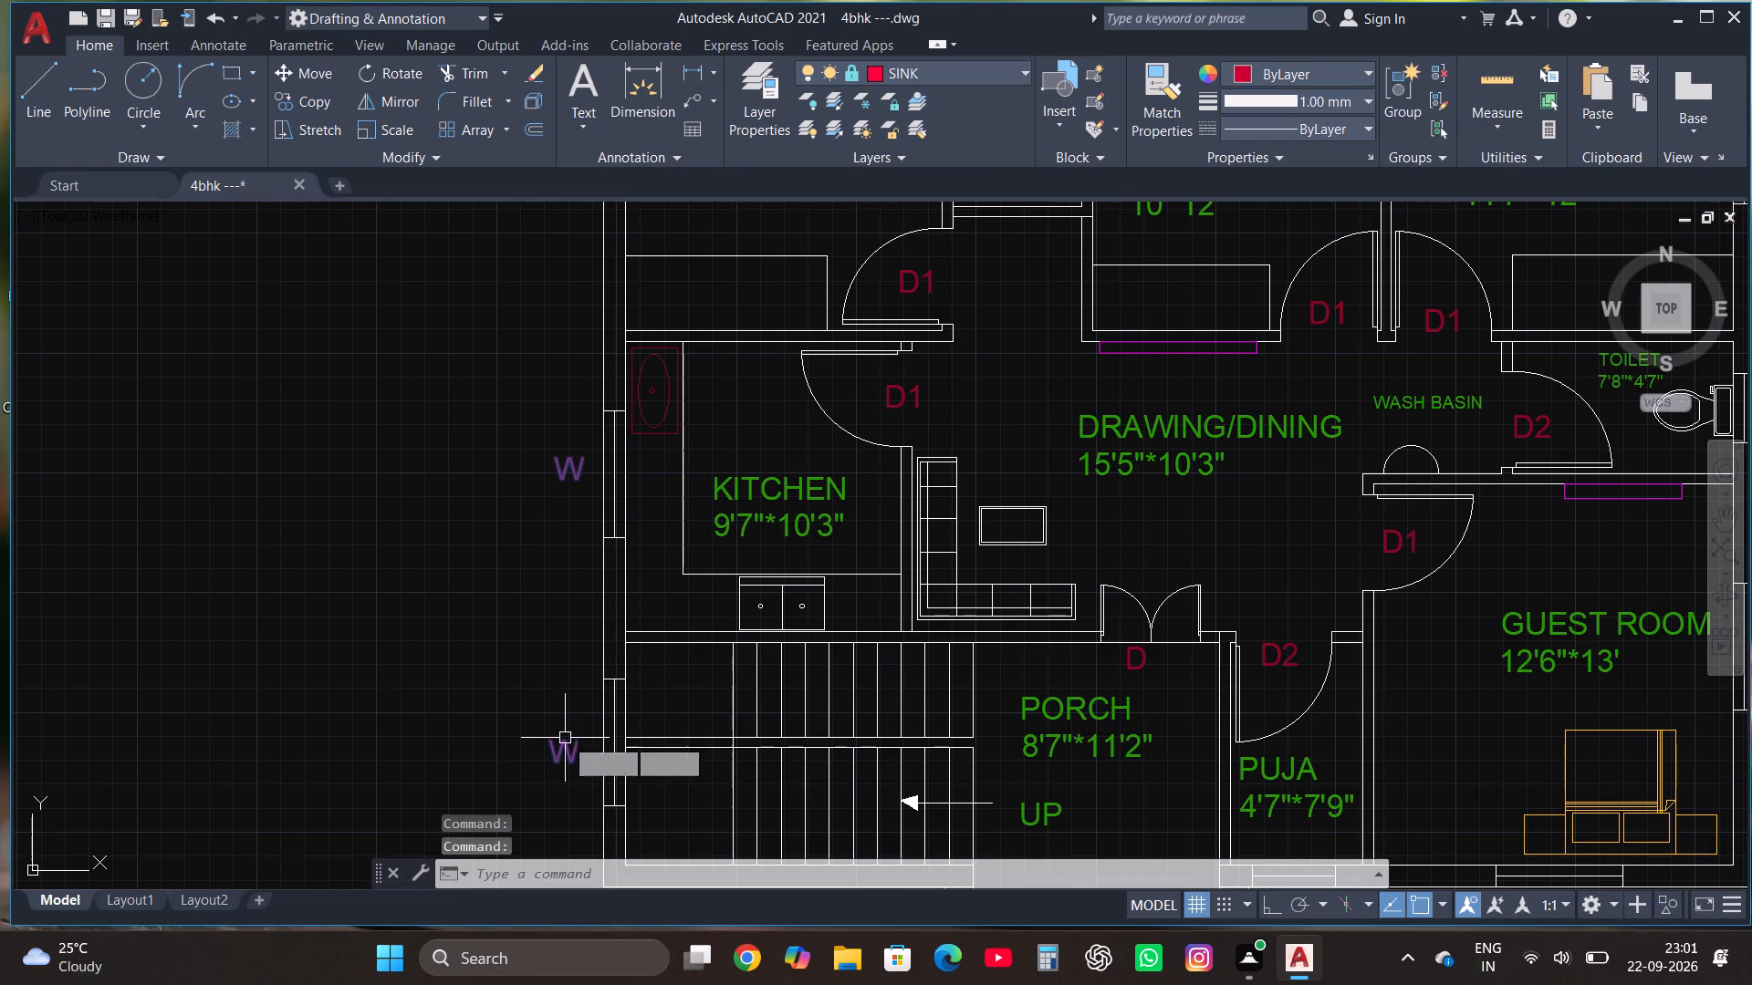
pyautogui.click(561, 752)
pyautogui.click(575, 763)
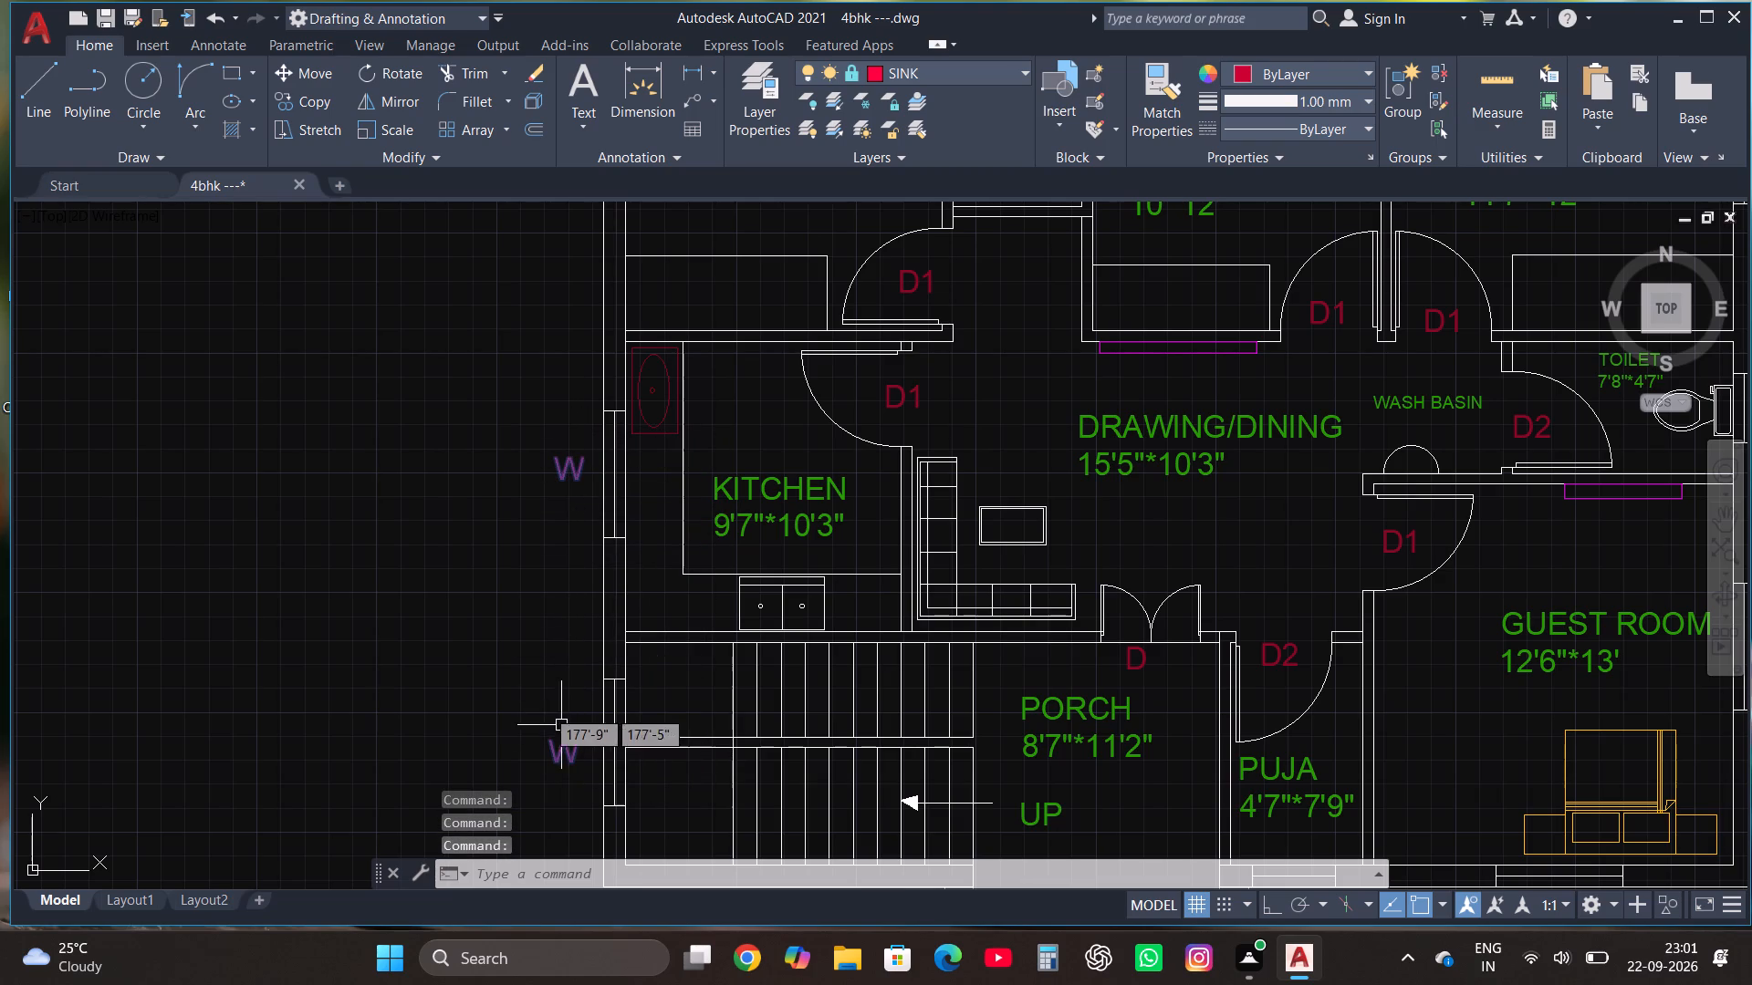
pyautogui.click(959, 76)
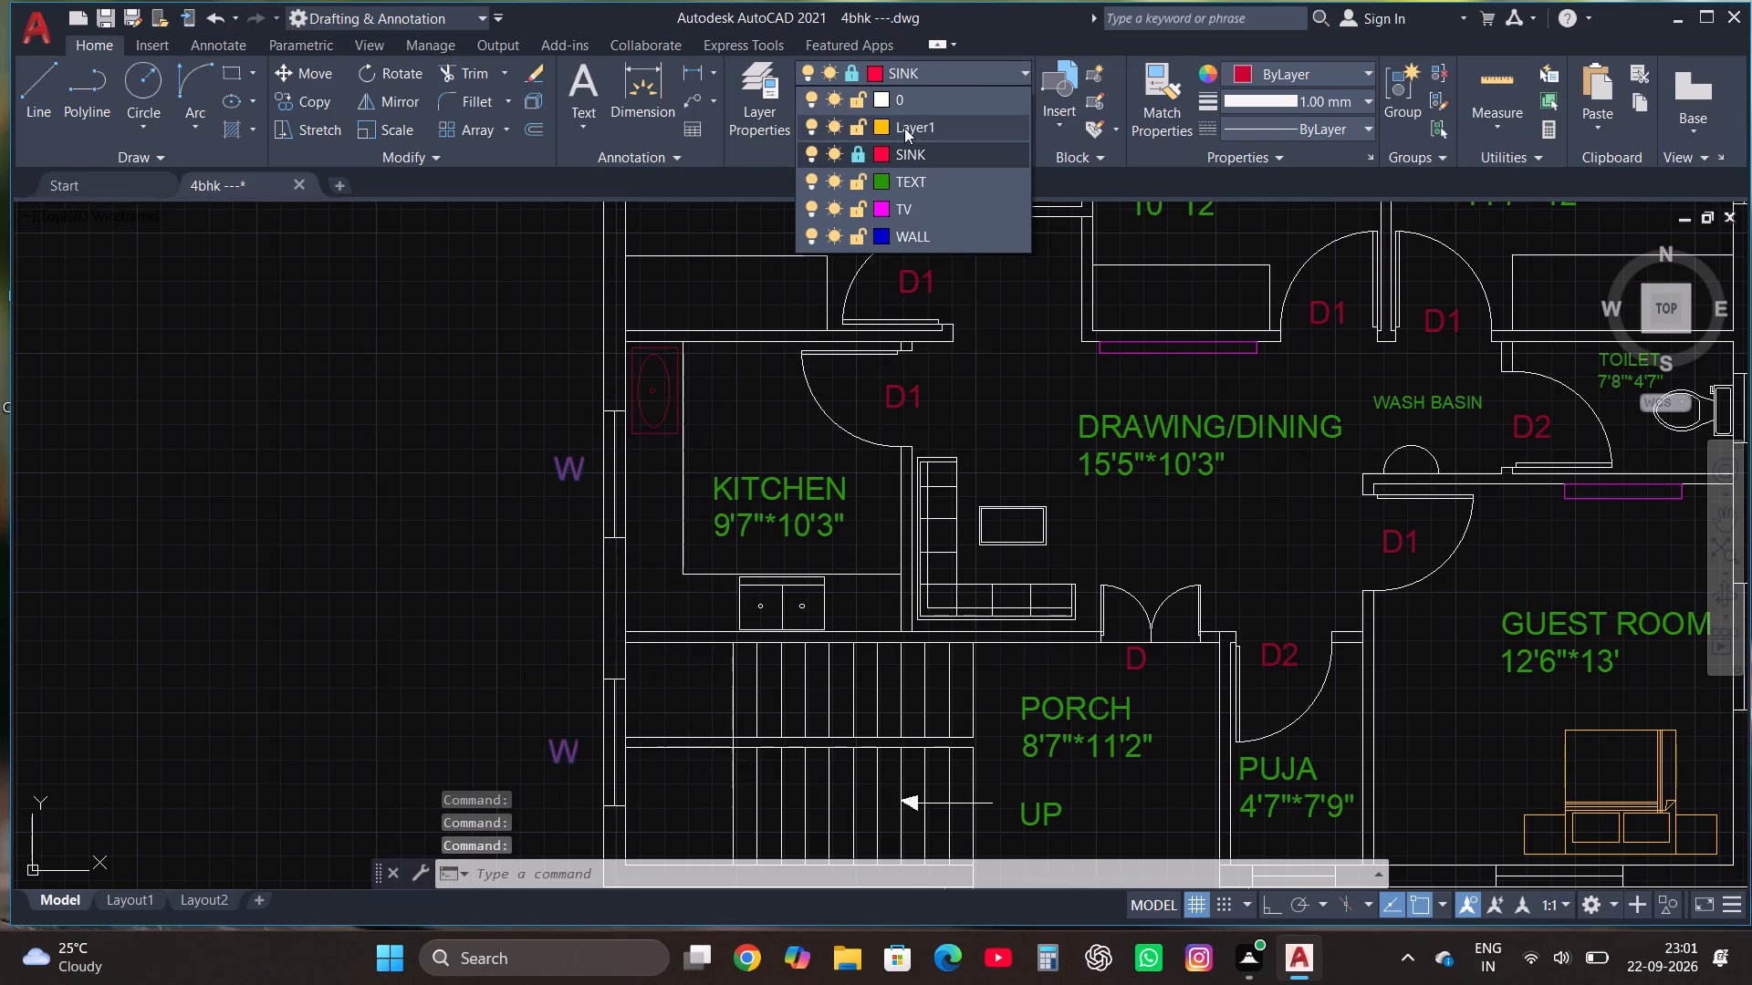
pyautogui.click(855, 145)
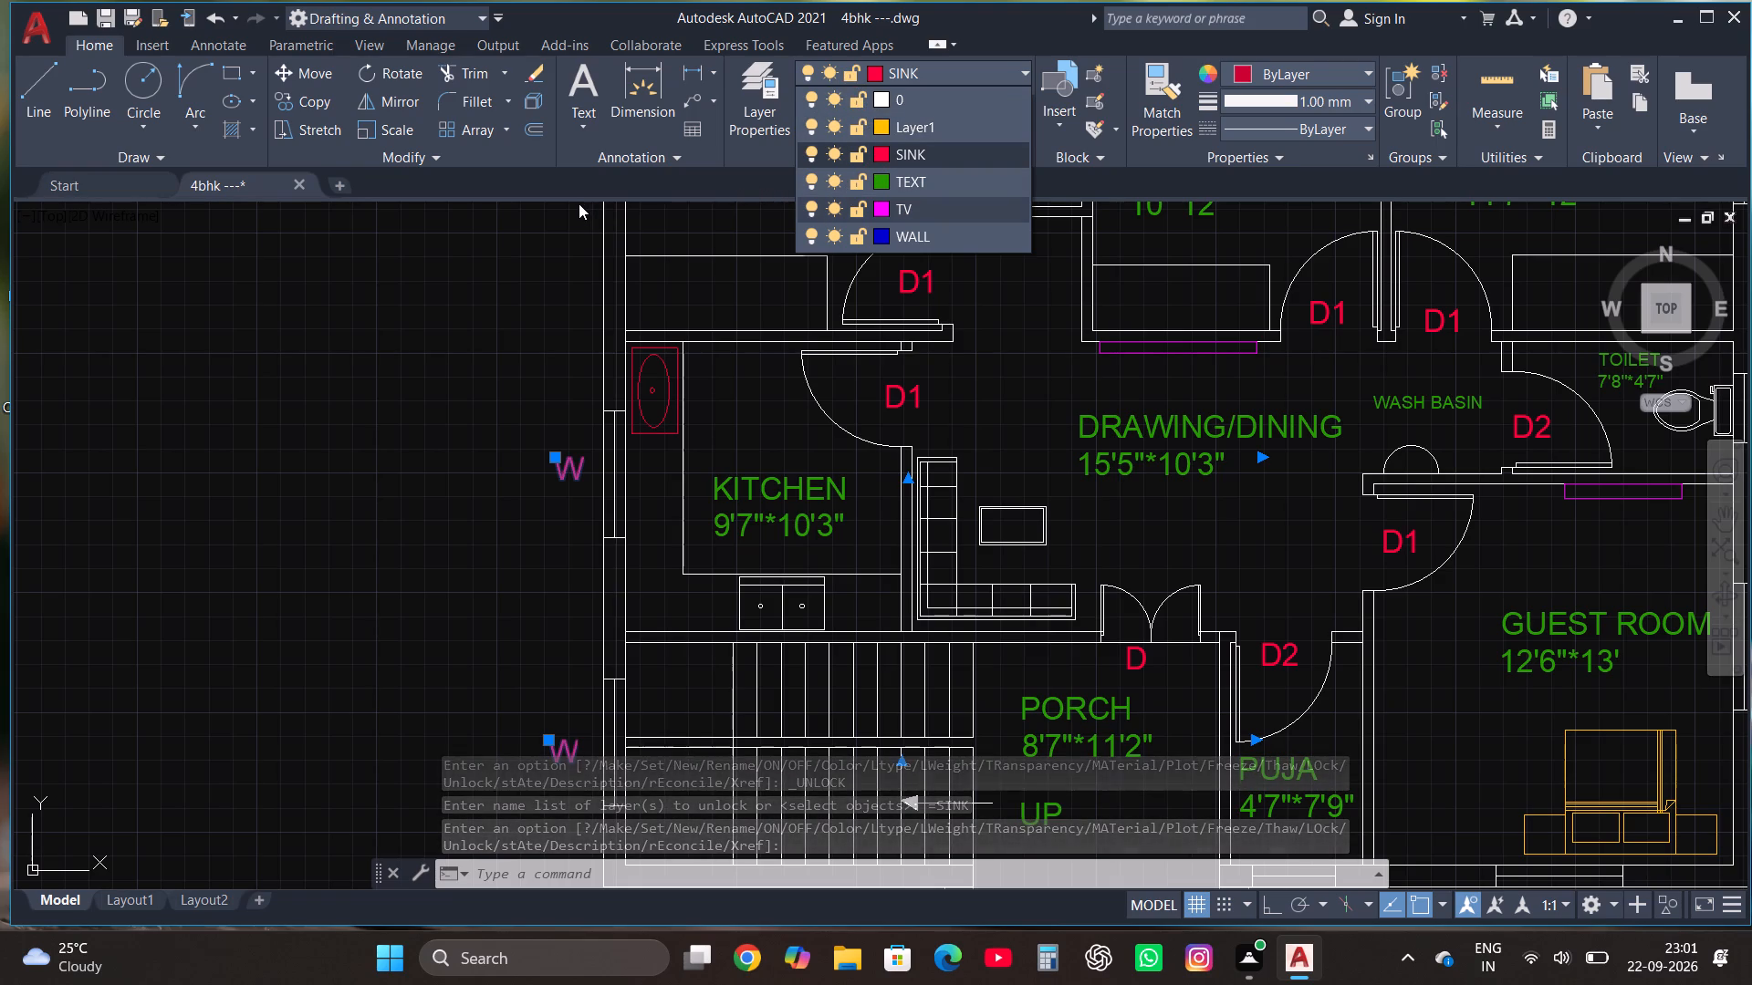
pyautogui.press('Escape')
pyautogui.scroll(-1, 649, 357)
pyautogui.press('space')
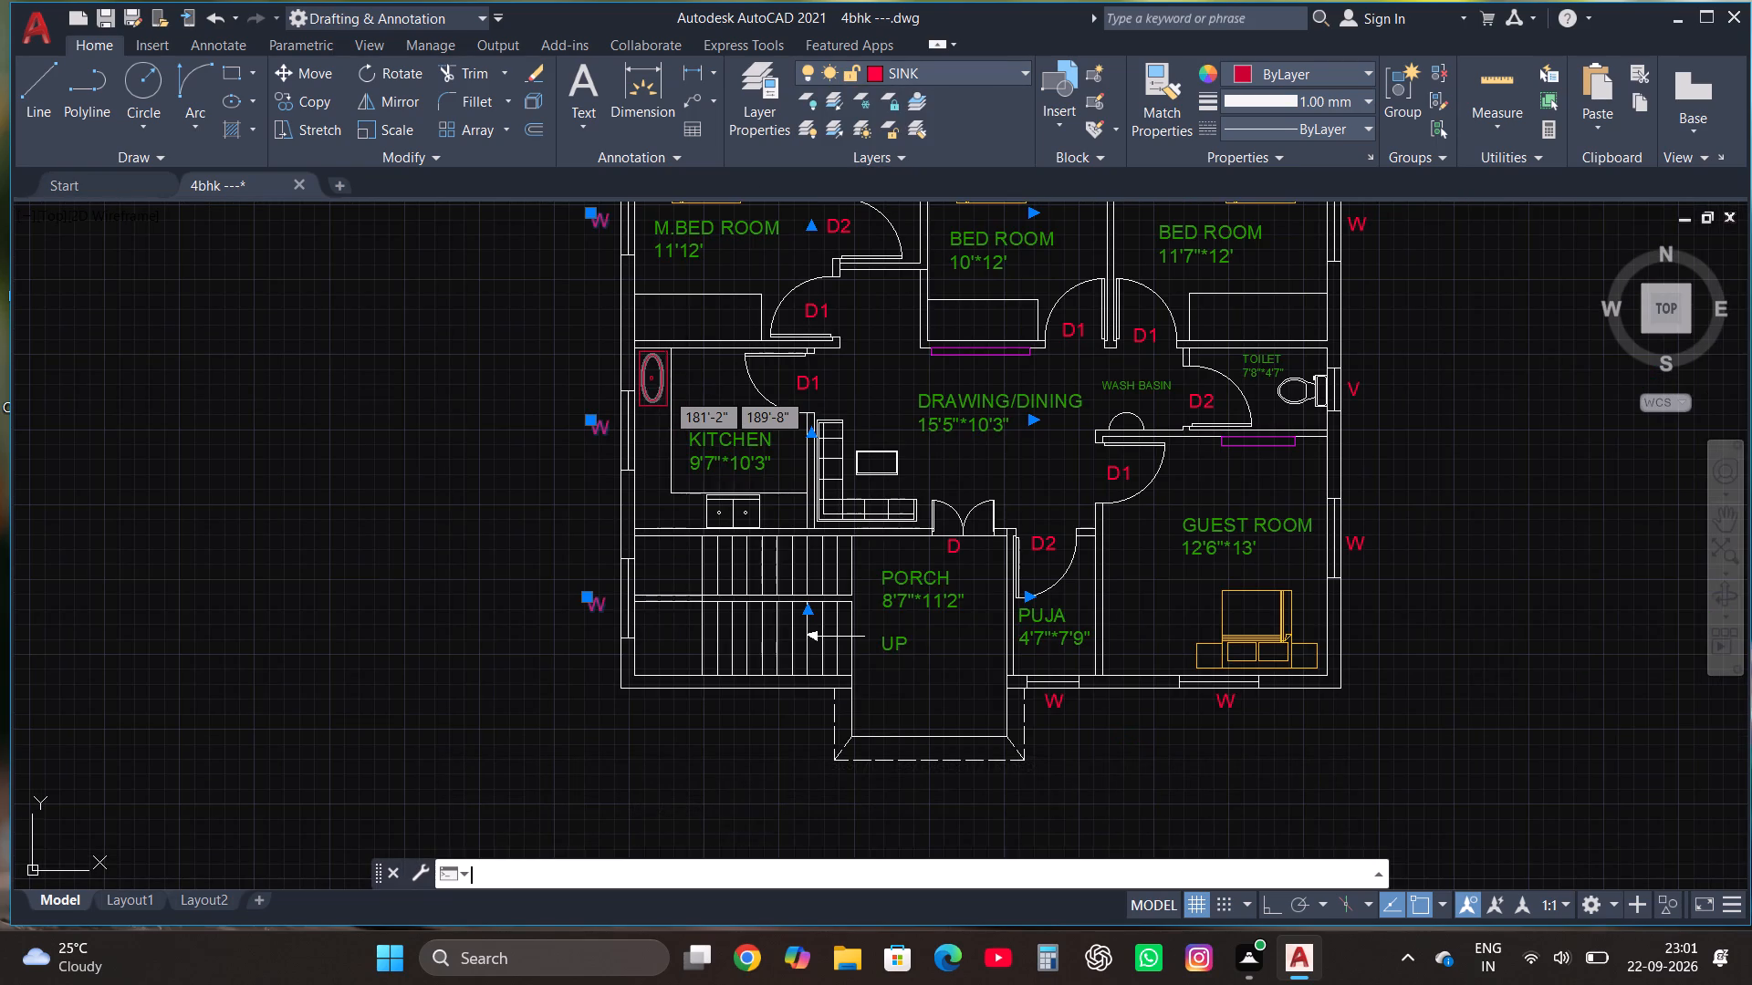
pyautogui.press('Escape')
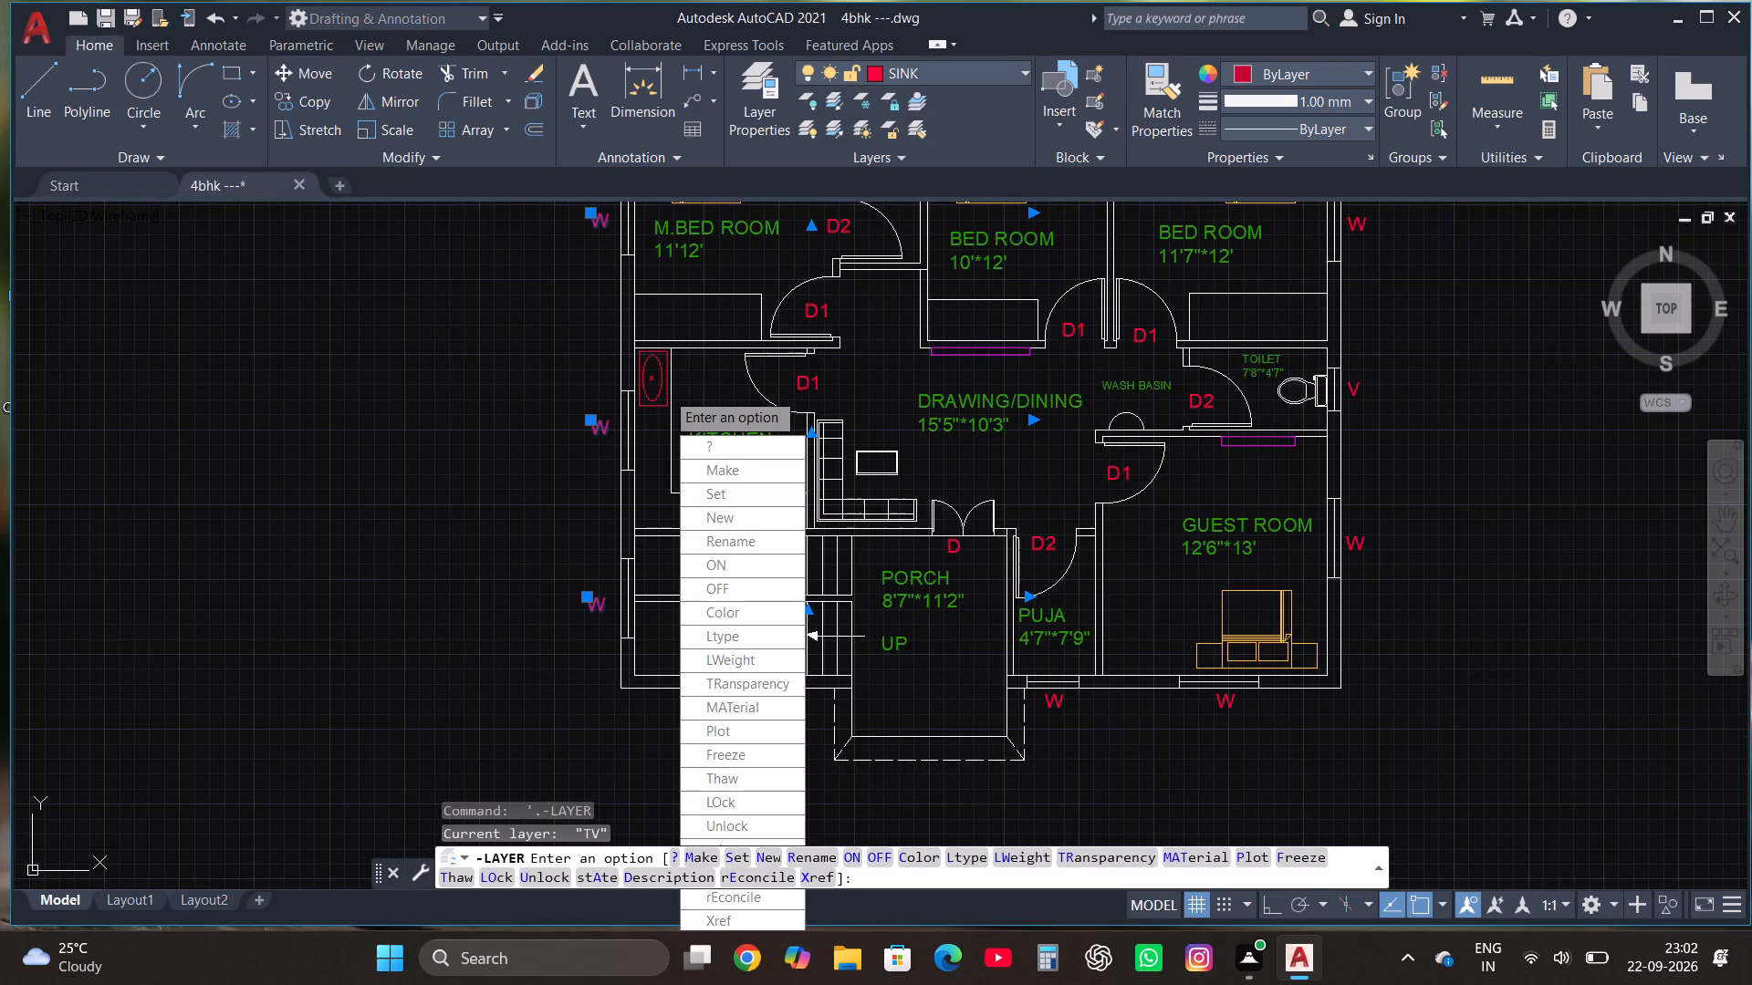
pyautogui.scroll(-1, 993, 444)
pyautogui.click(1288, 441)
pyautogui.click(1283, 354)
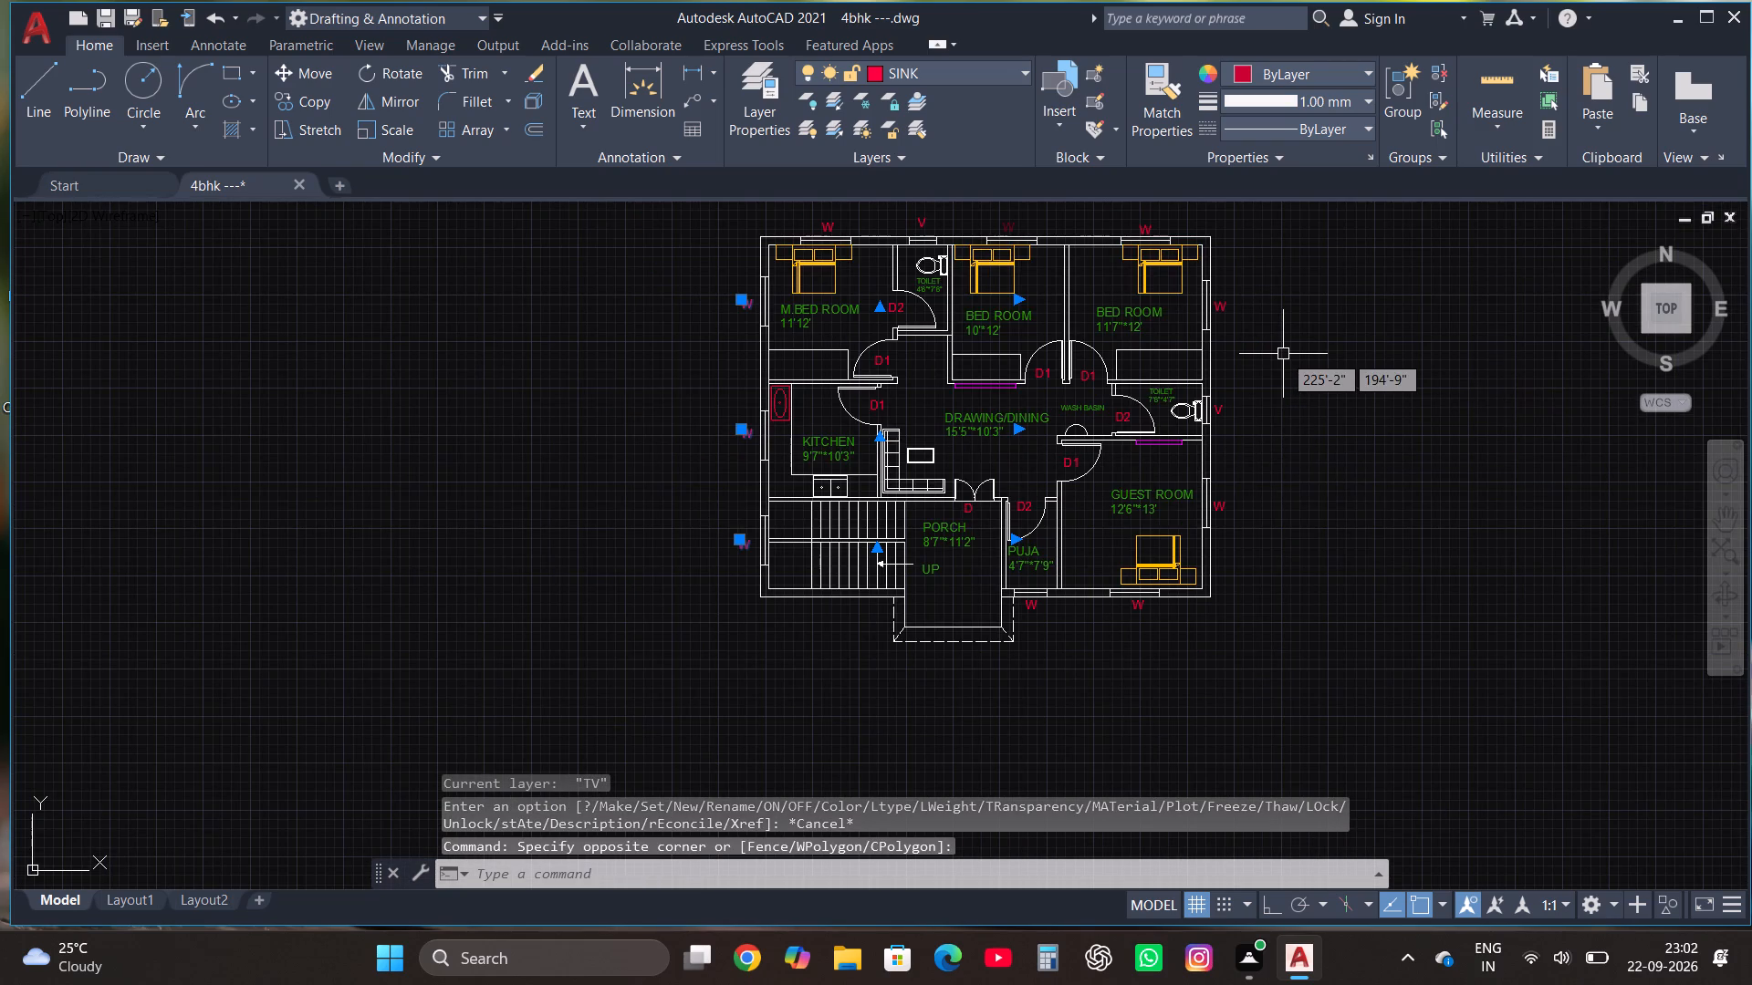
pyautogui.press('Escape')
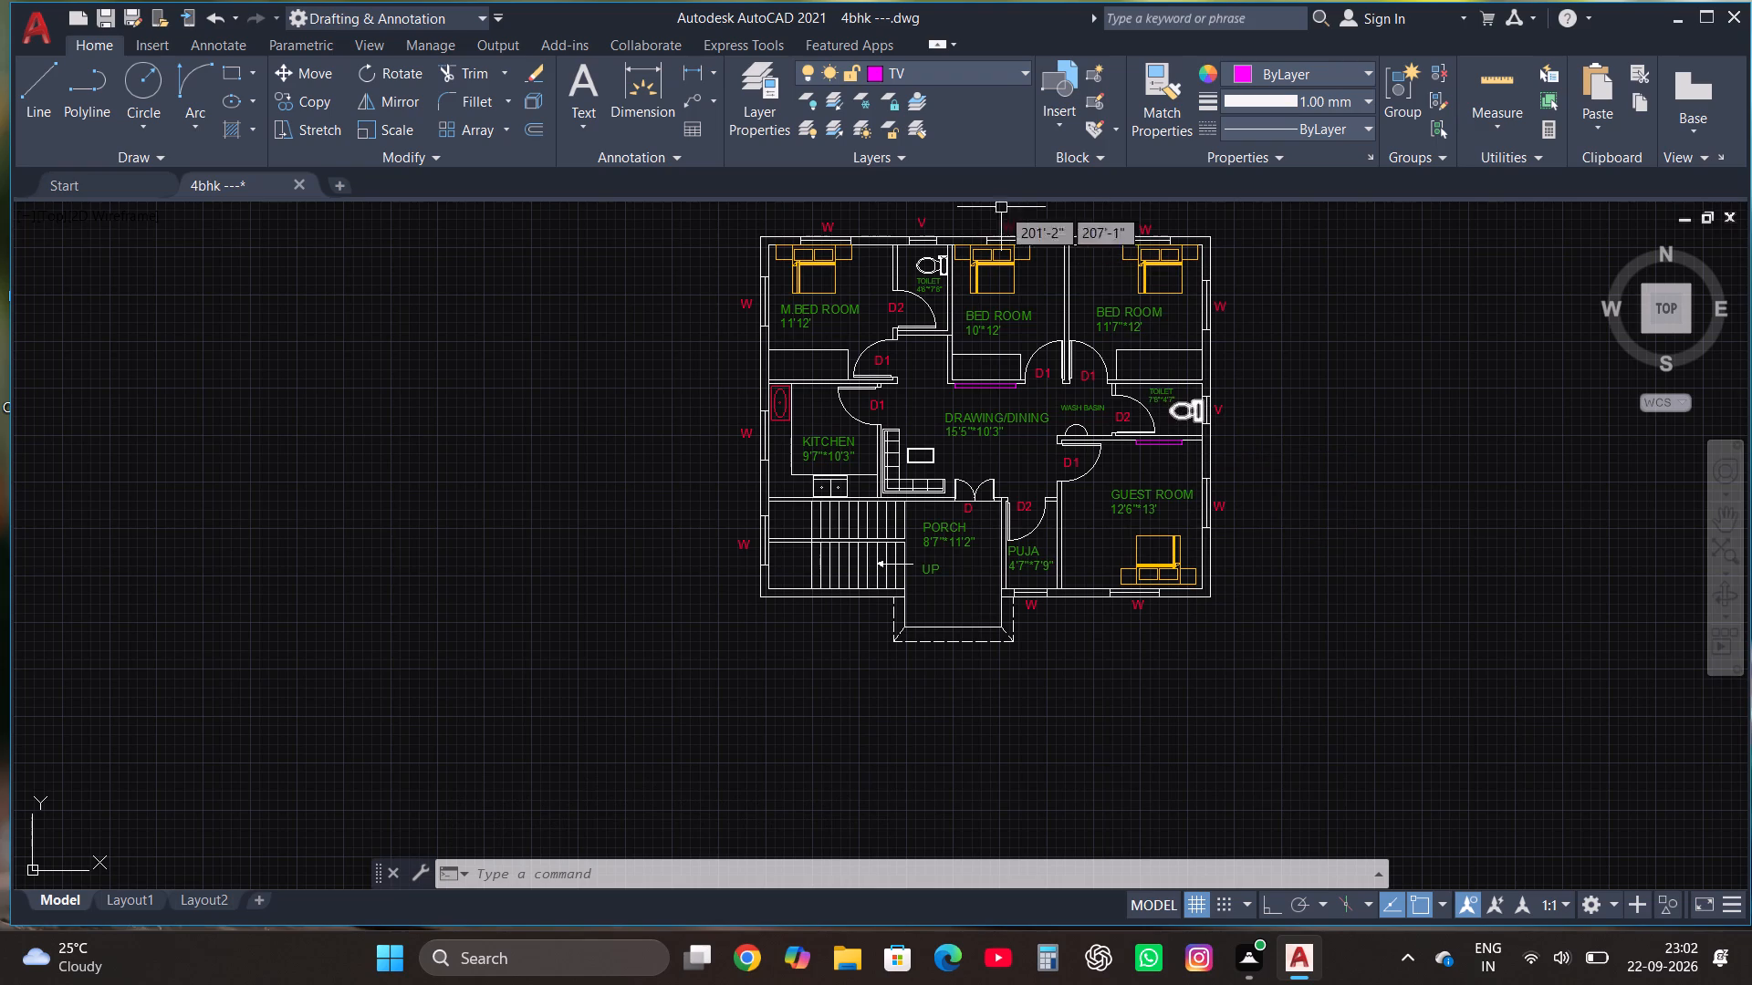
# Set the TEXT layer's colour to index colour 70, using the middle BED ROOM label to reach it.
pyautogui.scroll(1, 984, 200)
pyautogui.scroll(2, 980, 316)
pyautogui.click(980, 316)
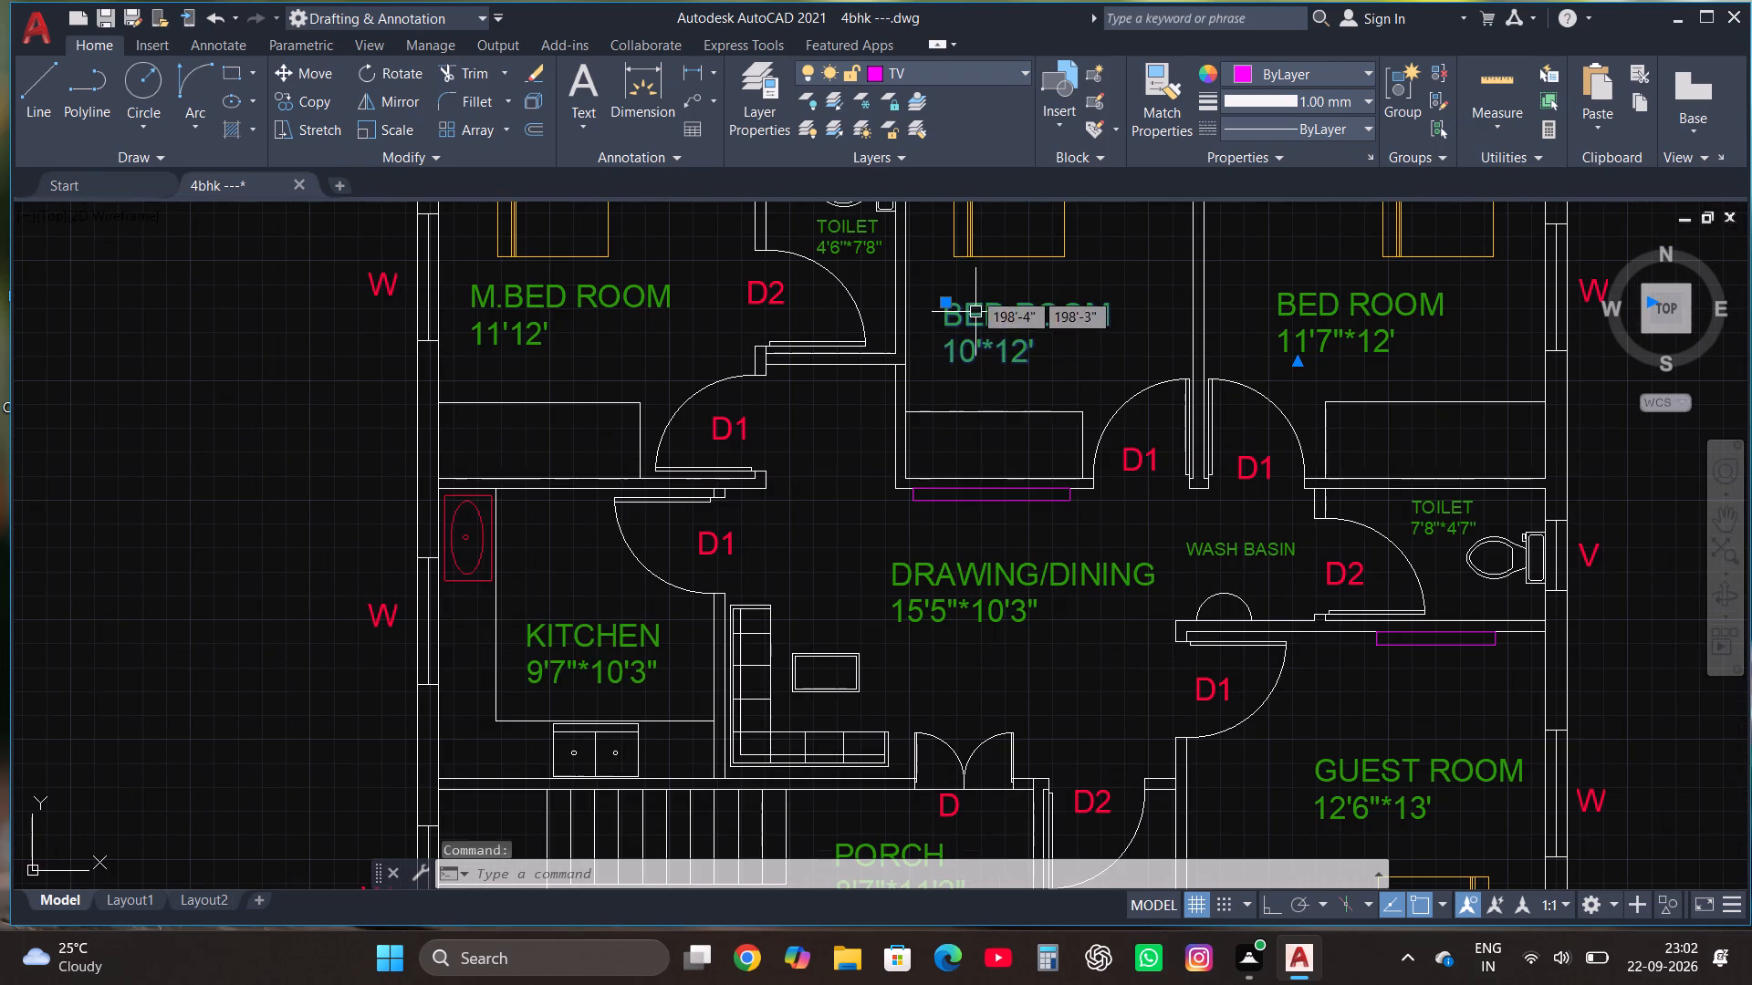
pyautogui.click(956, 77)
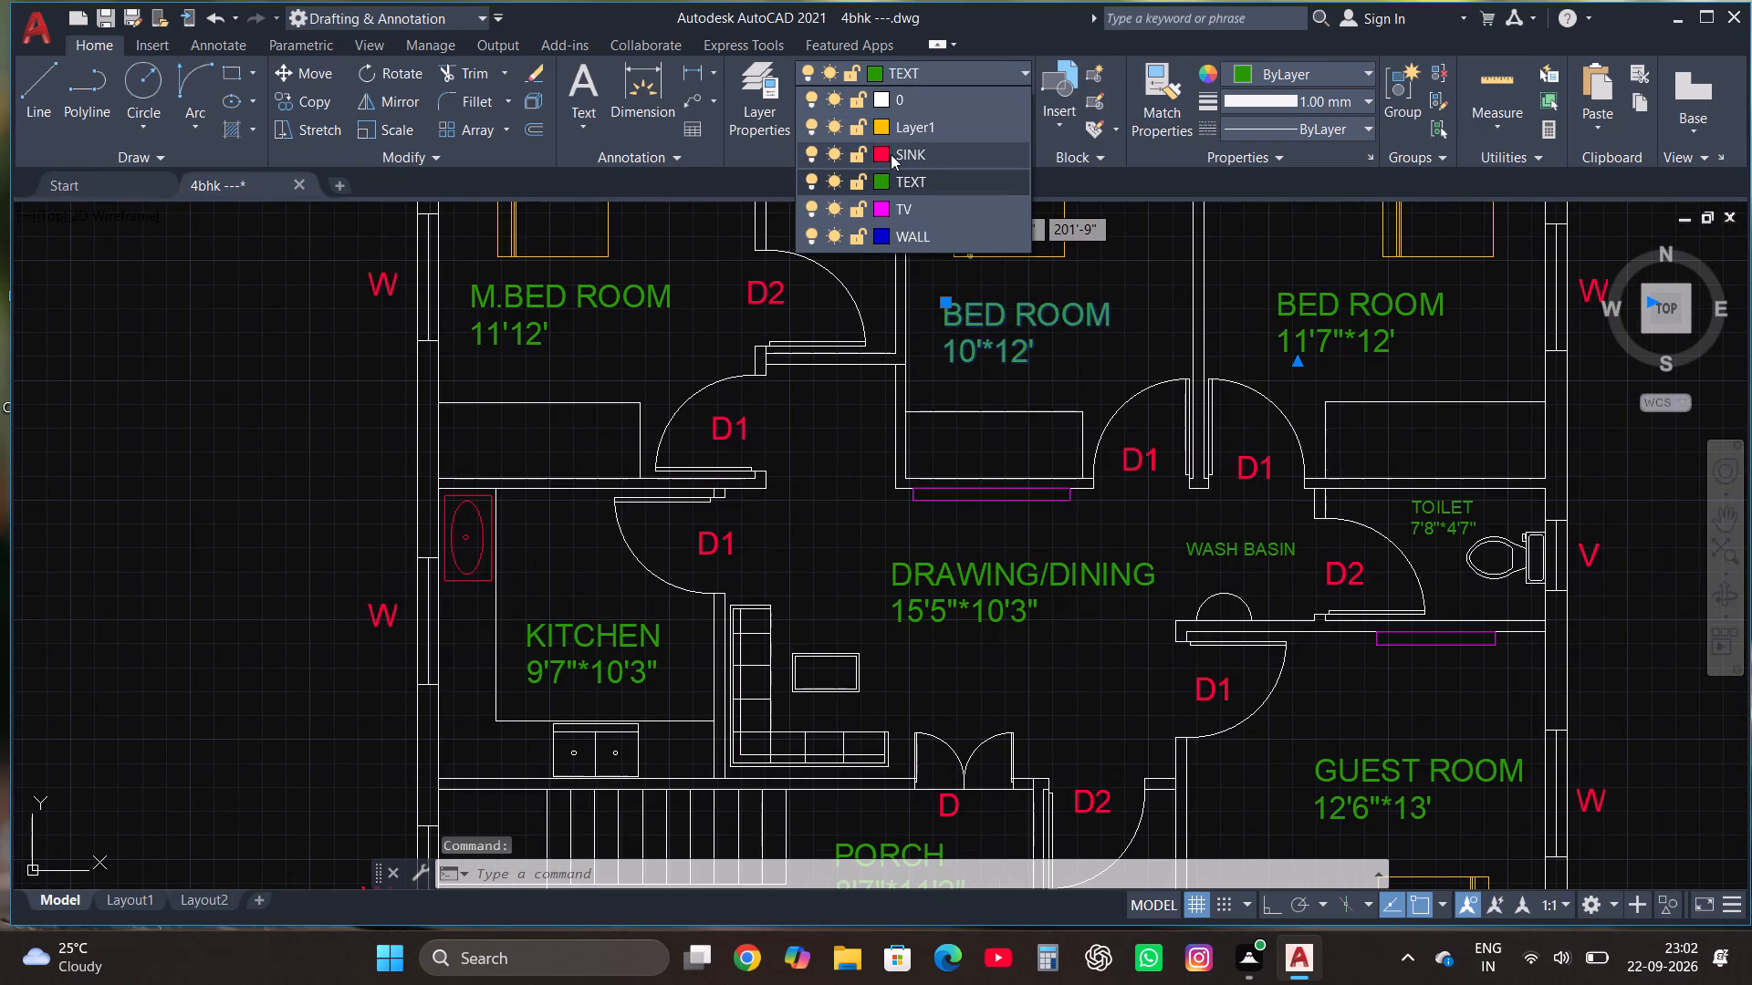
pyautogui.click(881, 178)
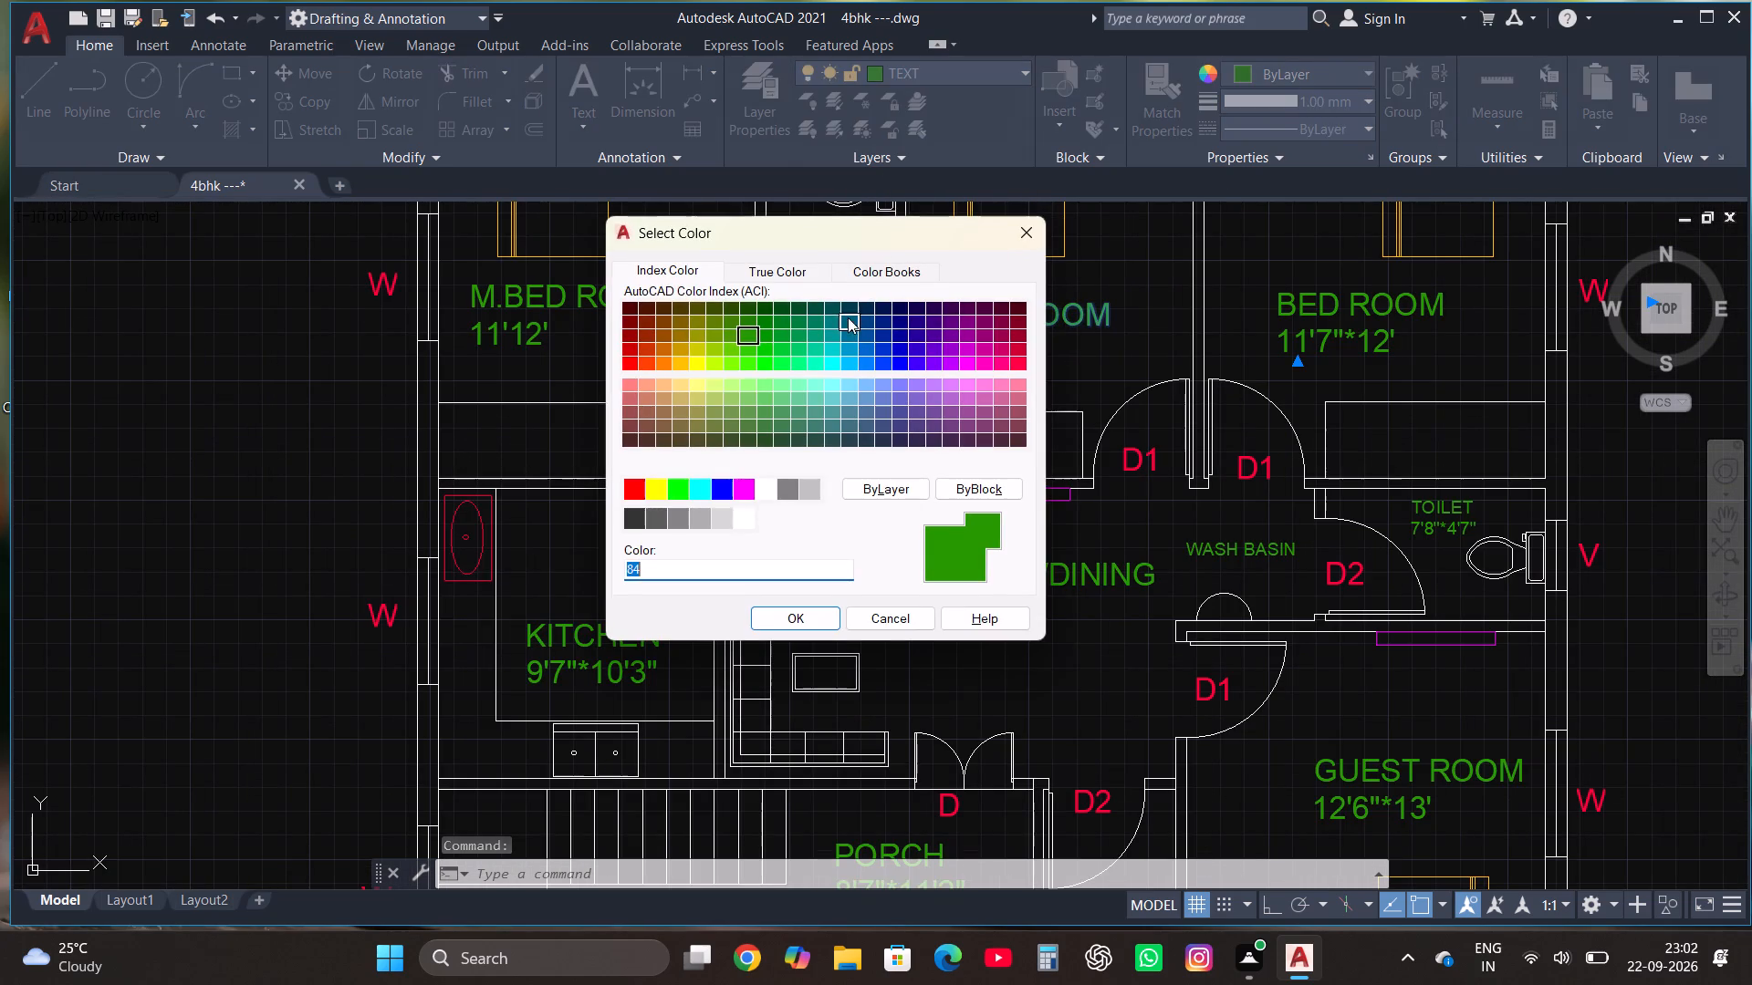
pyautogui.click(714, 365)
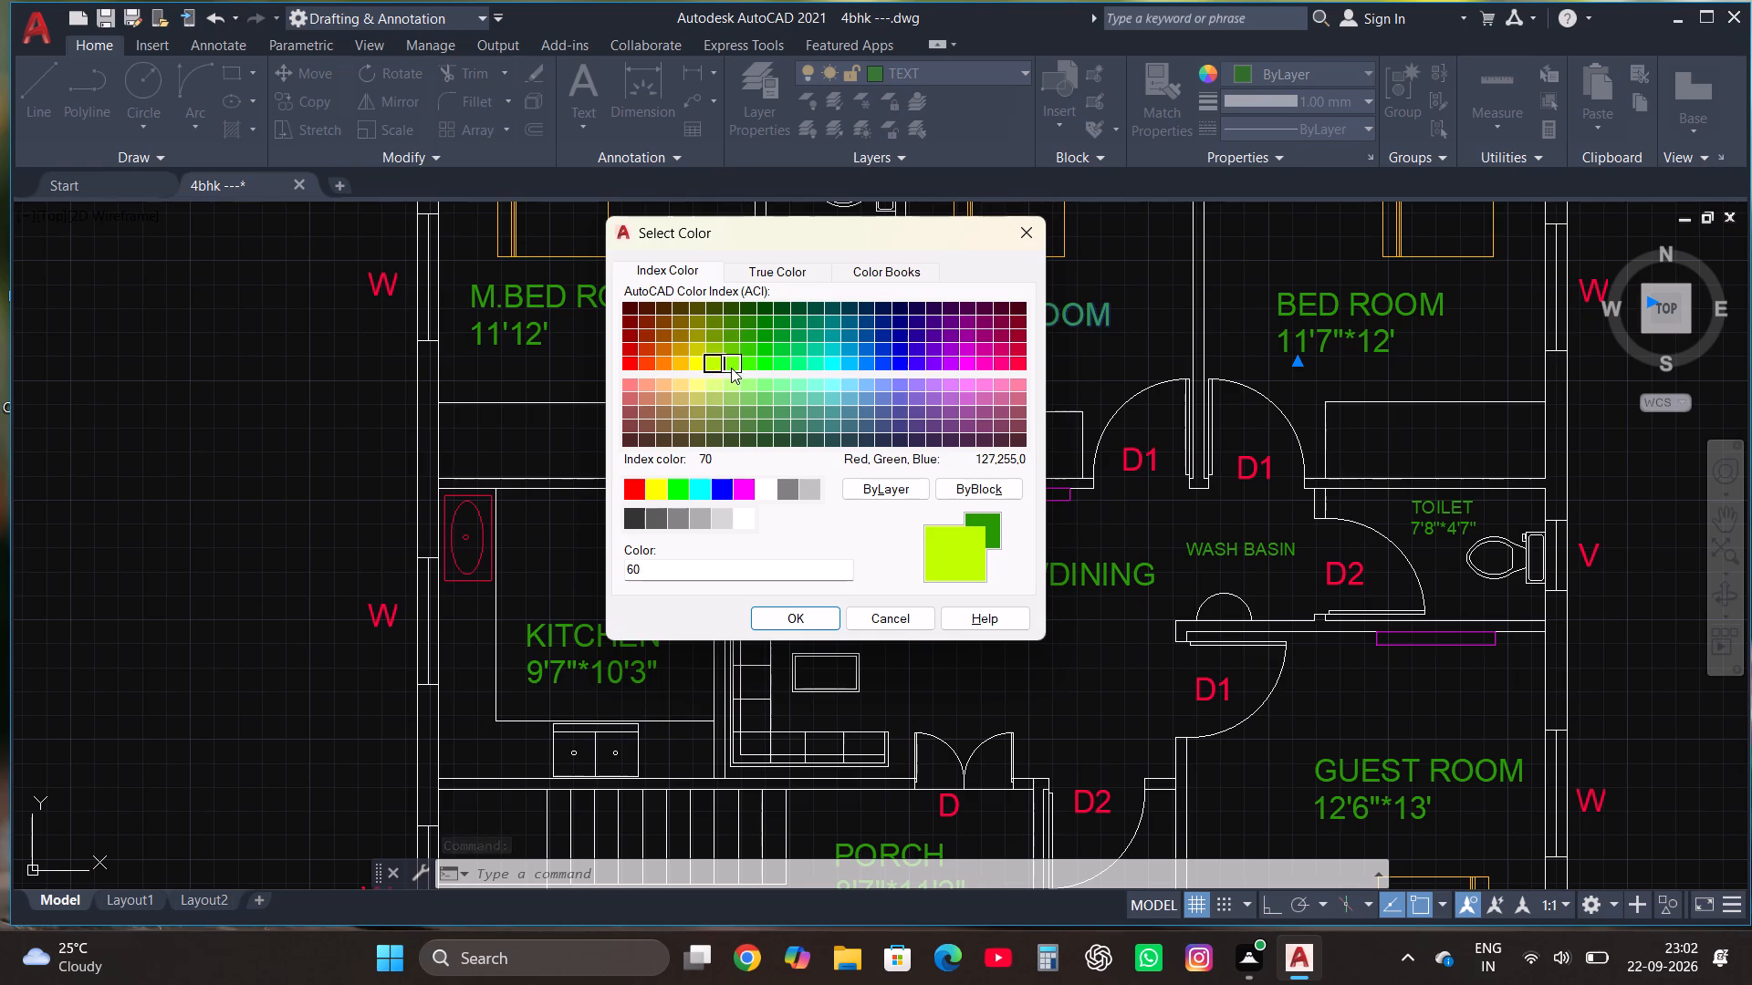
pyautogui.click(731, 368)
pyautogui.click(785, 616)
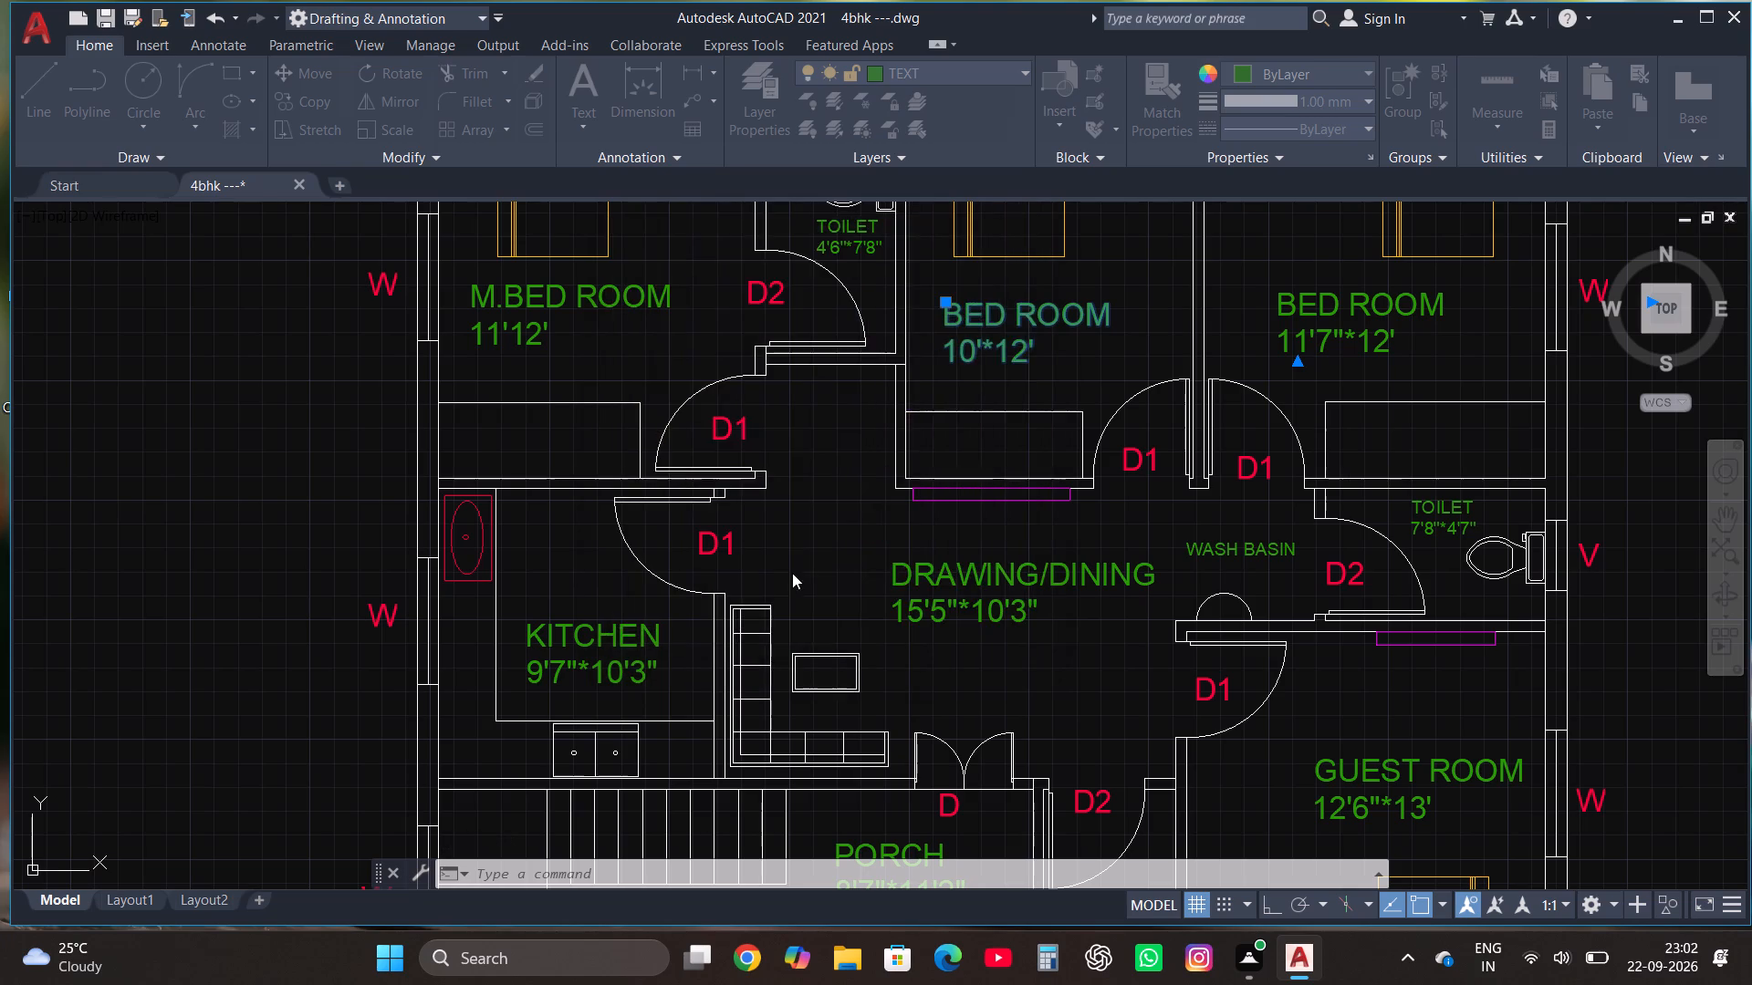
pyautogui.scroll(-2, 798, 548)
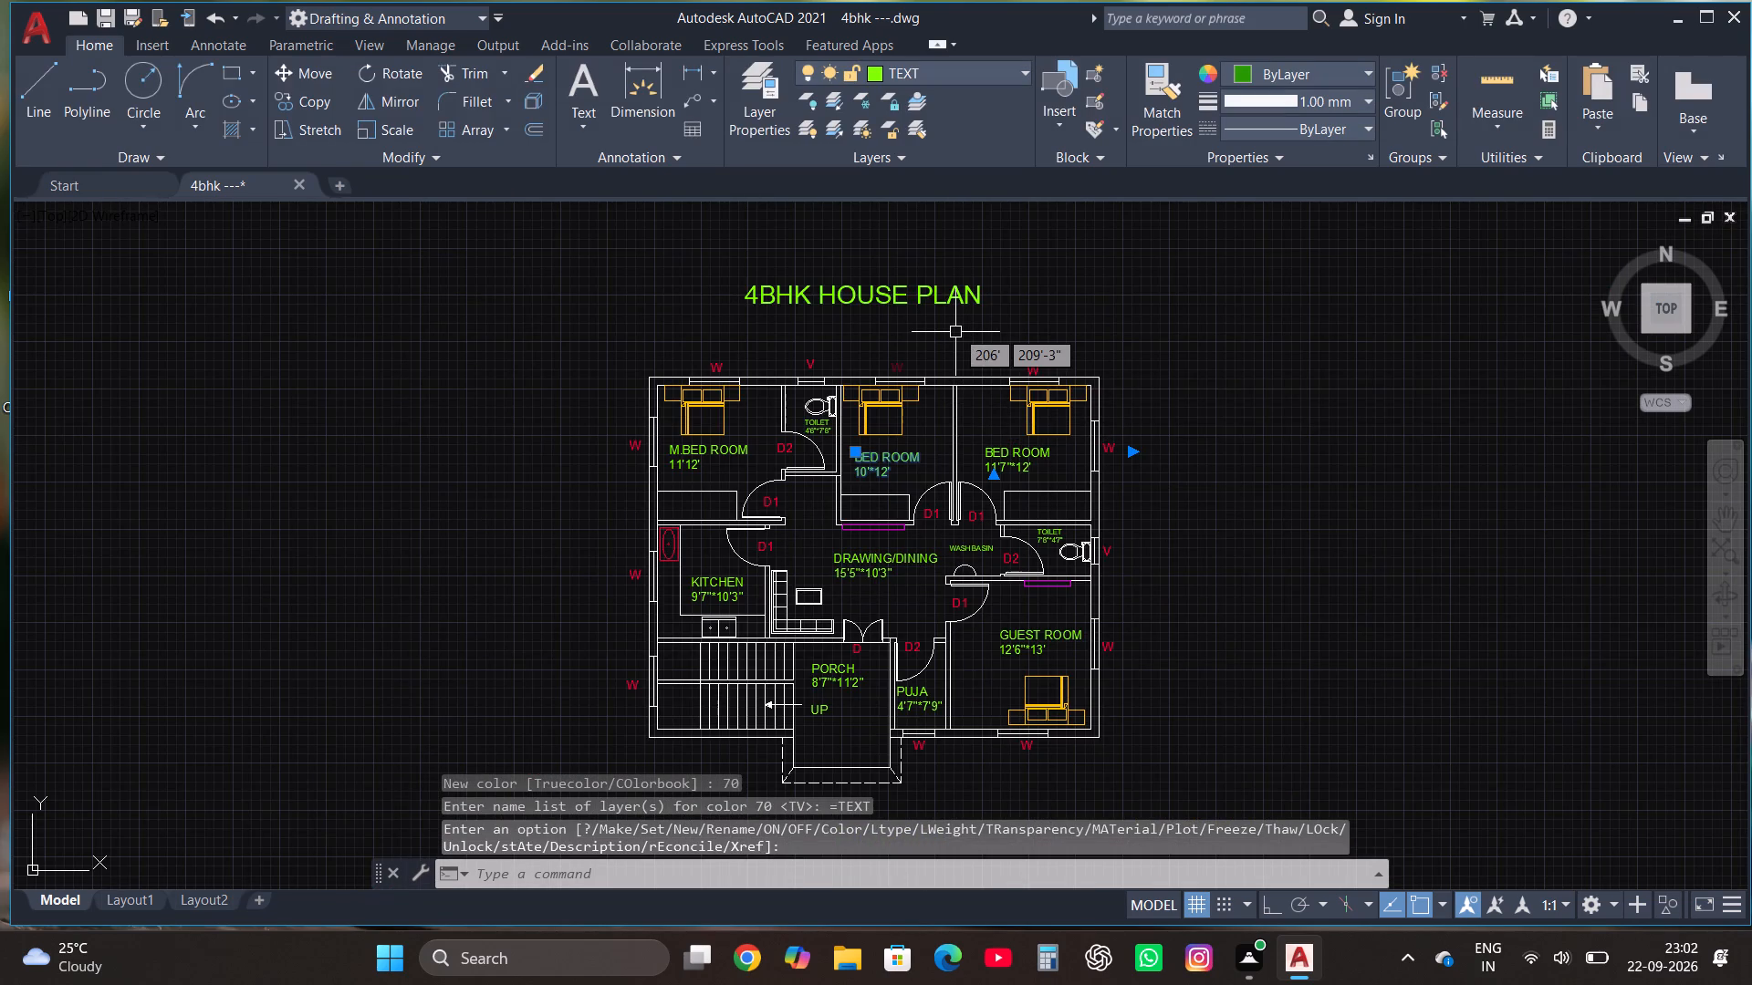
pyautogui.press('Escape')
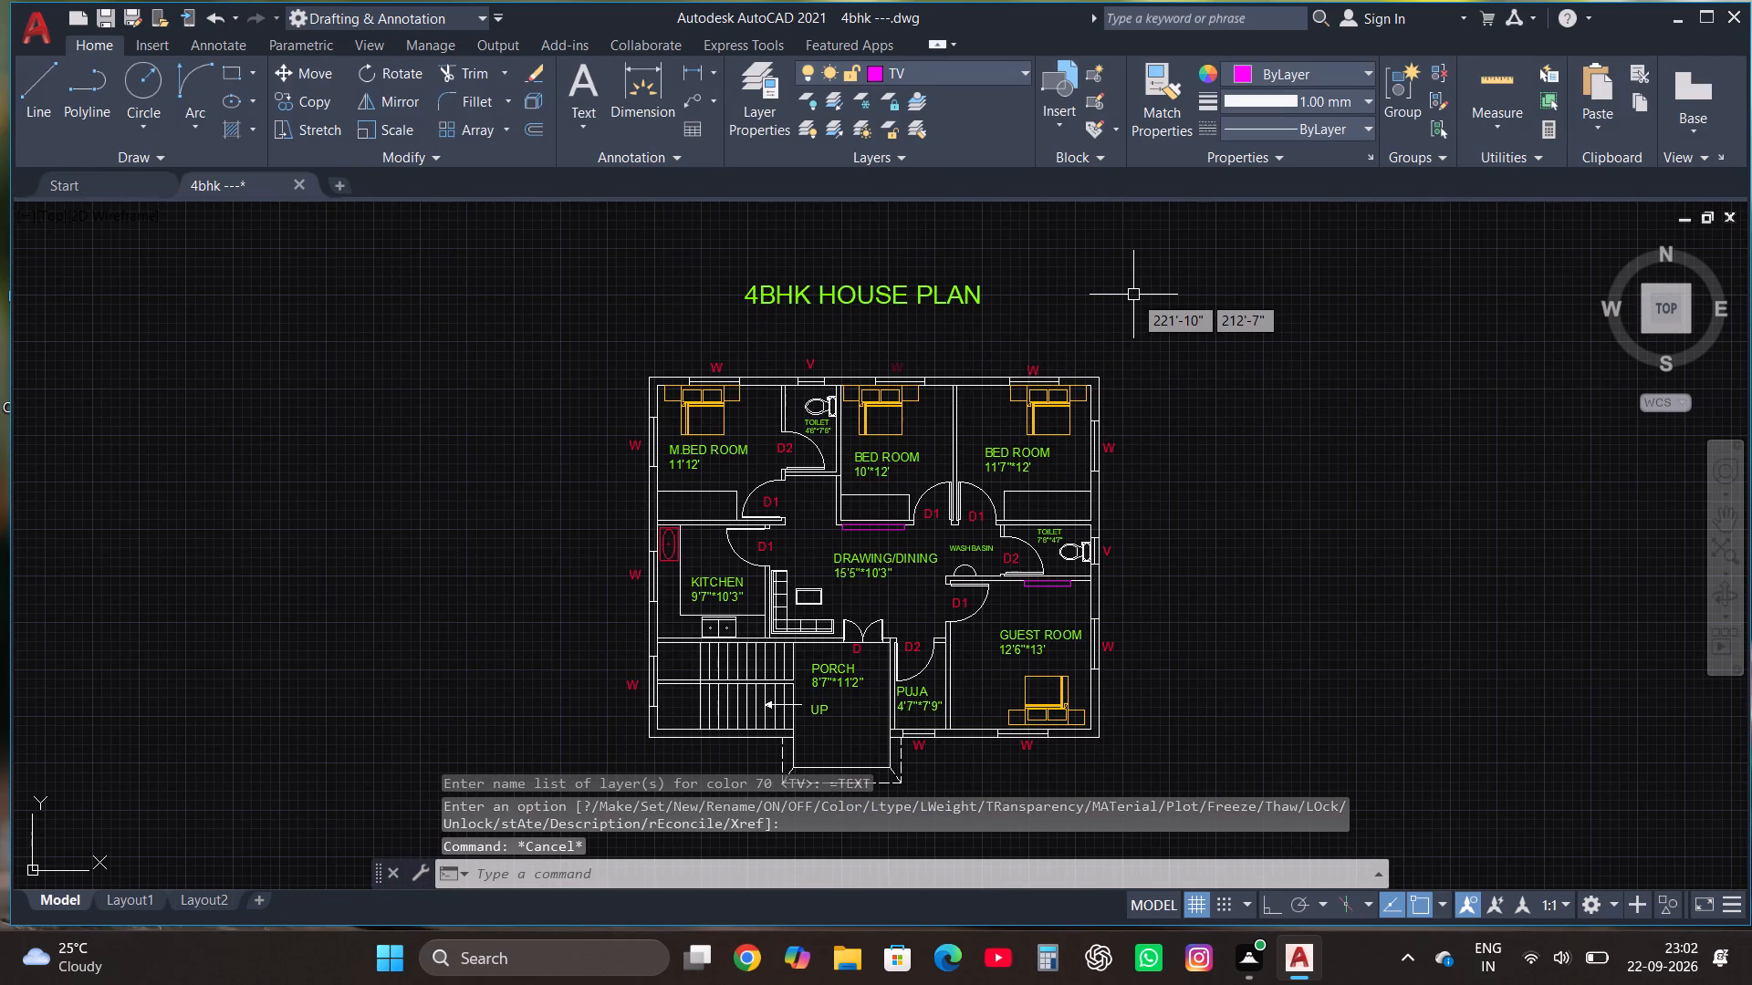
# Make WALL the current layer and solid-hatch the exterior wall segments along the GUEST ROOM's south and east sides.
pyautogui.click(969, 69)
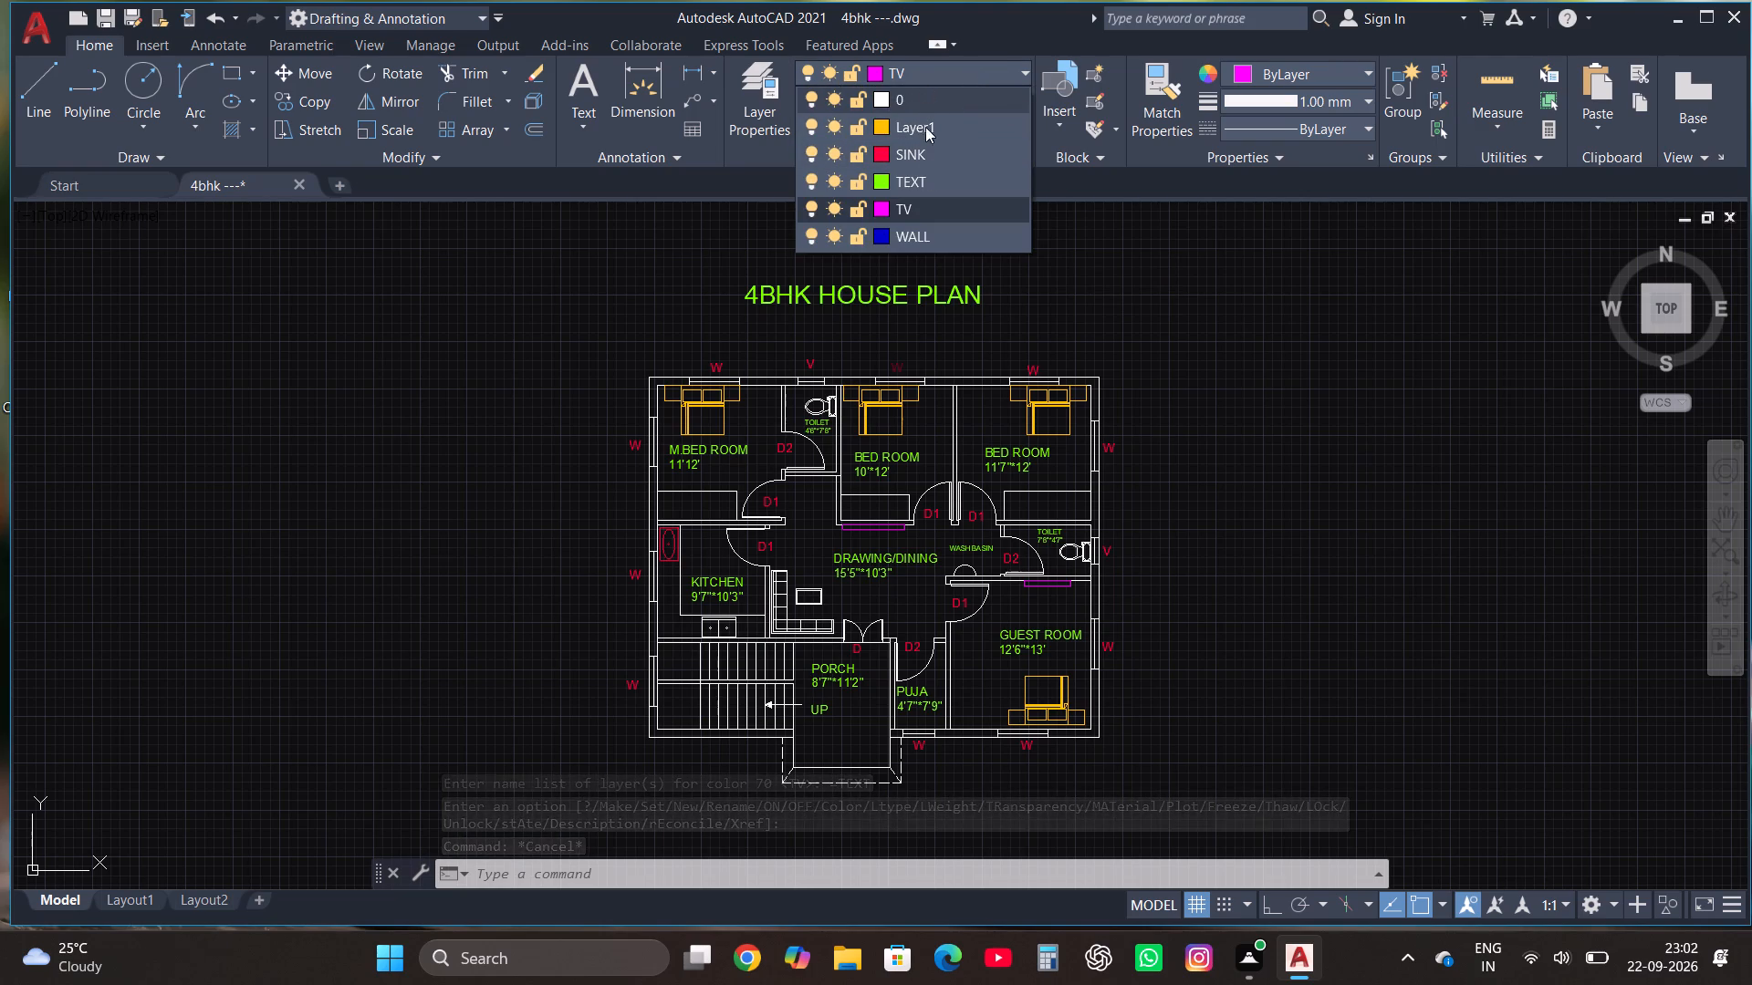
pyautogui.click(895, 238)
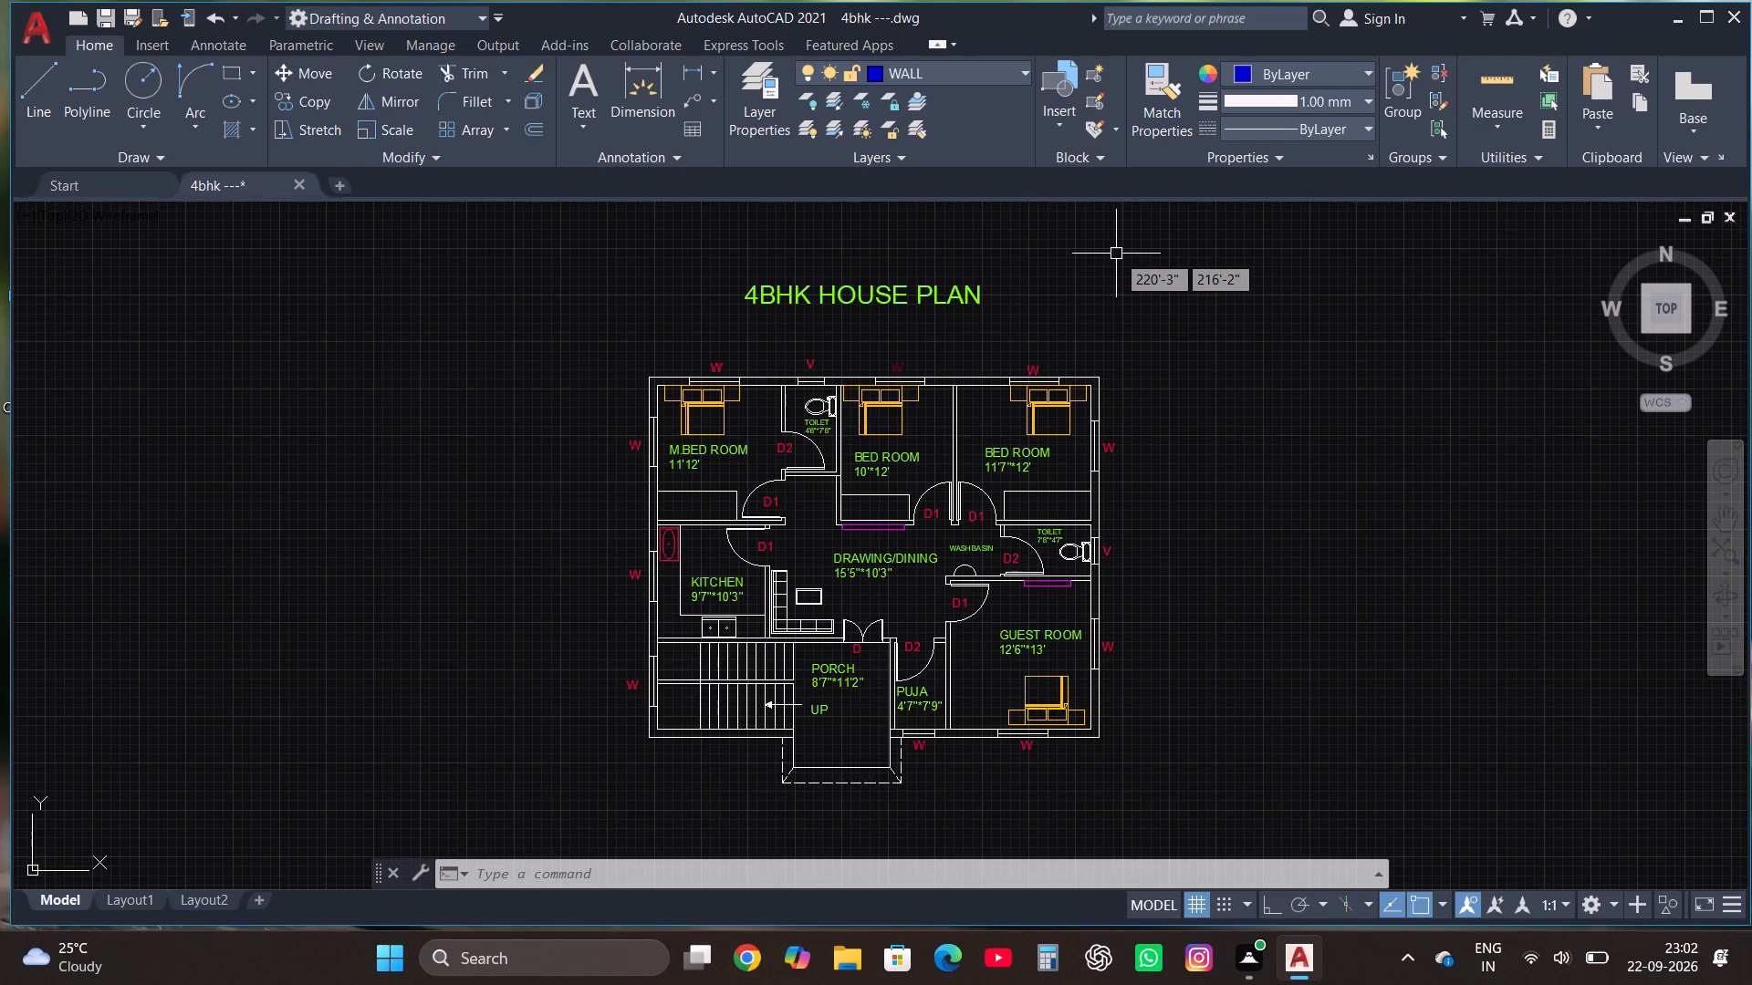
pyautogui.write('HAT')
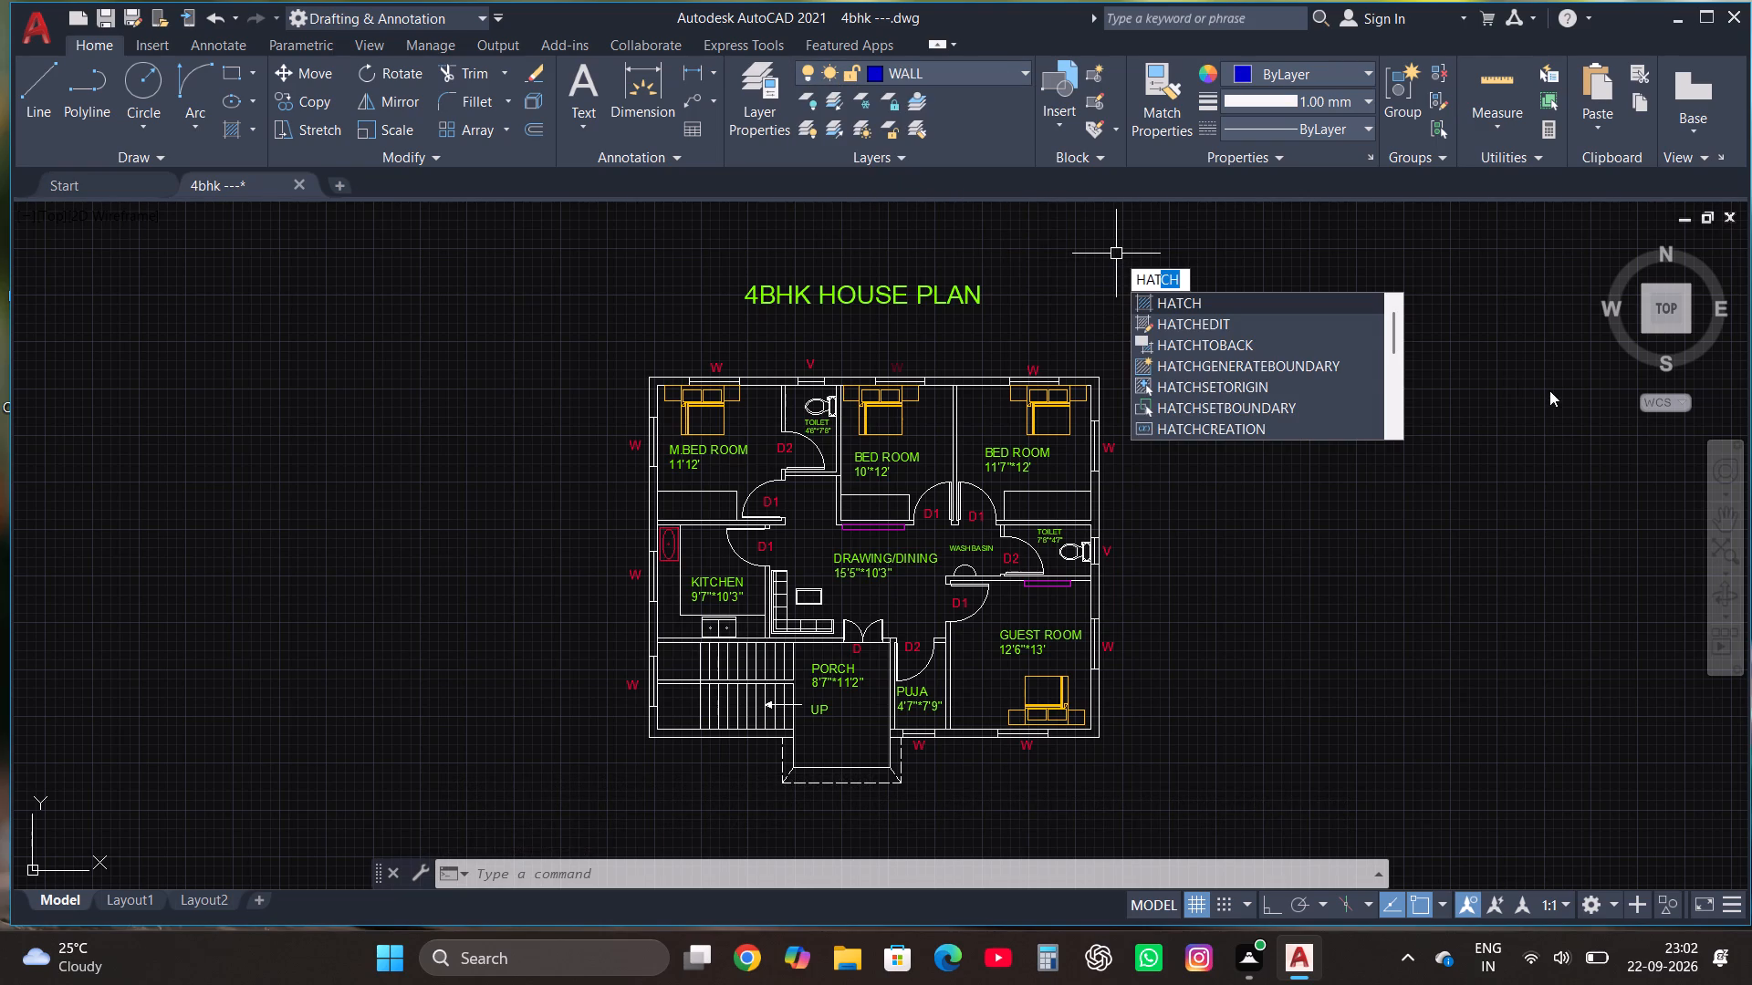
pyautogui.click(1219, 297)
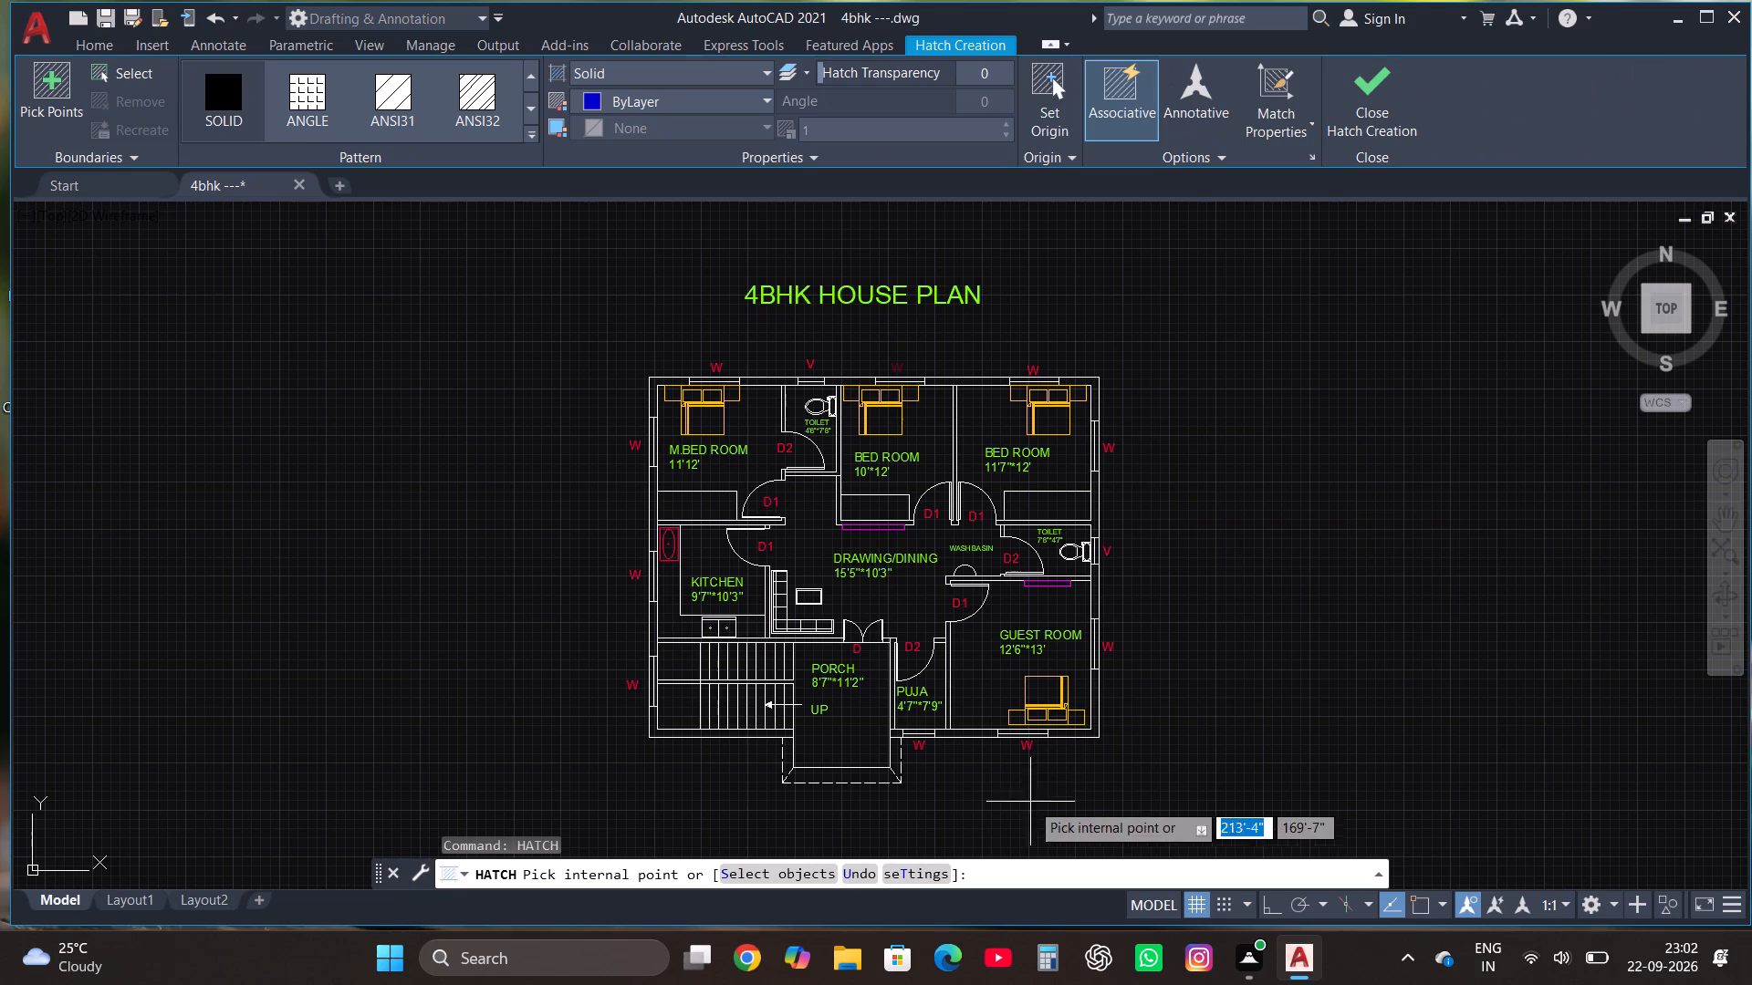
pyautogui.scroll(2, 1093, 741)
pyautogui.click(1092, 721)
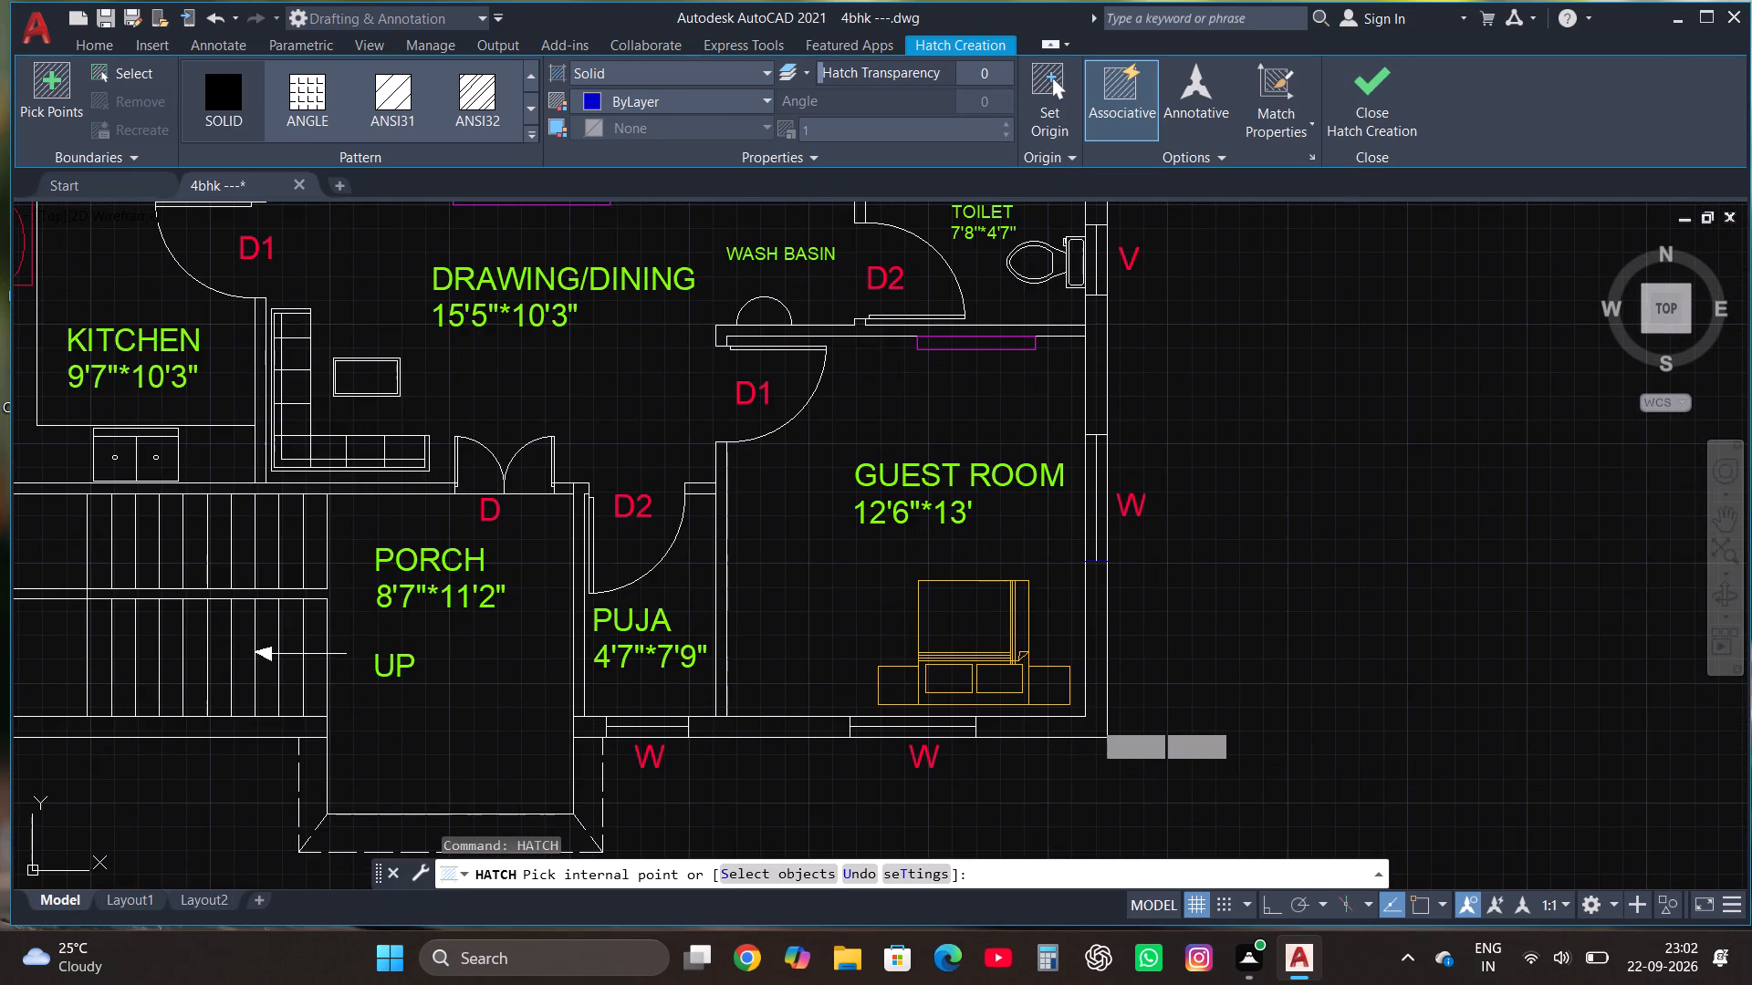
pyautogui.click(790, 729)
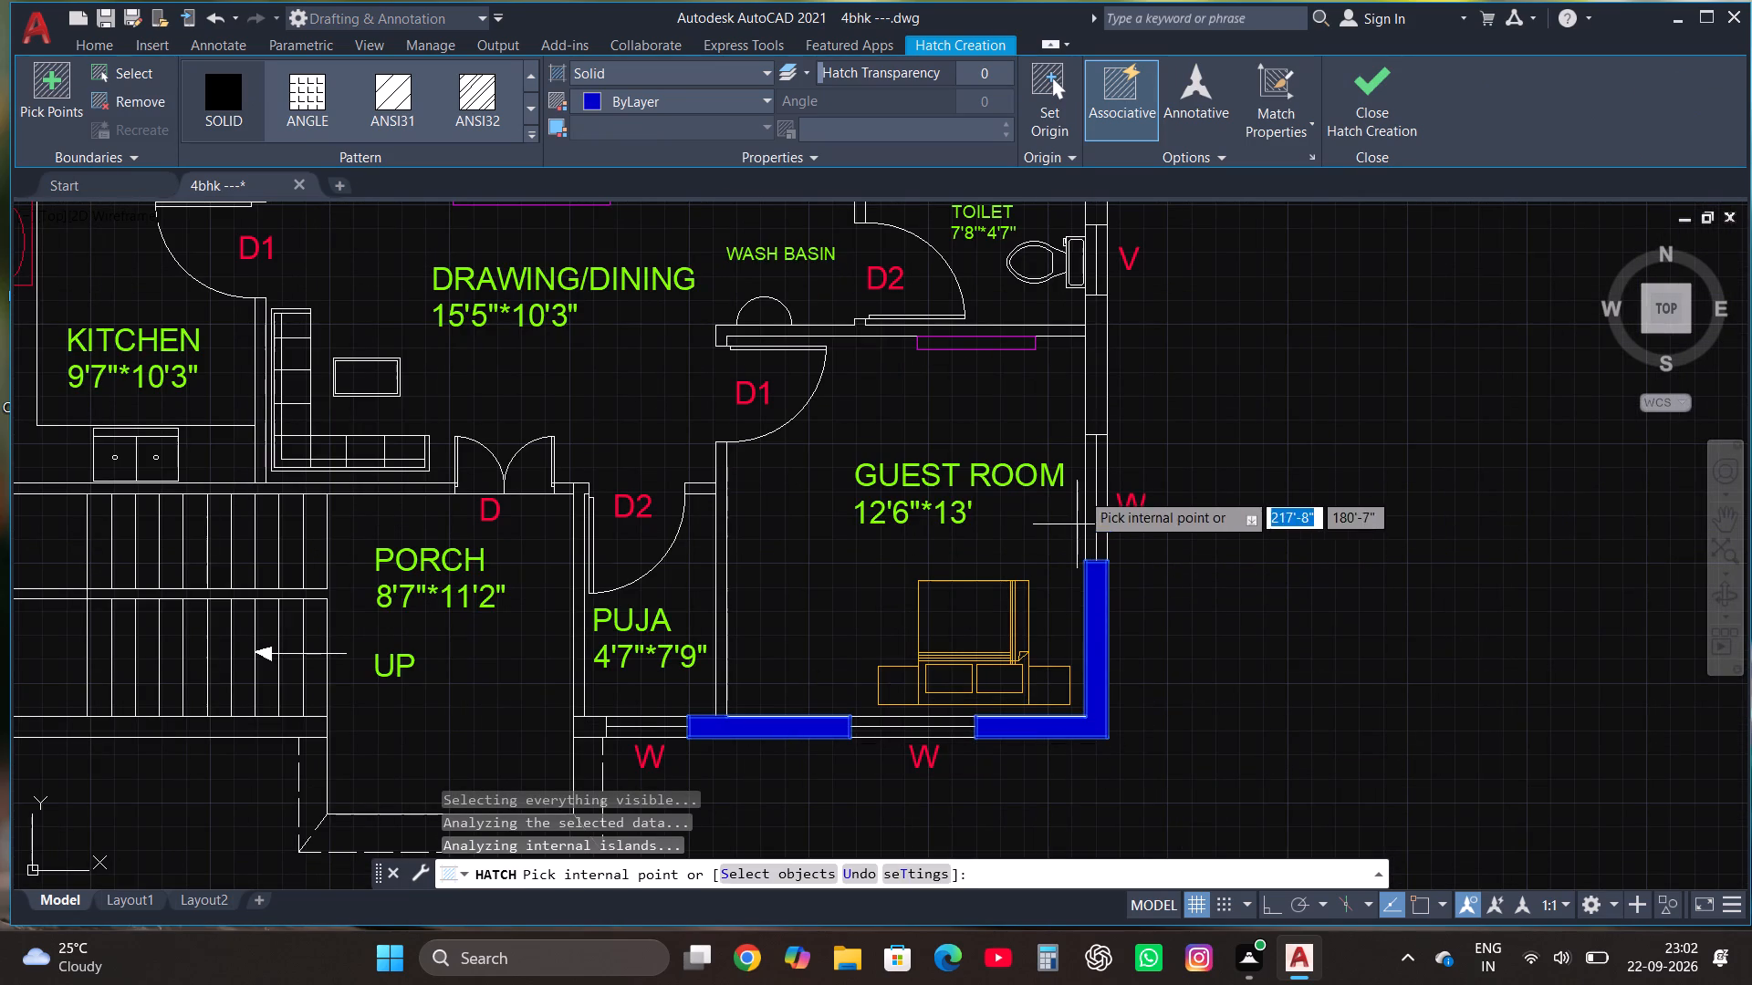
pyautogui.click(1101, 394)
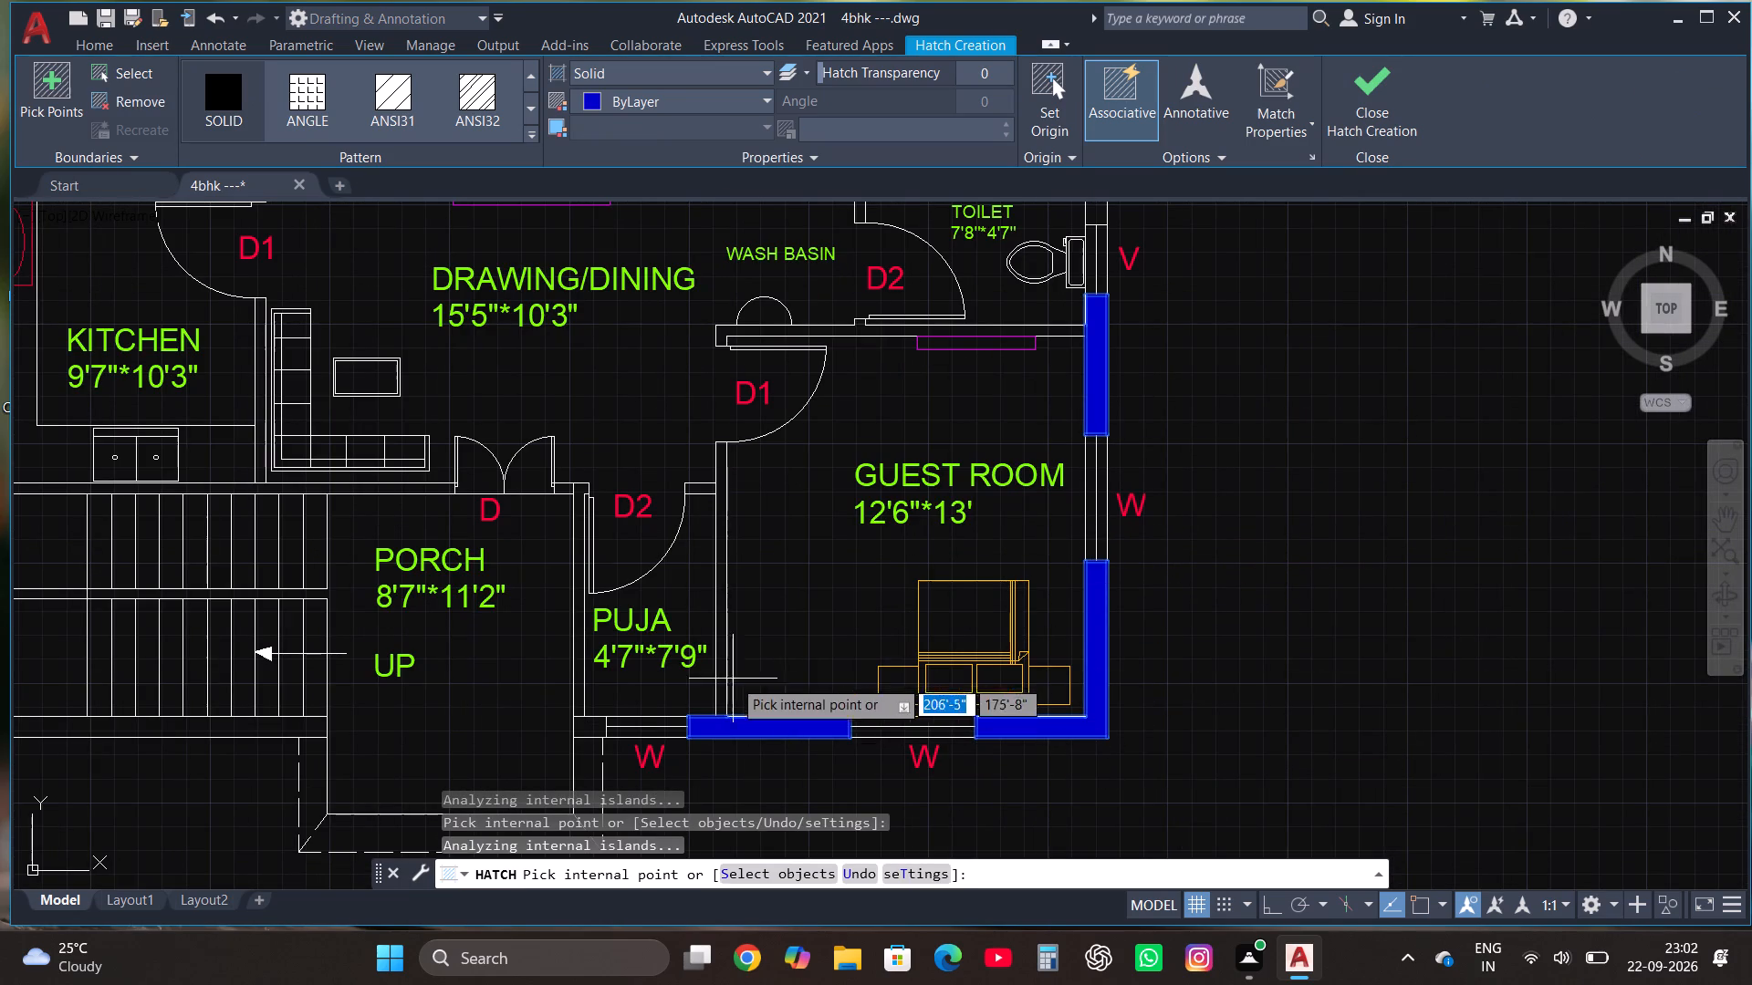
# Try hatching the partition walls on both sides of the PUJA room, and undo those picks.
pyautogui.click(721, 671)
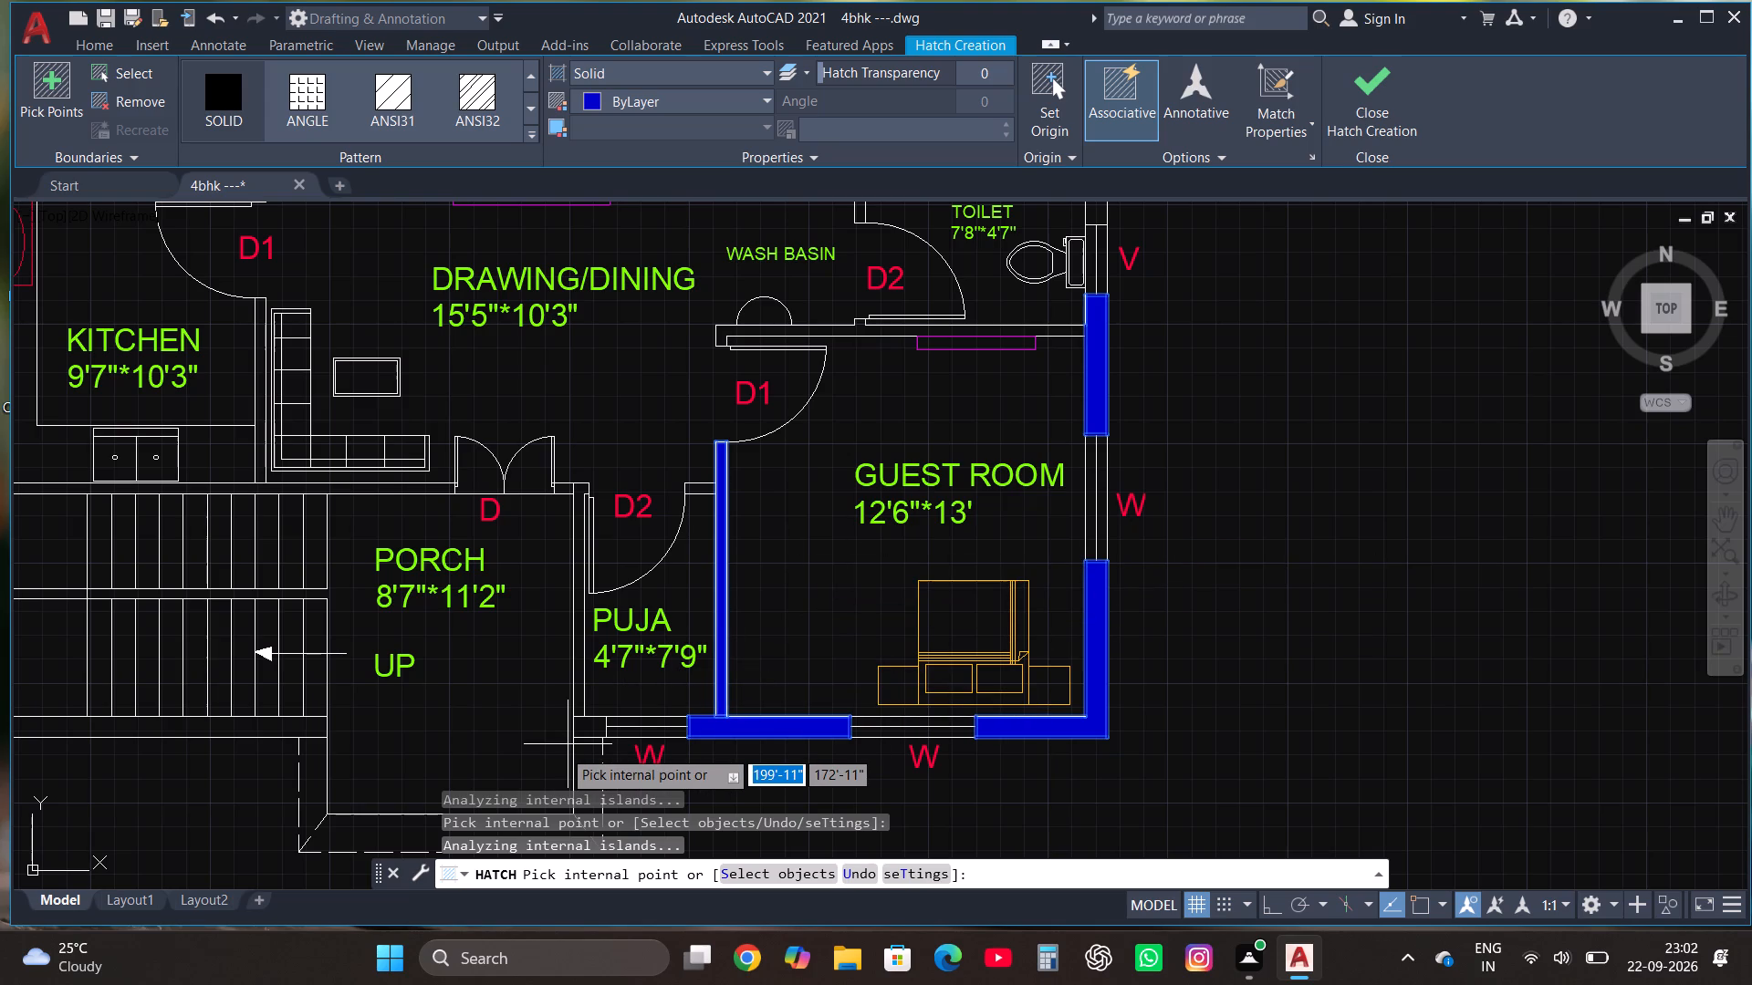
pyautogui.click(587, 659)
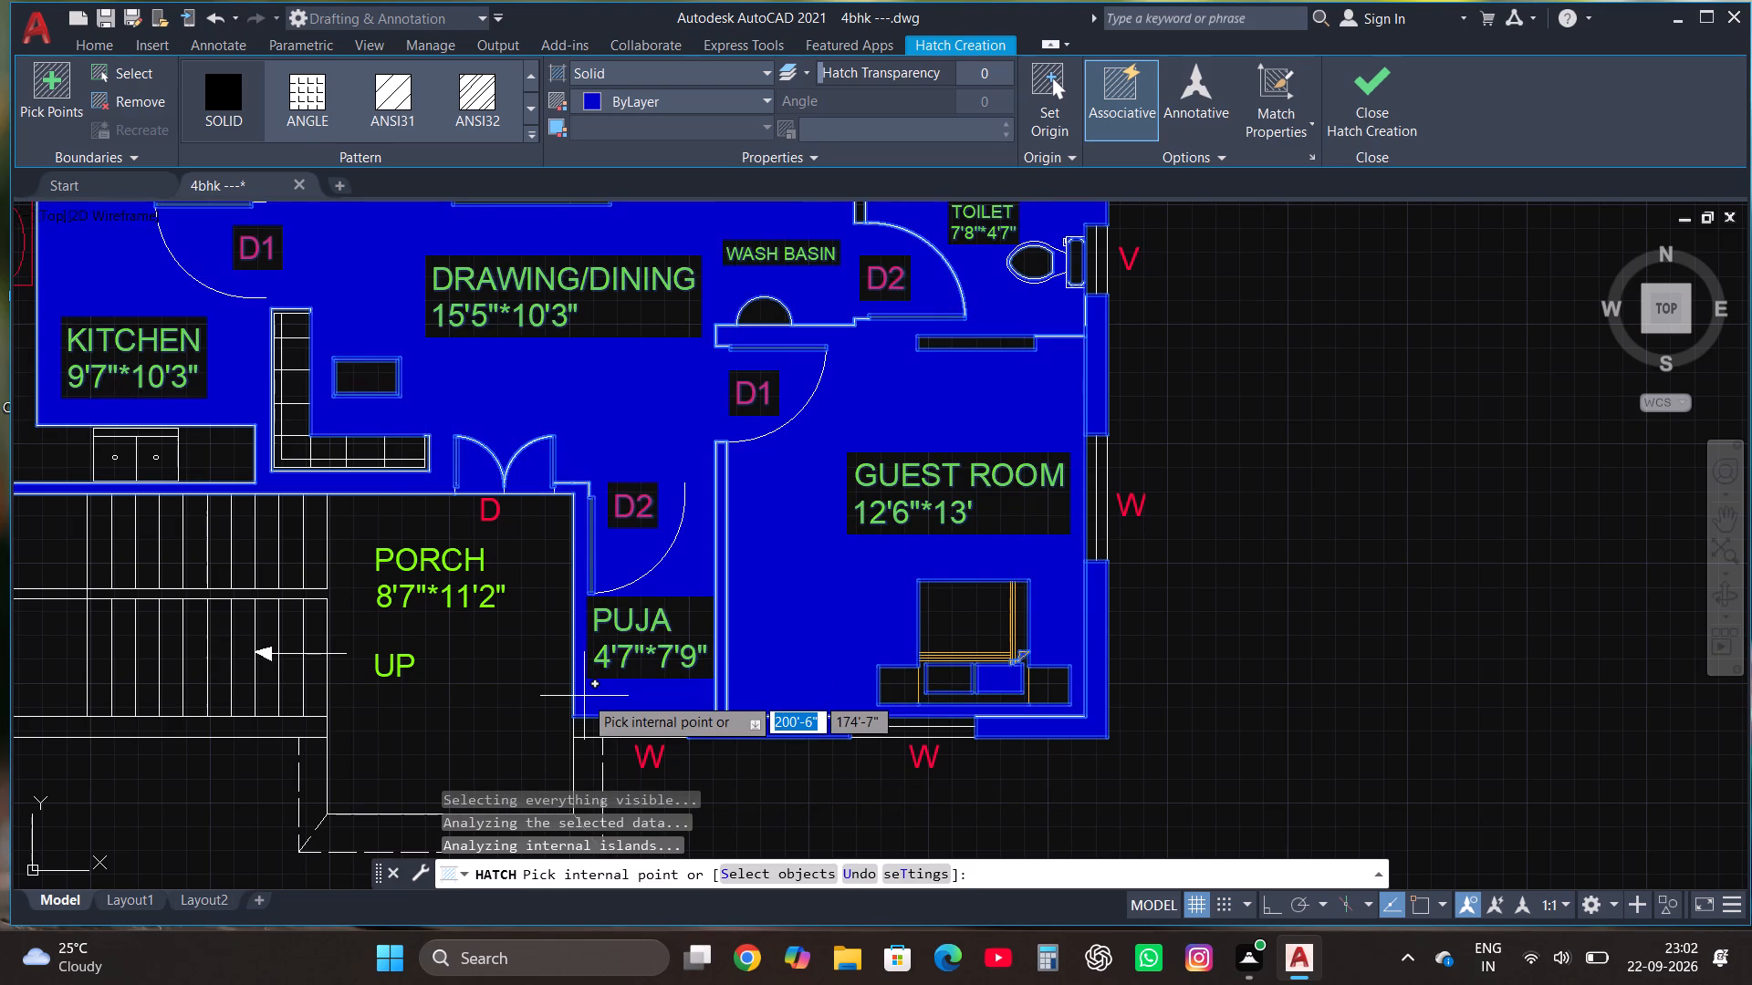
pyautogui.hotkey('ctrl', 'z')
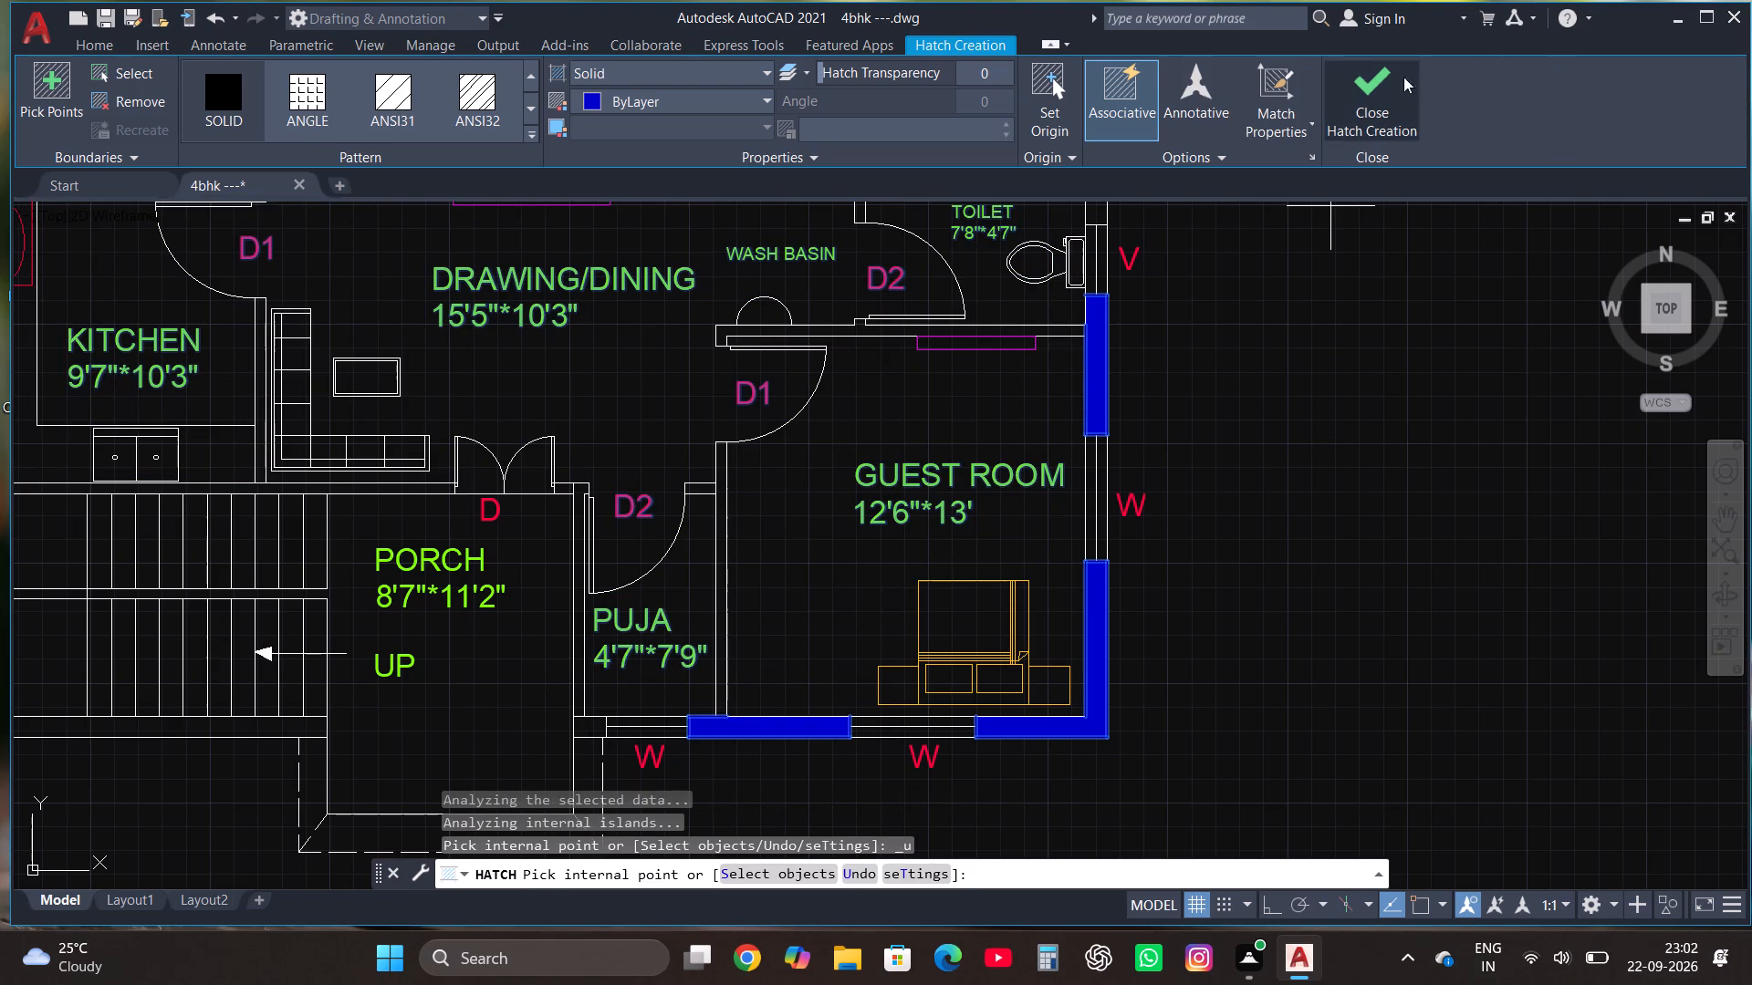
# Finish the exterior wall hatch and save the drawing.
pyautogui.click(1375, 87)
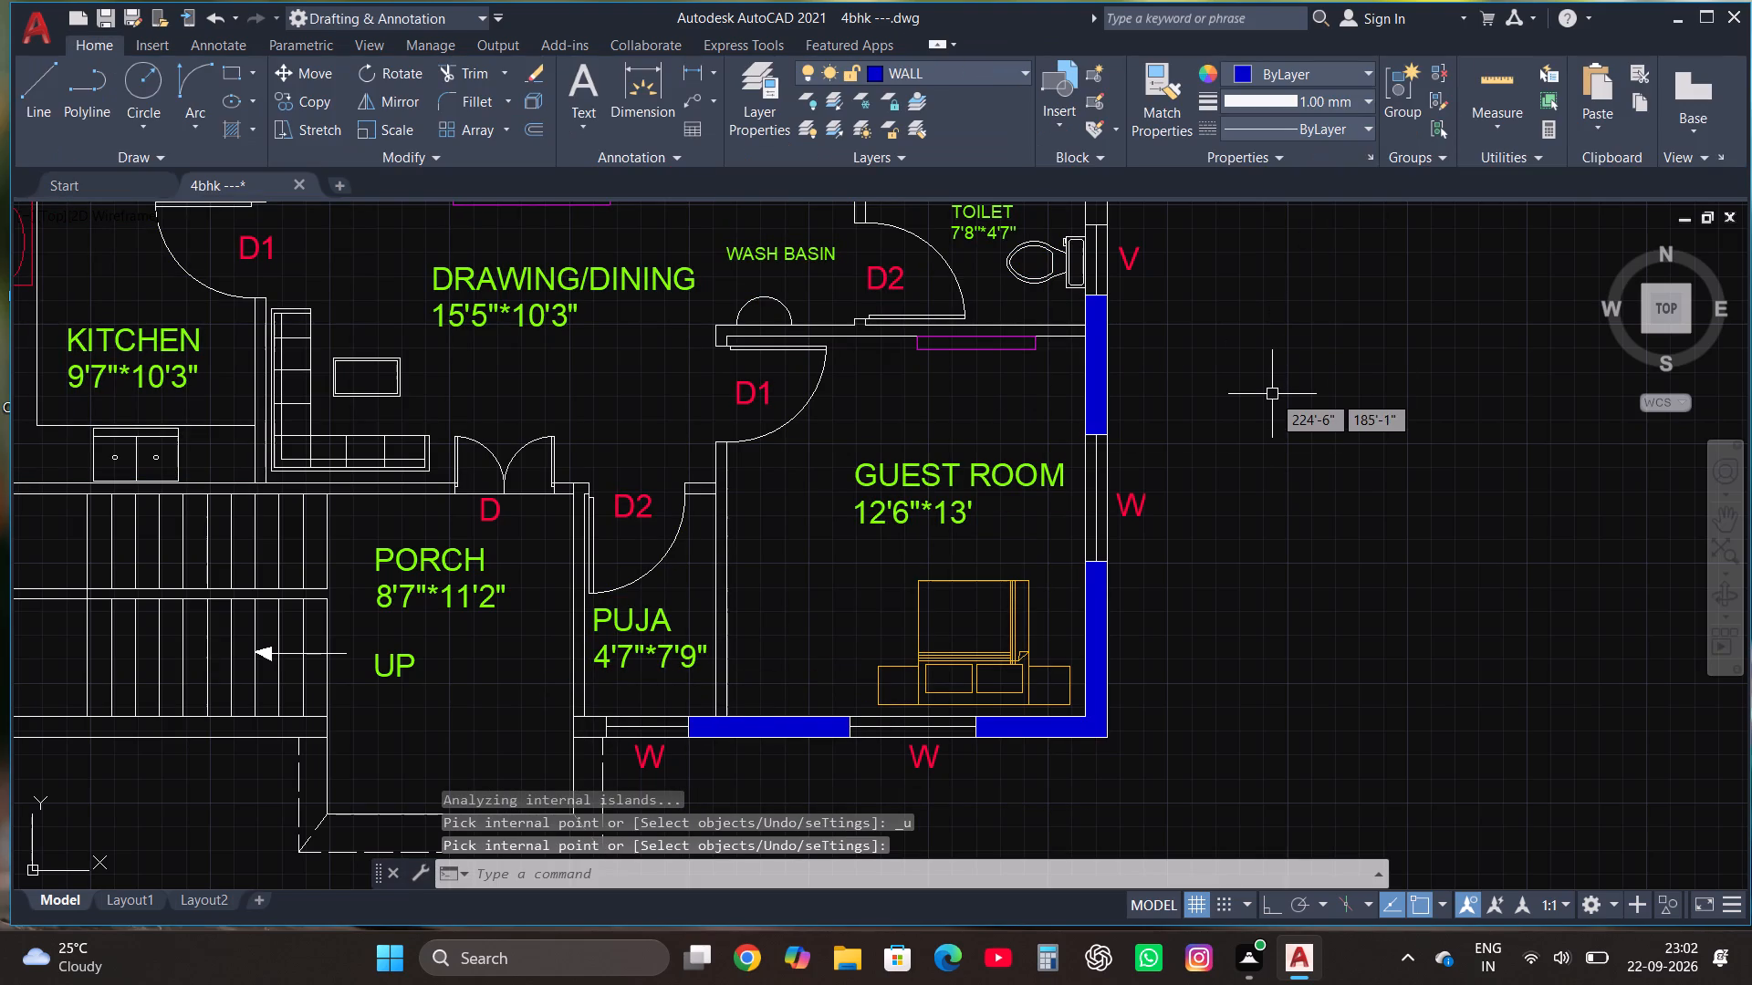
pyautogui.hotkey('ctrl', 's')
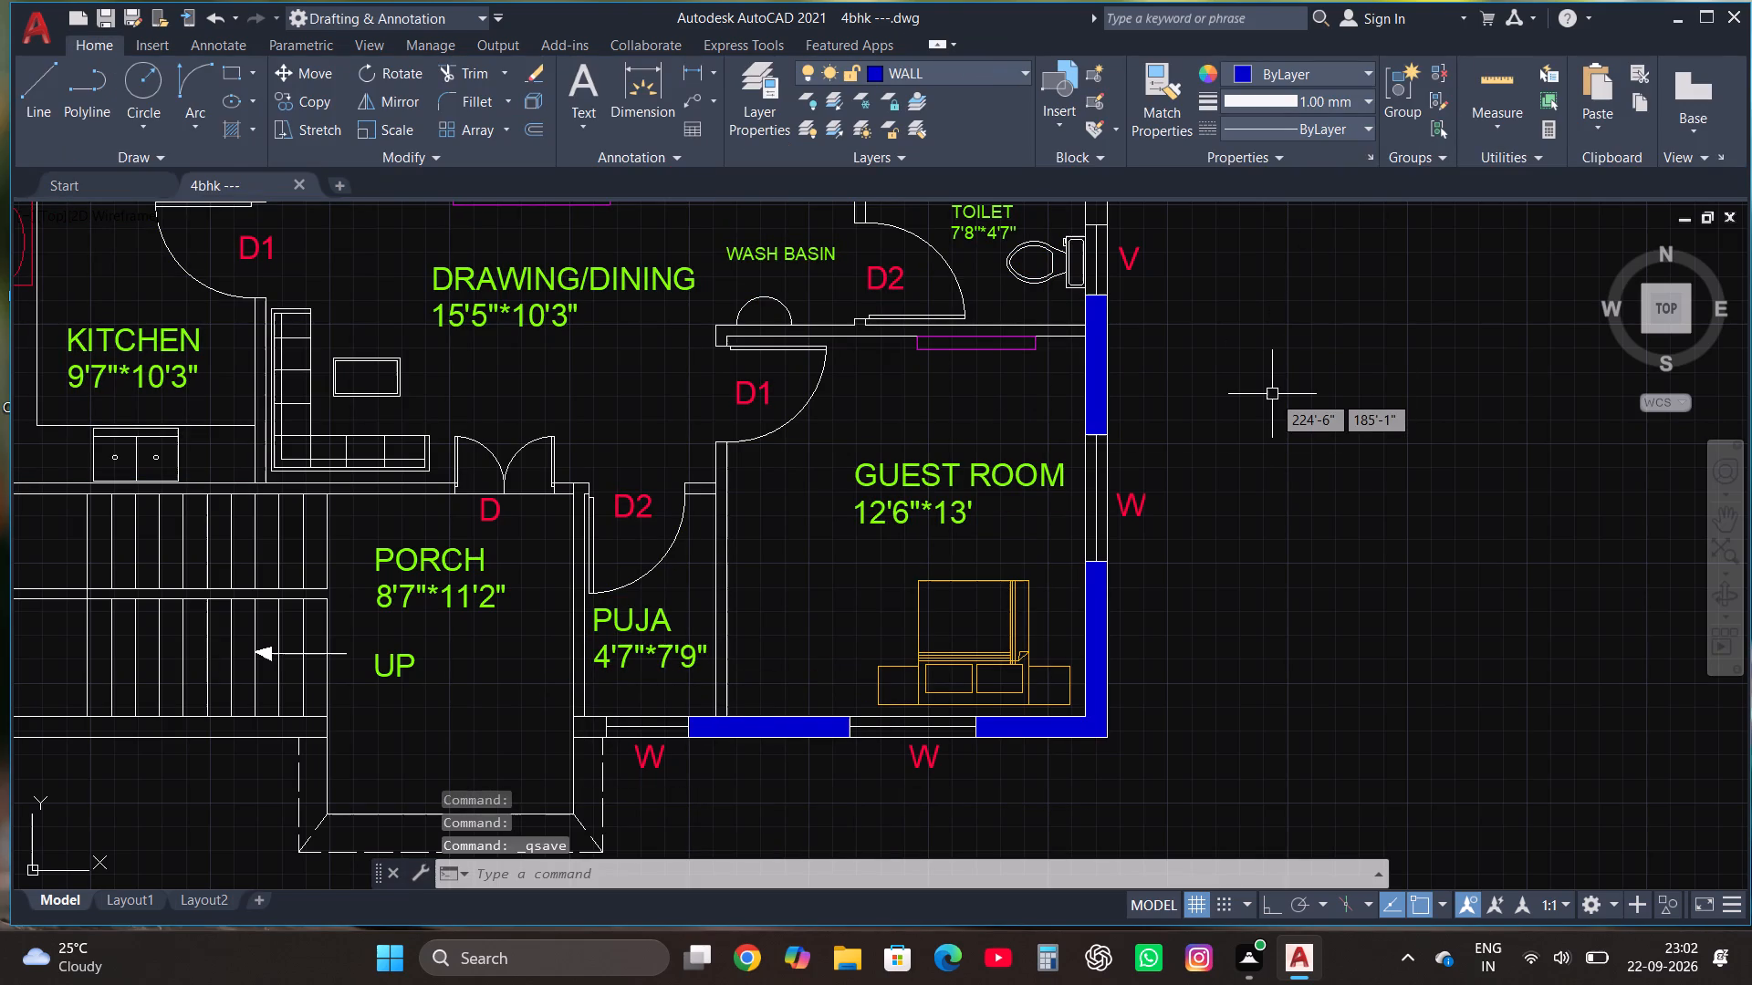
# Solid-hatch the partition walls on both sides of the PUJA room and the short wall pieces beside doors D and D2.
pyautogui.write('HA')
pyautogui.click(912, 474)
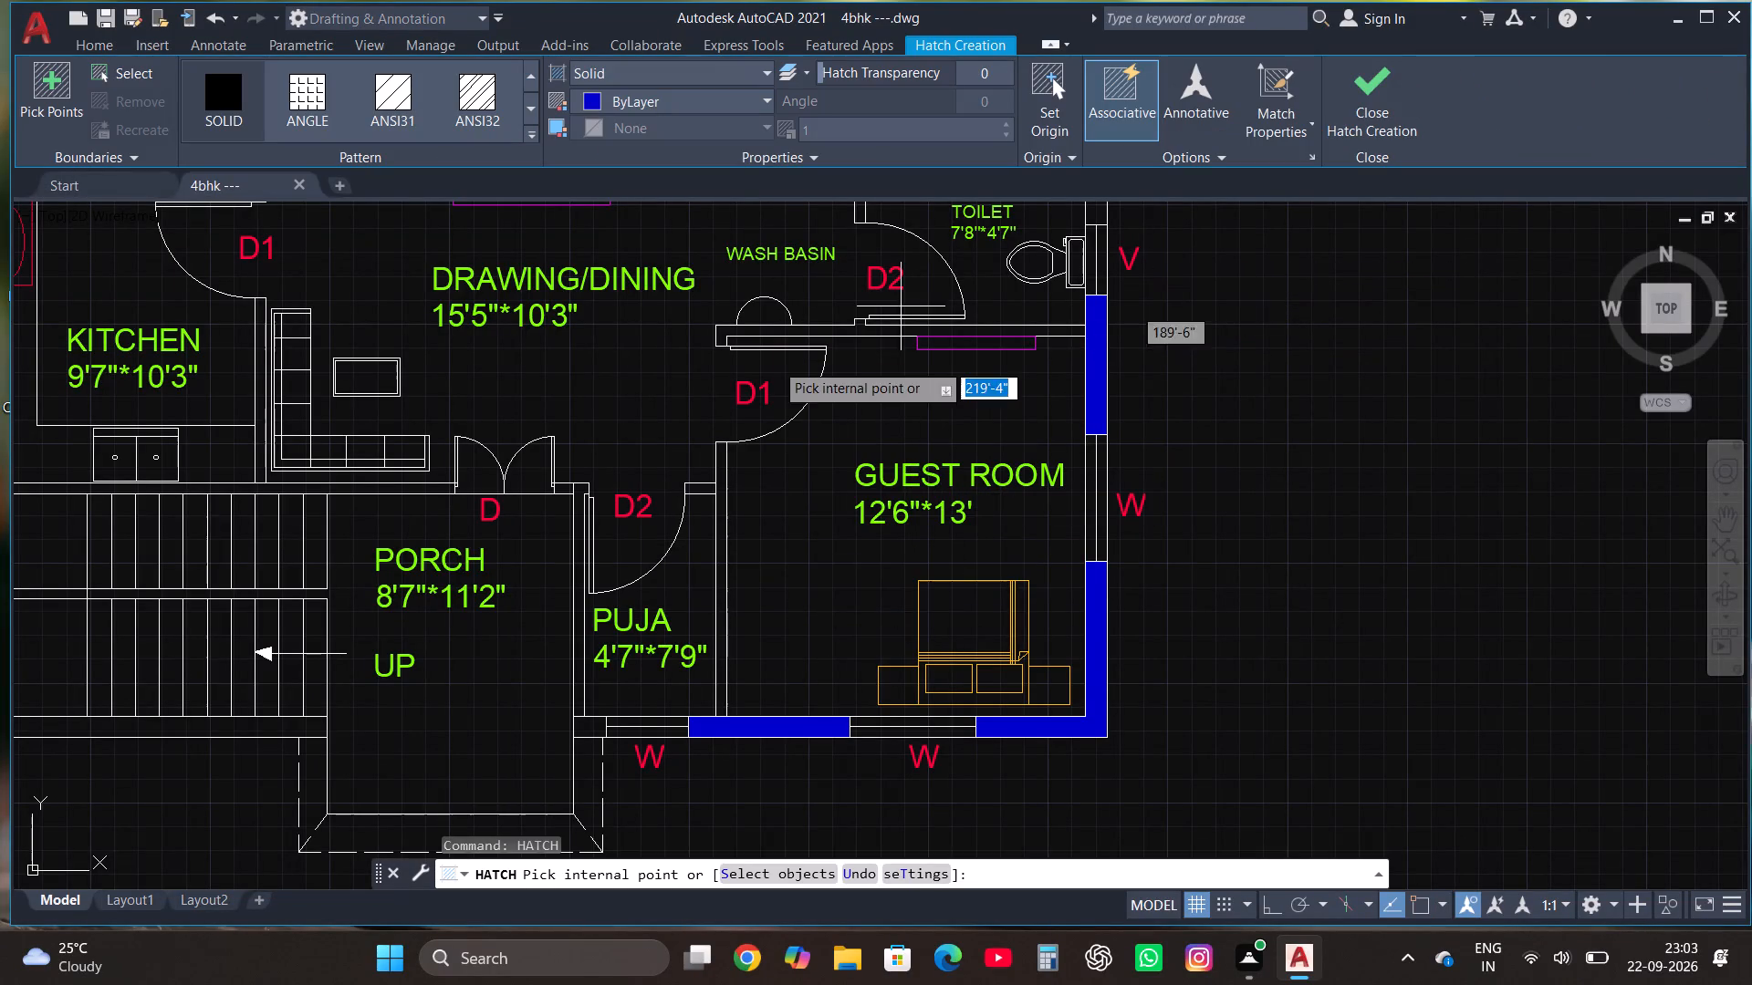
pyautogui.scroll(2, 558, 630)
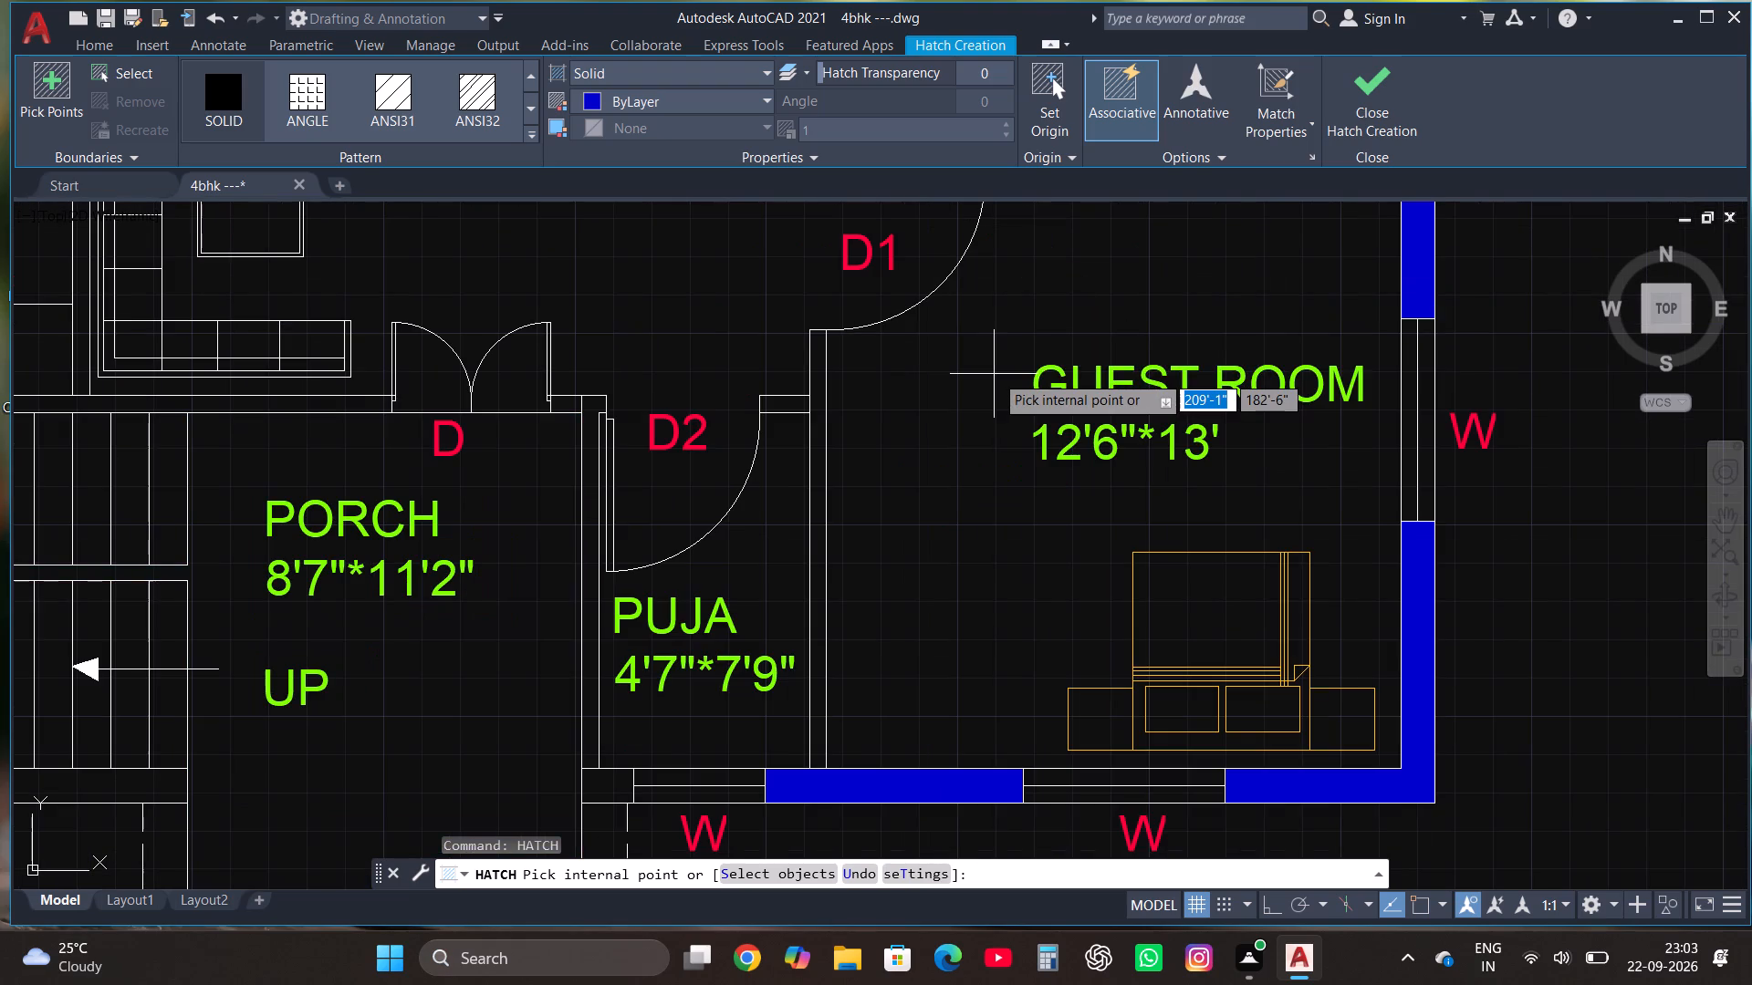
pyautogui.click(589, 658)
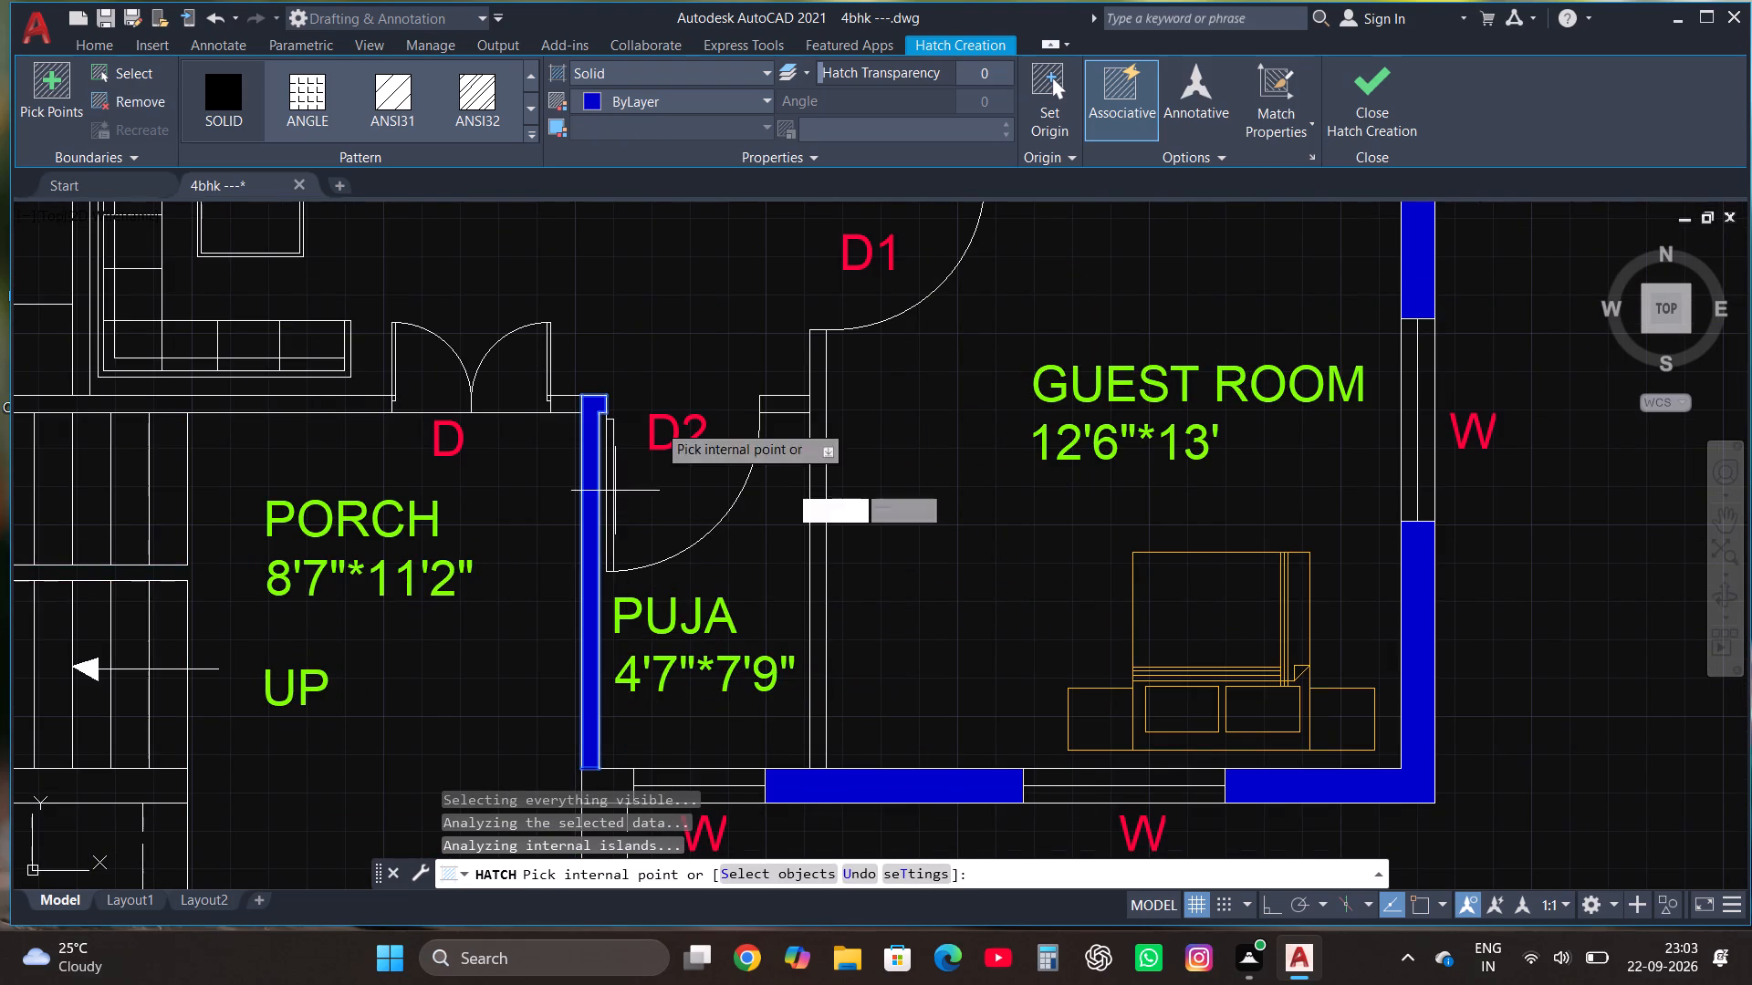
pyautogui.click(819, 480)
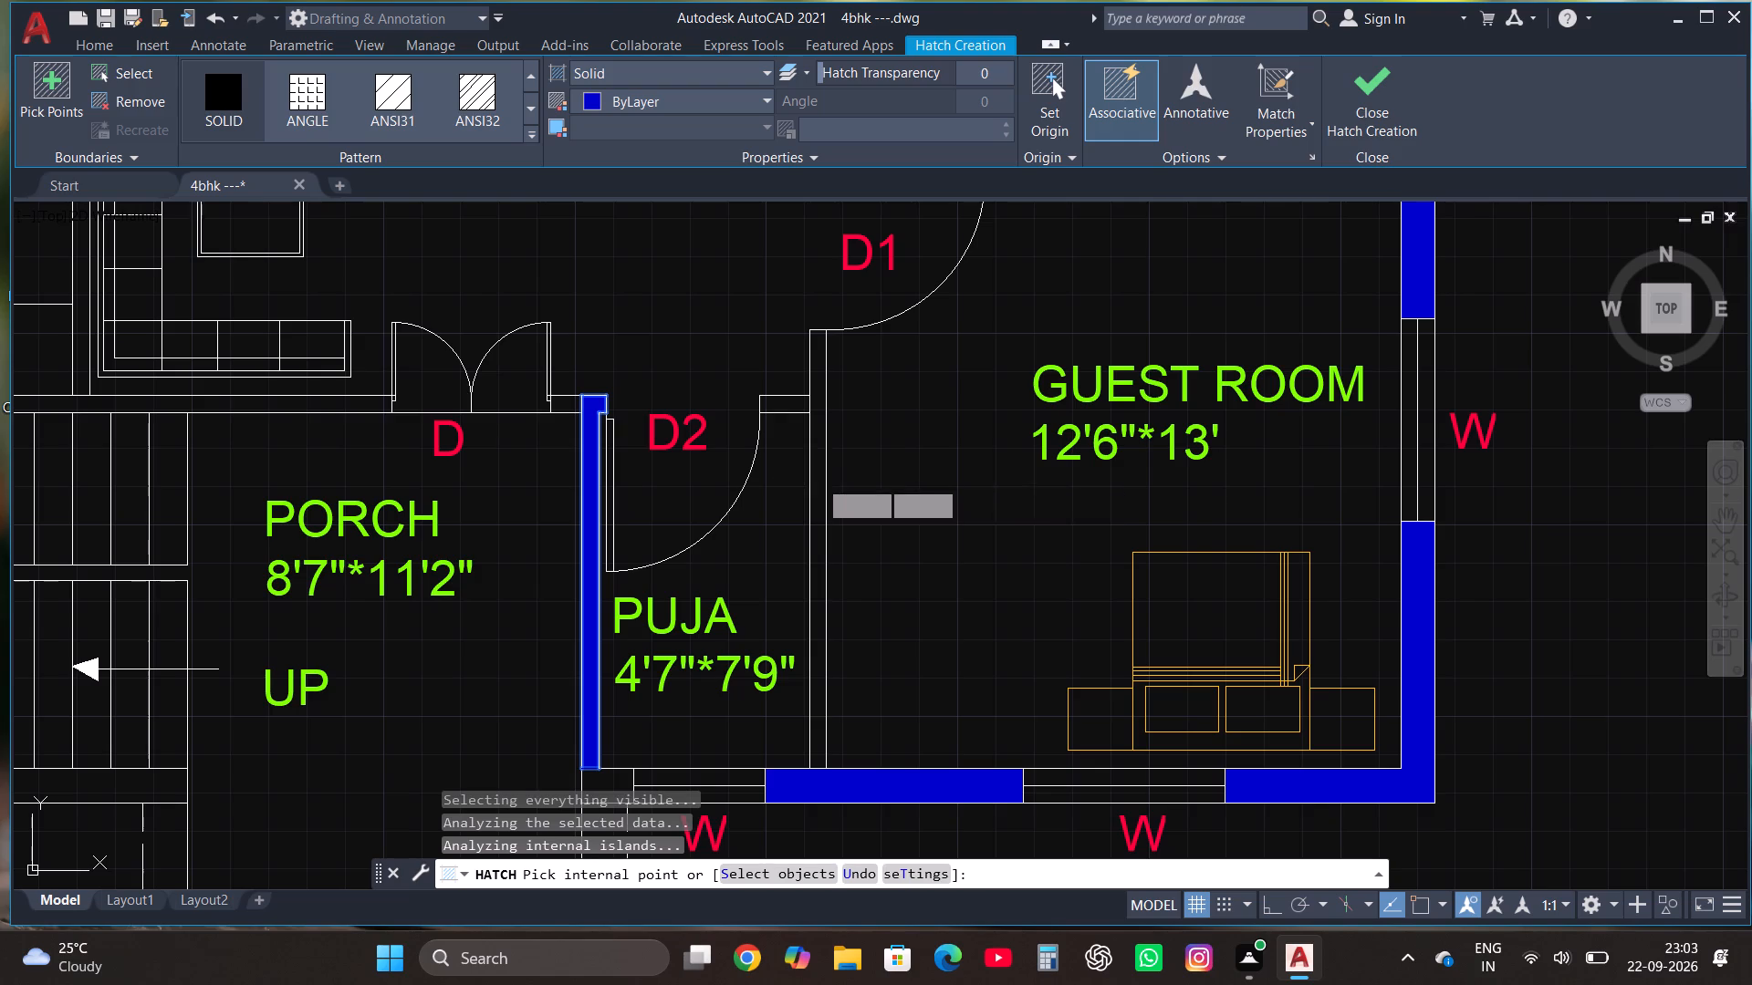
pyautogui.click(793, 404)
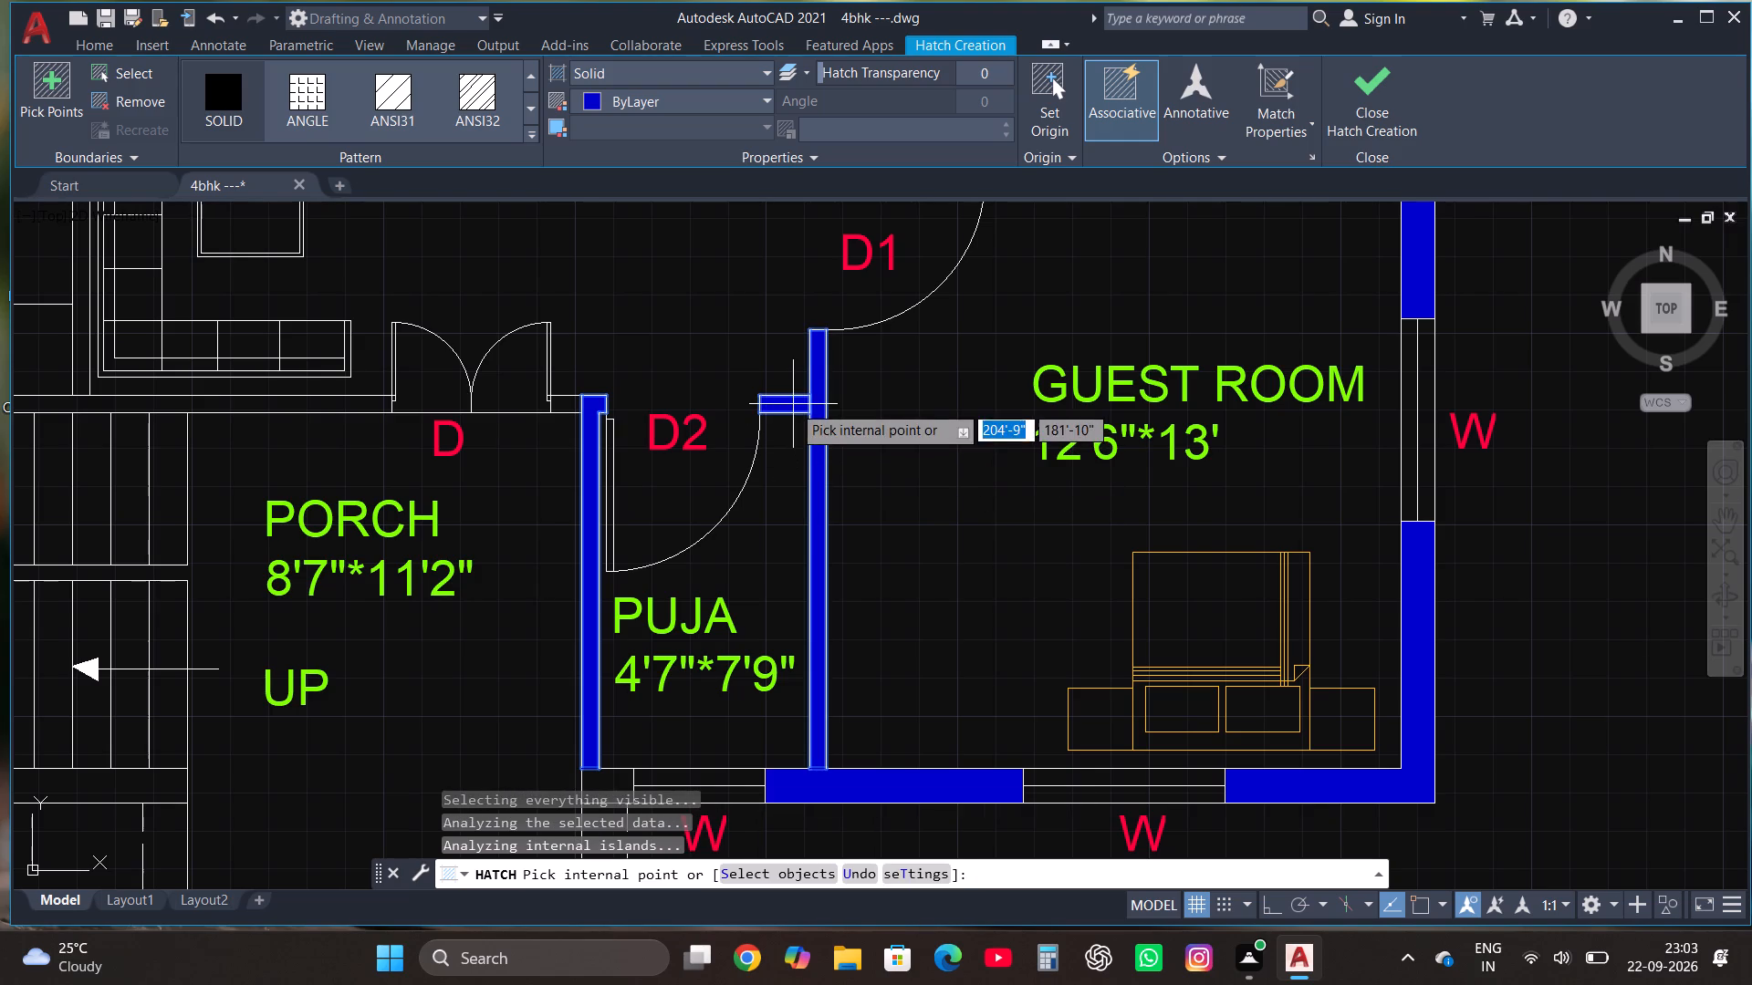
pyautogui.click(567, 407)
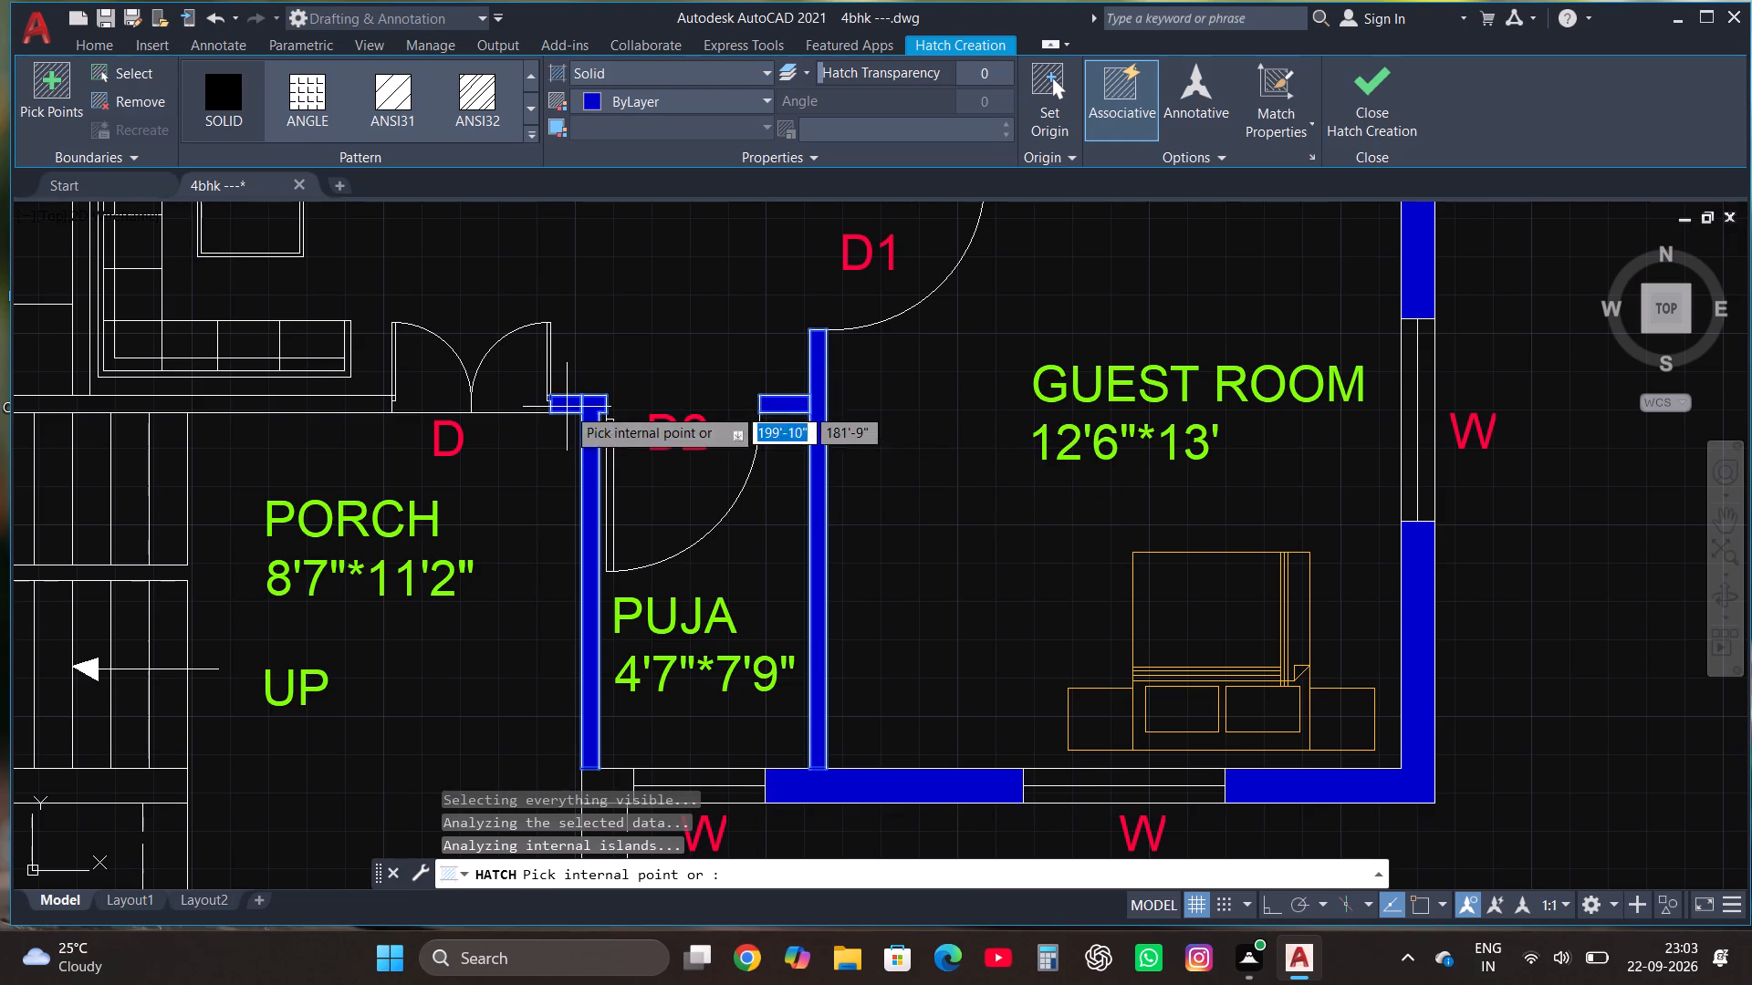
# Solid-hatch the south exterior wall piece west of the PUJA window and the staircase's south wall with its southwest corner.
pyautogui.scroll(-2, 859, 394)
pyautogui.scroll(2, 783, 535)
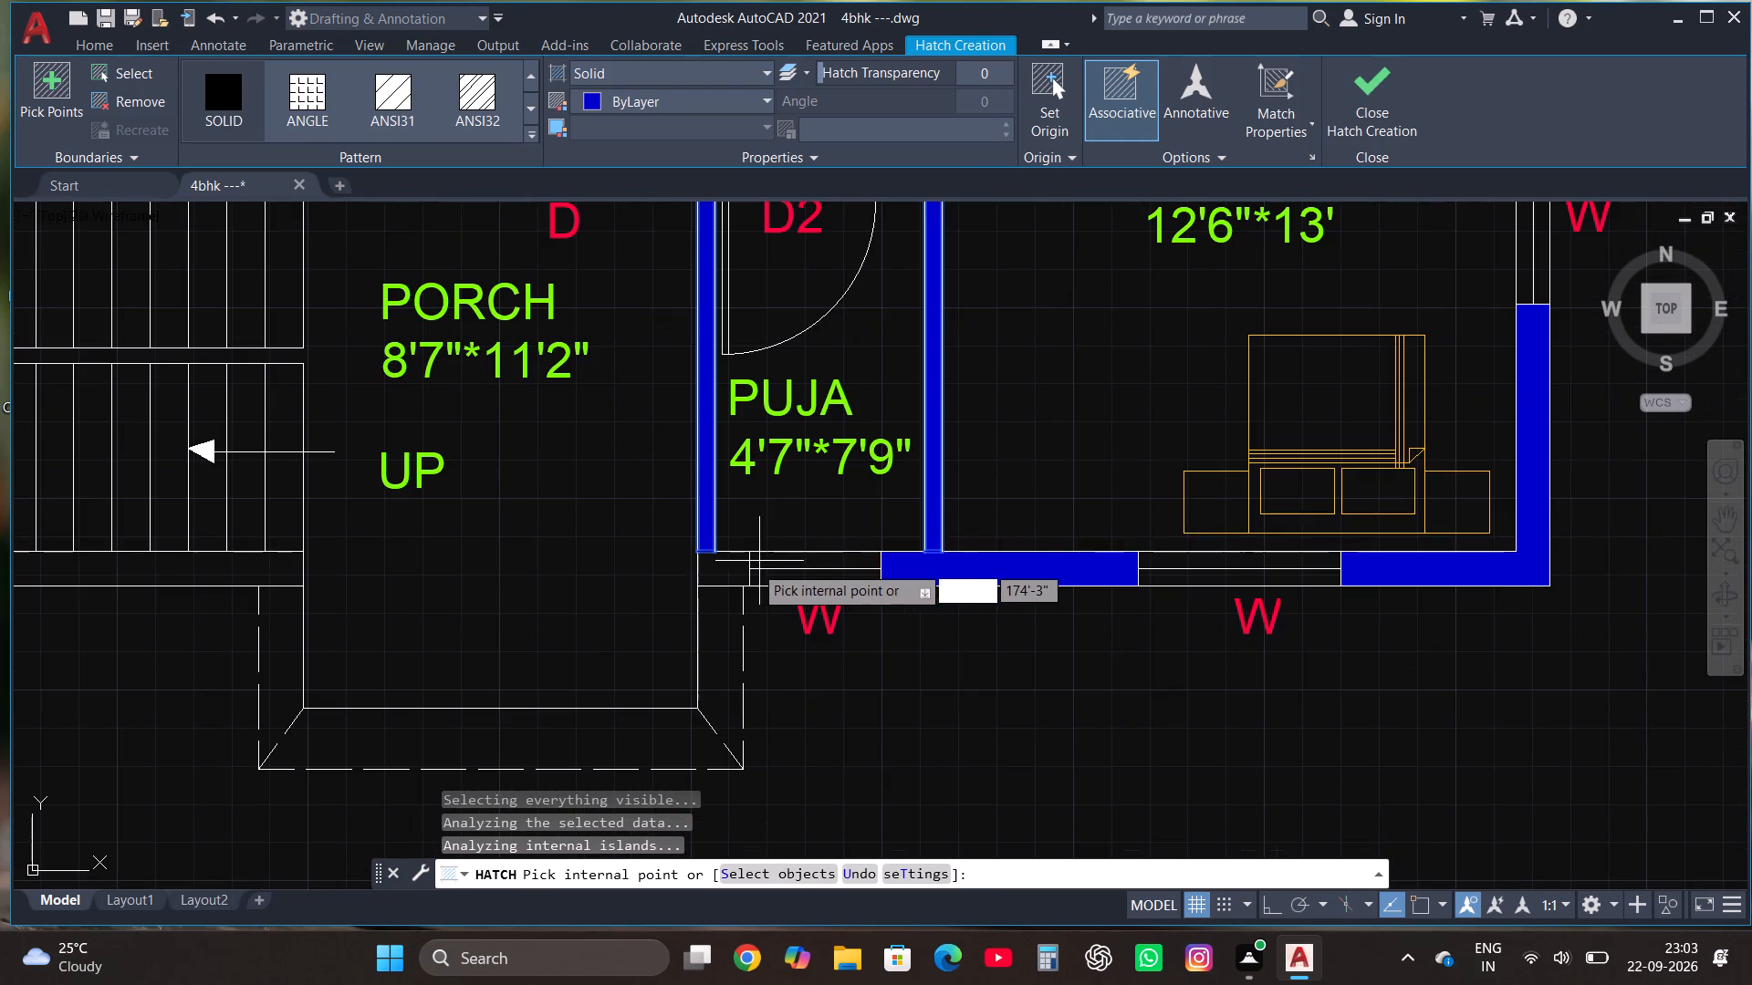
pyautogui.click(736, 561)
pyautogui.scroll(-3, 736, 565)
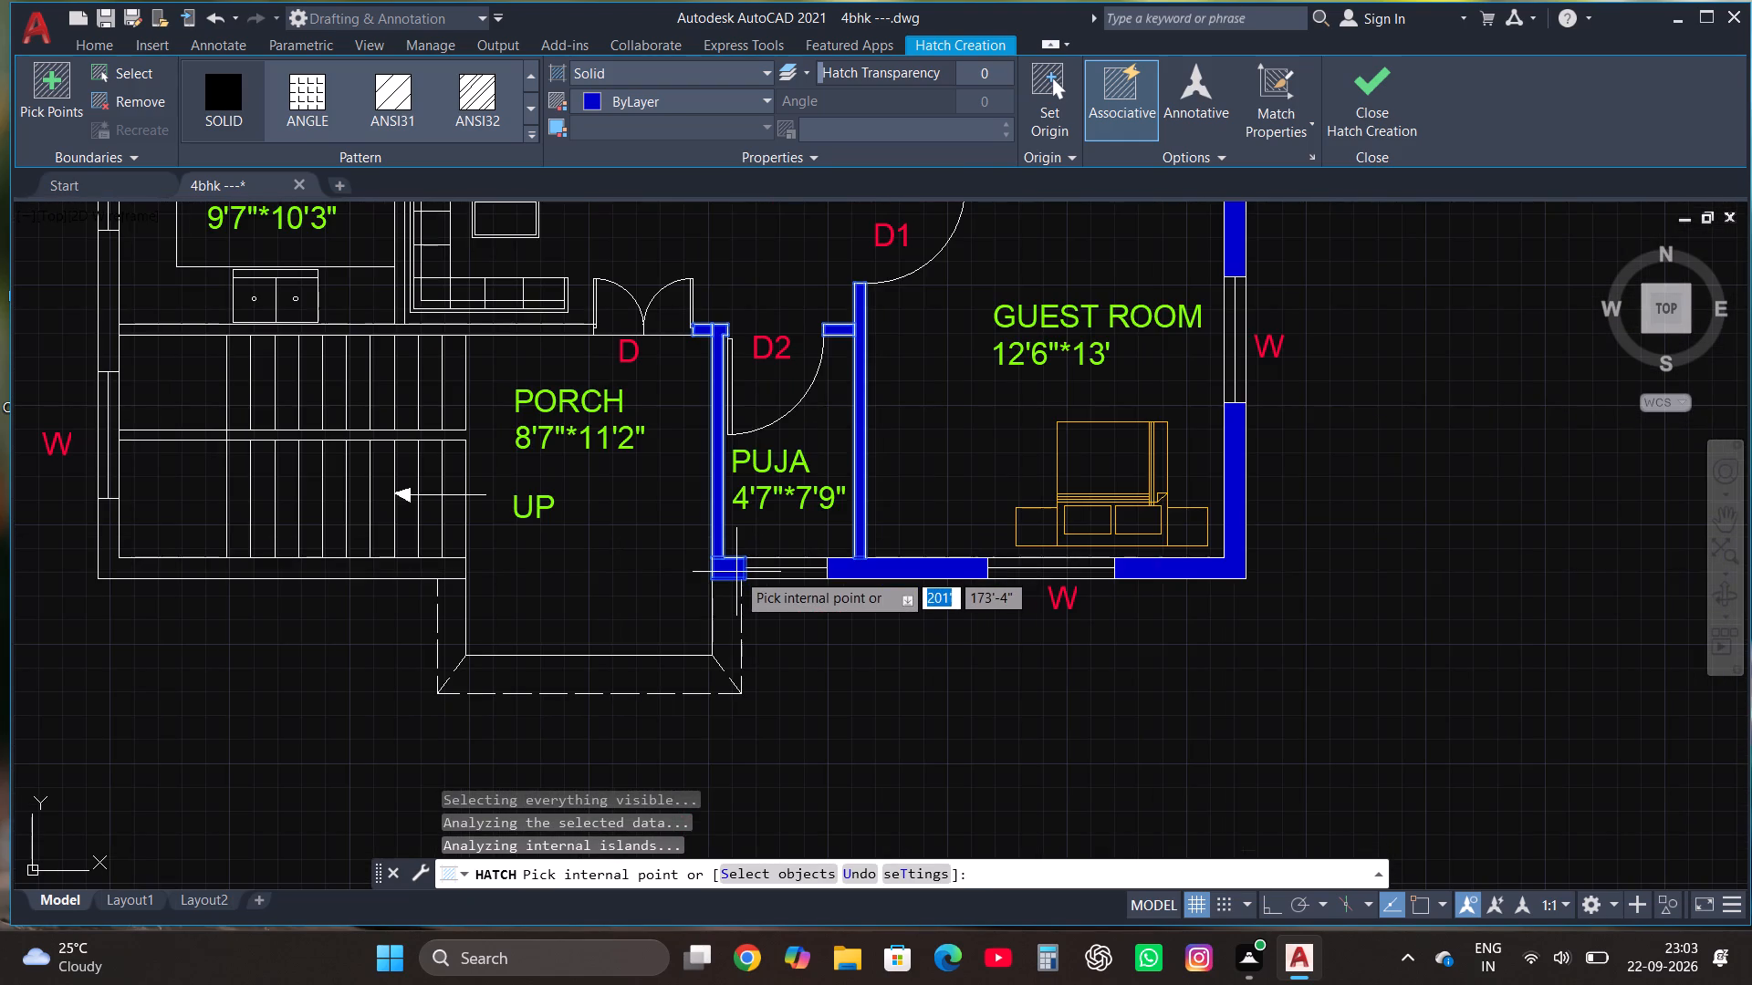
pyautogui.click(395, 567)
pyautogui.scroll(-3, 1089, 537)
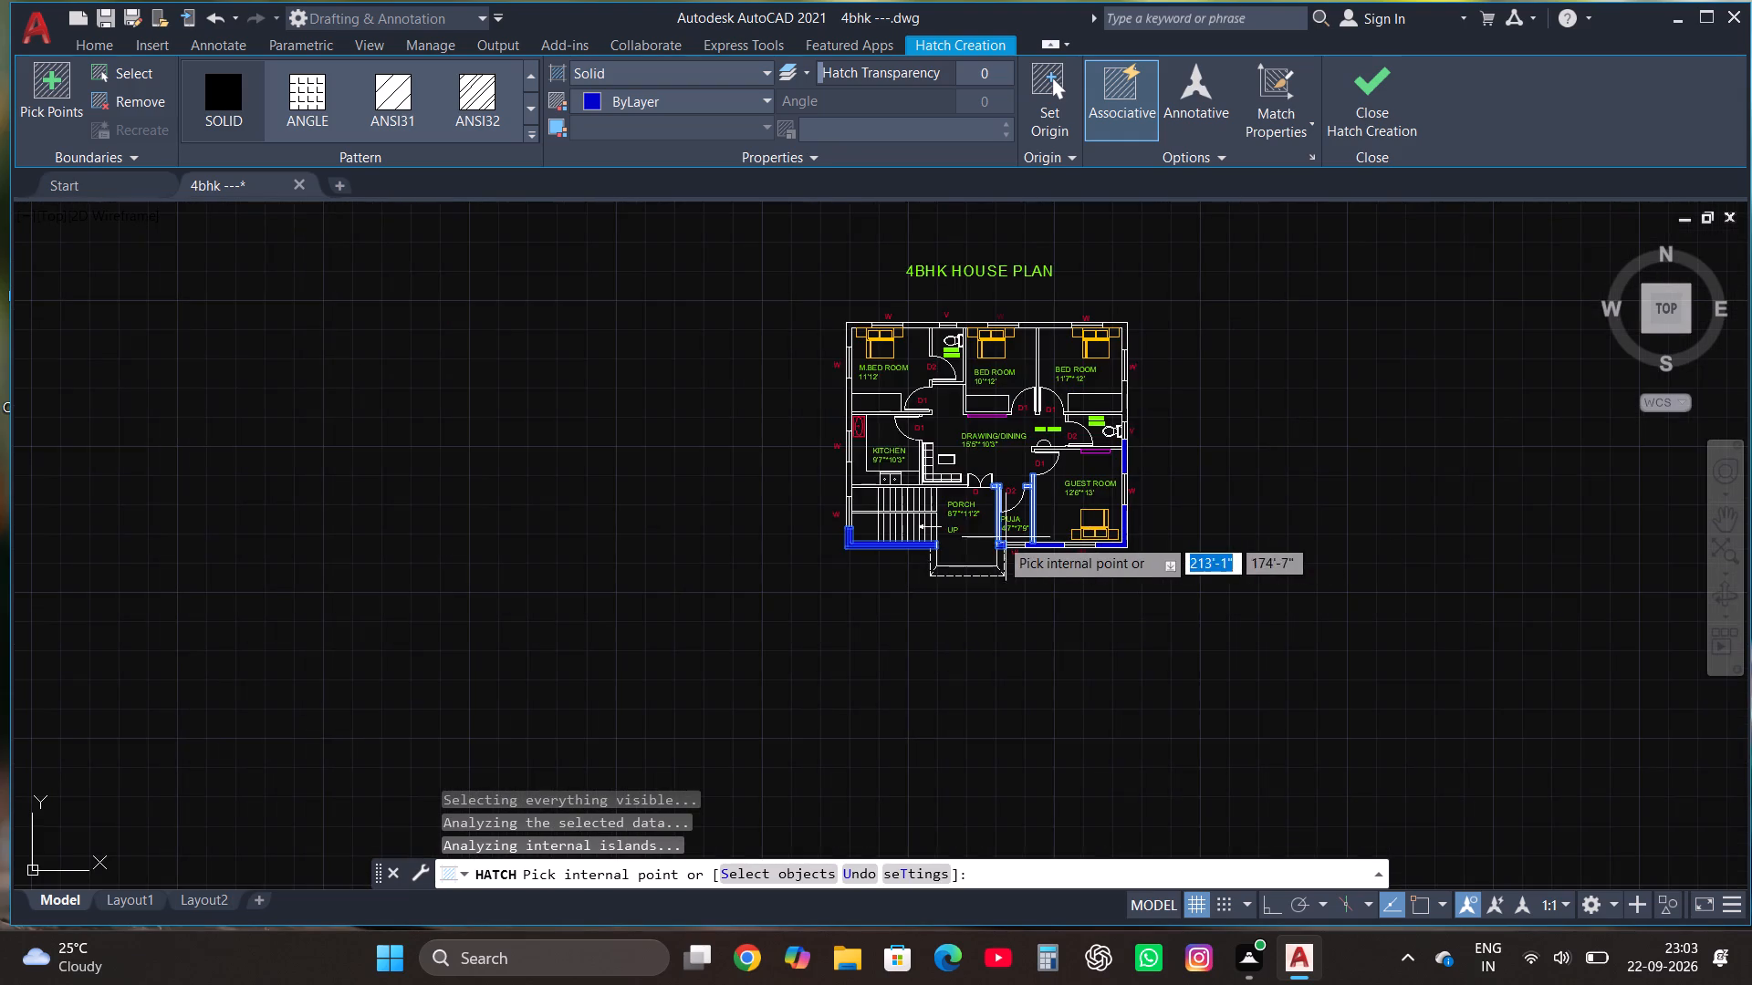
pyautogui.scroll(3, 975, 537)
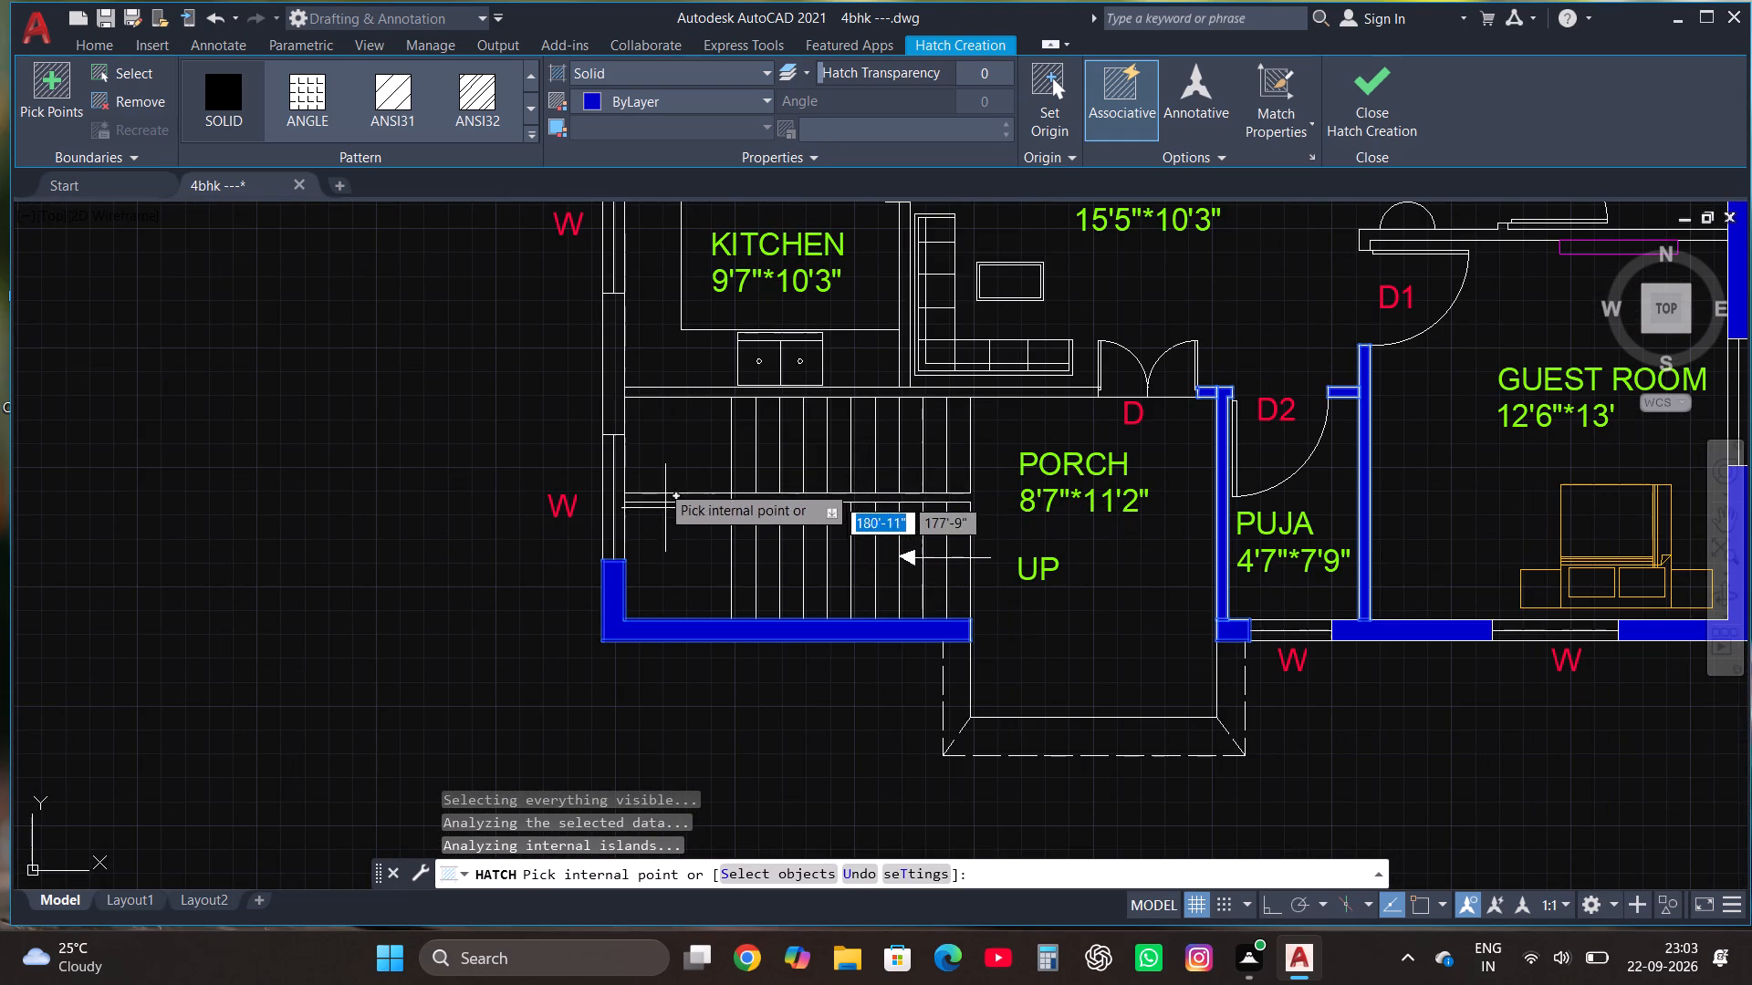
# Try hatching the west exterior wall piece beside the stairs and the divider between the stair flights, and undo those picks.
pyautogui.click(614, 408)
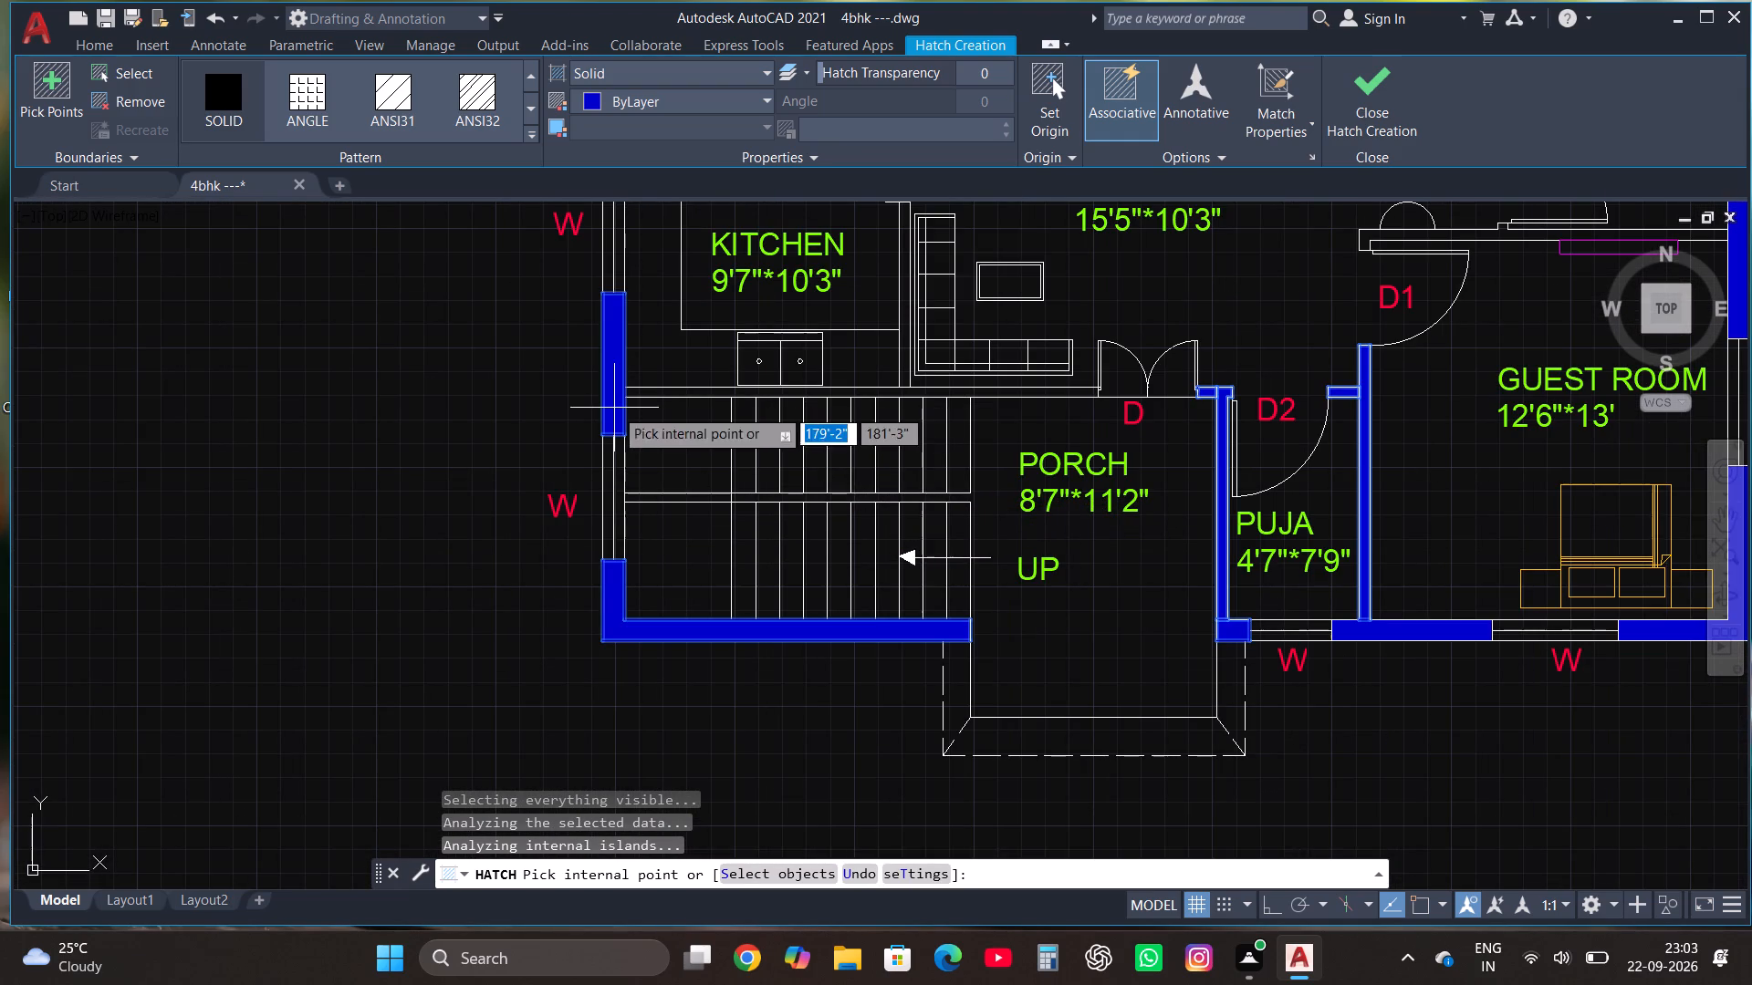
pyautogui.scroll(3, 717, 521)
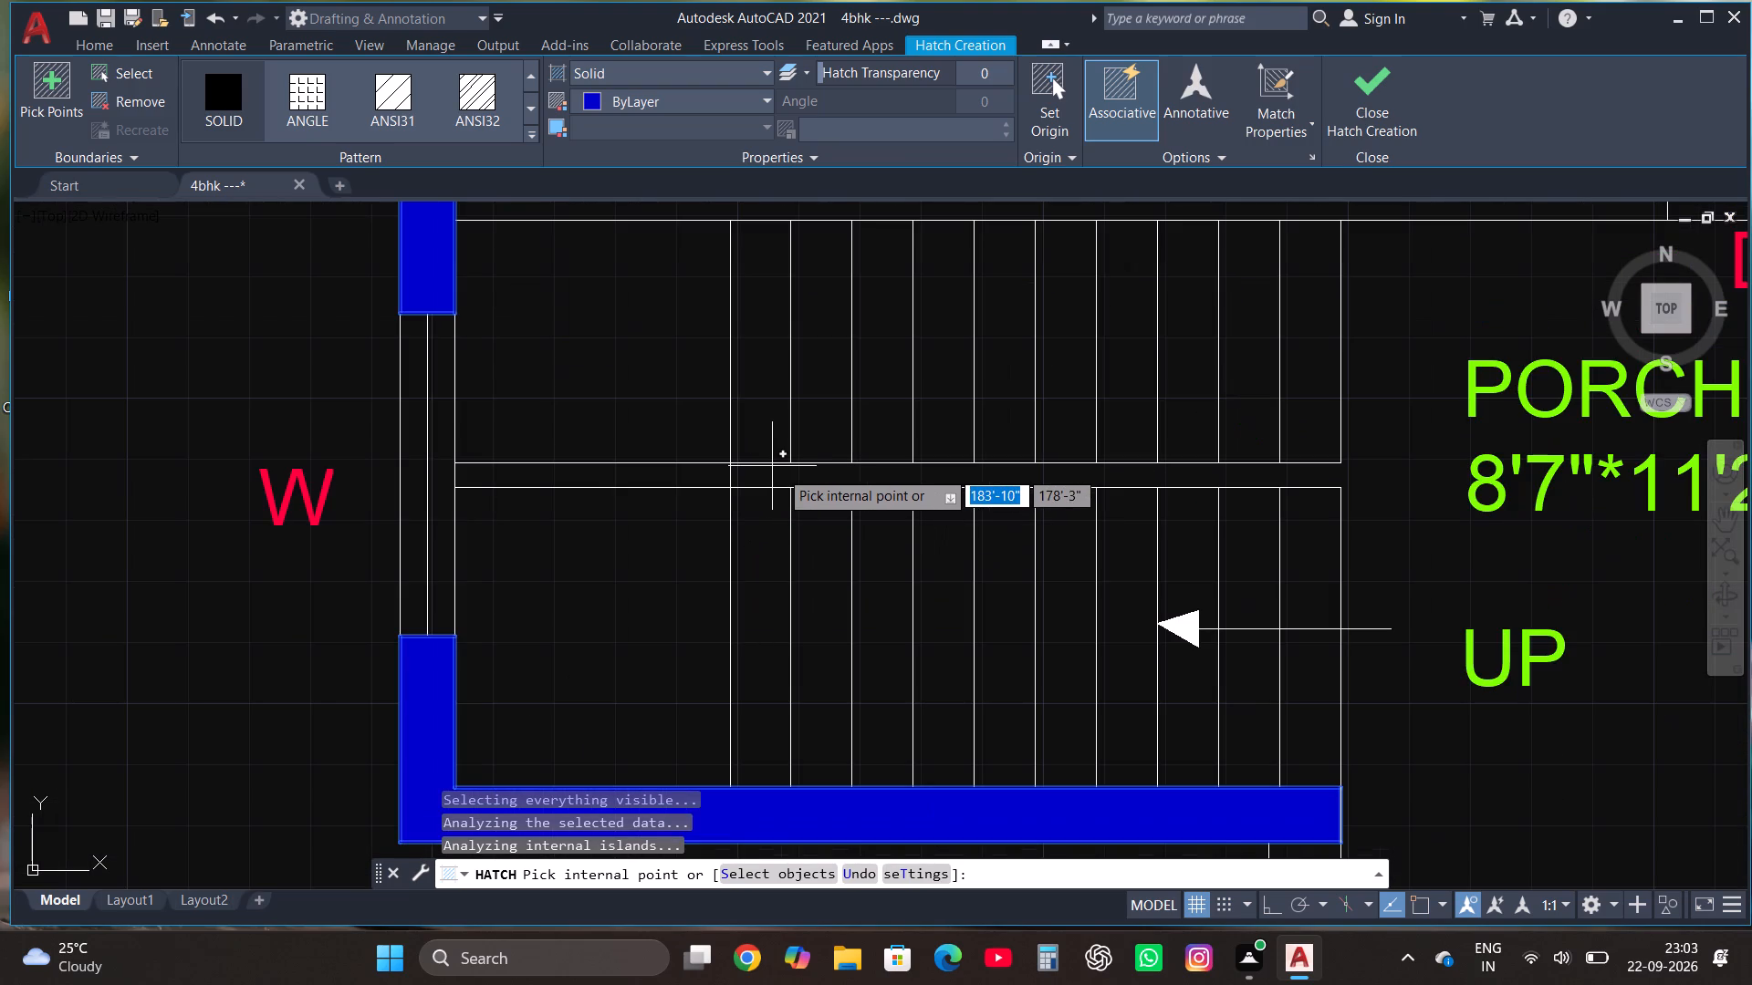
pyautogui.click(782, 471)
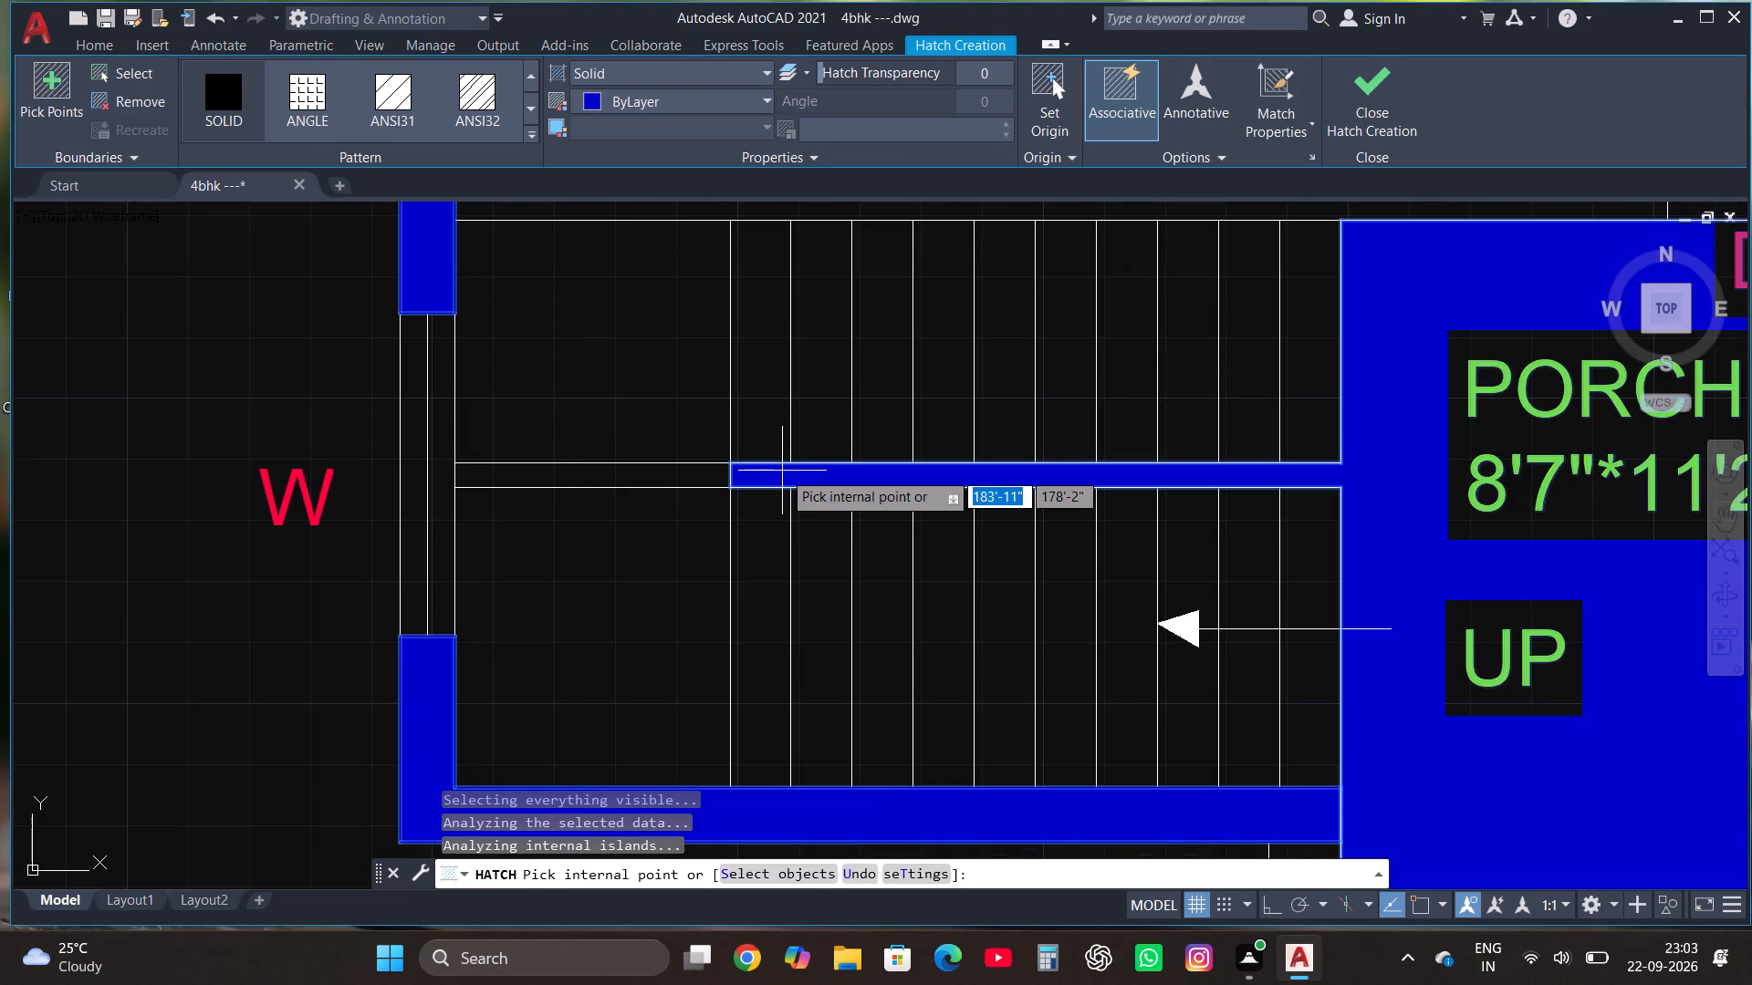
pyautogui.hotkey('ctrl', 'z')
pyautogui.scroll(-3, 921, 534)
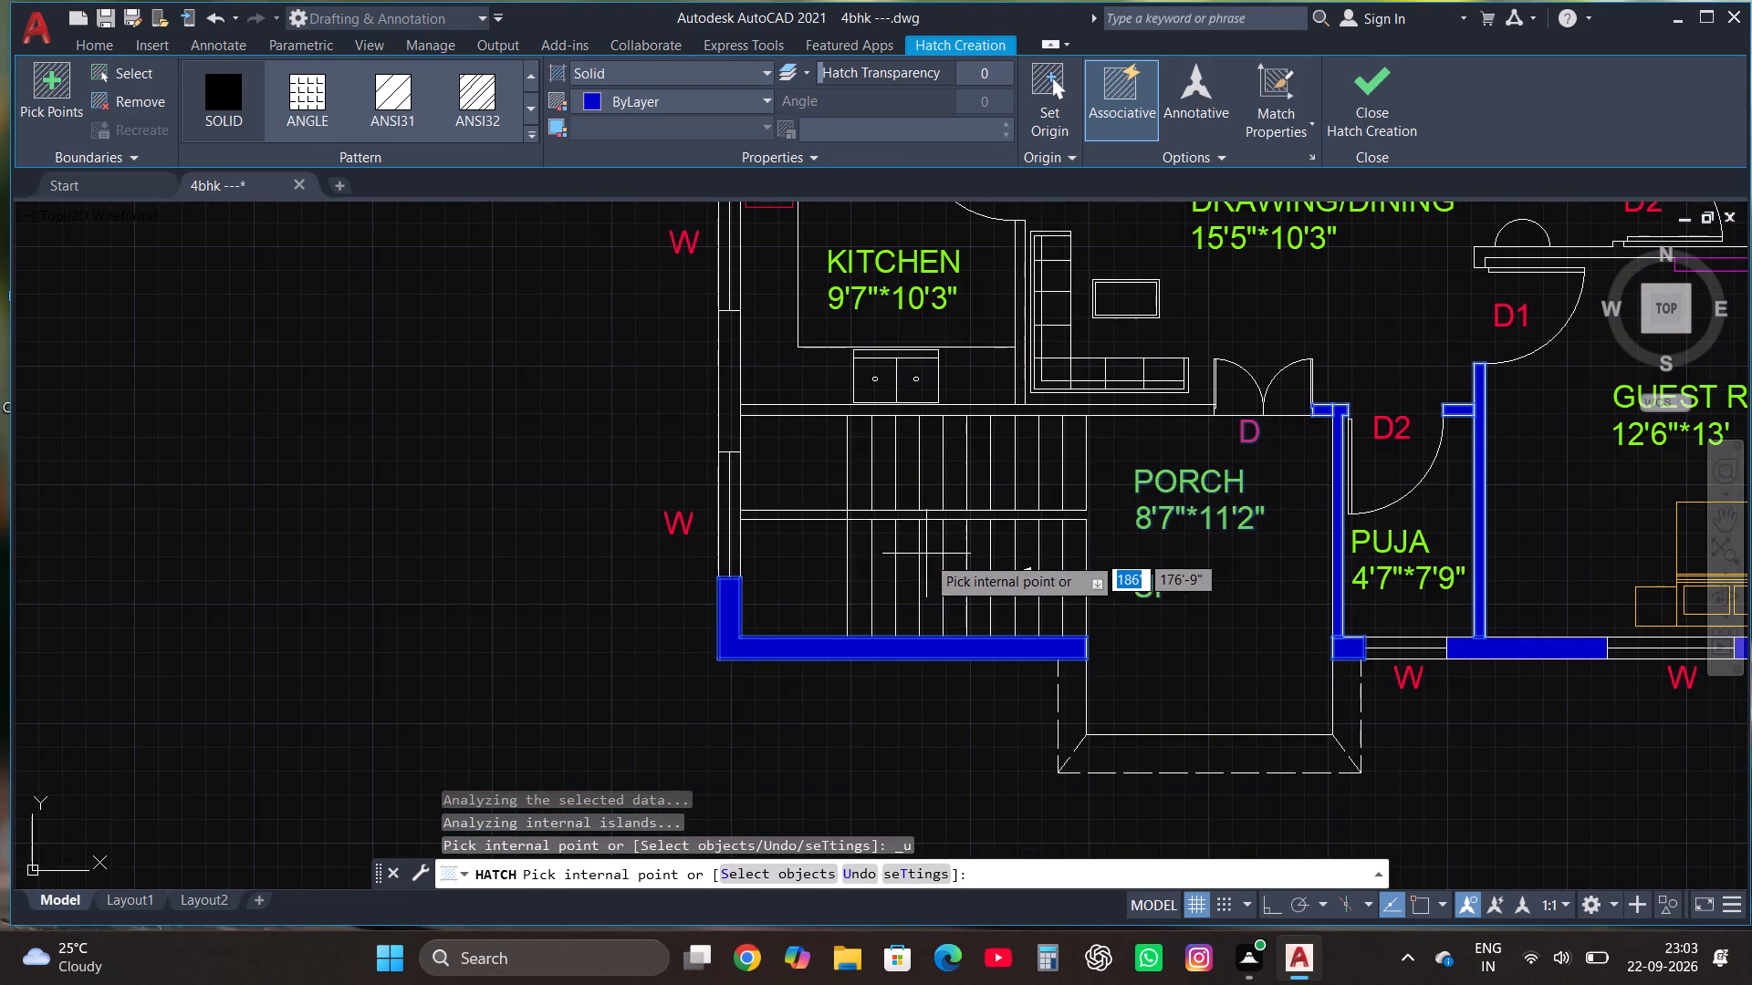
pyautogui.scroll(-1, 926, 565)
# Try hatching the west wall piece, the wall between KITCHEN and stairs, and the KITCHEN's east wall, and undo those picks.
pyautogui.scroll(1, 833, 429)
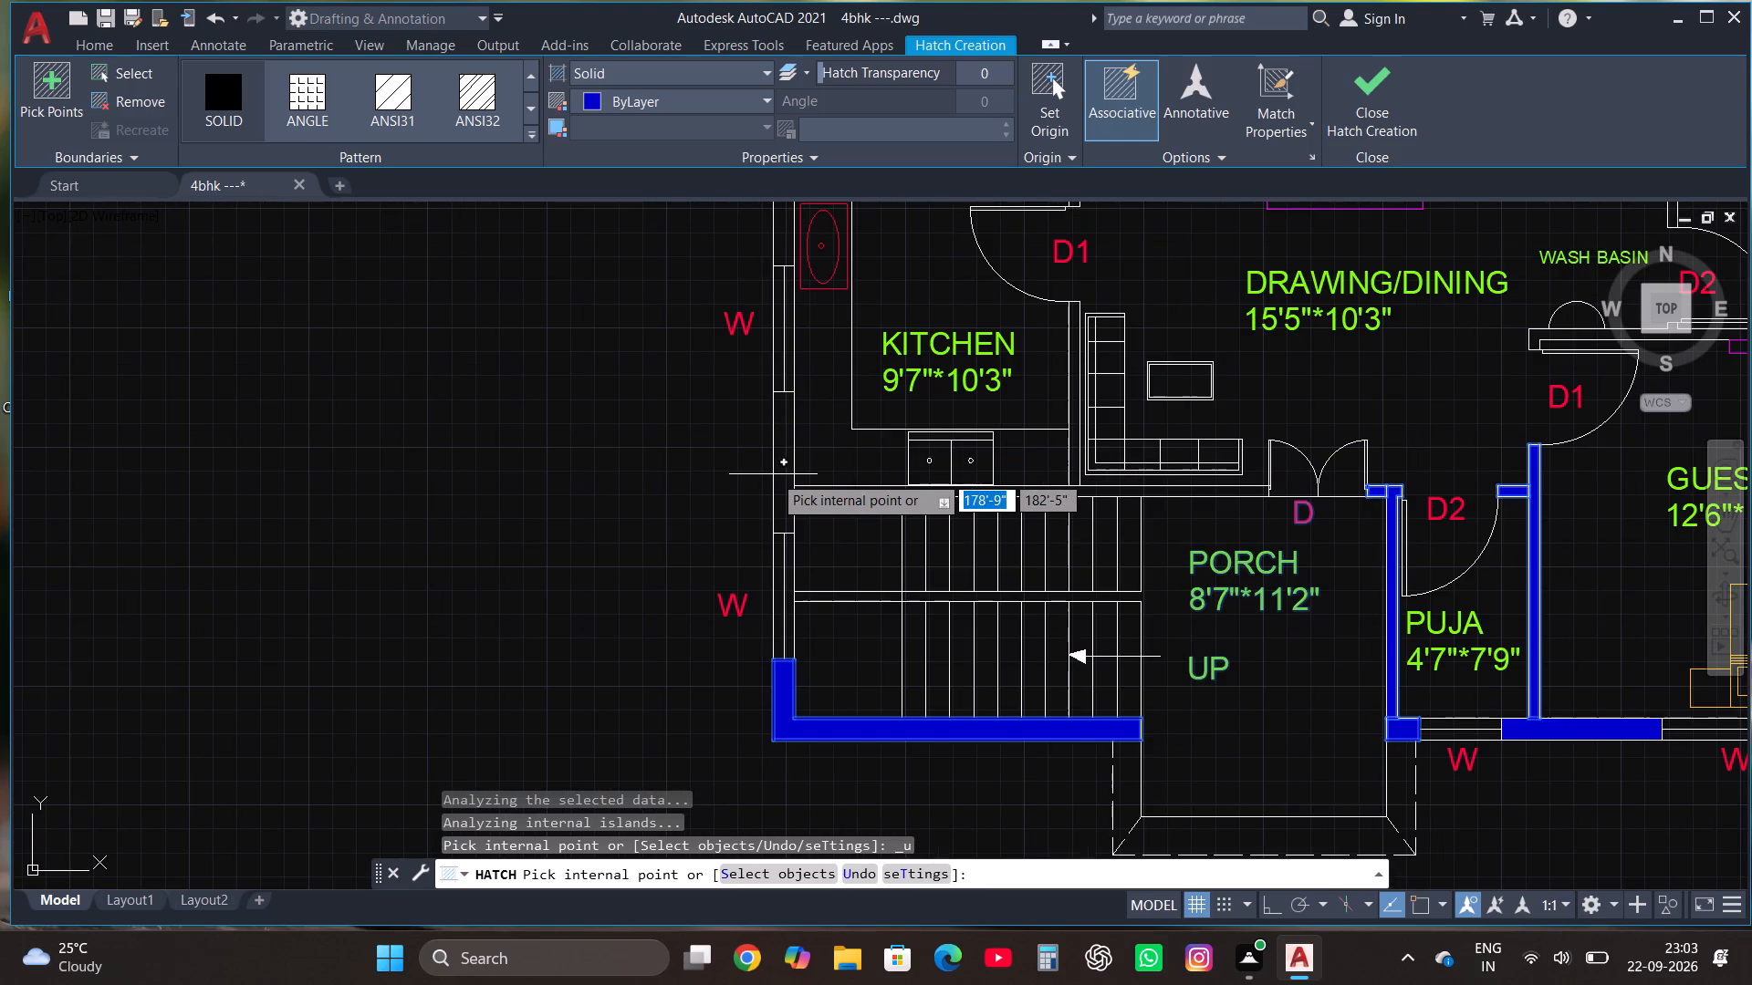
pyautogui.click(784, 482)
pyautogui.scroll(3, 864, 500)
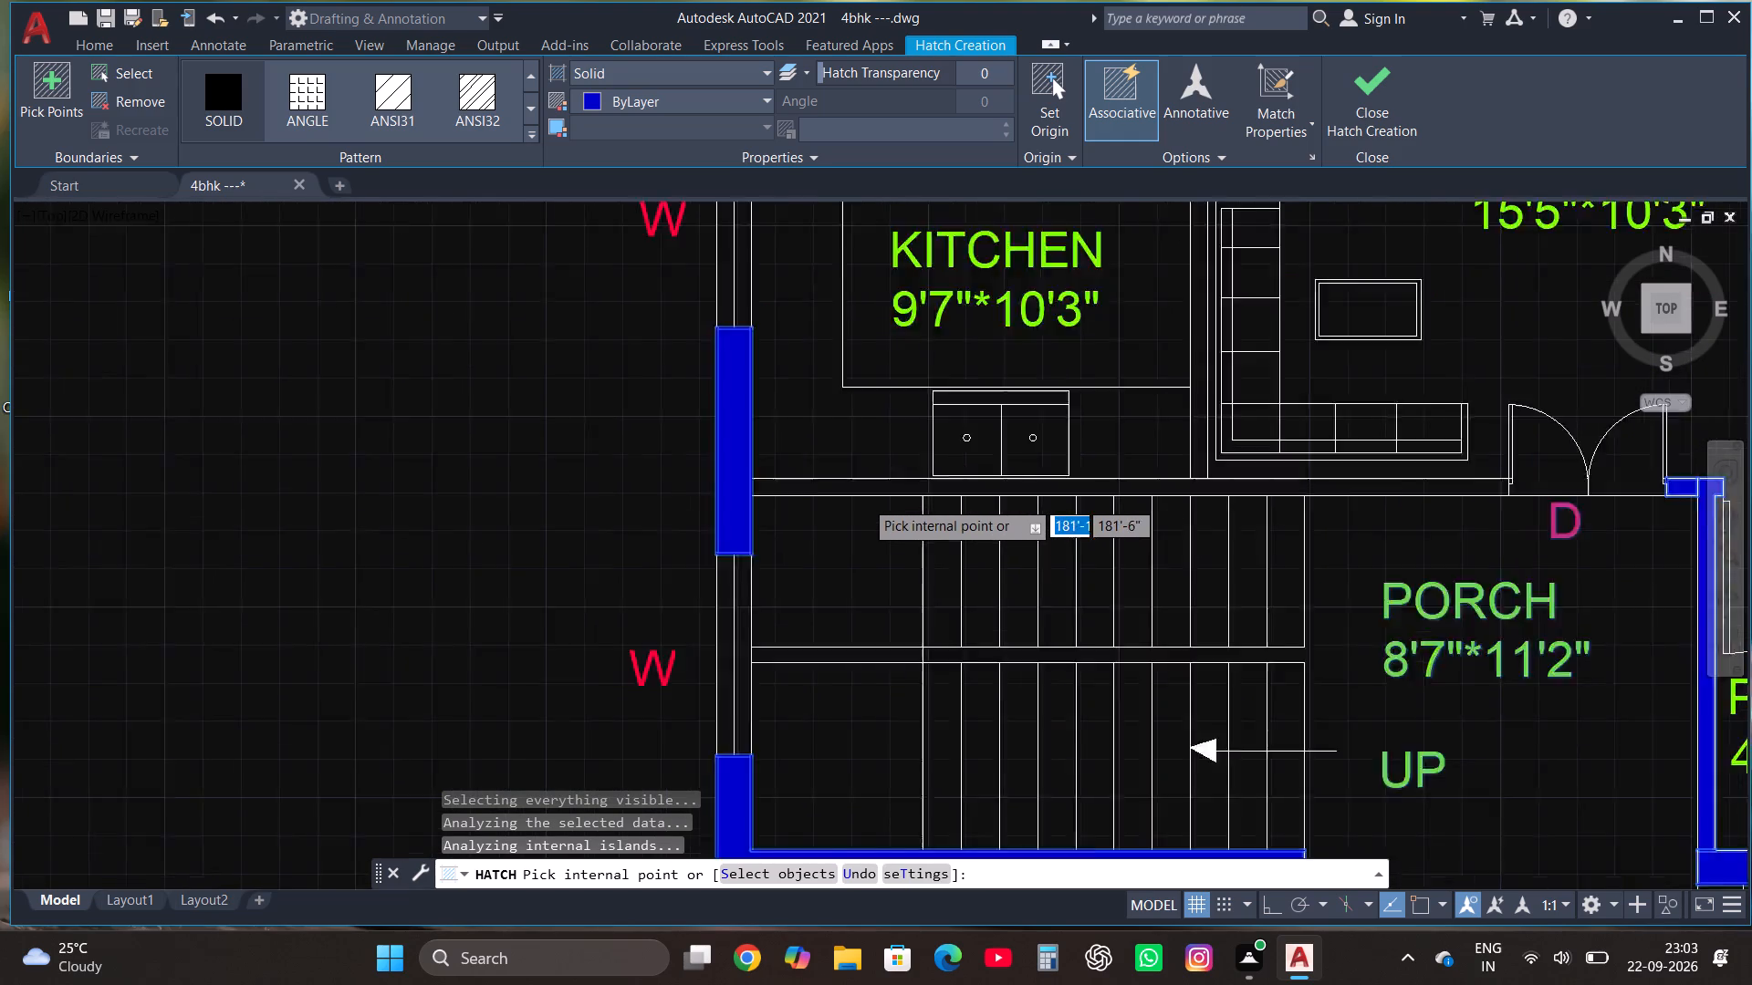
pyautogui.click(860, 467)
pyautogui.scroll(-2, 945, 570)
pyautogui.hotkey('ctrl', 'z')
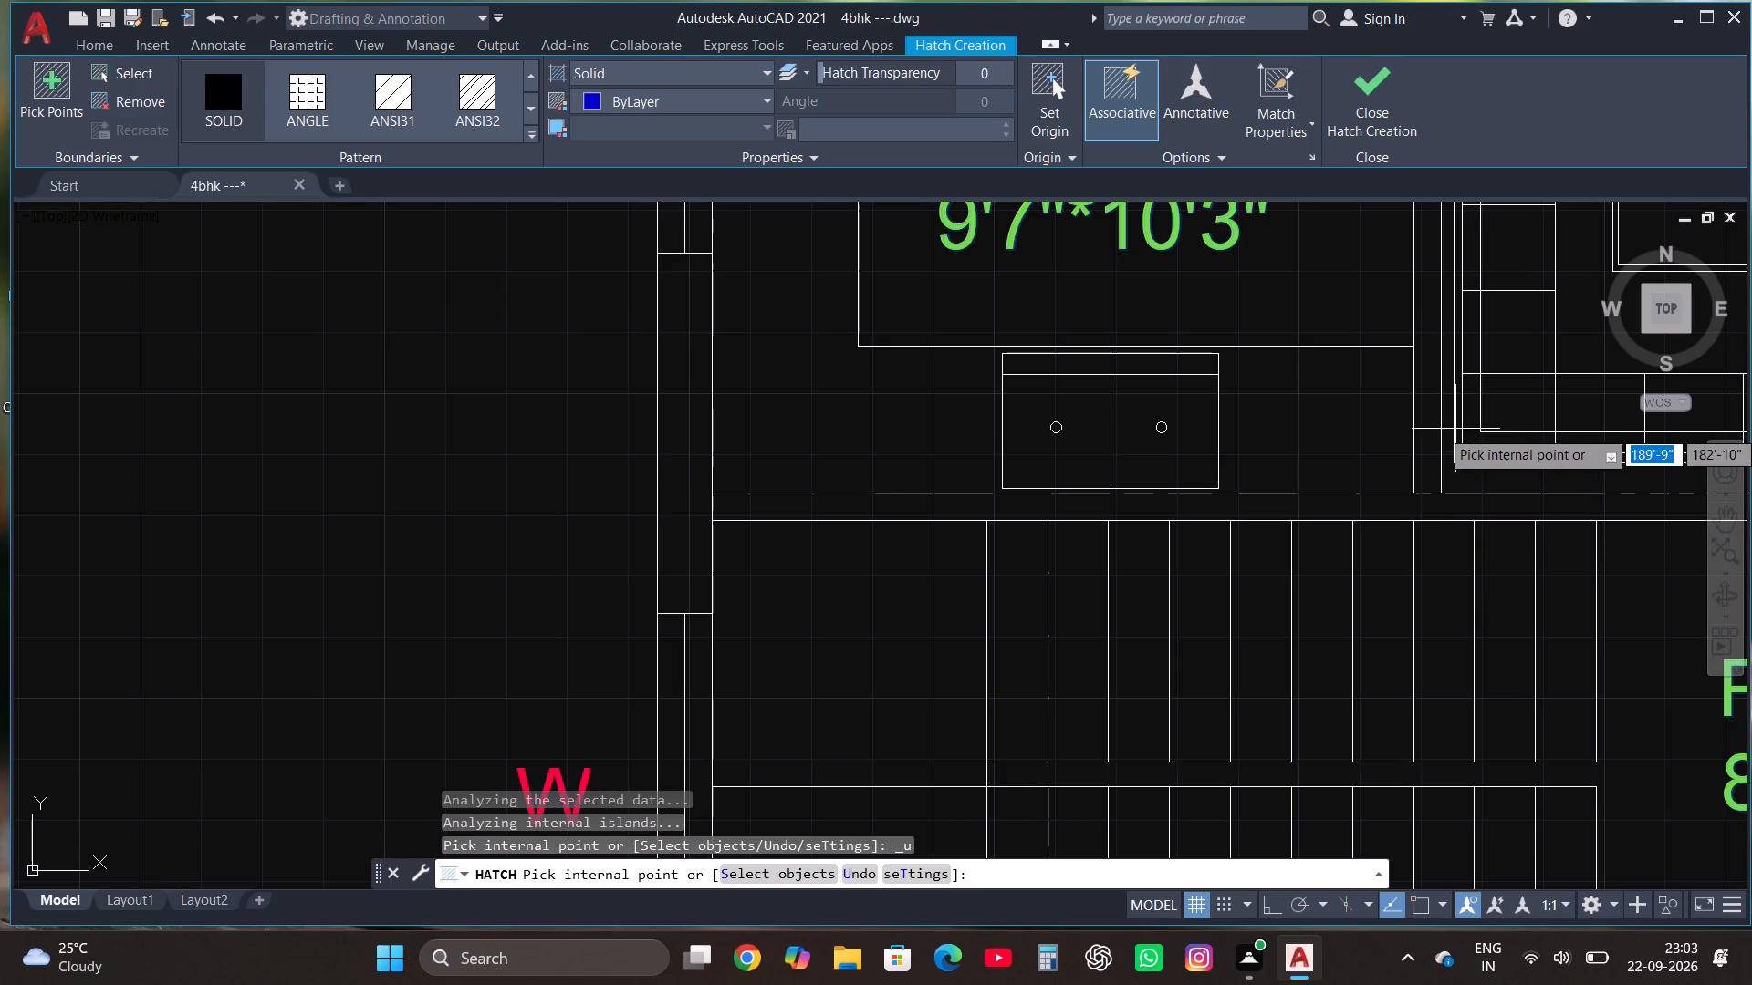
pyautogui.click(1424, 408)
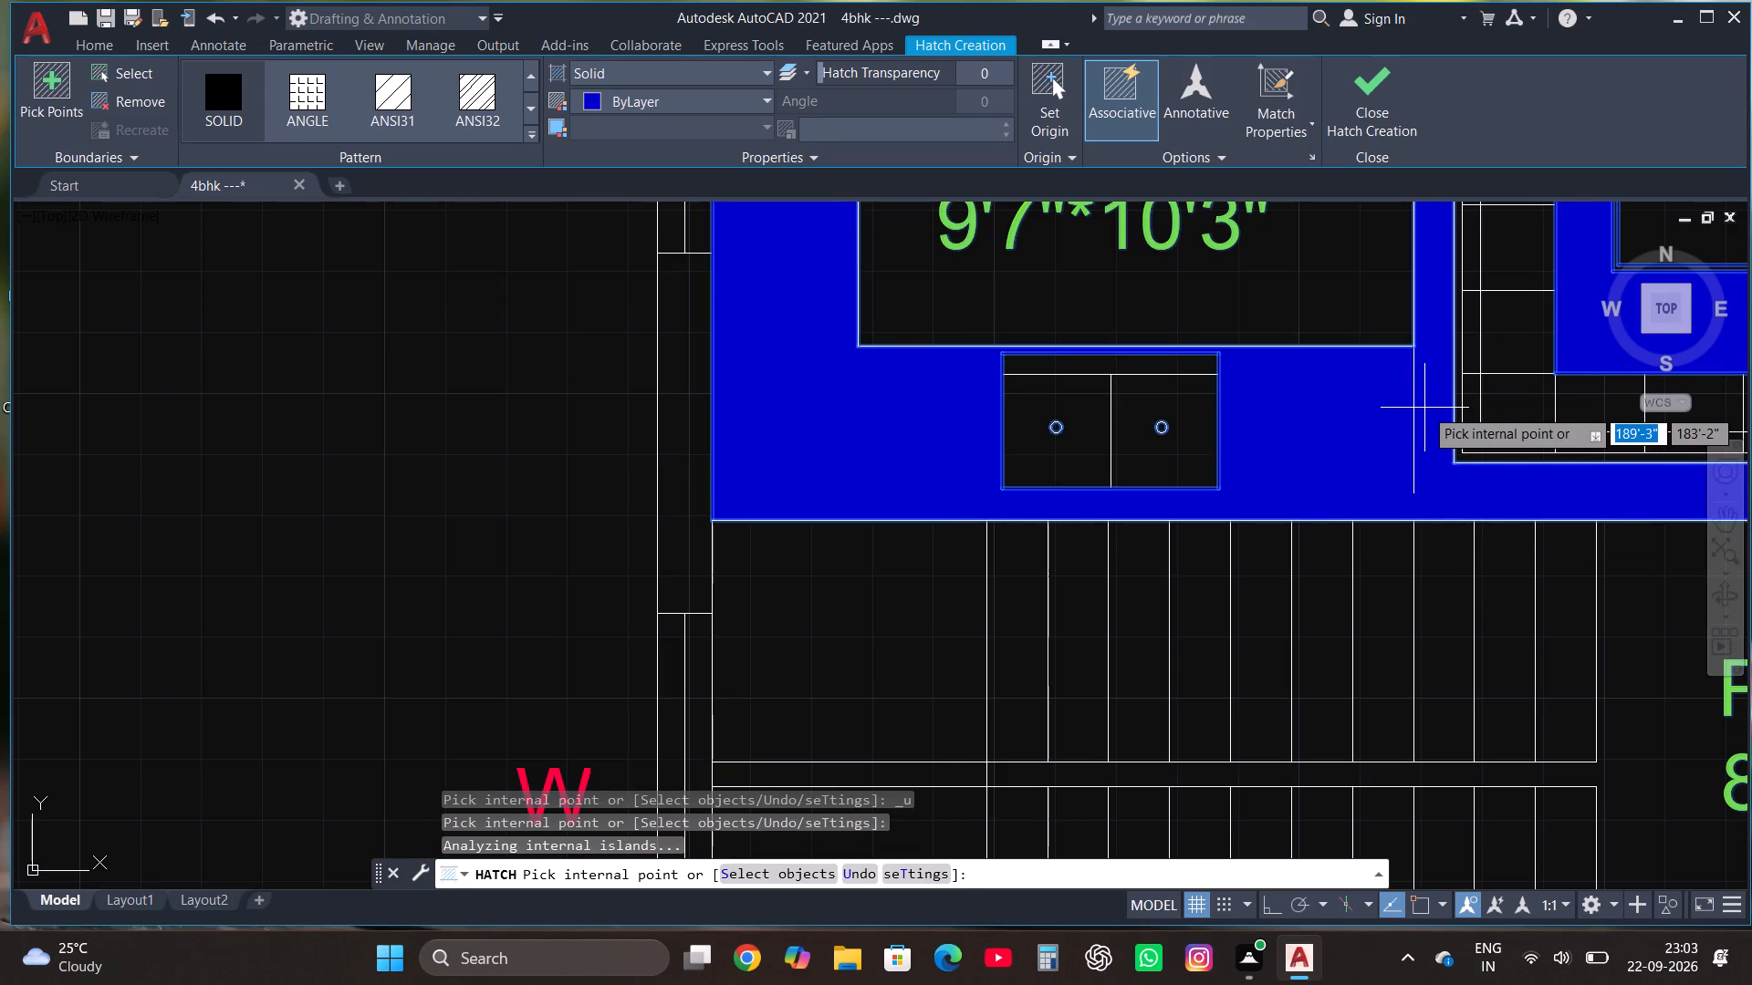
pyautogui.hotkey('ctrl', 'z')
# Finish the hatch of the PUJA and staircase walls.
pyautogui.click(1350, 78)
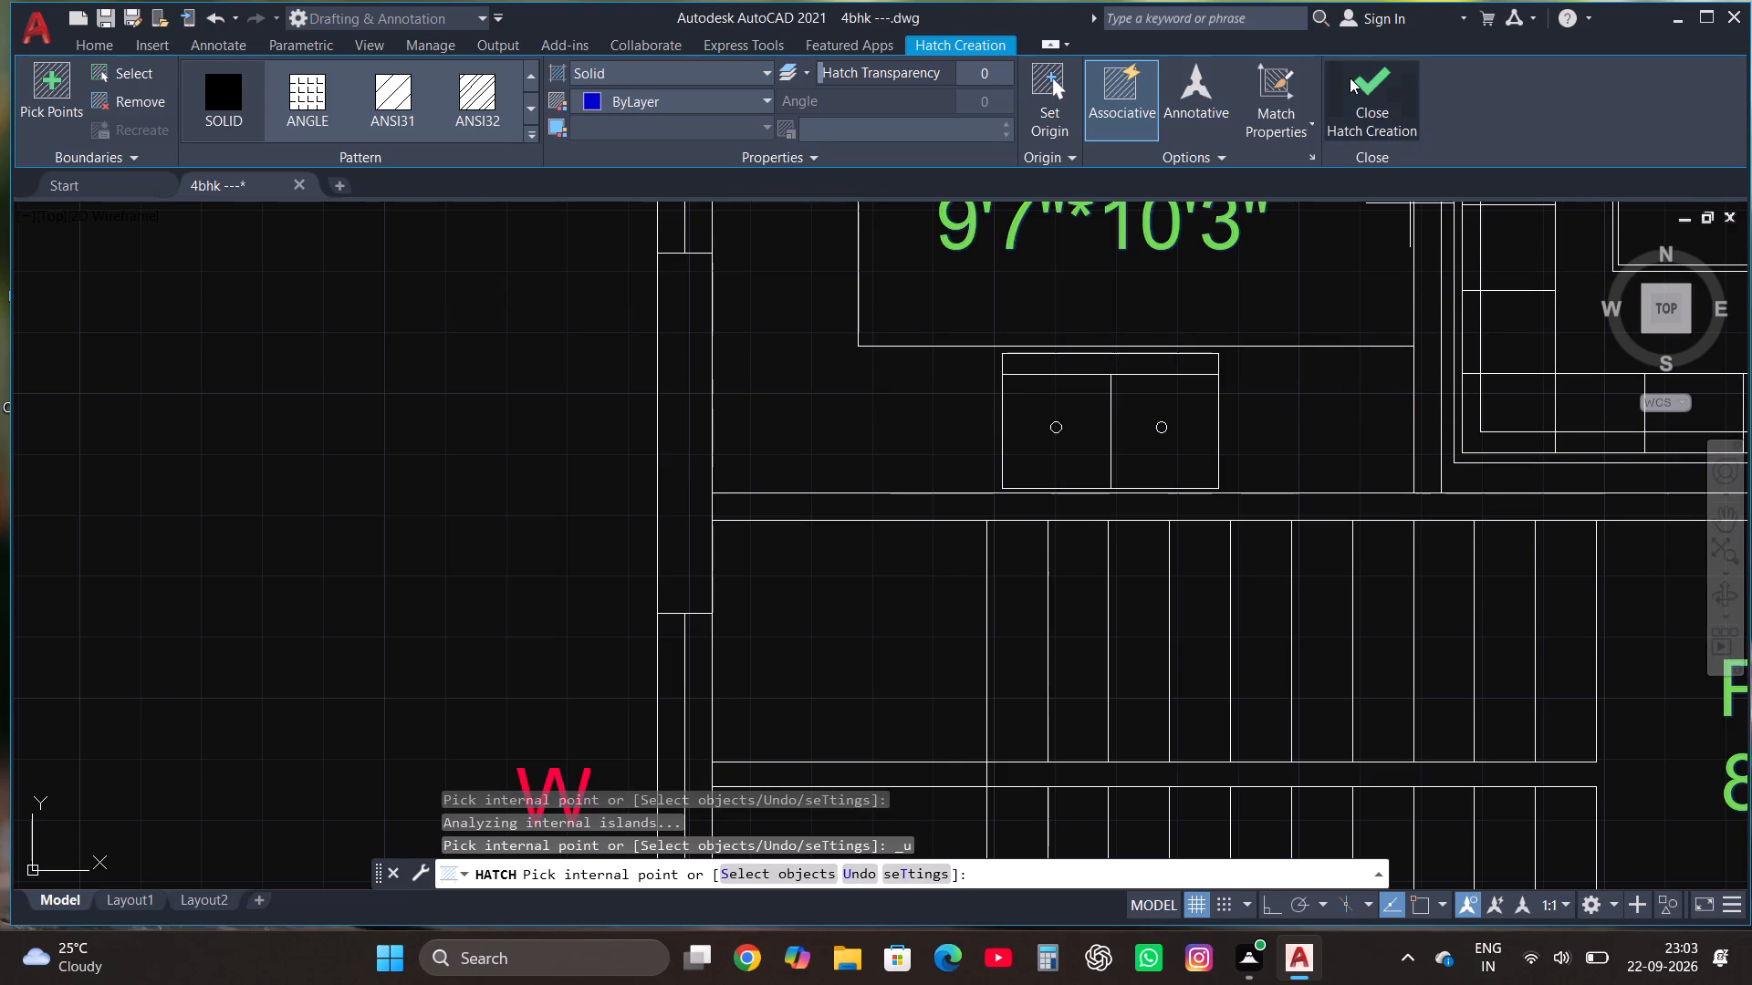
# Trim off the two stair divider lines where they cross the landing, between the west wall and the first treads.
pyautogui.scroll(-2, 1100, 499)
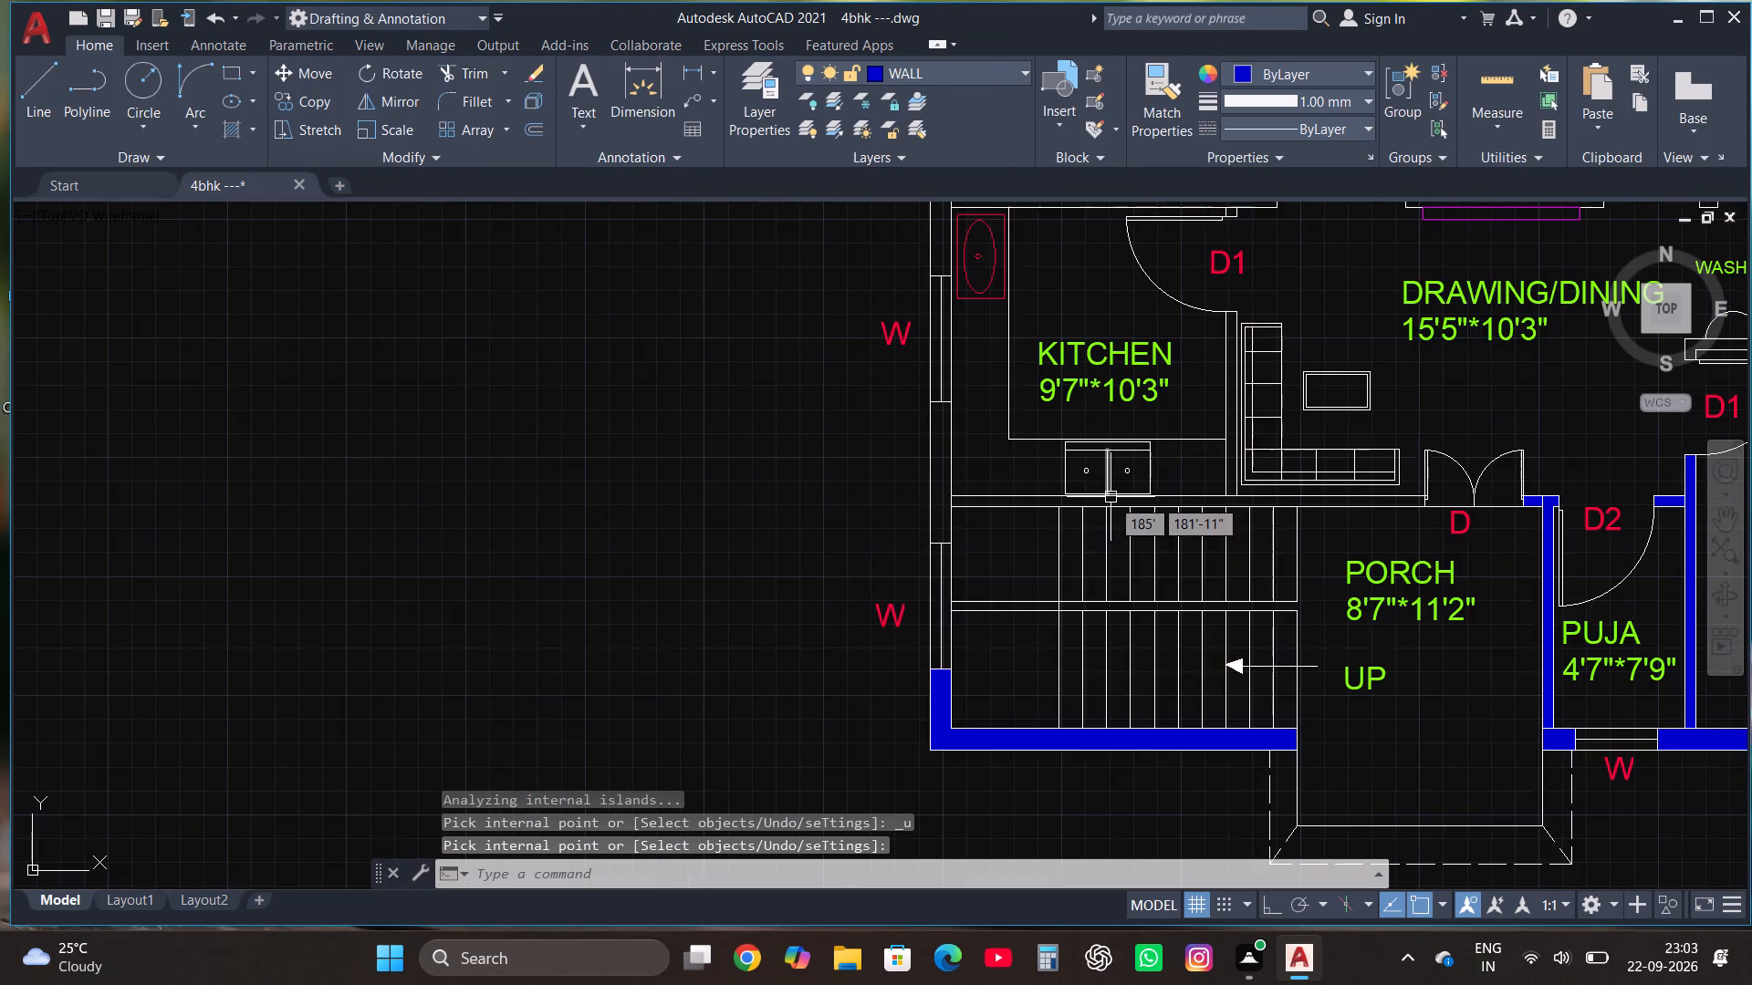
pyautogui.scroll(1, 1095, 562)
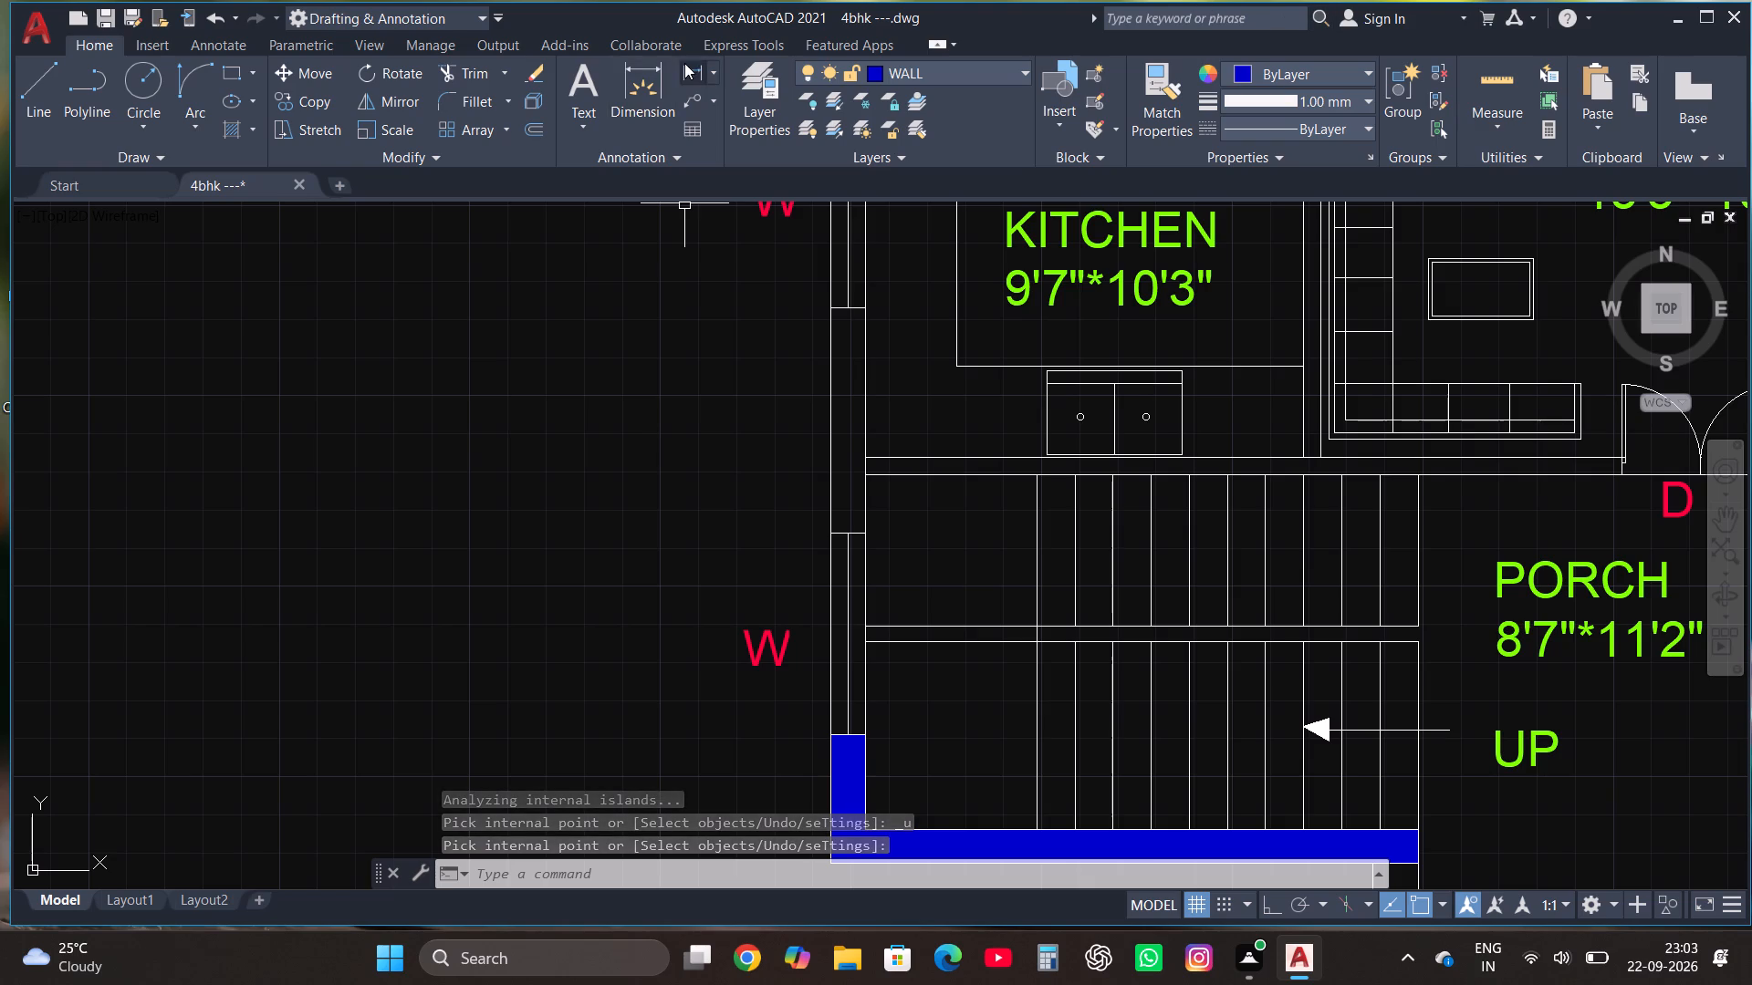
pyautogui.click(472, 72)
pyautogui.click(895, 752)
pyautogui.click(925, 583)
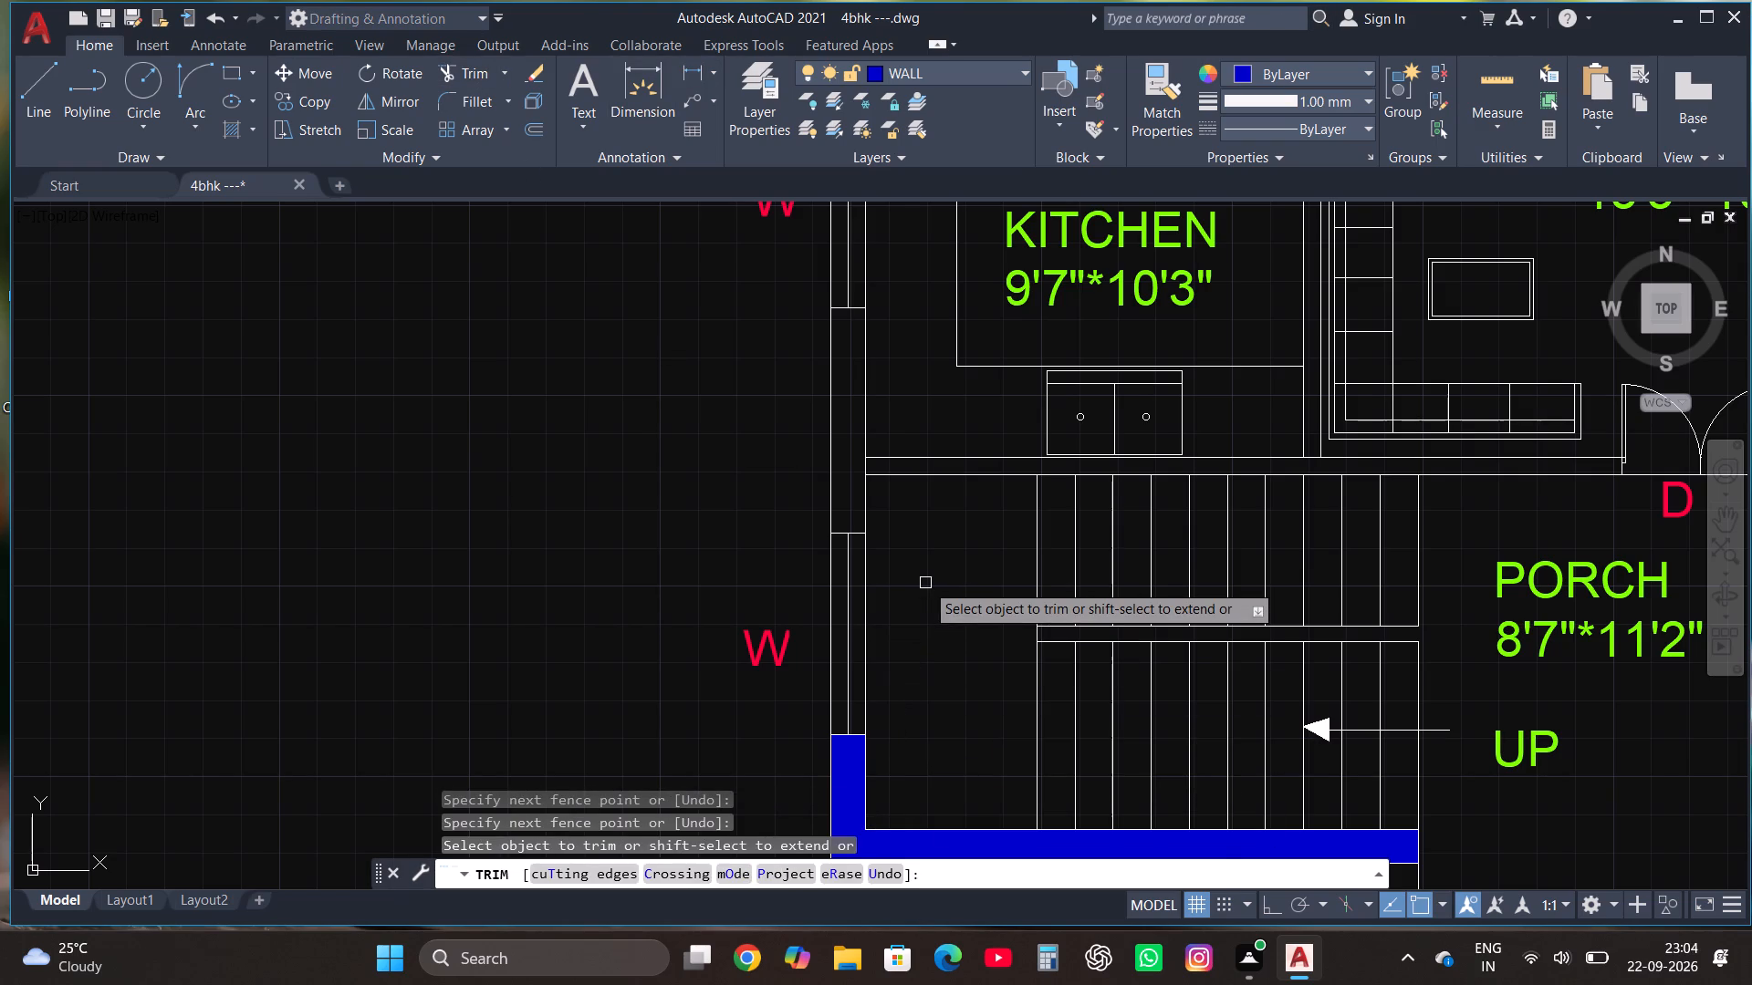
pyautogui.scroll(-2, 925, 583)
pyautogui.press('Escape')
# Solid-hatch the exterior wall pieces along the north side including both corners, and the west piece between M.BED ROOM and KITCHEN windows.
pyautogui.scroll(-1, 908, 700)
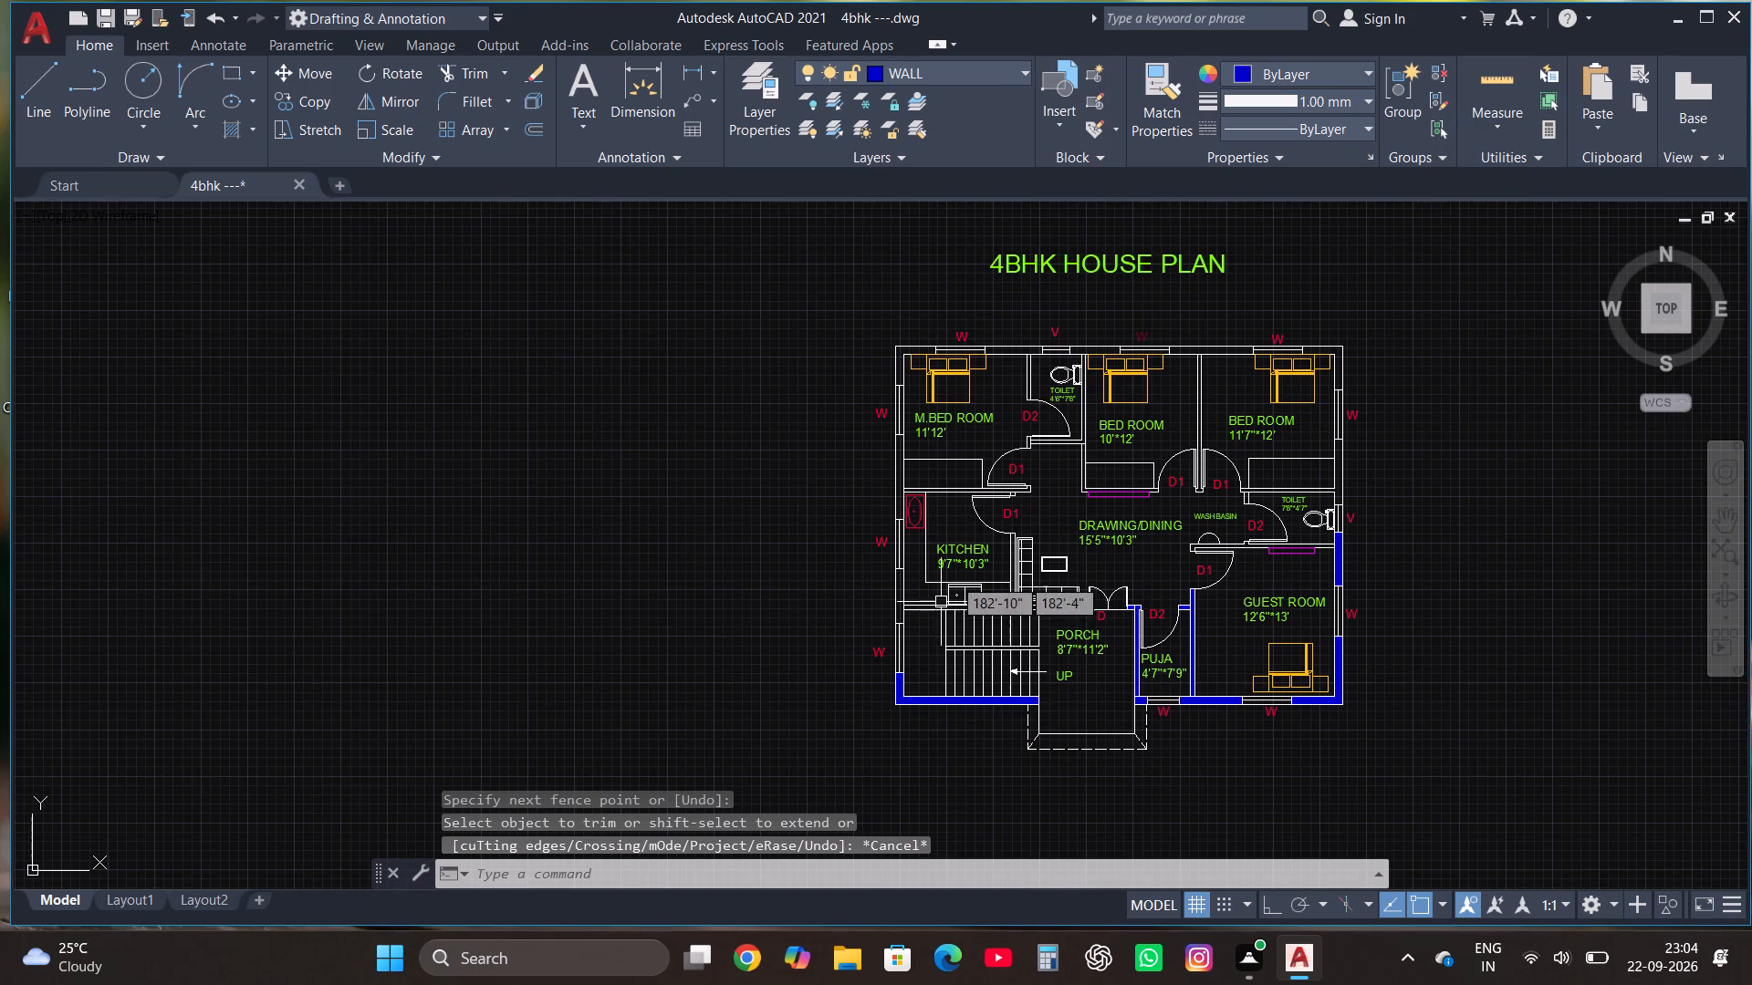
pyautogui.scroll(1, 980, 419)
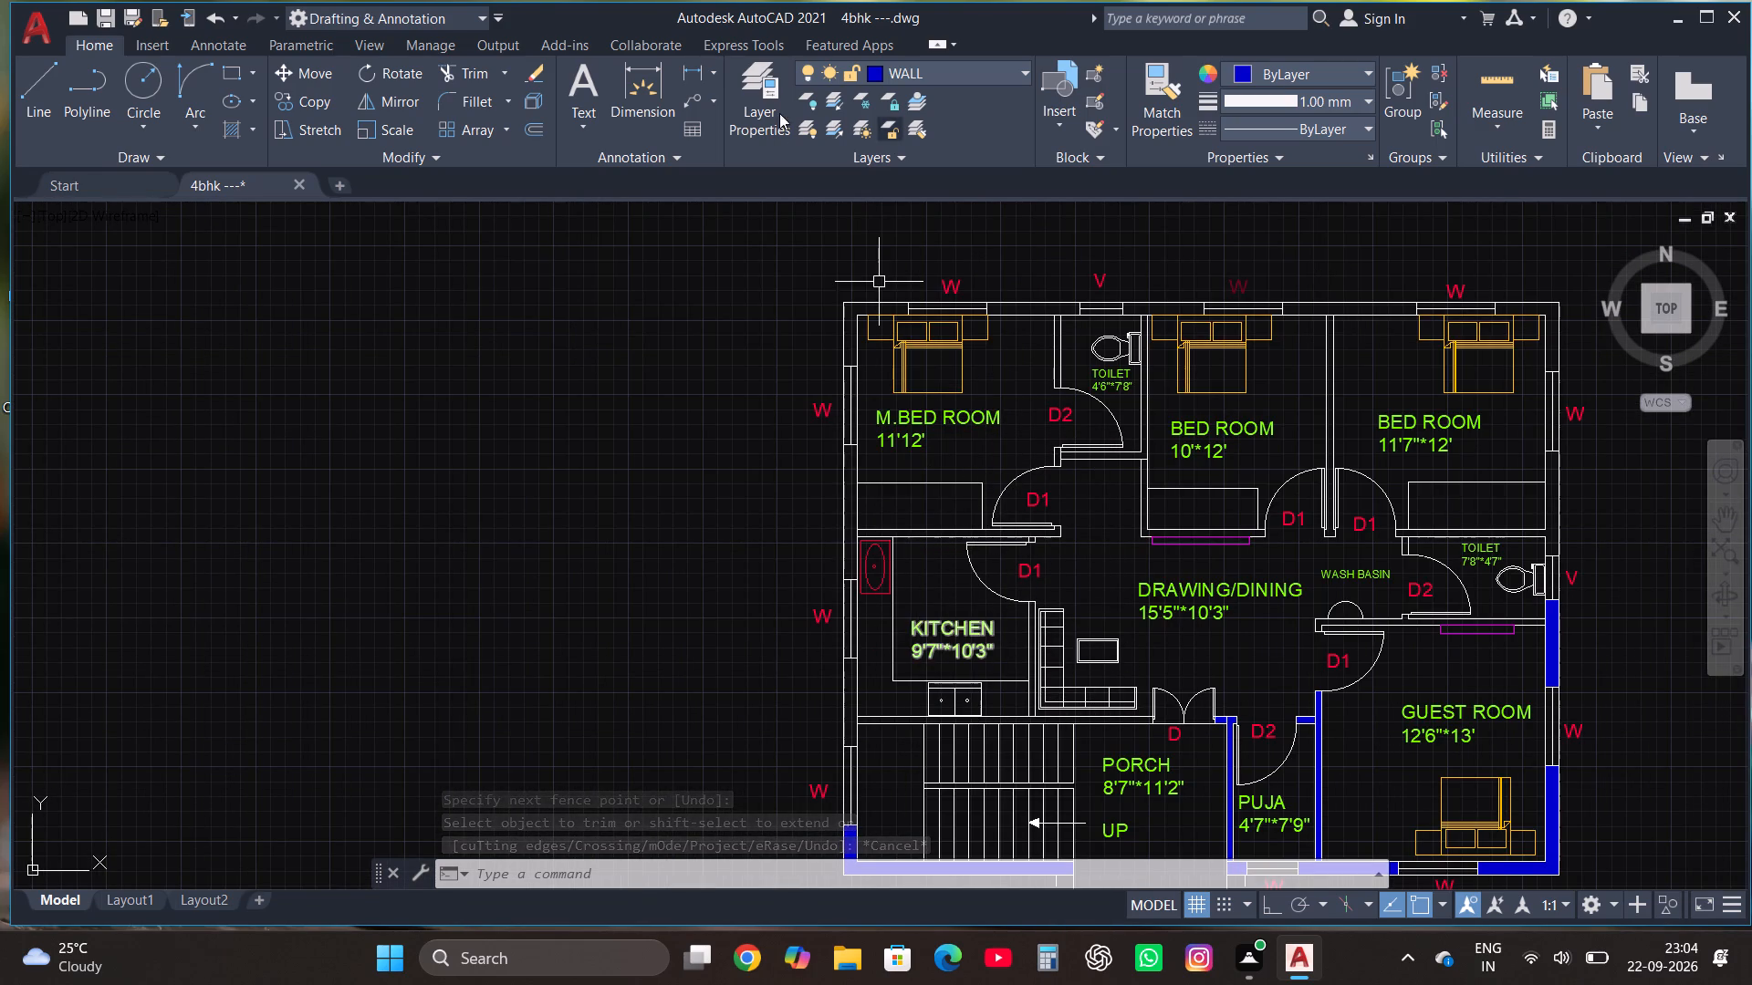
pyautogui.write('HA')
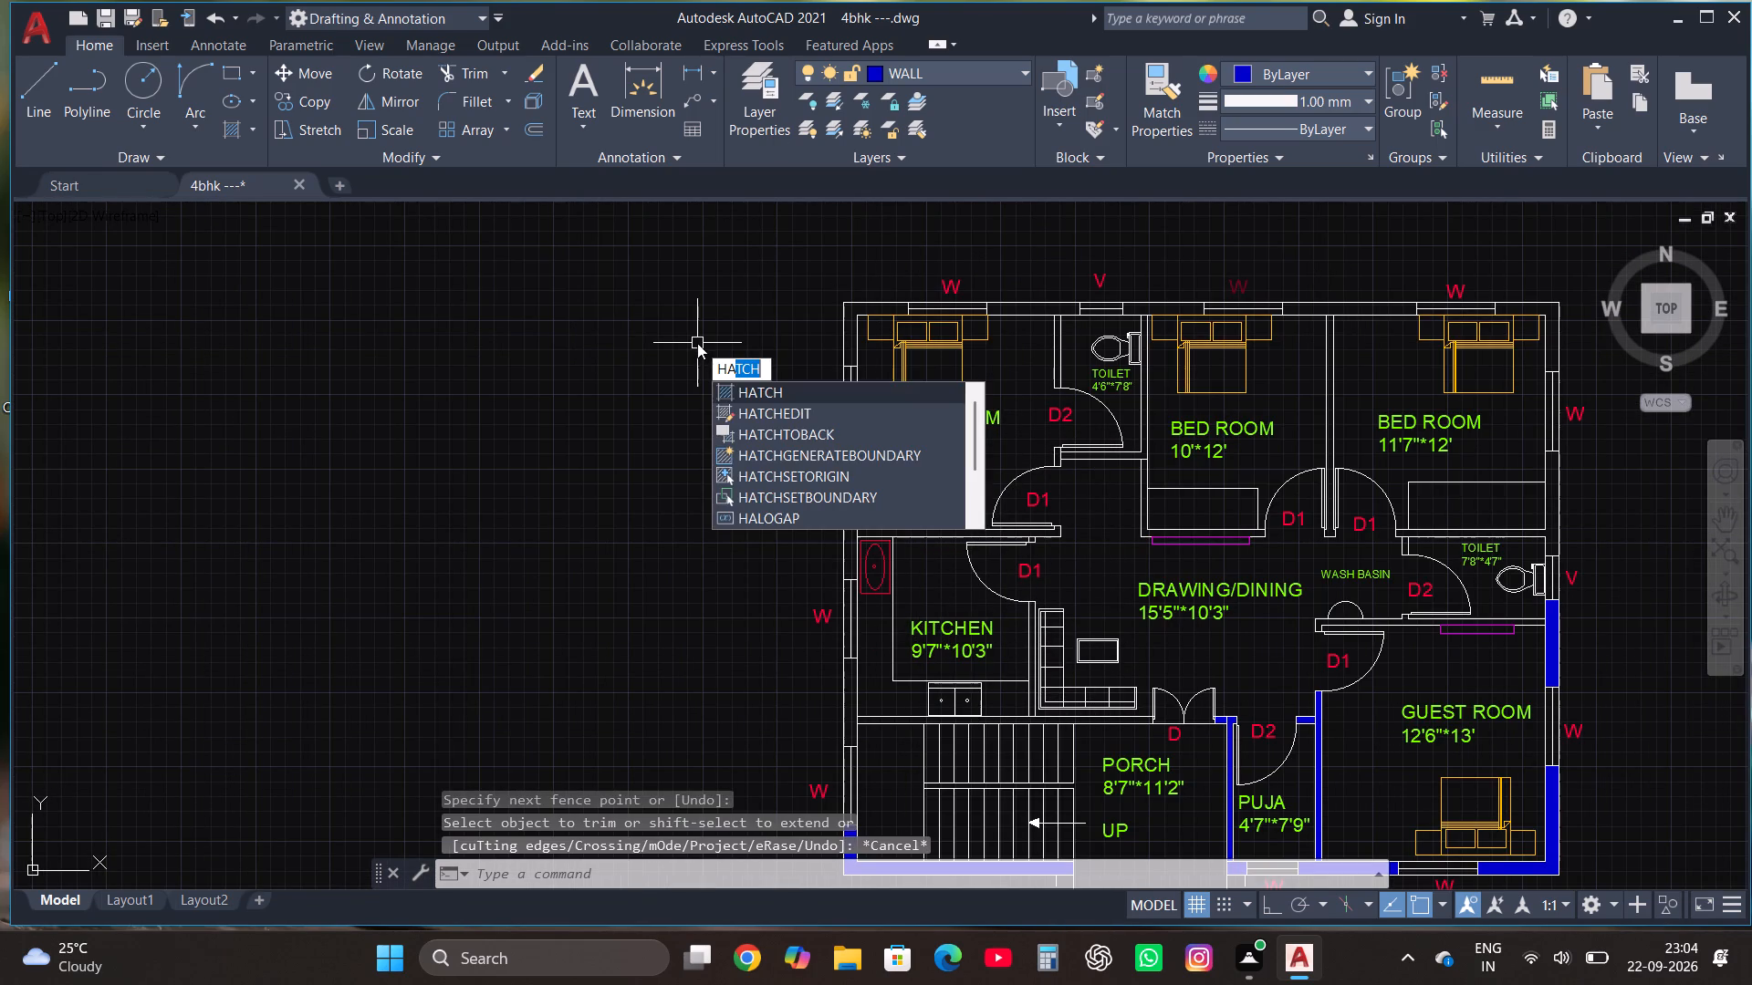
pyautogui.click(750, 391)
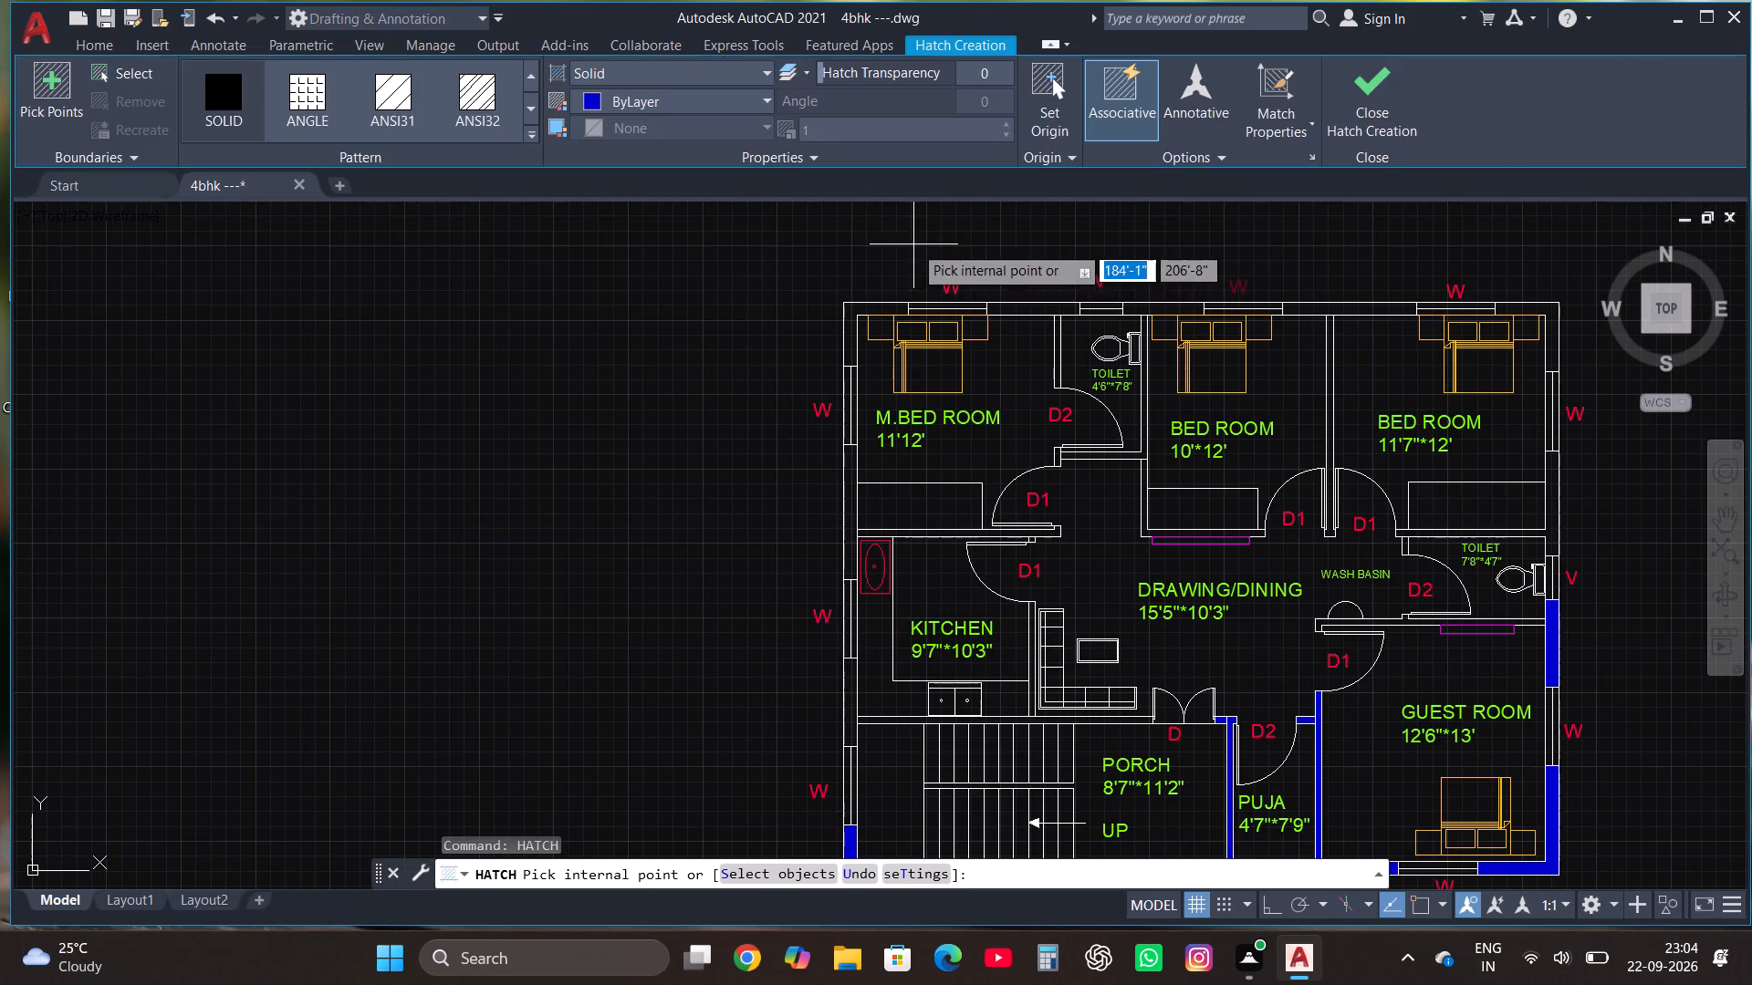
pyautogui.scroll(3, 884, 289)
pyautogui.click(849, 332)
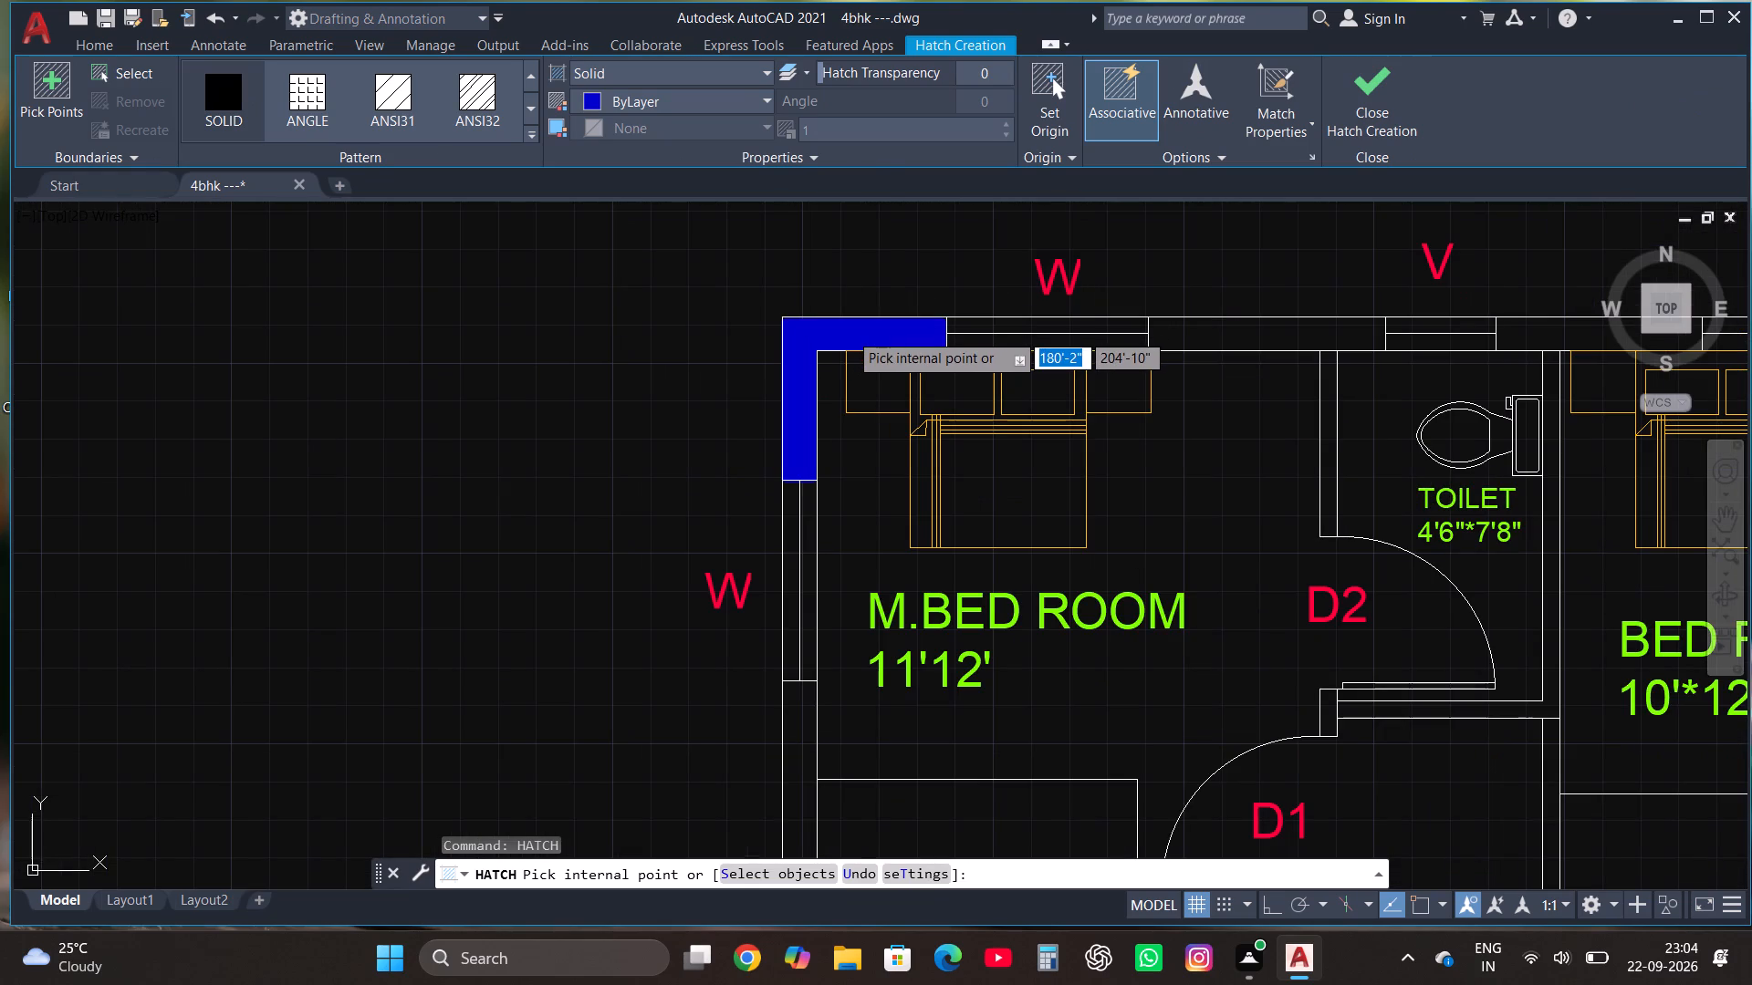
pyautogui.click(1257, 326)
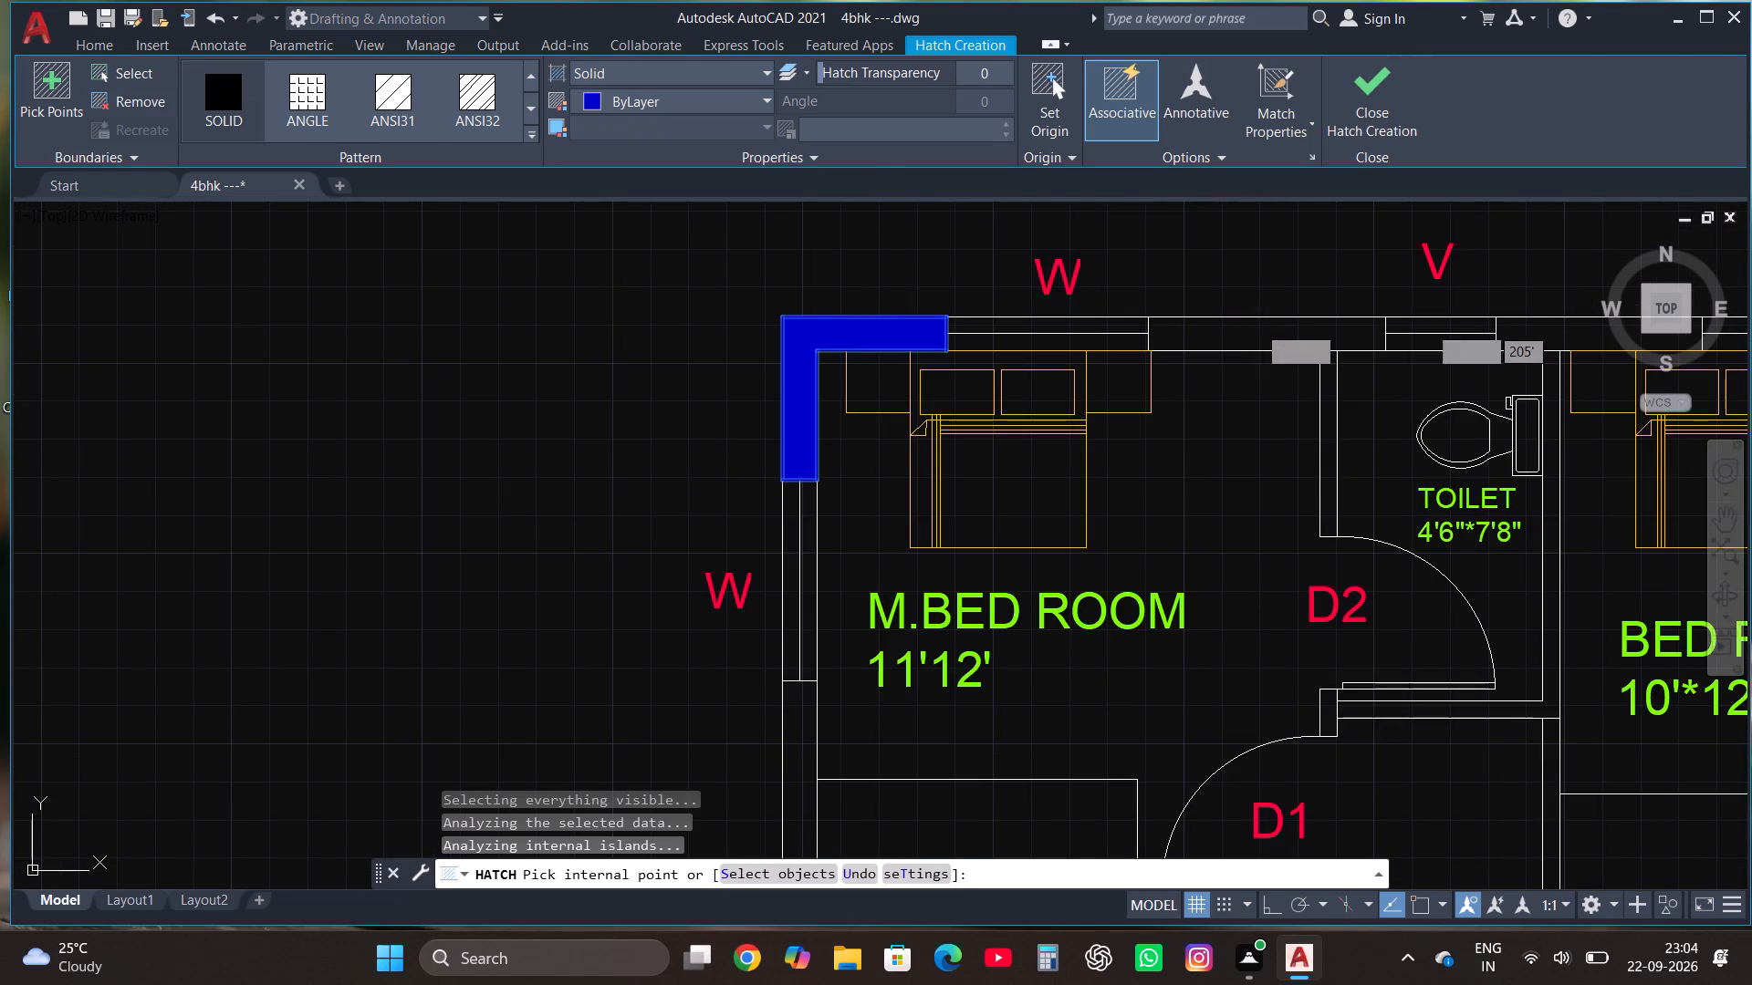
pyautogui.click(801, 730)
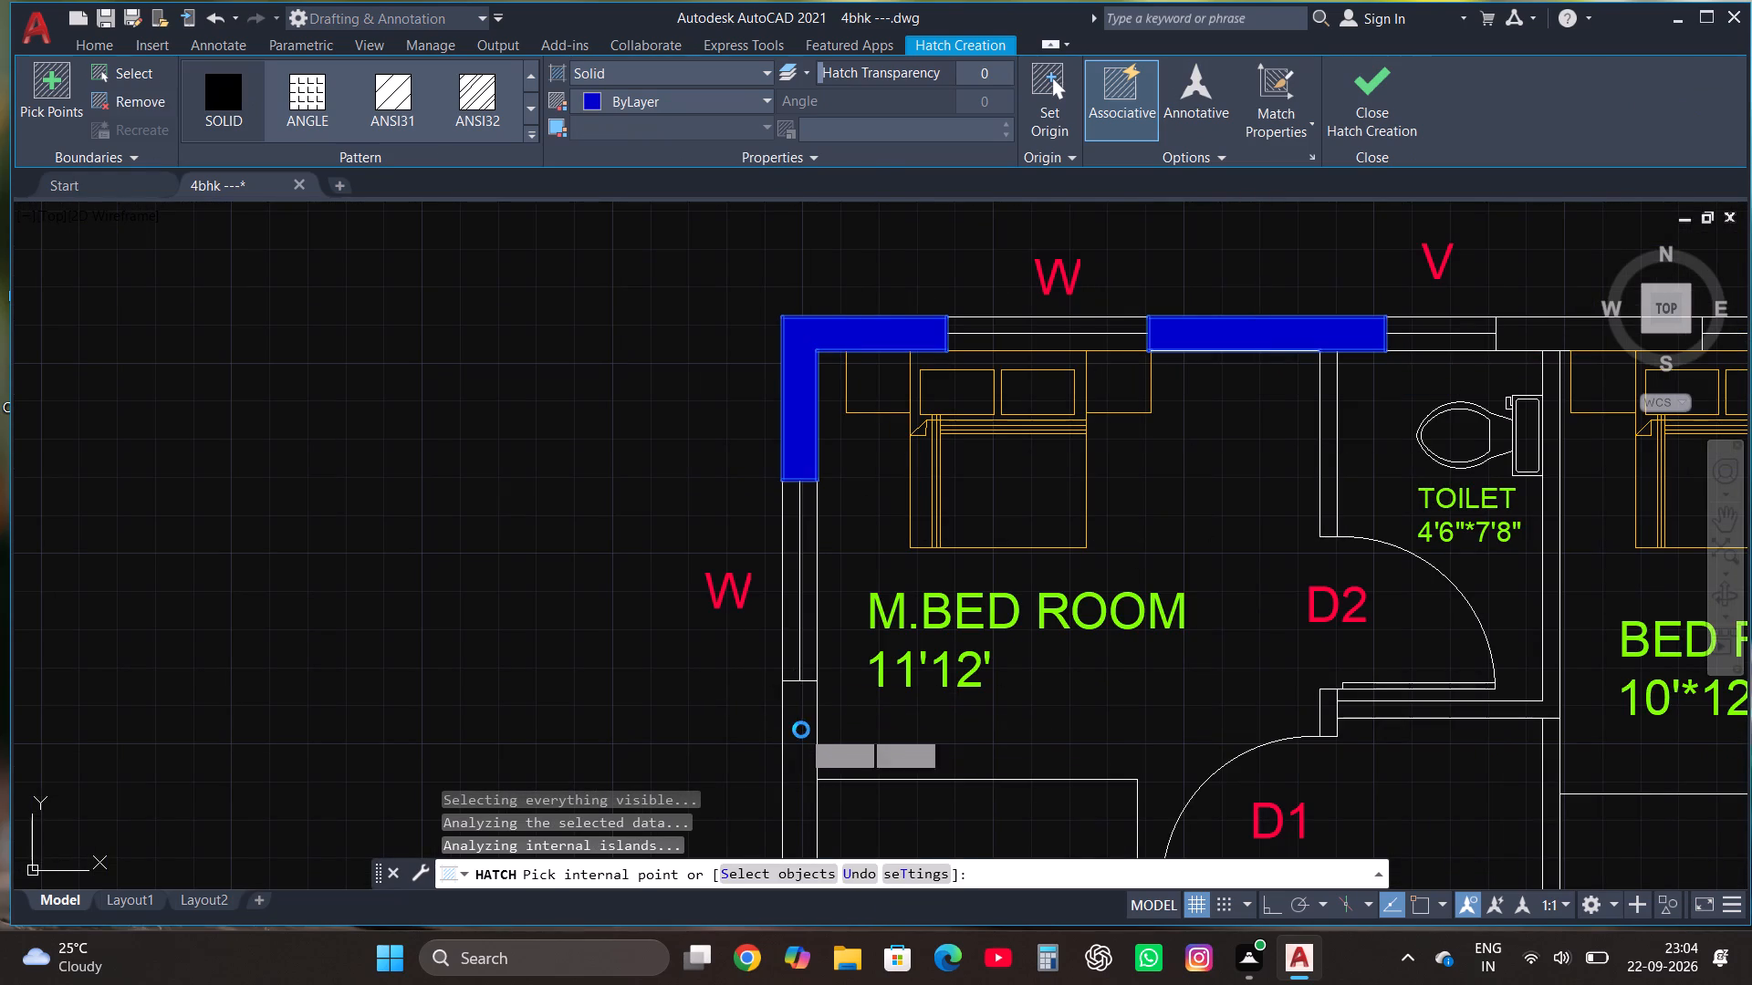
pyautogui.scroll(-4, 734, 593)
pyautogui.scroll(3, 975, 555)
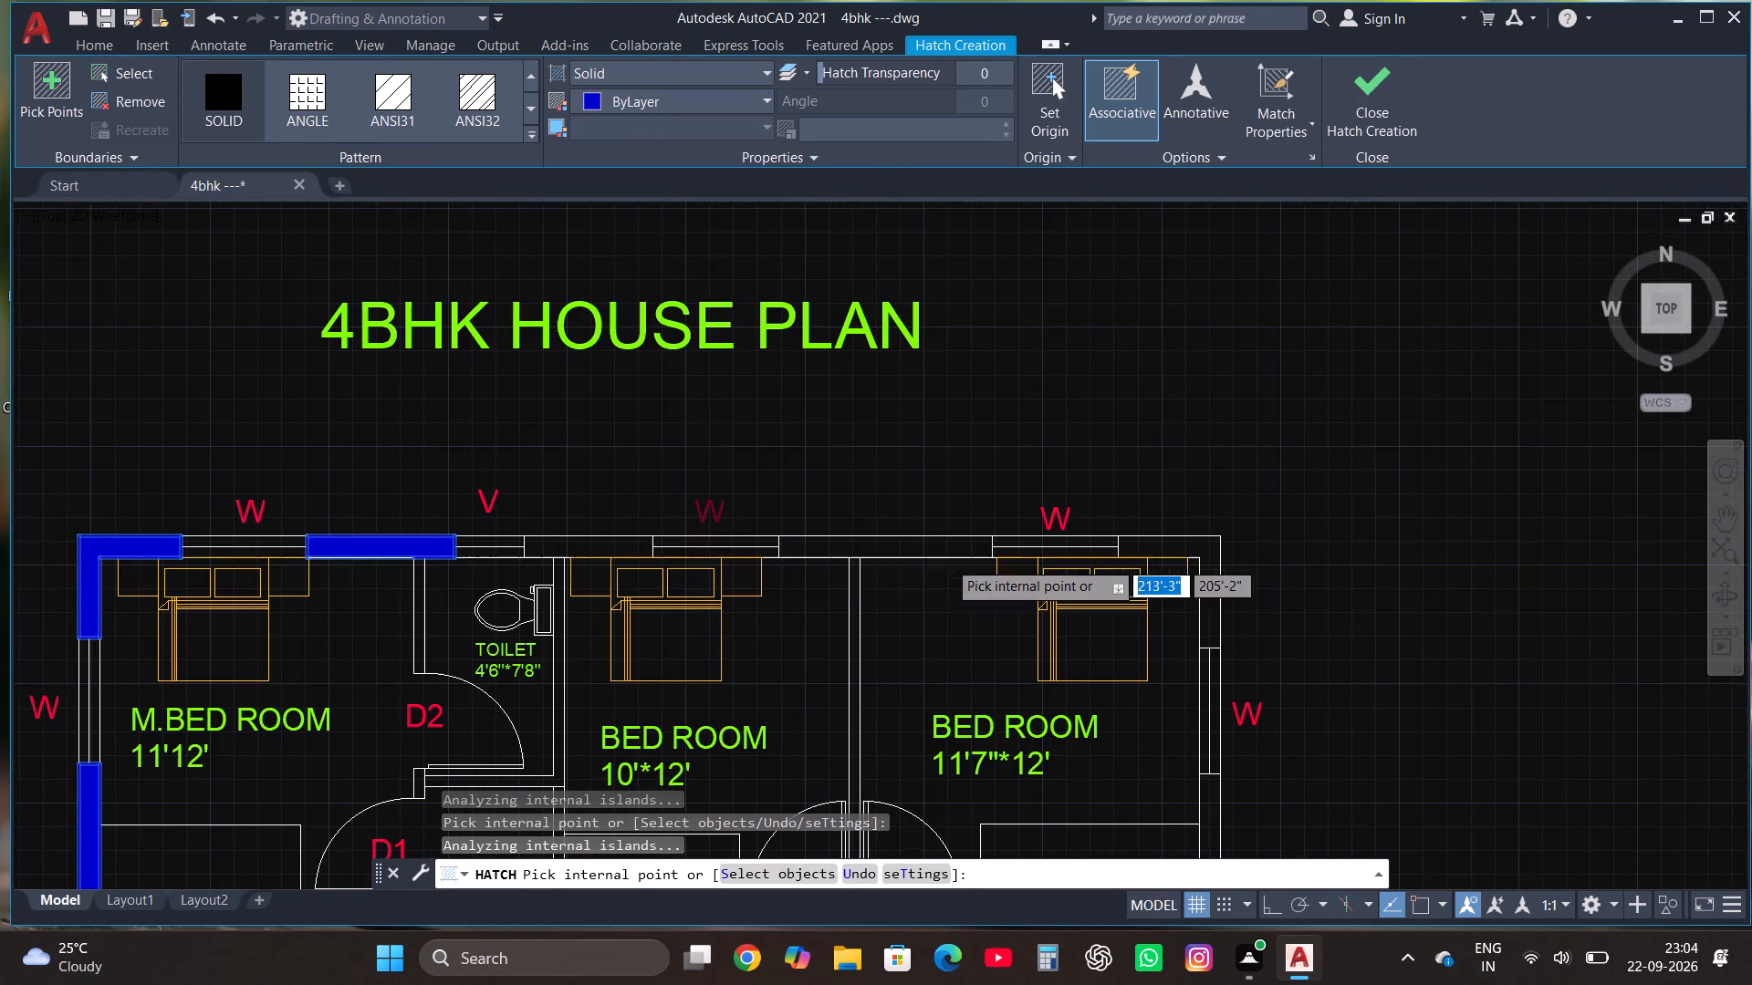
pyautogui.click(598, 547)
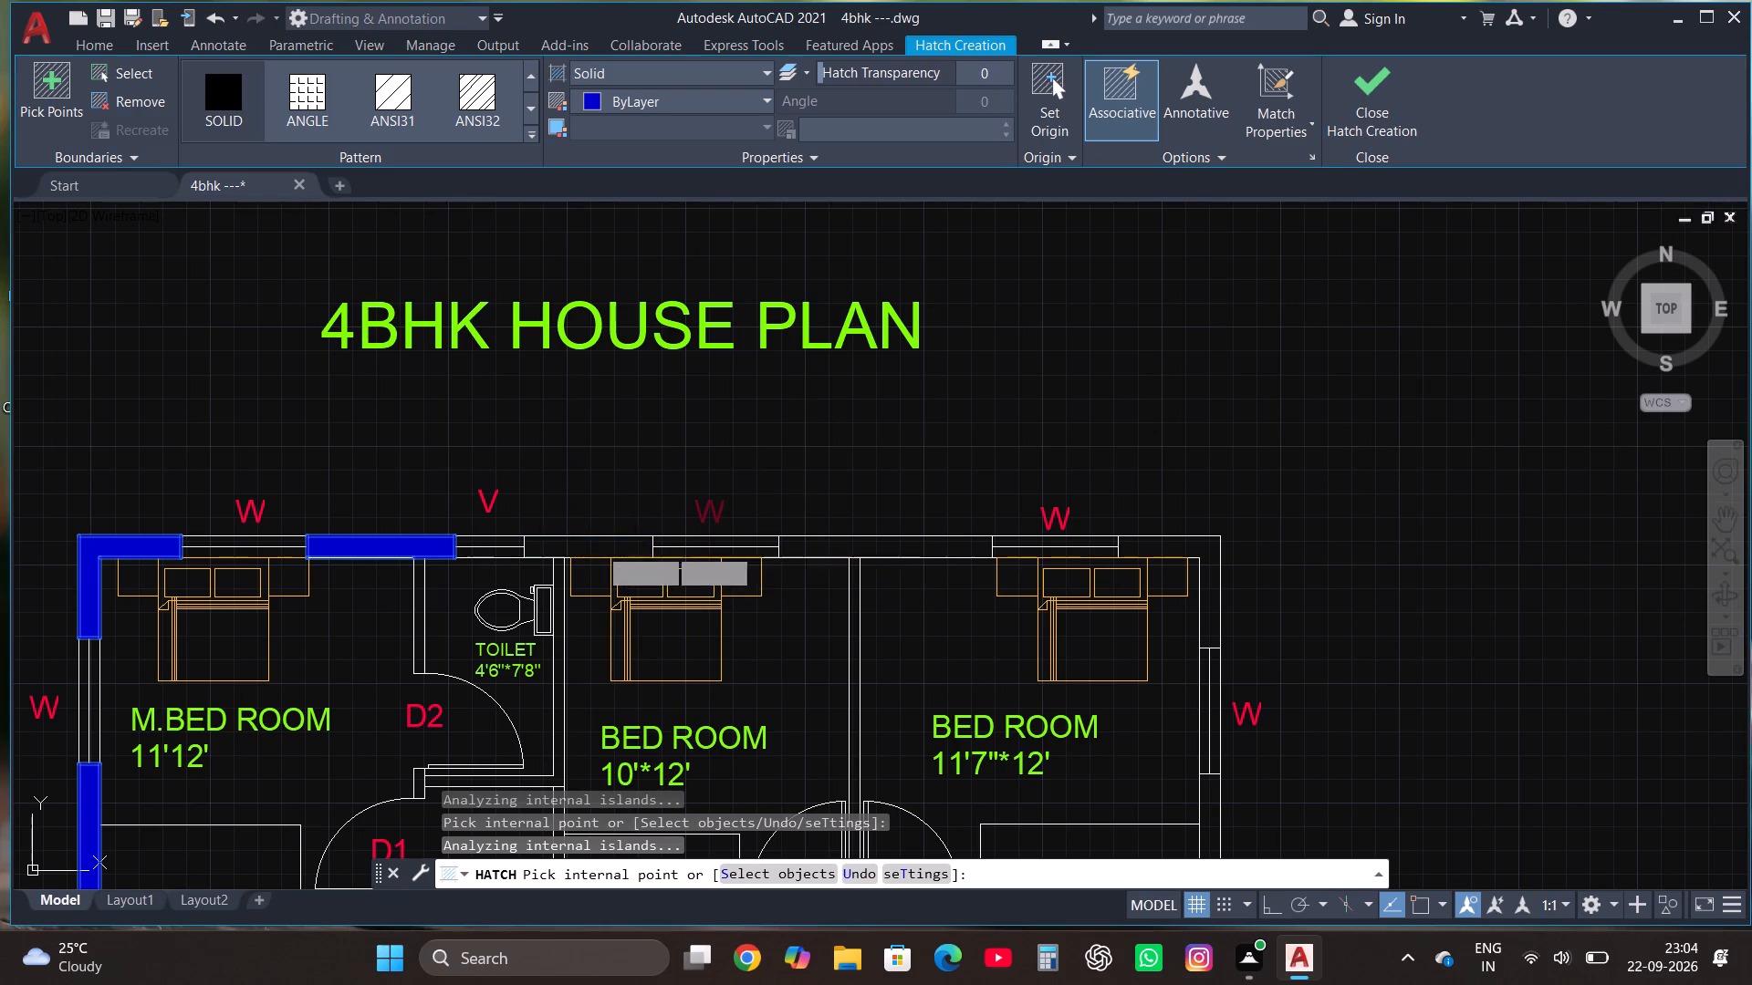
pyautogui.scroll(2, 887, 554)
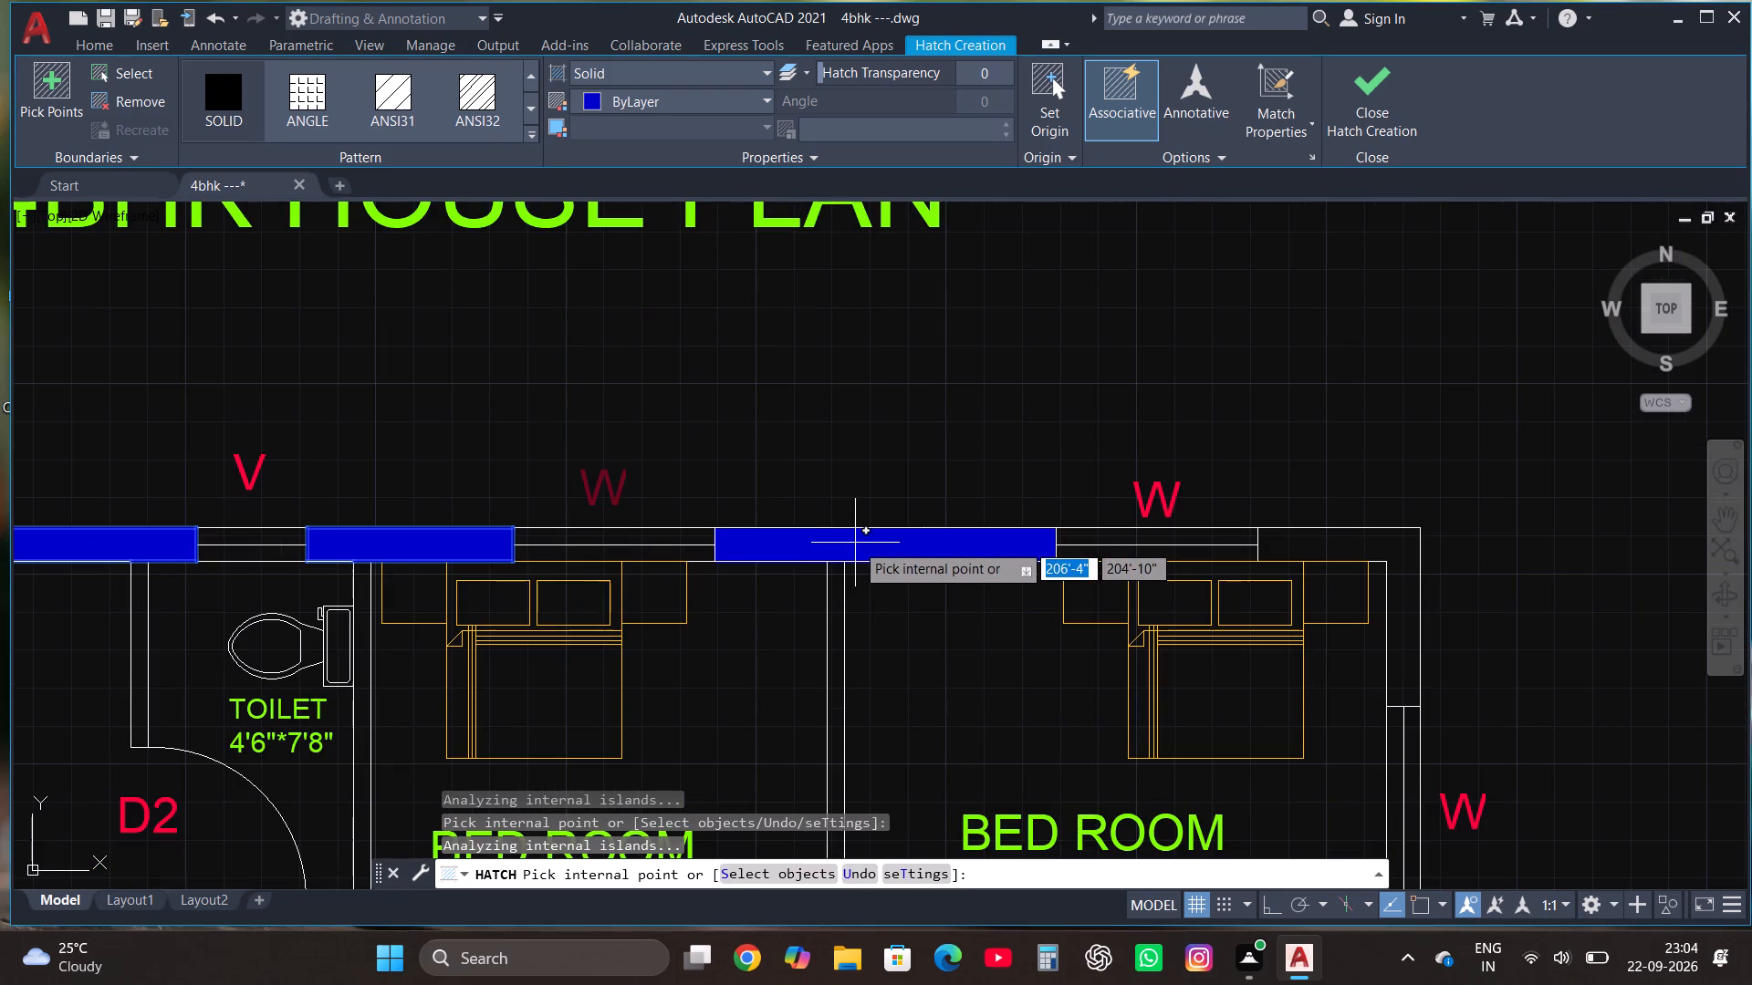
pyautogui.click(855, 543)
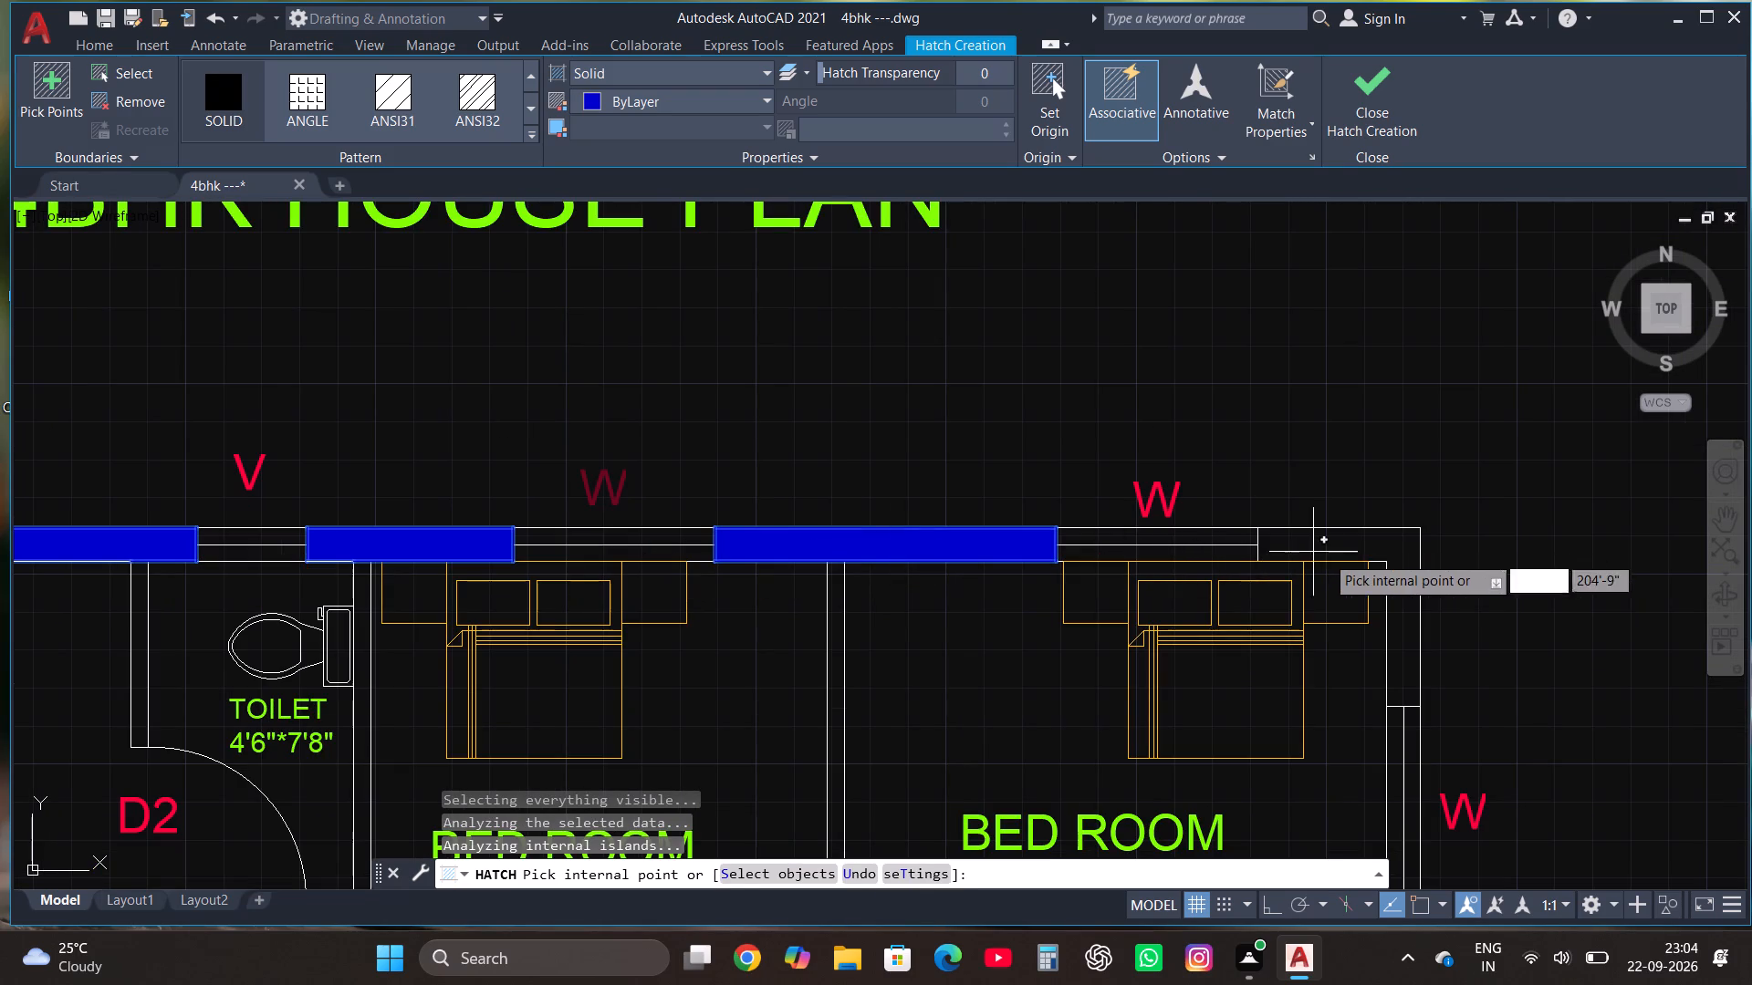
pyautogui.click(1339, 555)
# Try hatching the wall between the two eastern BED ROOMs, and finish the hatch of the exterior walls.
pyautogui.scroll(-3, 1246, 498)
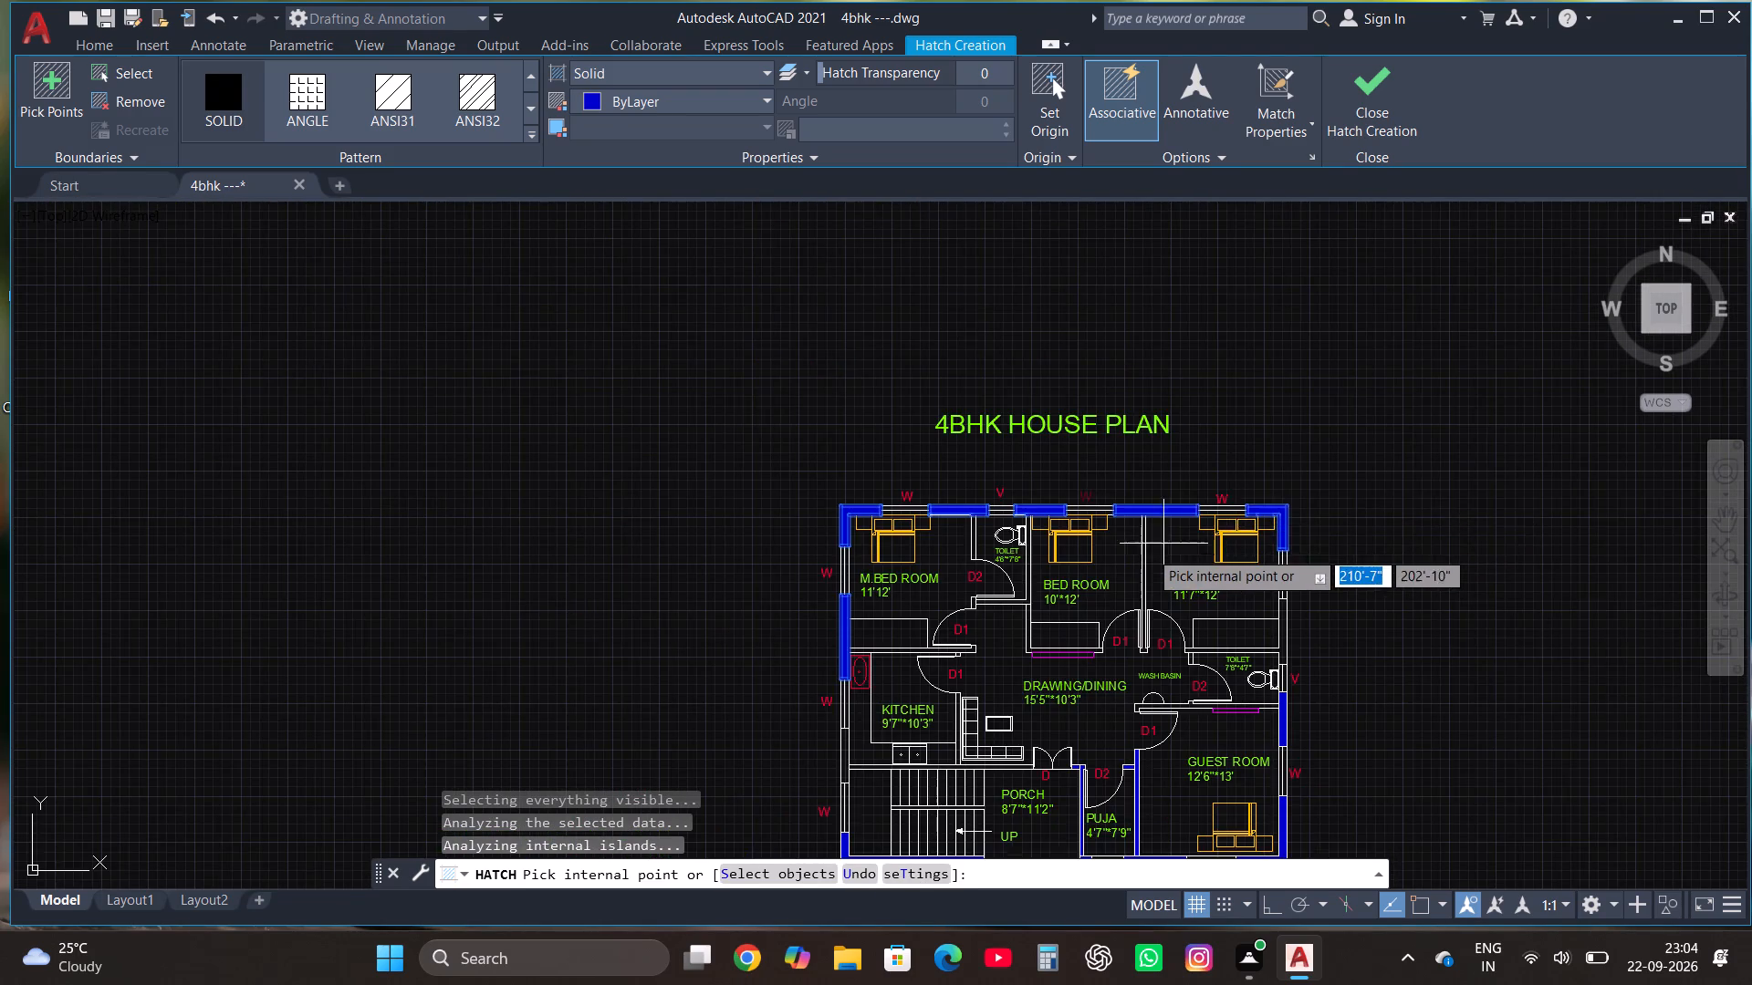
pyautogui.scroll(4, 1147, 550)
pyautogui.click(1130, 535)
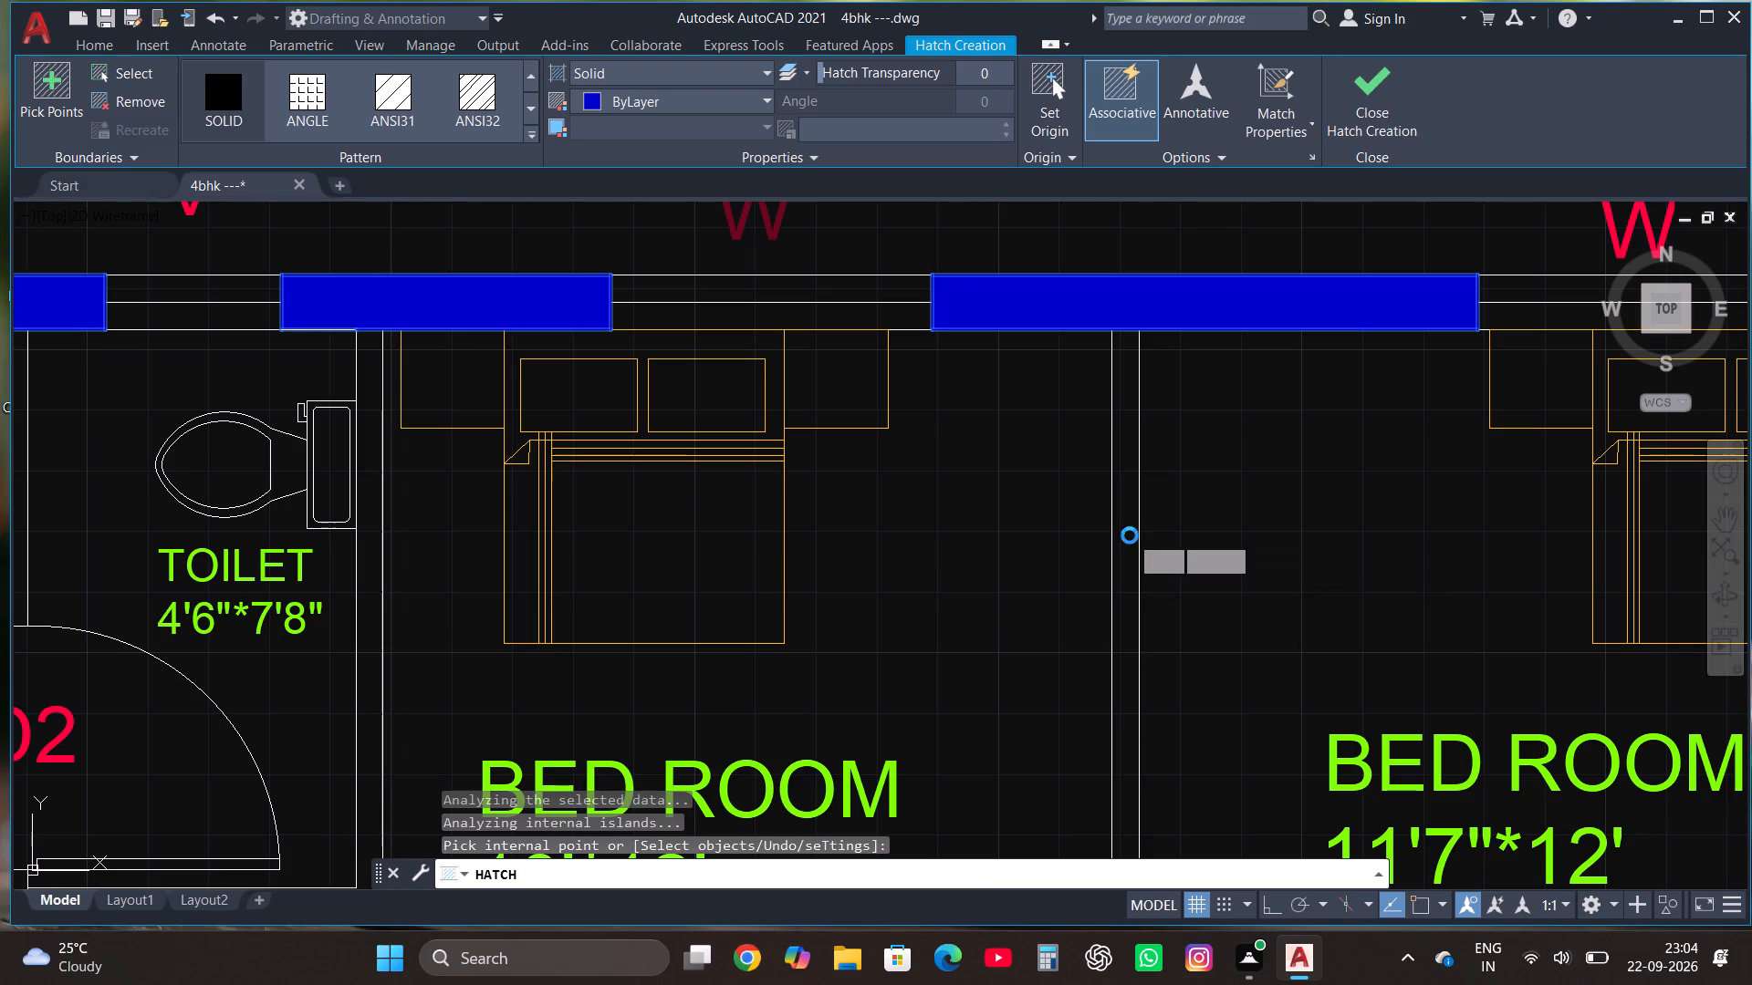
pyautogui.click(1093, 528)
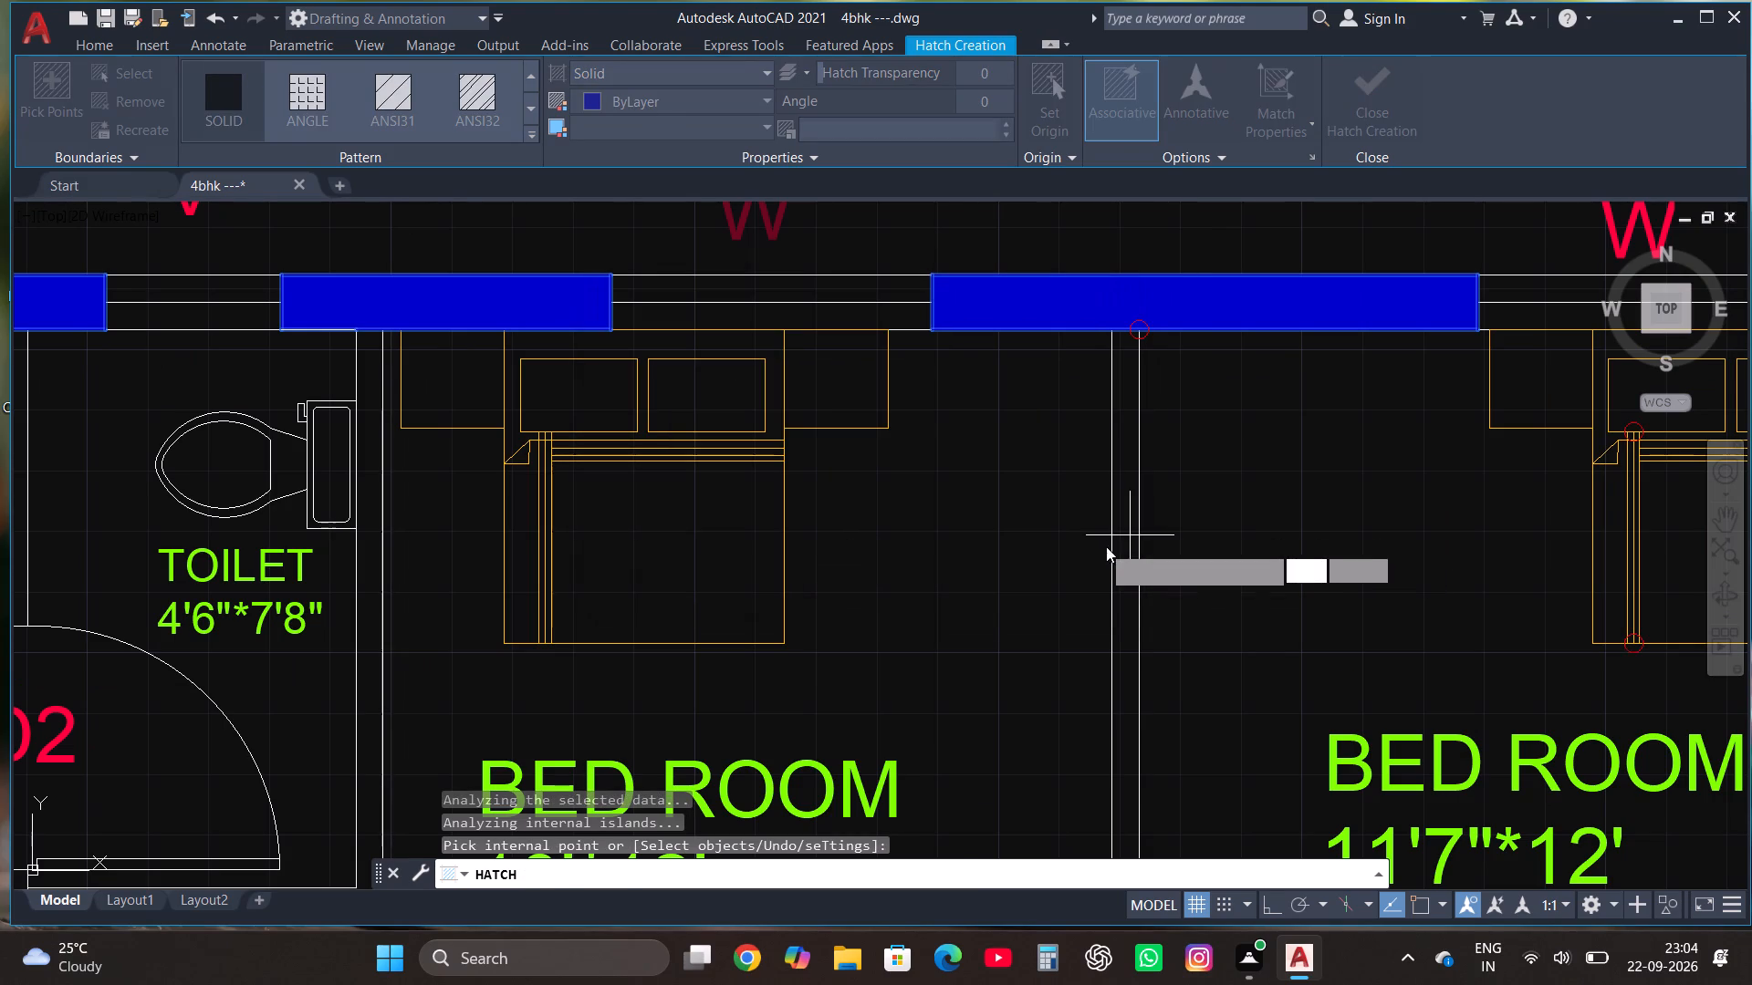
pyautogui.scroll(-4, 1110, 516)
pyautogui.scroll(4, 1128, 486)
pyautogui.click(1381, 85)
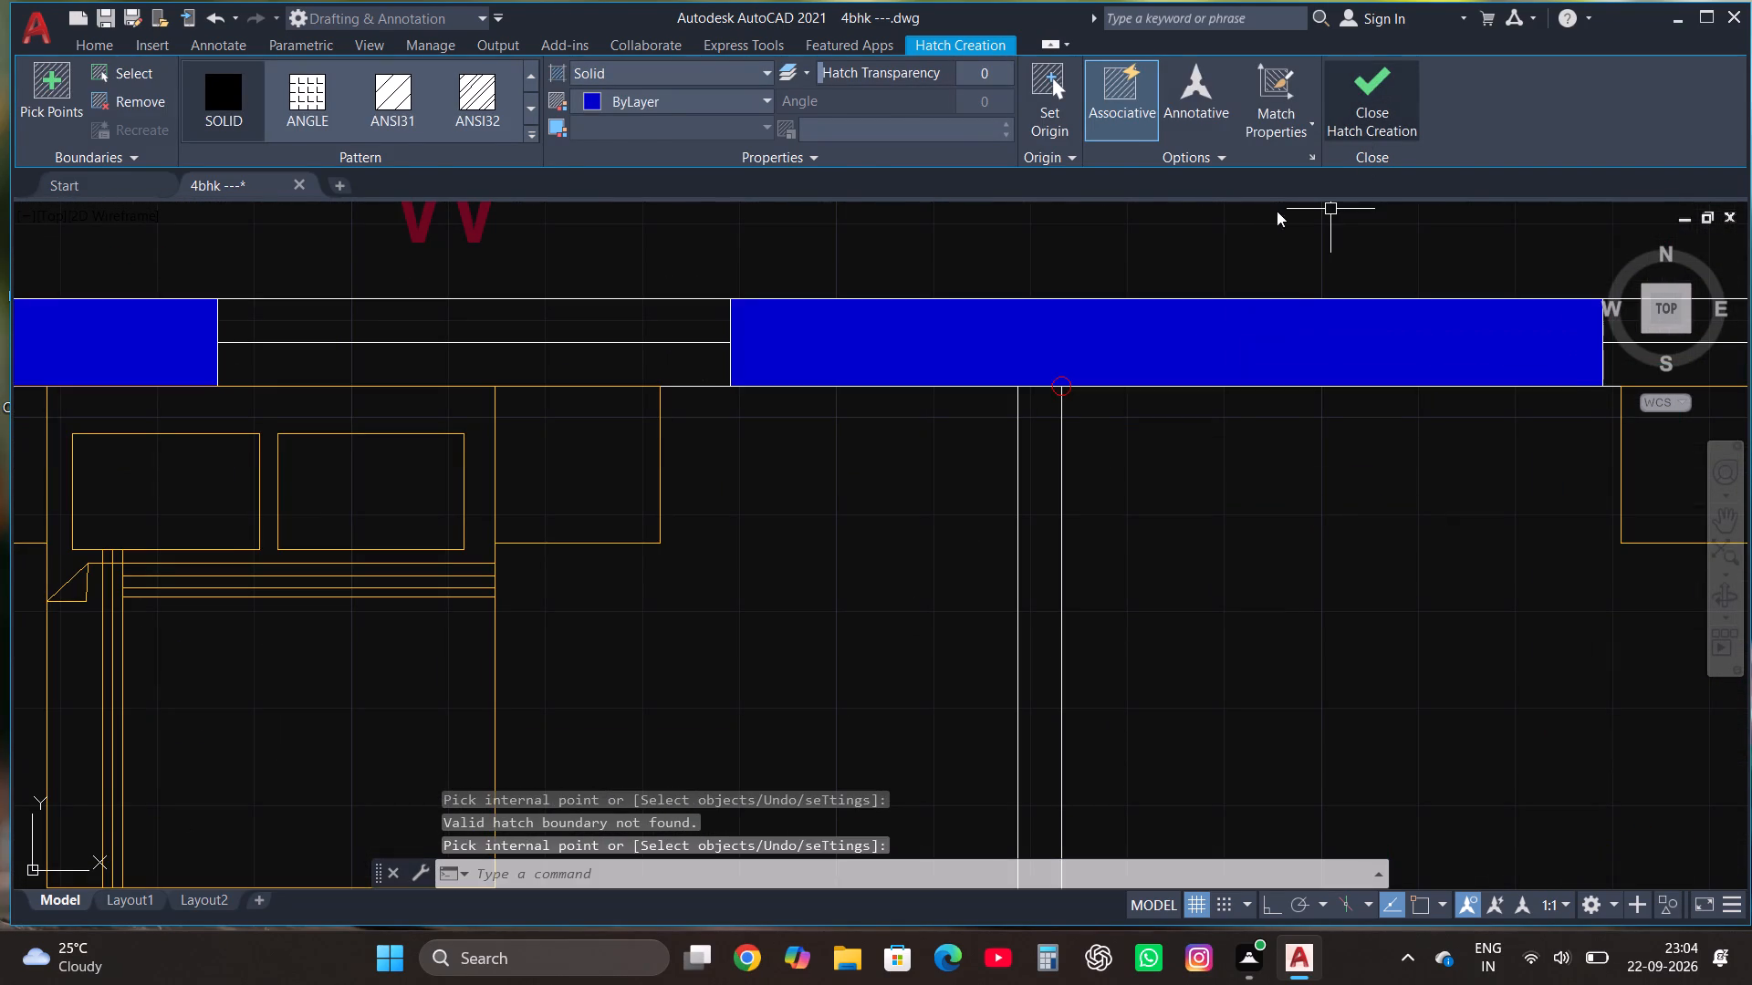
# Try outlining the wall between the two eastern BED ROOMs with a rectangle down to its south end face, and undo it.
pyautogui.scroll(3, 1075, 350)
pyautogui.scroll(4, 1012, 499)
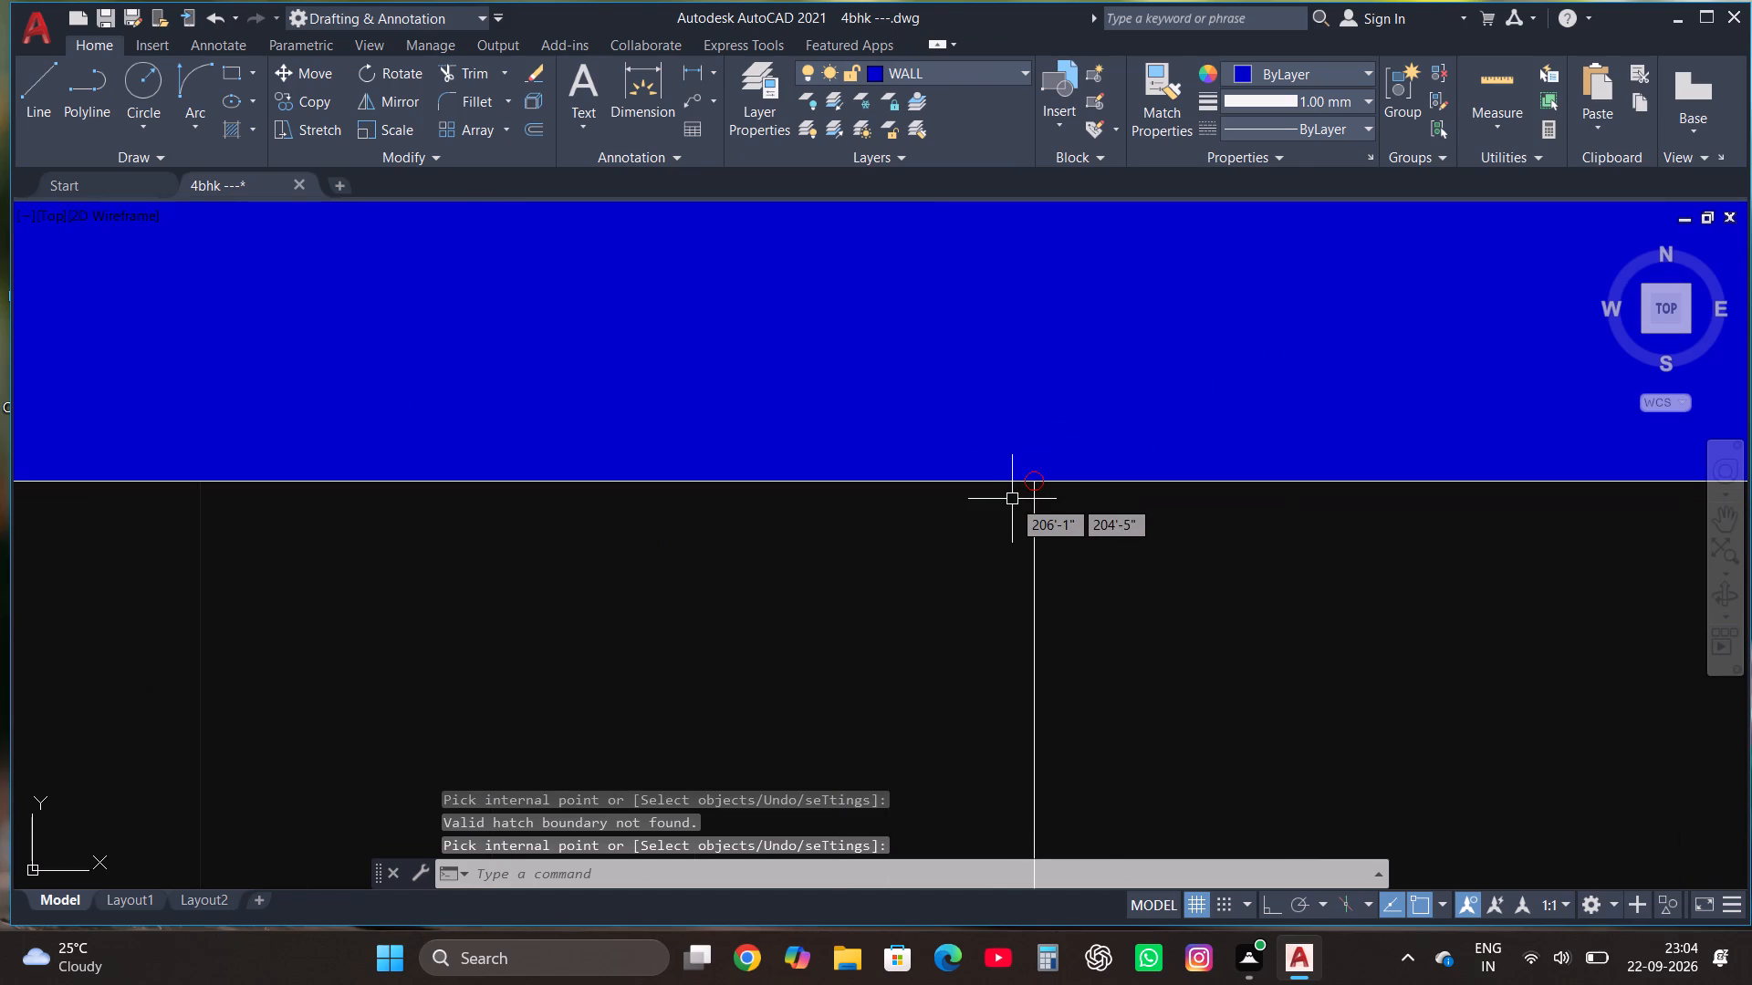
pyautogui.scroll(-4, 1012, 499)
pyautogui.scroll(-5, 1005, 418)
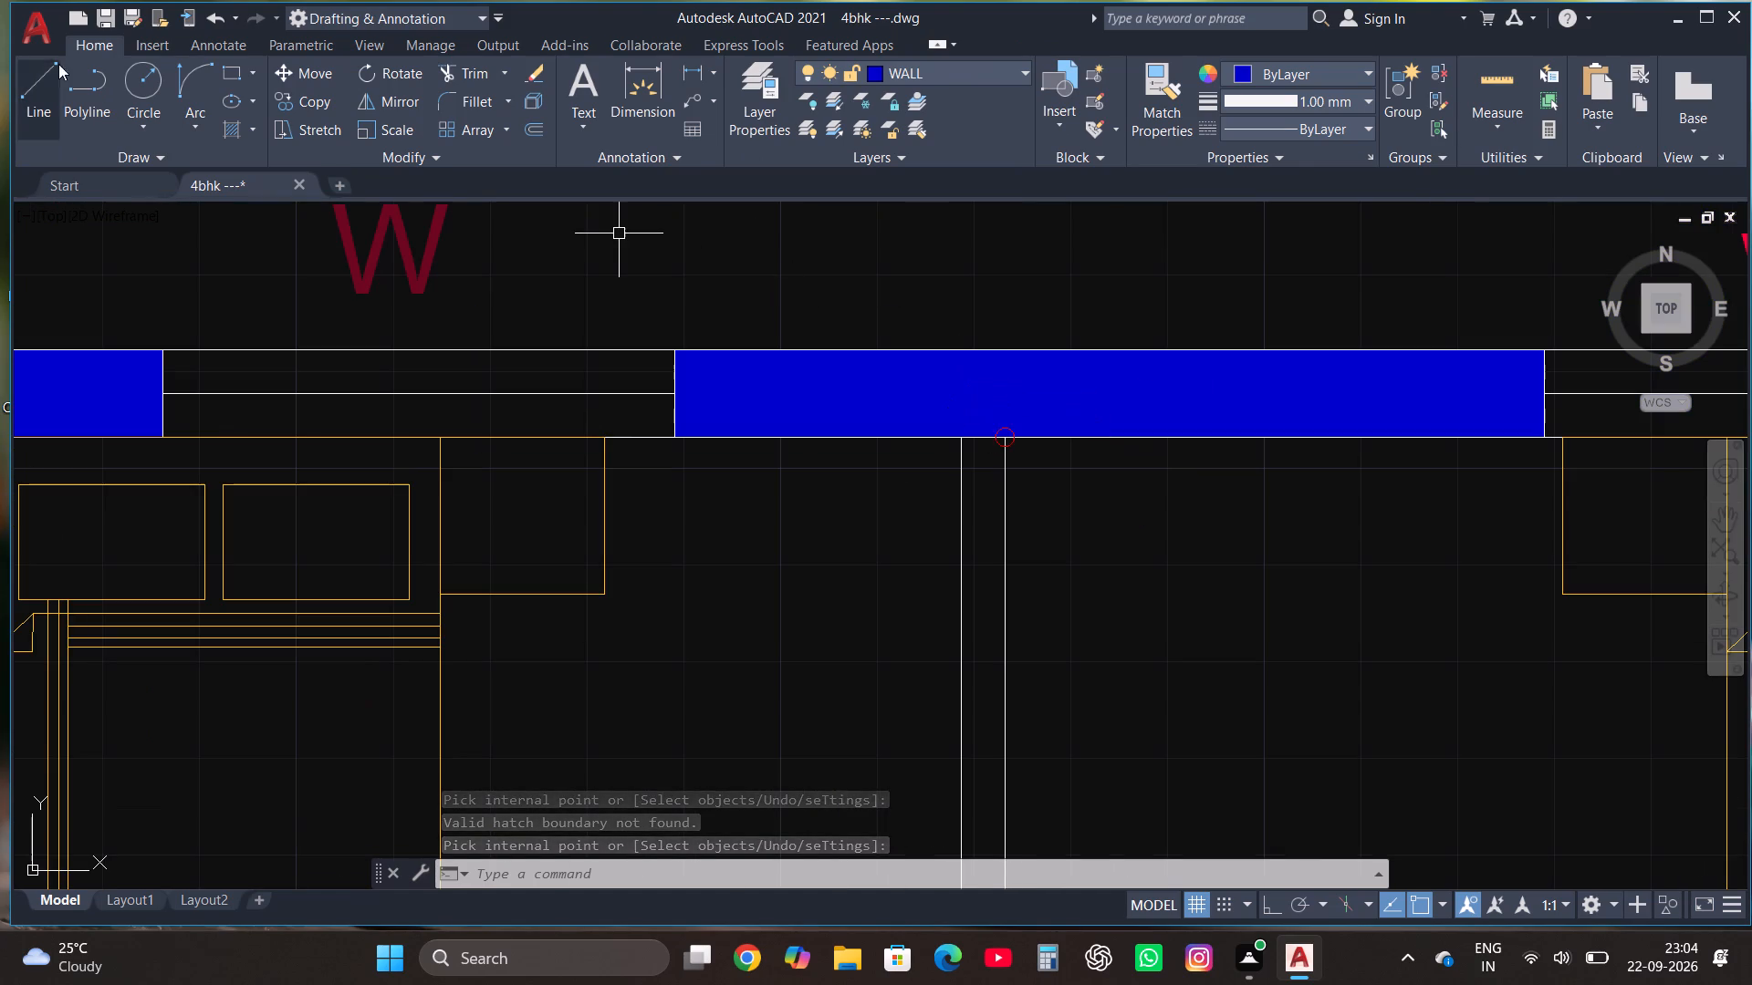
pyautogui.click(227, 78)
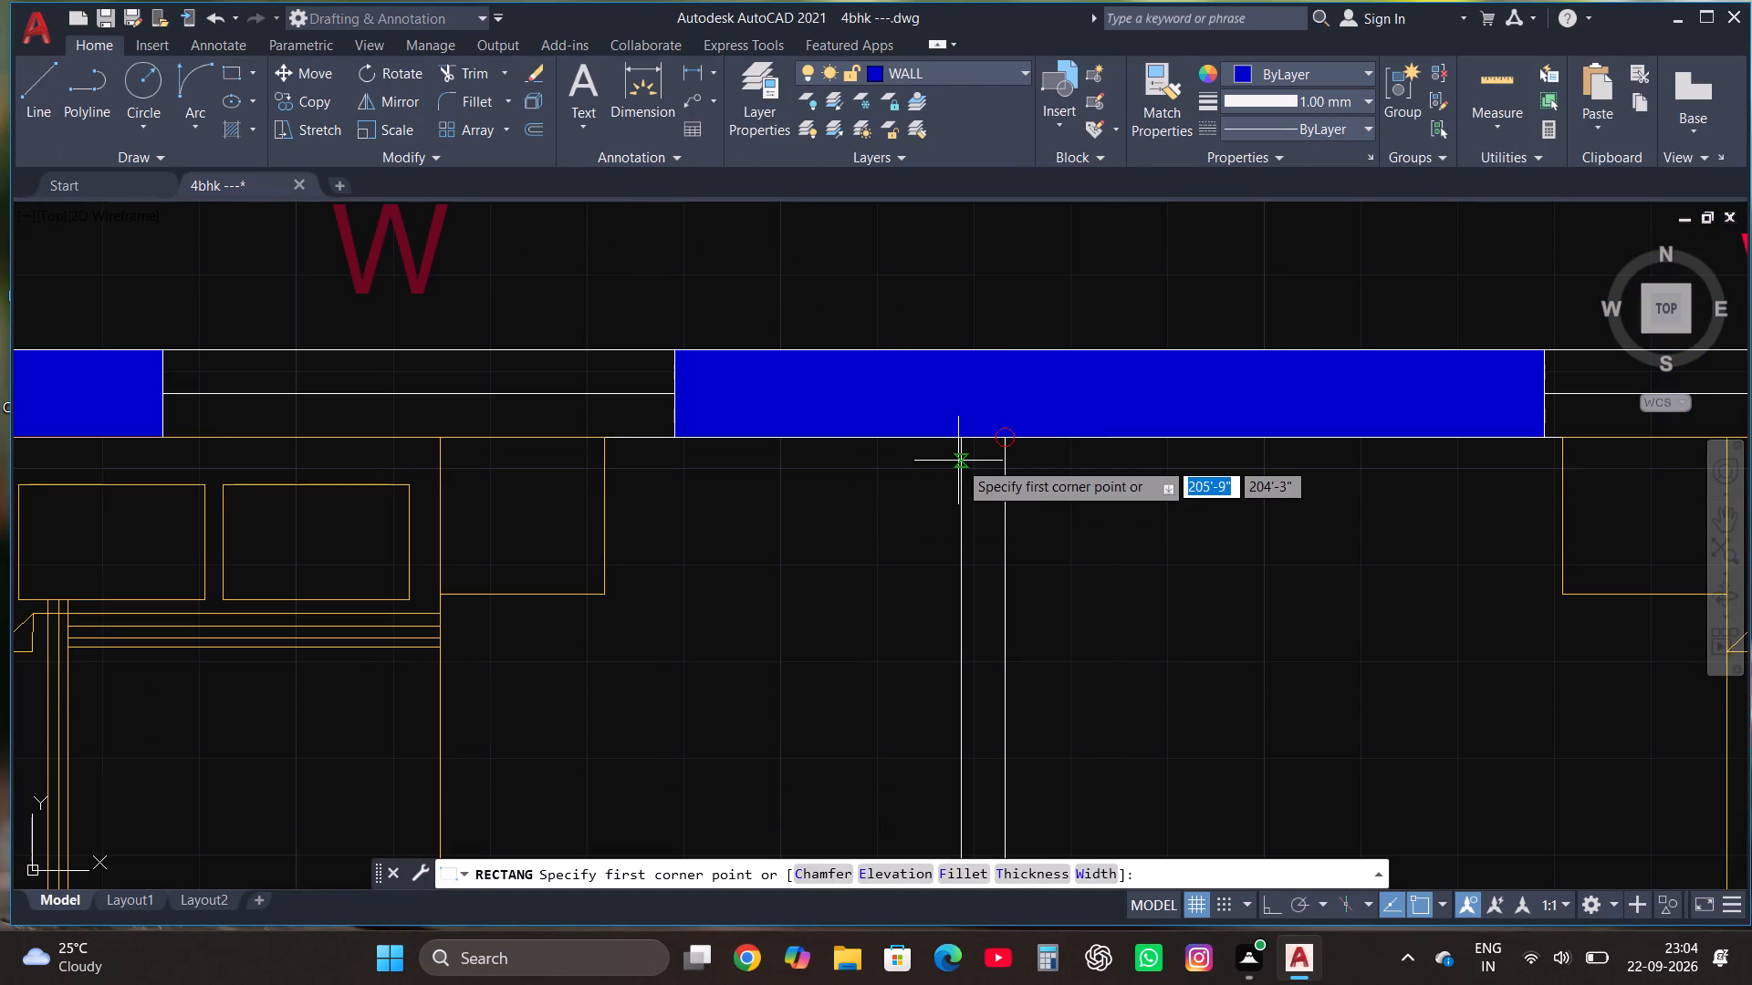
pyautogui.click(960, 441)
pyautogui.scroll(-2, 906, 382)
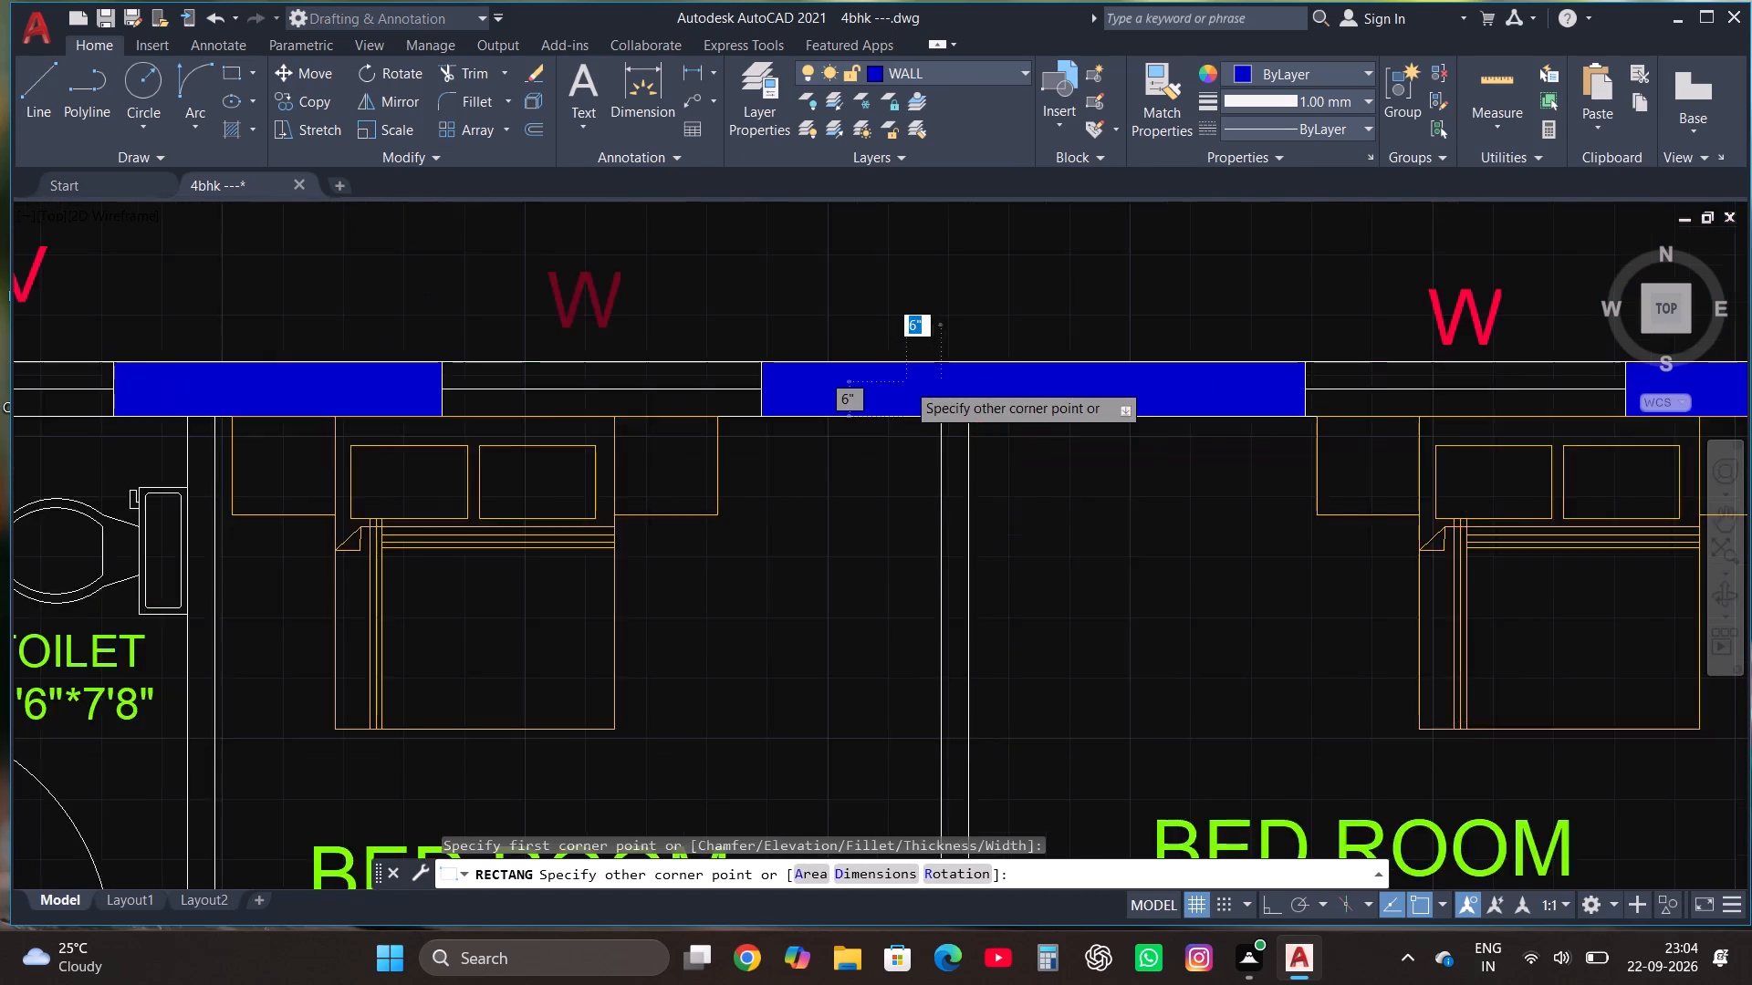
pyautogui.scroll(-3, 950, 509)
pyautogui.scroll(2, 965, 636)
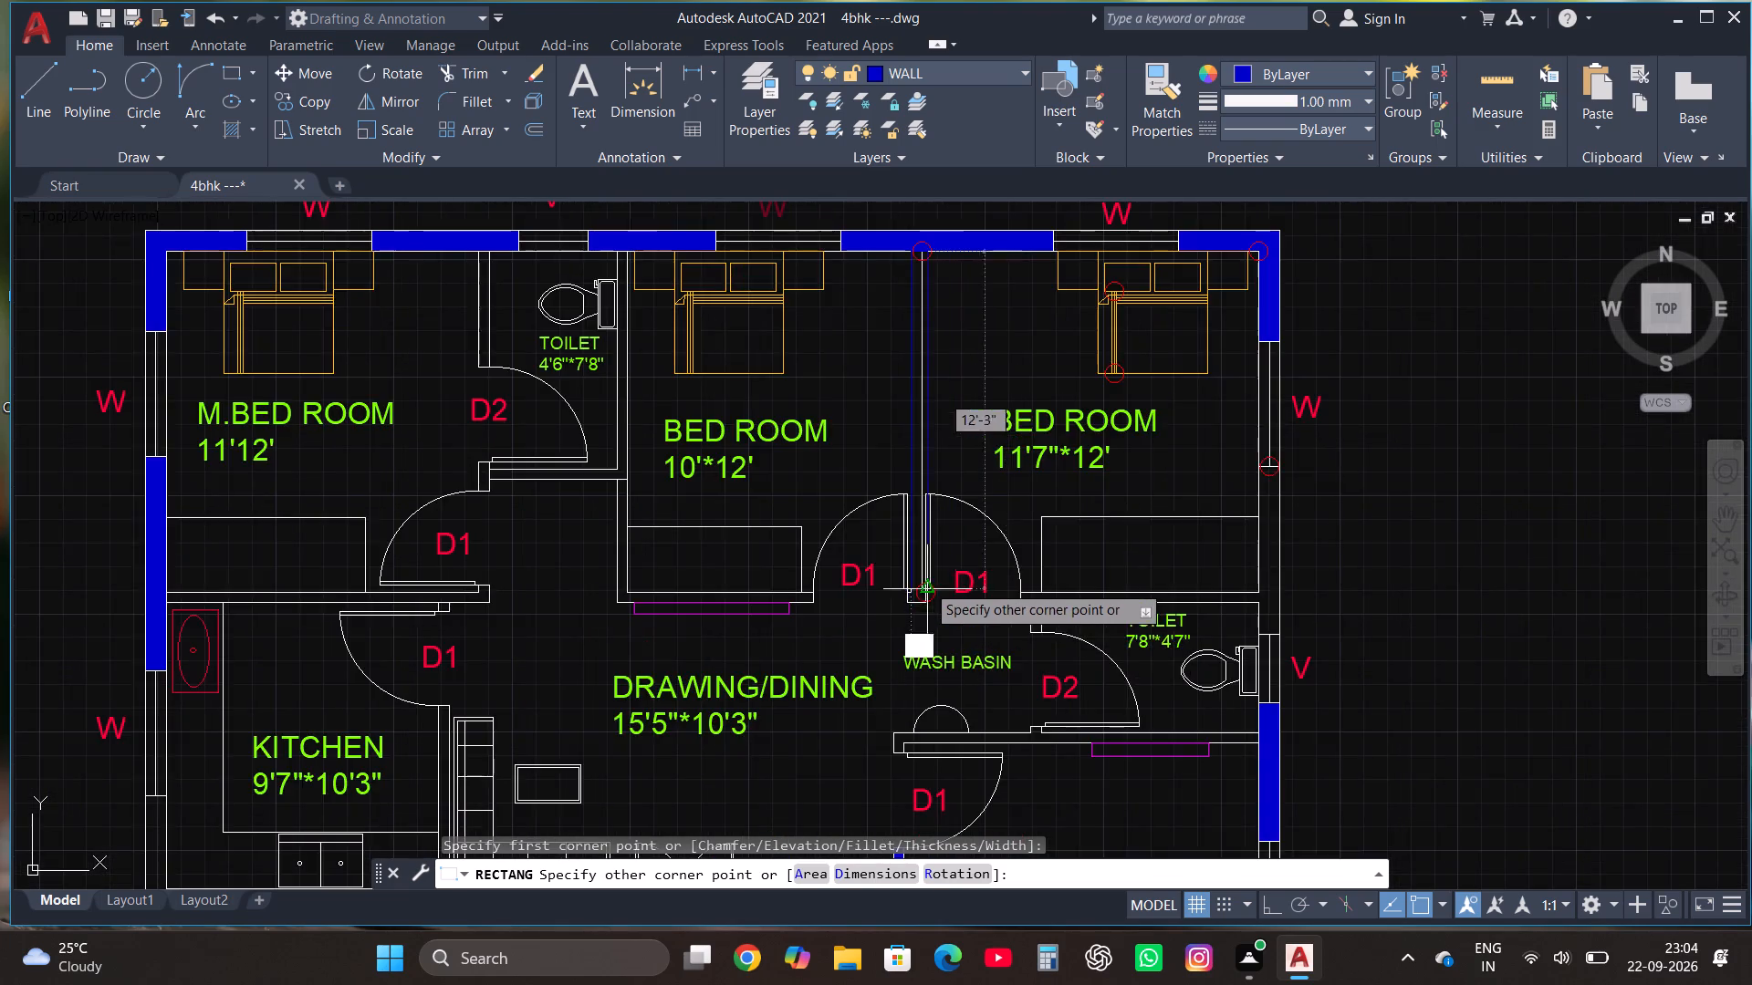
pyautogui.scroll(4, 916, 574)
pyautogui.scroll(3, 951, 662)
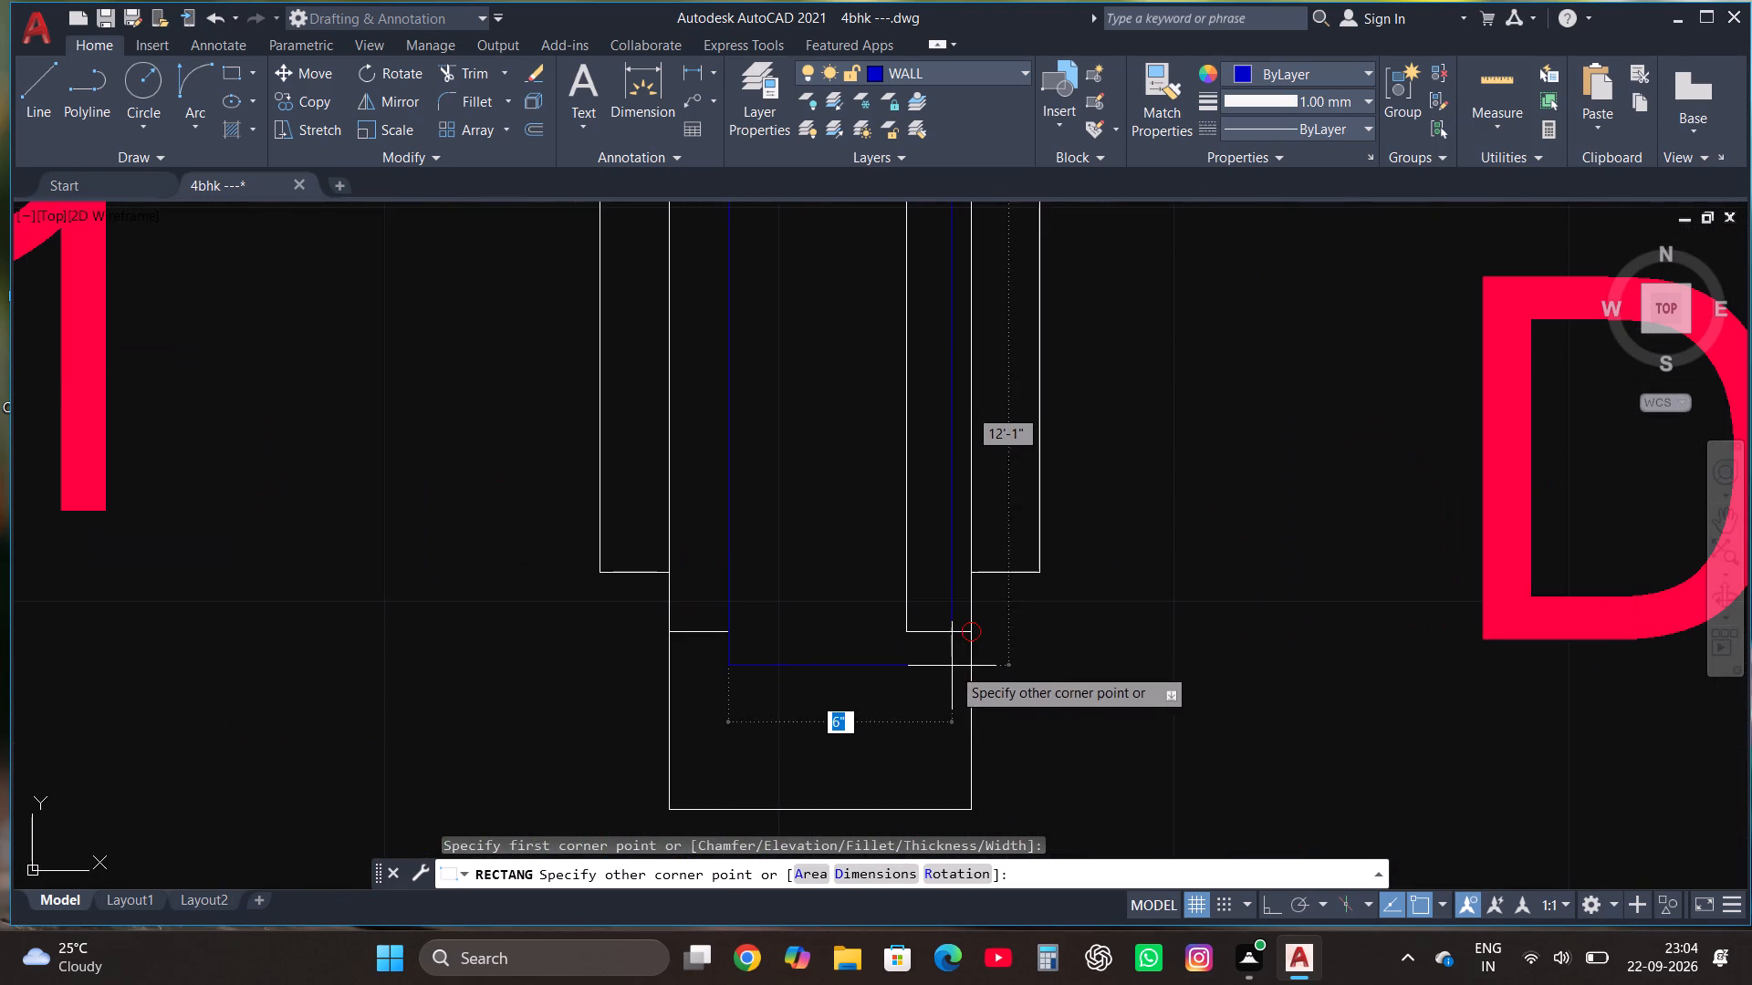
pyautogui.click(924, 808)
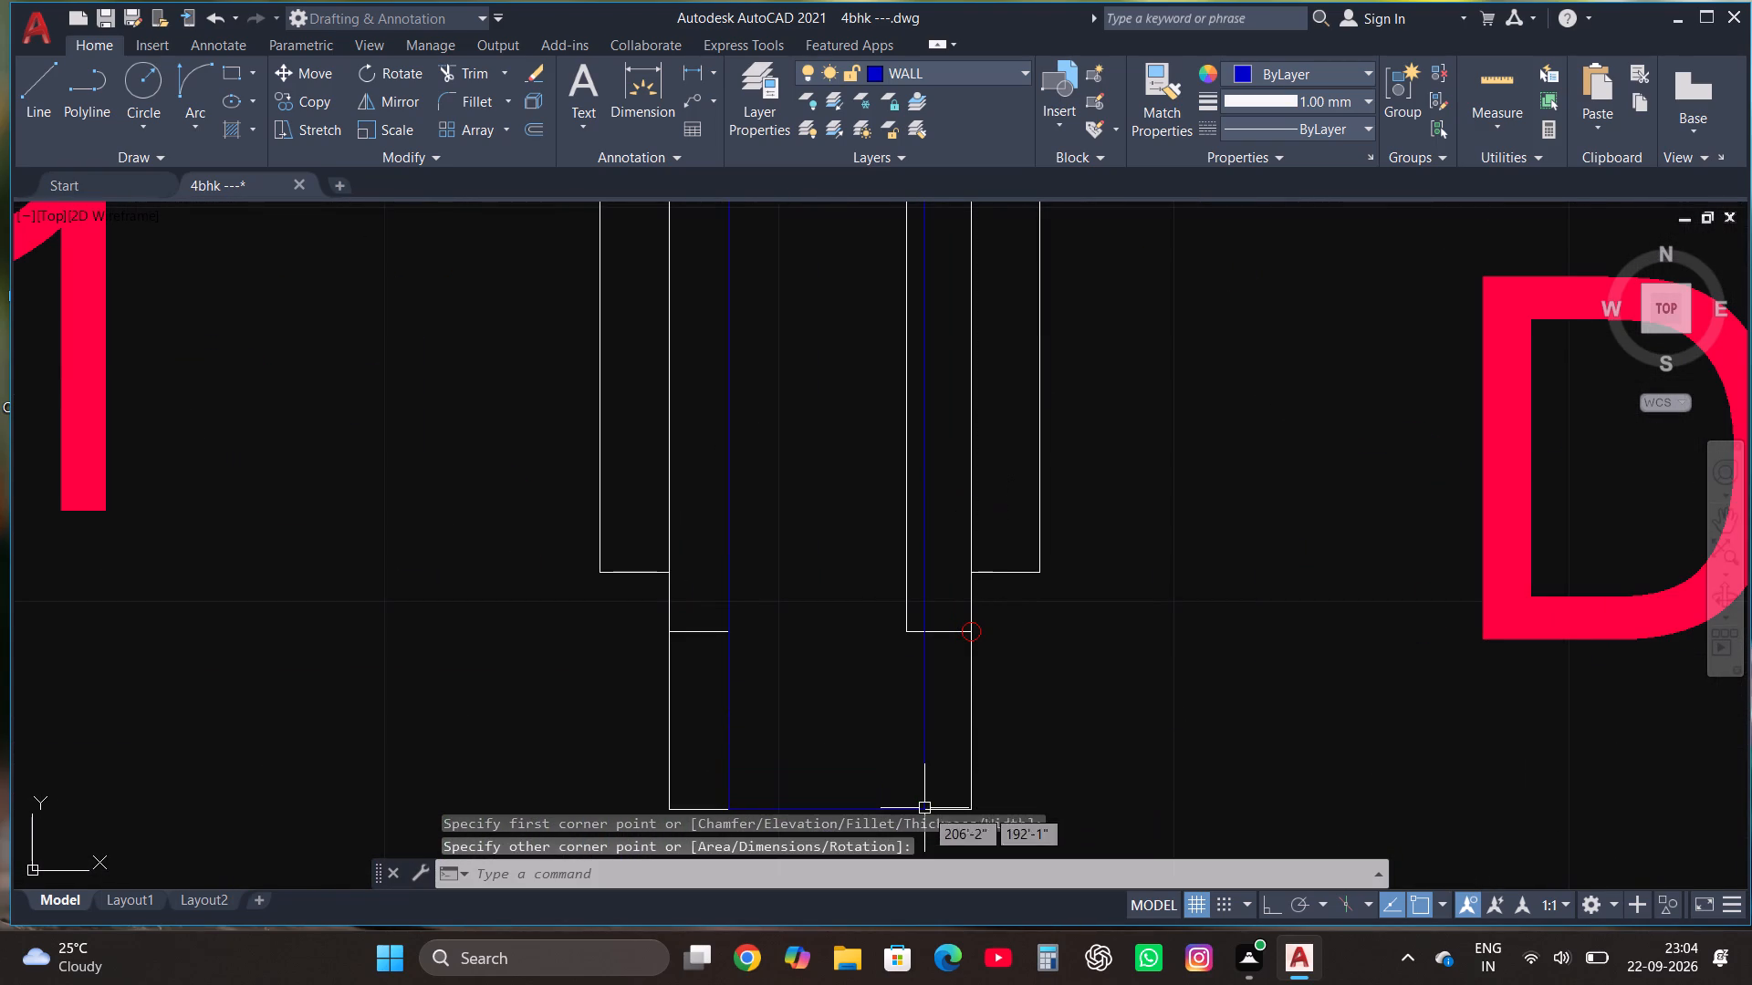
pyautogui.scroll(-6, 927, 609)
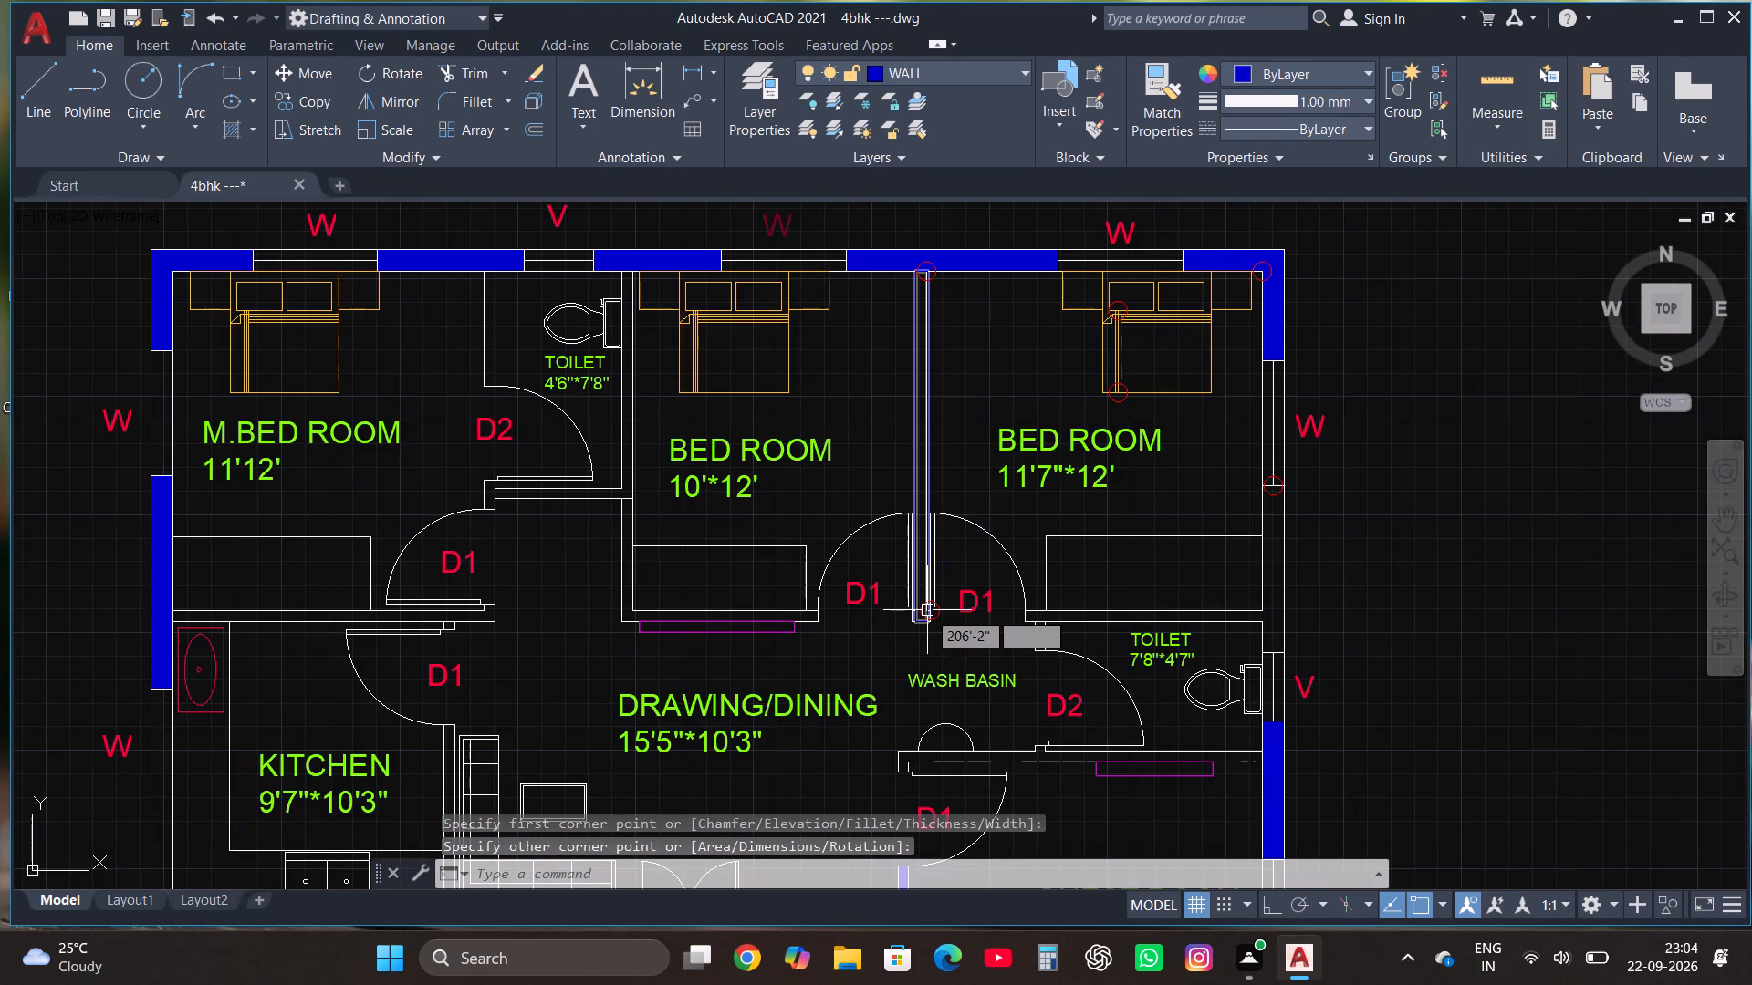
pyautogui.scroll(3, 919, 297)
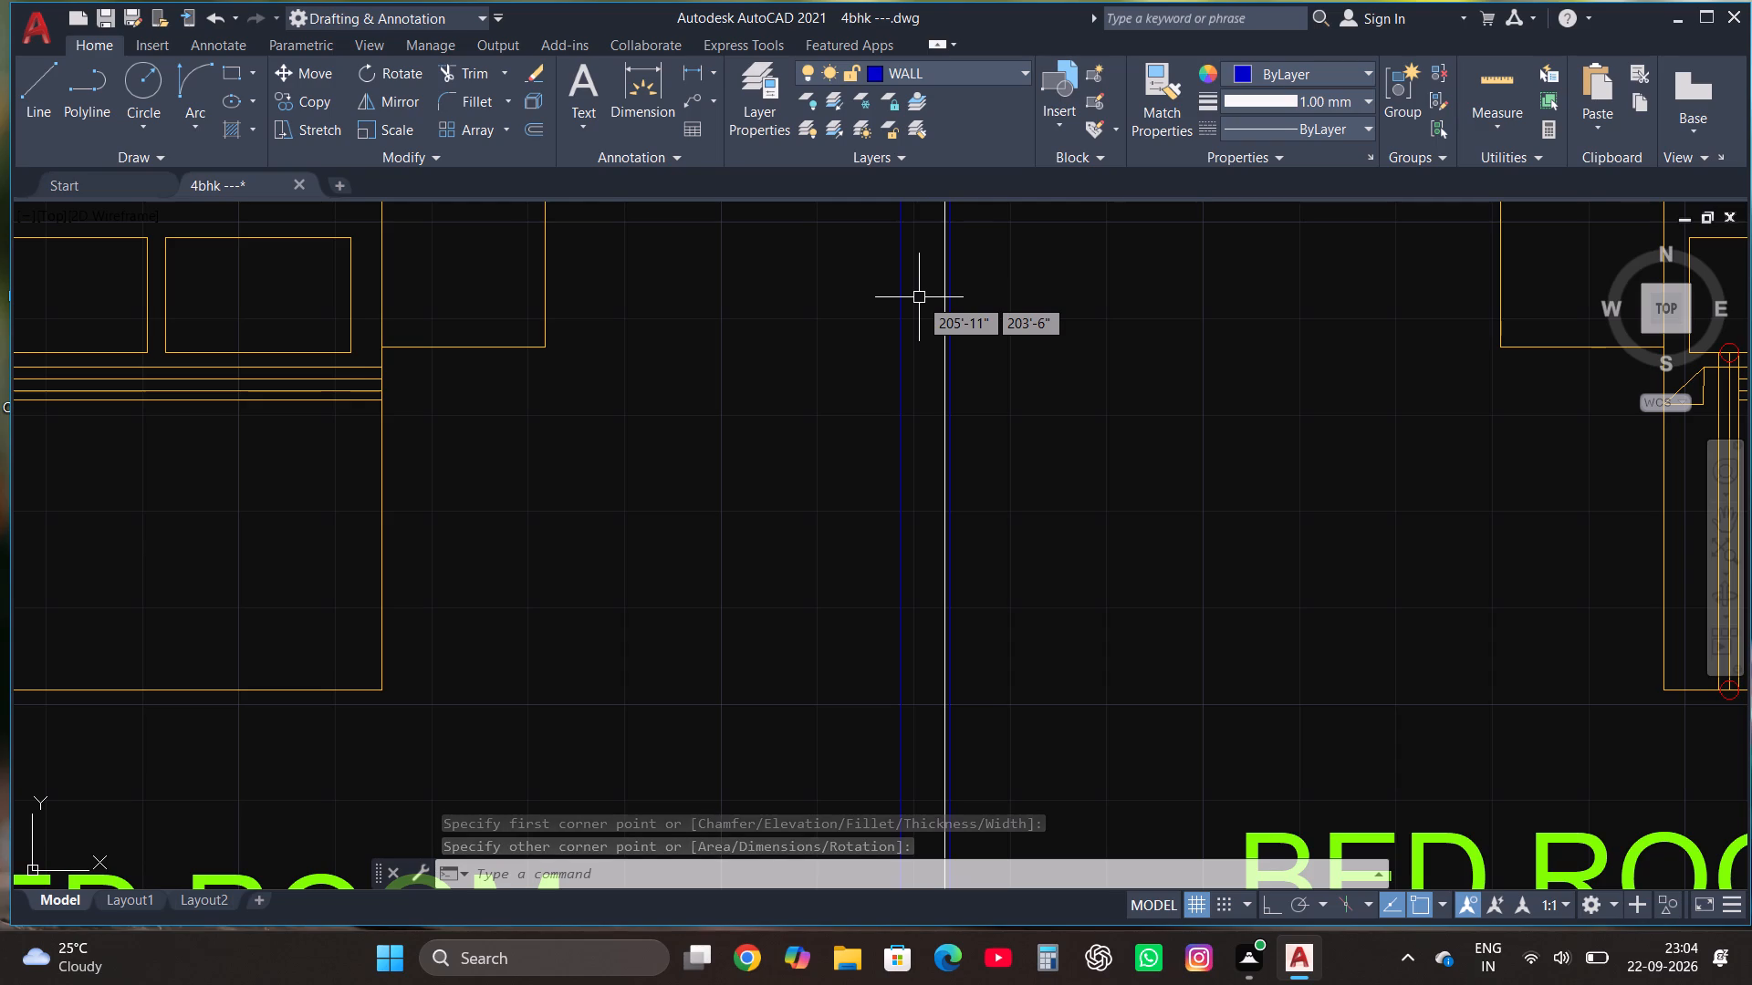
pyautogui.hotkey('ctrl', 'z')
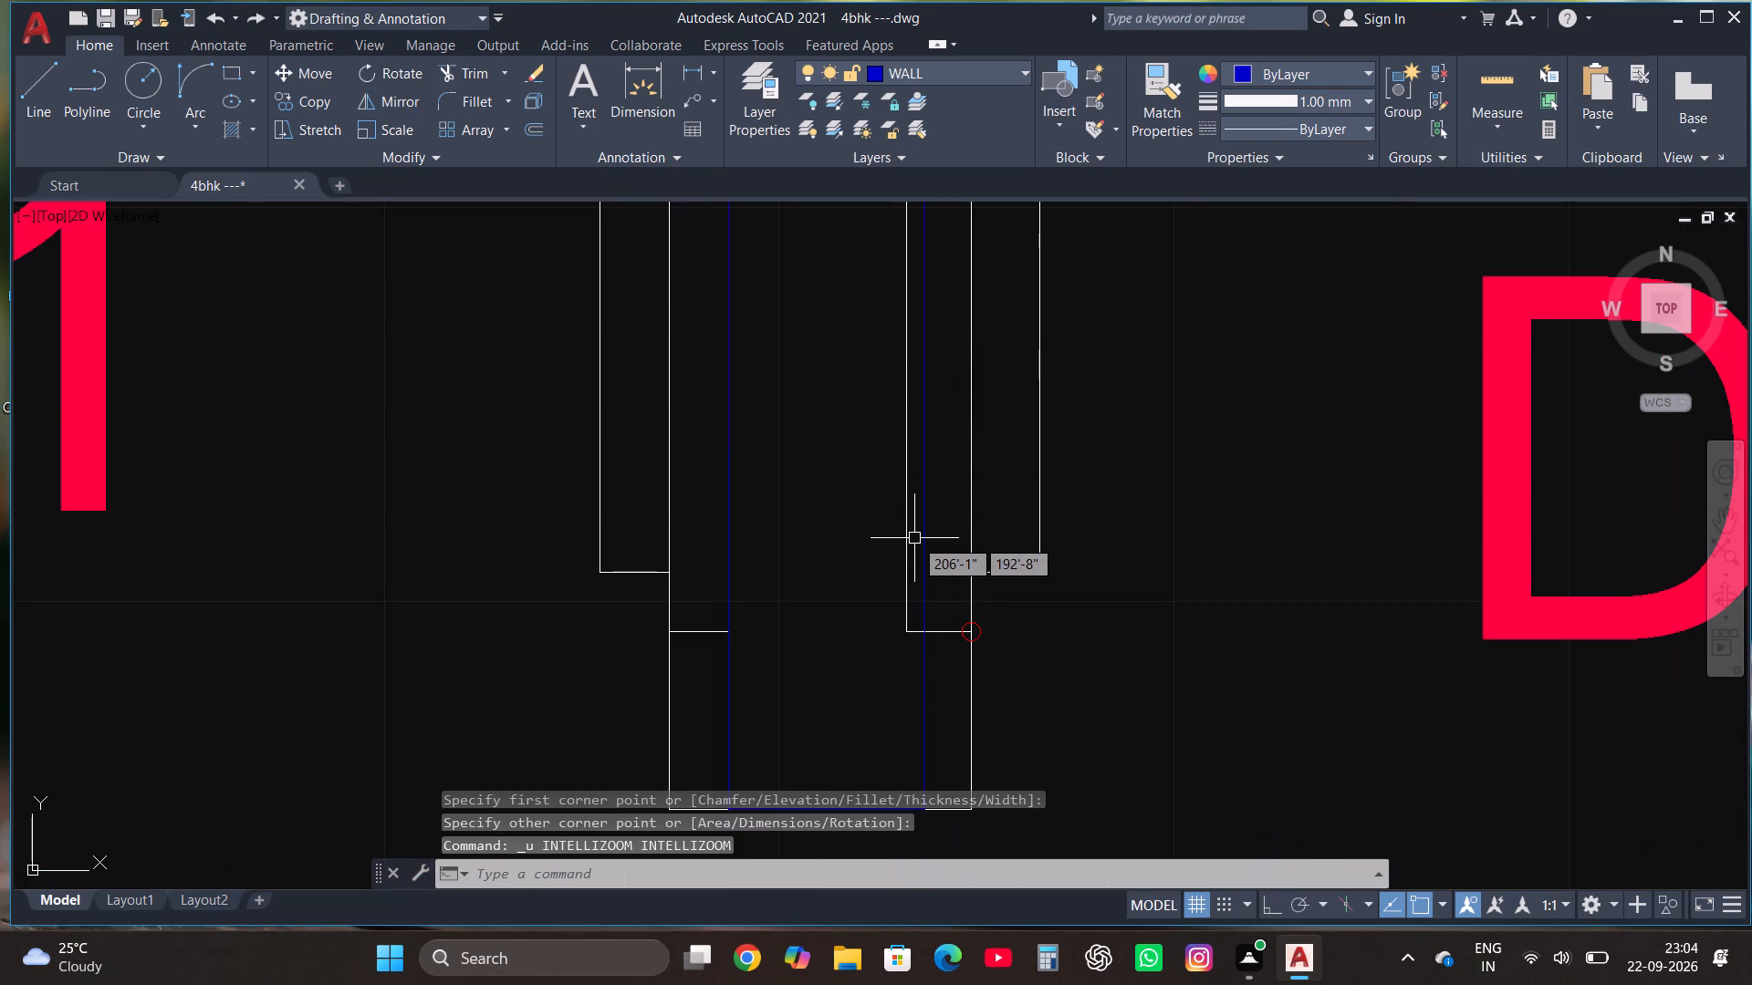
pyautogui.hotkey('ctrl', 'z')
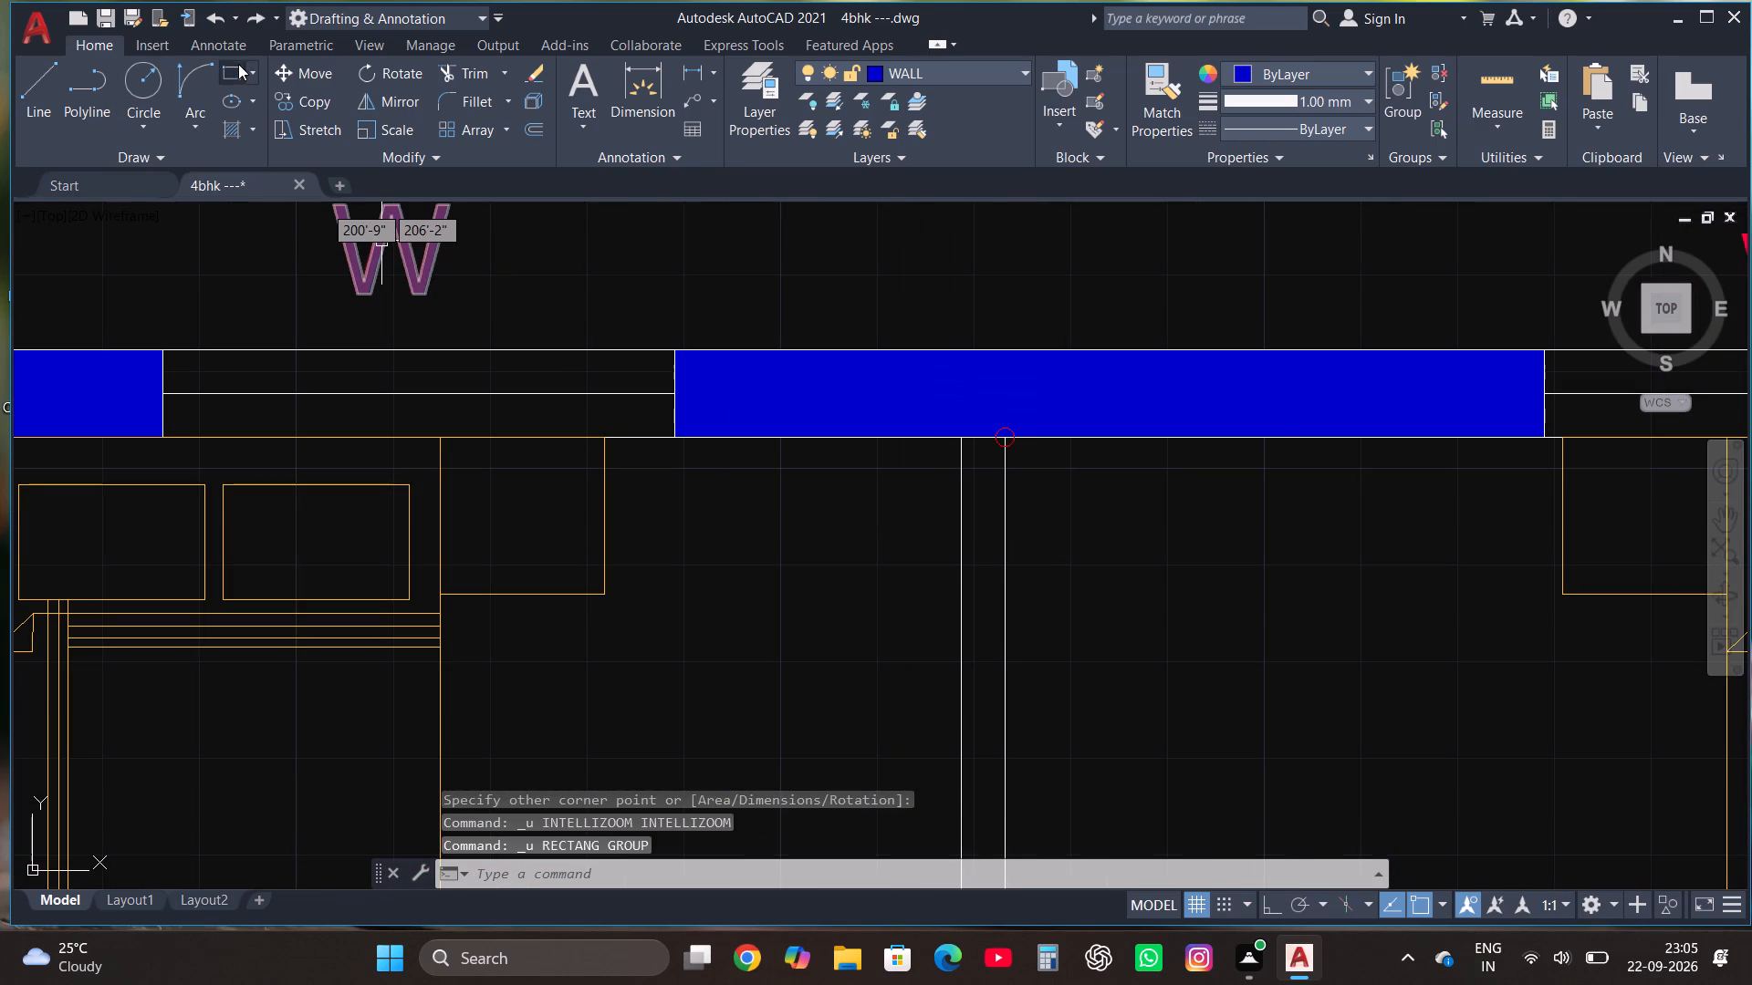
# With Ortho on, draw a rectangle about 12' long over the wall between the two eastern BED ROOMs, from the north wall to the wider end block.
pyautogui.click(234, 67)
pyautogui.press('F8')
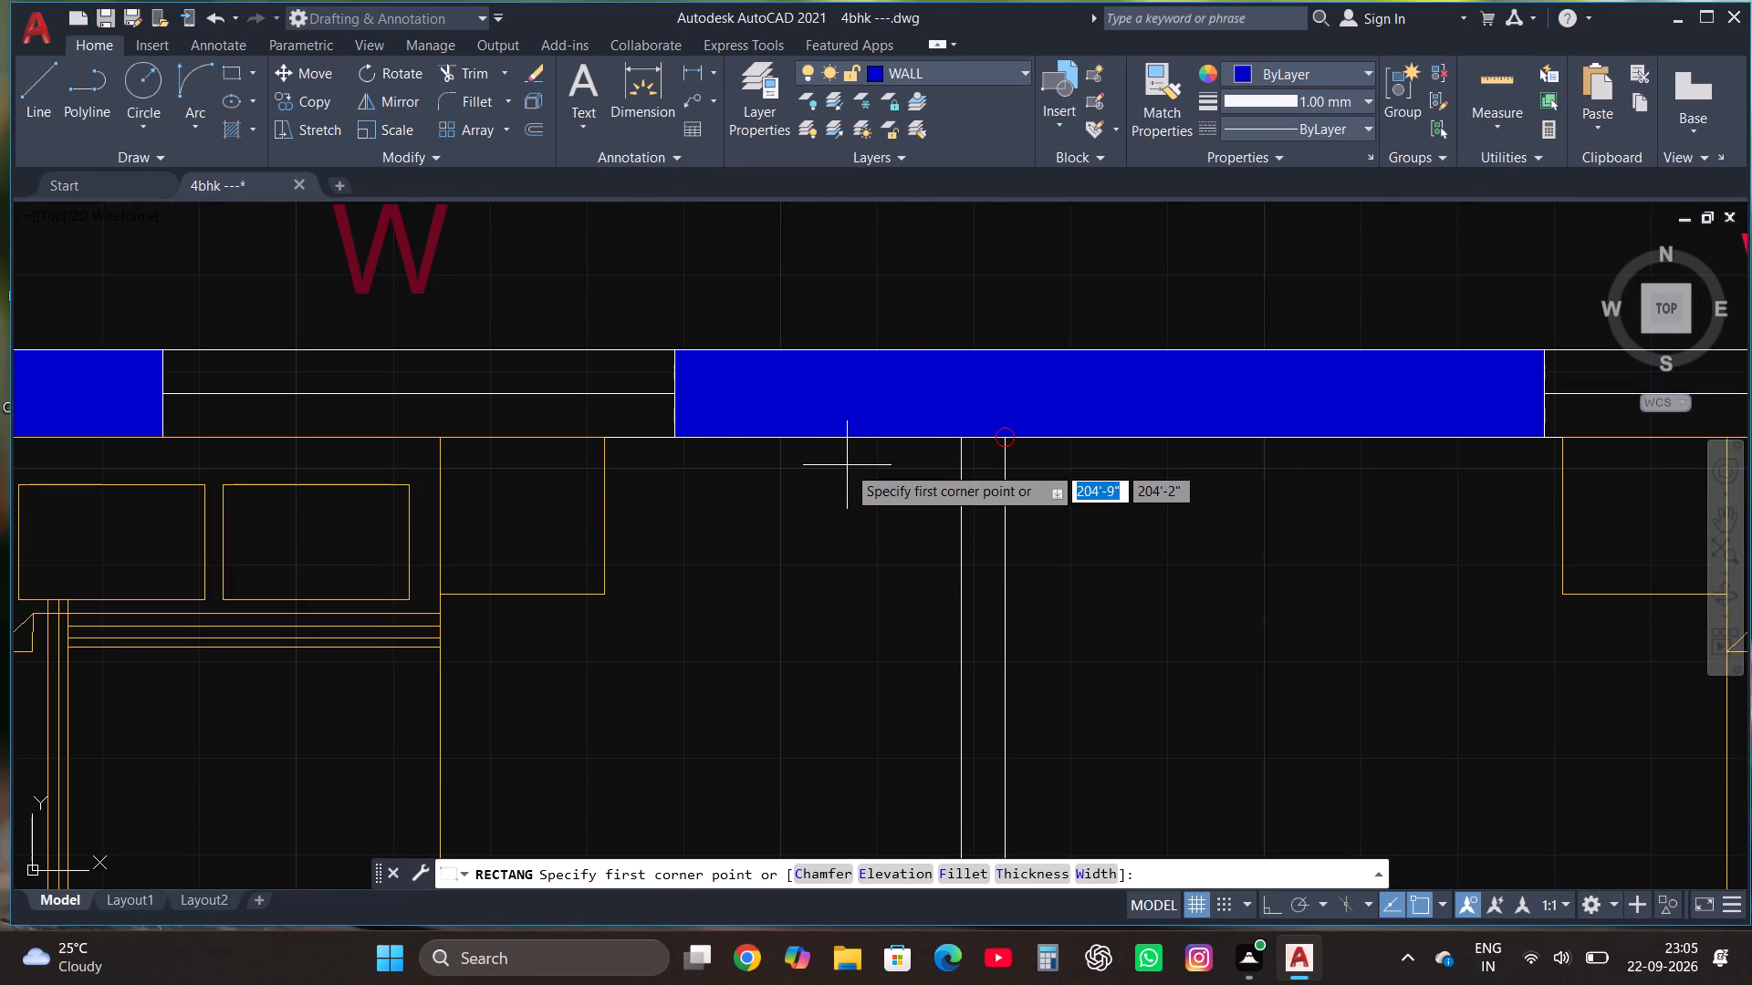
pyautogui.click(961, 436)
pyautogui.scroll(-5, 961, 436)
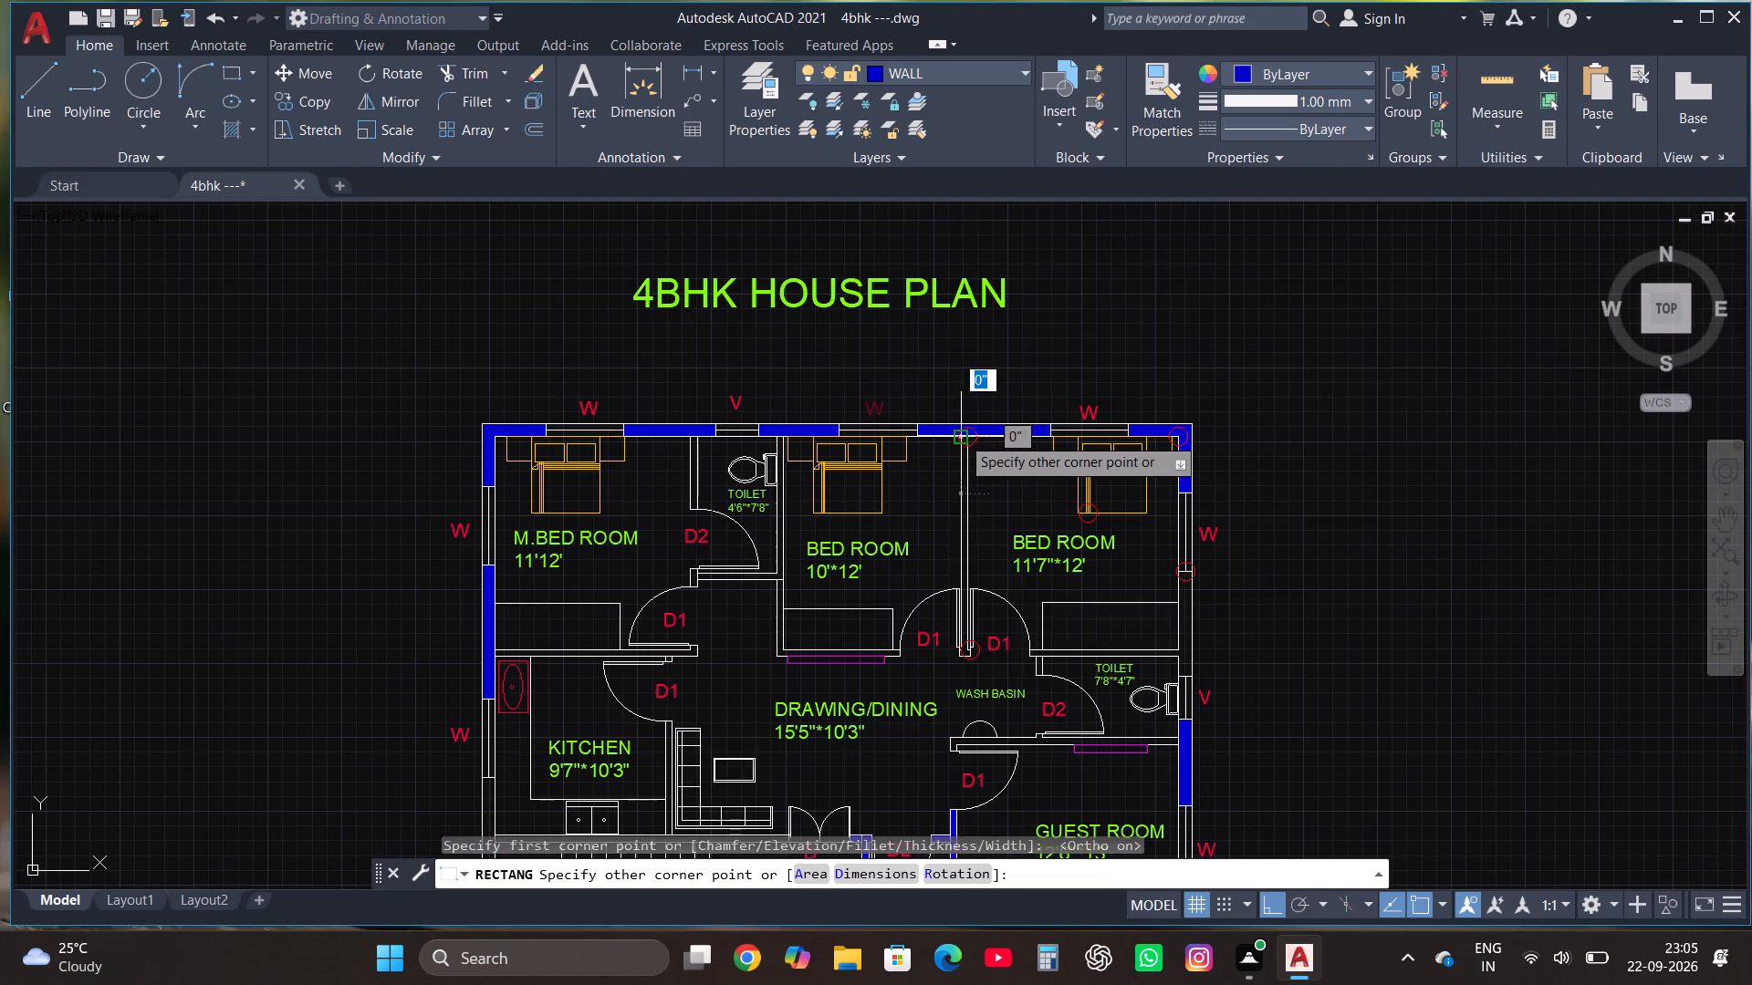
pyautogui.scroll(5, 970, 629)
pyautogui.scroll(-3, 971, 674)
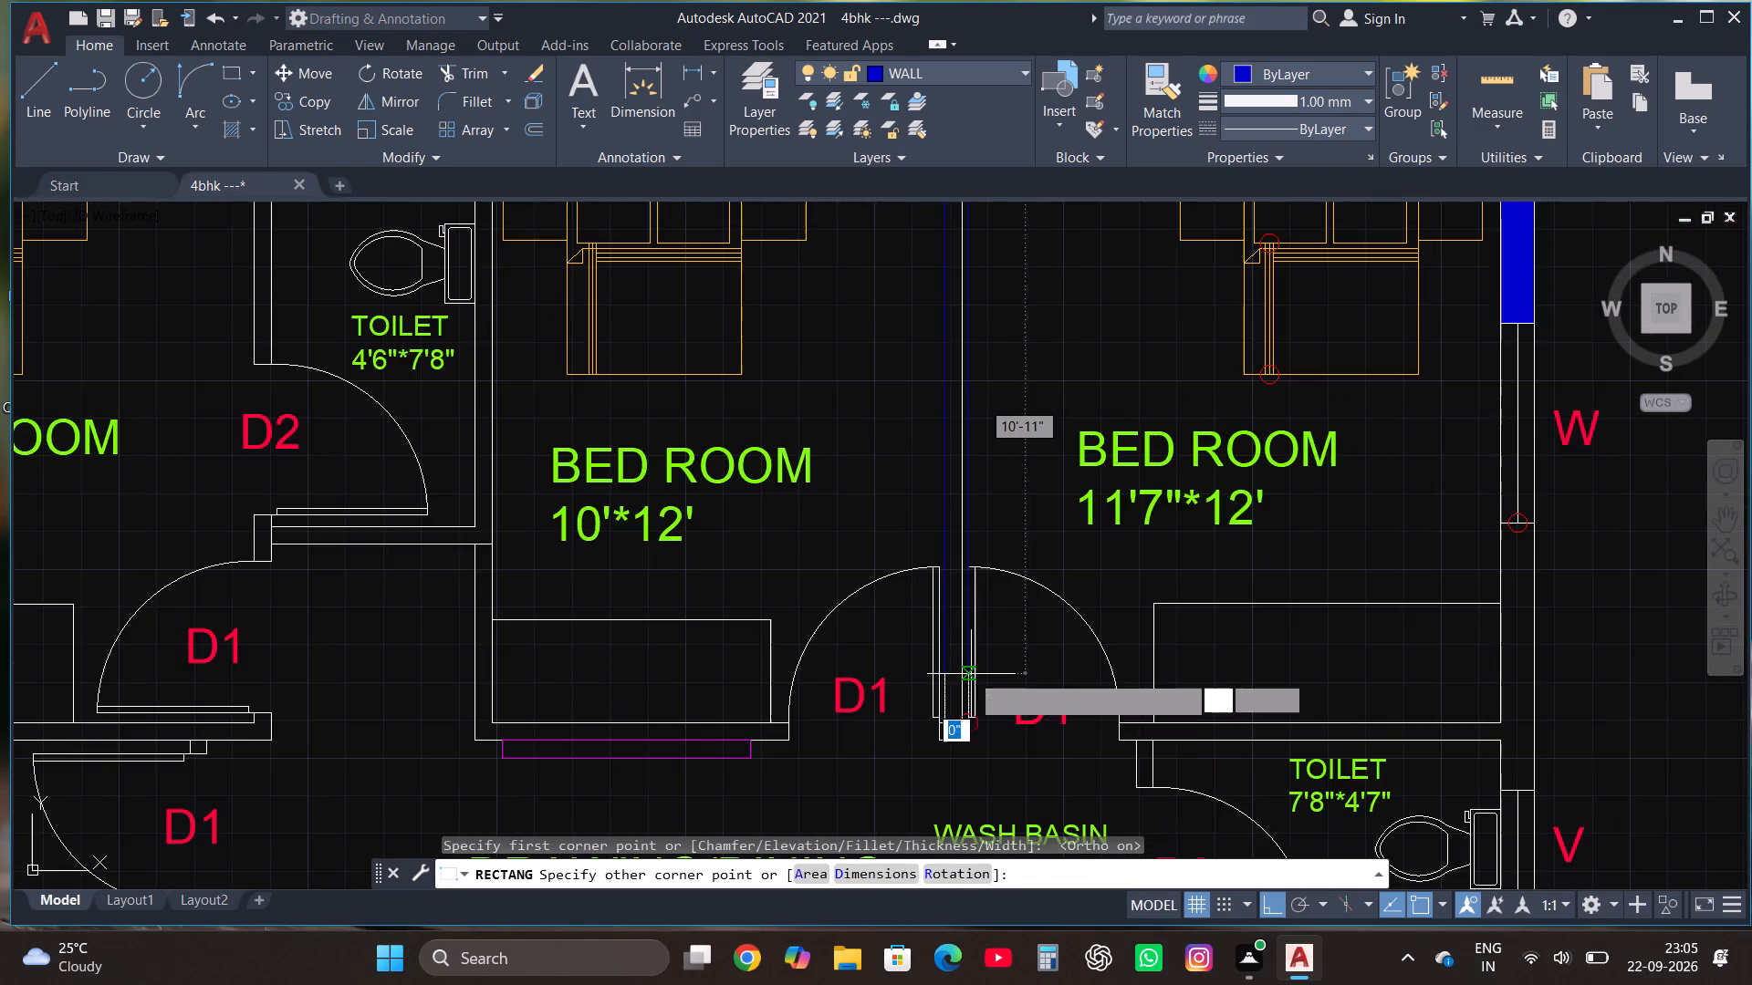
pyautogui.scroll(4, 963, 740)
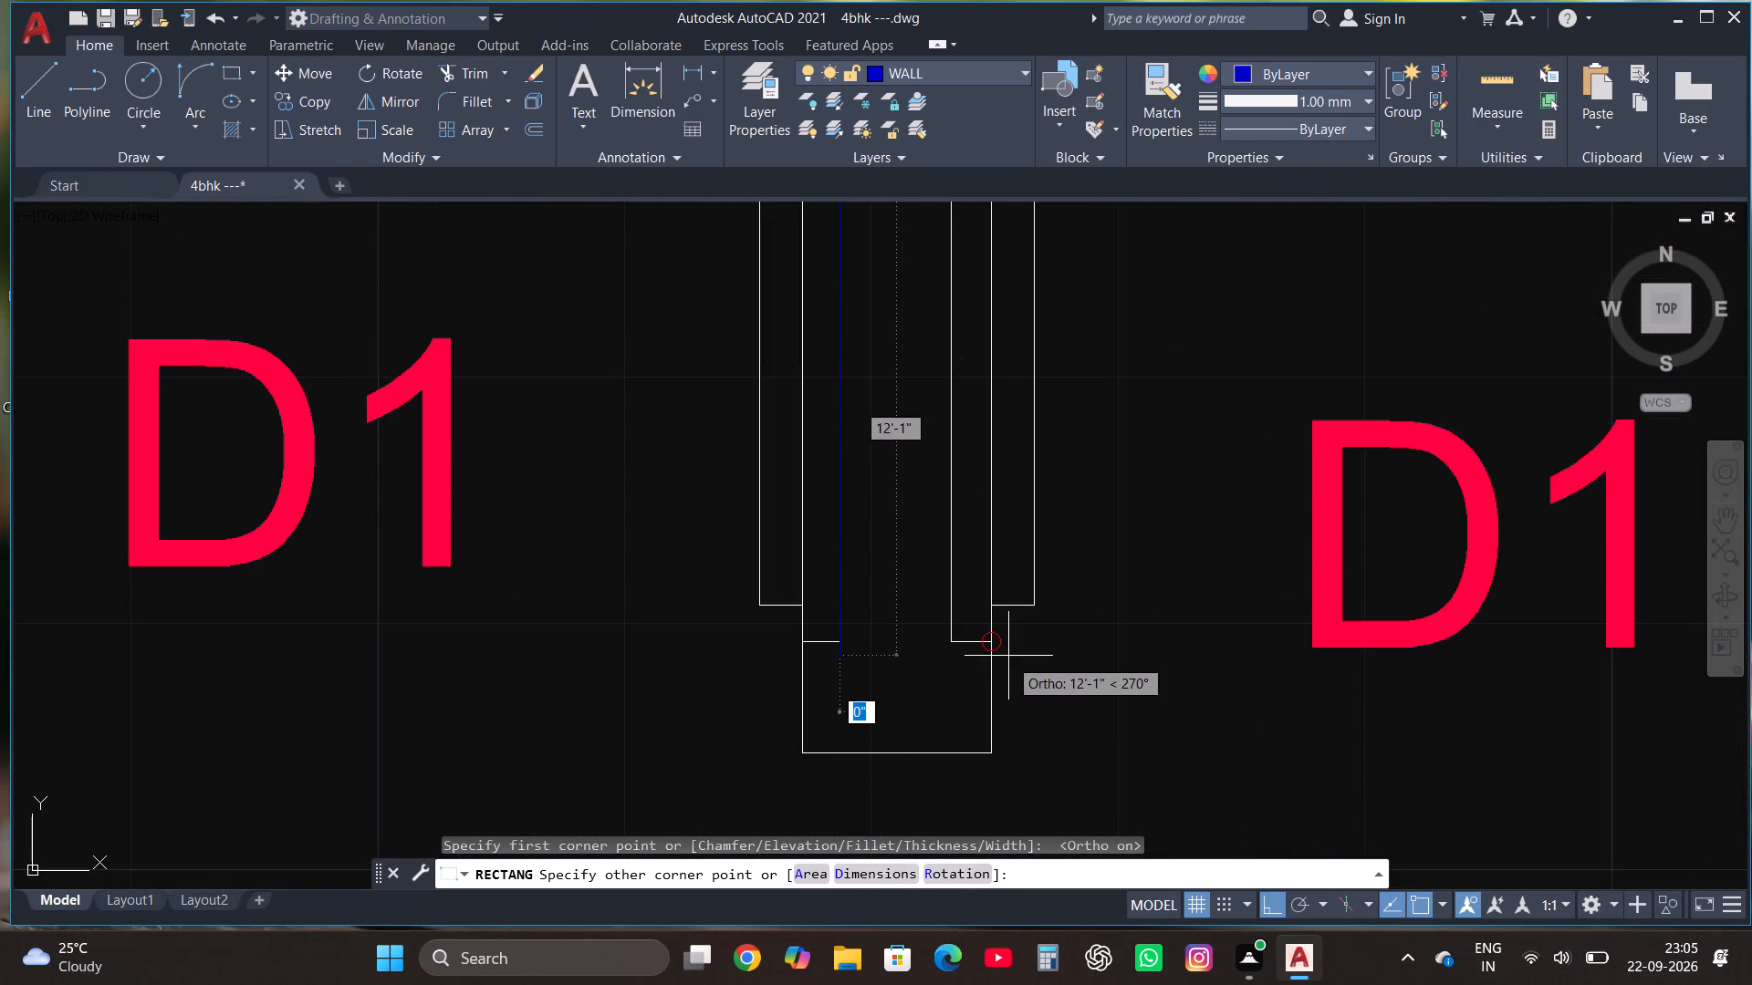
pyautogui.click(944, 642)
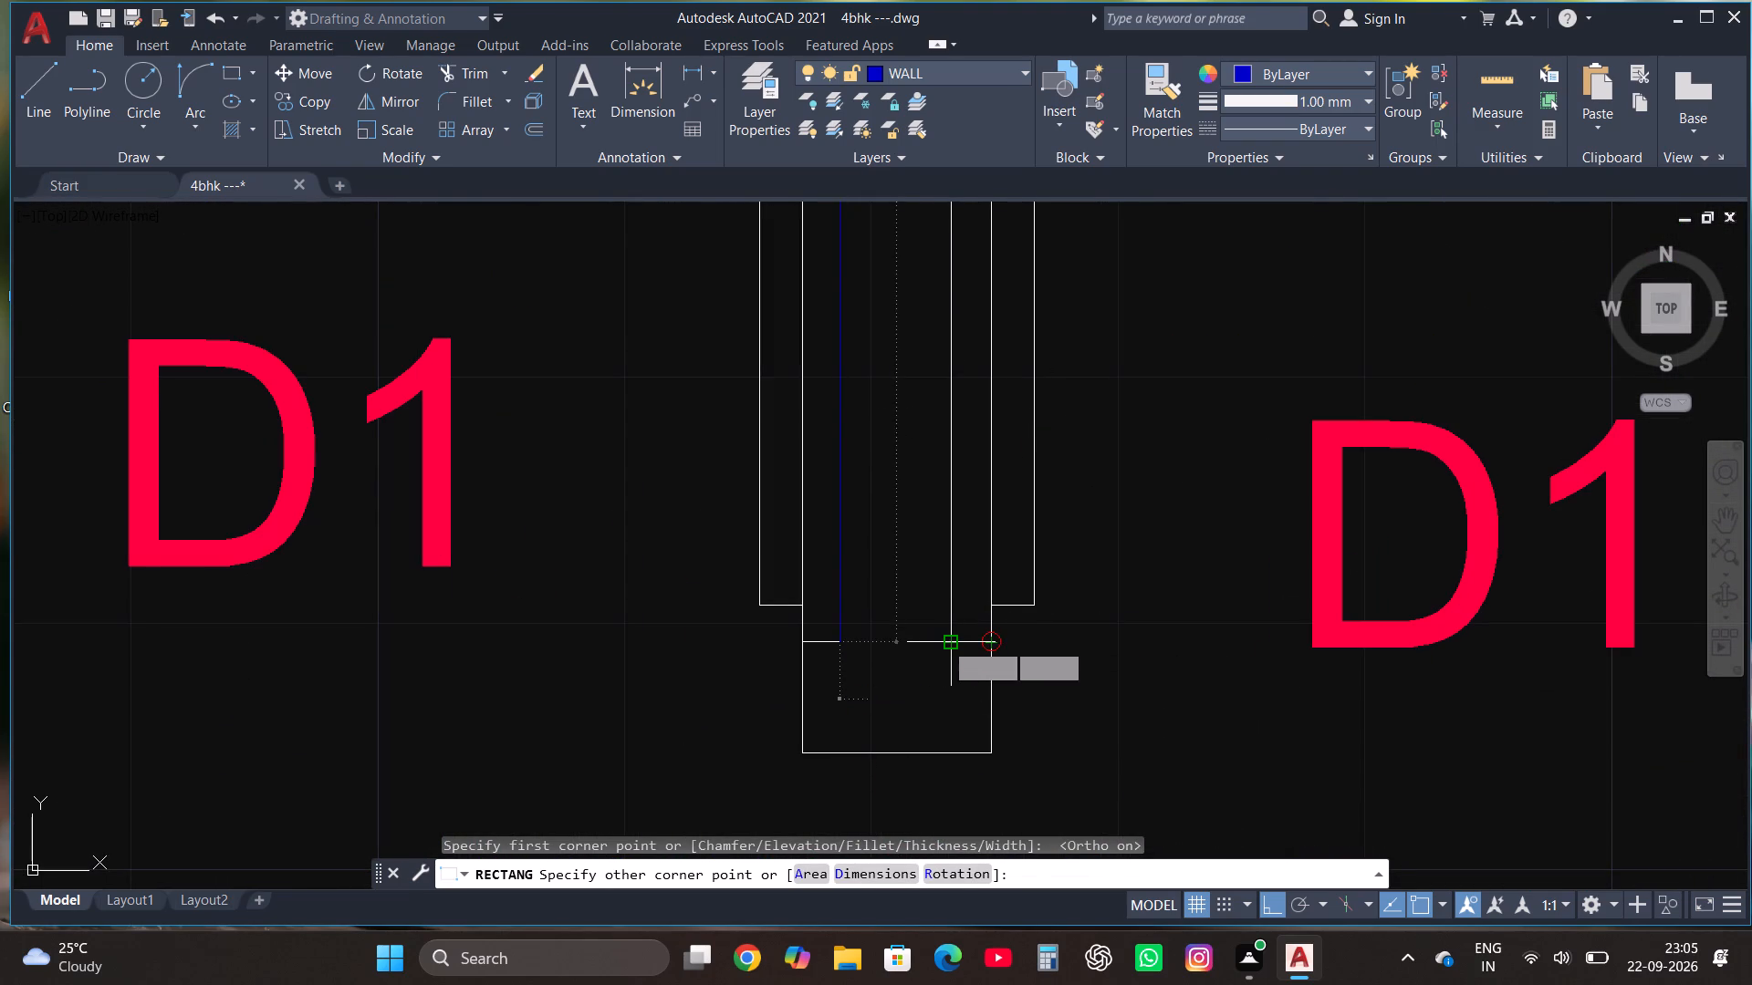
# Draw an 8" by 5" rectangle over the end block of the dividing wall between the two D1 doors.
pyautogui.click(239, 70)
pyautogui.click(229, 70)
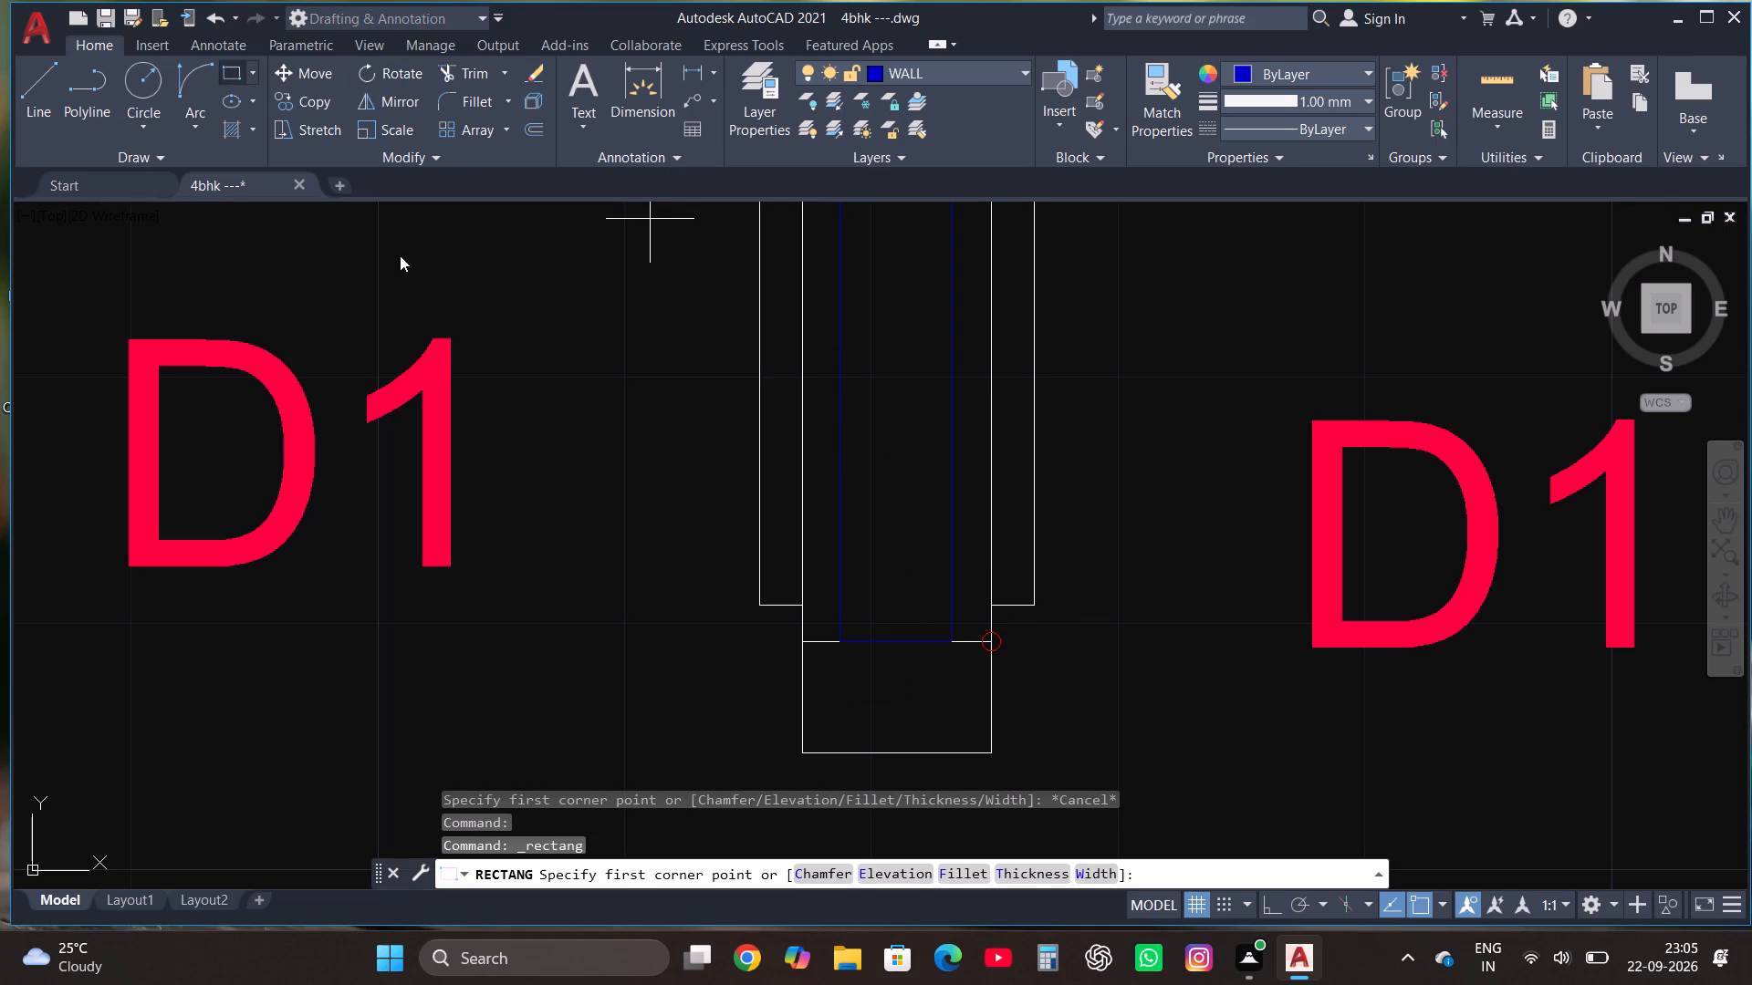
pyautogui.click(798, 753)
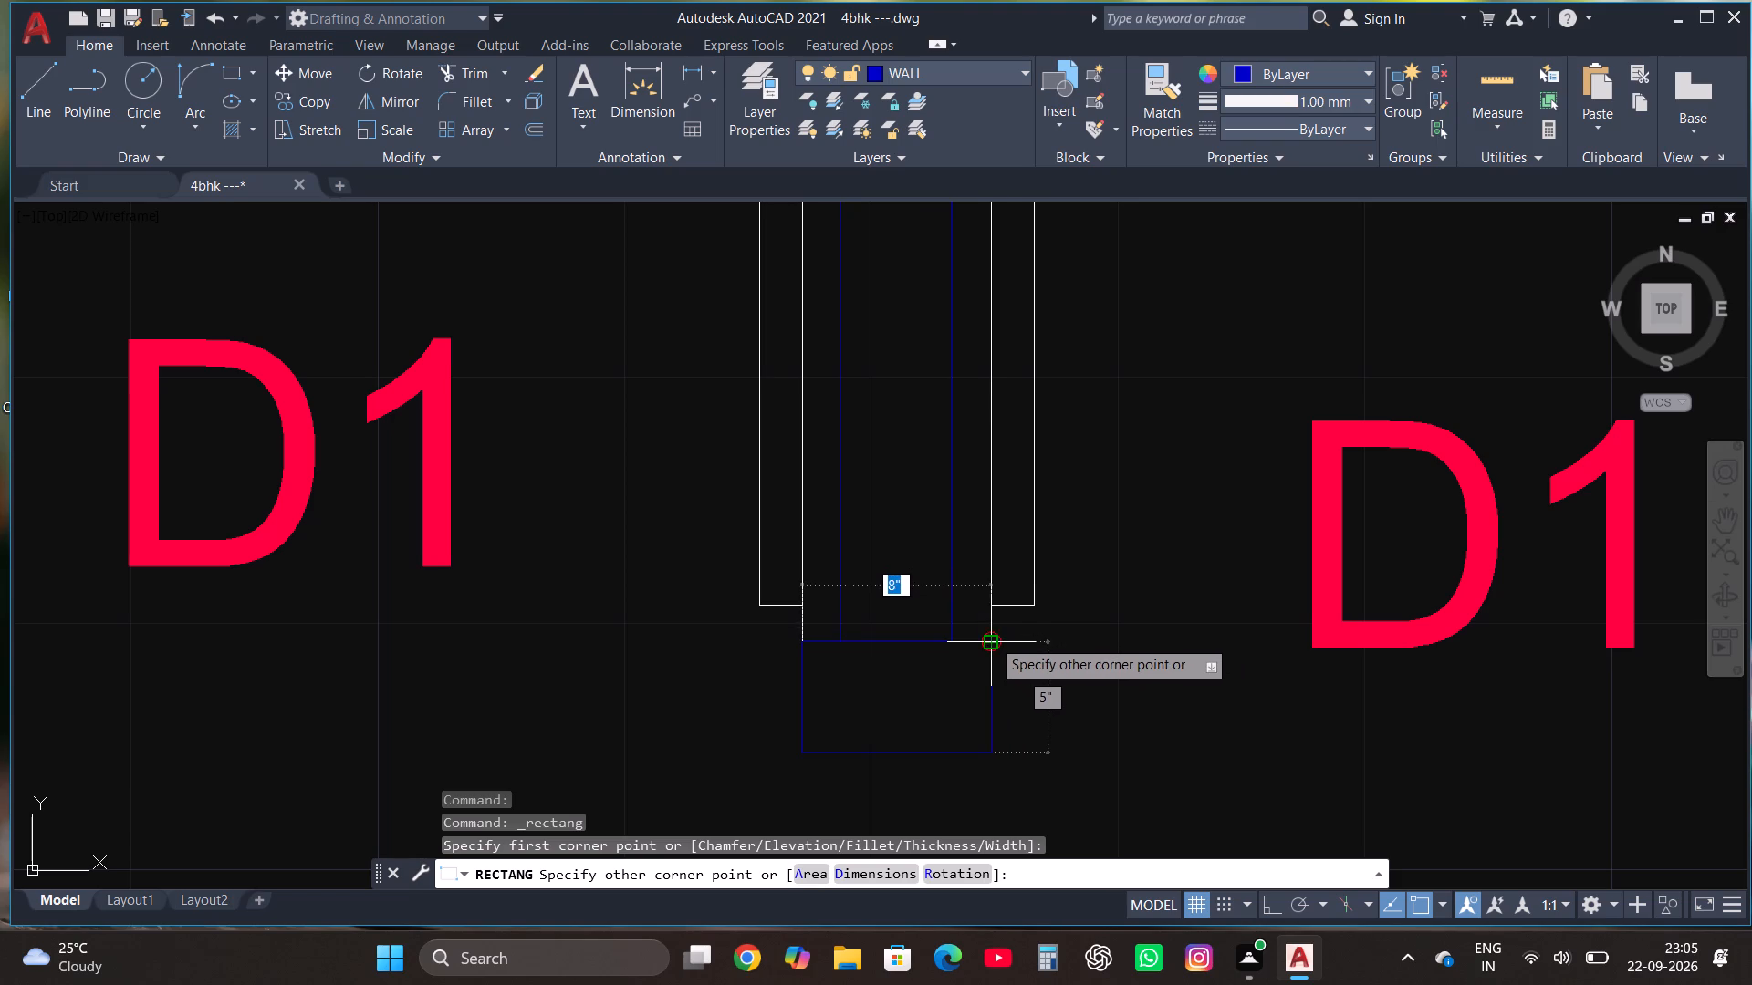
pyautogui.click(992, 638)
# Draw a rectangle about 8'-4" long over the wall between the 11'7"*12' BED ROOM and the 7'8"*4'7" TOILET, ending at the exterior wall.
pyautogui.scroll(-1, 766, 649)
pyautogui.scroll(-2, 803, 483)
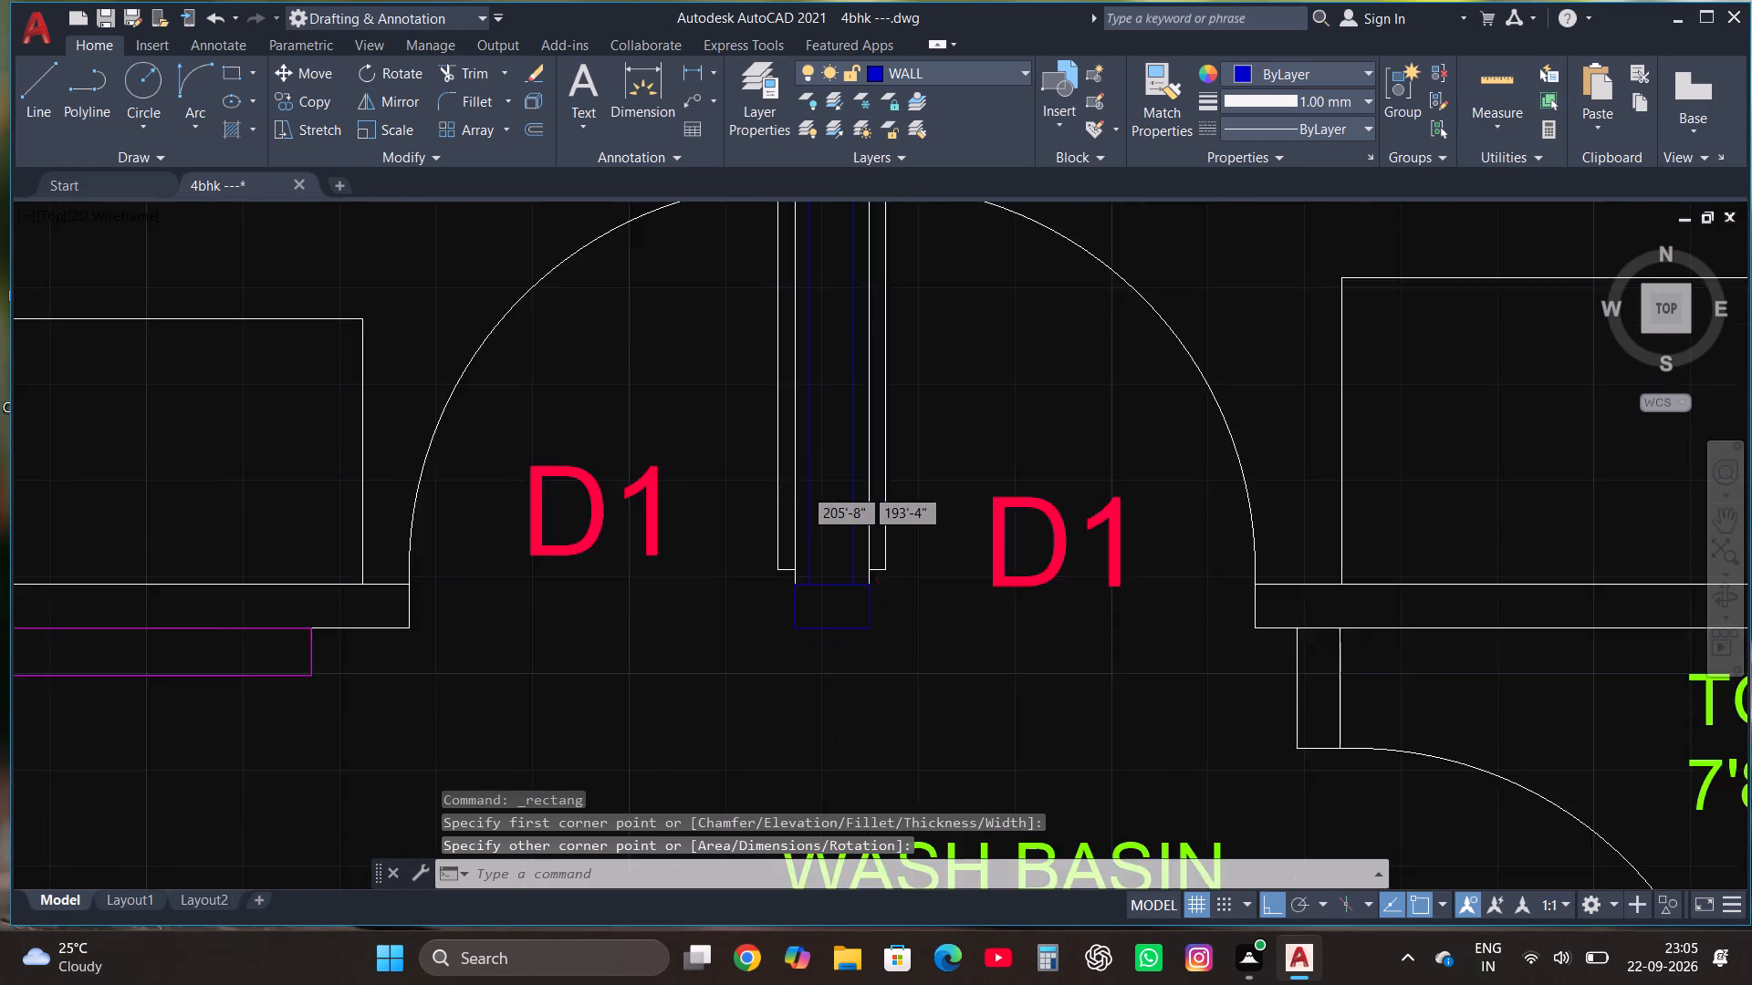
pyautogui.scroll(-2, 803, 494)
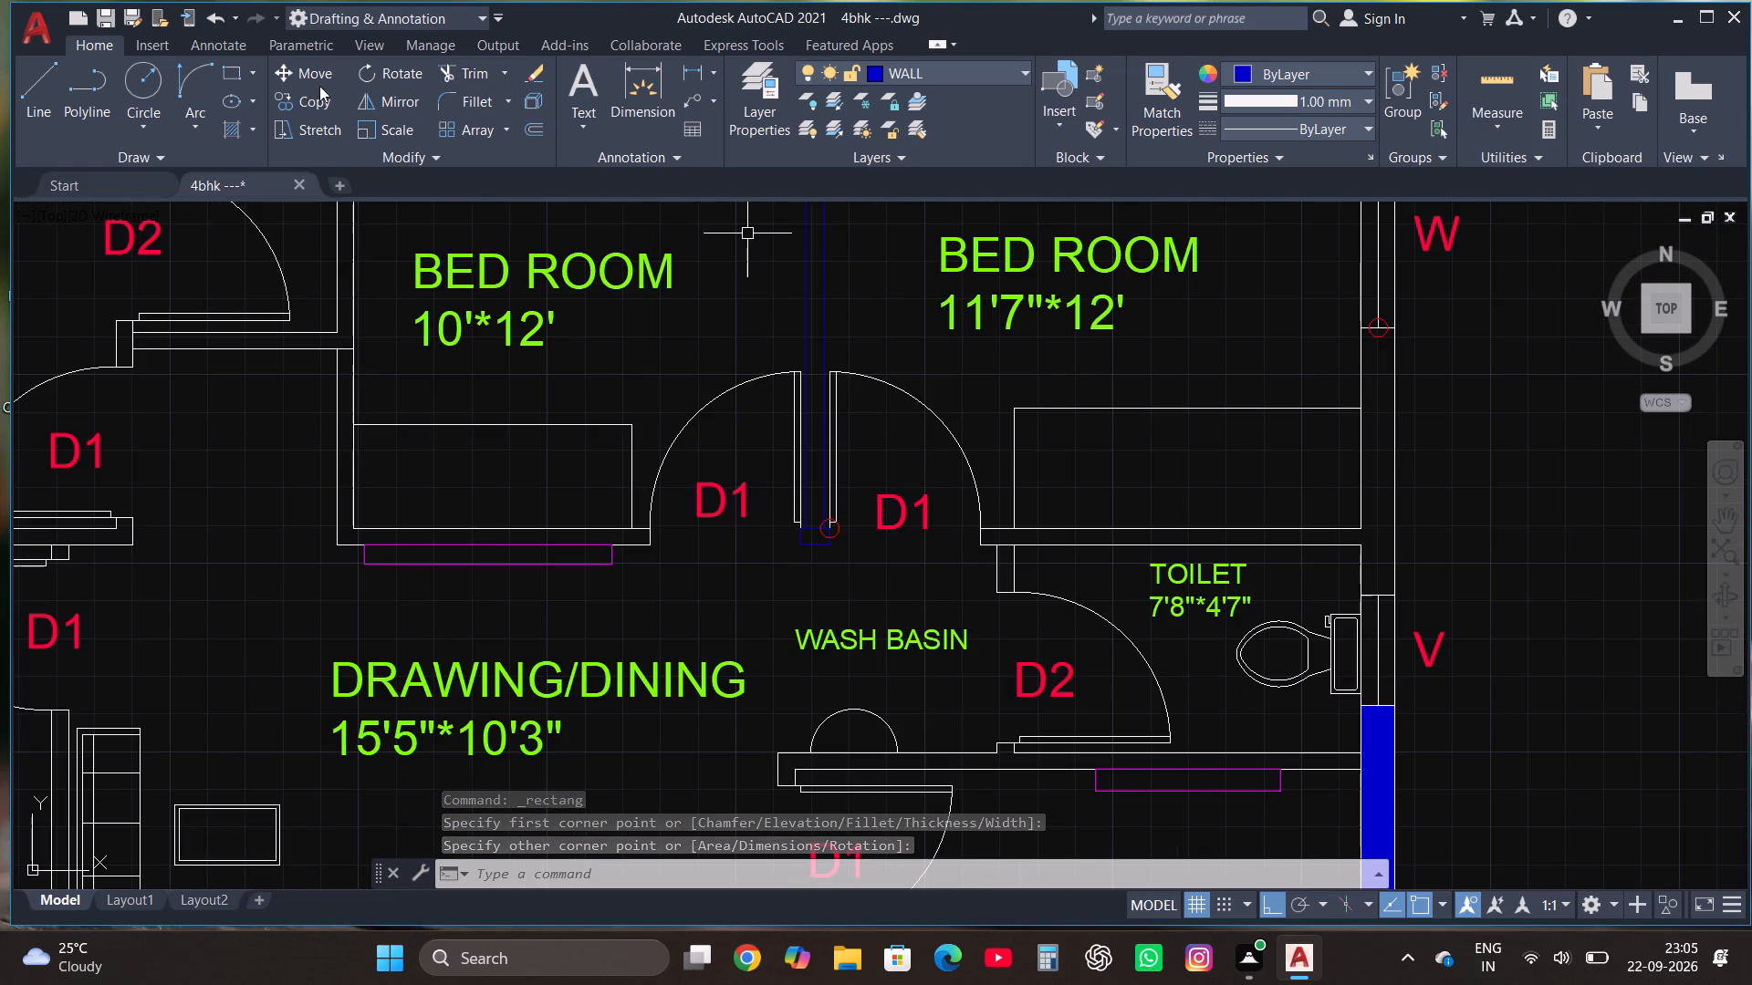
pyautogui.click(229, 74)
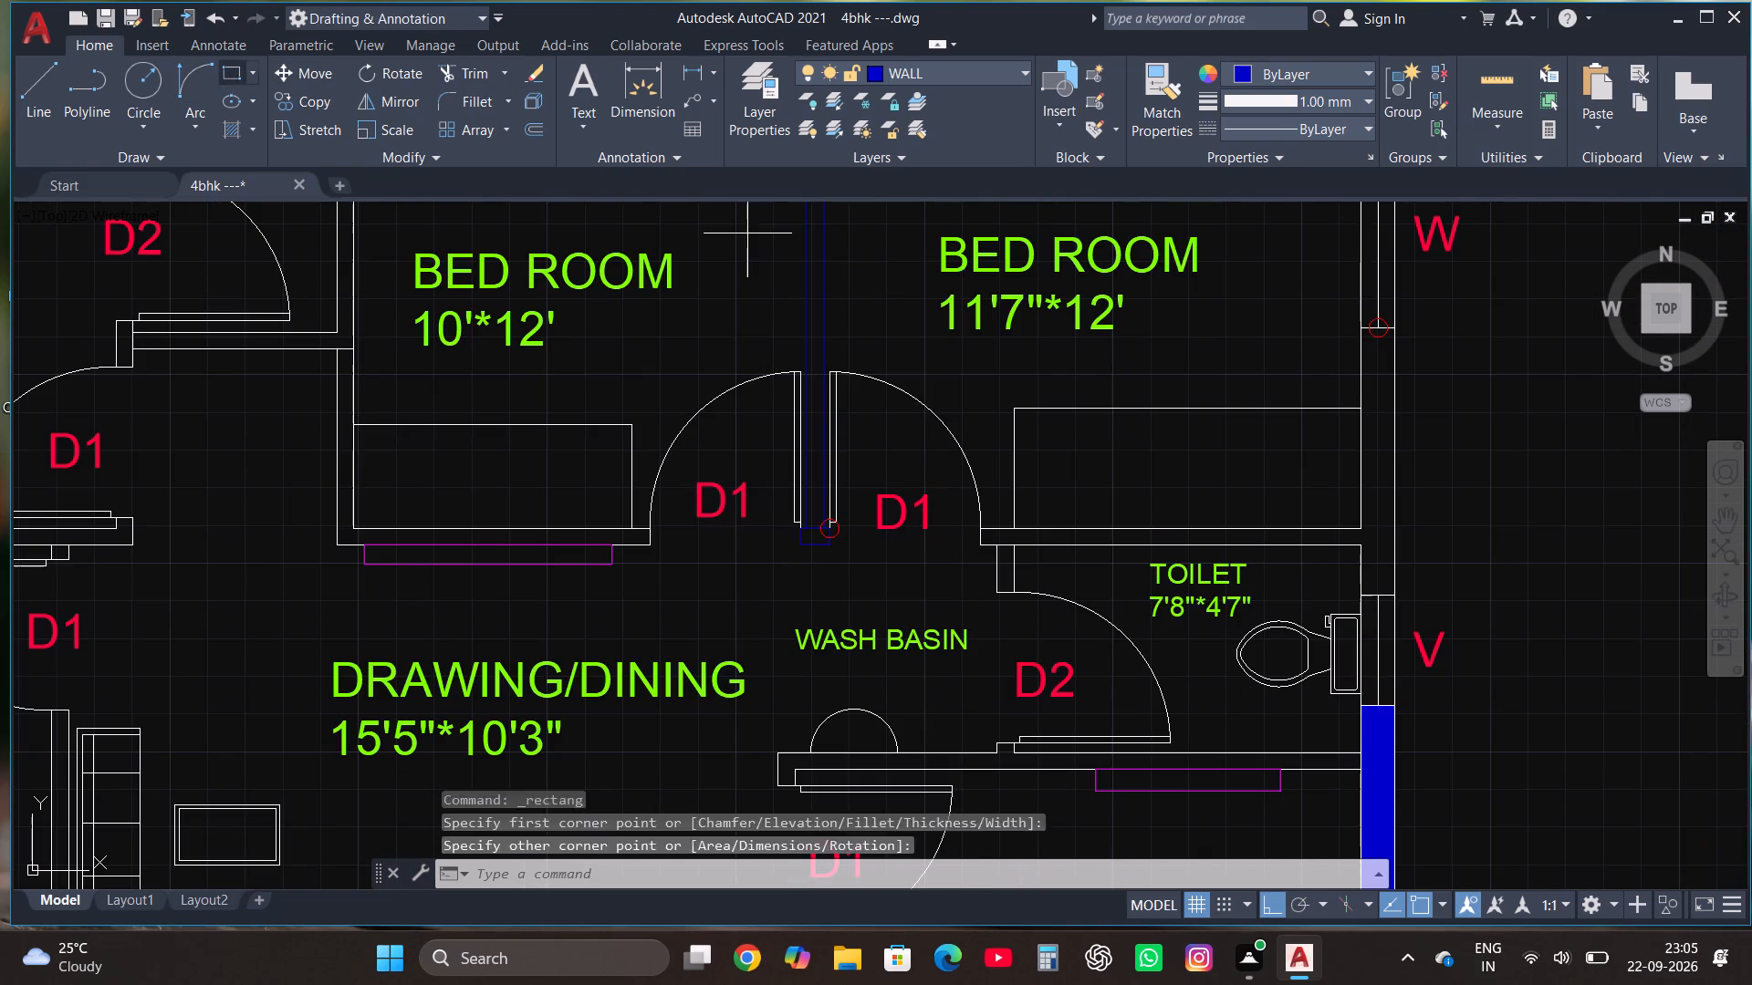
pyautogui.scroll(3, 1247, 555)
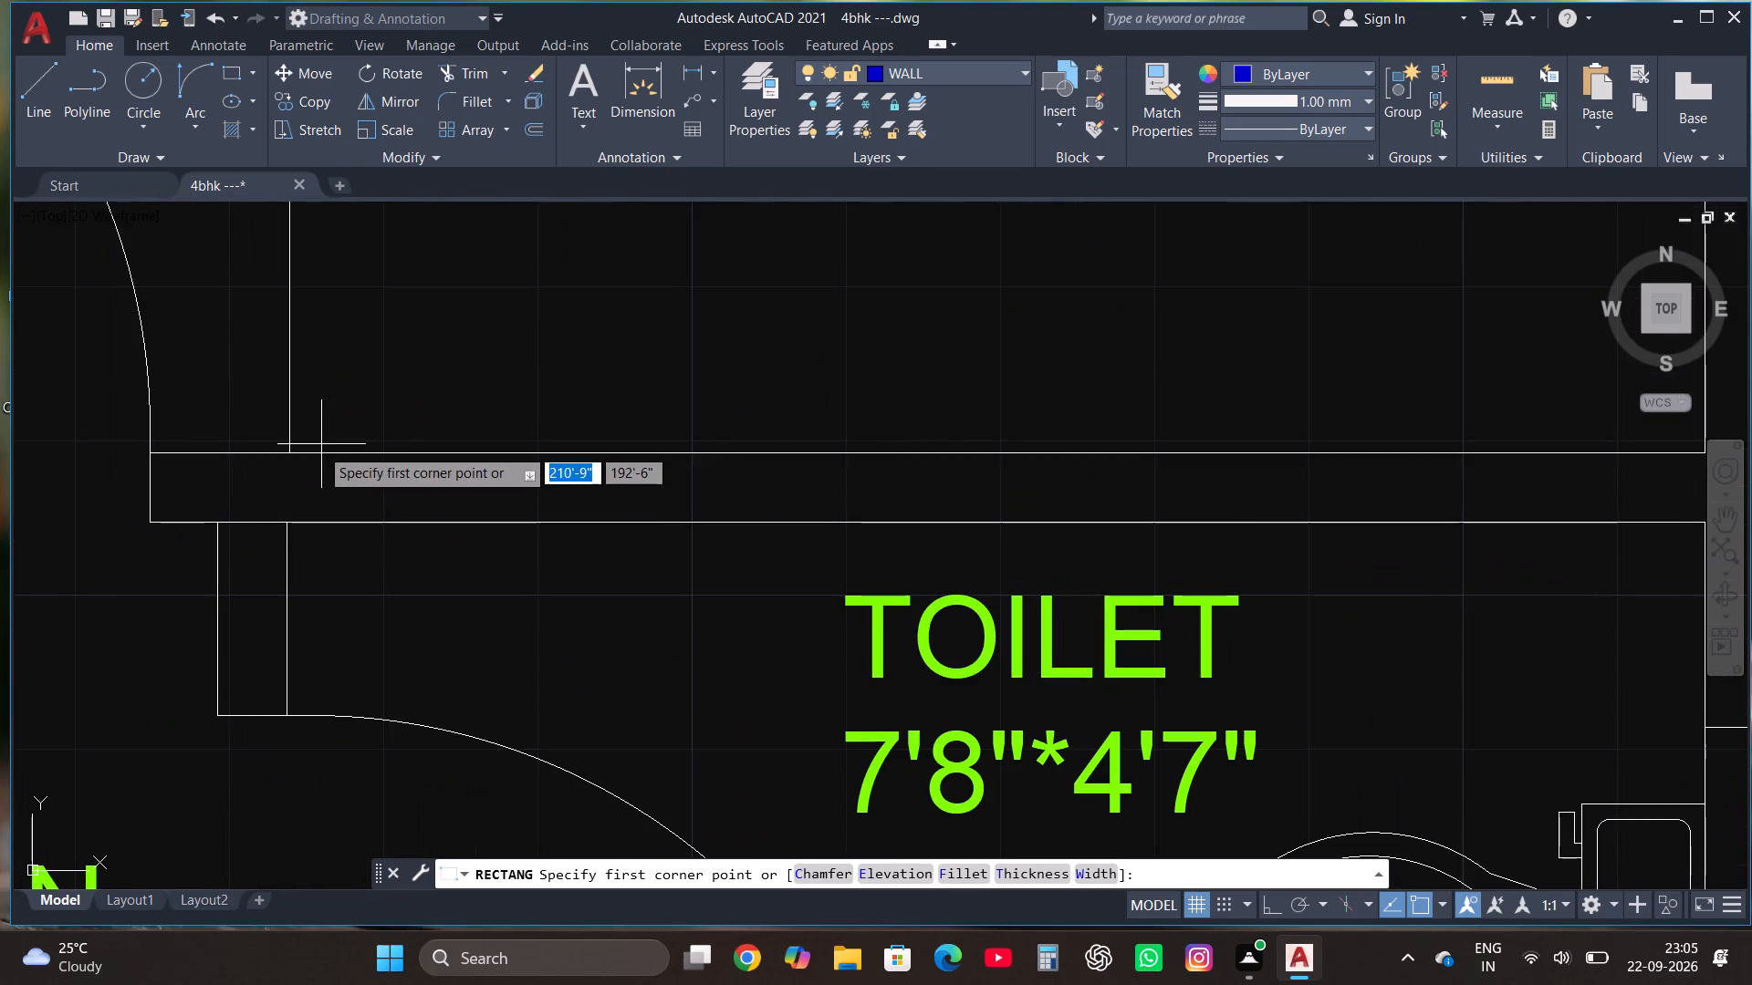
pyautogui.scroll(-3, 316, 464)
pyautogui.scroll(2, 292, 463)
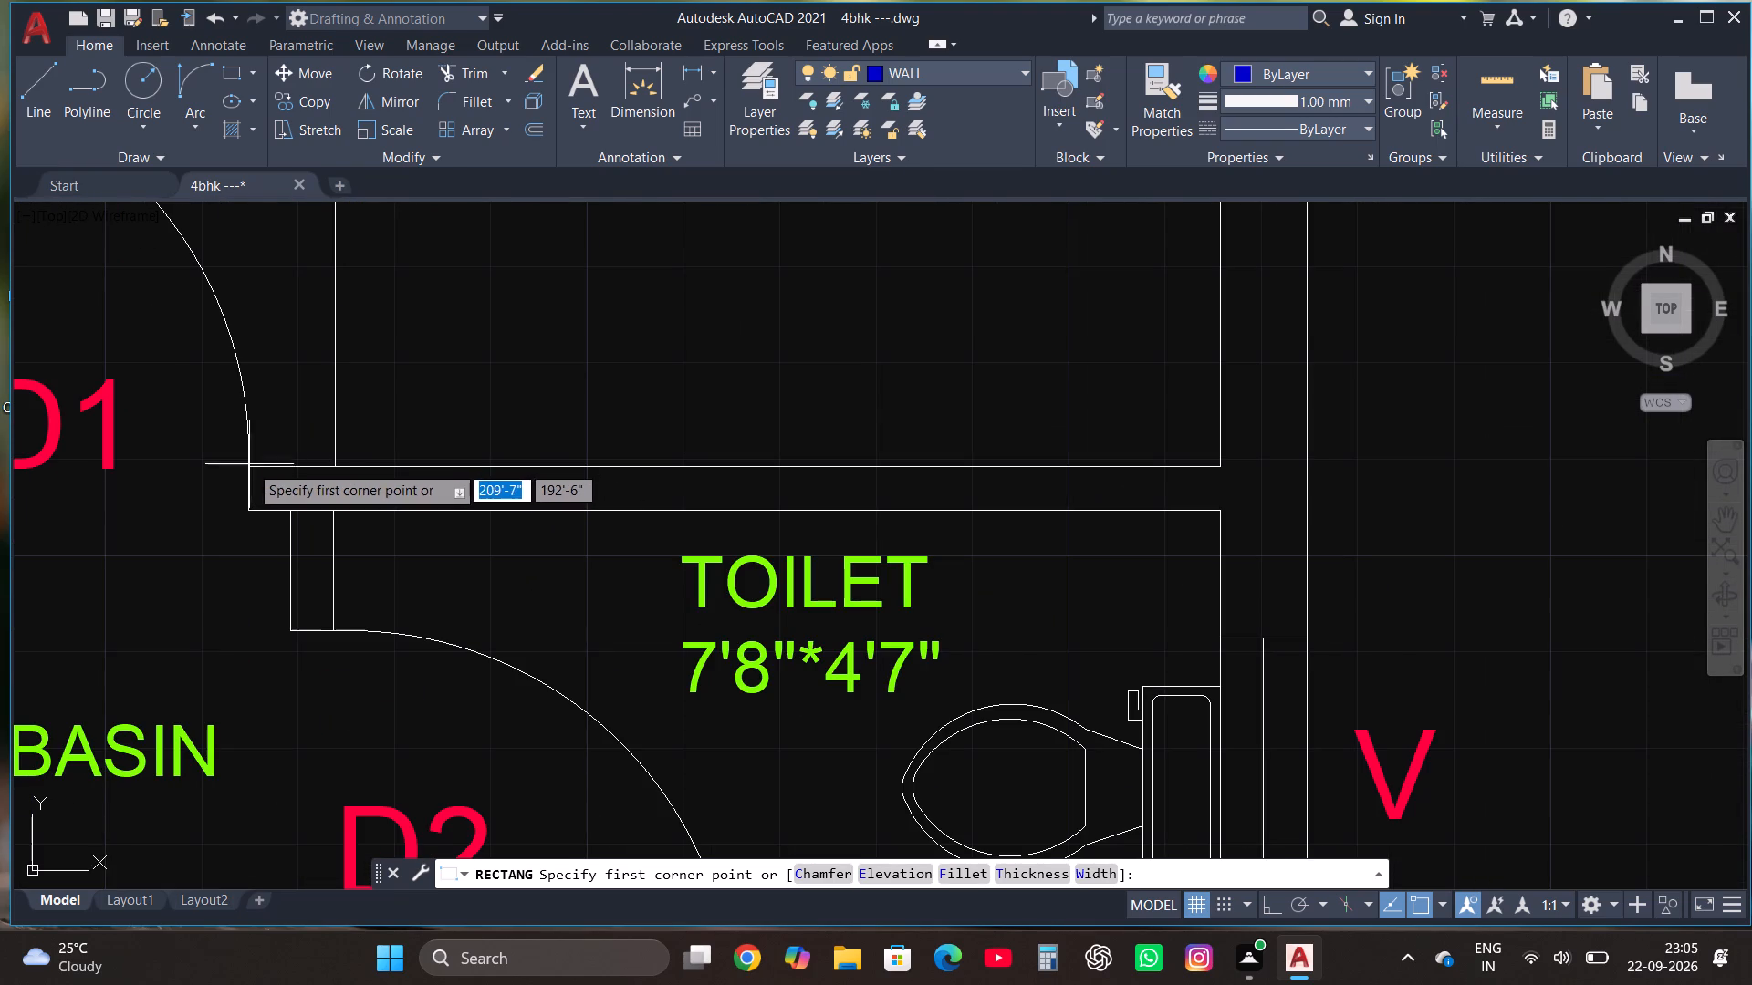
pyautogui.click(248, 464)
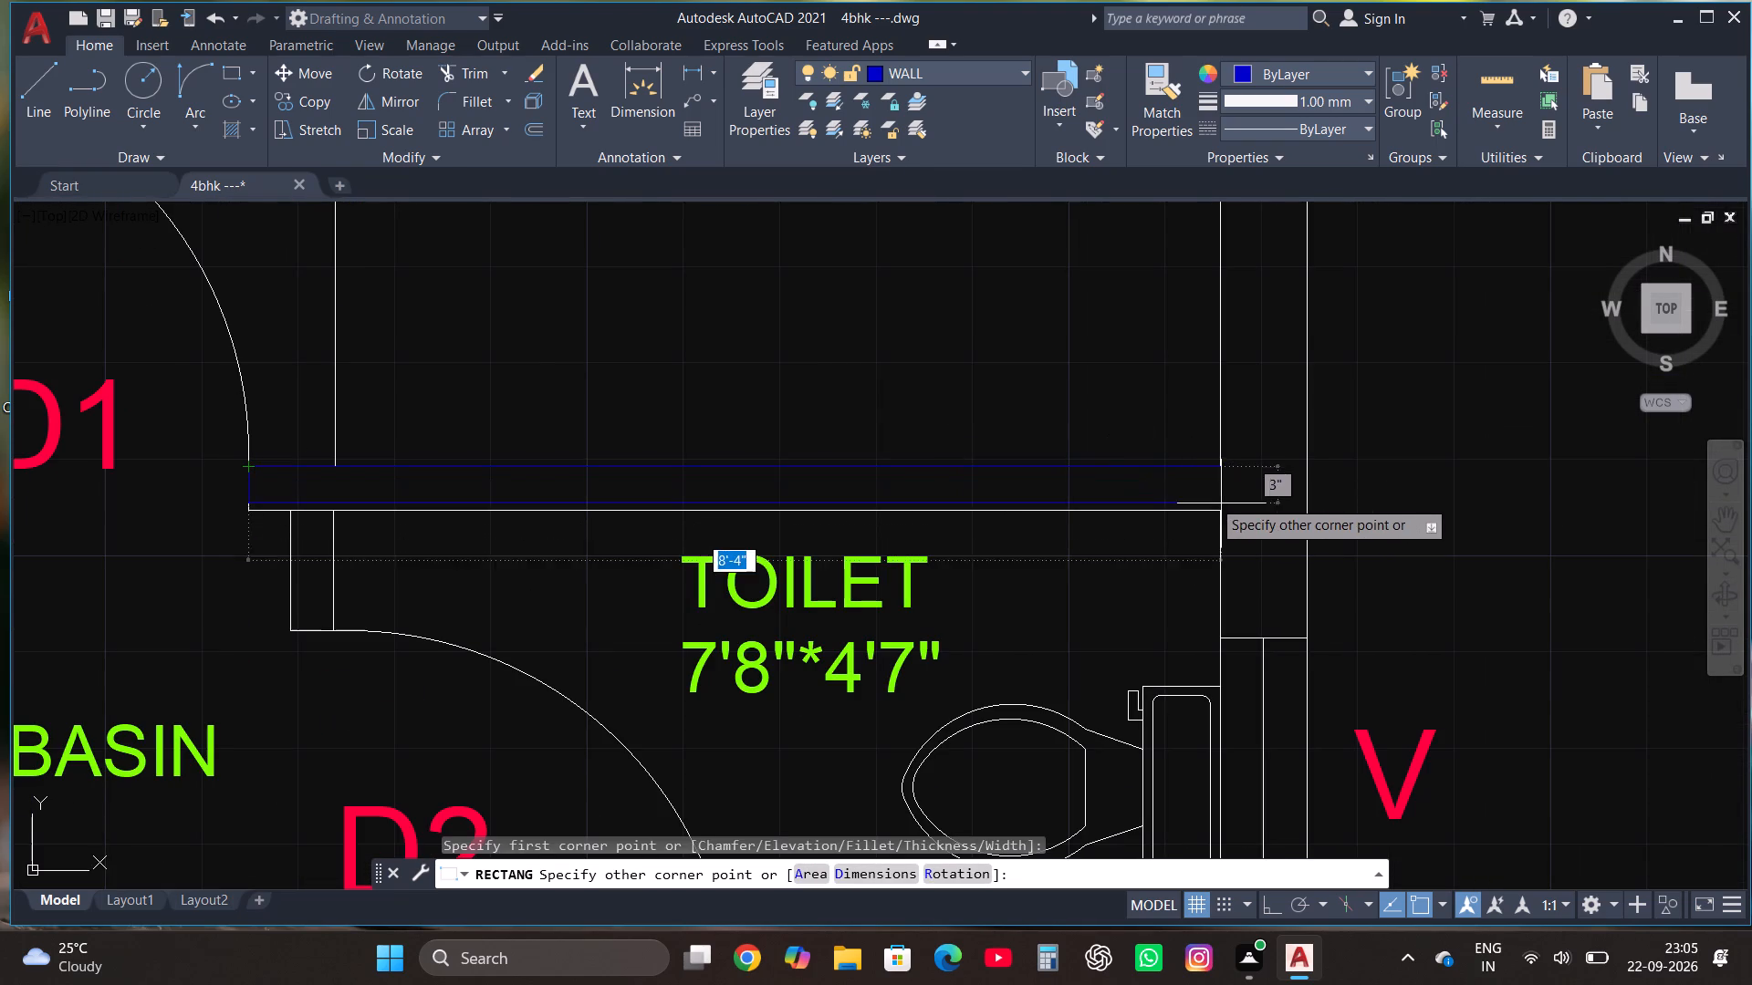
pyautogui.click(1221, 508)
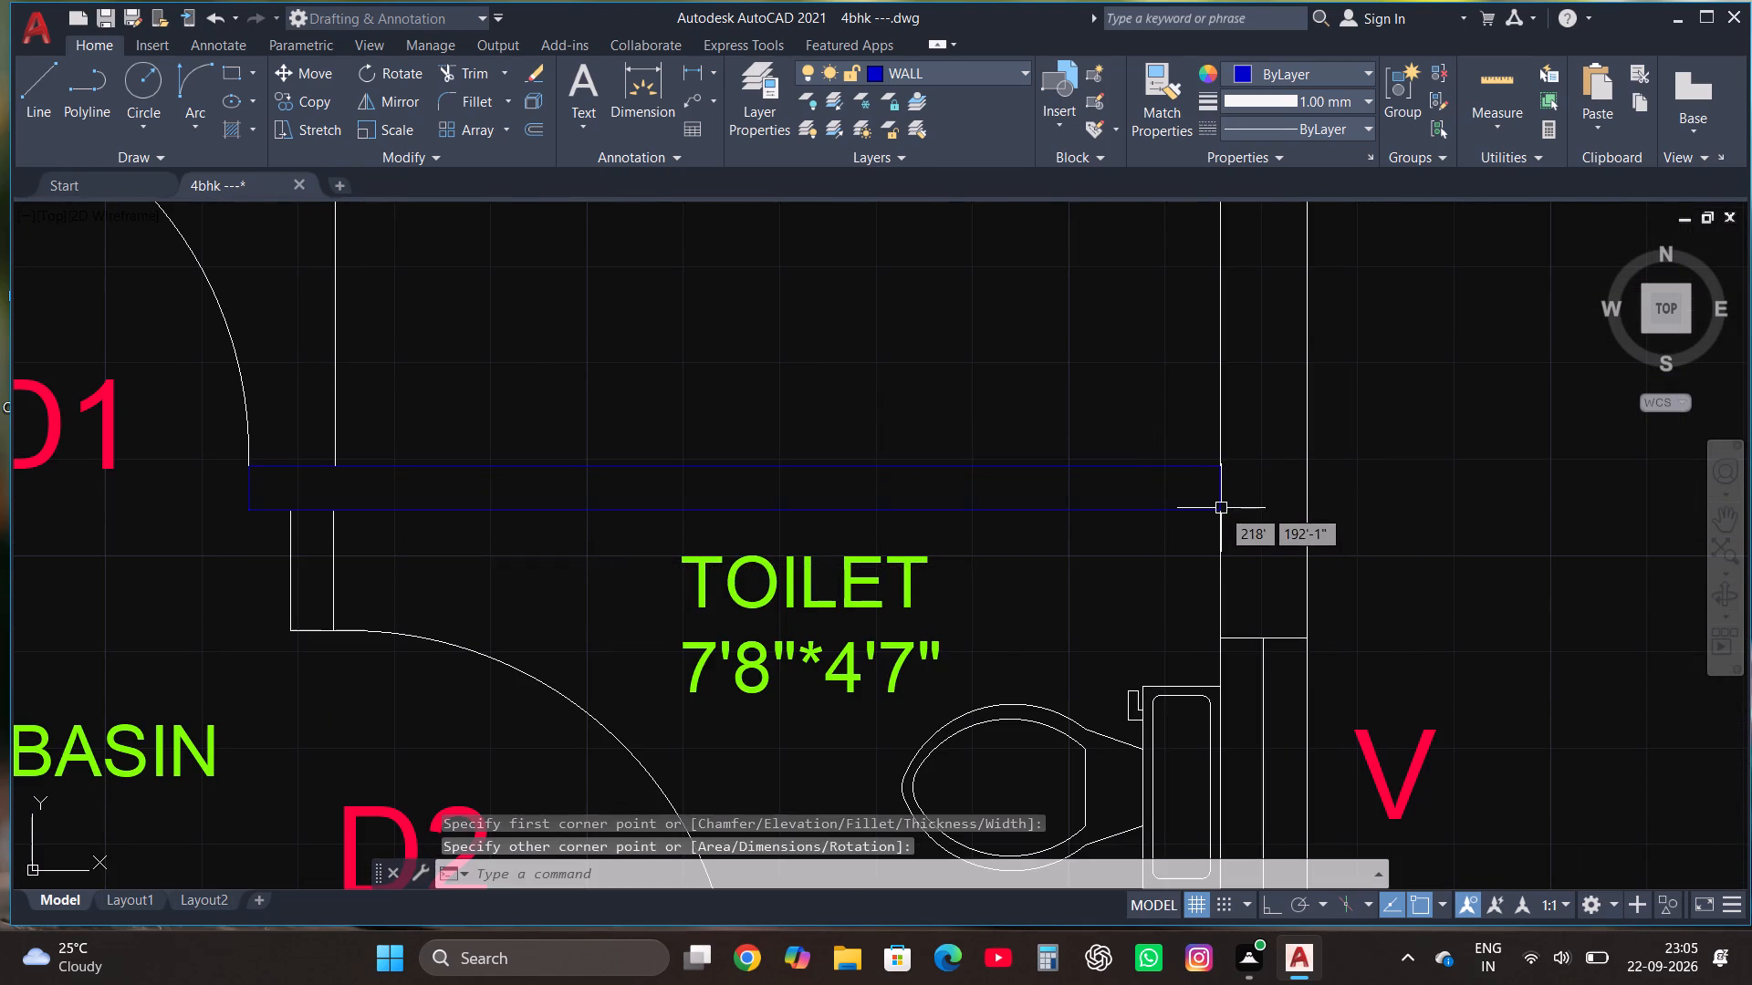
# Solid-hatch the wall between the two eastern BED ROOMs, its end block, the 7'8"*4'7" TOILET's north wall, and the exterior wall between W and V.
pyautogui.scroll(-4, 1170, 631)
pyautogui.scroll(3, 989, 575)
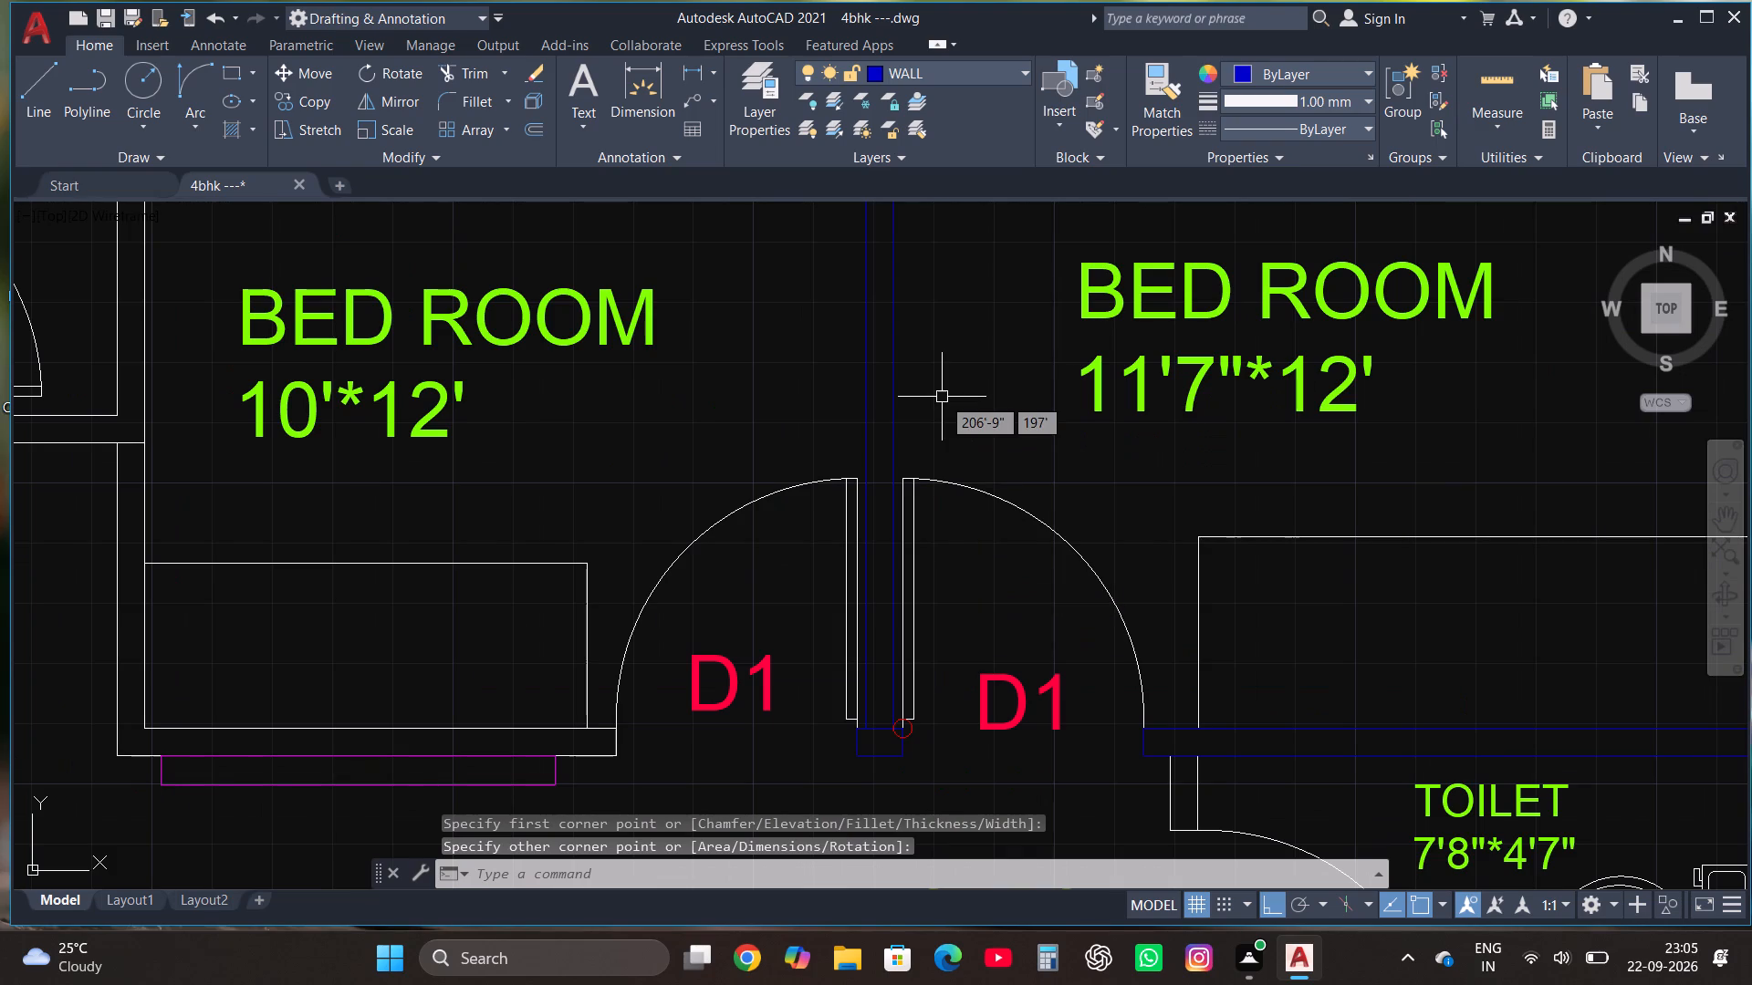
pyautogui.write('HAY')
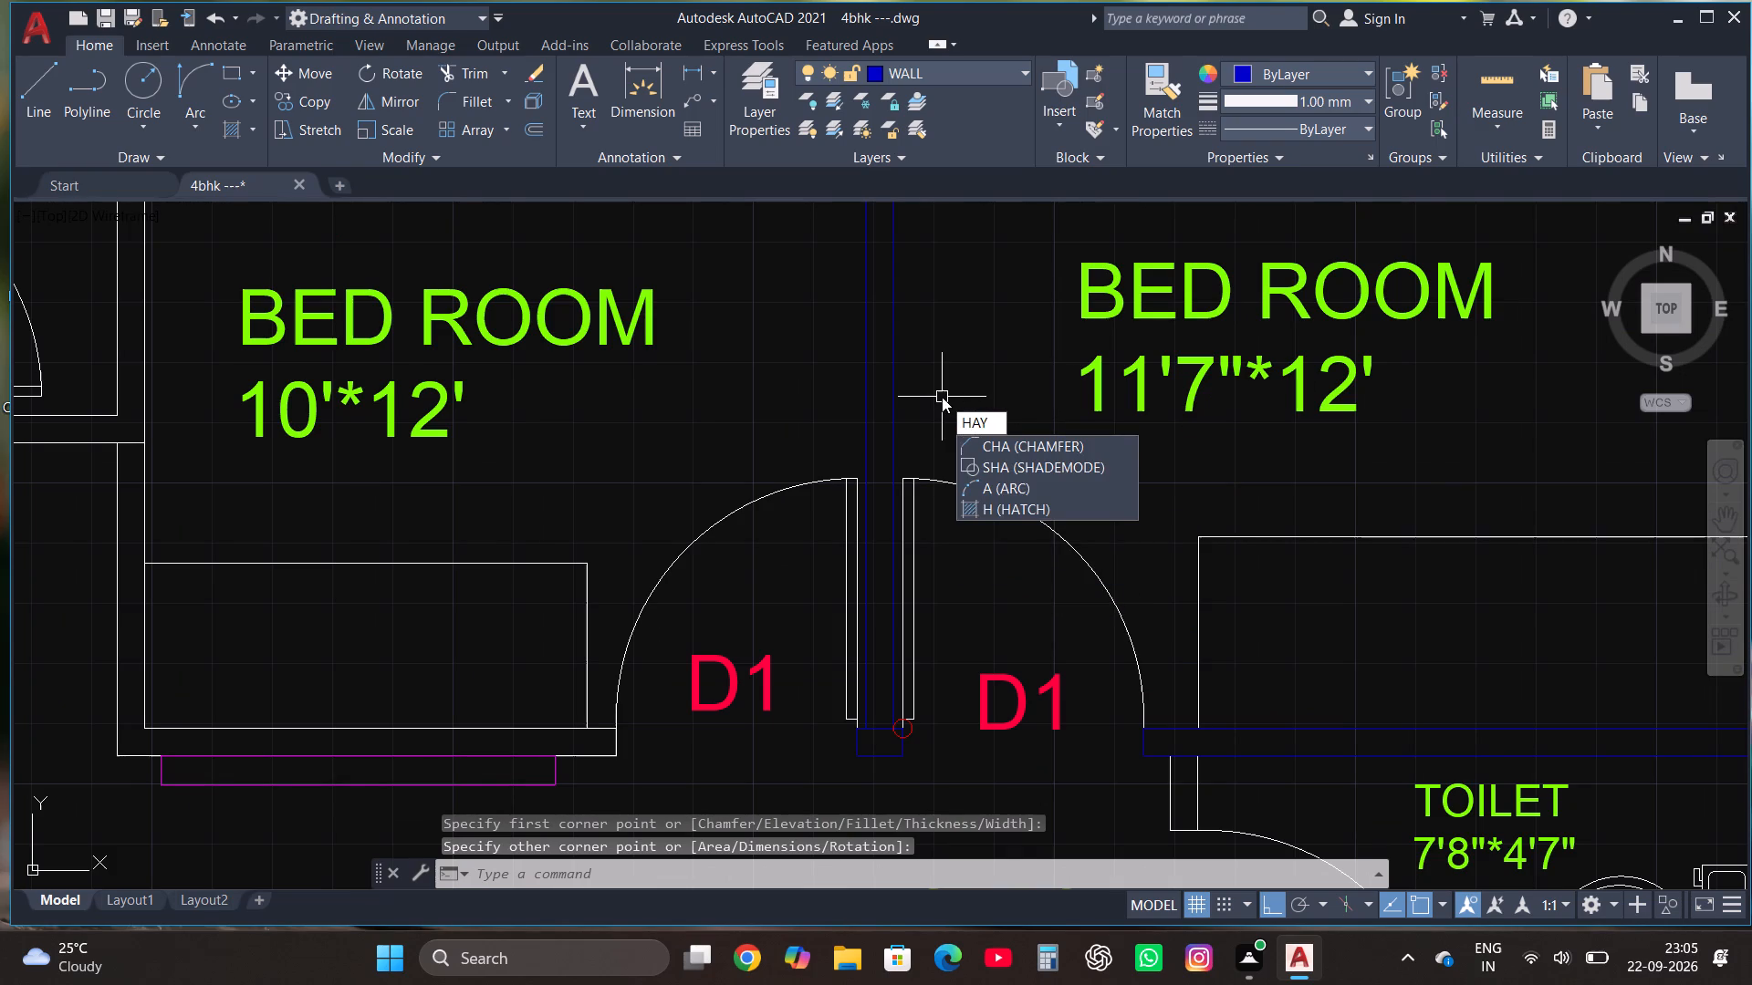
pyautogui.press('BackSpace')
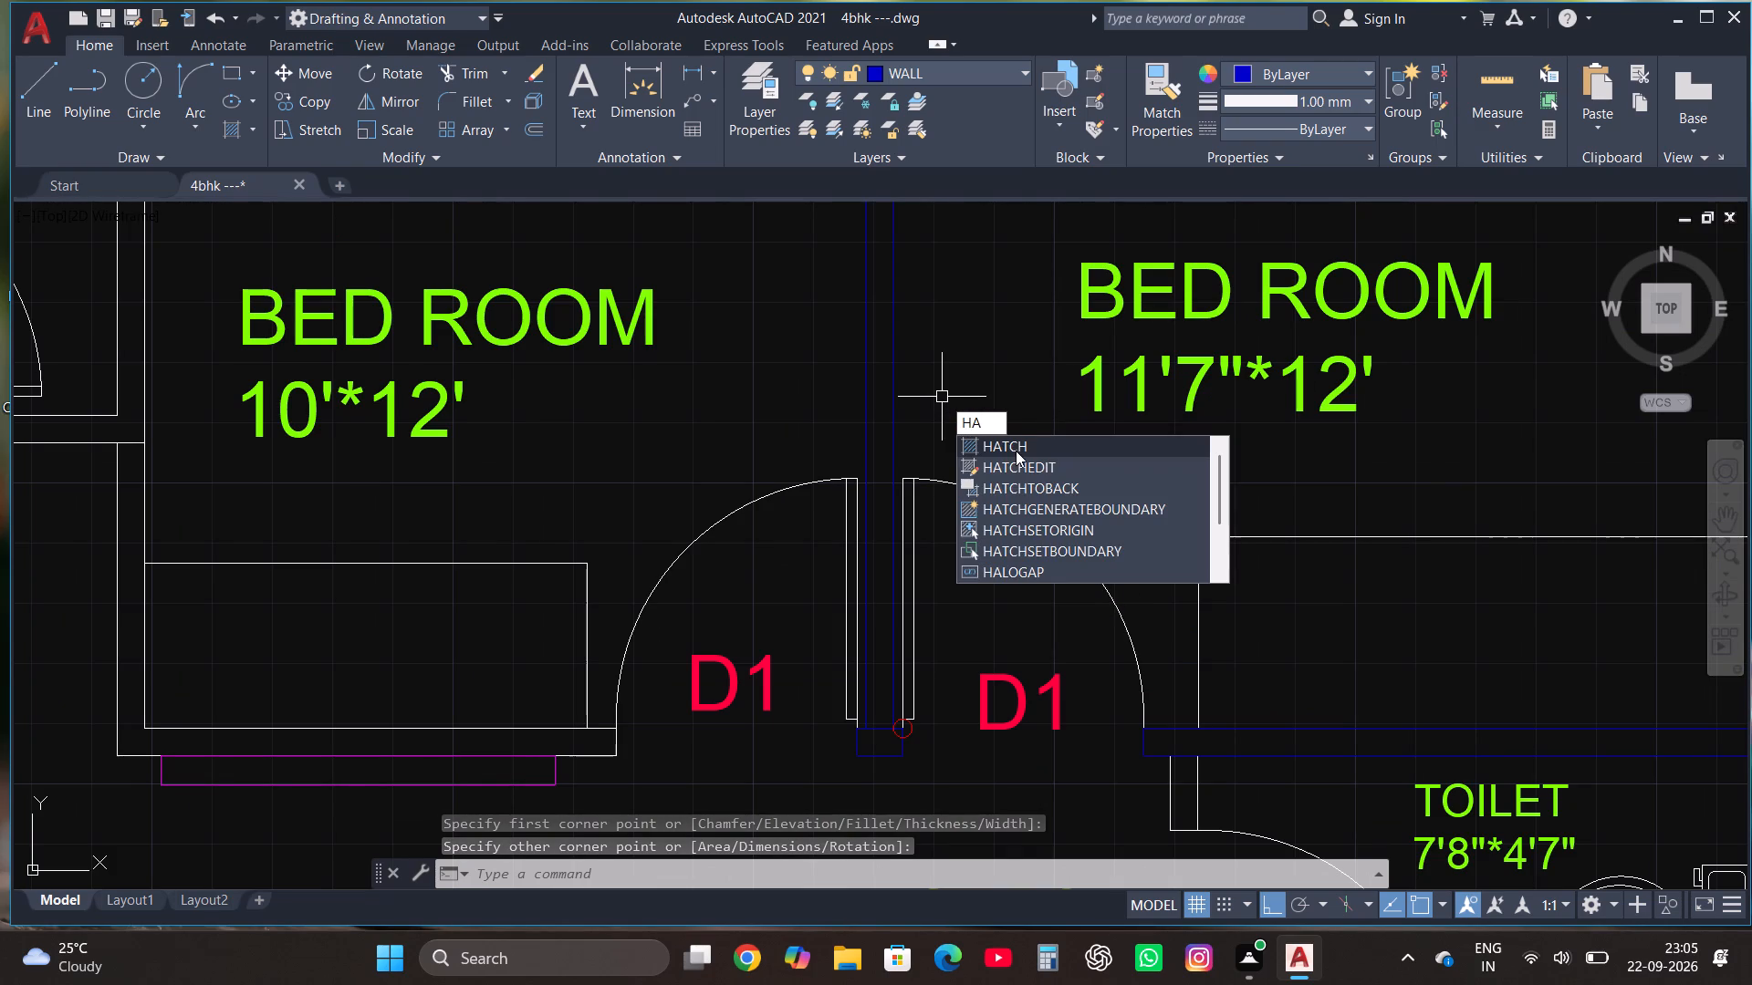
pyautogui.click(1014, 447)
pyautogui.click(879, 510)
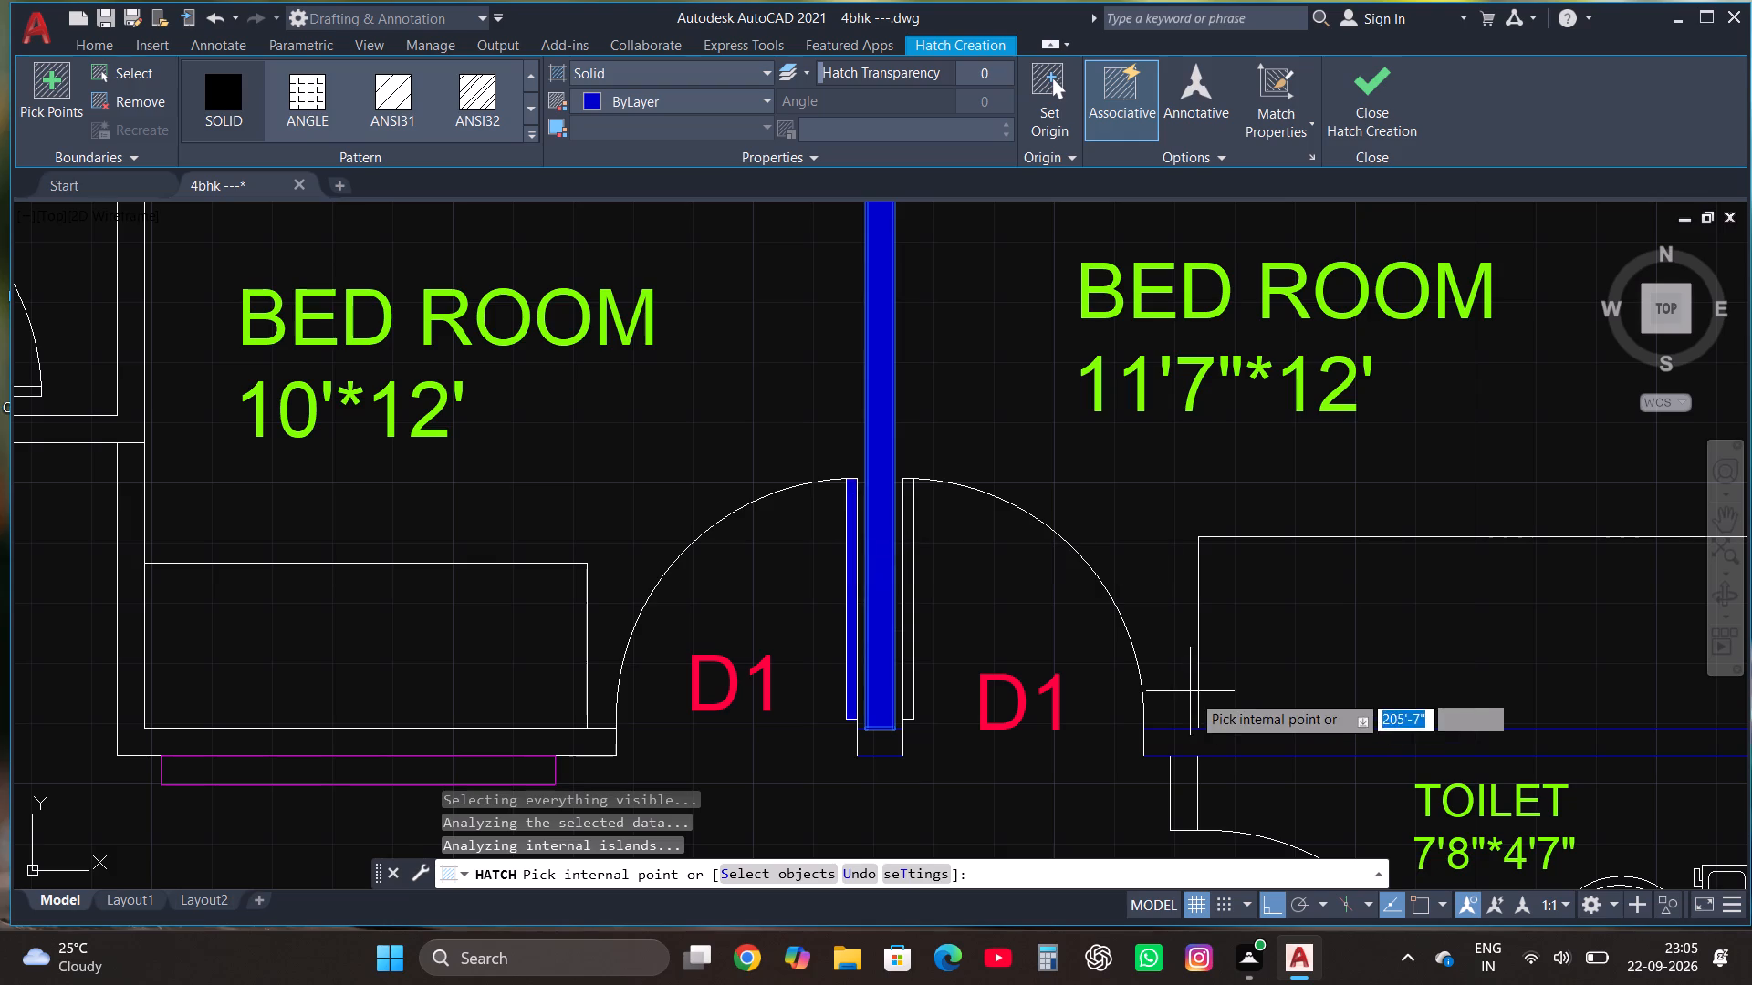
pyautogui.scroll(1, 1200, 752)
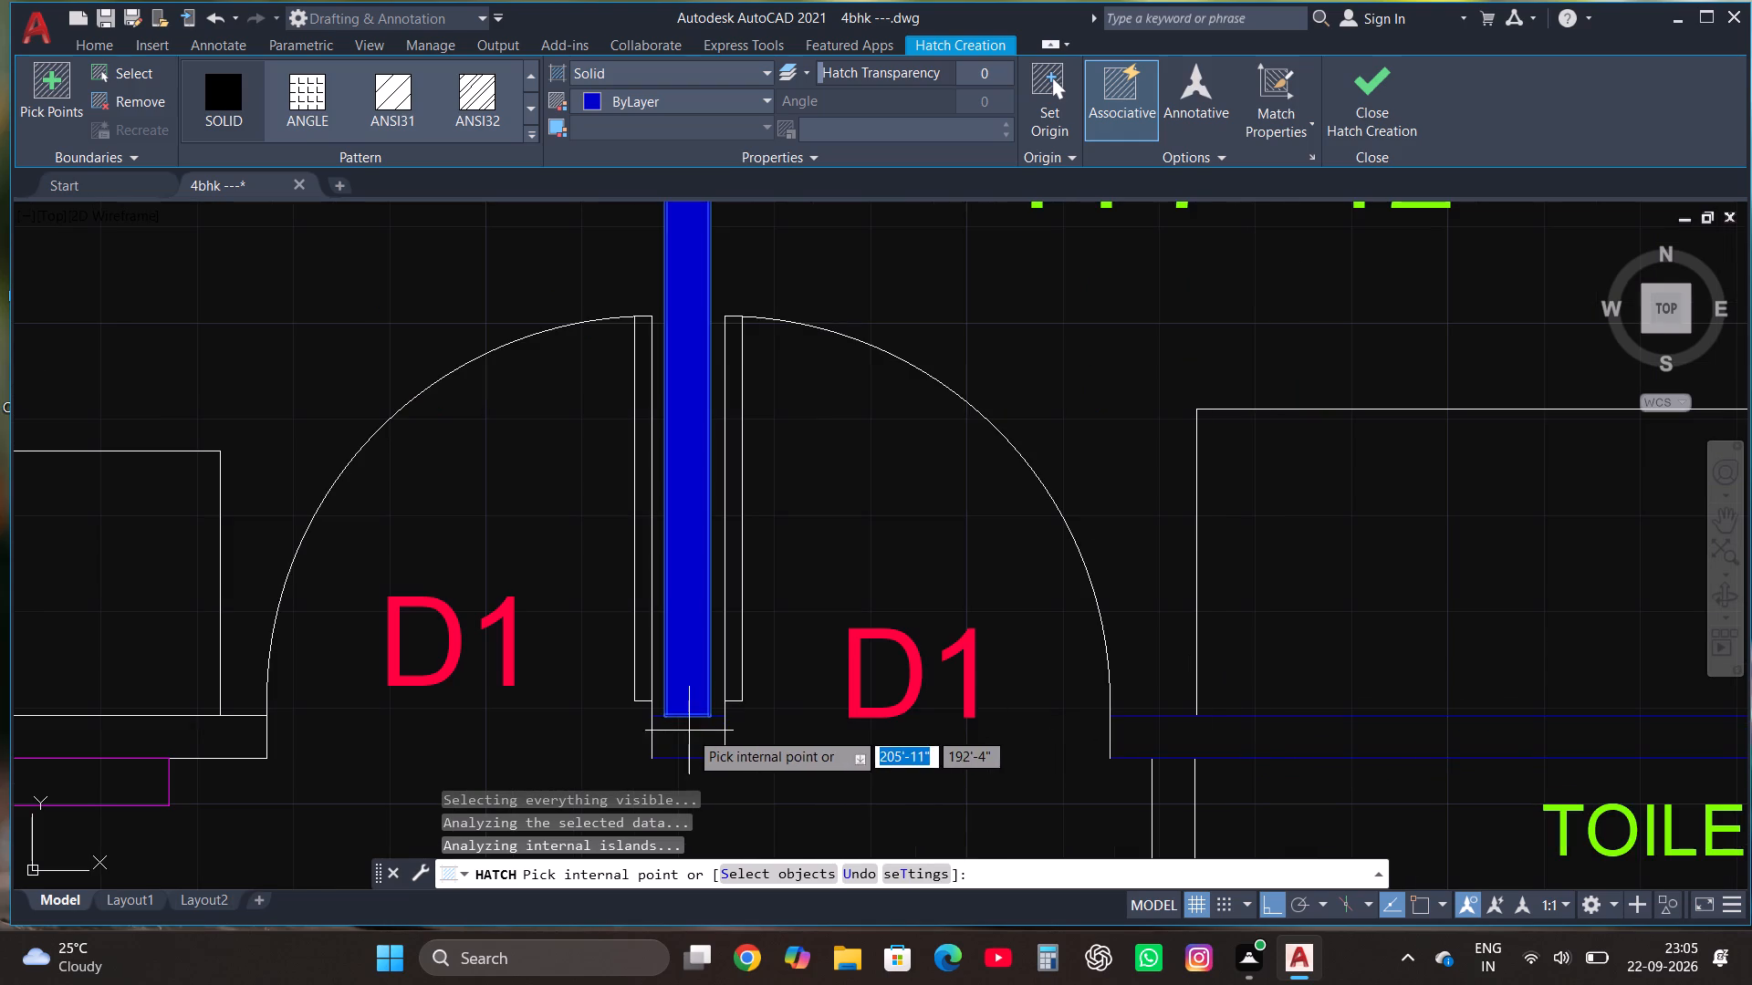
pyautogui.click(689, 731)
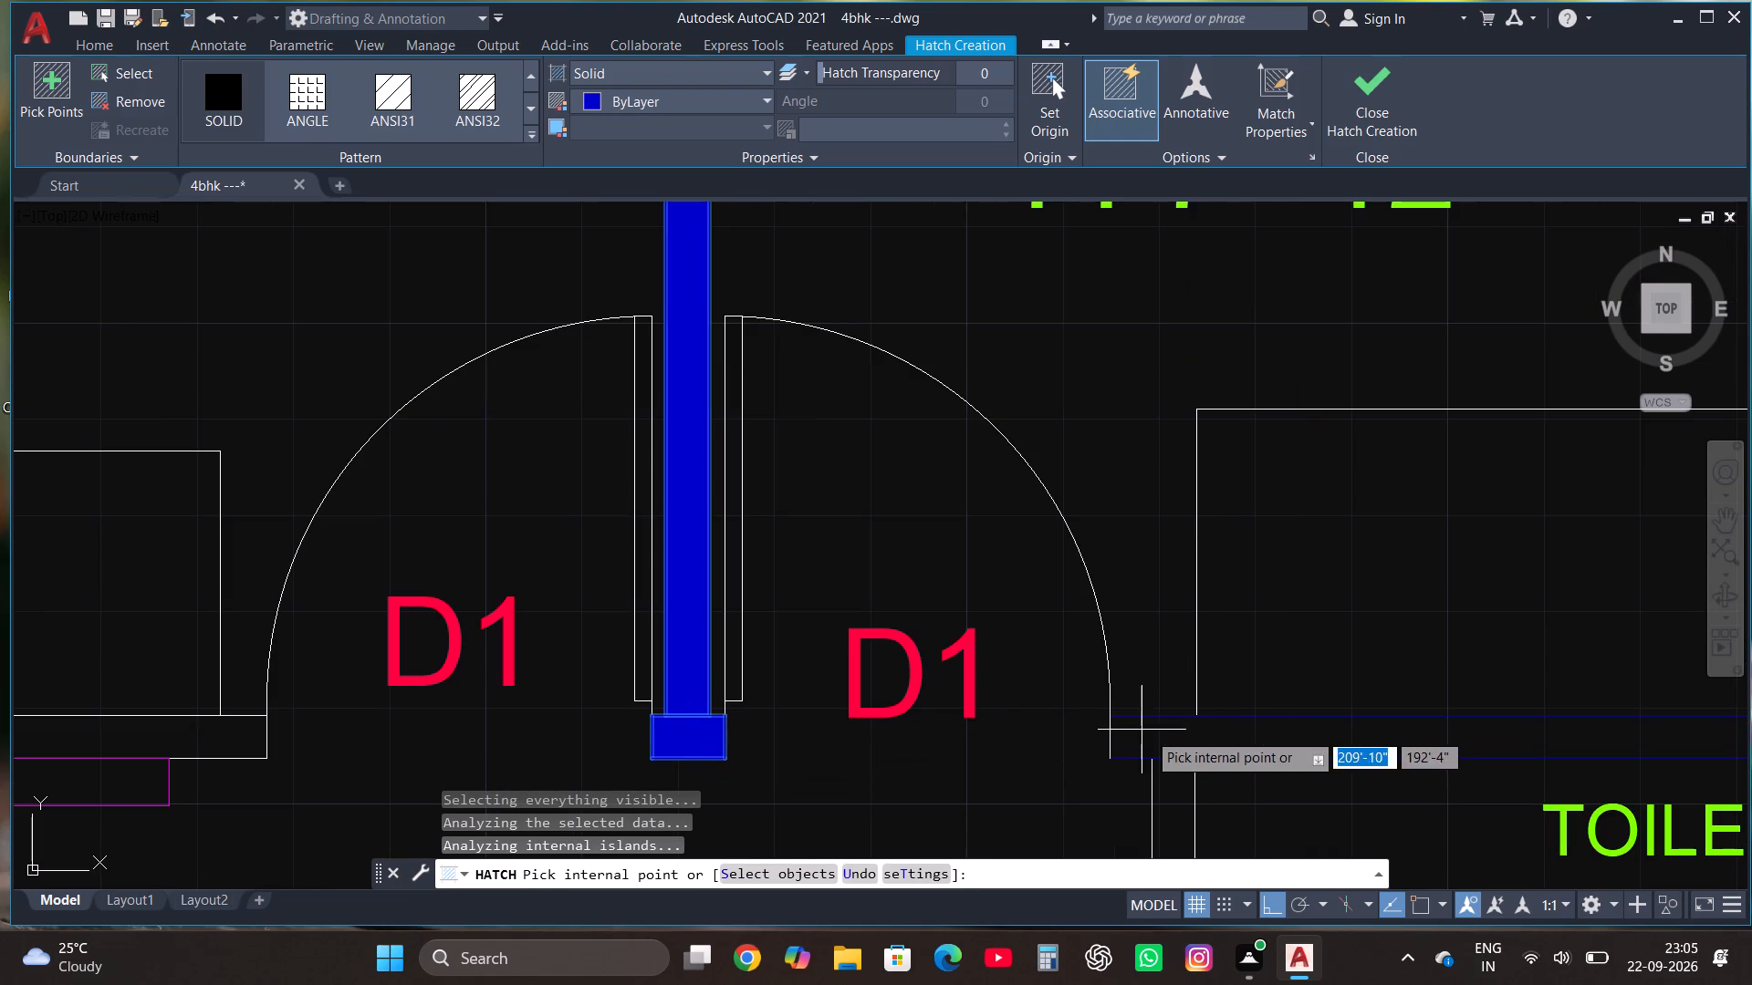
pyautogui.click(1162, 736)
pyautogui.scroll(-3, 765, 568)
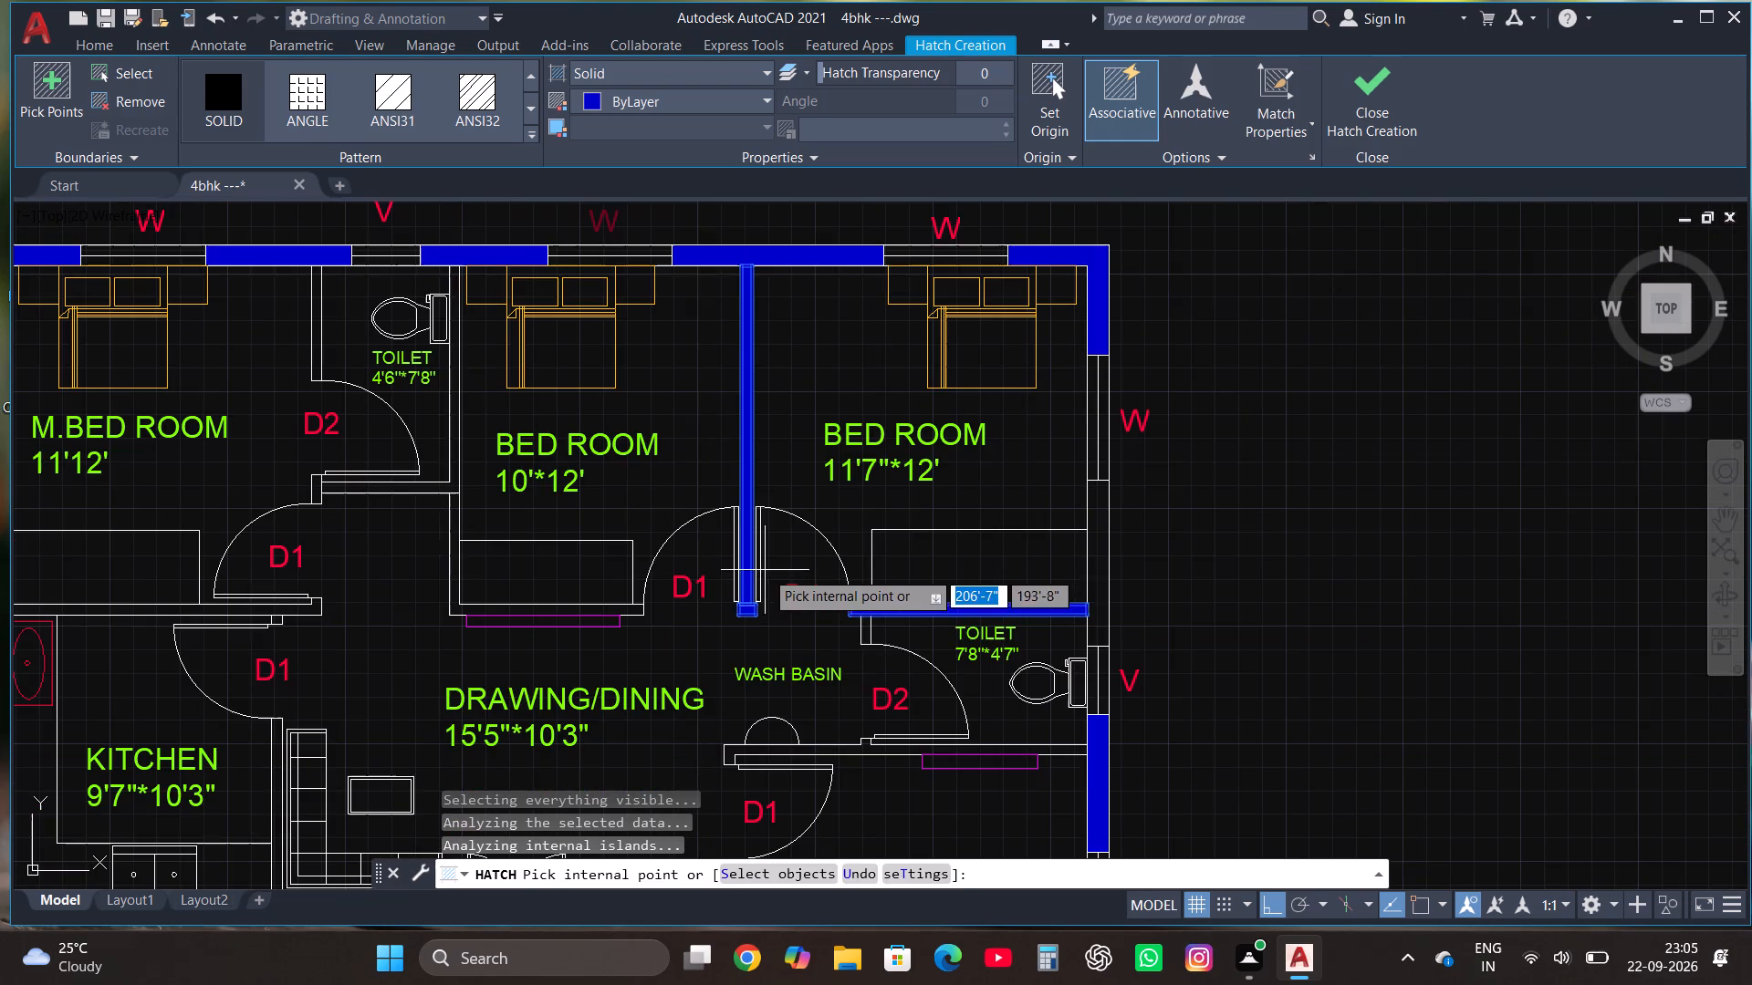
pyautogui.click(1097, 571)
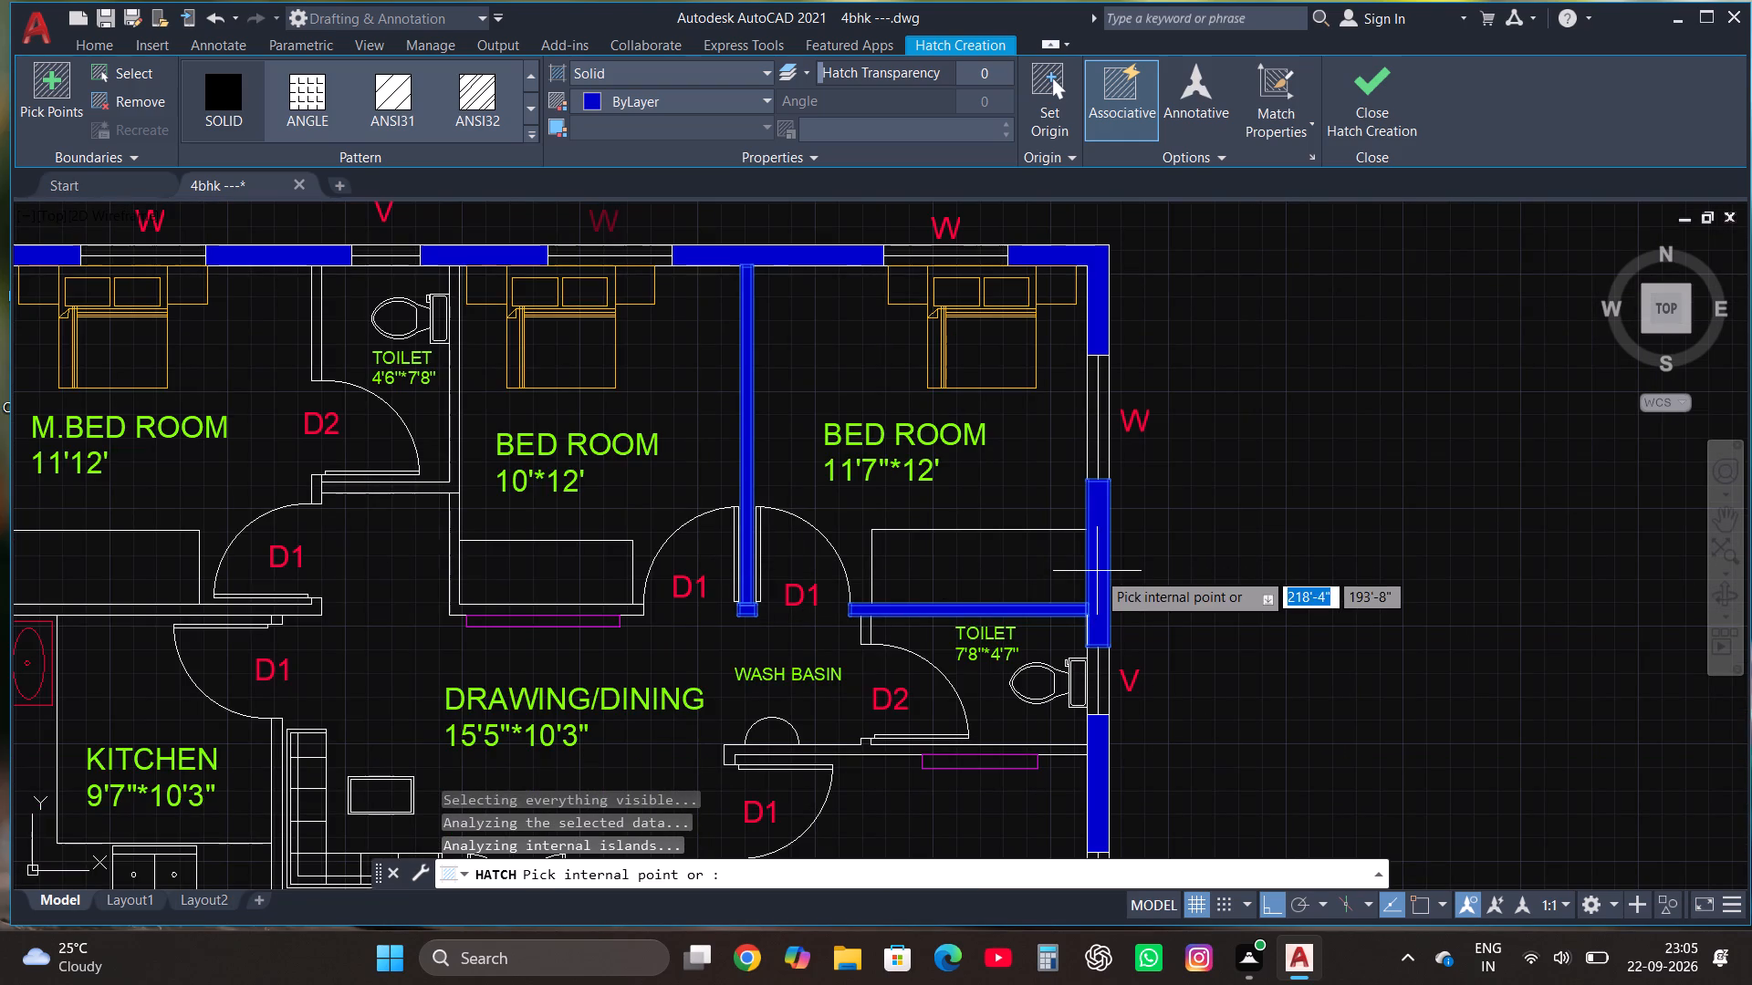
# Add solid hatch to the 10'*12' BED ROOM's west and south walls and the 4'6"*7'8" TOILET's south and west walls.
pyautogui.scroll(2, 405, 563)
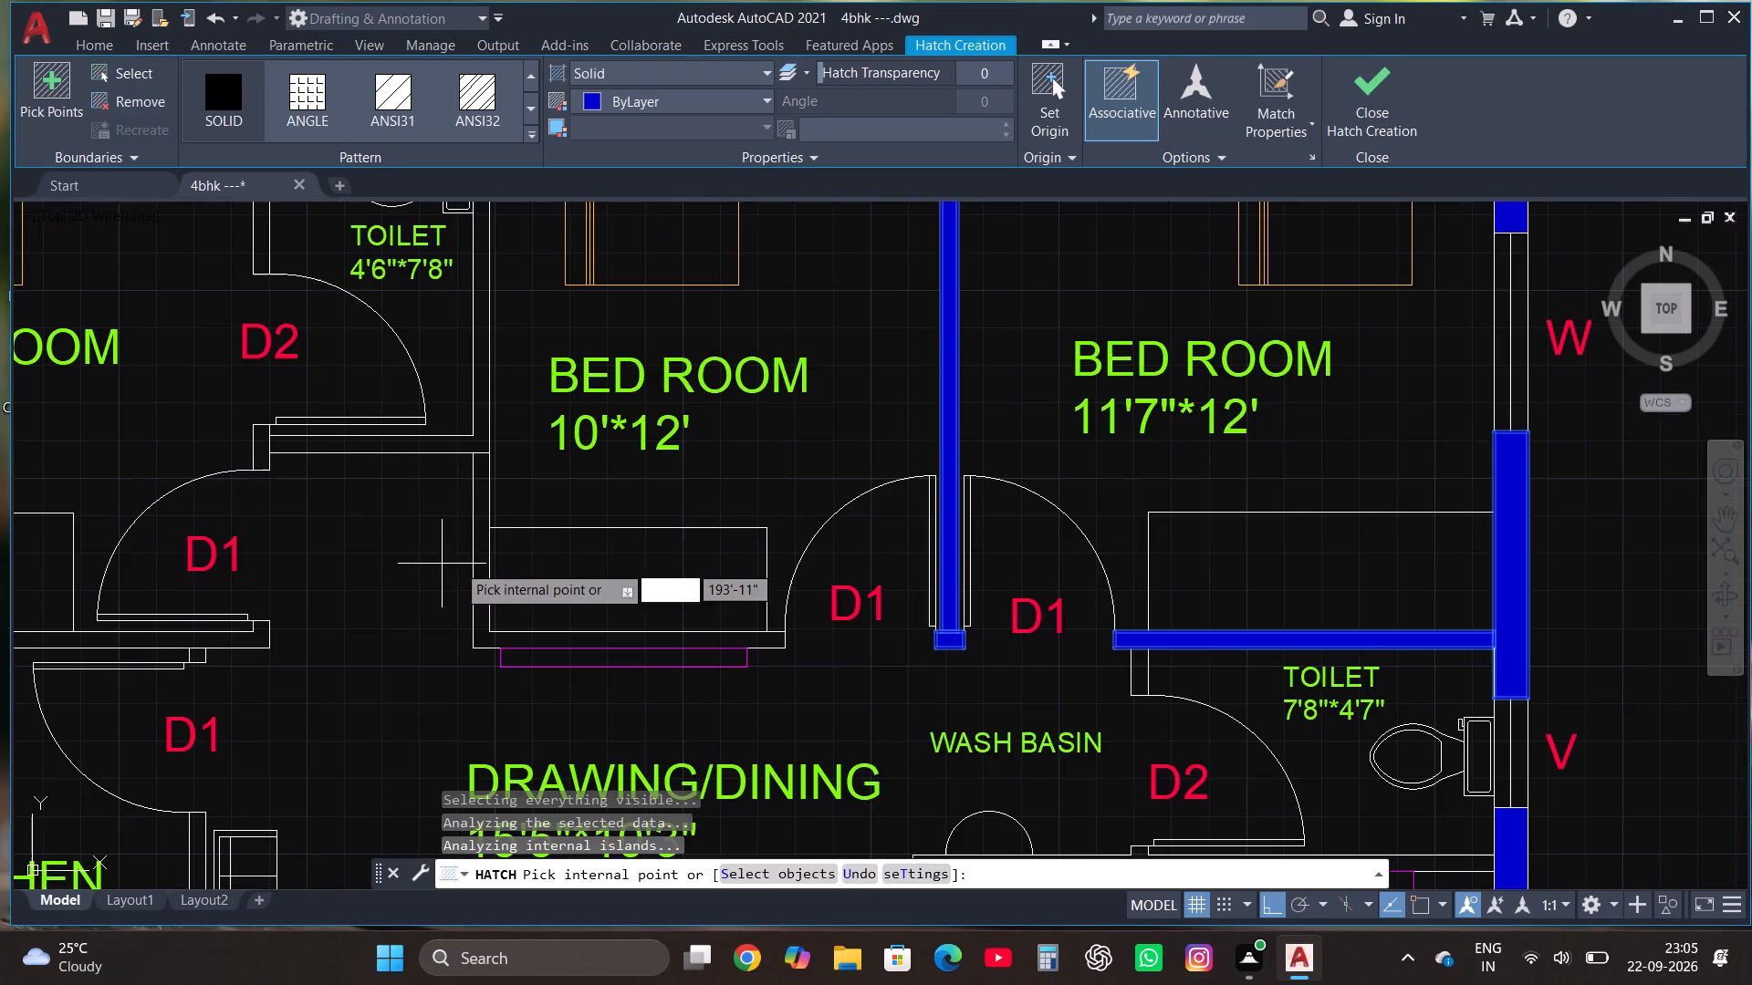
pyautogui.scroll(2, 480, 547)
pyautogui.click(480, 547)
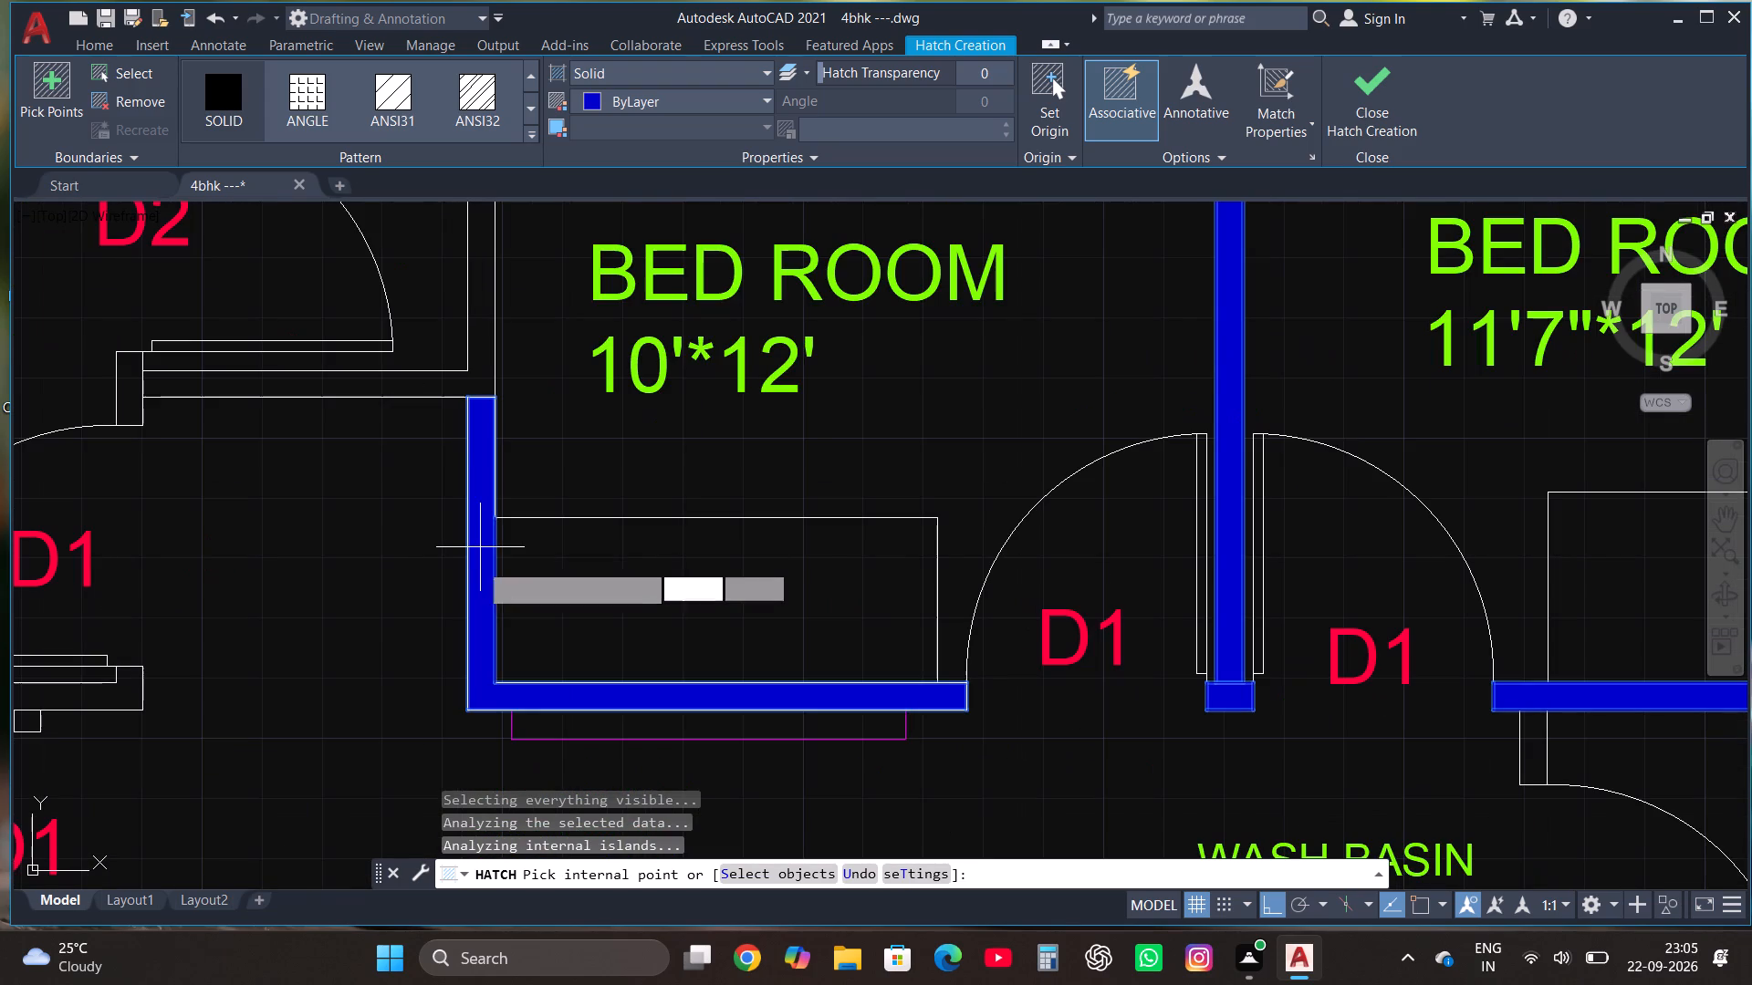
pyautogui.scroll(-2, 475, 581)
pyautogui.scroll(3, 474, 484)
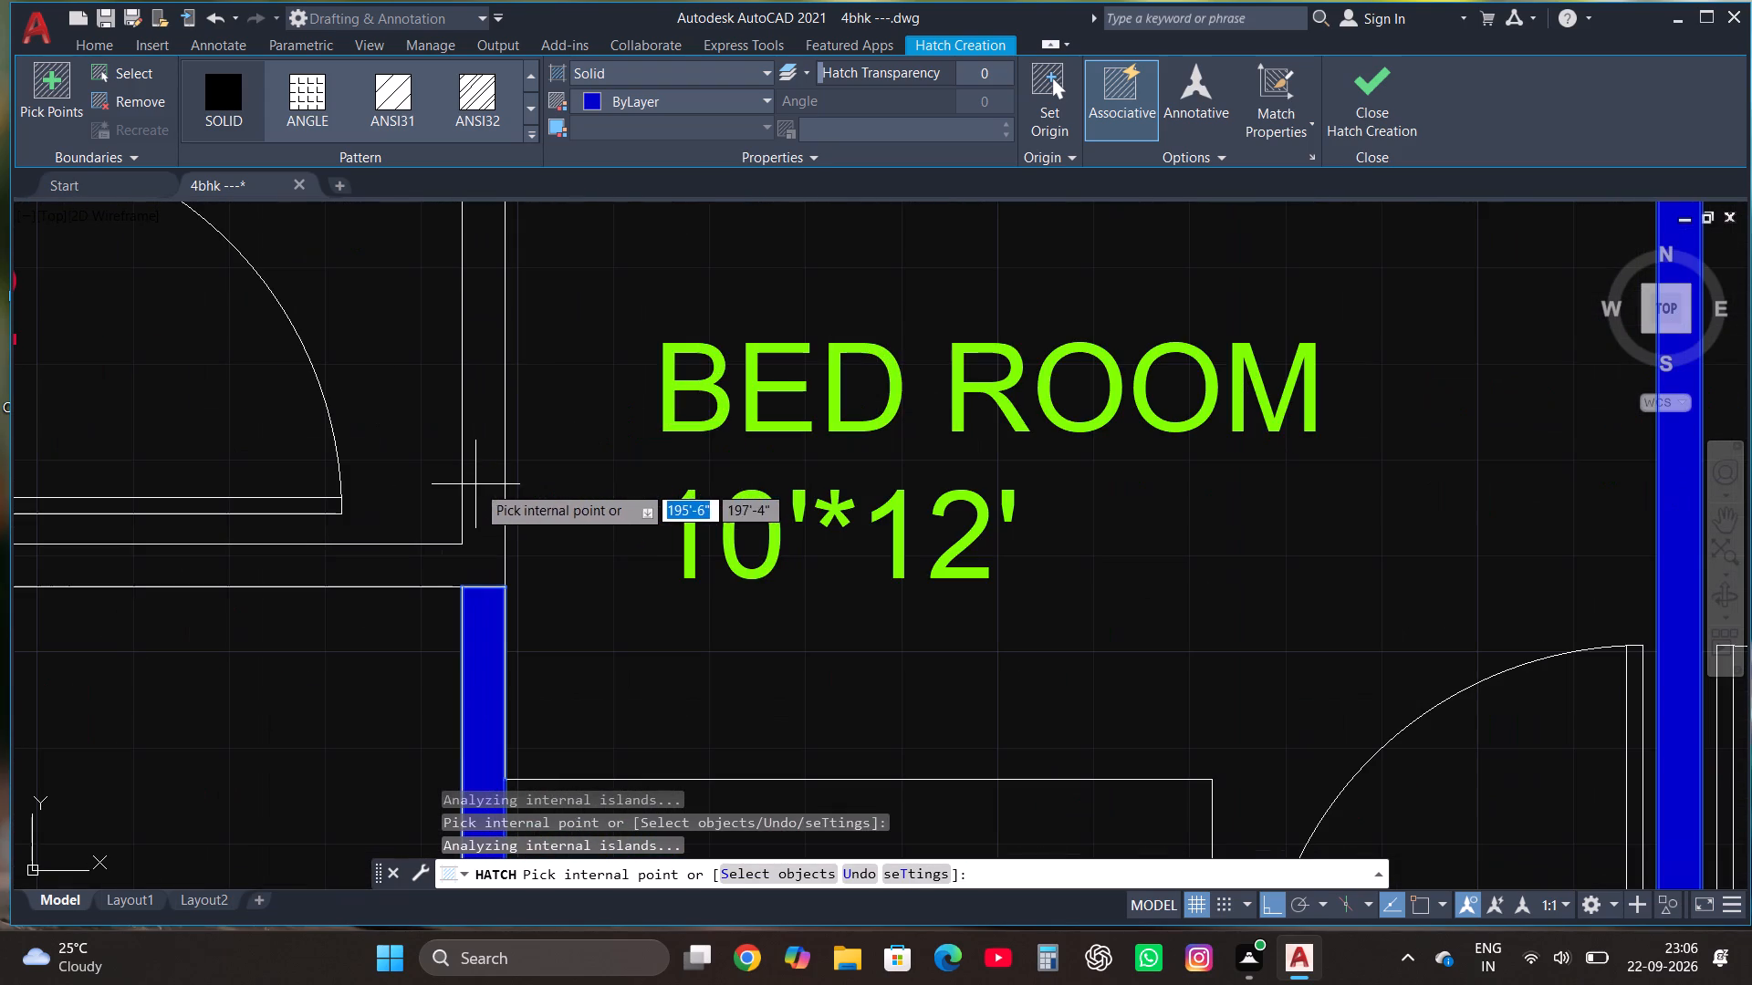
pyautogui.click(482, 498)
pyautogui.scroll(-6, 488, 524)
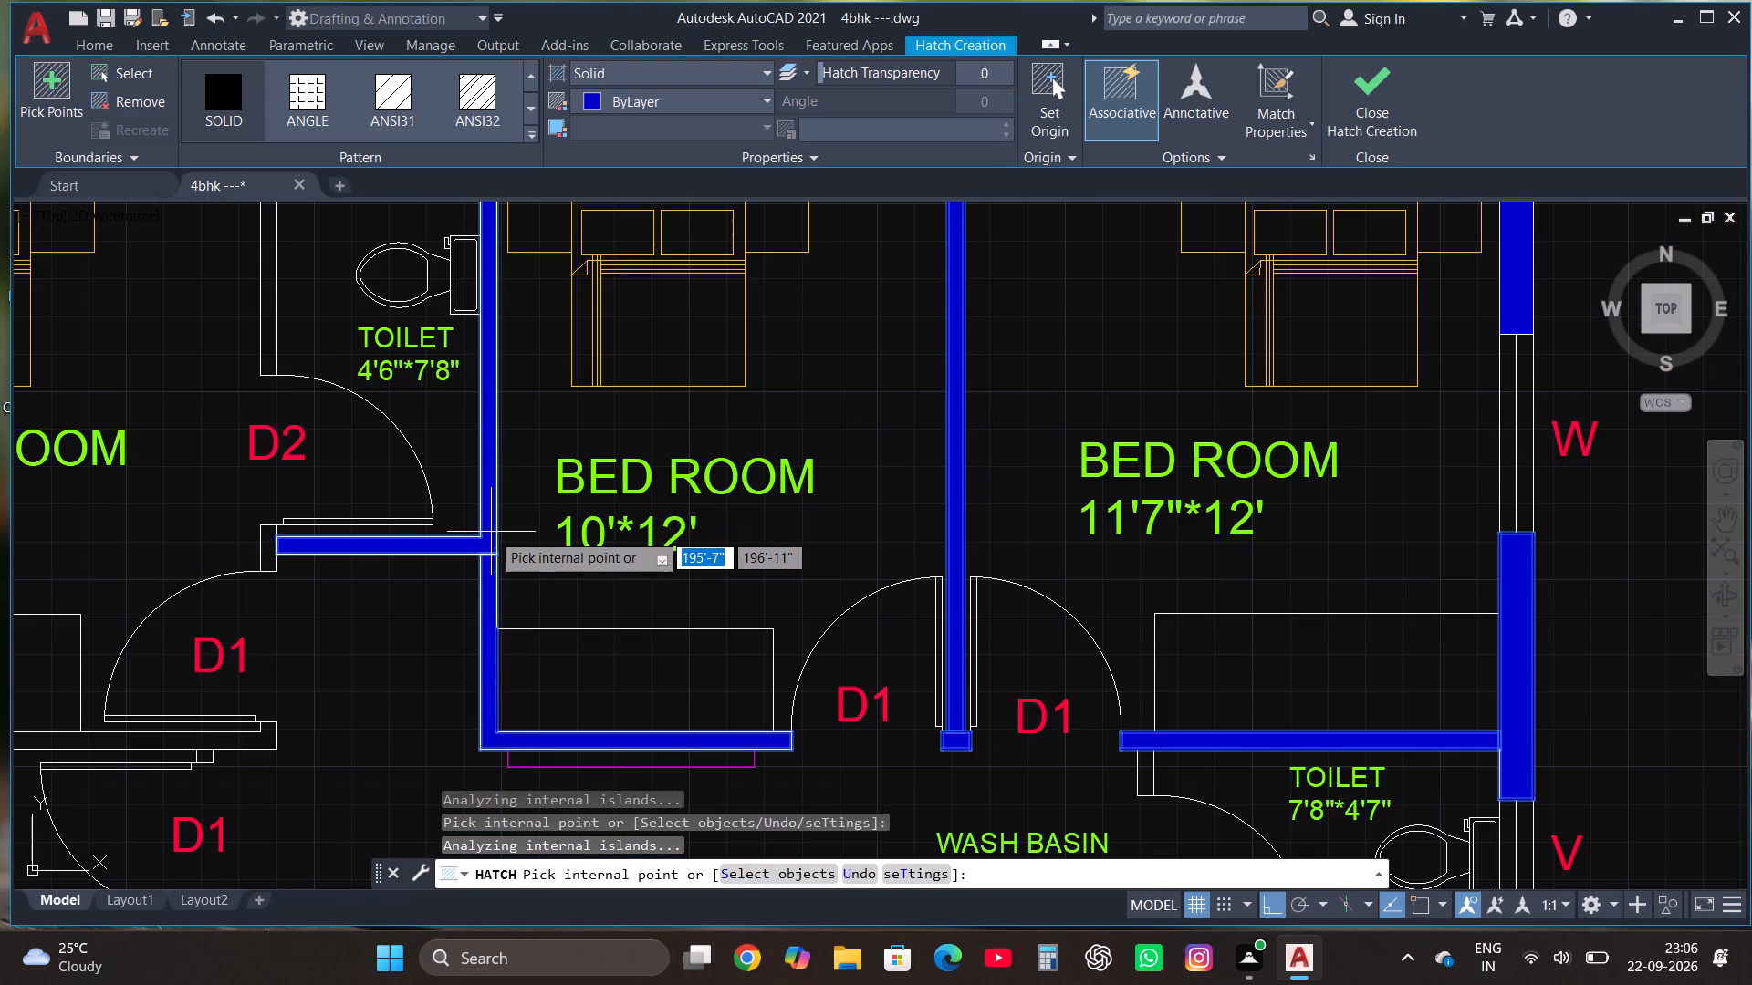
pyautogui.scroll(3, 377, 413)
pyautogui.scroll(1, 479, 480)
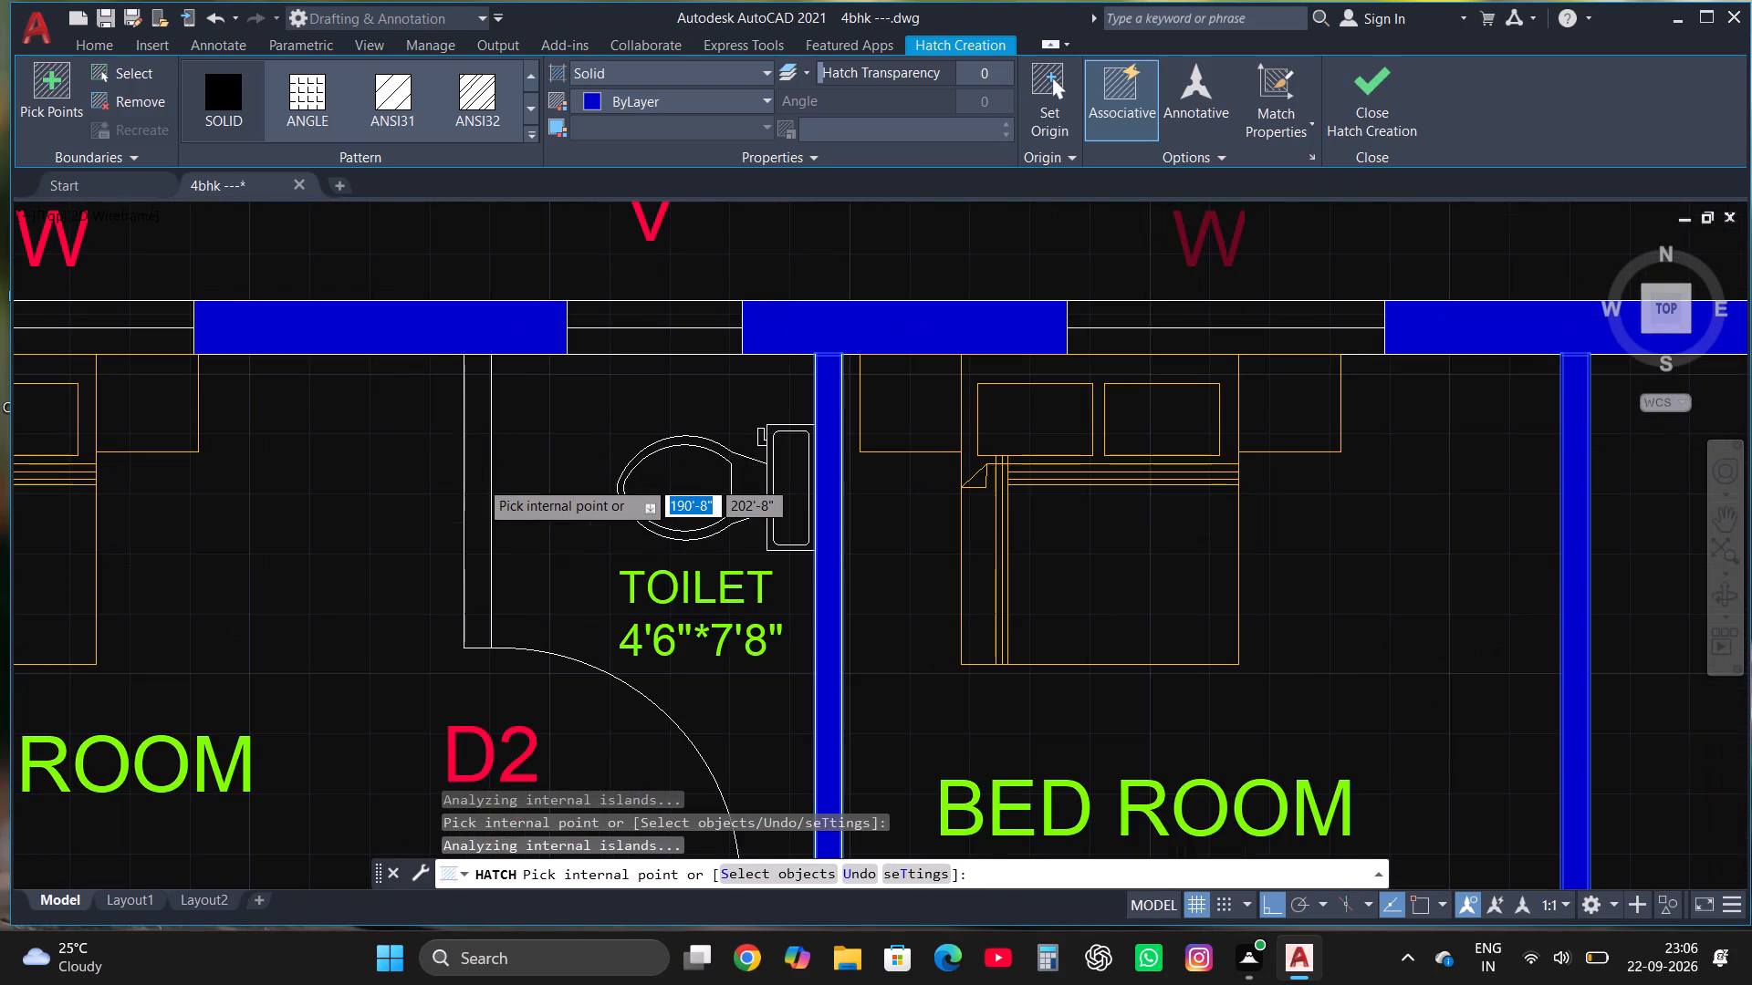
pyautogui.click(479, 480)
pyautogui.scroll(-4, 482, 490)
pyautogui.scroll(-3, 583, 452)
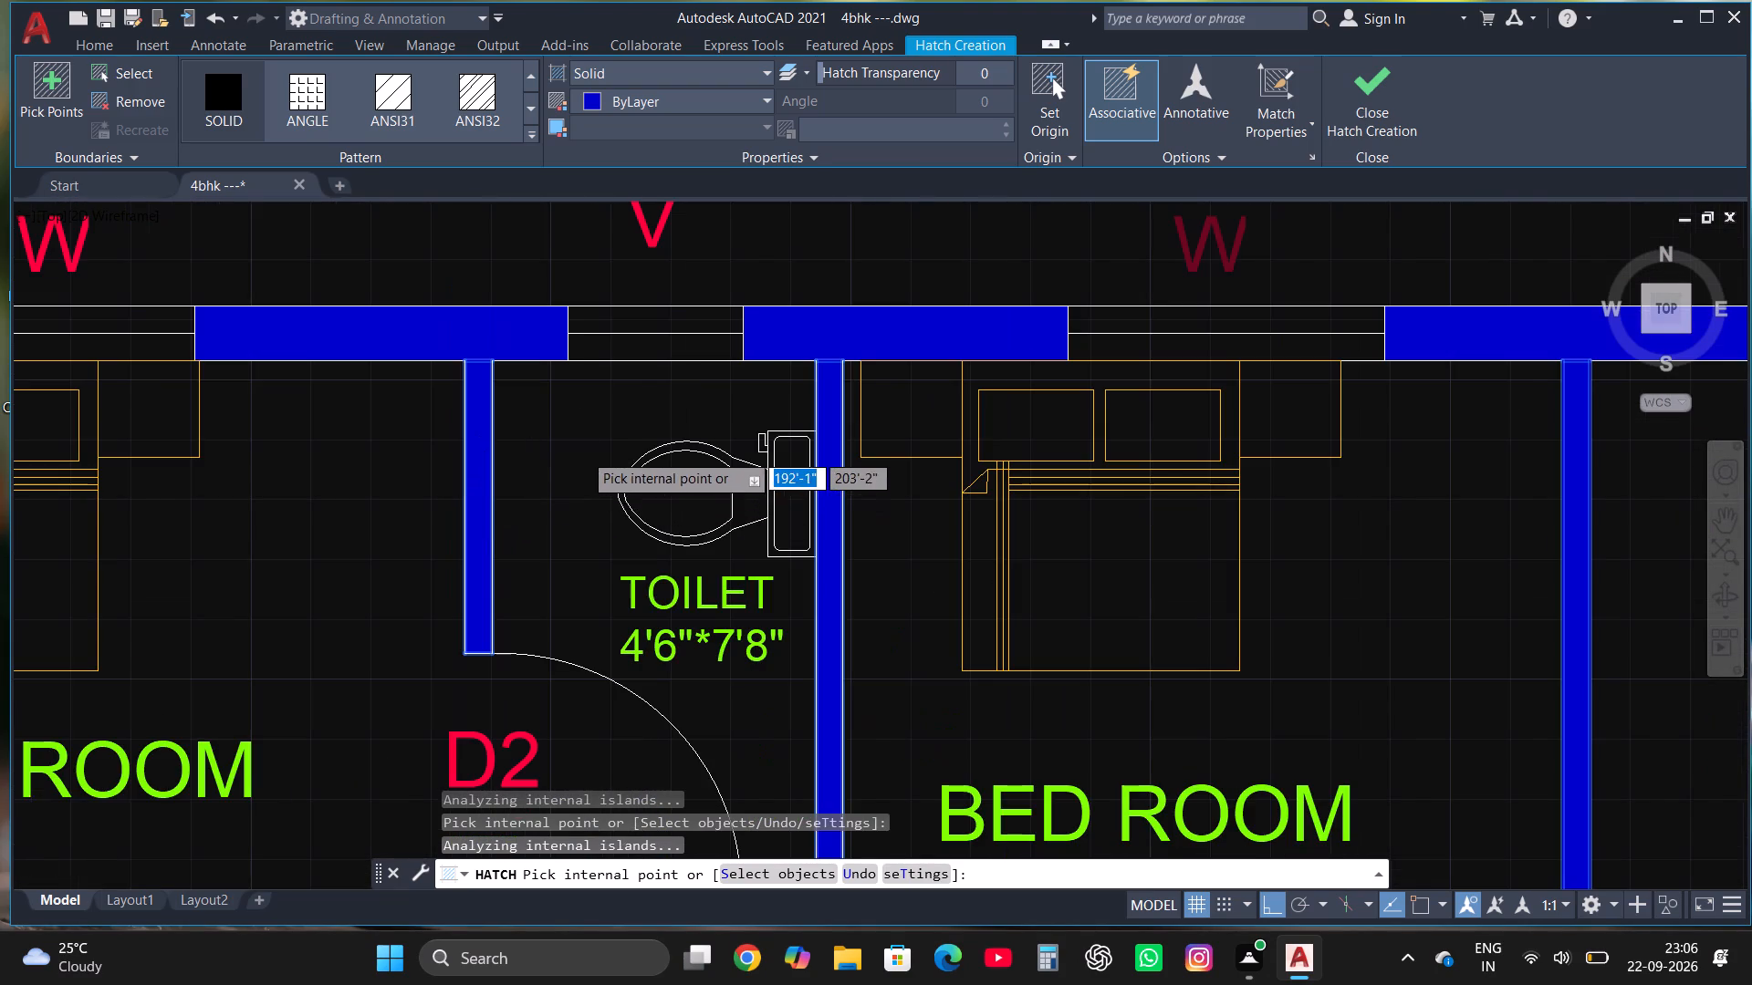
# Add solid hatch to the wall between the M.BED ROOM and KITCHEN and to the small stub at the kitchen's D1 door.
pyautogui.scroll(-2, 583, 452)
pyautogui.scroll(6, 561, 573)
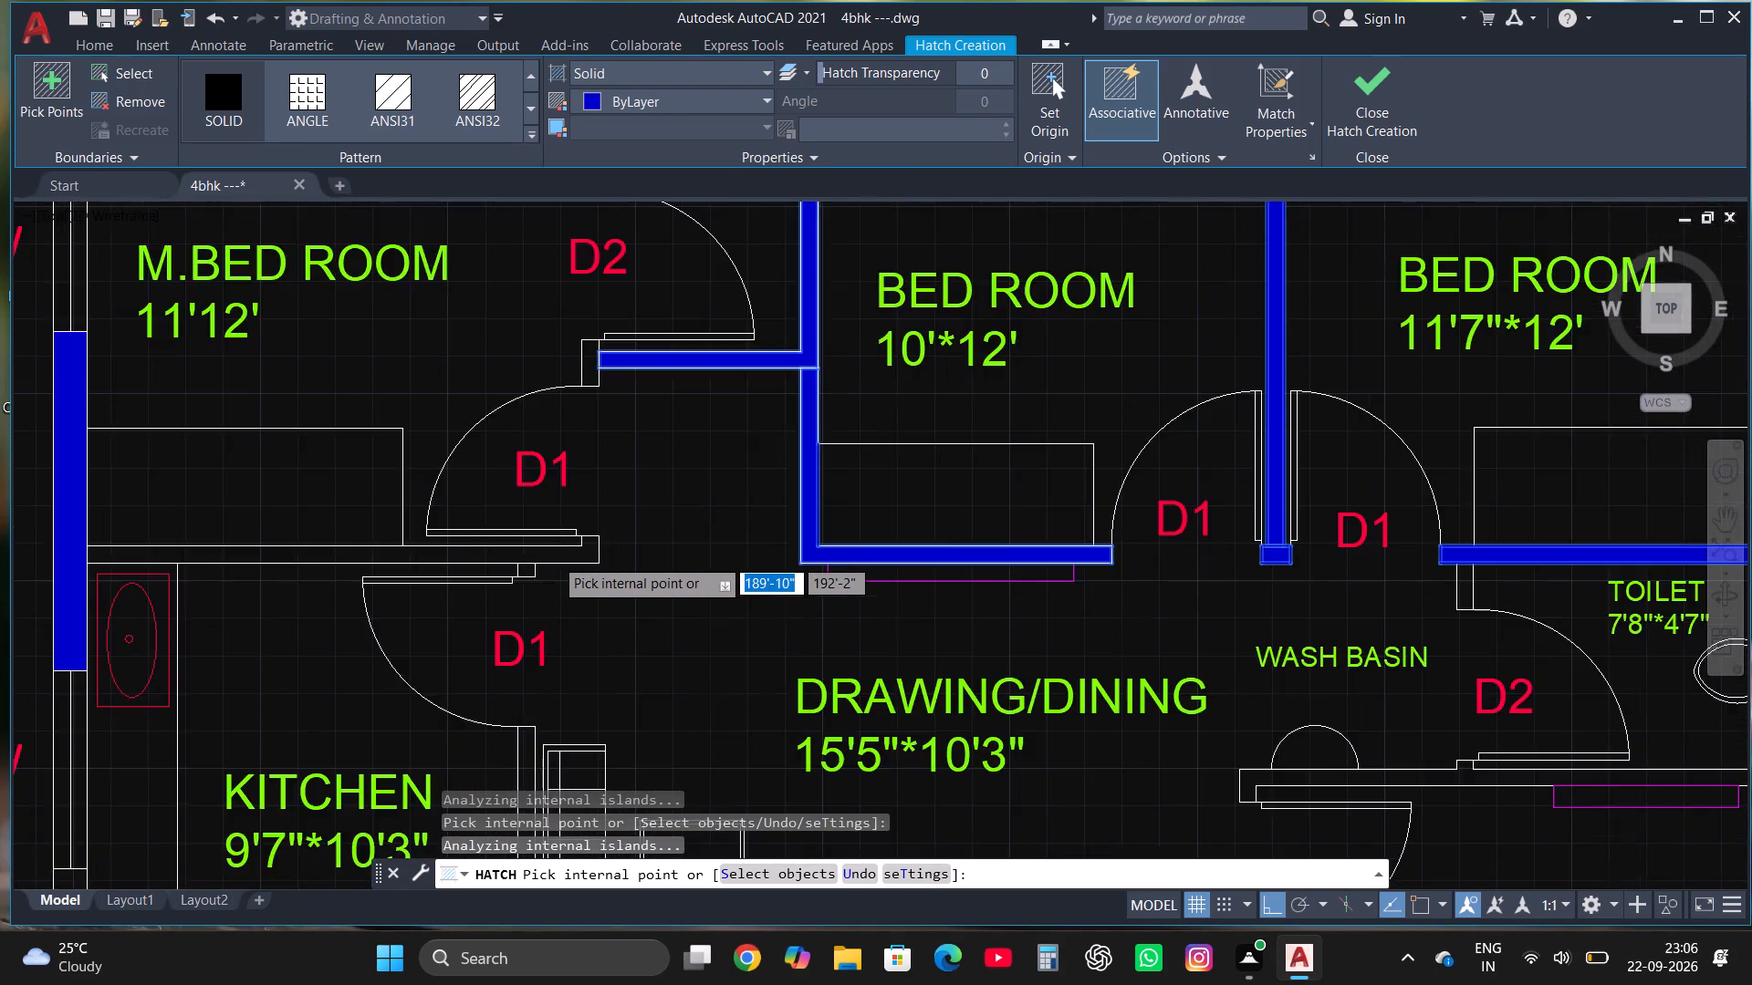
pyautogui.scroll(2, 554, 557)
pyautogui.click(554, 557)
pyautogui.scroll(-5, 554, 557)
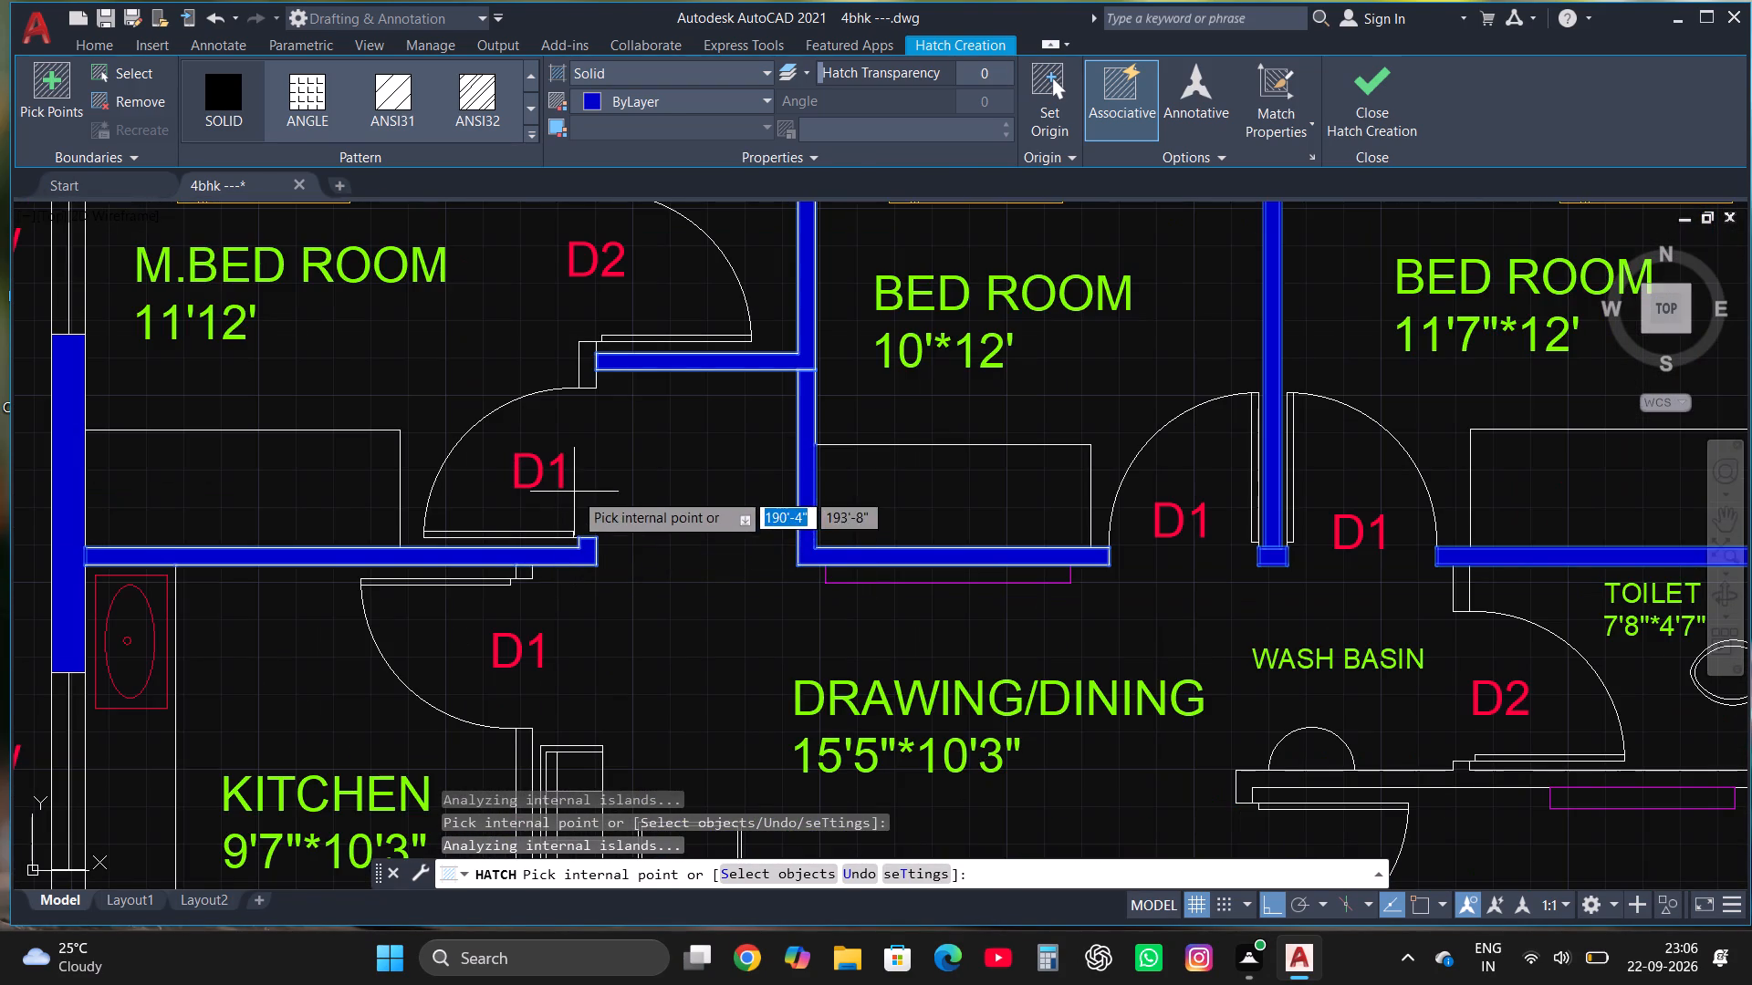
pyautogui.scroll(3, 517, 574)
pyautogui.click(524, 570)
pyautogui.scroll(-4, 527, 446)
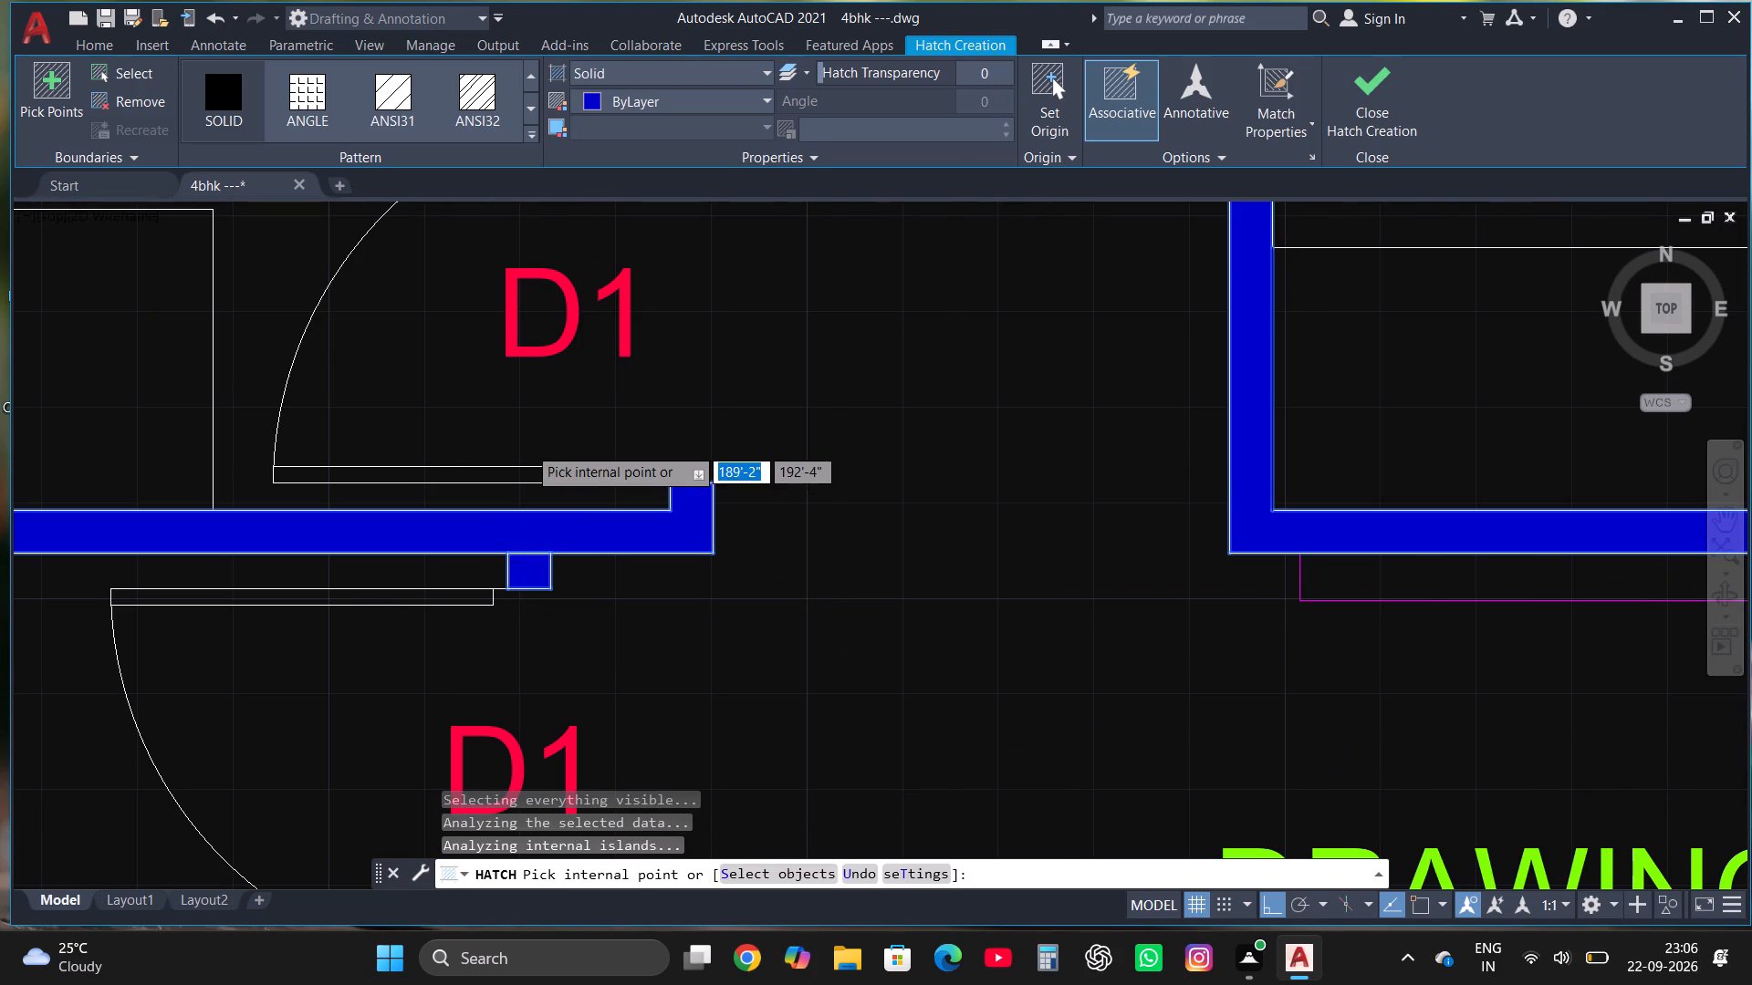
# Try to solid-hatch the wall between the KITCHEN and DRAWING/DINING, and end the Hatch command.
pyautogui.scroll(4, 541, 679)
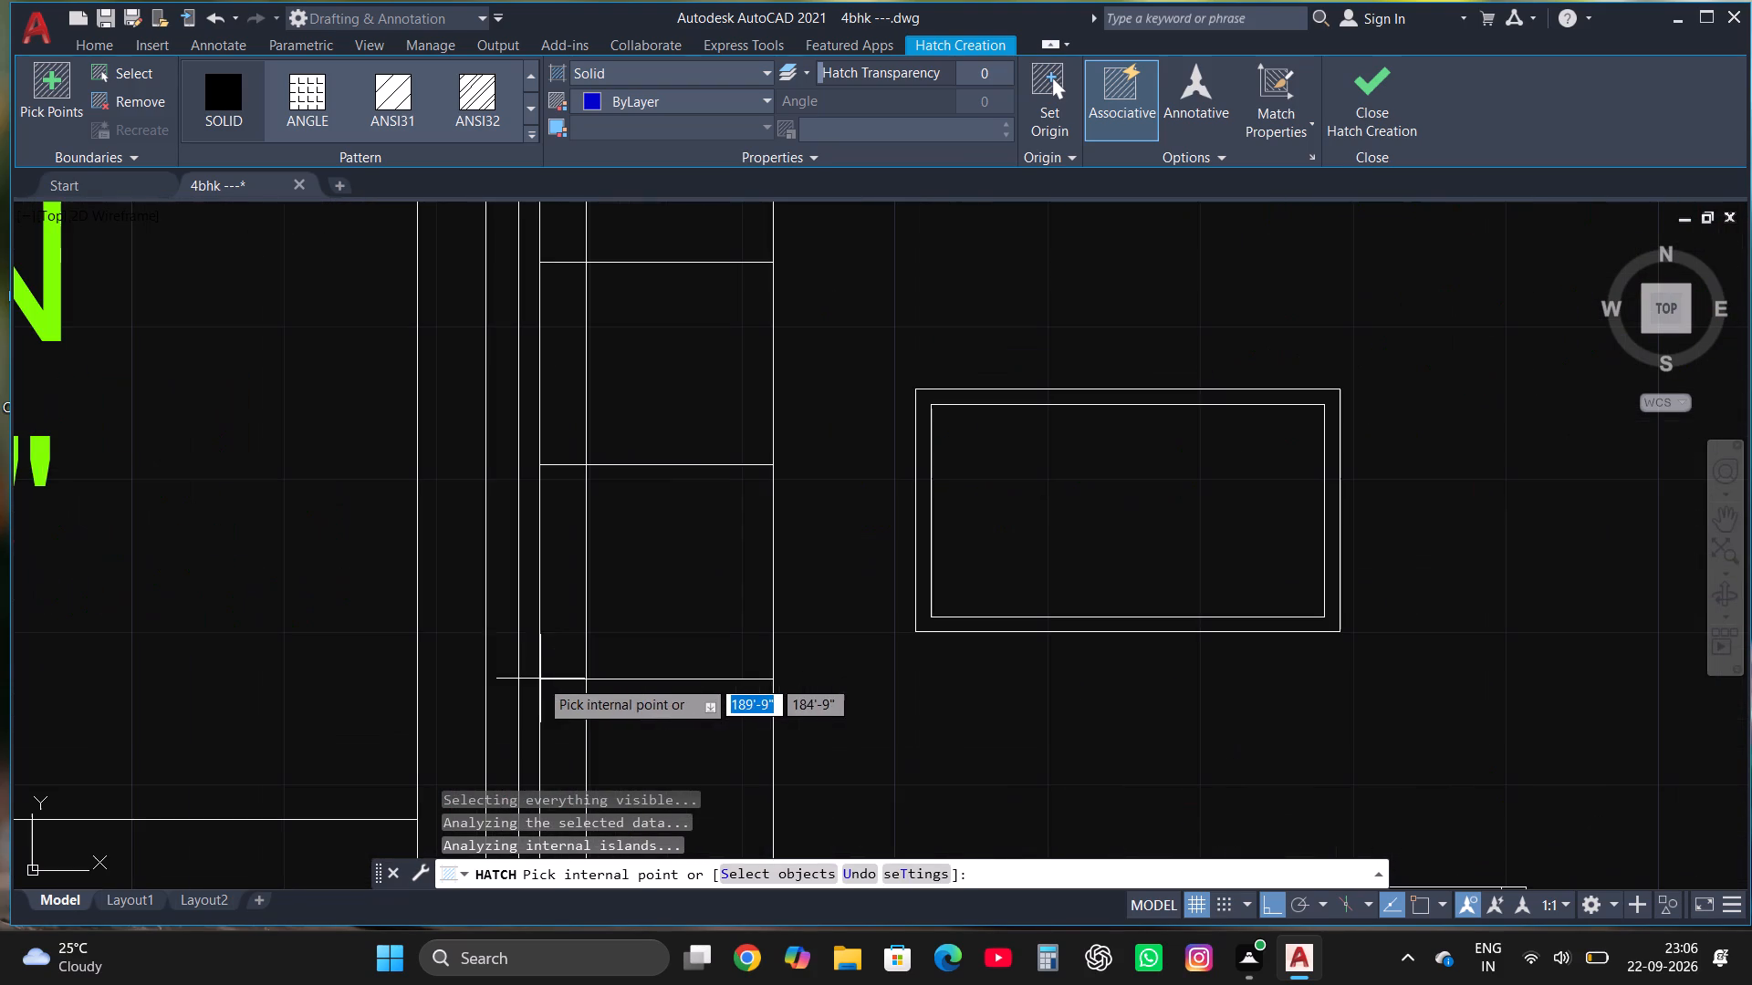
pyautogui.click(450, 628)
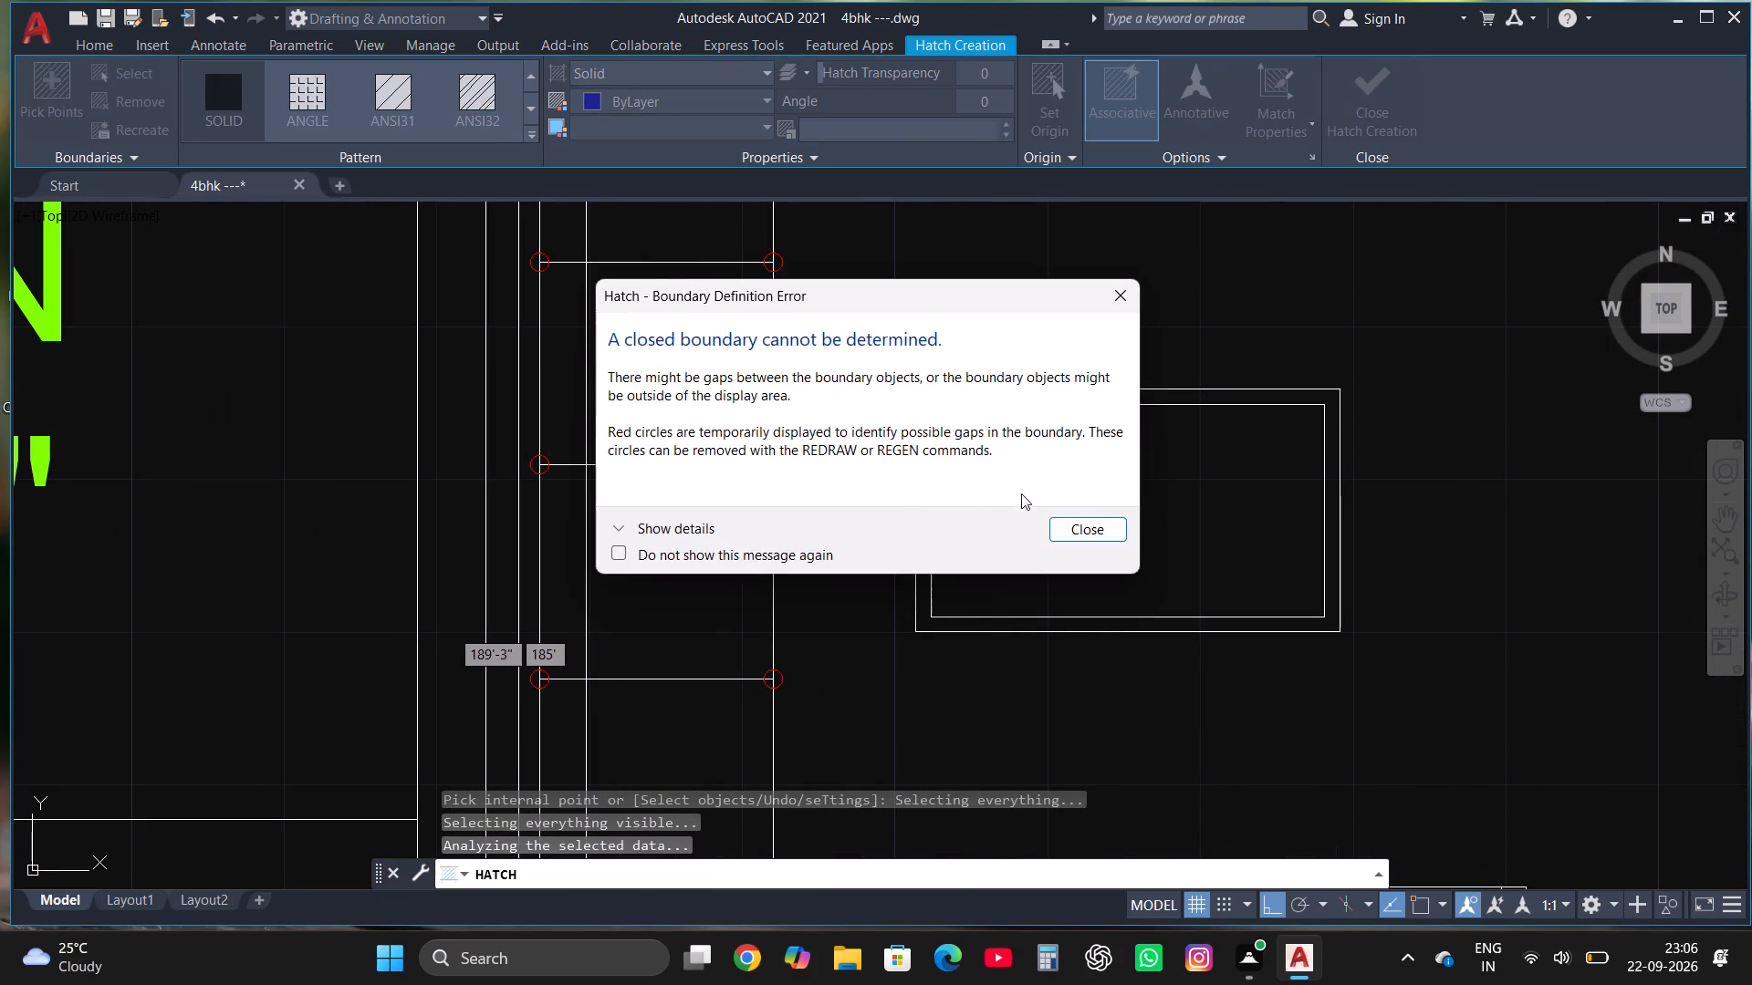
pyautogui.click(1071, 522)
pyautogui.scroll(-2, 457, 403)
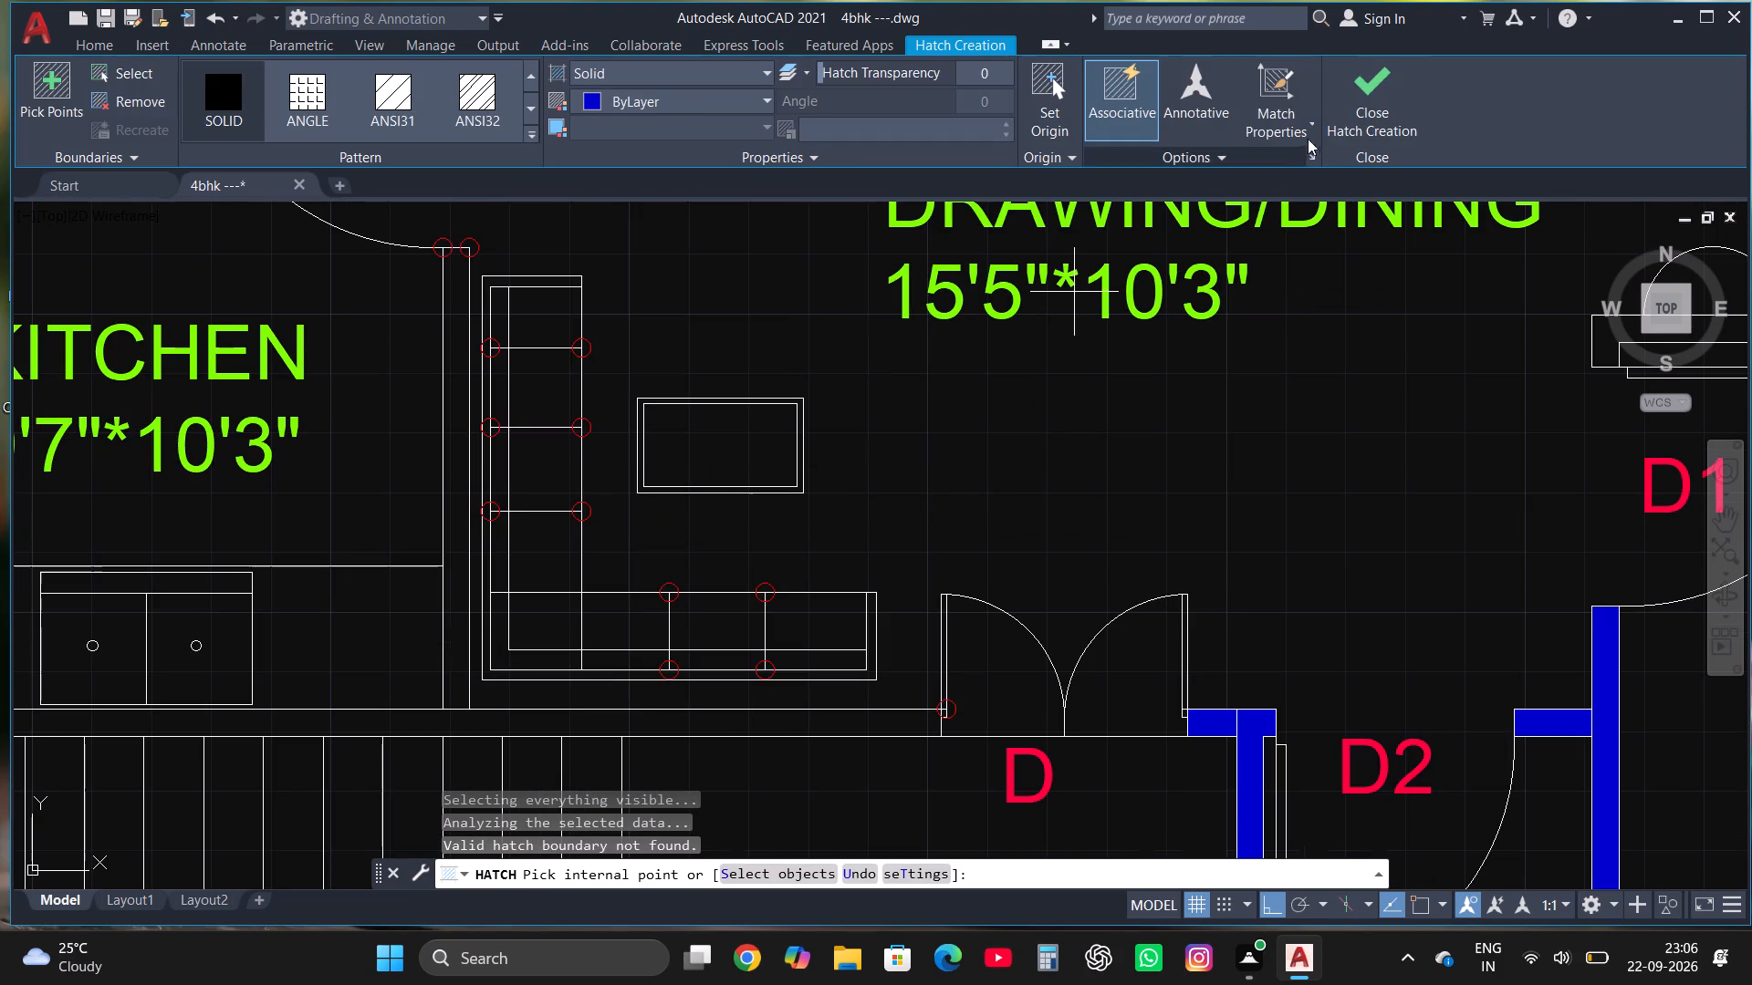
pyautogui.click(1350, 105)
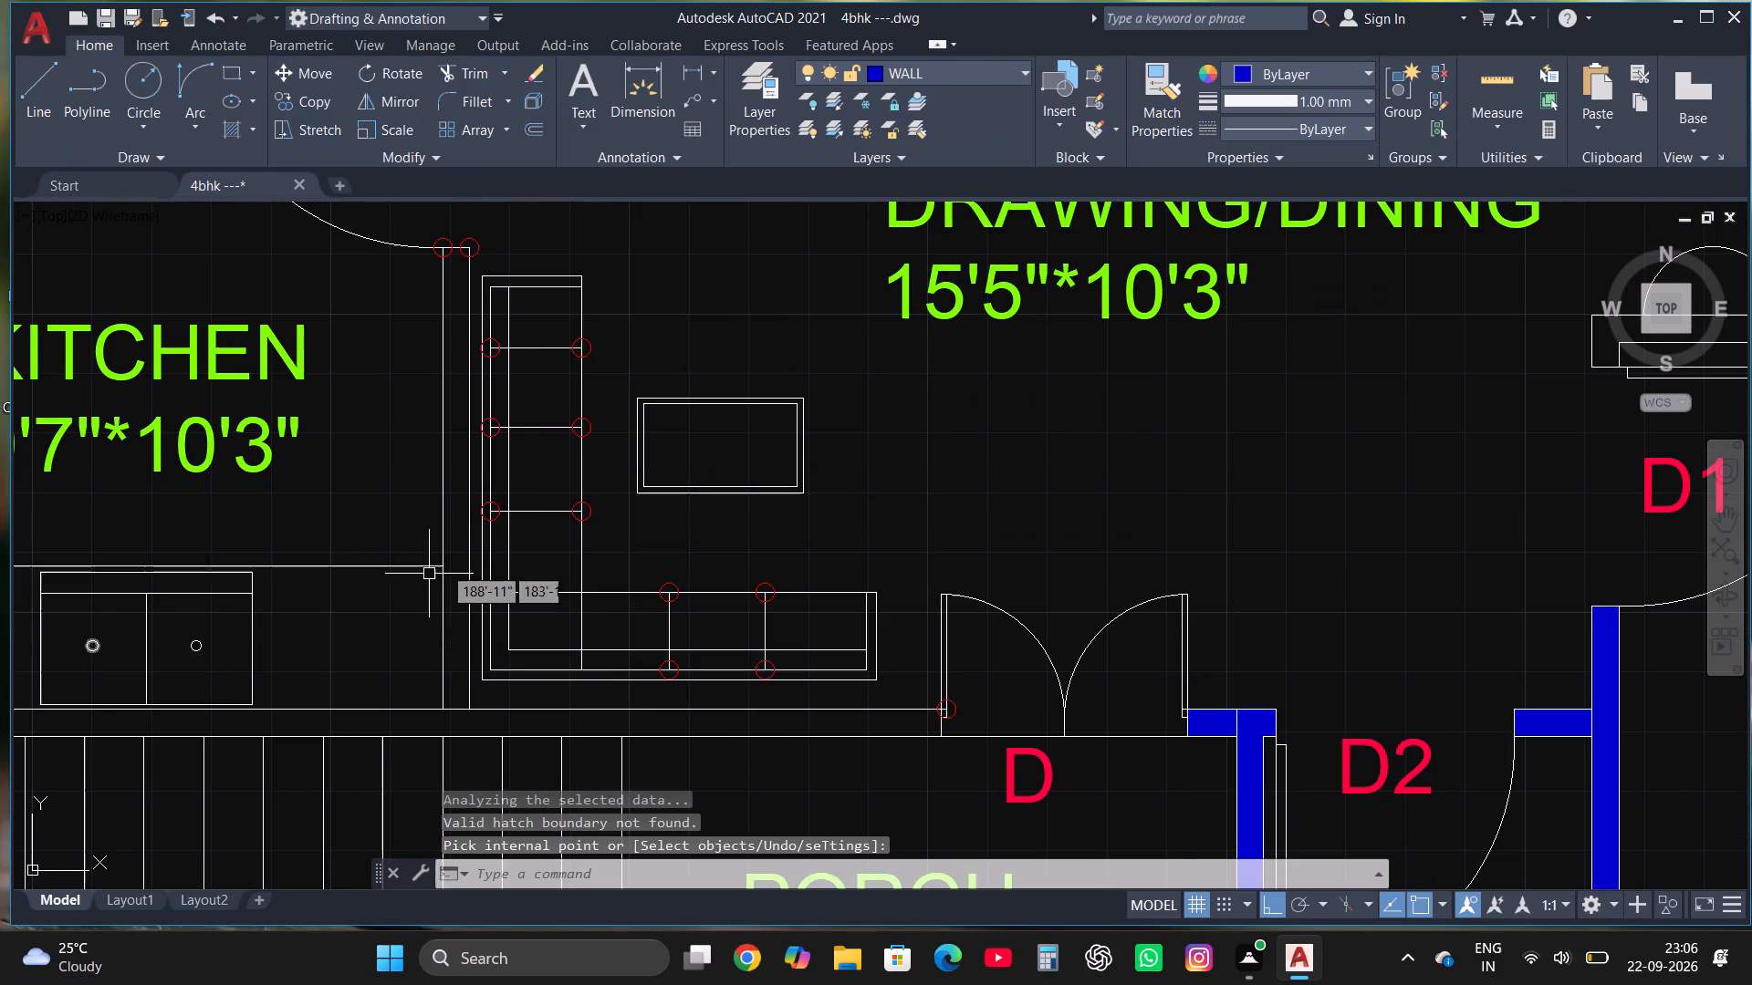
# Draw a rectangle about 6'-6" long over the wall between the KITCHEN and DRAWING/DINING, from the south wall to the D1 door.
pyautogui.scroll(-2, 453, 564)
pyautogui.scroll(2, 437, 514)
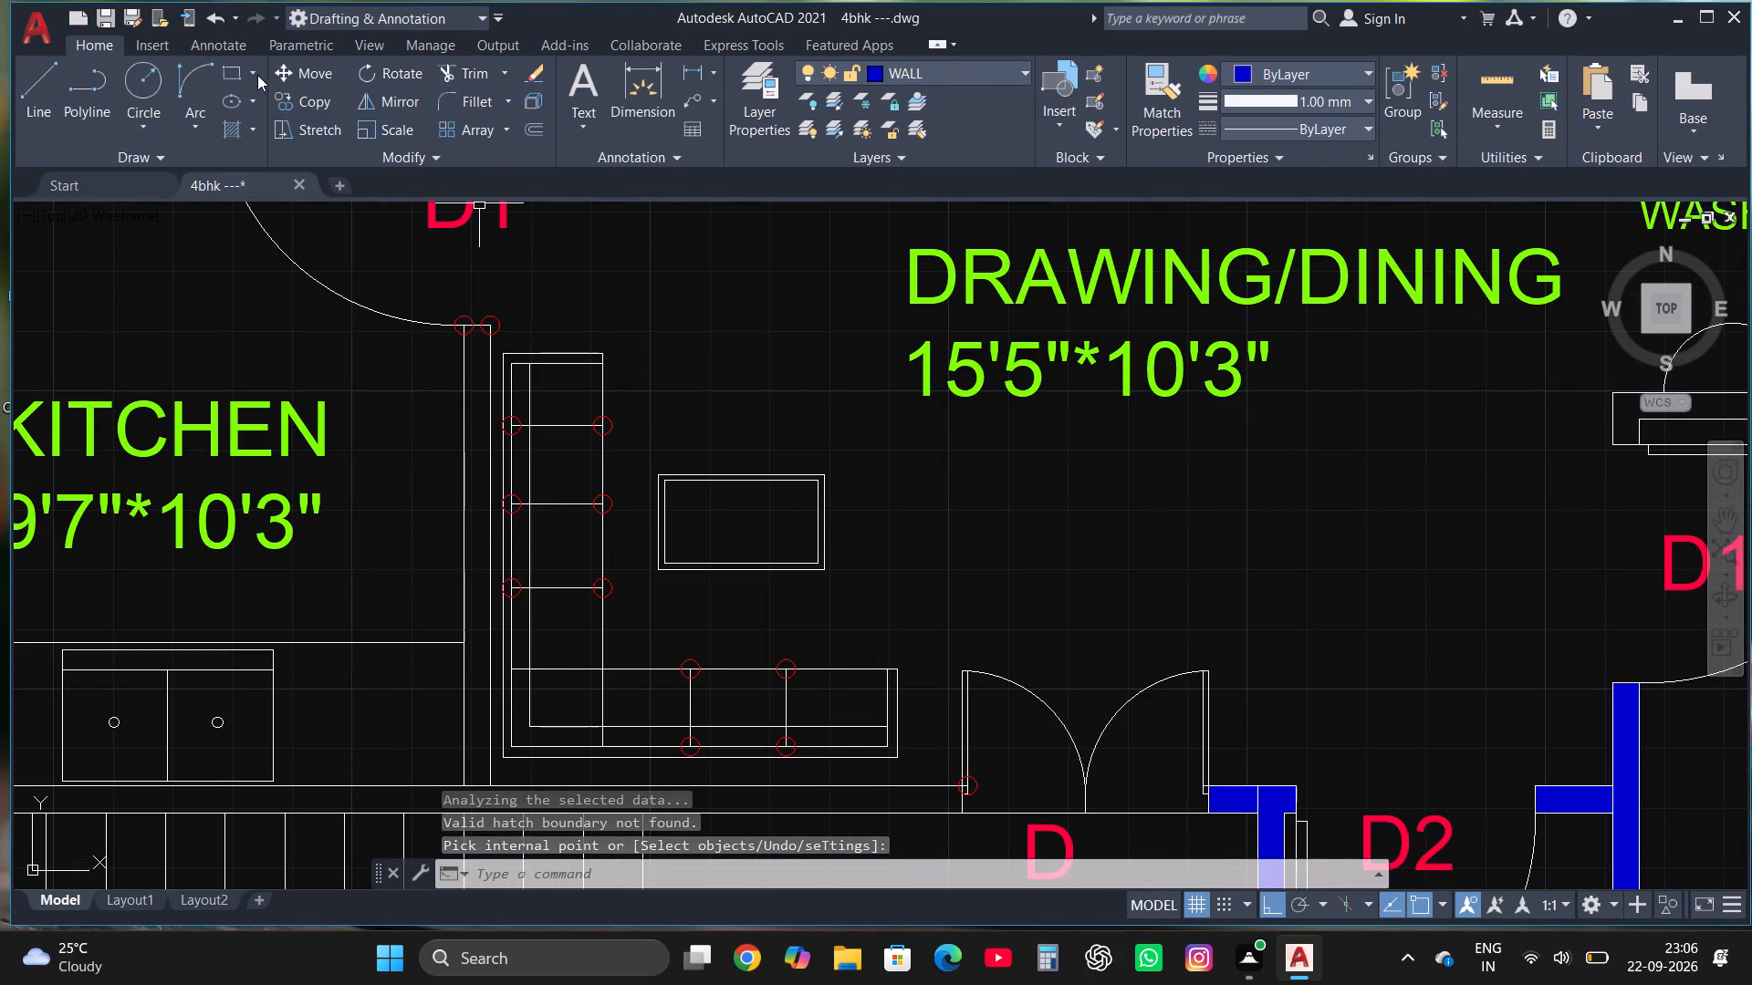
pyautogui.click(231, 68)
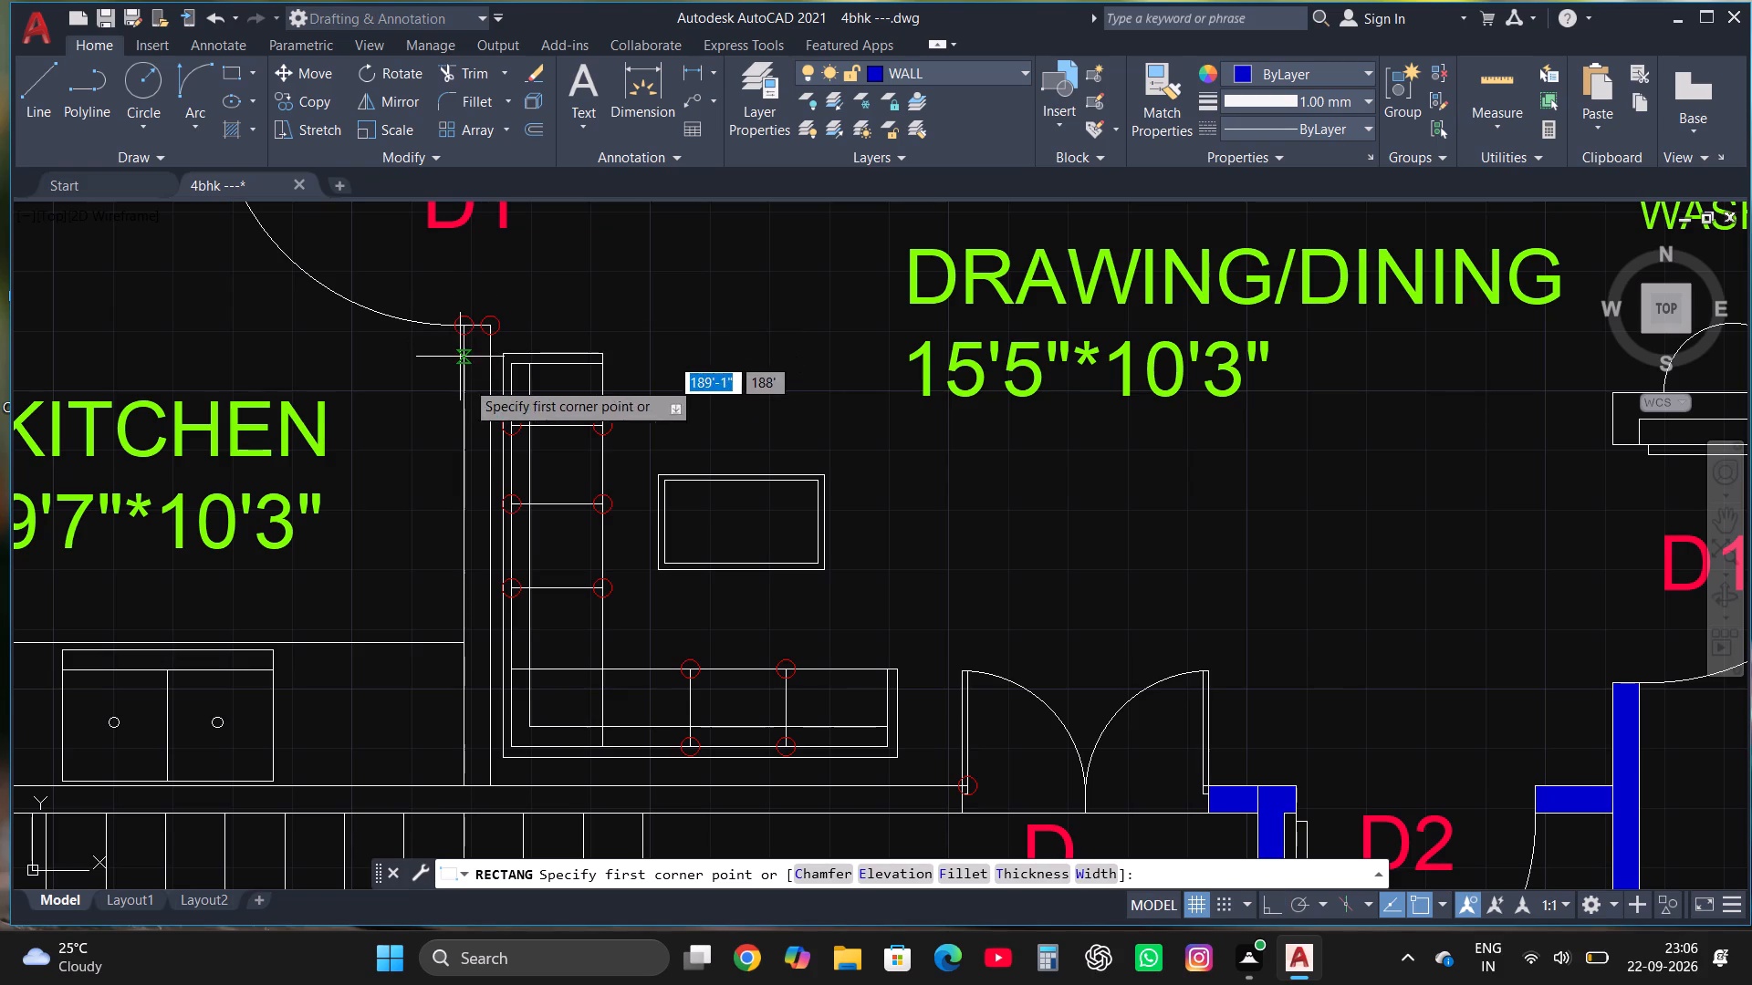
pyautogui.click(467, 786)
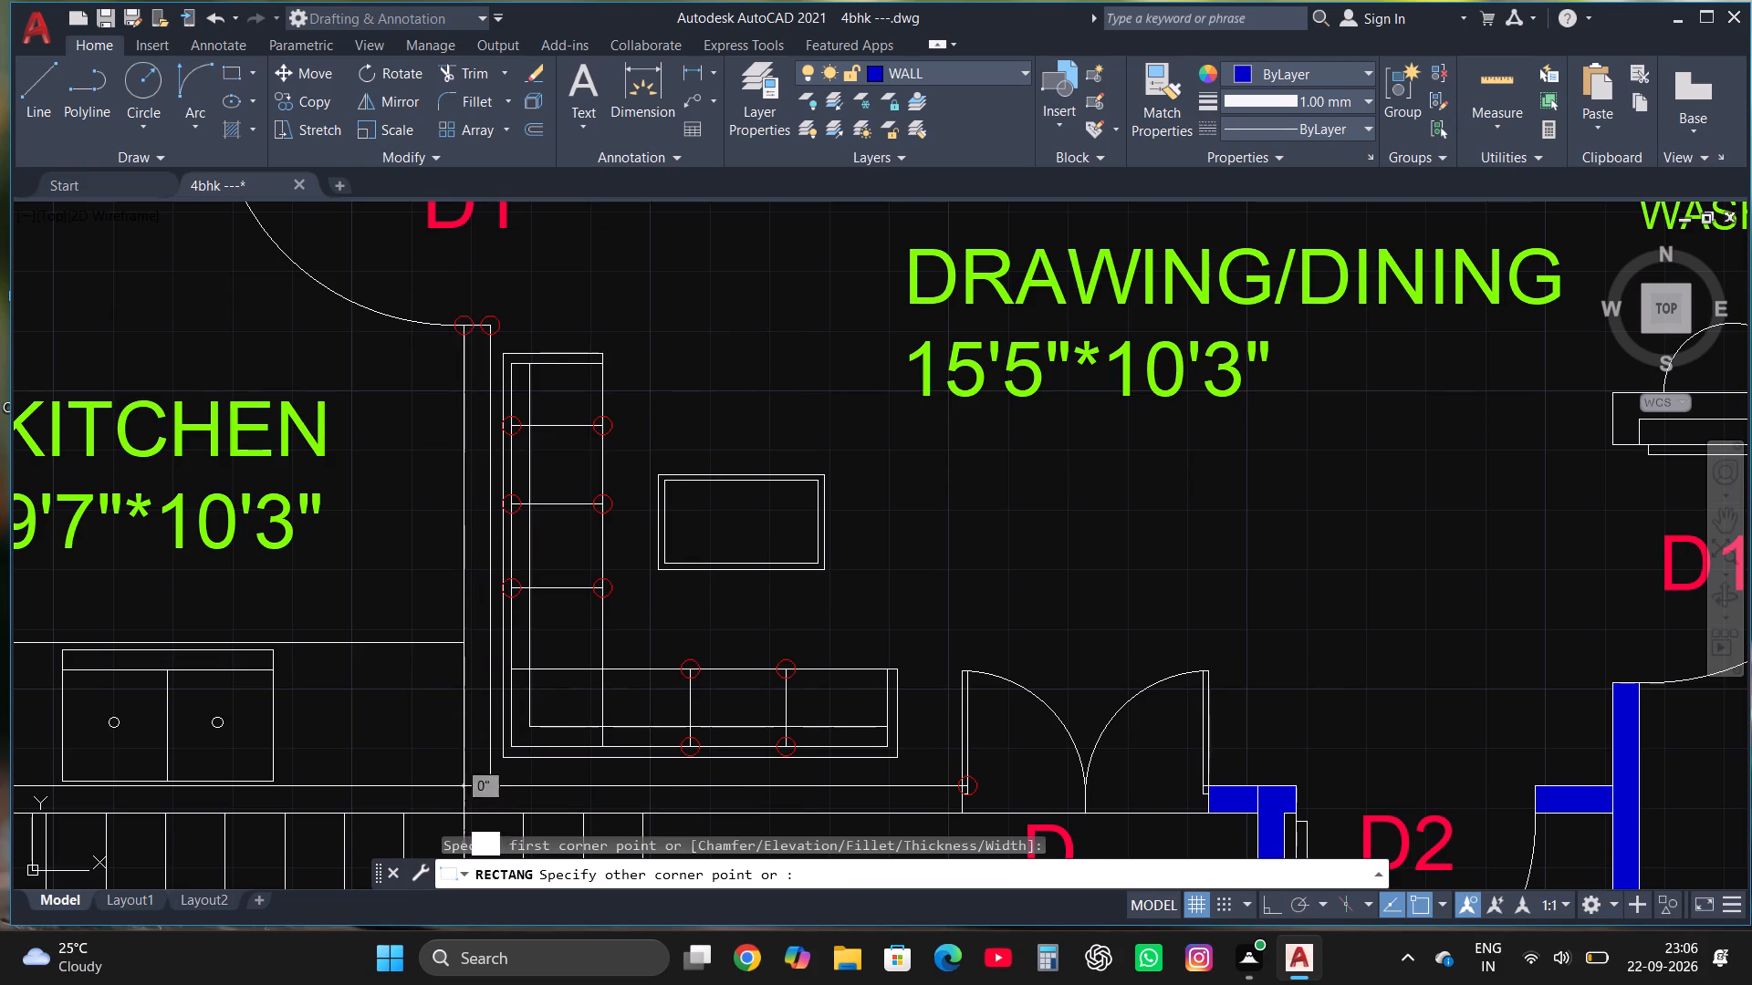
pyautogui.click(488, 327)
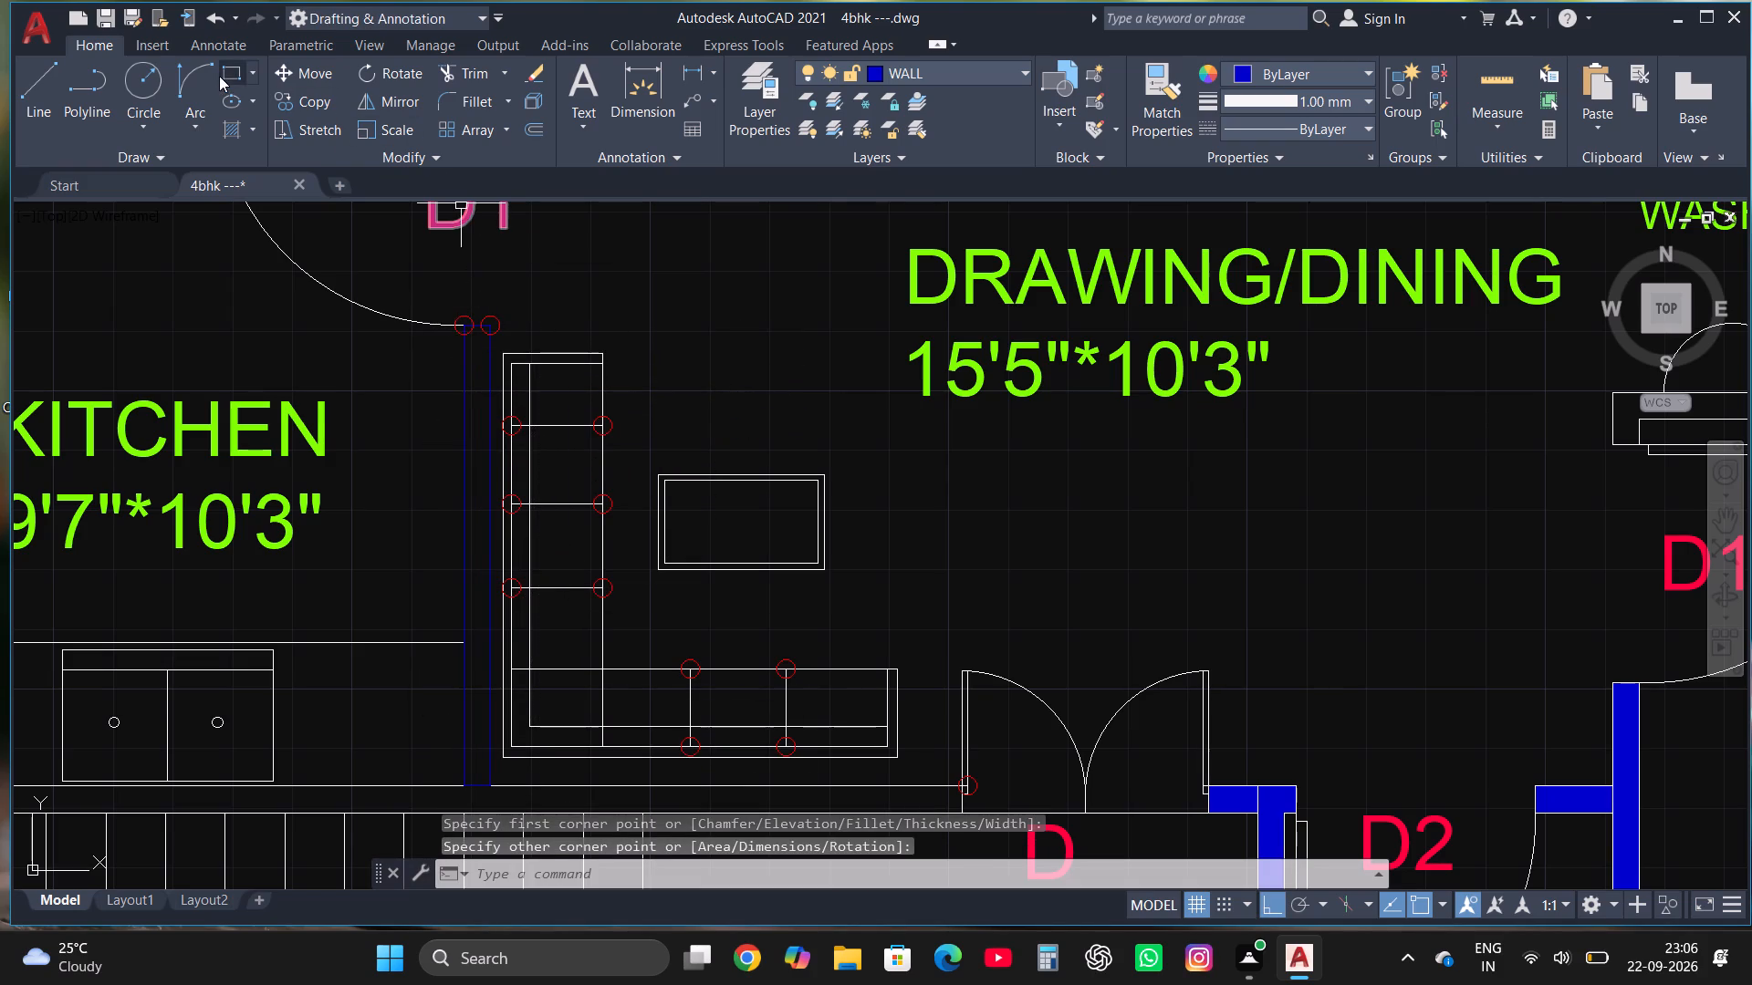
# Draw a rectangle about 16'-7" long over the wall between the KITCHEN and the stairs, from the west exterior wall to door D.
pyautogui.click(229, 67)
pyautogui.scroll(-2, 644, 452)
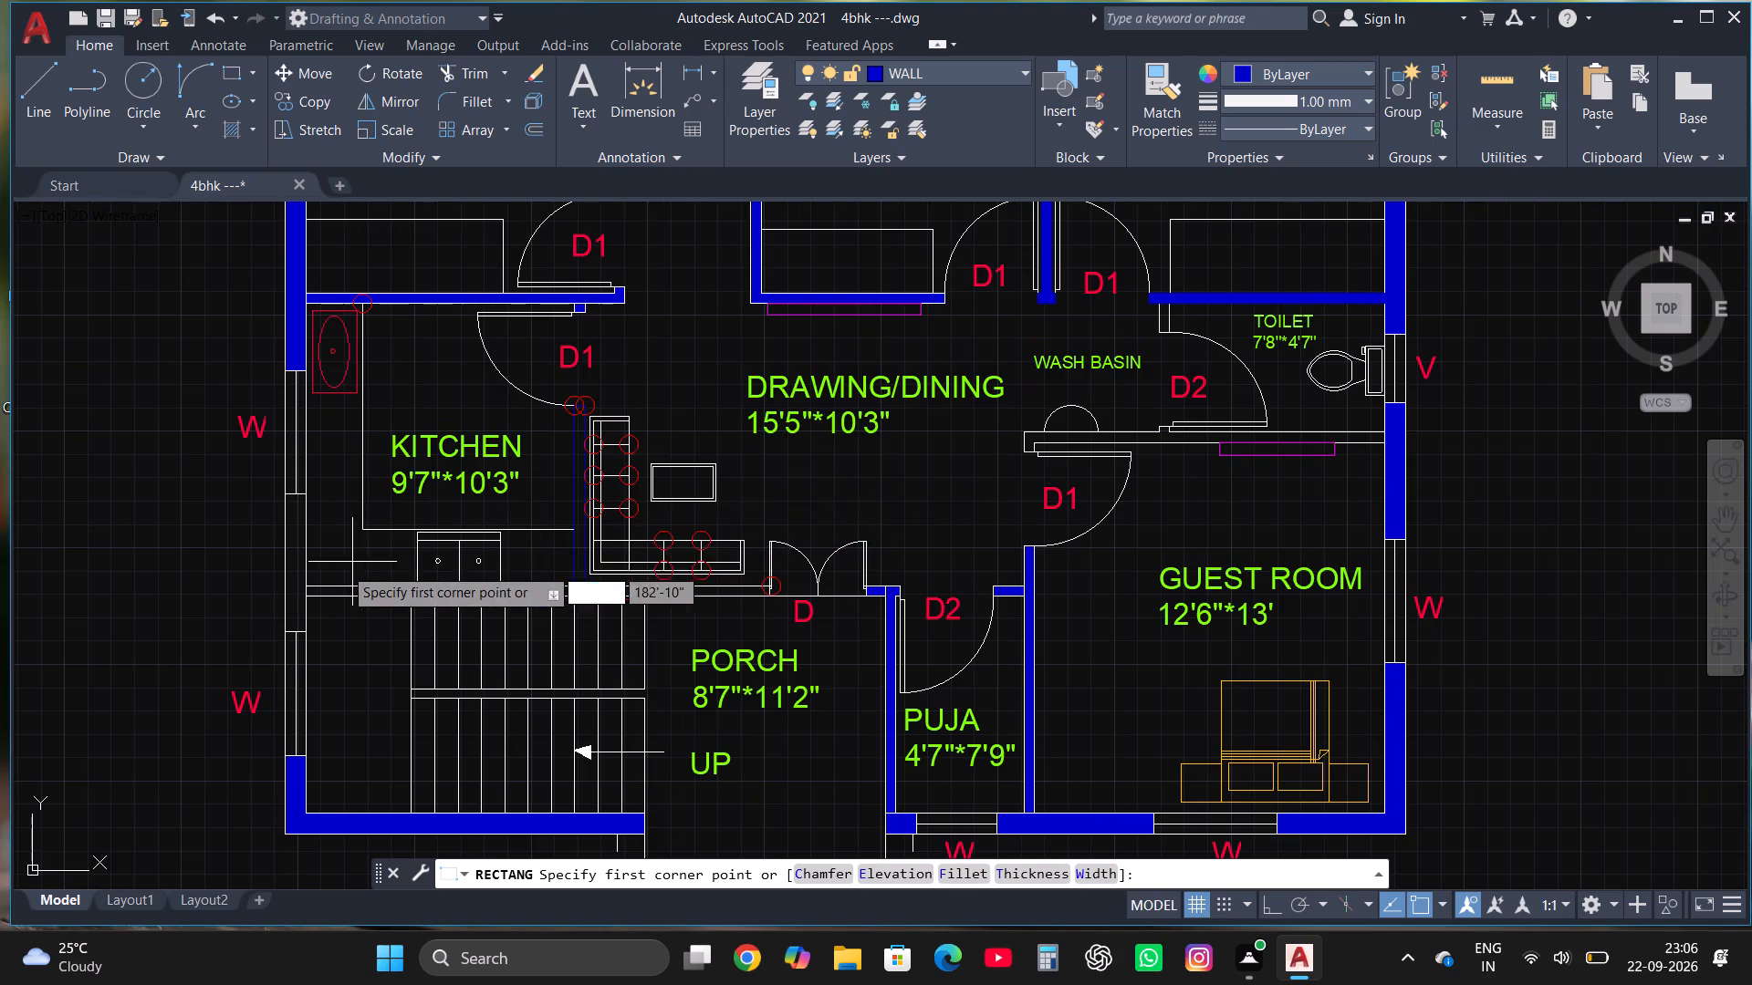
pyautogui.scroll(2, 331, 568)
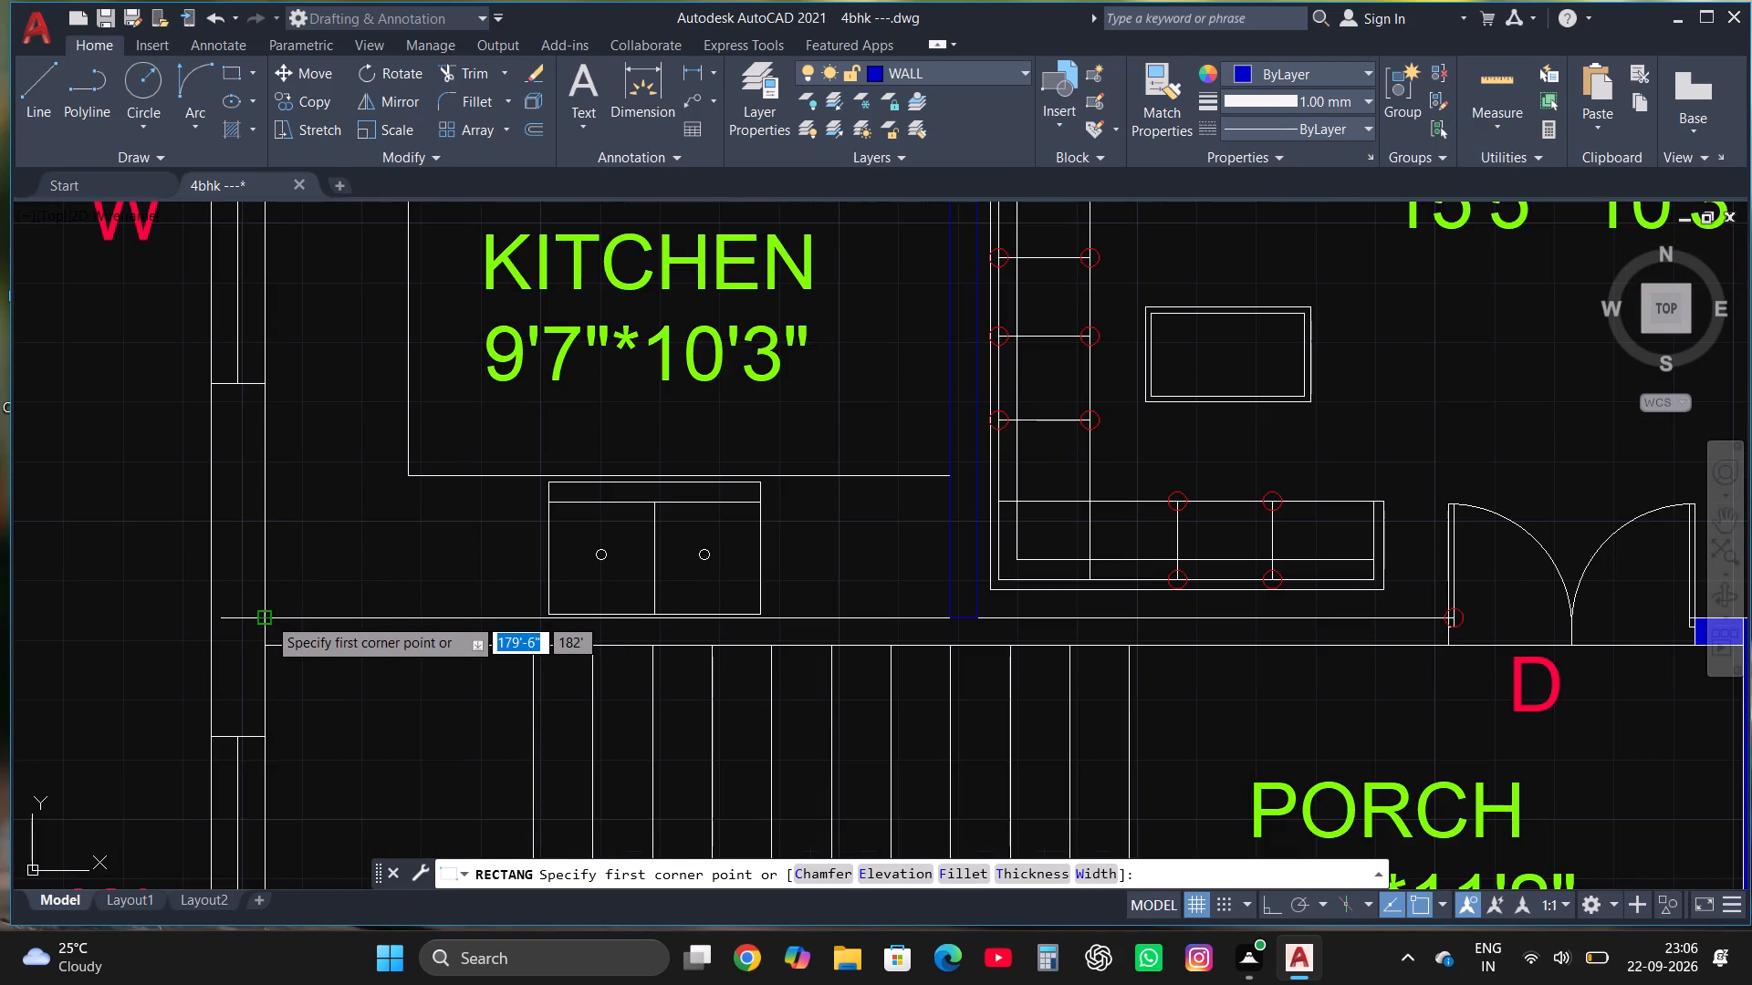
pyautogui.click(266, 617)
pyautogui.scroll(-1, 269, 618)
pyautogui.scroll(3, 1017, 630)
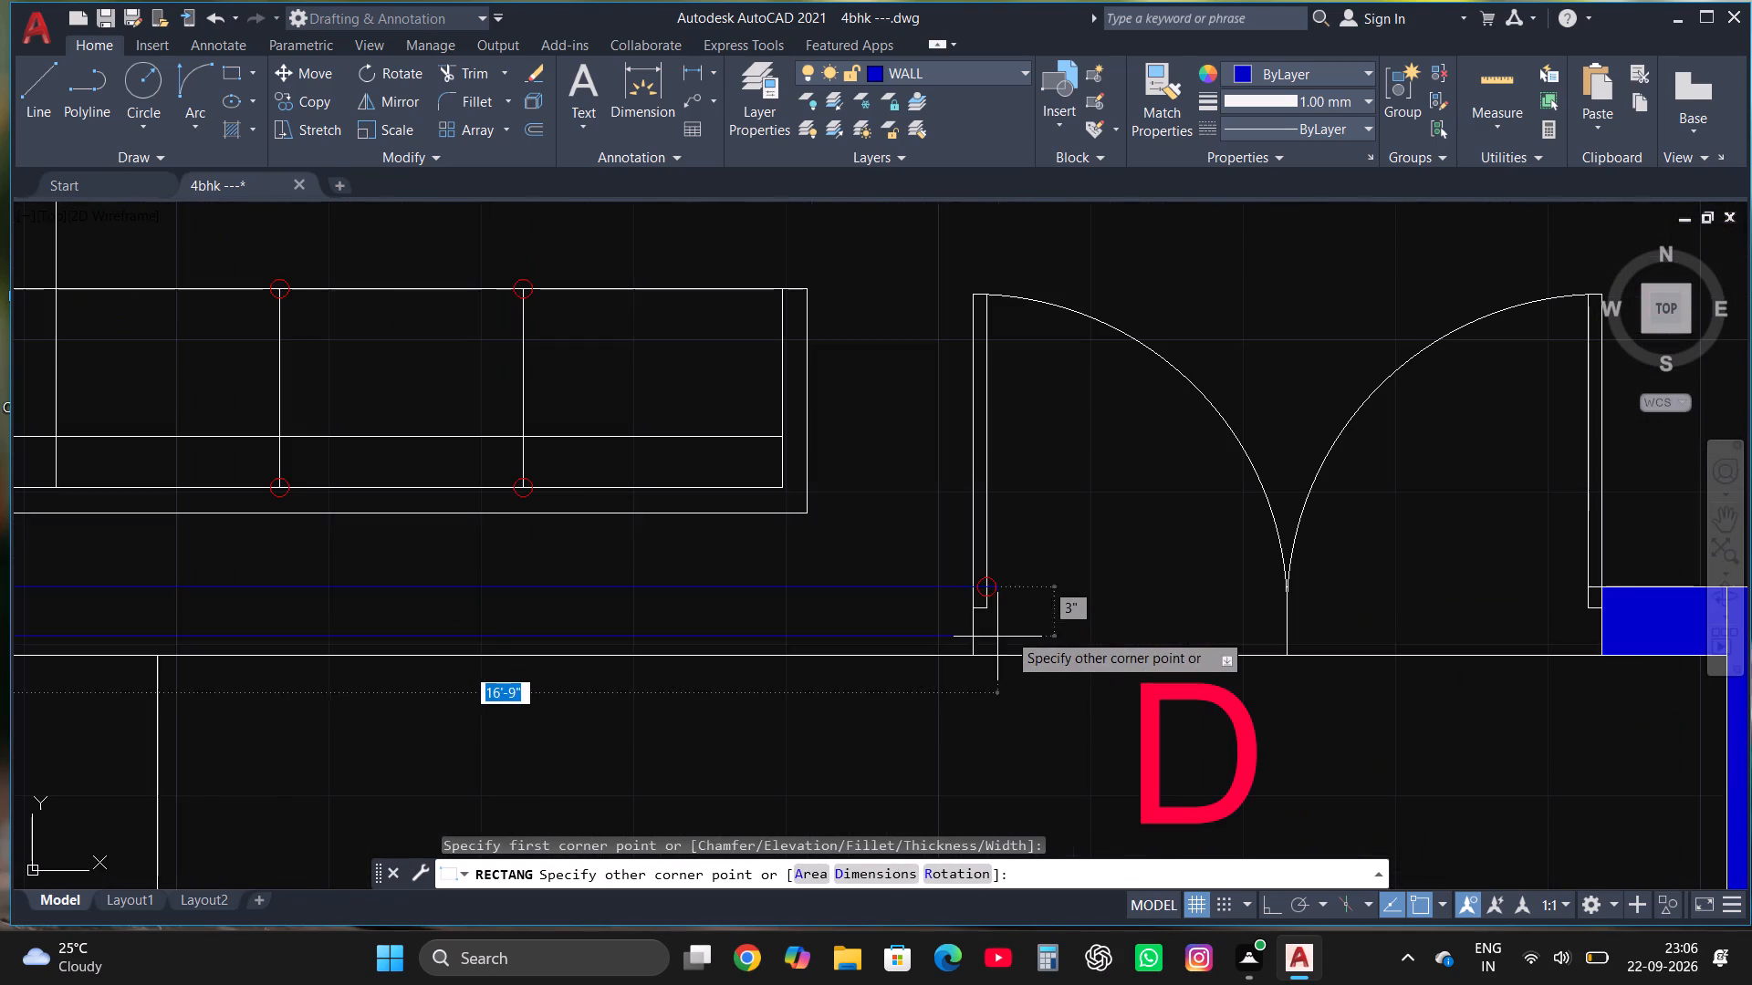
pyautogui.click(972, 649)
# Stretch the south edge of the rectangle between the KITCHEN and the stairs to the wall's south face.
pyautogui.scroll(-3, 693, 640)
pyautogui.scroll(3, 692, 639)
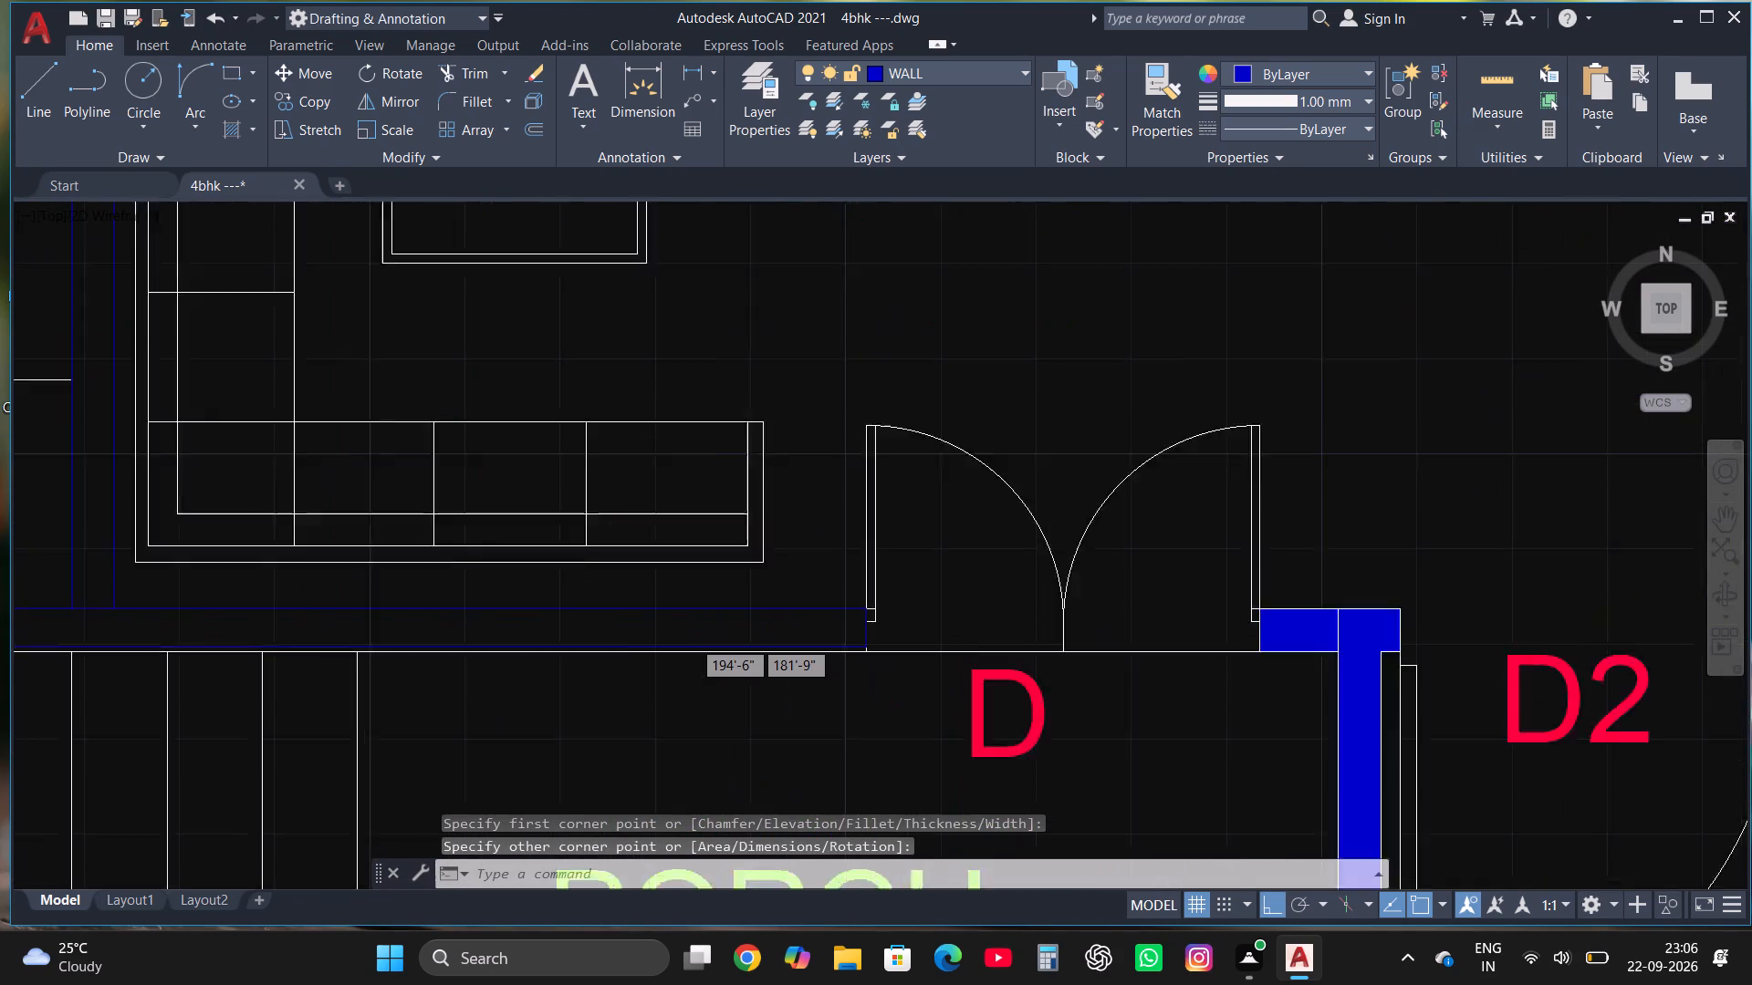
pyautogui.scroll(-1, 850, 628)
pyautogui.scroll(3, 560, 658)
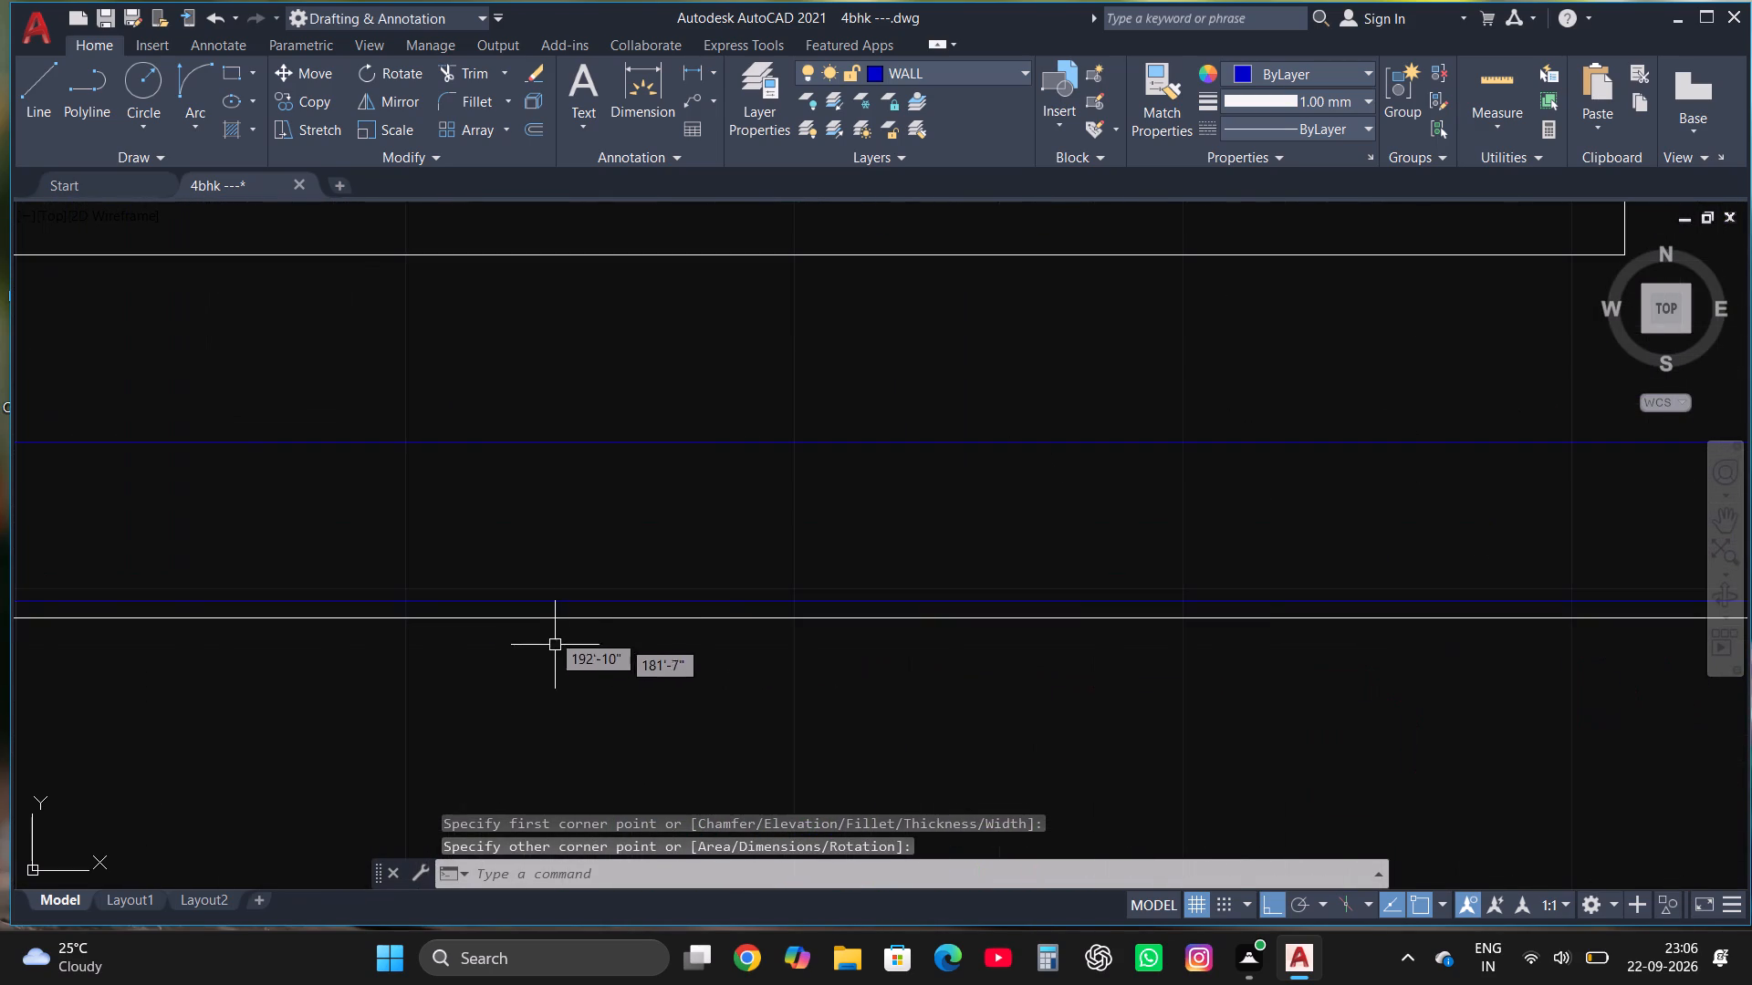
pyautogui.click(558, 601)
pyautogui.scroll(-3, 701, 590)
pyautogui.scroll(-2, 568, 590)
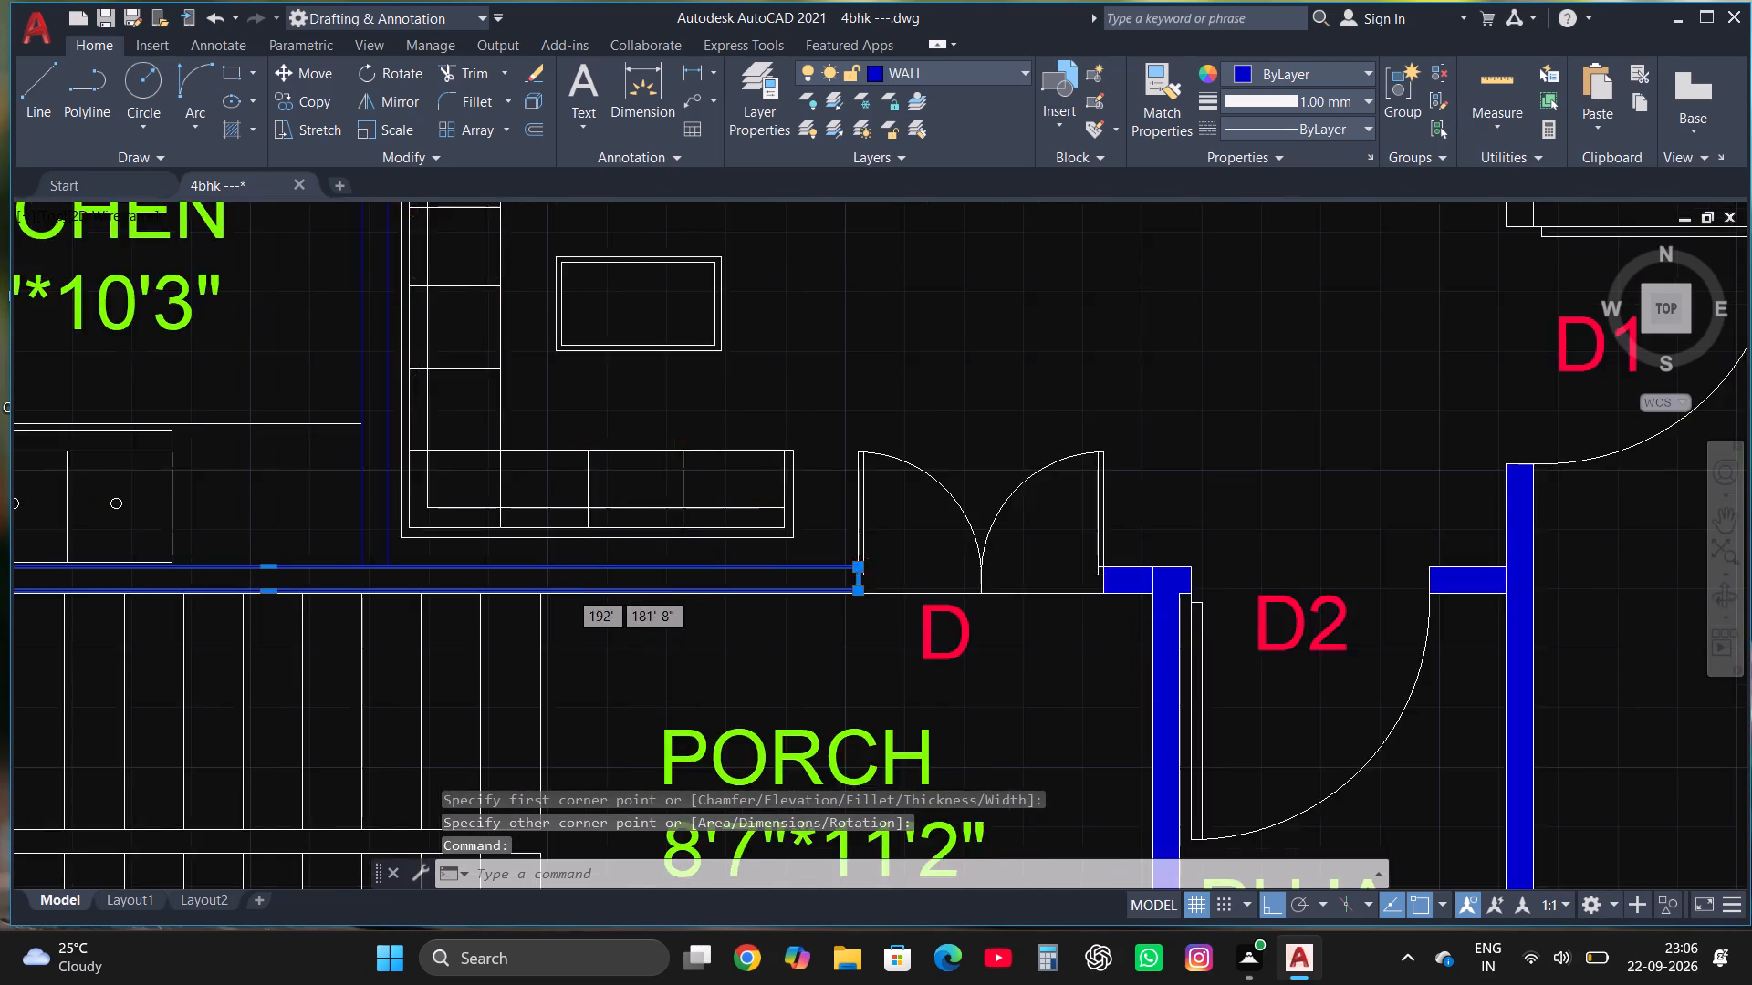
pyautogui.scroll(2, 324, 604)
pyautogui.scroll(4, 423, 592)
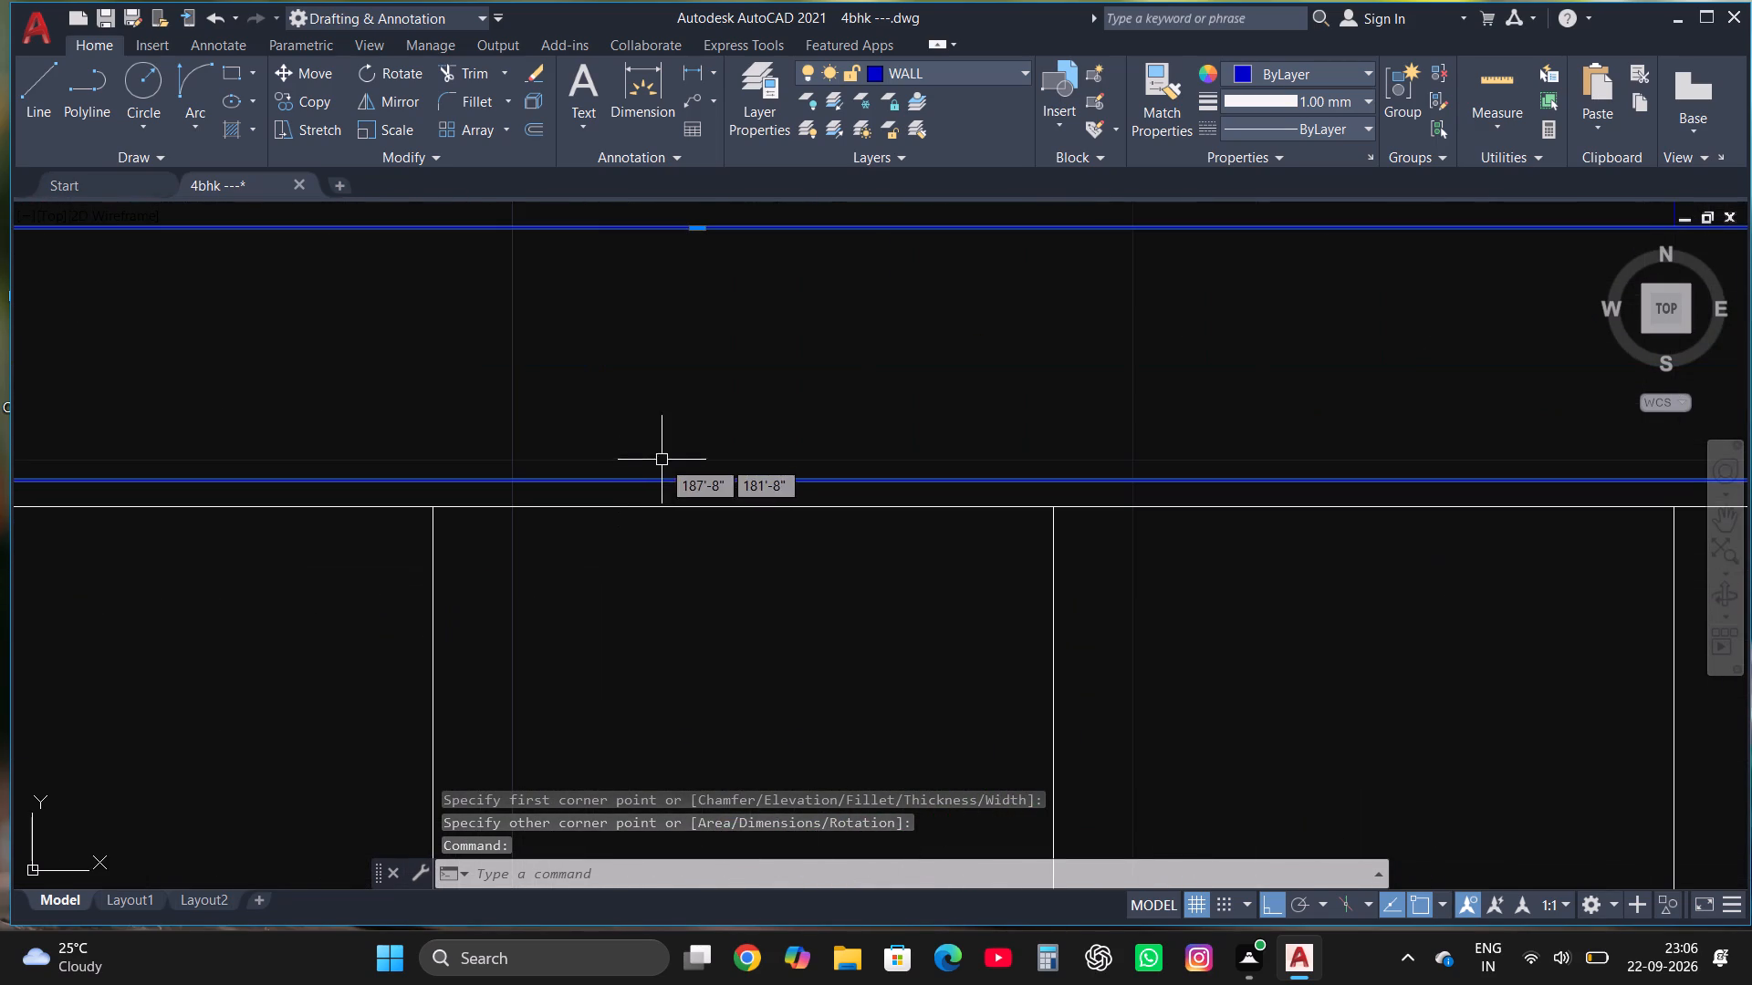
pyautogui.click(701, 477)
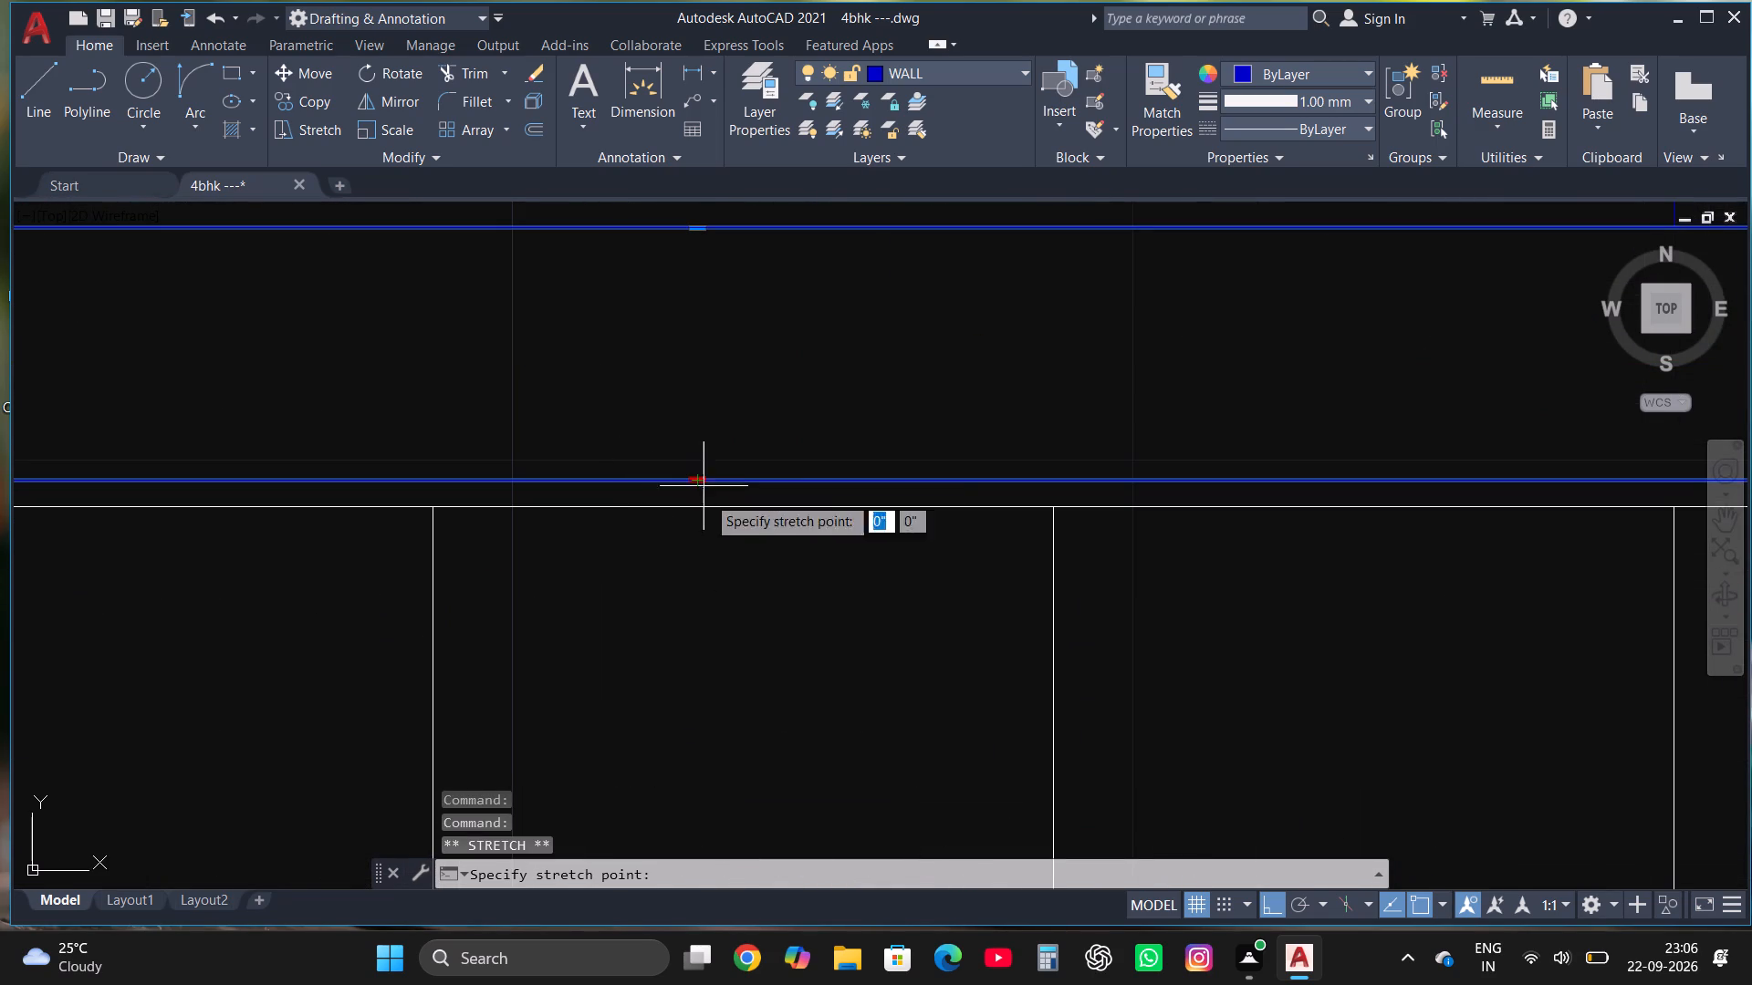
pyautogui.click(705, 503)
pyautogui.scroll(-4, 611, 574)
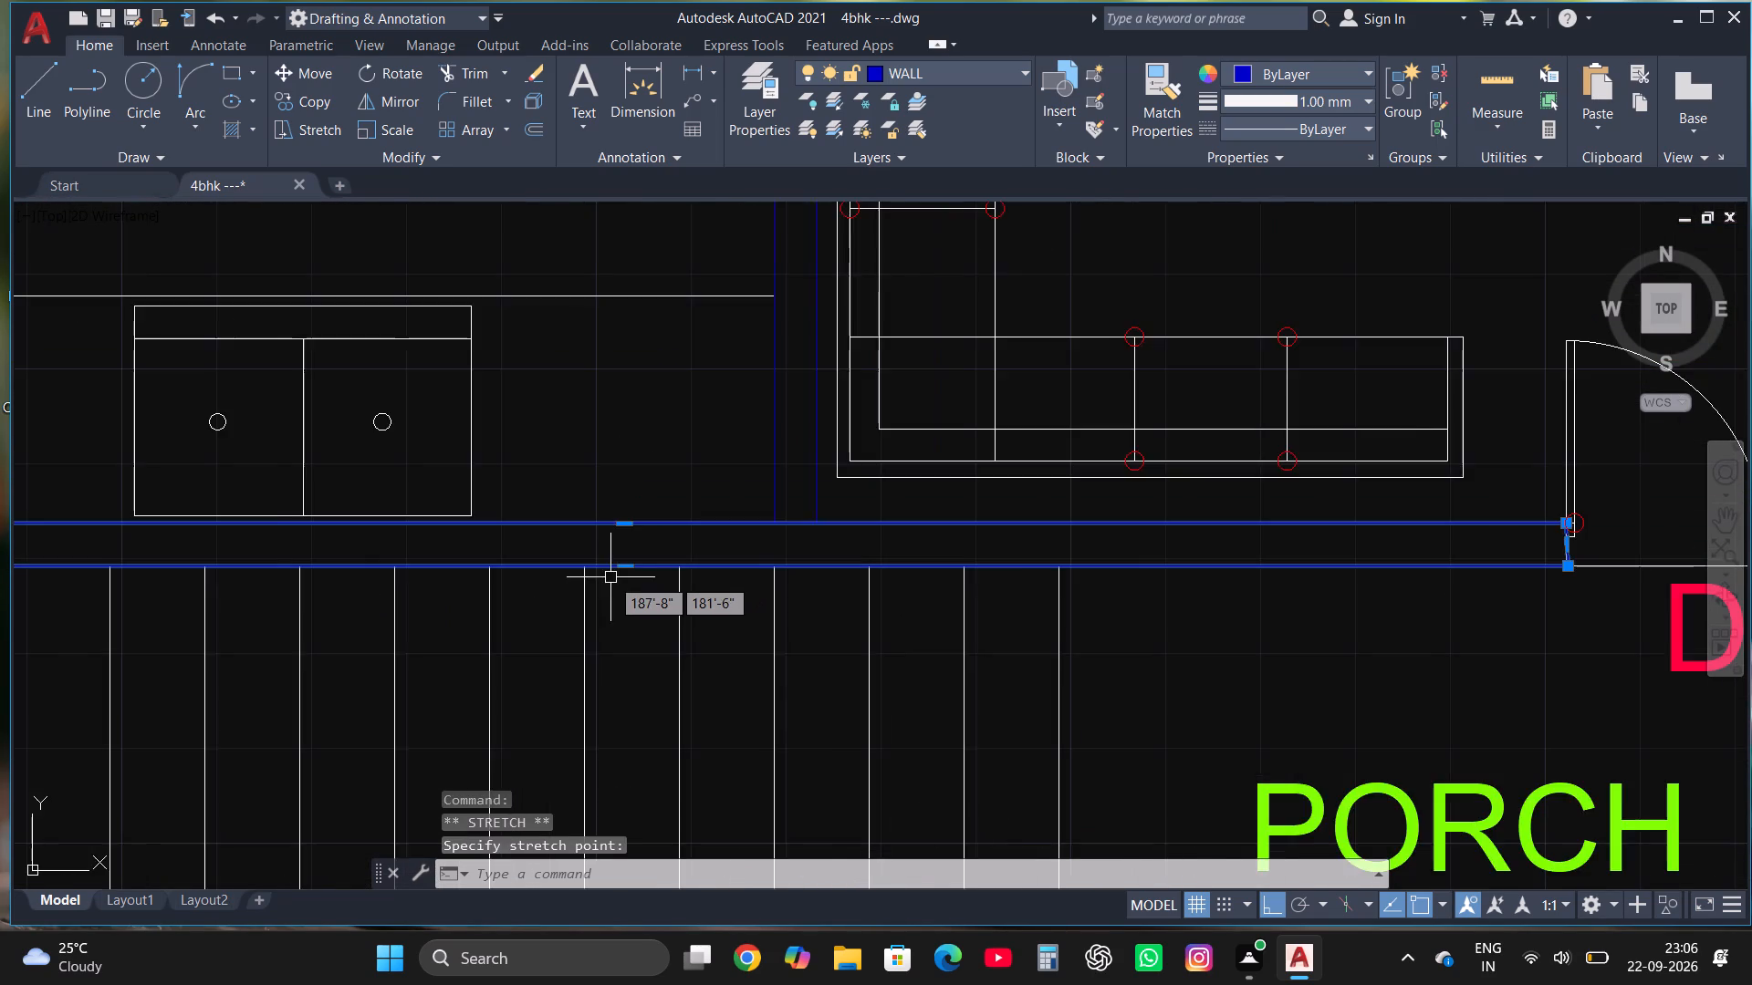
pyautogui.scroll(-4, 610, 577)
pyautogui.press('Escape')
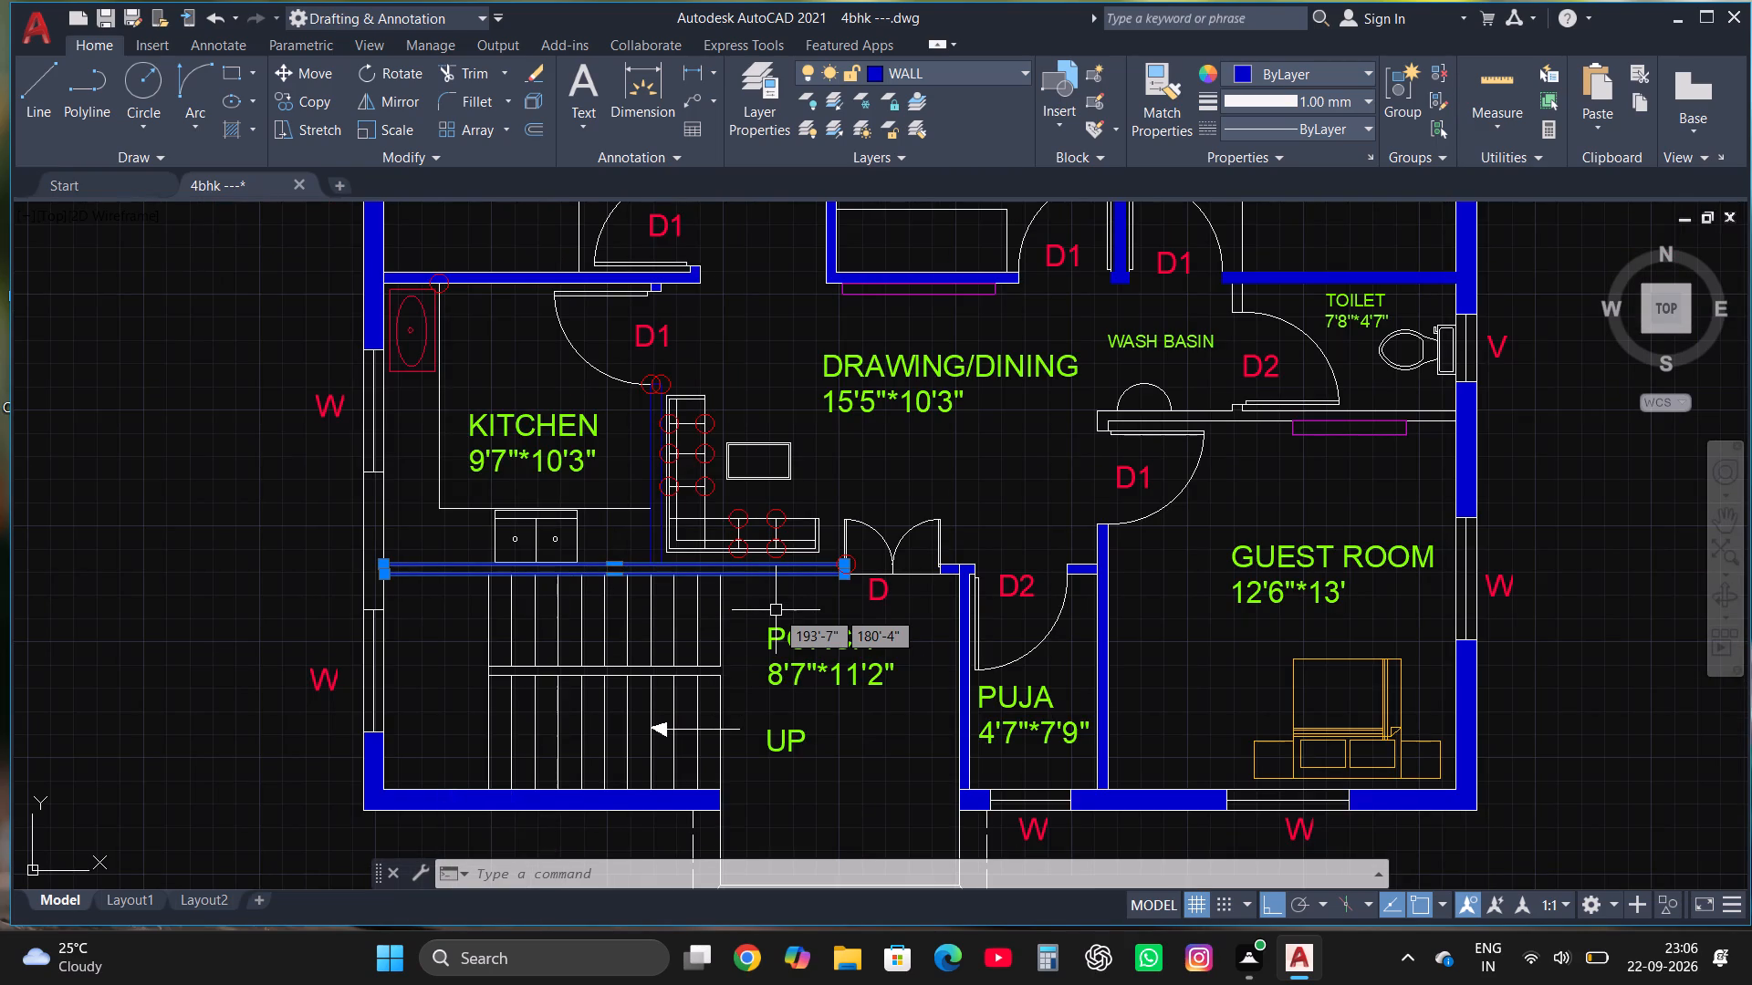
# Draw a rectangle about 12'-8" long over the wall between the WASH BASIN/TOILET area and the GUEST ROOM, from the east exterior wall.
pyautogui.click(231, 67)
pyautogui.scroll(-2, 495, 635)
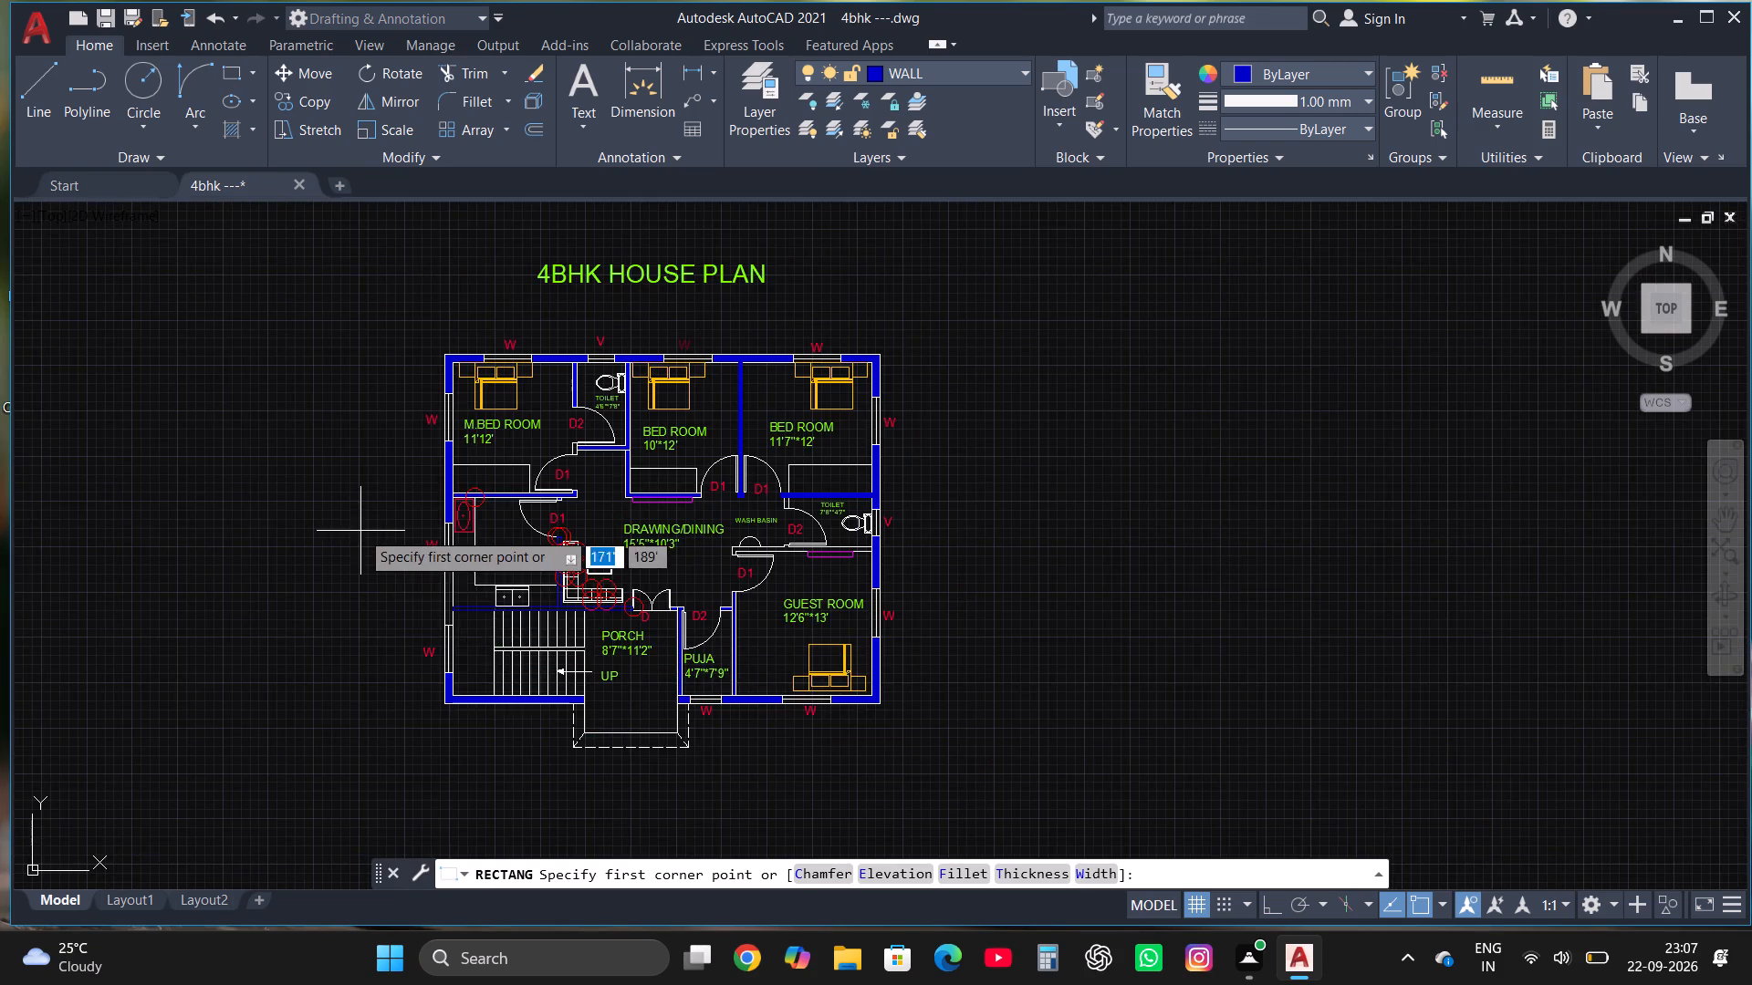
pyautogui.scroll(1, 360, 531)
pyautogui.scroll(3, 1151, 555)
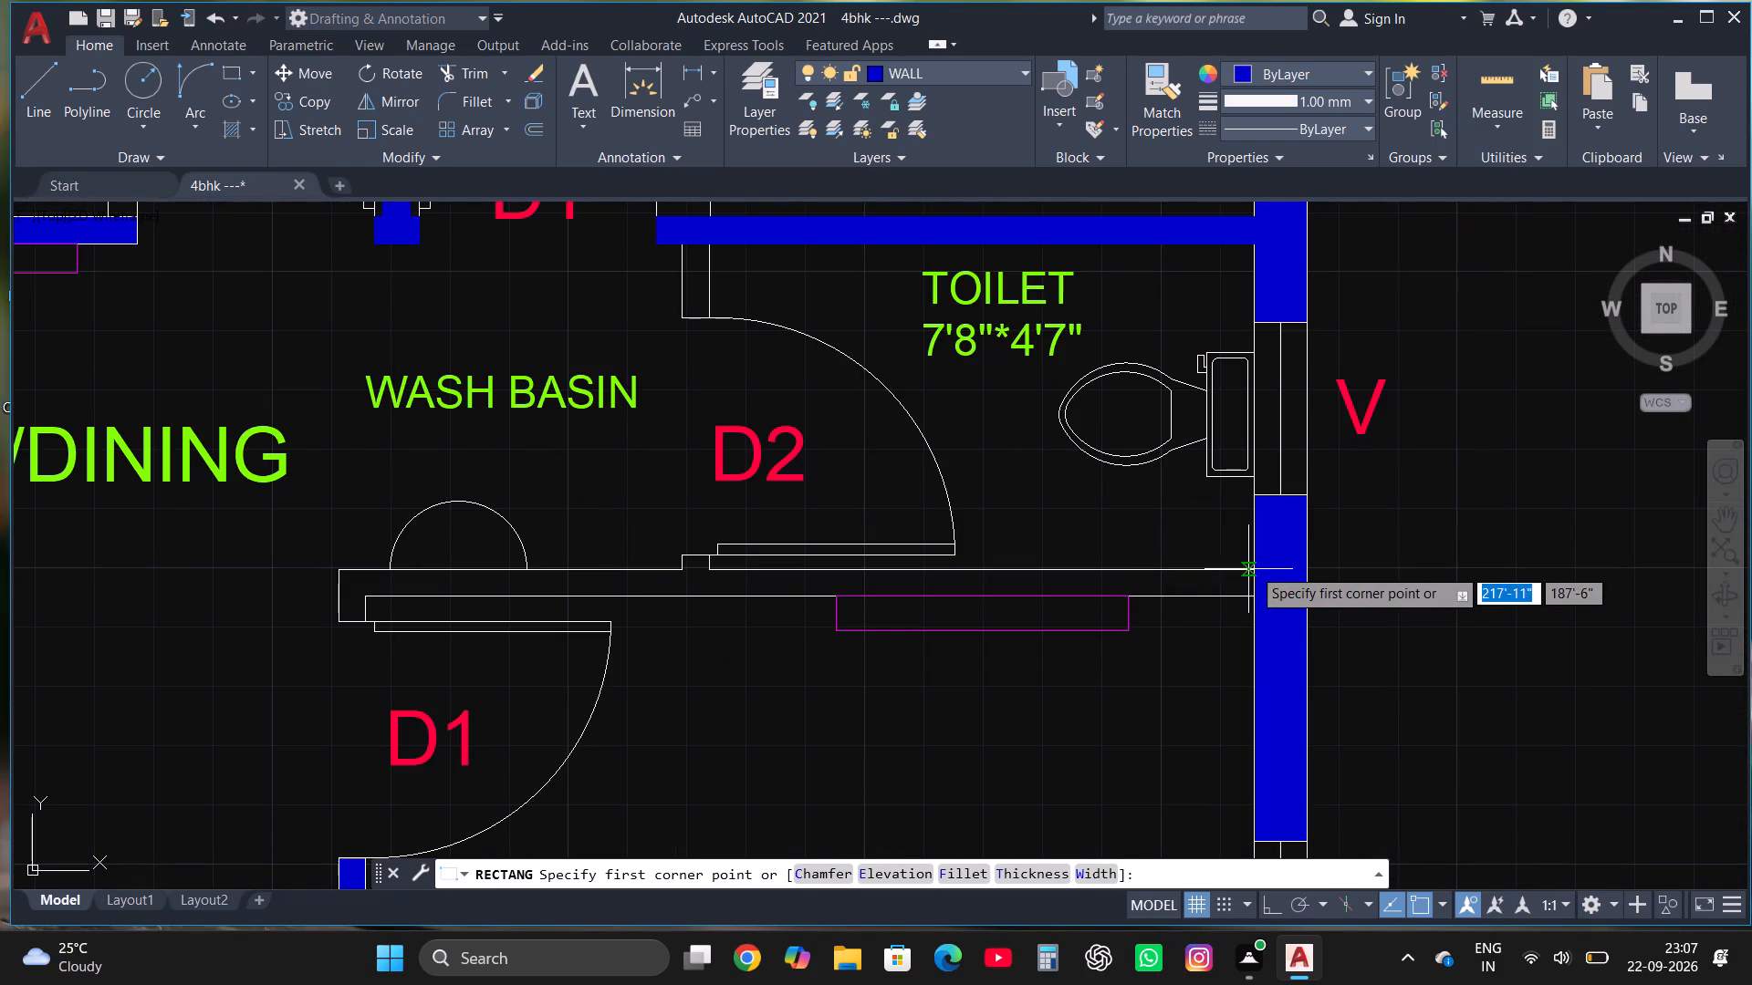
pyautogui.click(1253, 567)
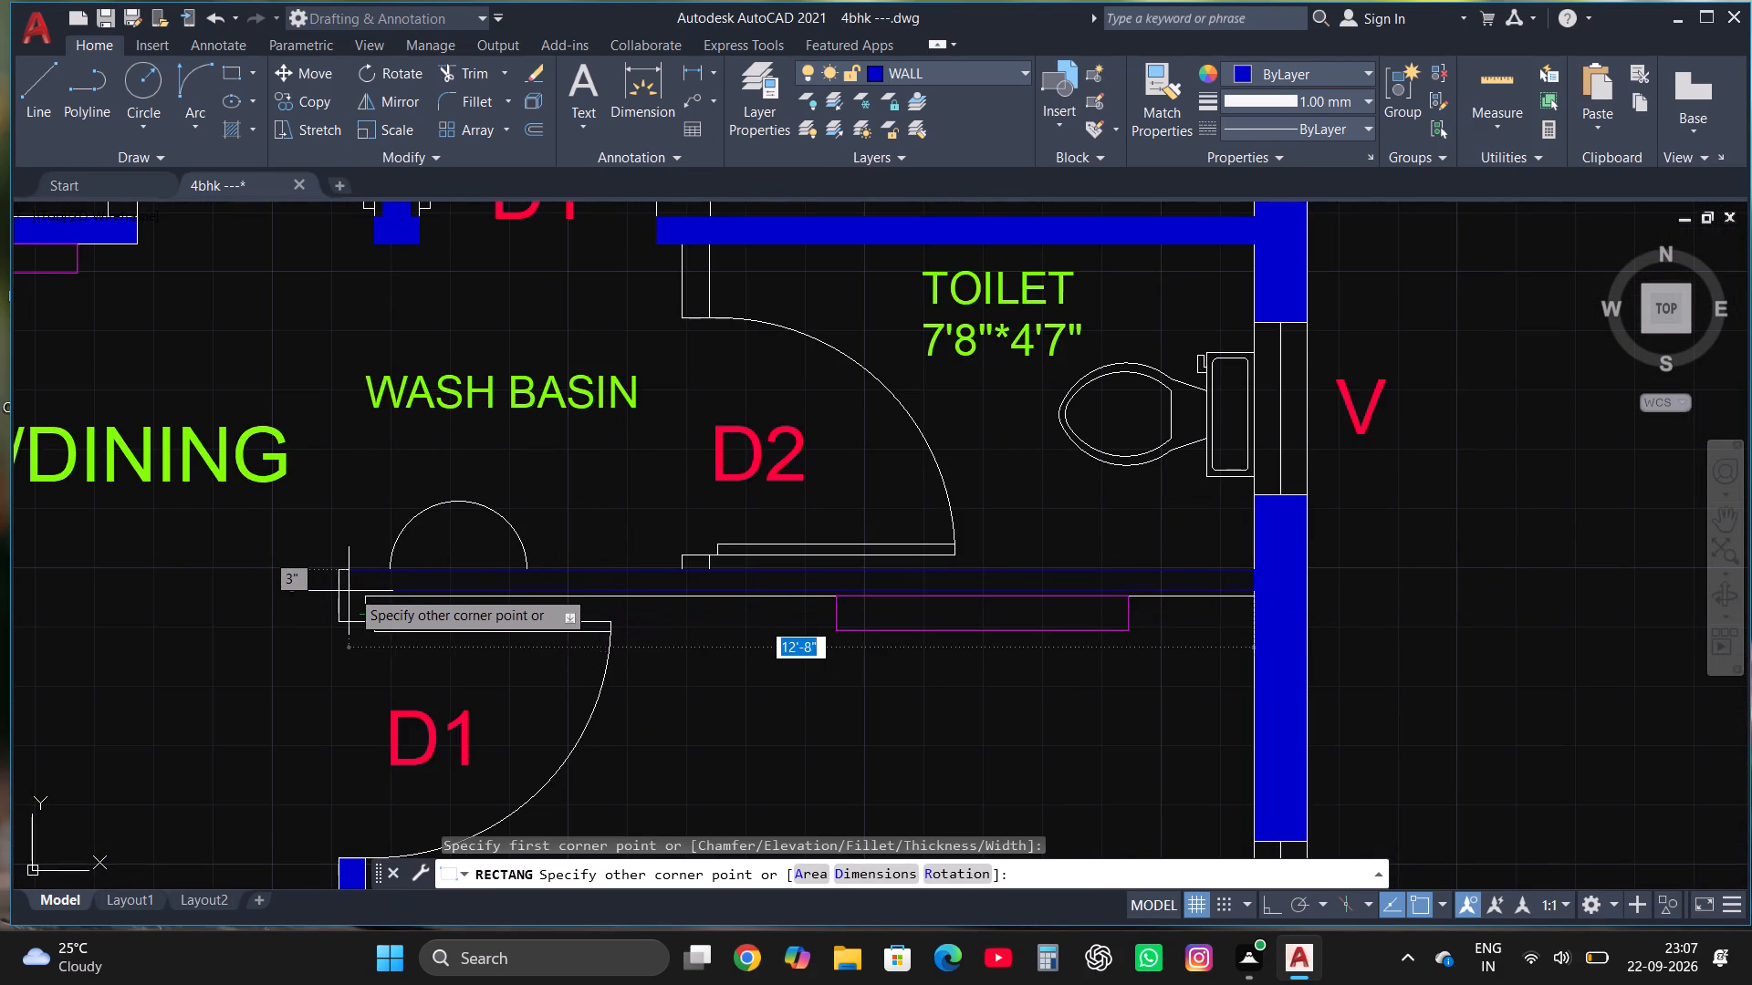
pyautogui.click(339, 602)
# Draw a small rectangle over the short wall stub beside the GUEST ROOM's D1 door, just below the wall's west end.
pyautogui.scroll(3, 344, 614)
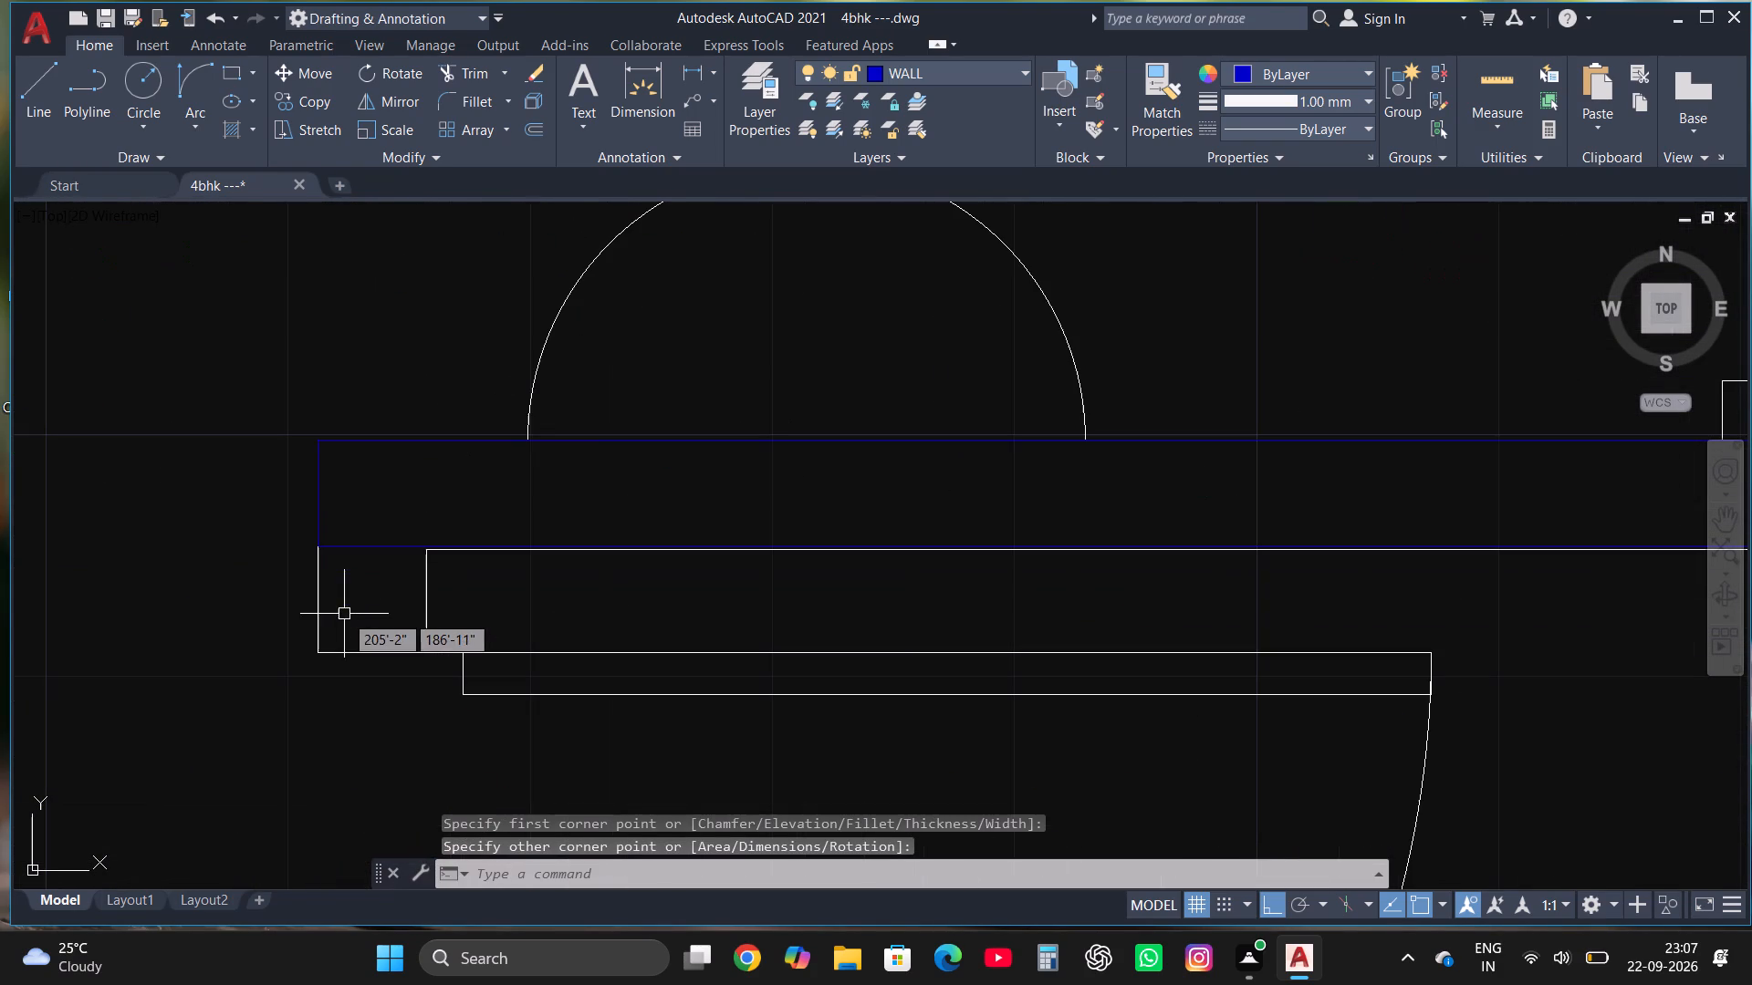
pyautogui.click(225, 72)
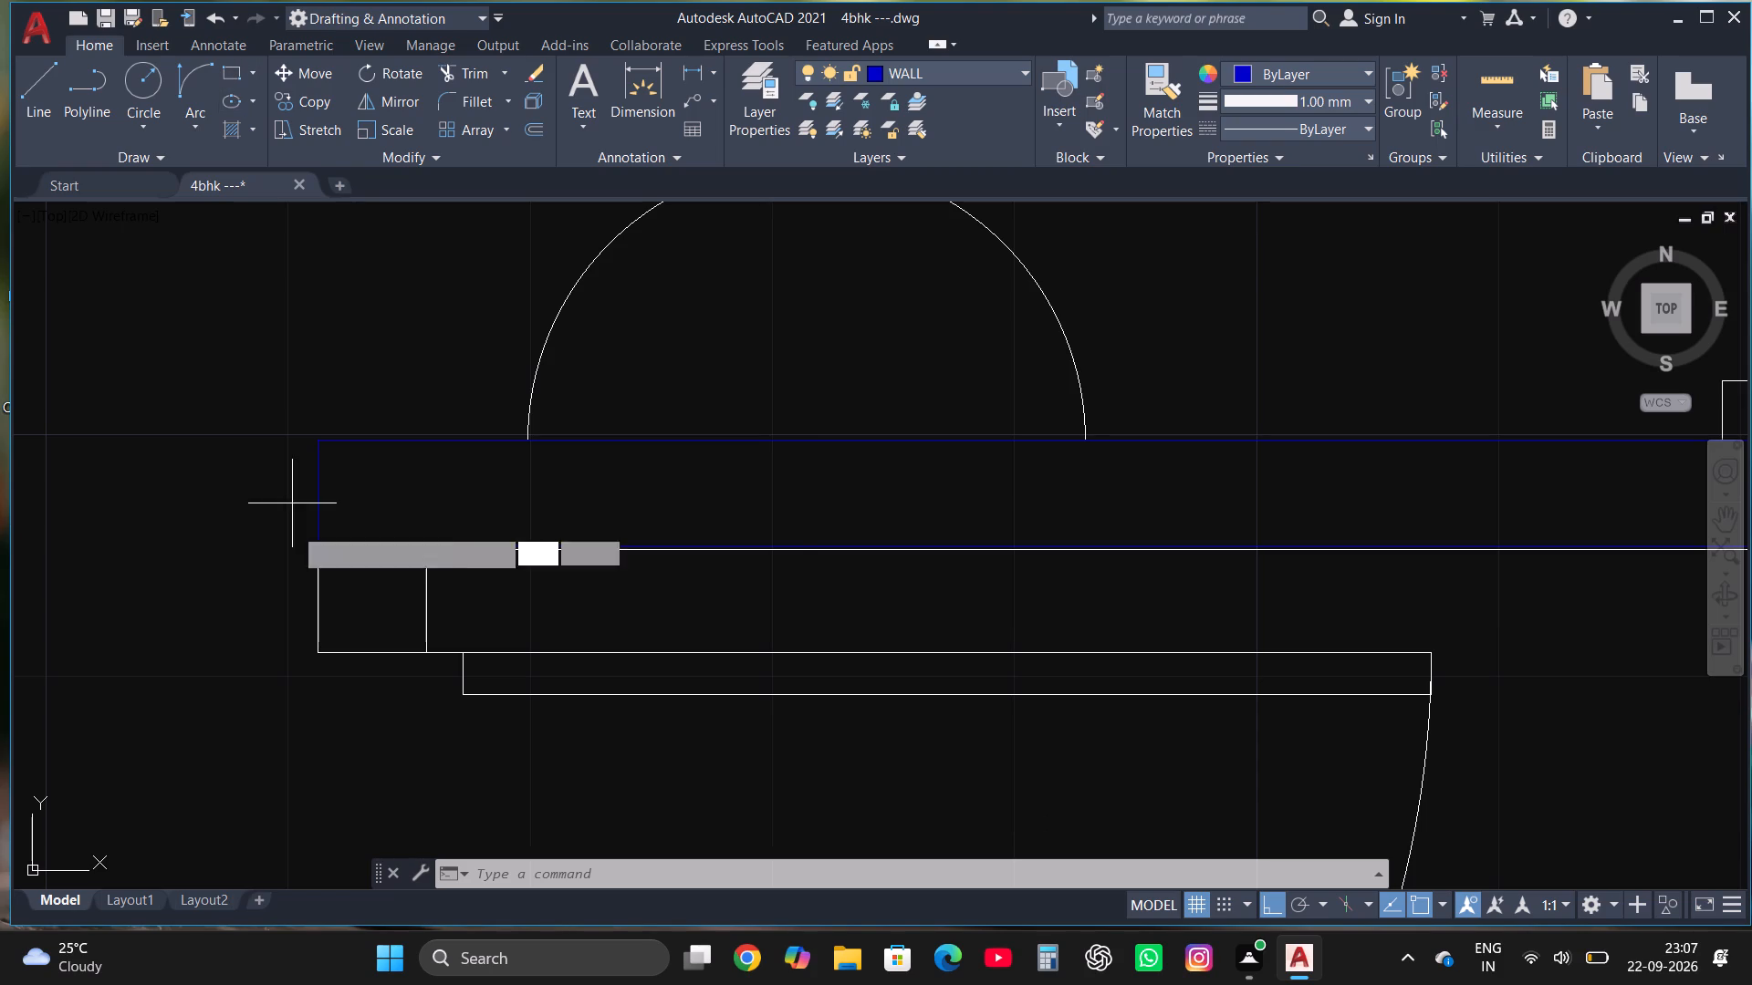
pyautogui.click(318, 549)
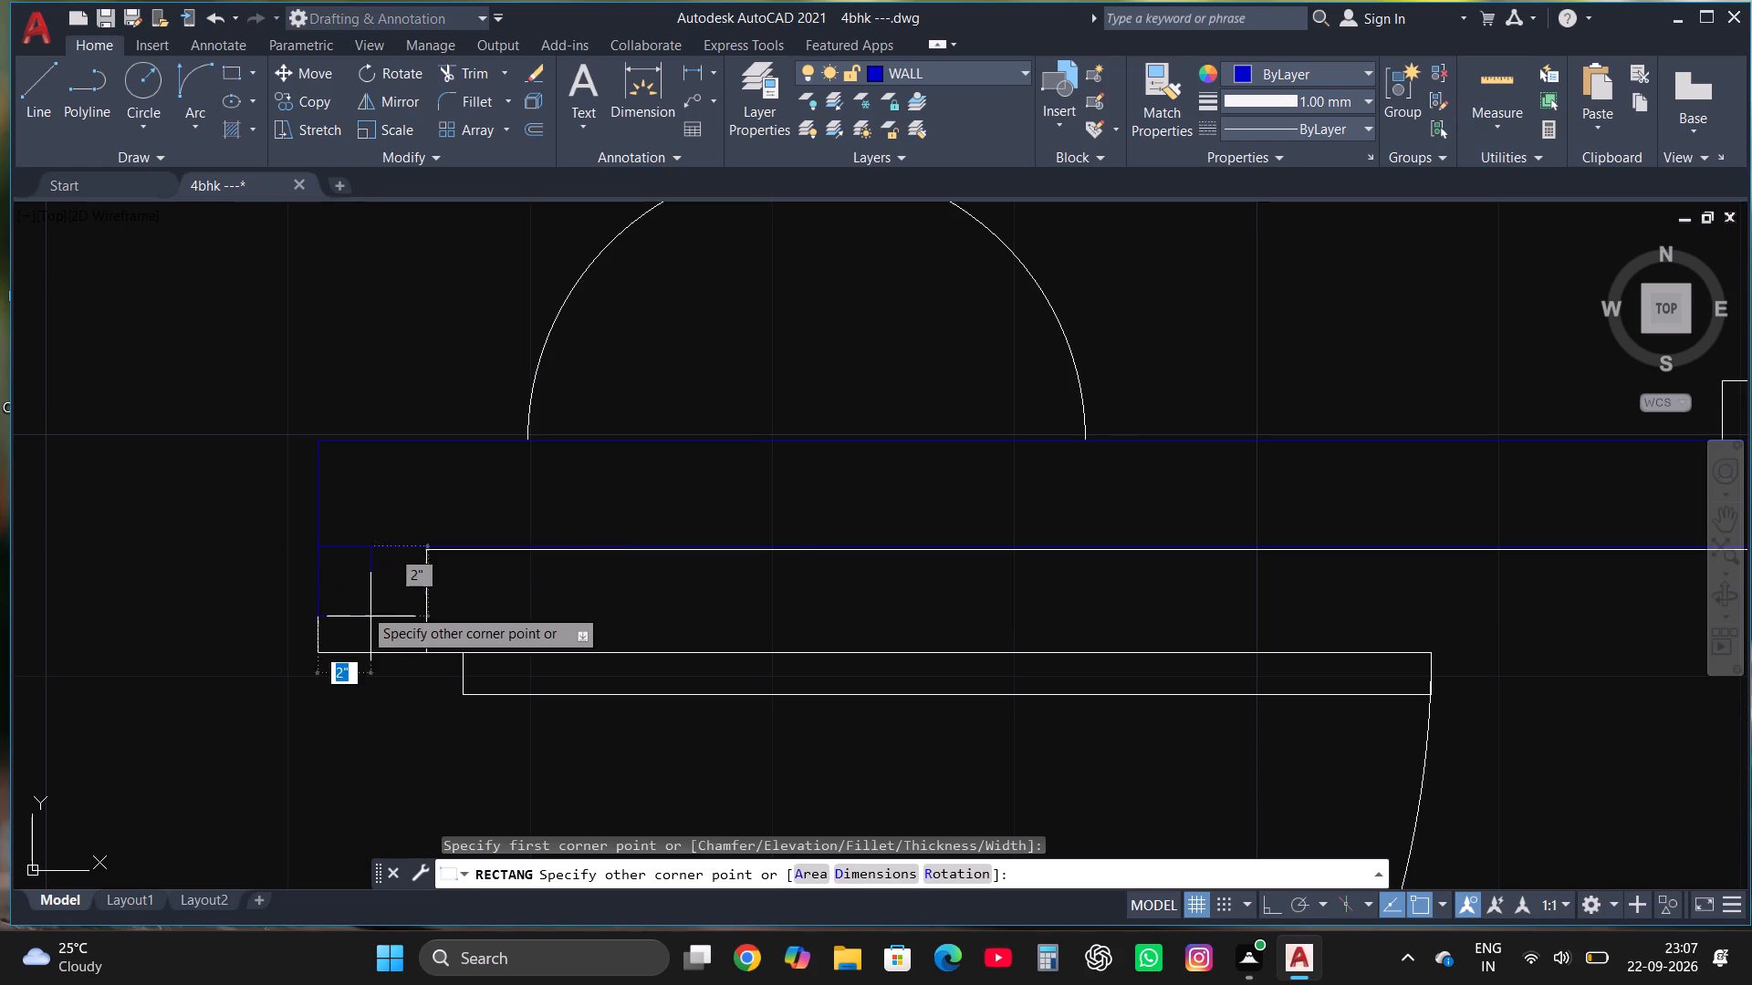
pyautogui.click(422, 653)
# Solid-hatch the wall between the WASH BASIN/TOILET area and the GUEST ROOM, including the stub at the D1 door.
pyautogui.scroll(-3, 509, 686)
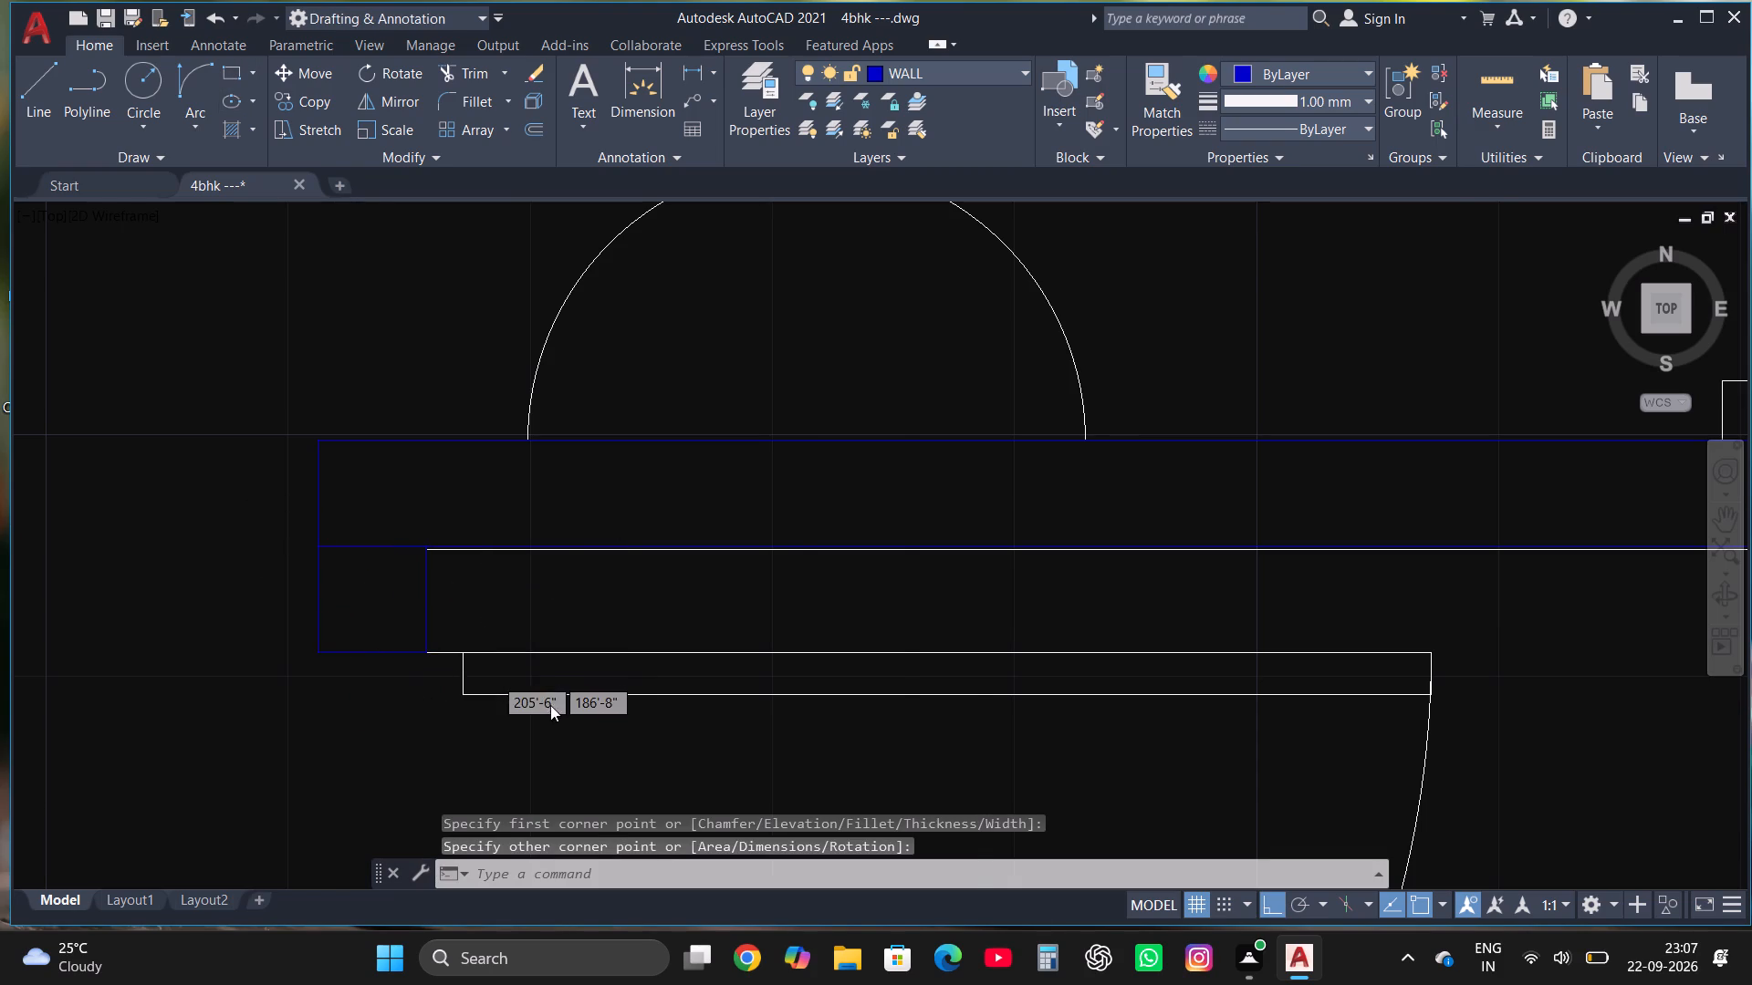
pyautogui.scroll(-2, 759, 624)
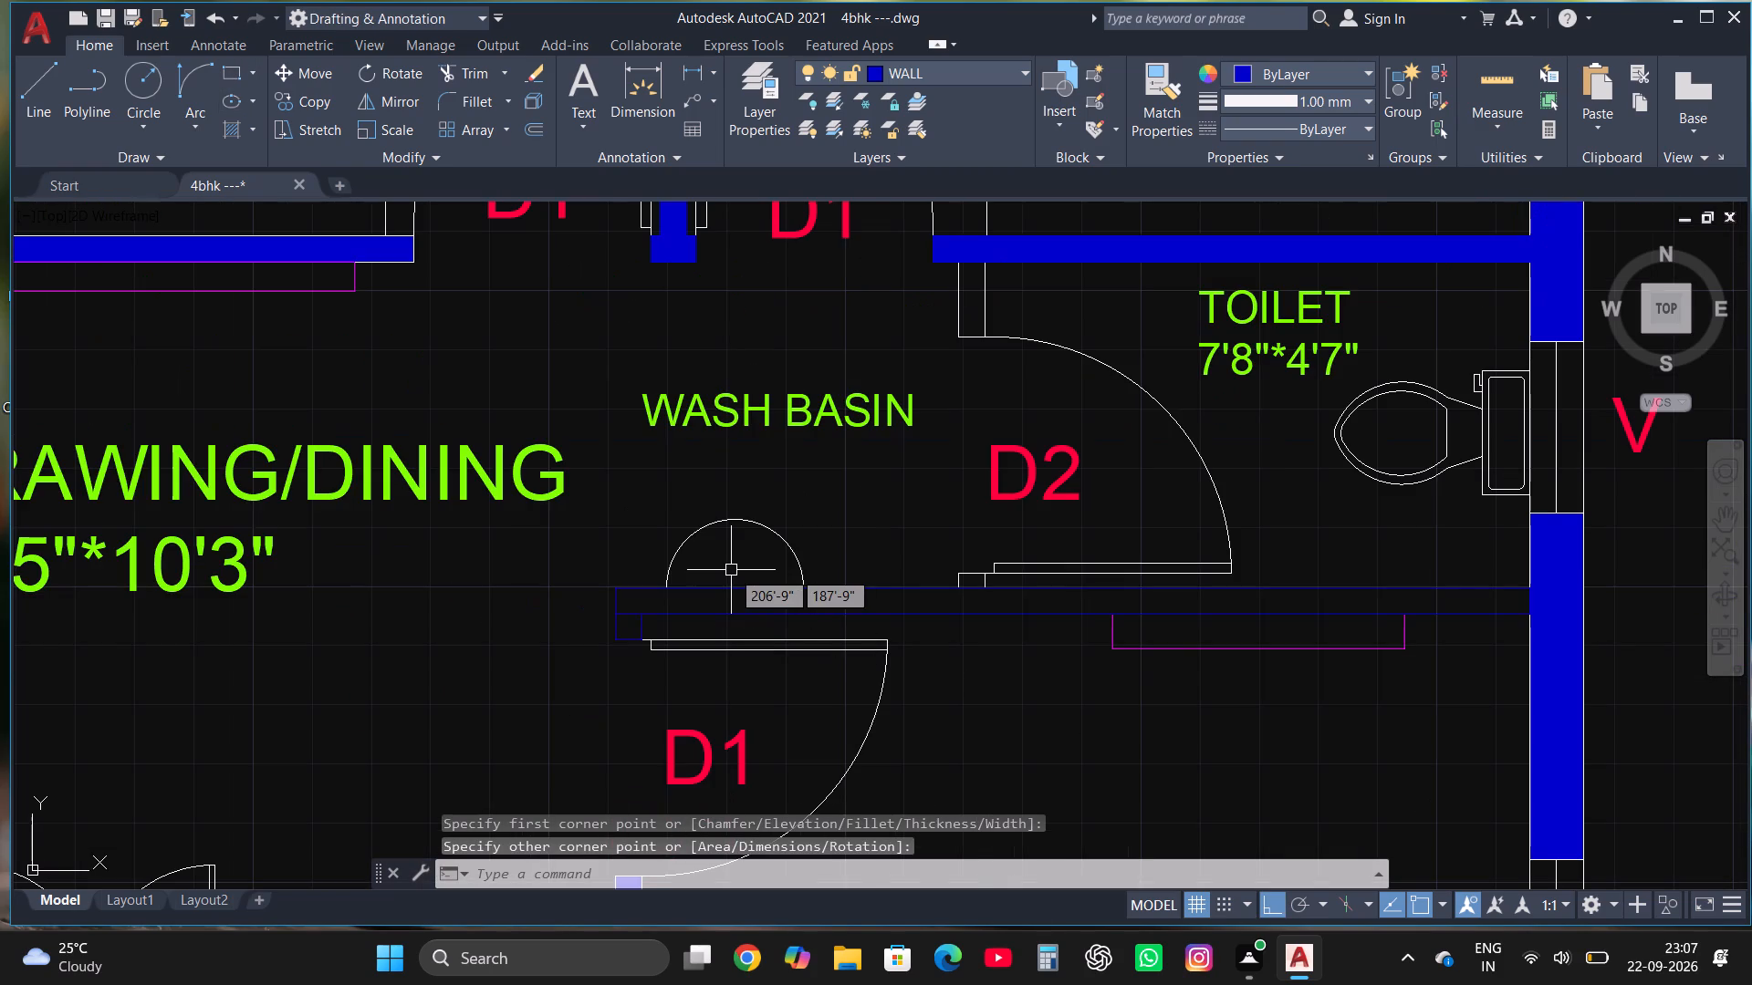
pyautogui.write('HAT')
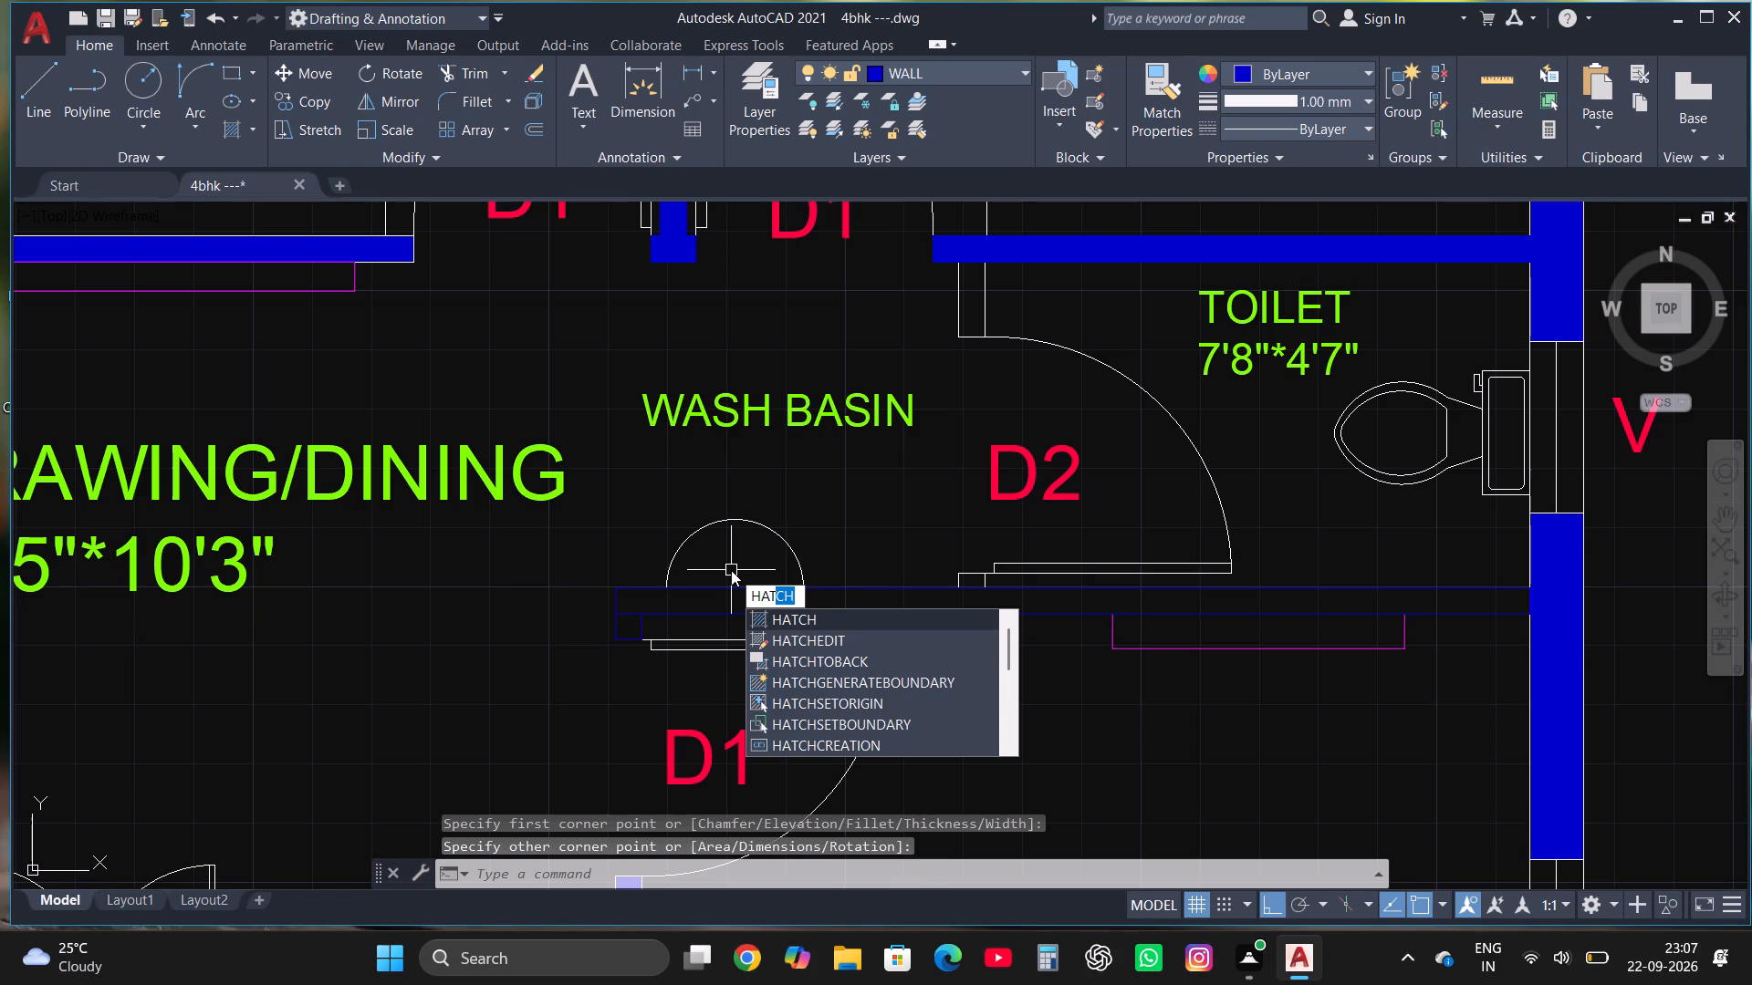
pyautogui.click(785, 624)
pyautogui.click(768, 600)
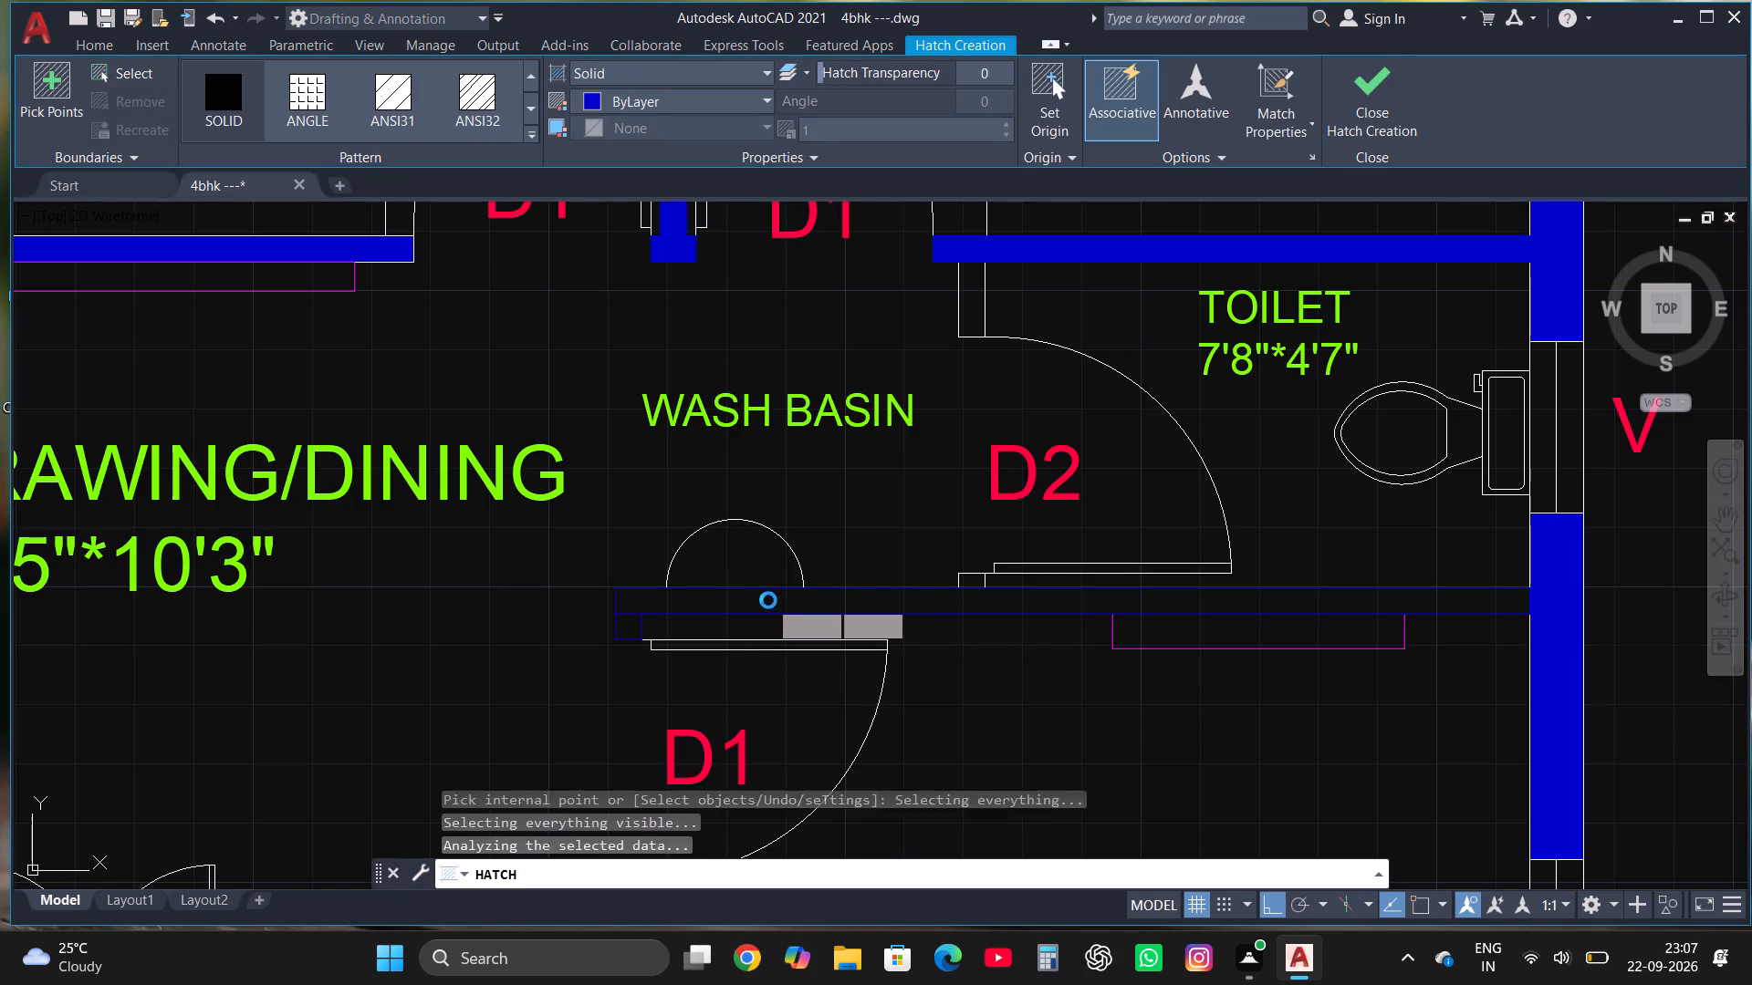
pyautogui.scroll(1, 670, 613)
pyautogui.click(595, 638)
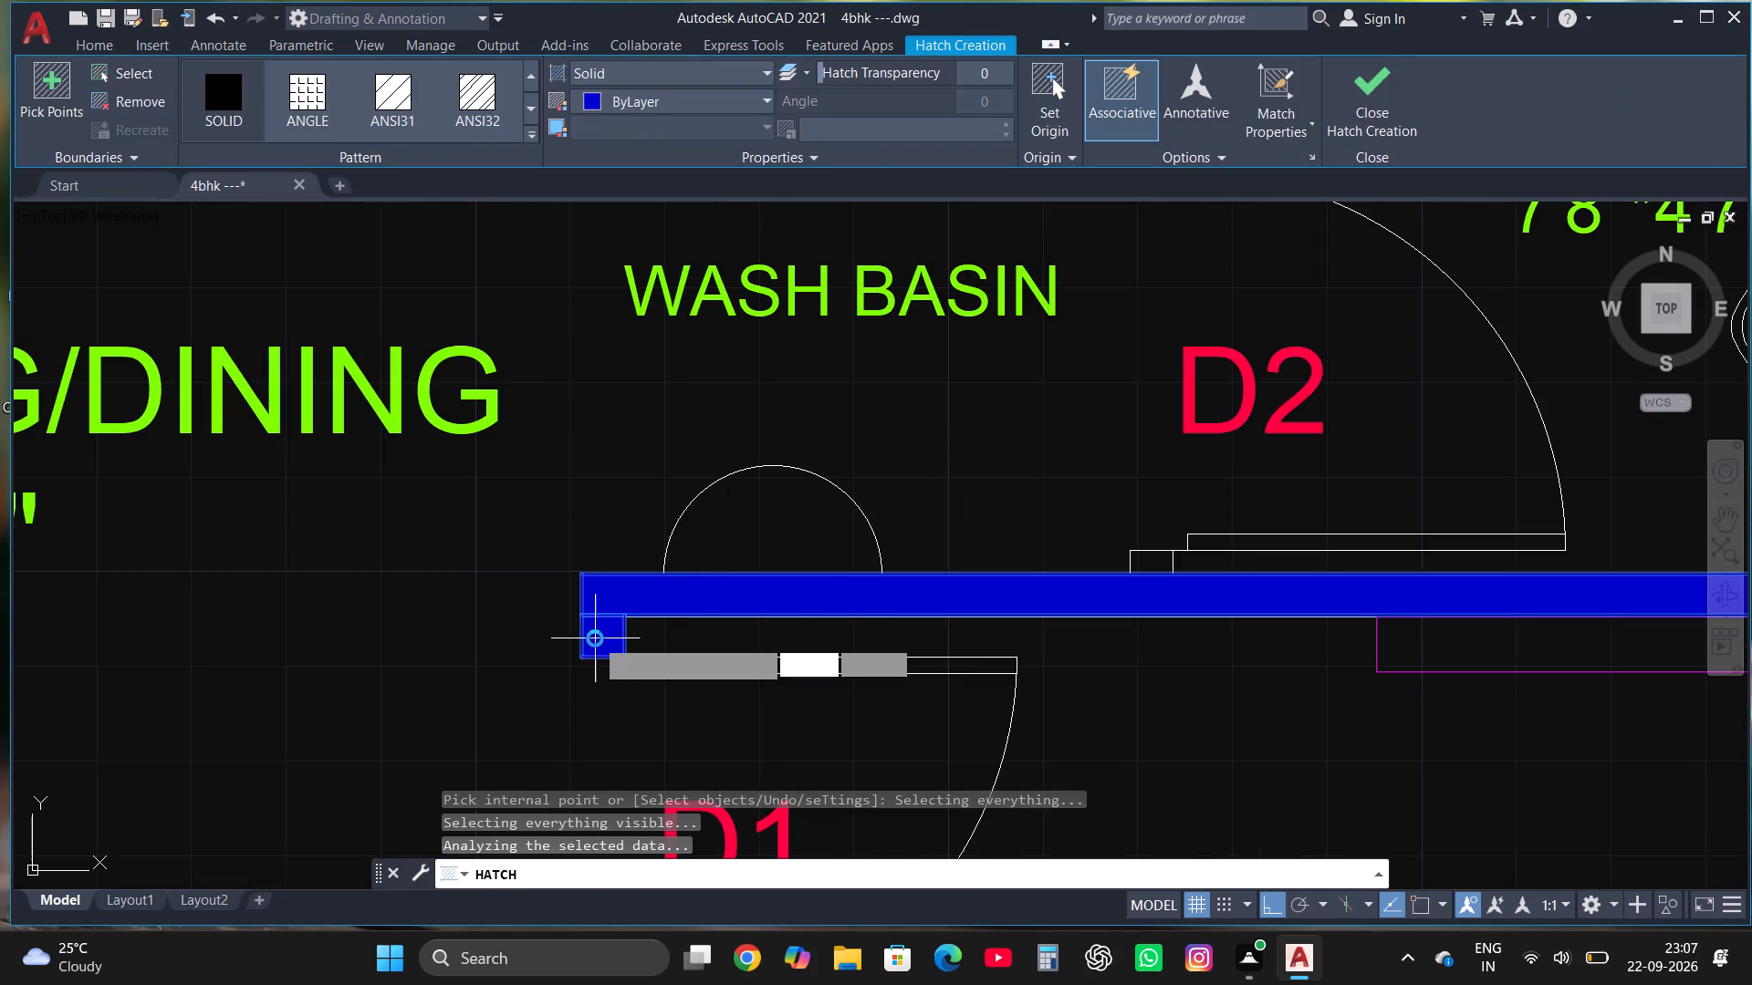
pyautogui.scroll(-4, 600, 640)
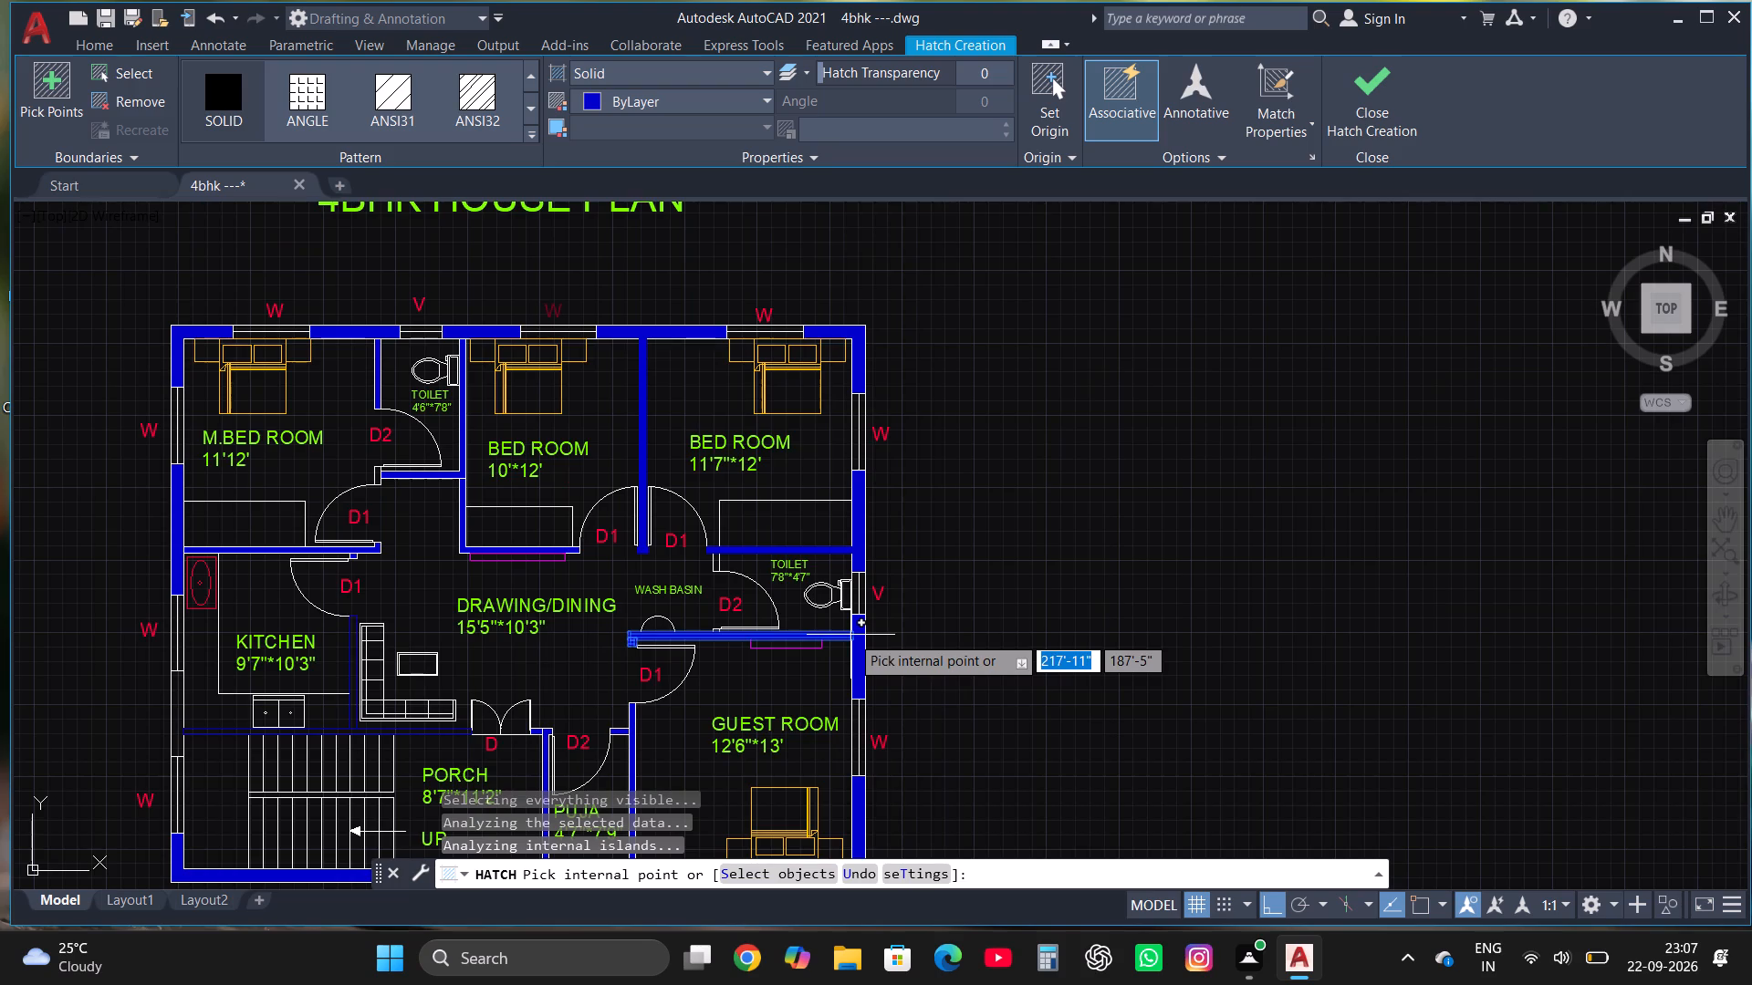
# Solid-hatch the west exterior wall between the KITCHEN and stair windows, and the wall between the KITCHEN and the stairs.
pyautogui.scroll(-1, 851, 635)
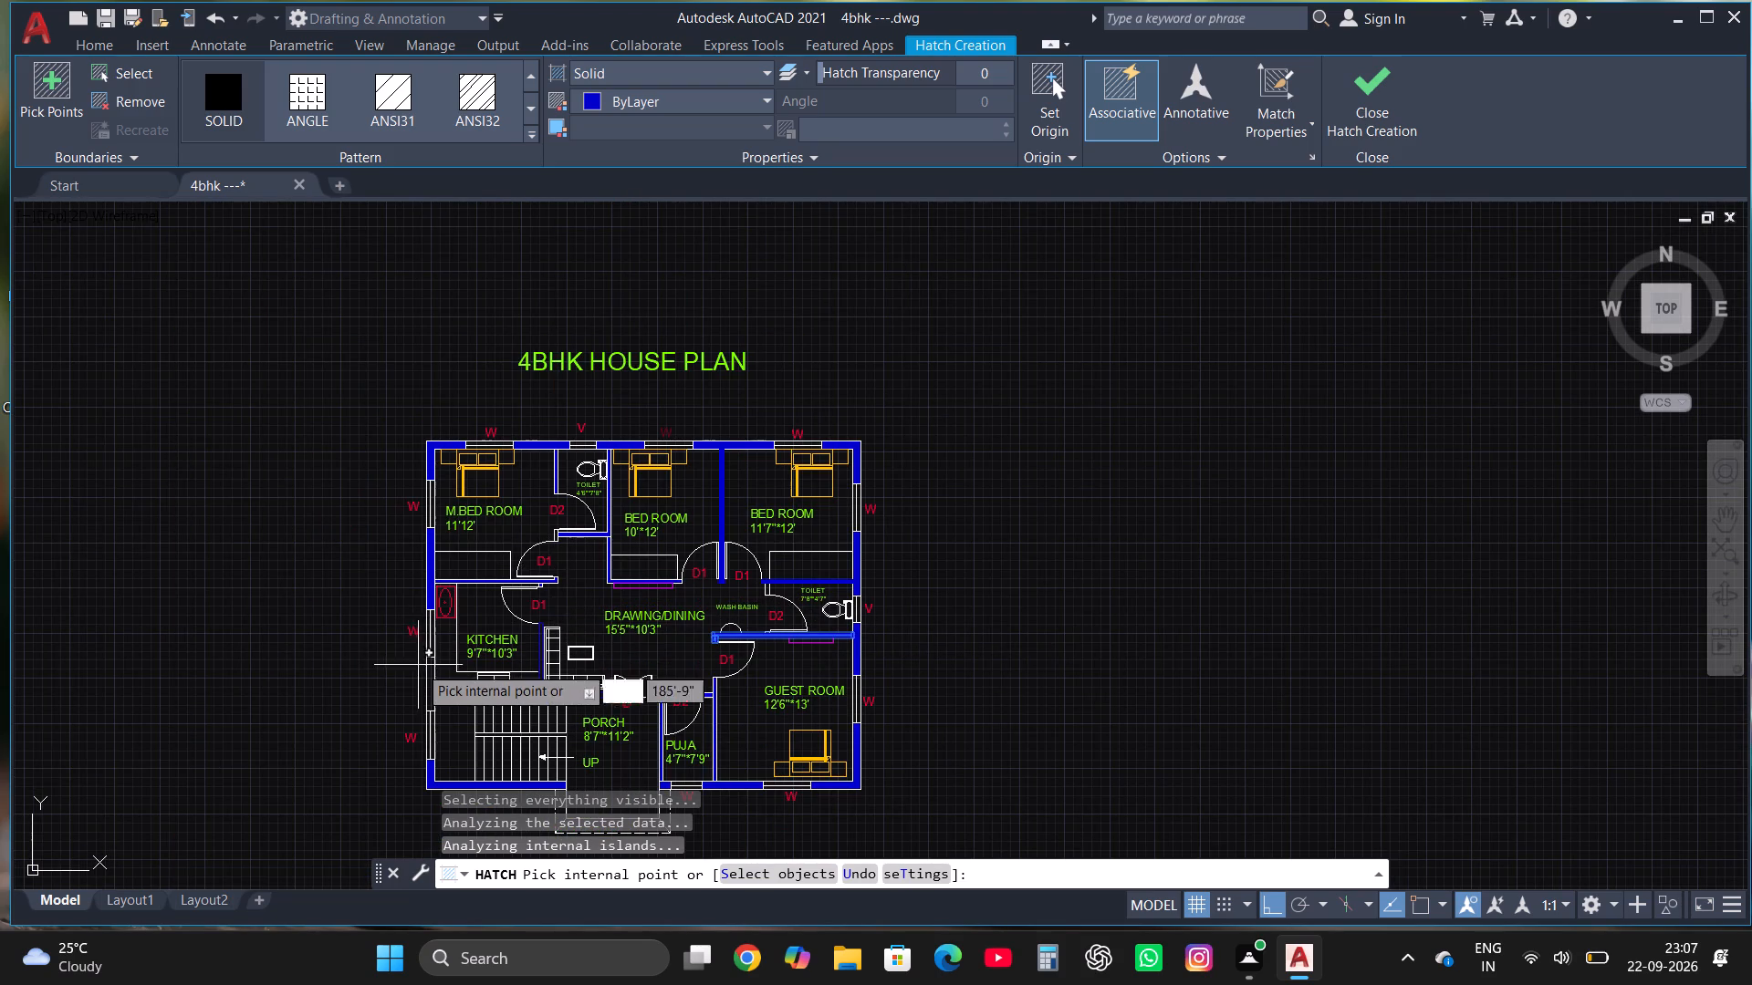
pyautogui.scroll(4, 430, 678)
pyautogui.click(430, 678)
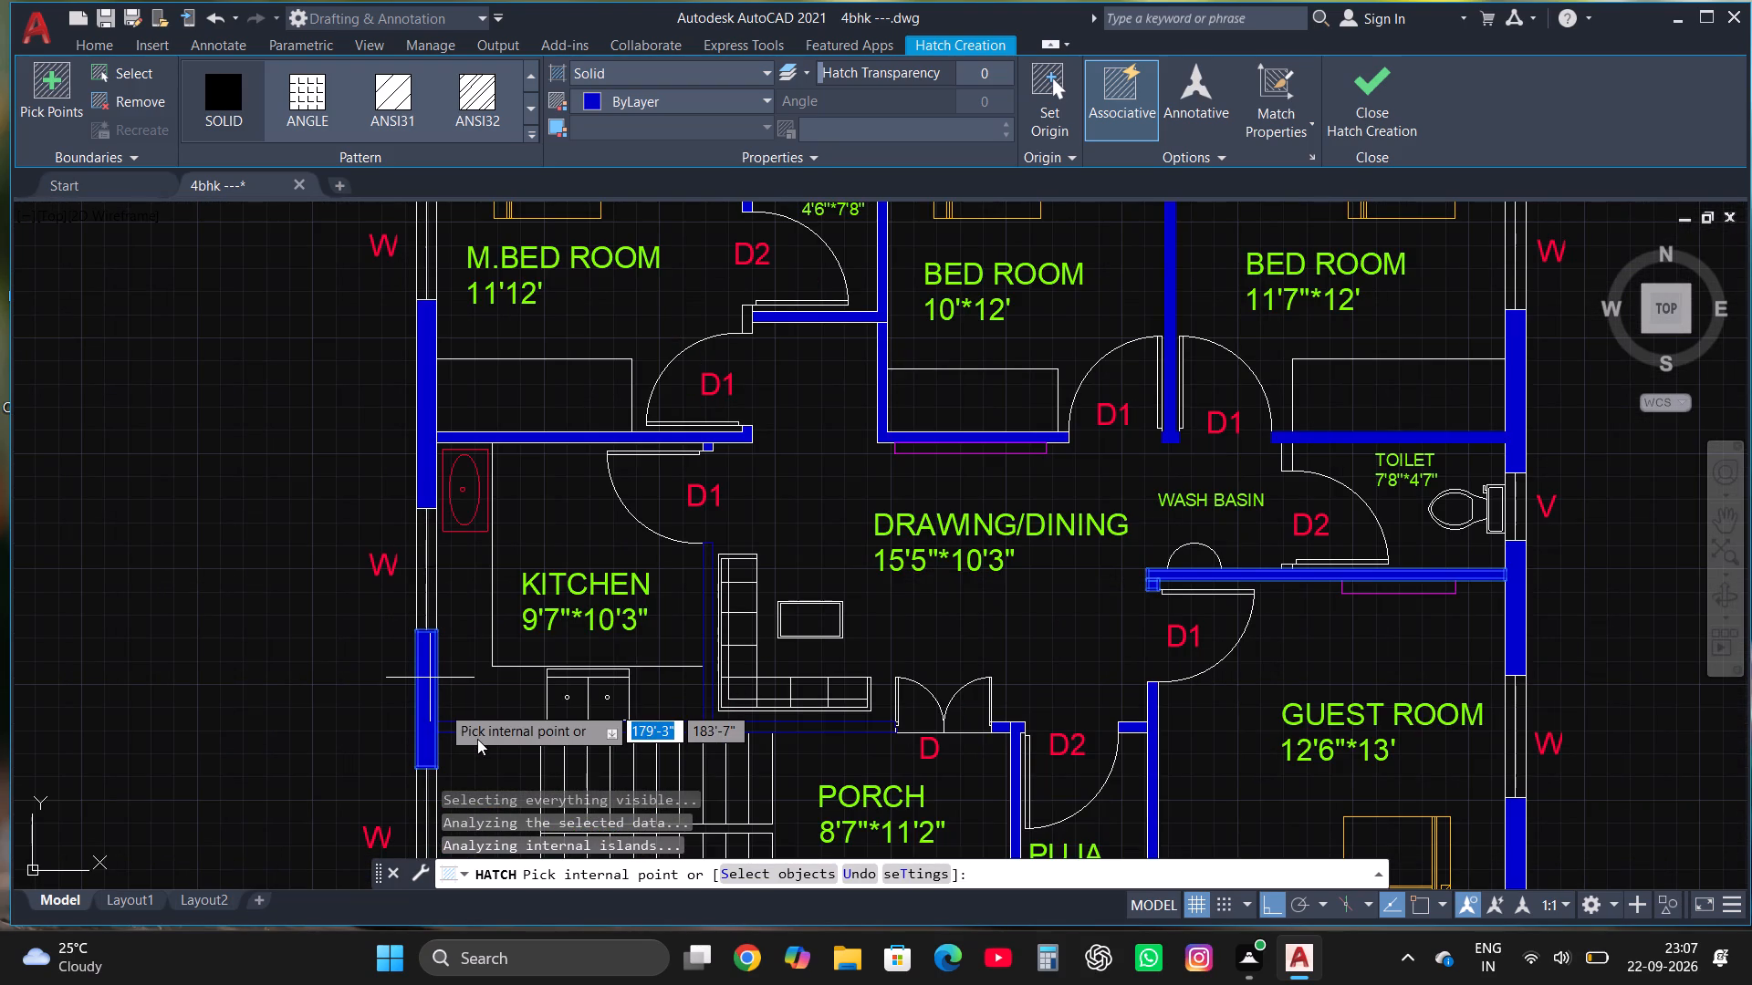
pyautogui.scroll(6, 477, 739)
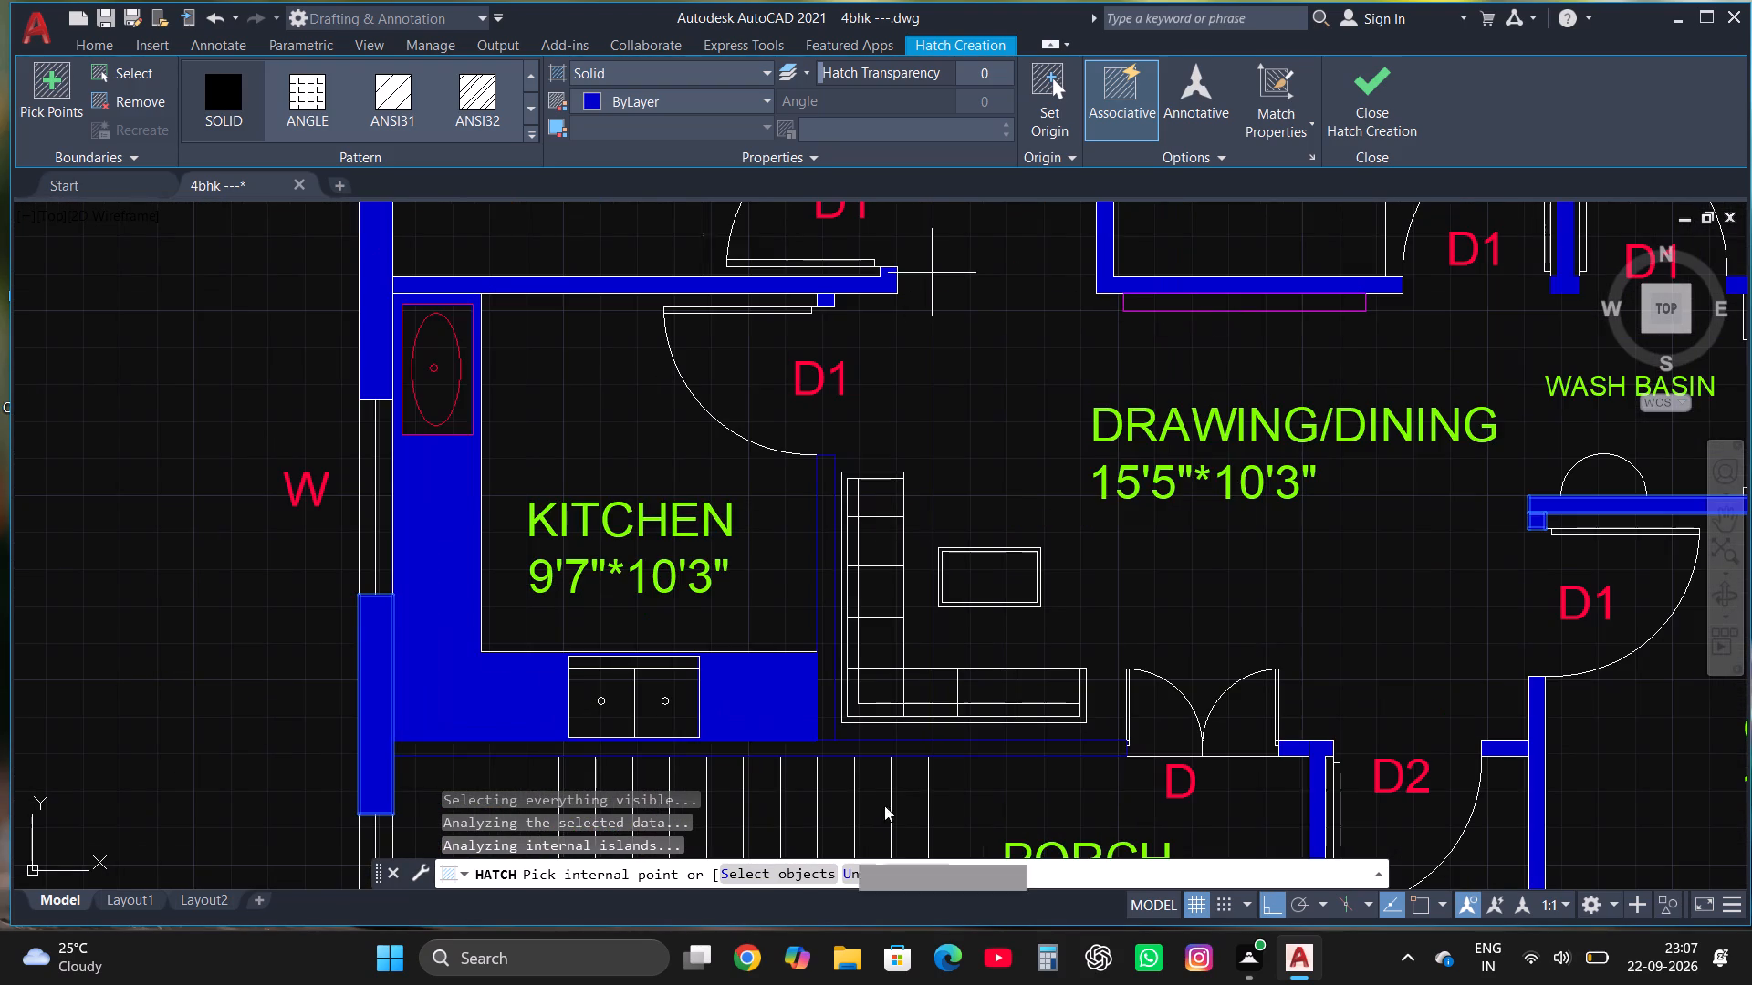
pyautogui.scroll(2, 798, 757)
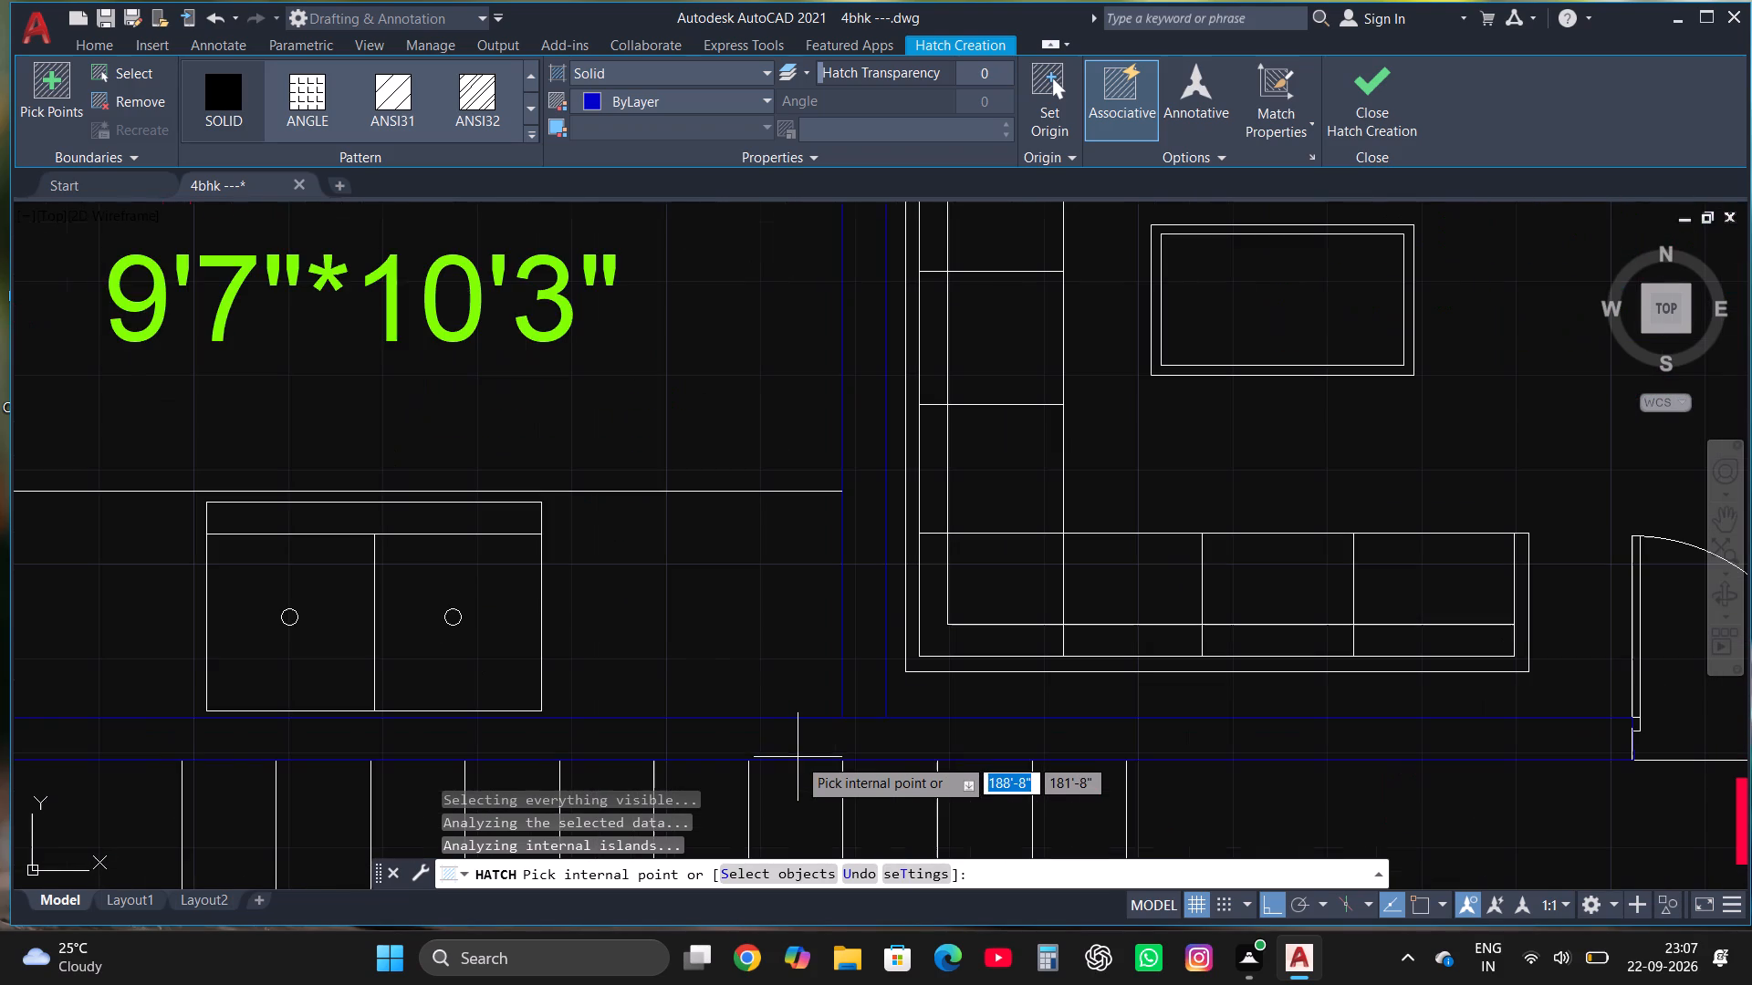
pyautogui.click(798, 738)
pyautogui.scroll(-3, 804, 739)
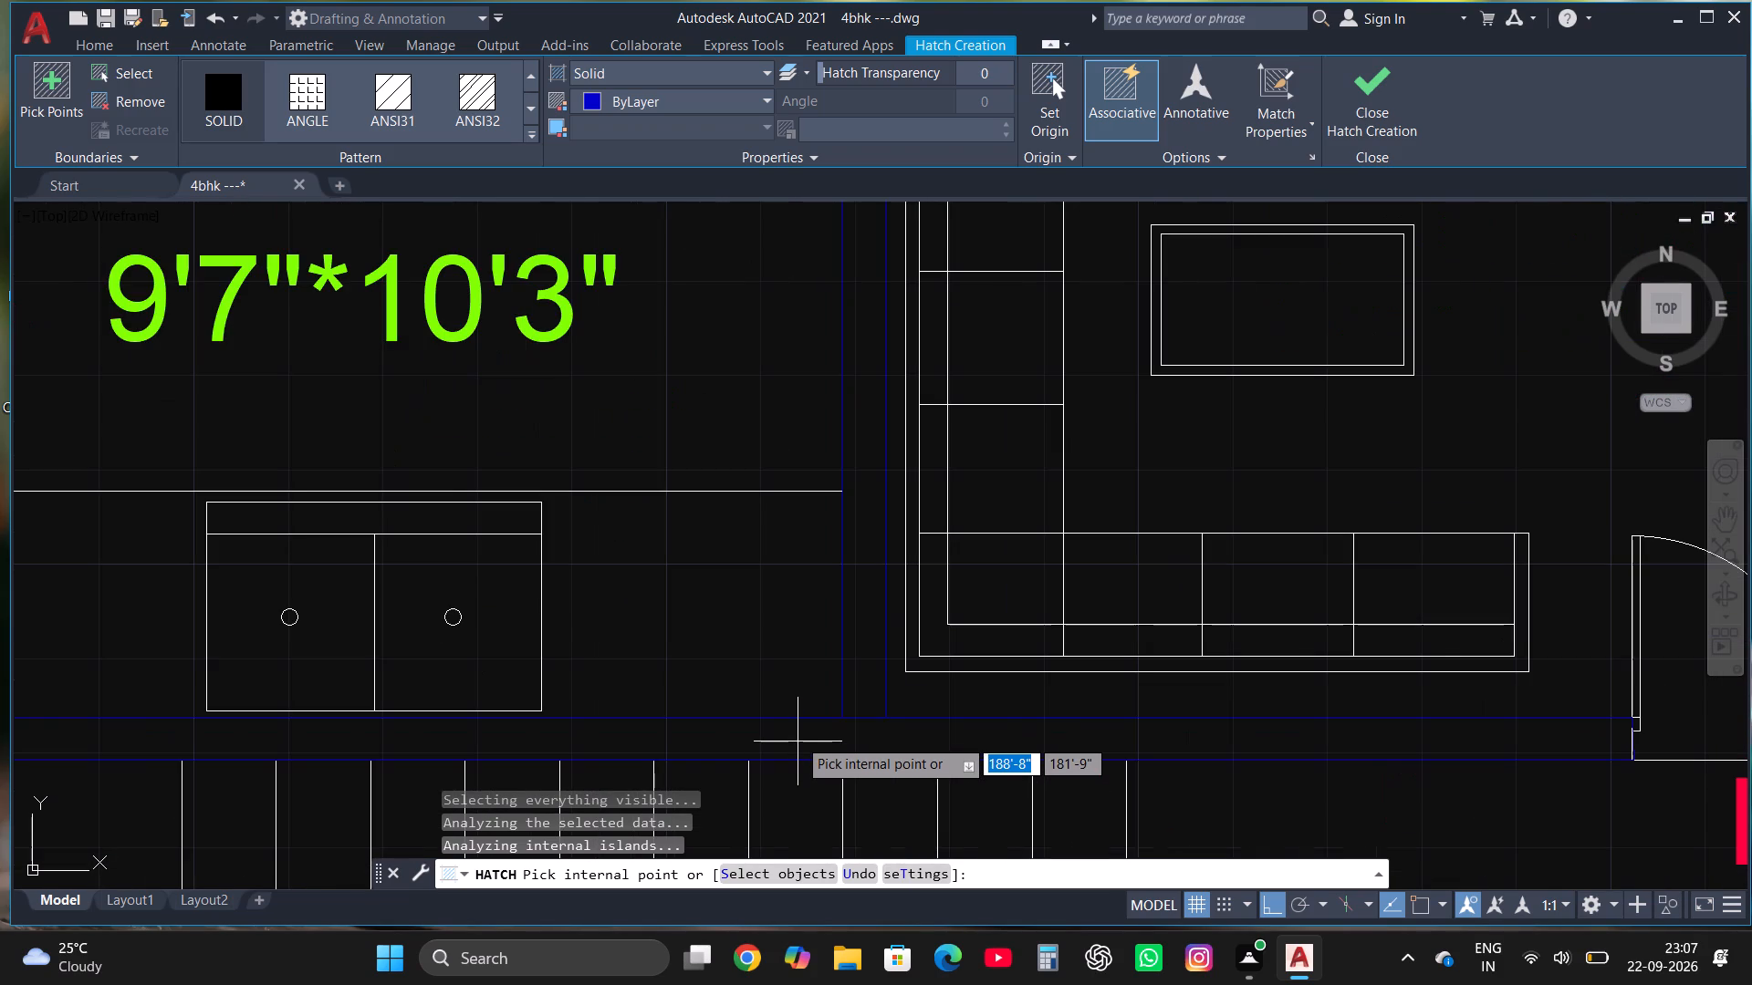
pyautogui.scroll(-1, 813, 740)
pyautogui.click(813, 741)
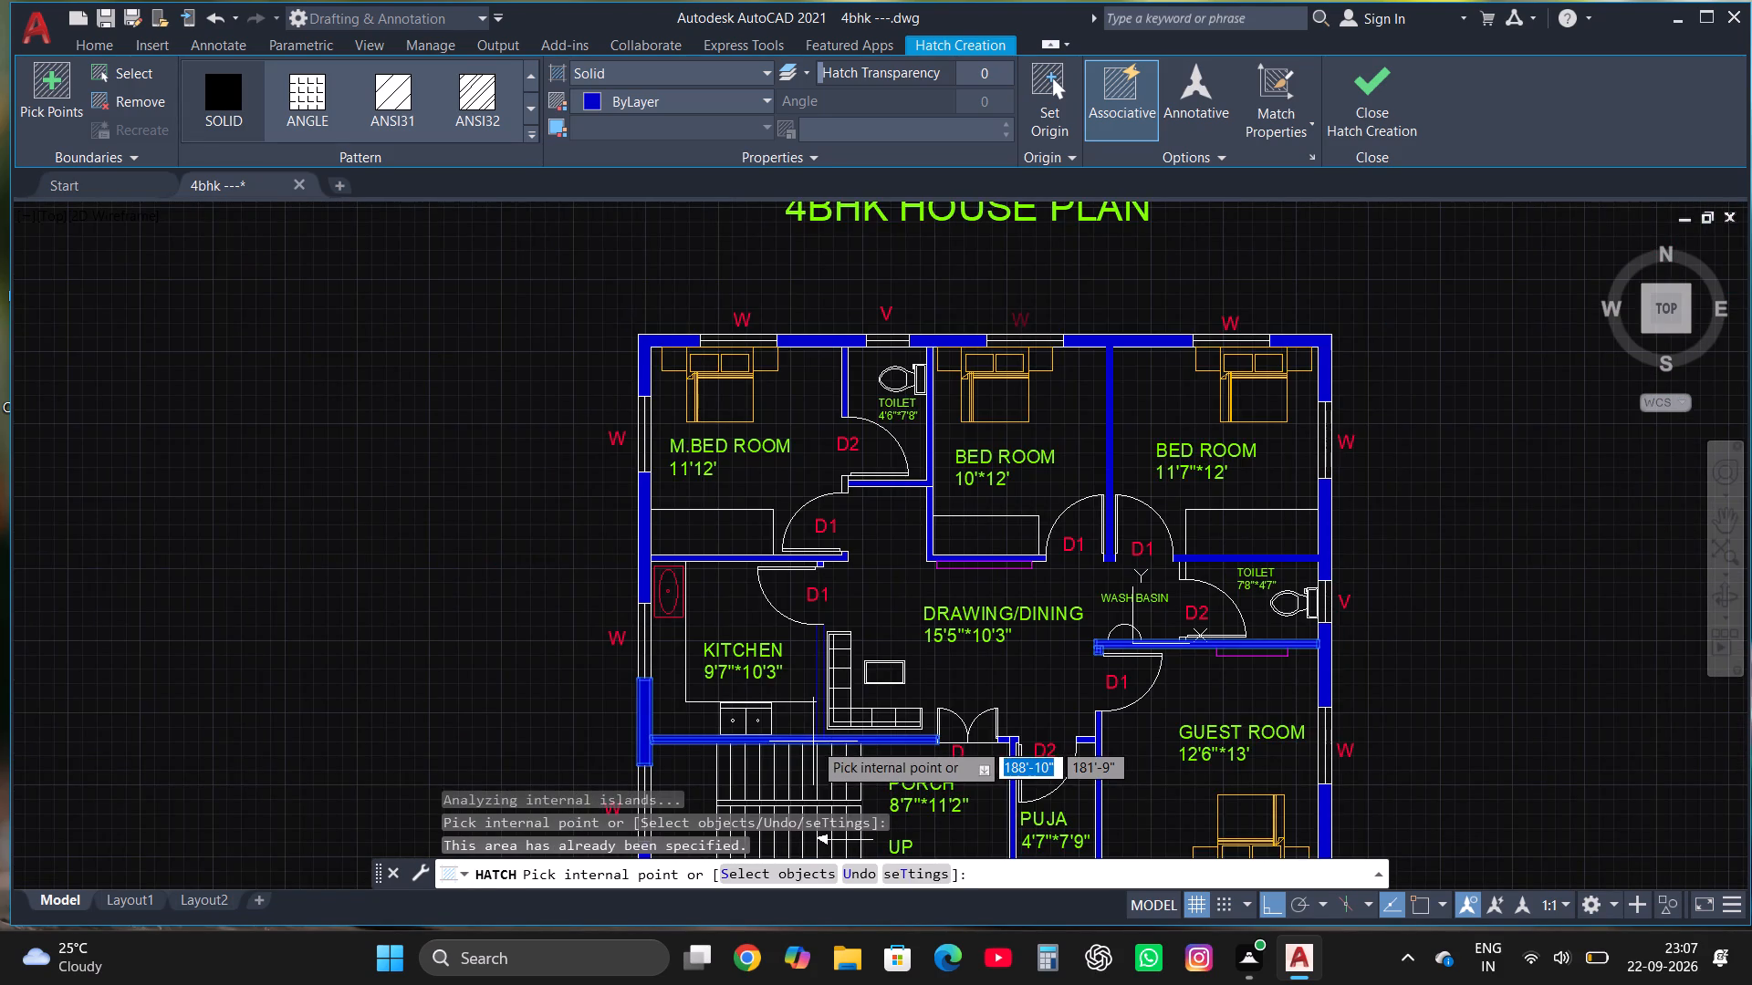
# Solid-hatch the wall between the KITCHEN and DRAWING/DINING, and end the Hatch command.
pyautogui.scroll(4, 824, 731)
pyautogui.click(790, 676)
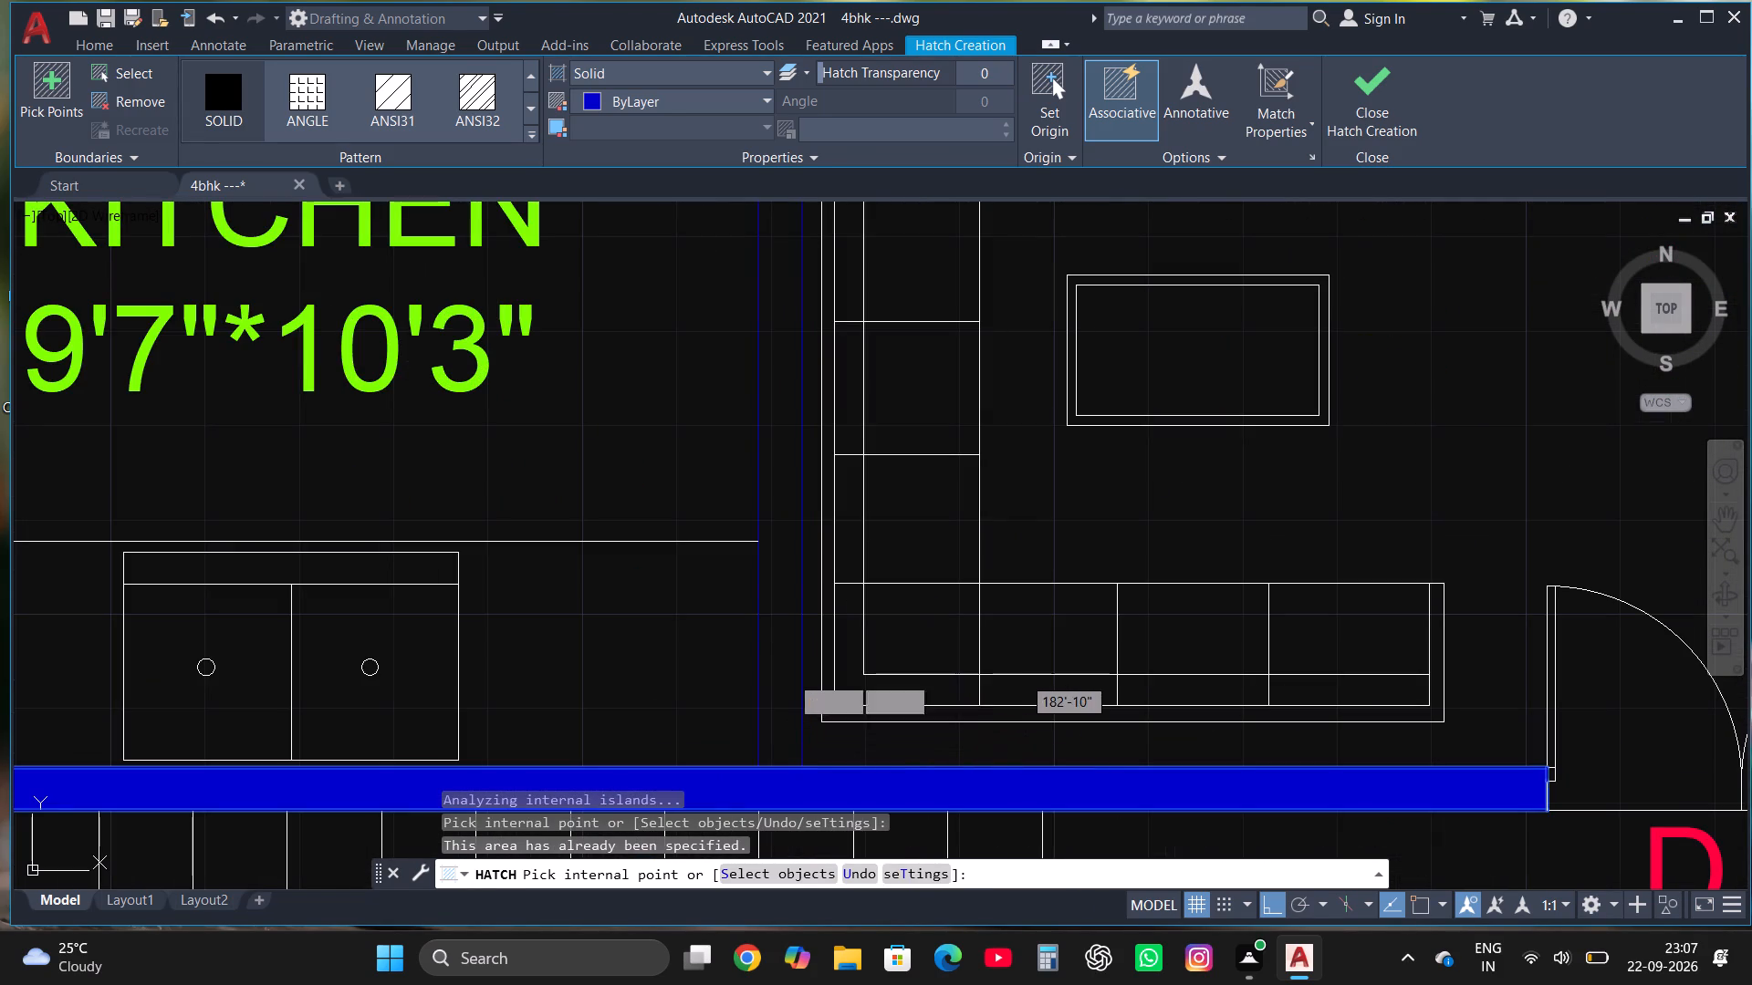
pyautogui.scroll(-6, 790, 674)
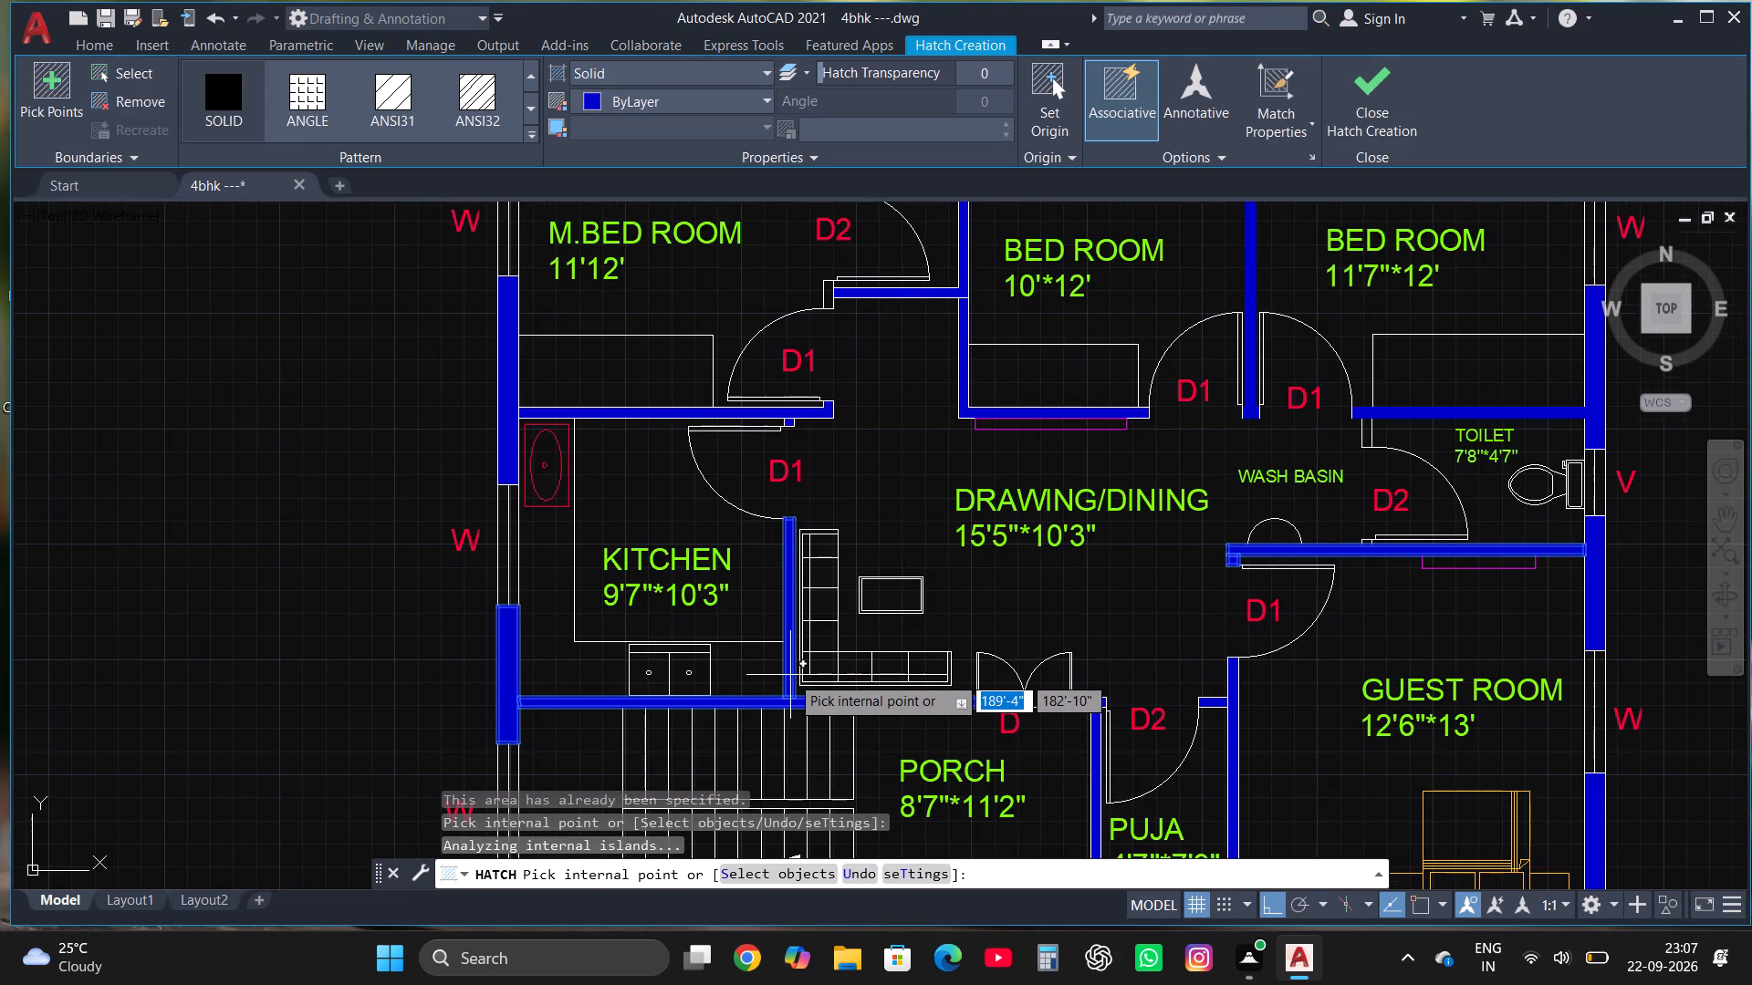
pyautogui.scroll(-1, 793, 674)
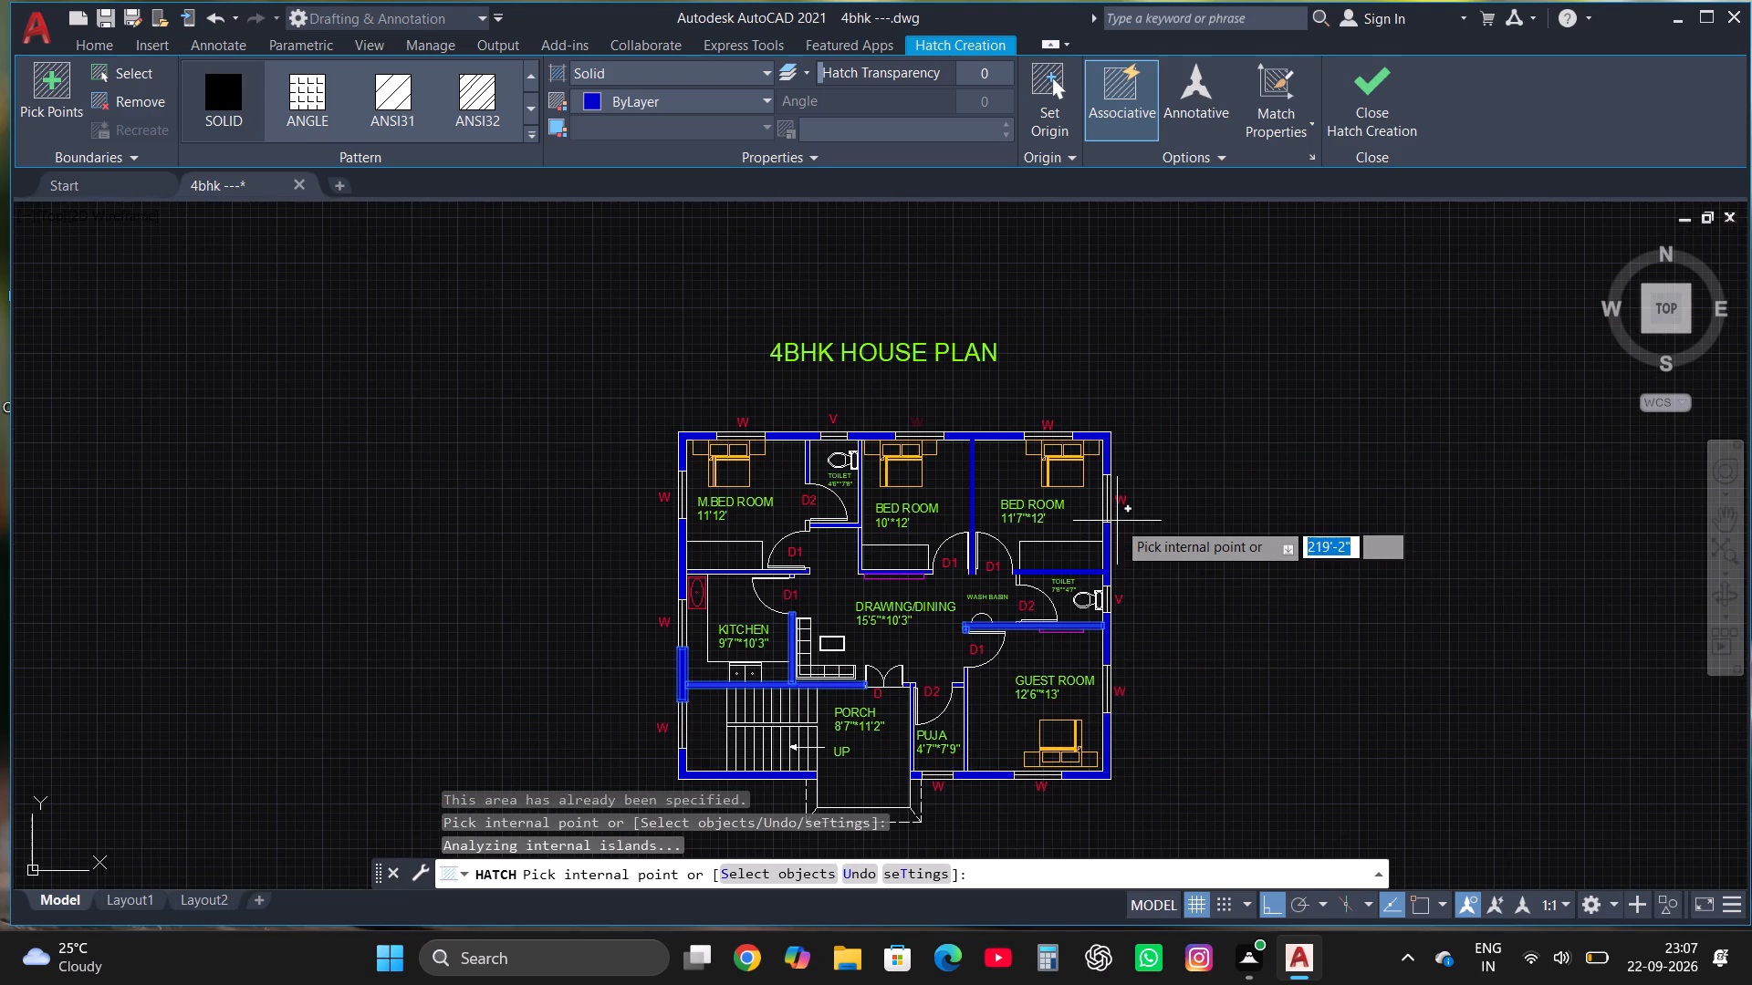
pyautogui.scroll(2, 1117, 521)
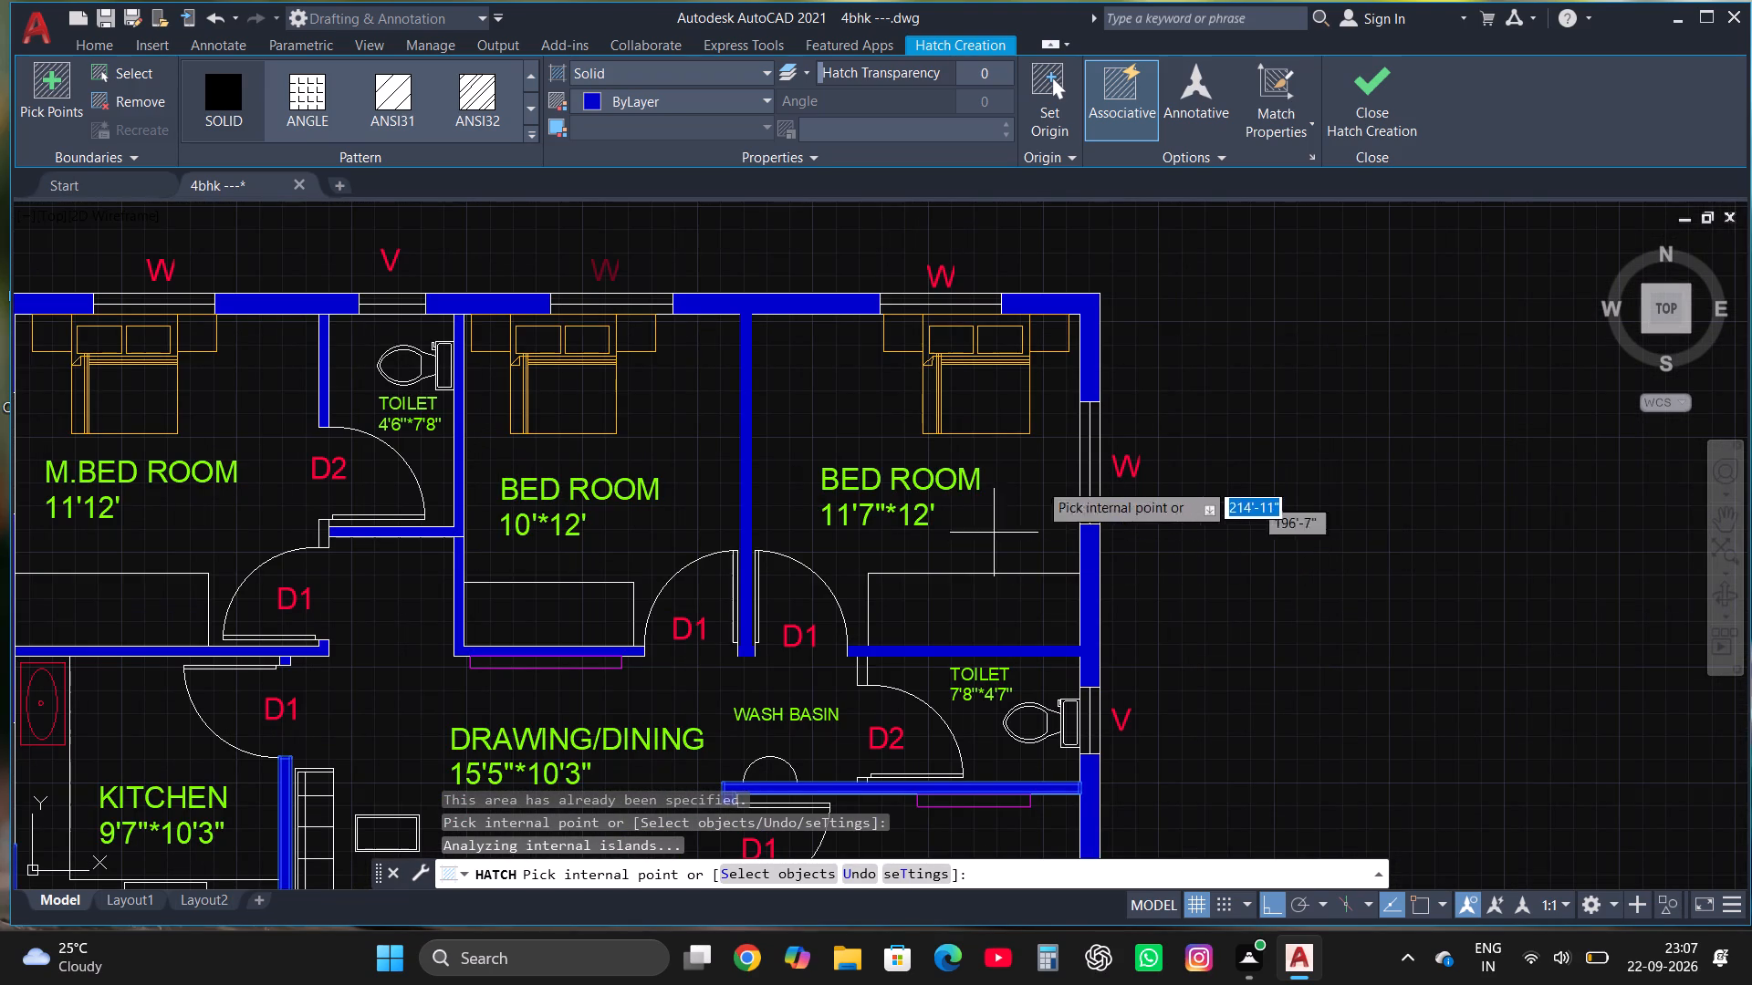
pyautogui.click(1369, 95)
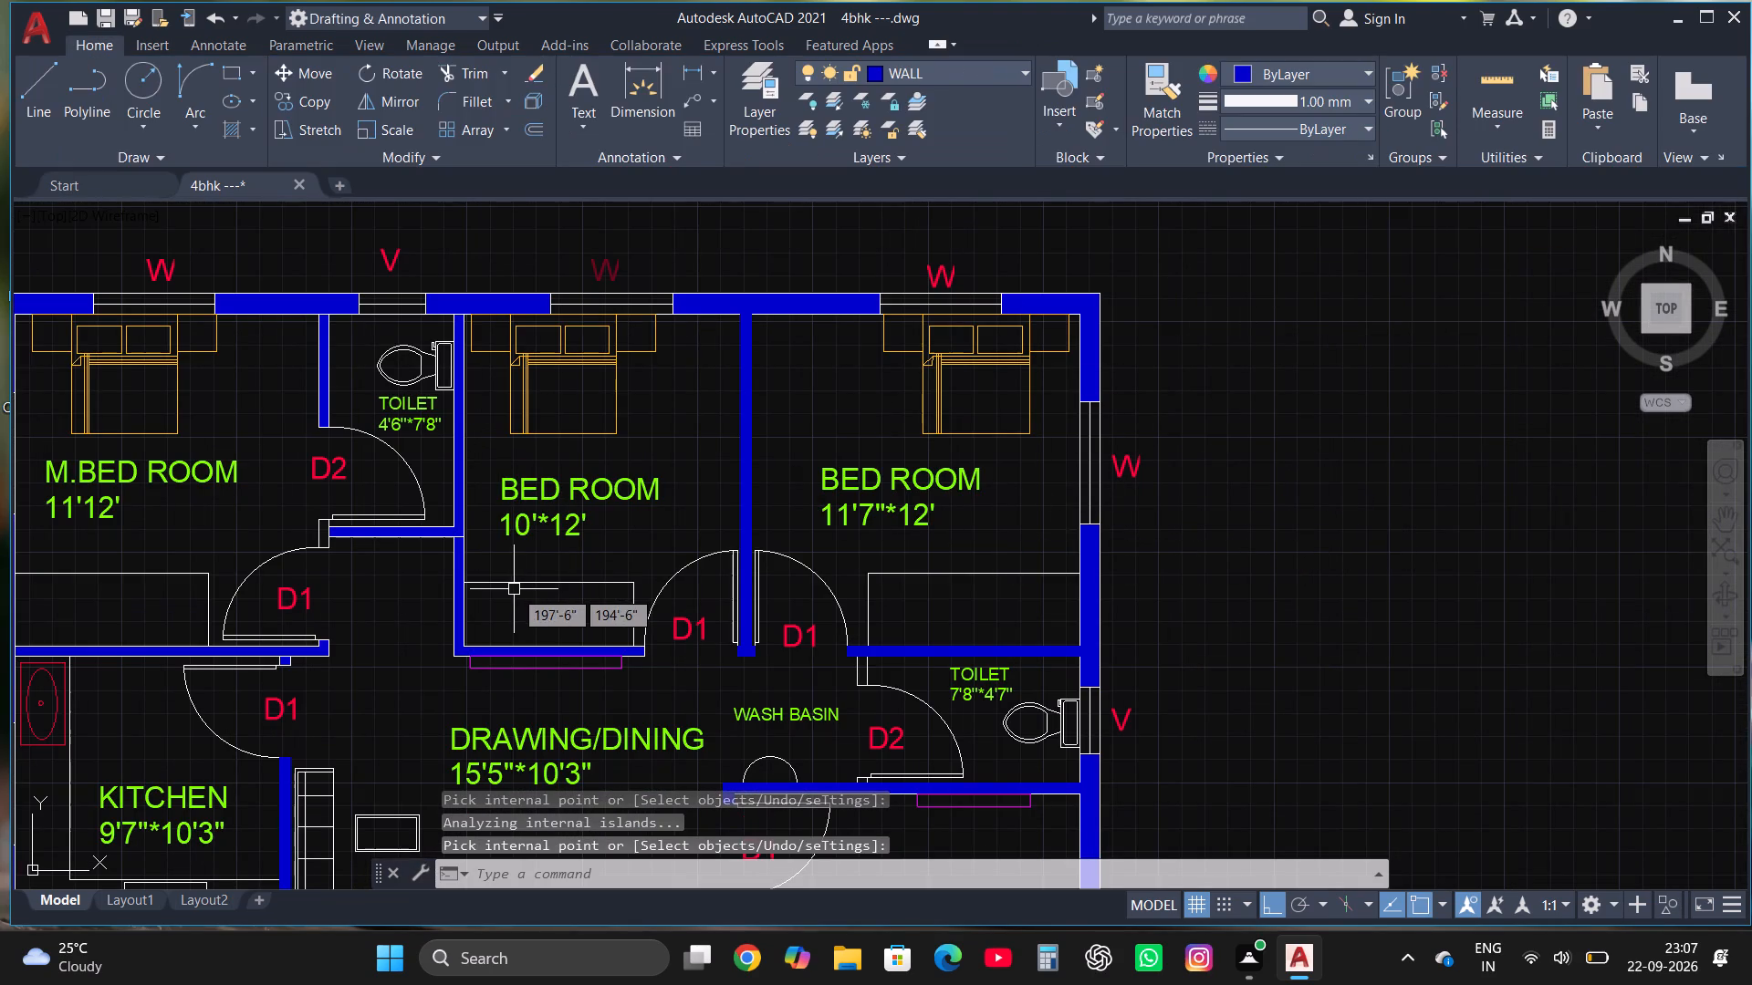
# Save the 4bhk drawing with the whole floor plan in view.
pyautogui.scroll(-2, 484, 595)
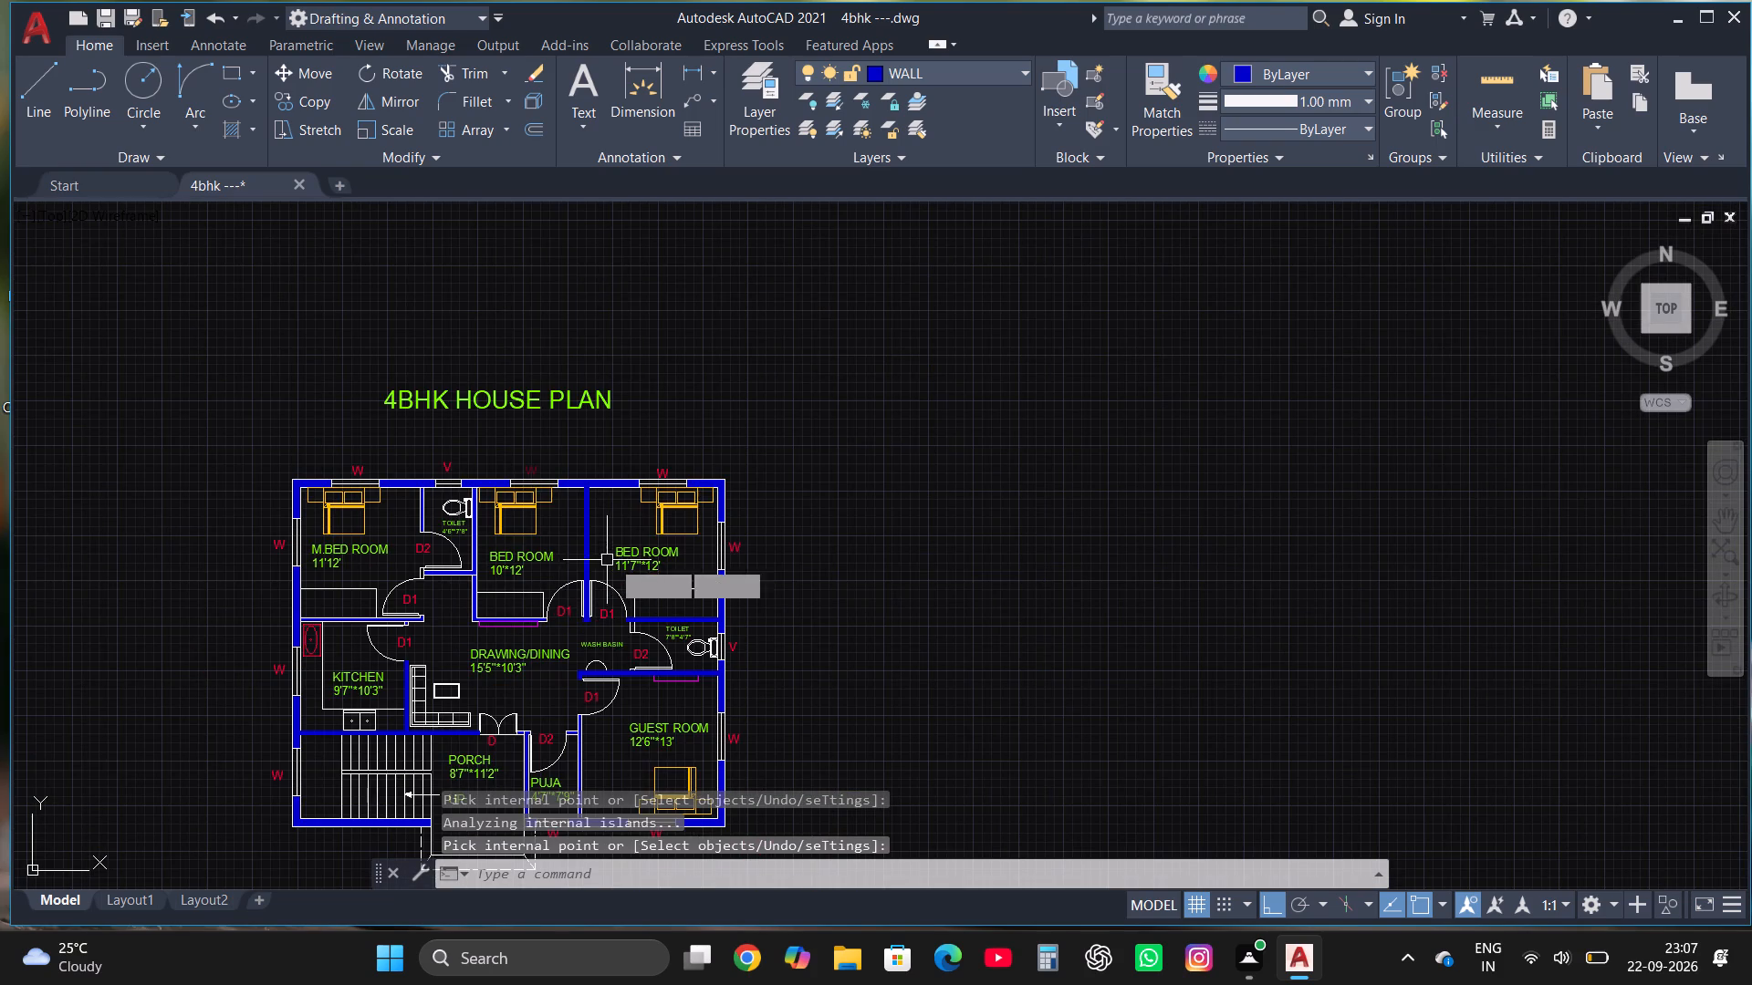
pyautogui.scroll(-1, 614, 563)
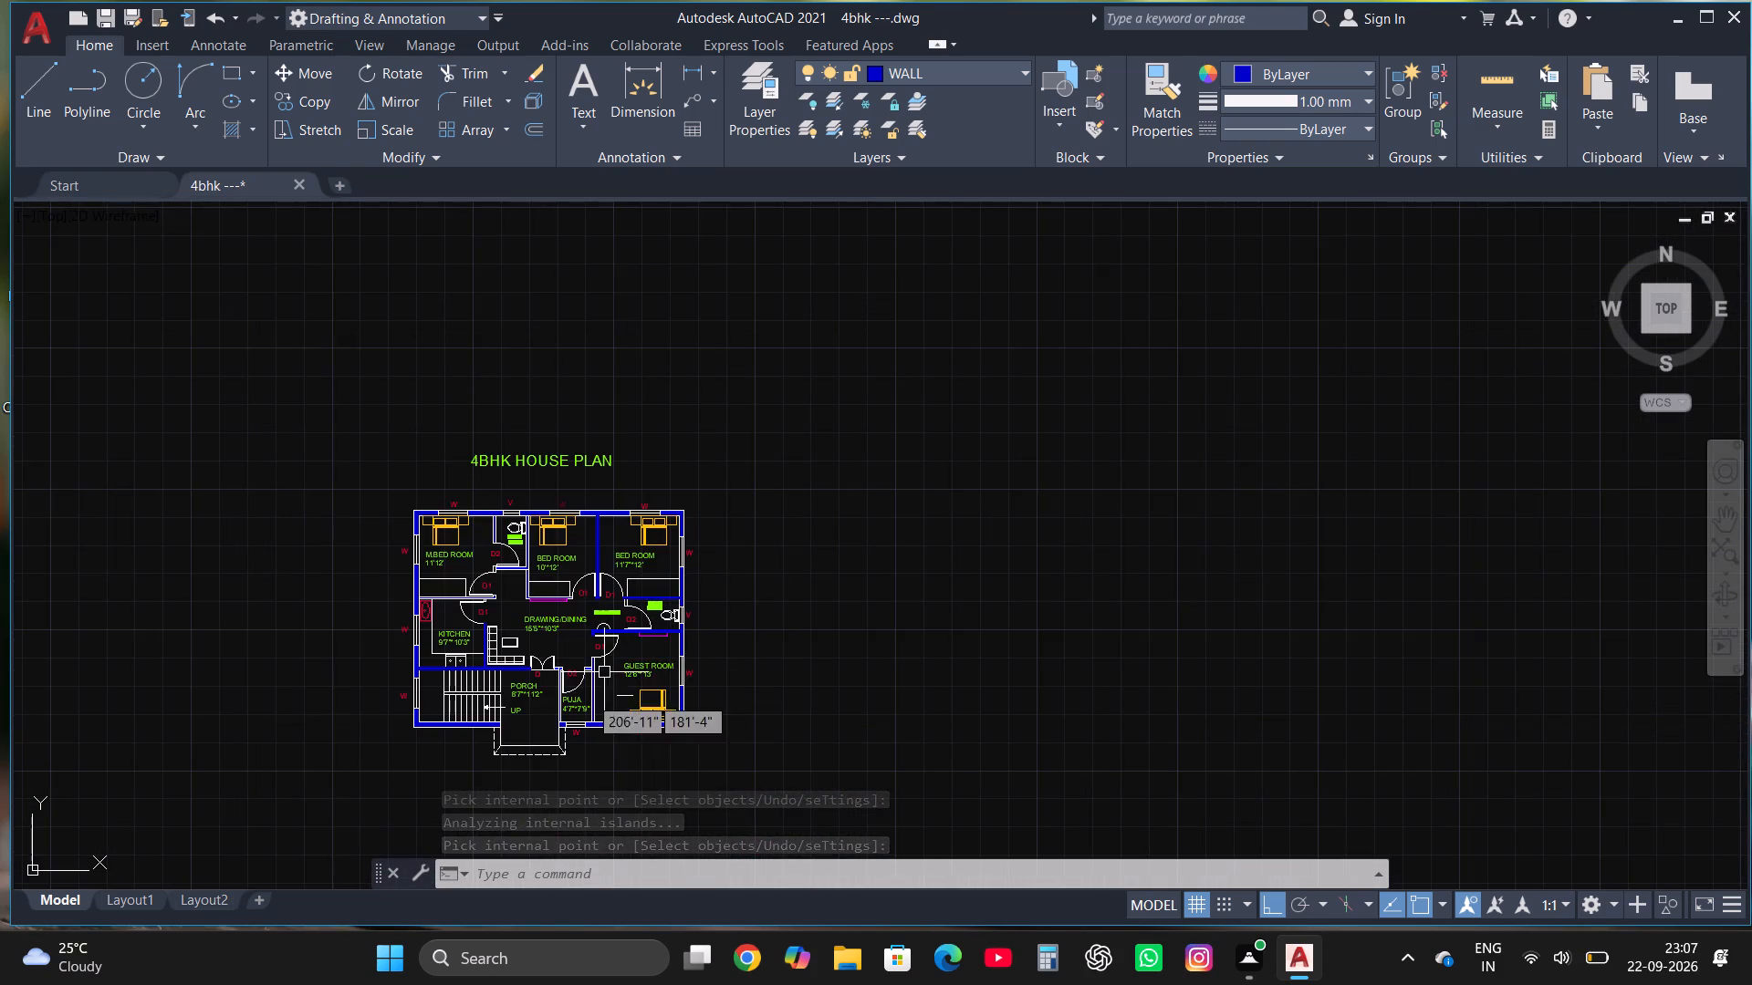
pyautogui.scroll(2, 529, 740)
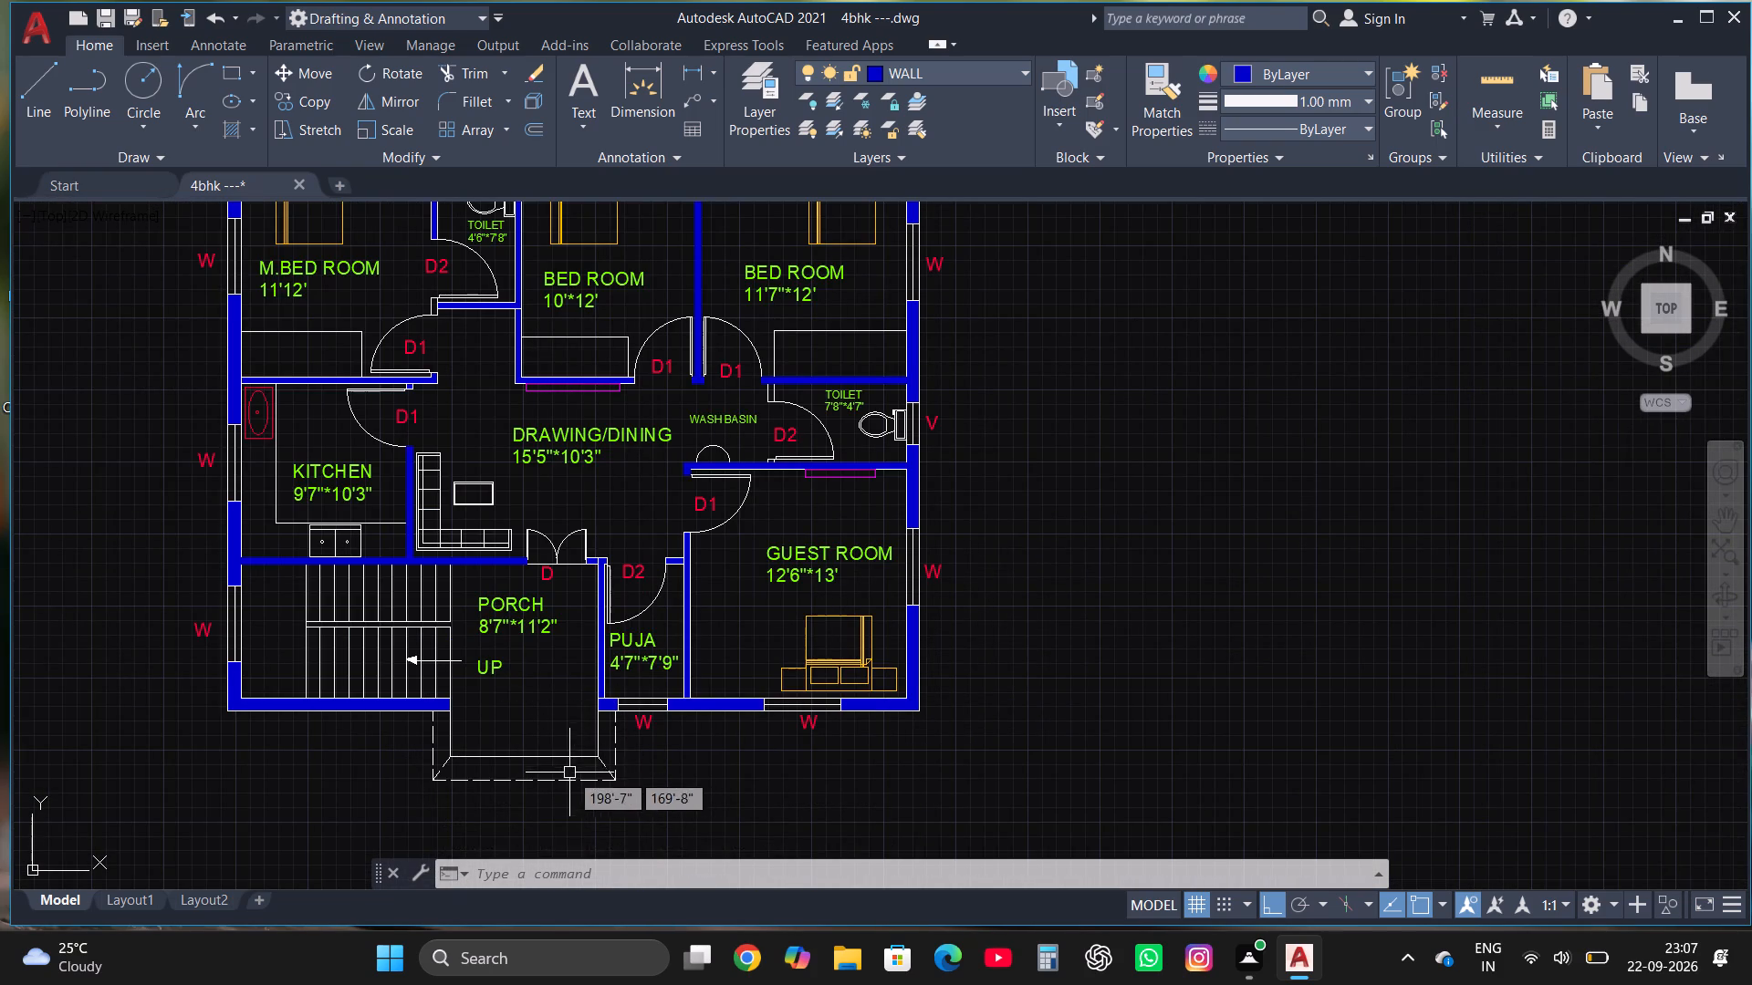
pyautogui.scroll(-1, 682, 733)
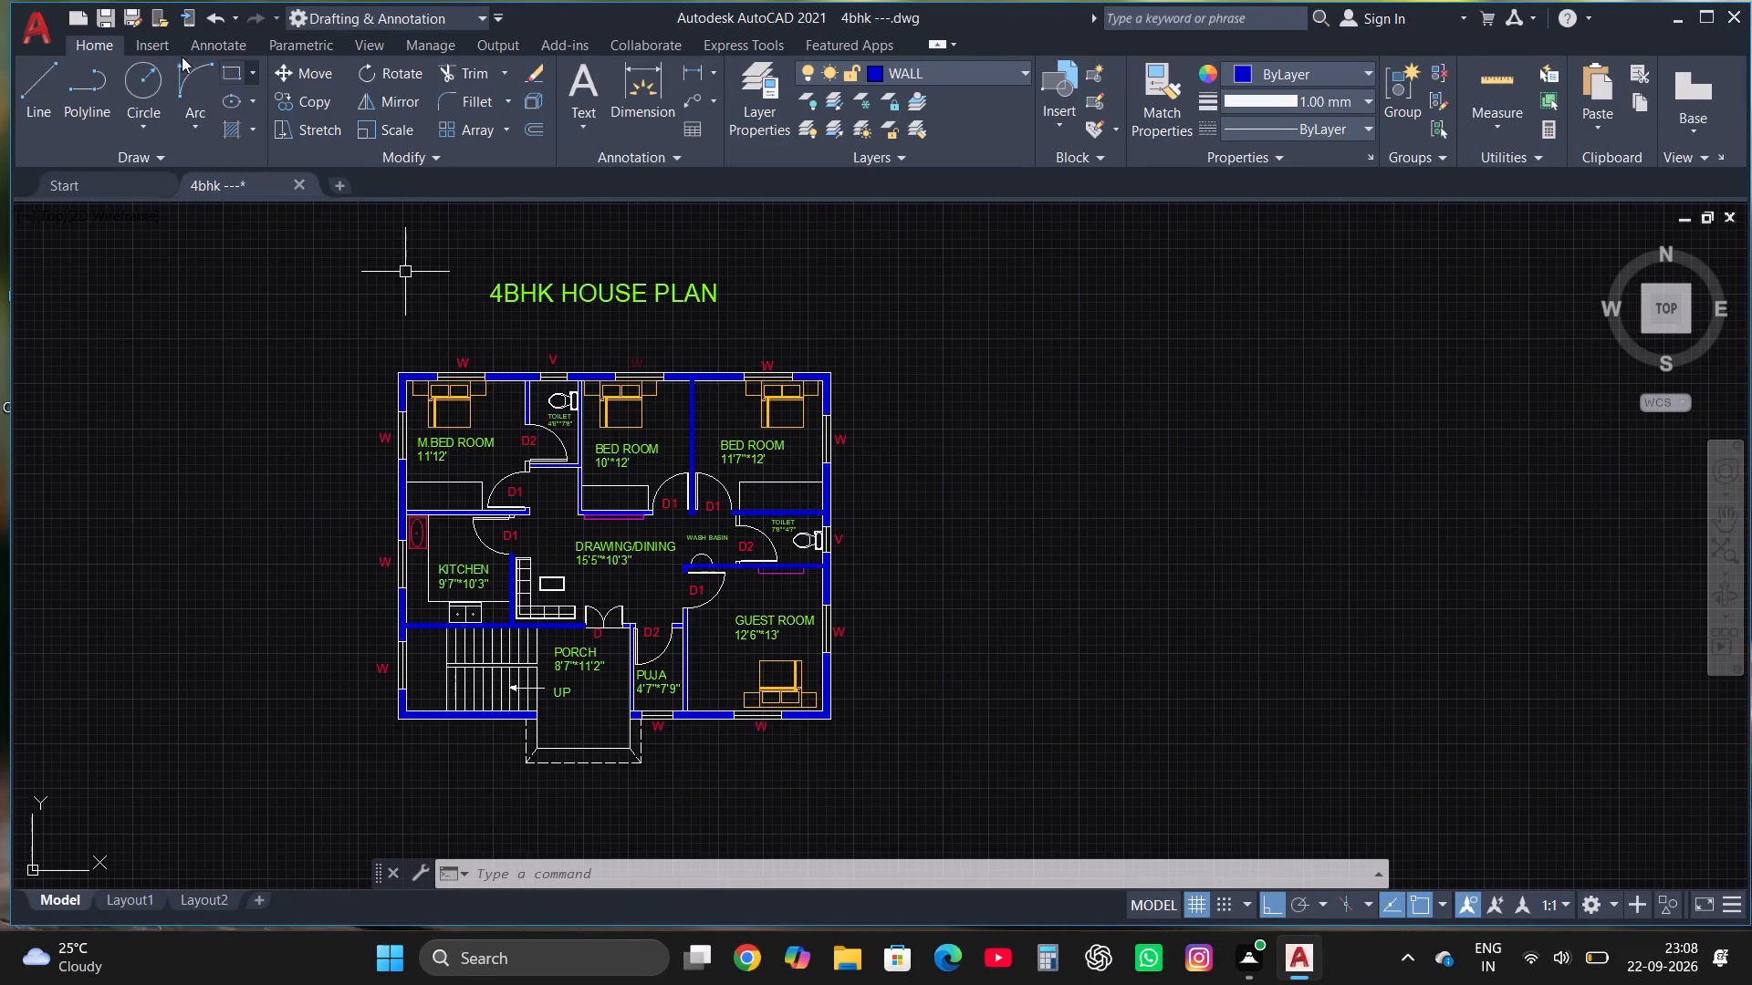
pyautogui.click(40, 36)
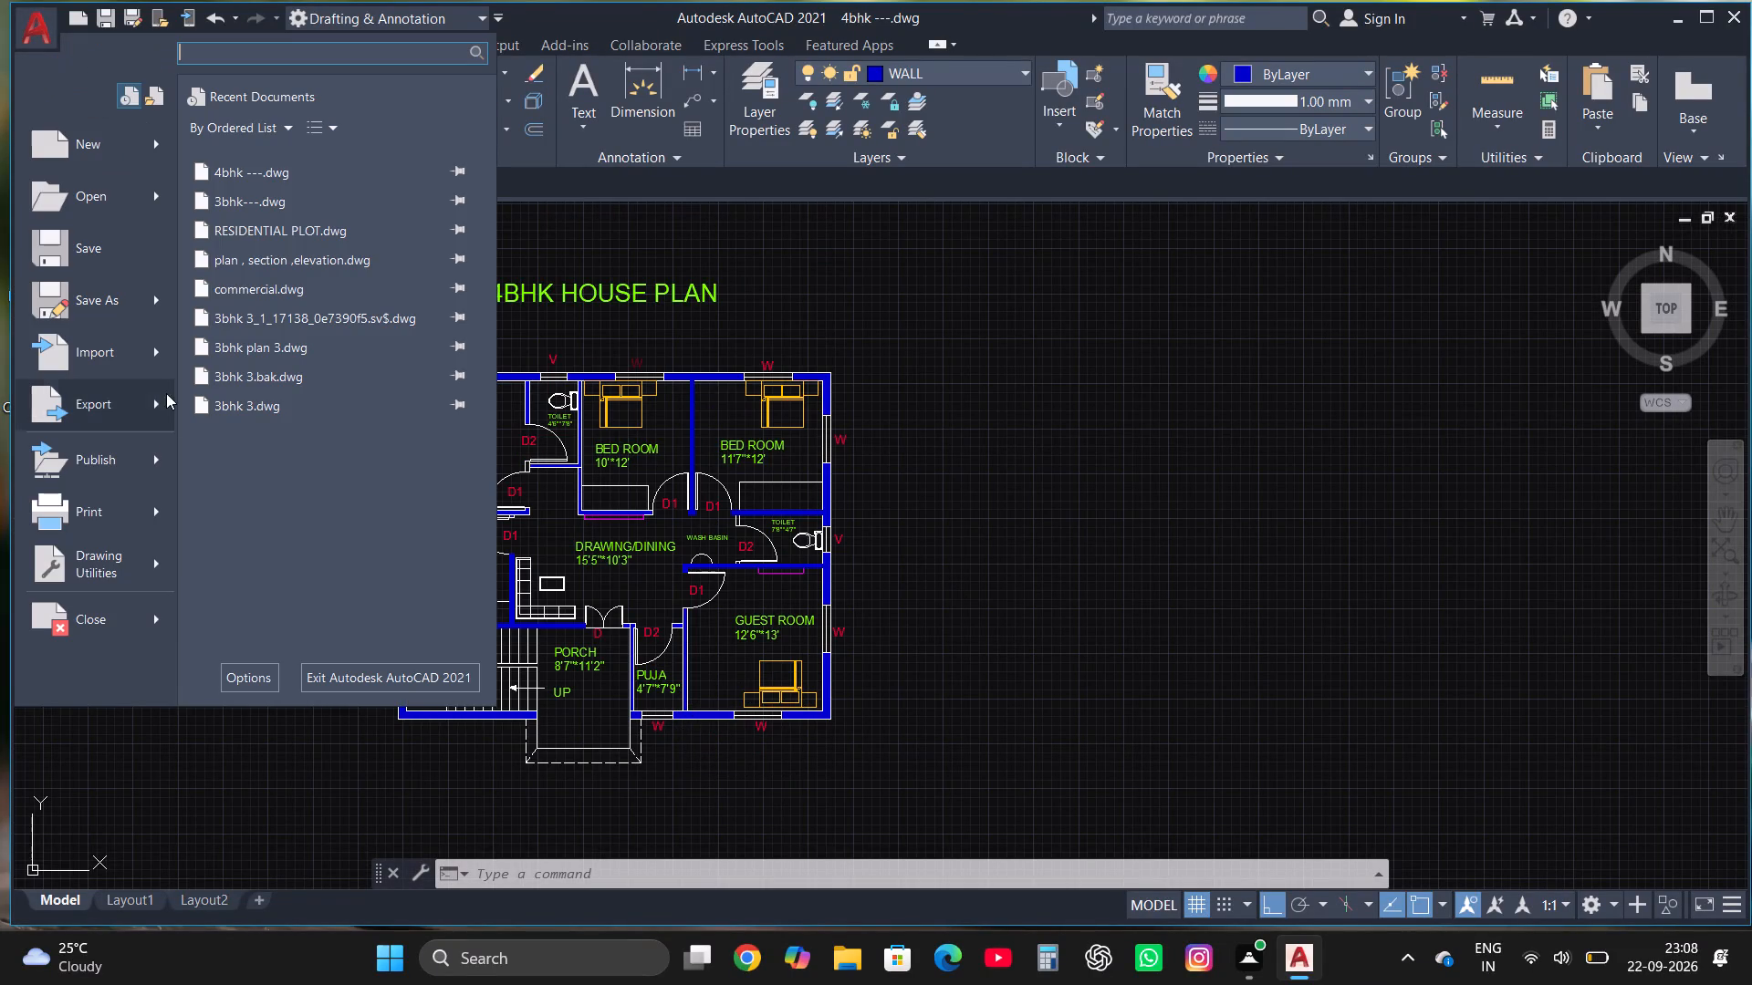
pyautogui.click(99, 261)
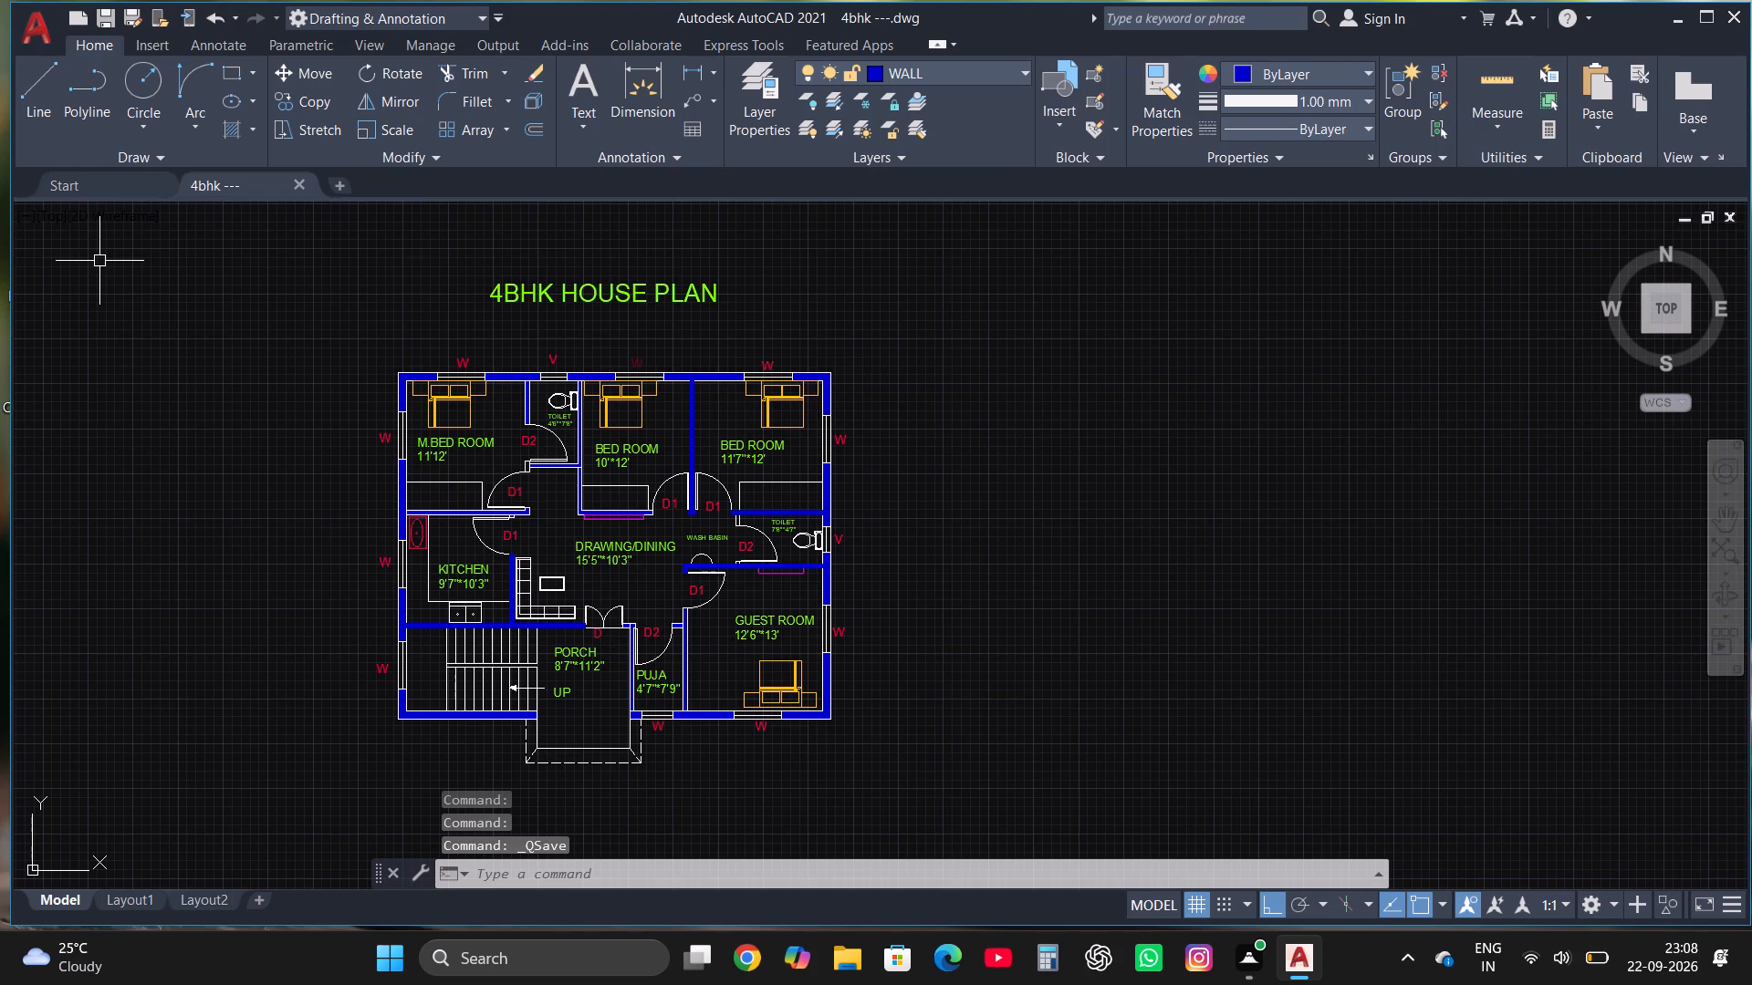
# Set up the plot from the previous plot's page setup with the AutoCAD PDF (General Documentation).pc3 plotter, and apply it to the layout.
pyautogui.click(42, 32)
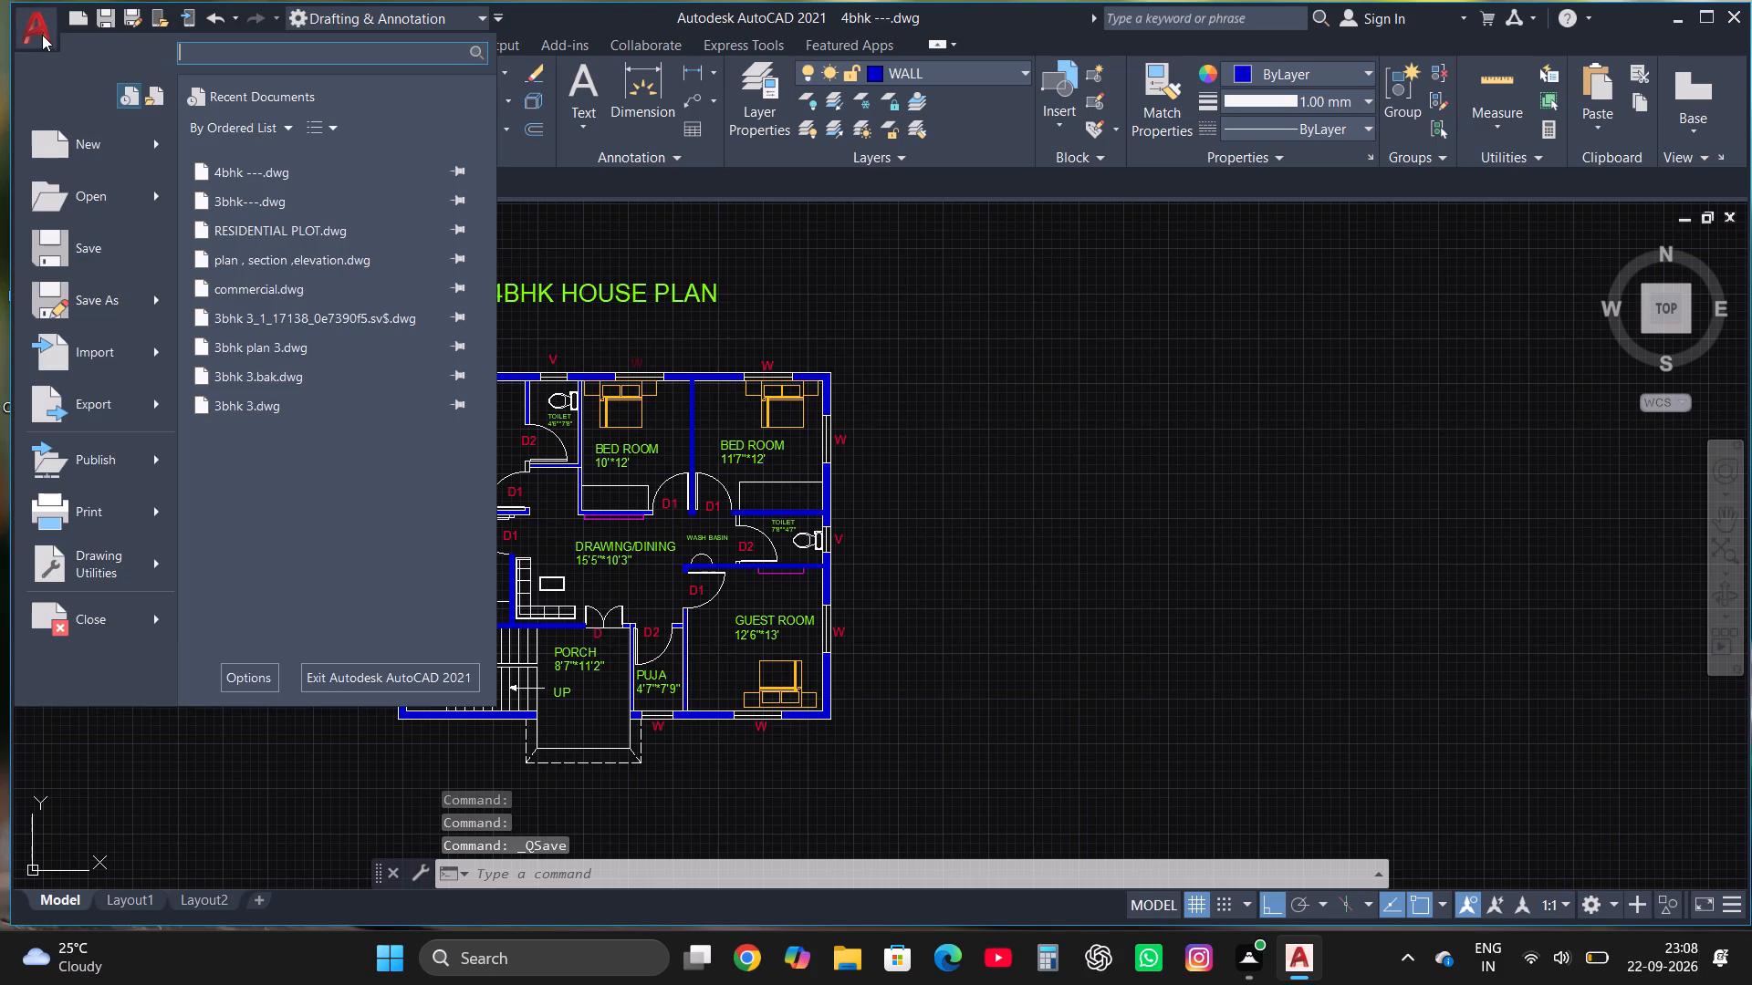
pyautogui.click(102, 509)
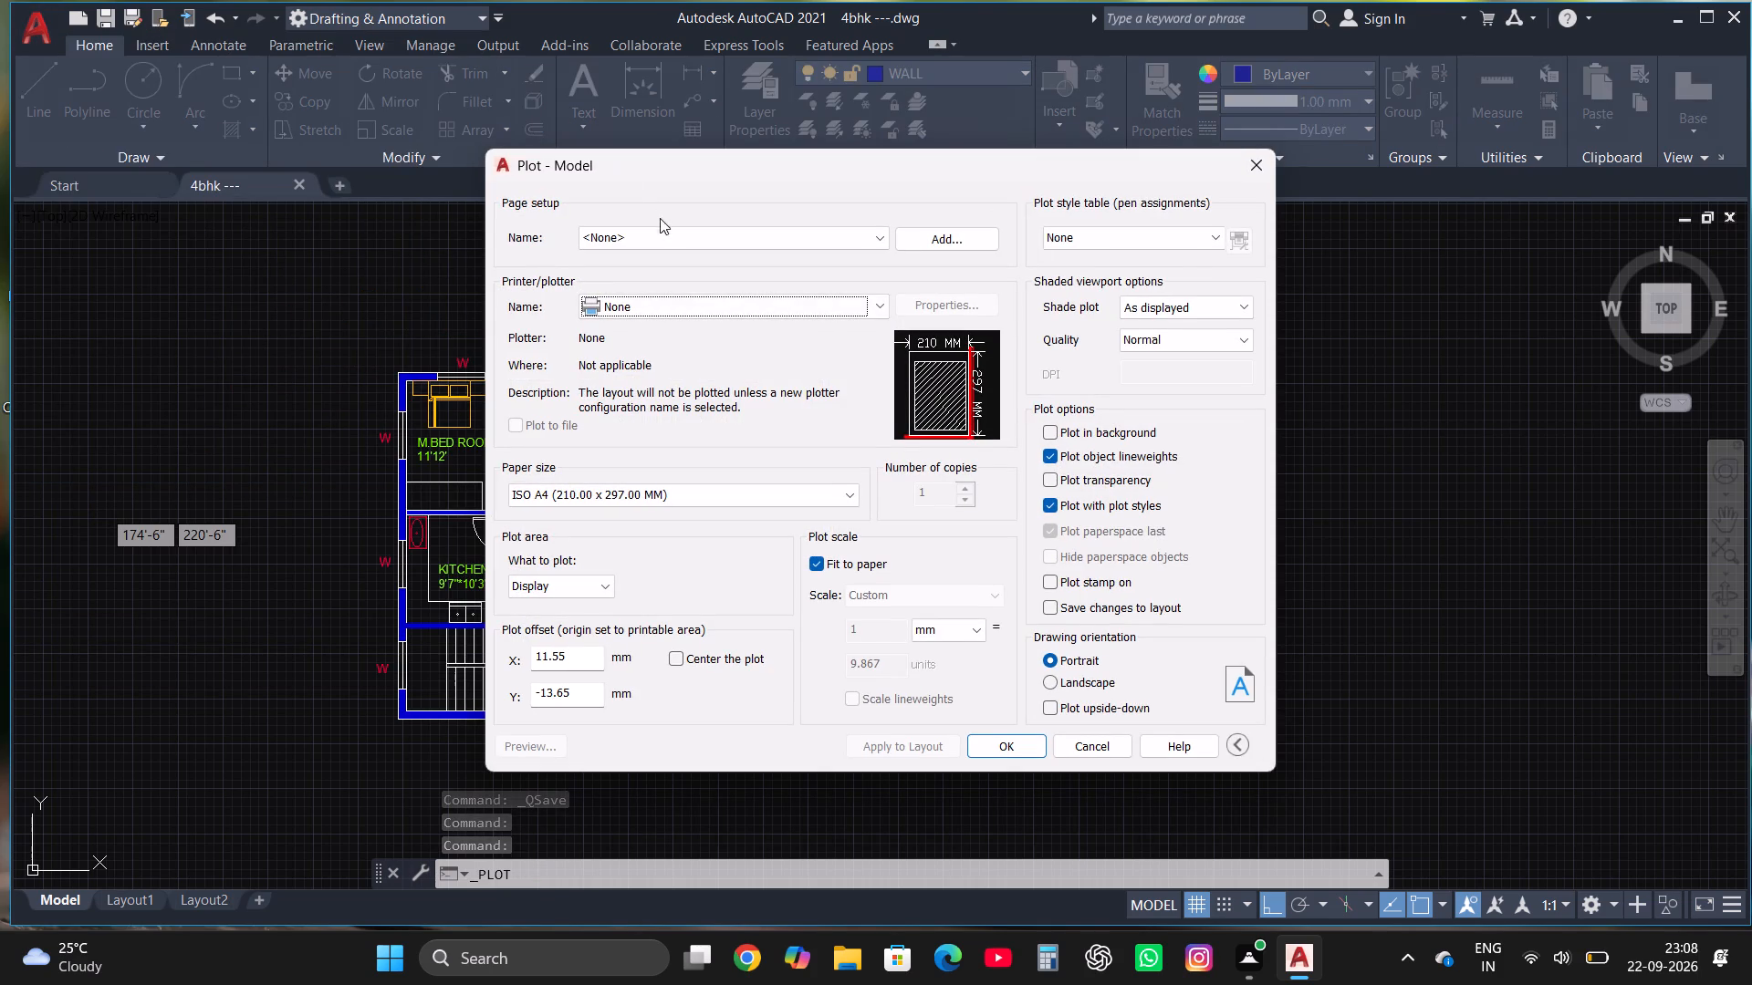
pyautogui.click(667, 241)
pyautogui.click(676, 267)
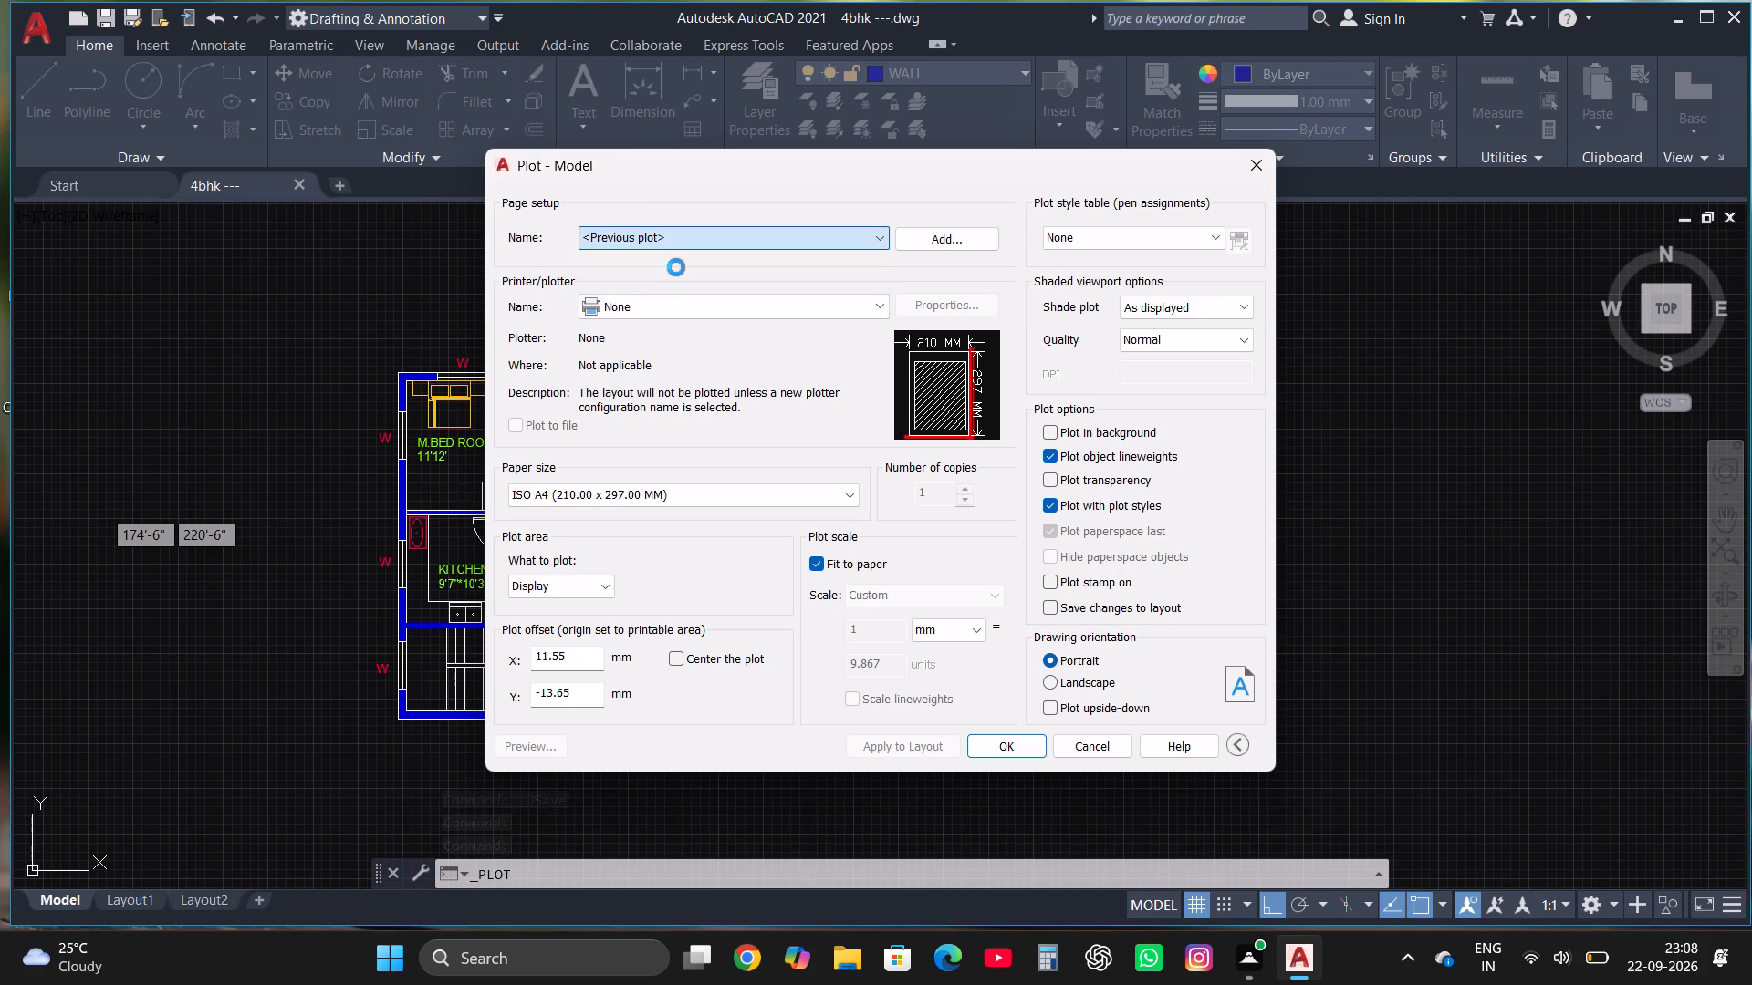
pyautogui.click(680, 306)
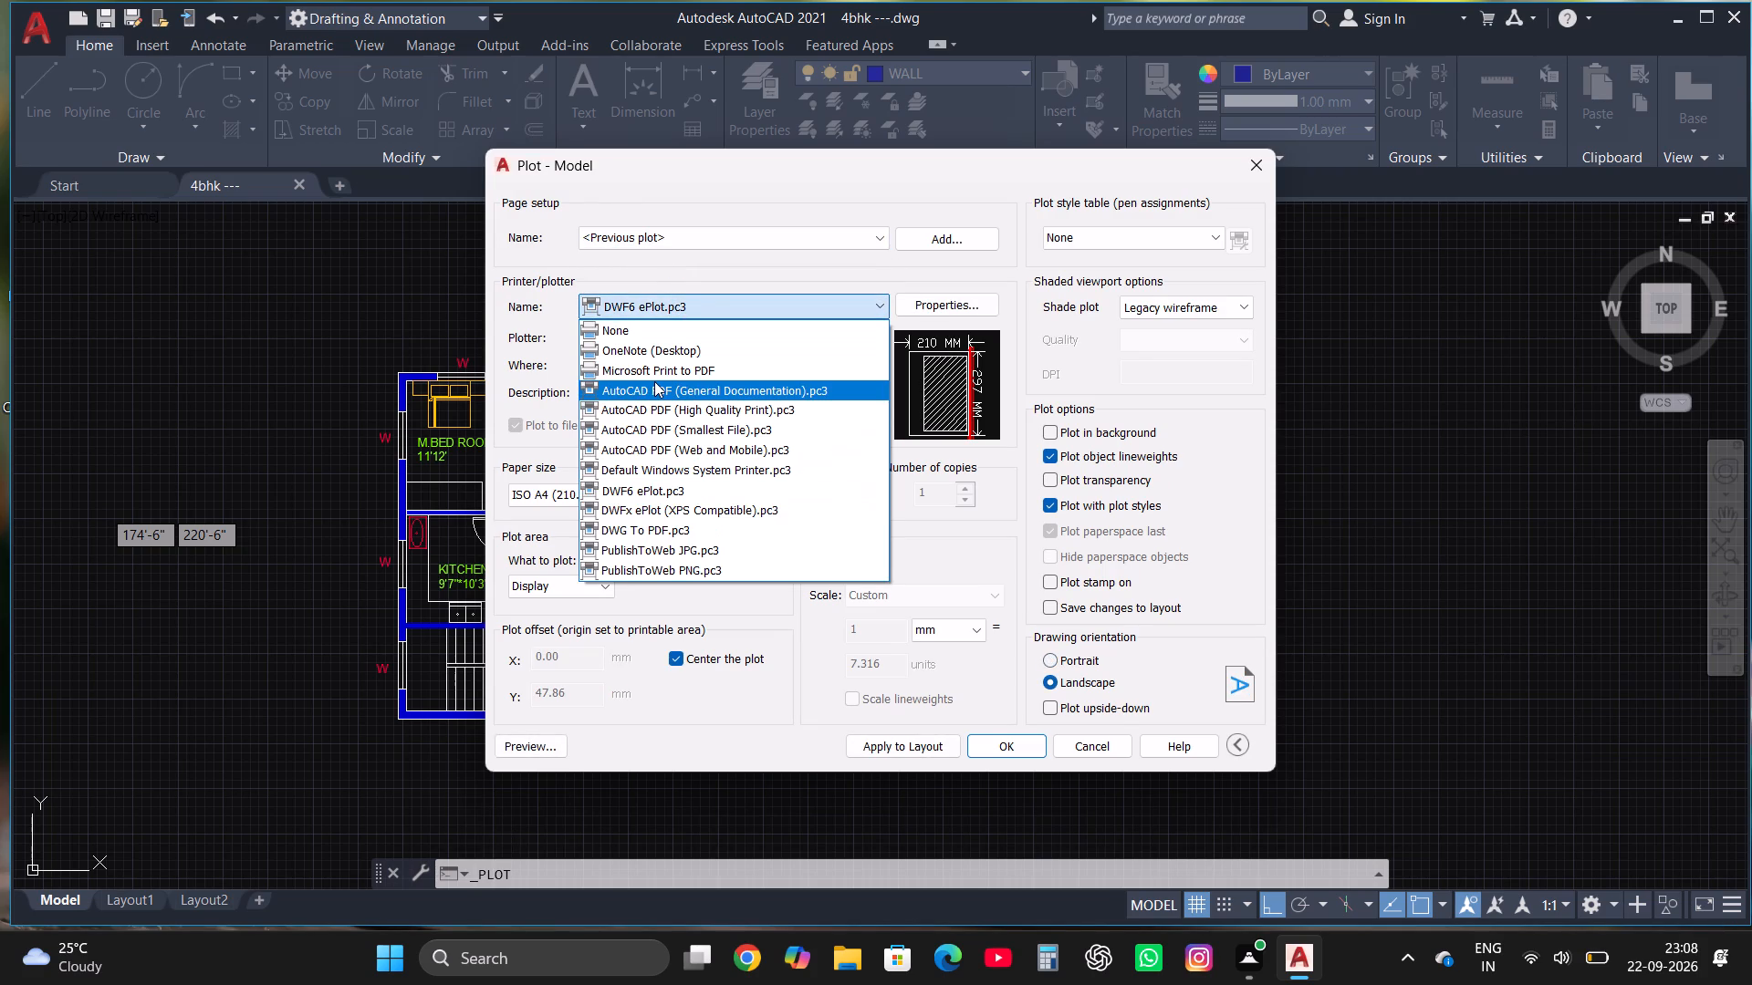
pyautogui.click(655, 381)
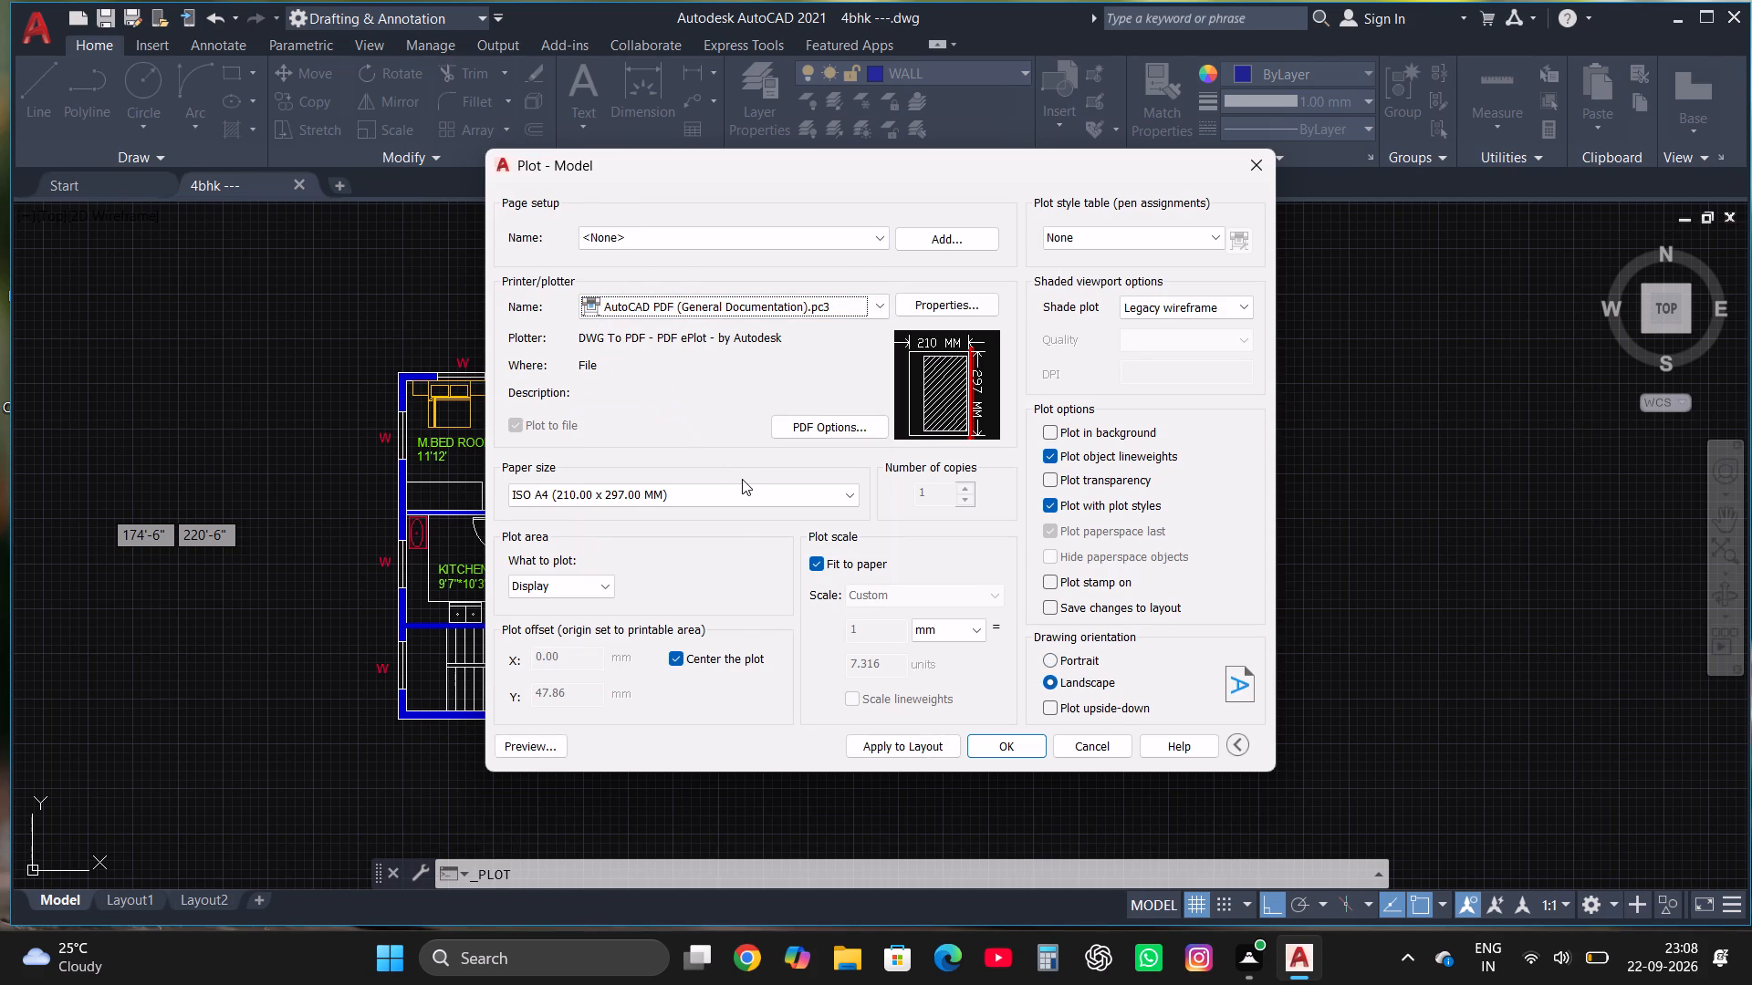
pyautogui.click(916, 744)
# Plot the floor plan to 4bhk ----Model.pdf in the Downloads folder and close the PDF that opens.
pyautogui.click(1025, 745)
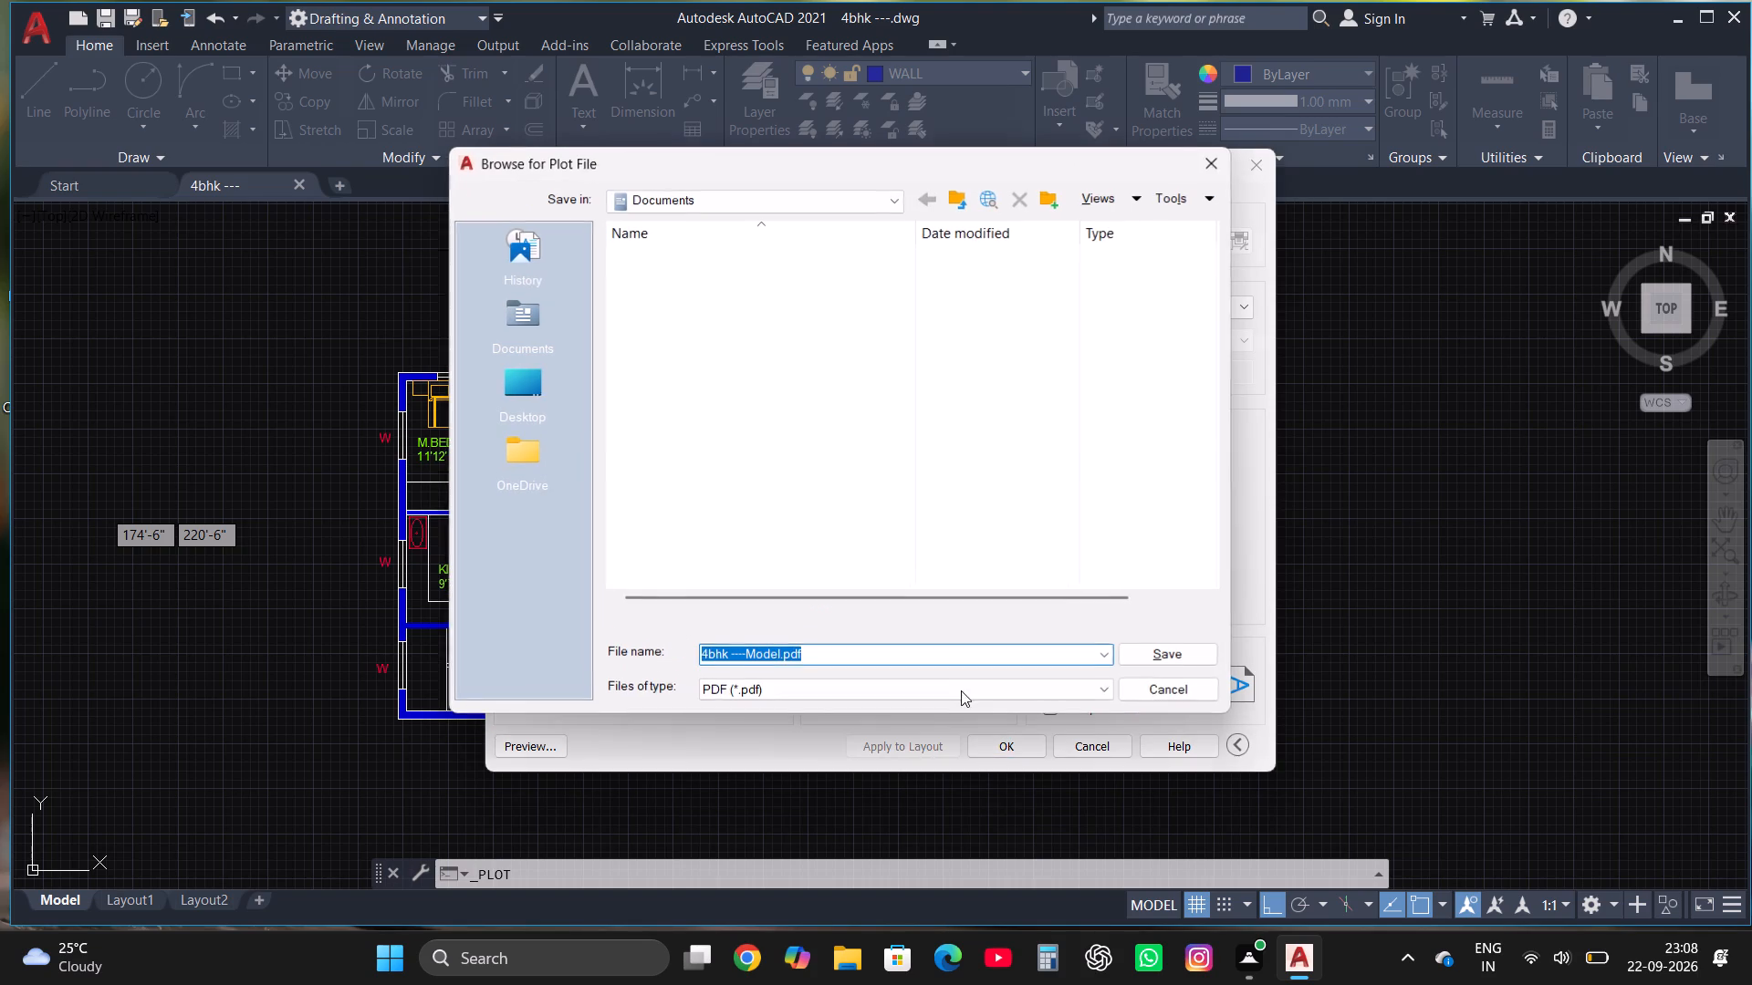
pyautogui.click(782, 203)
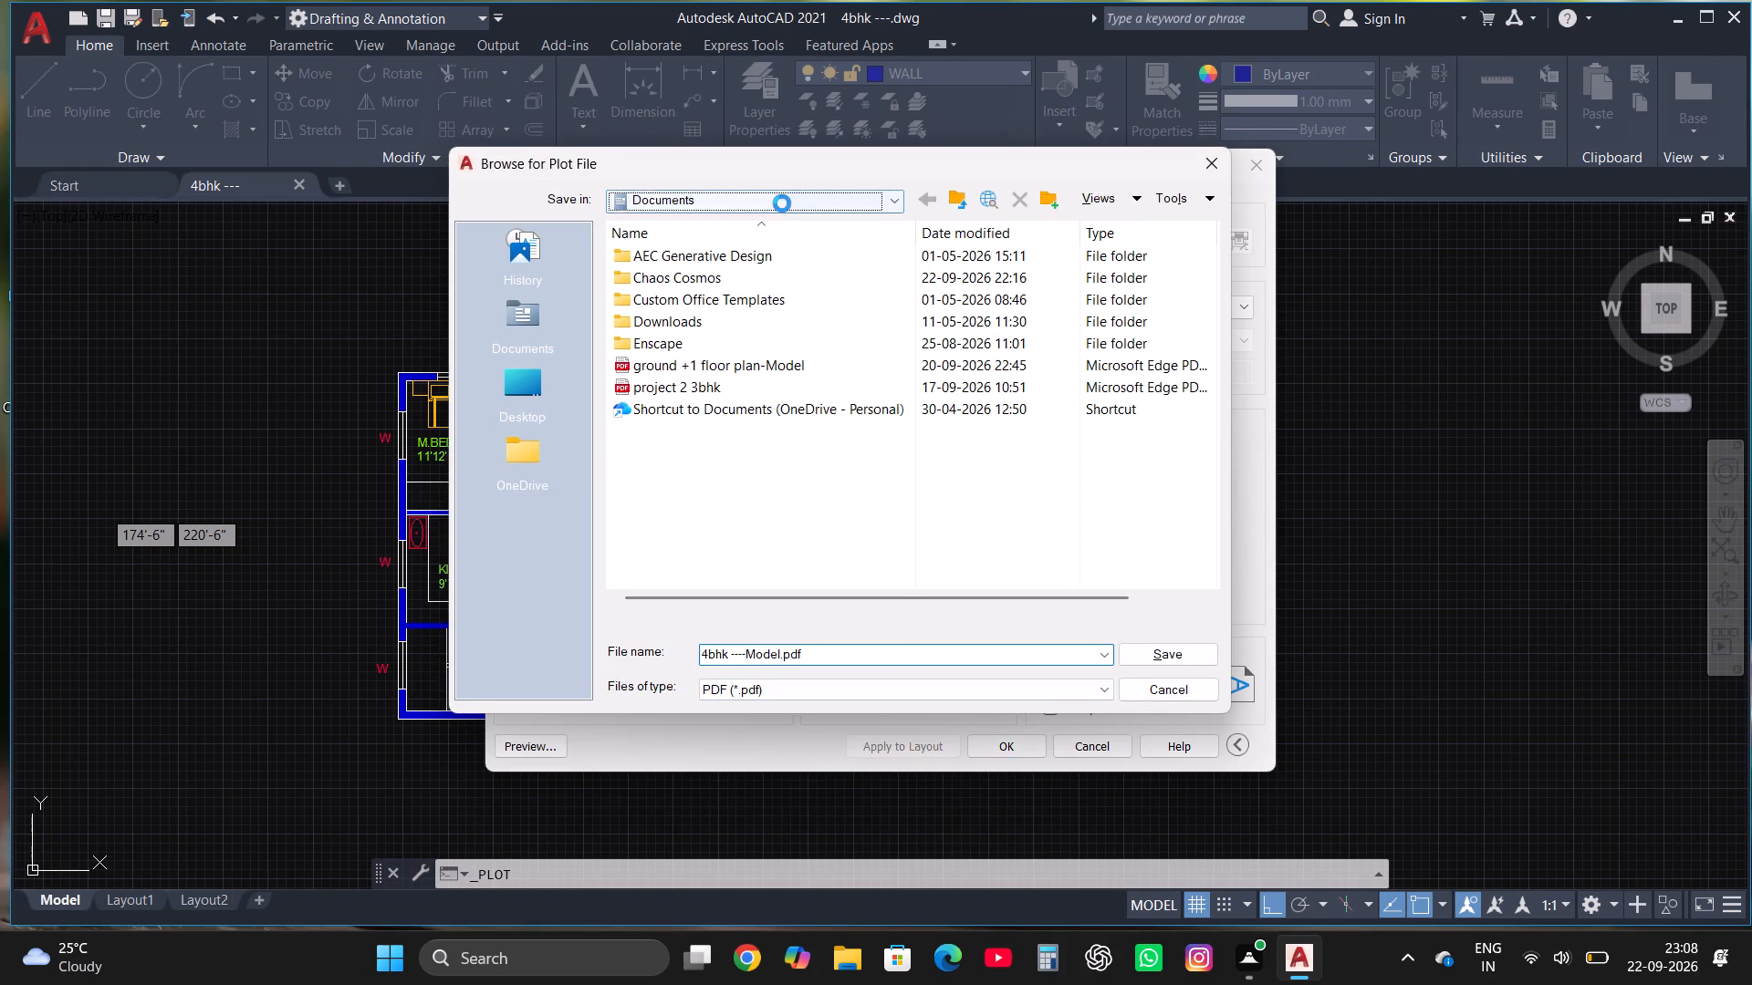
pyautogui.click(689, 451)
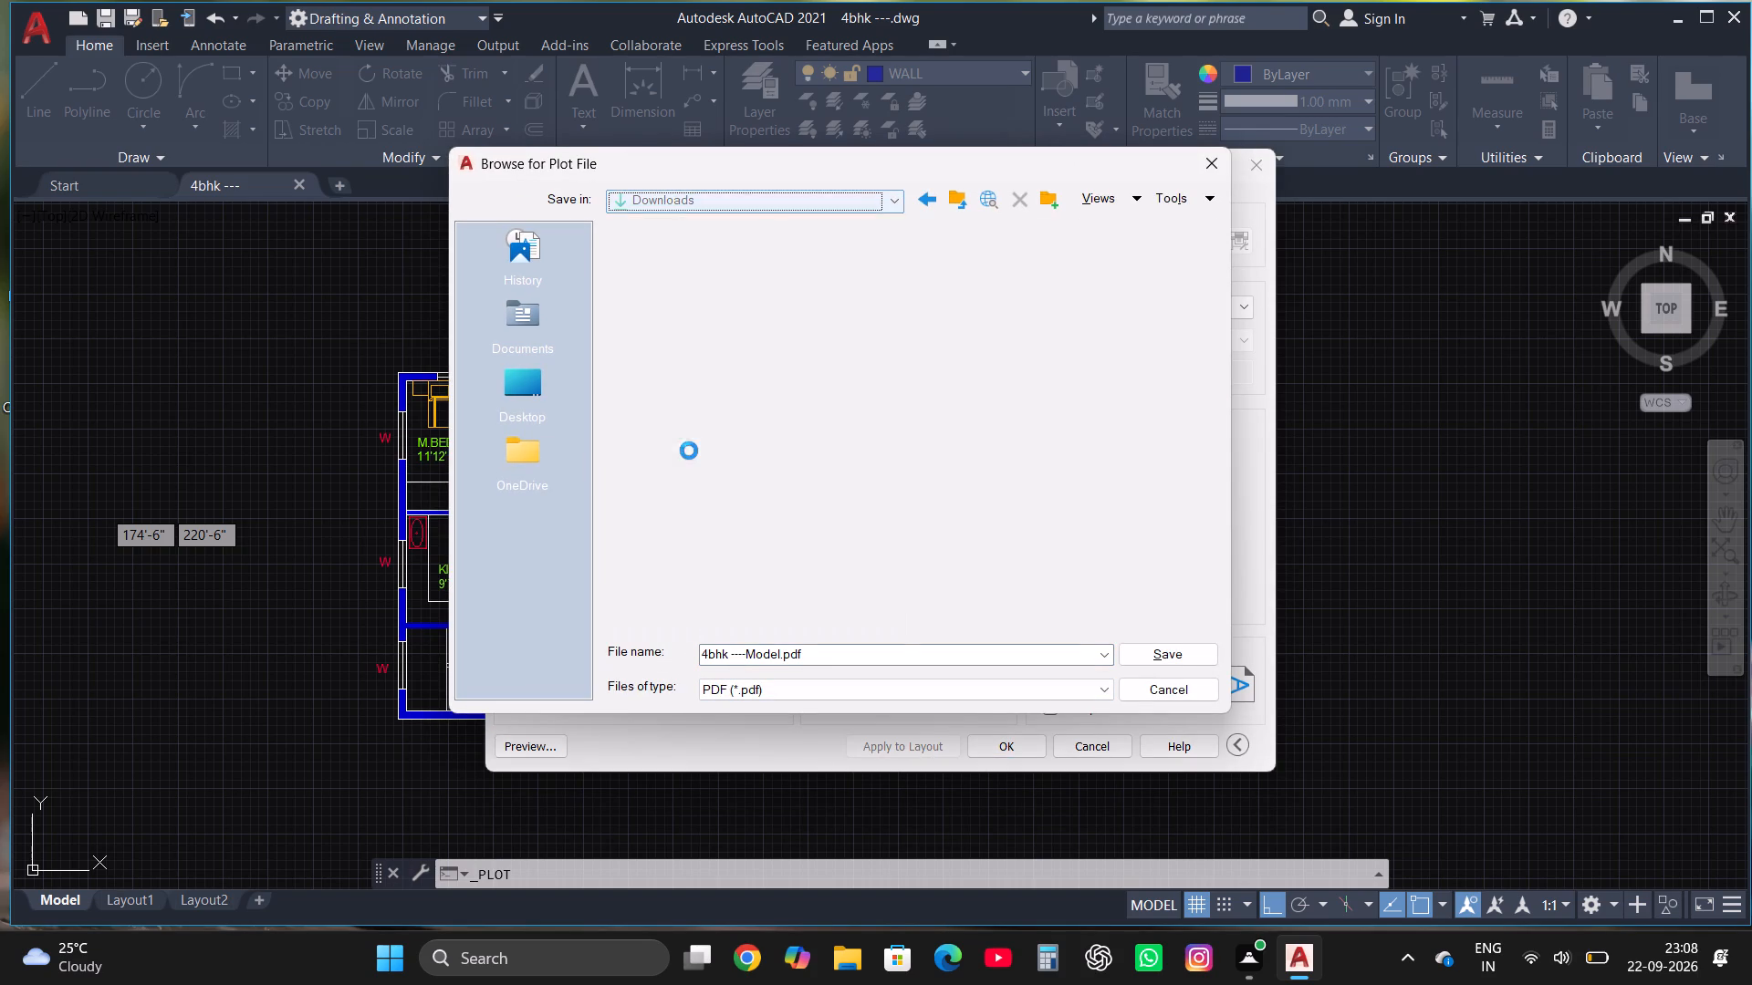
pyautogui.click(1155, 649)
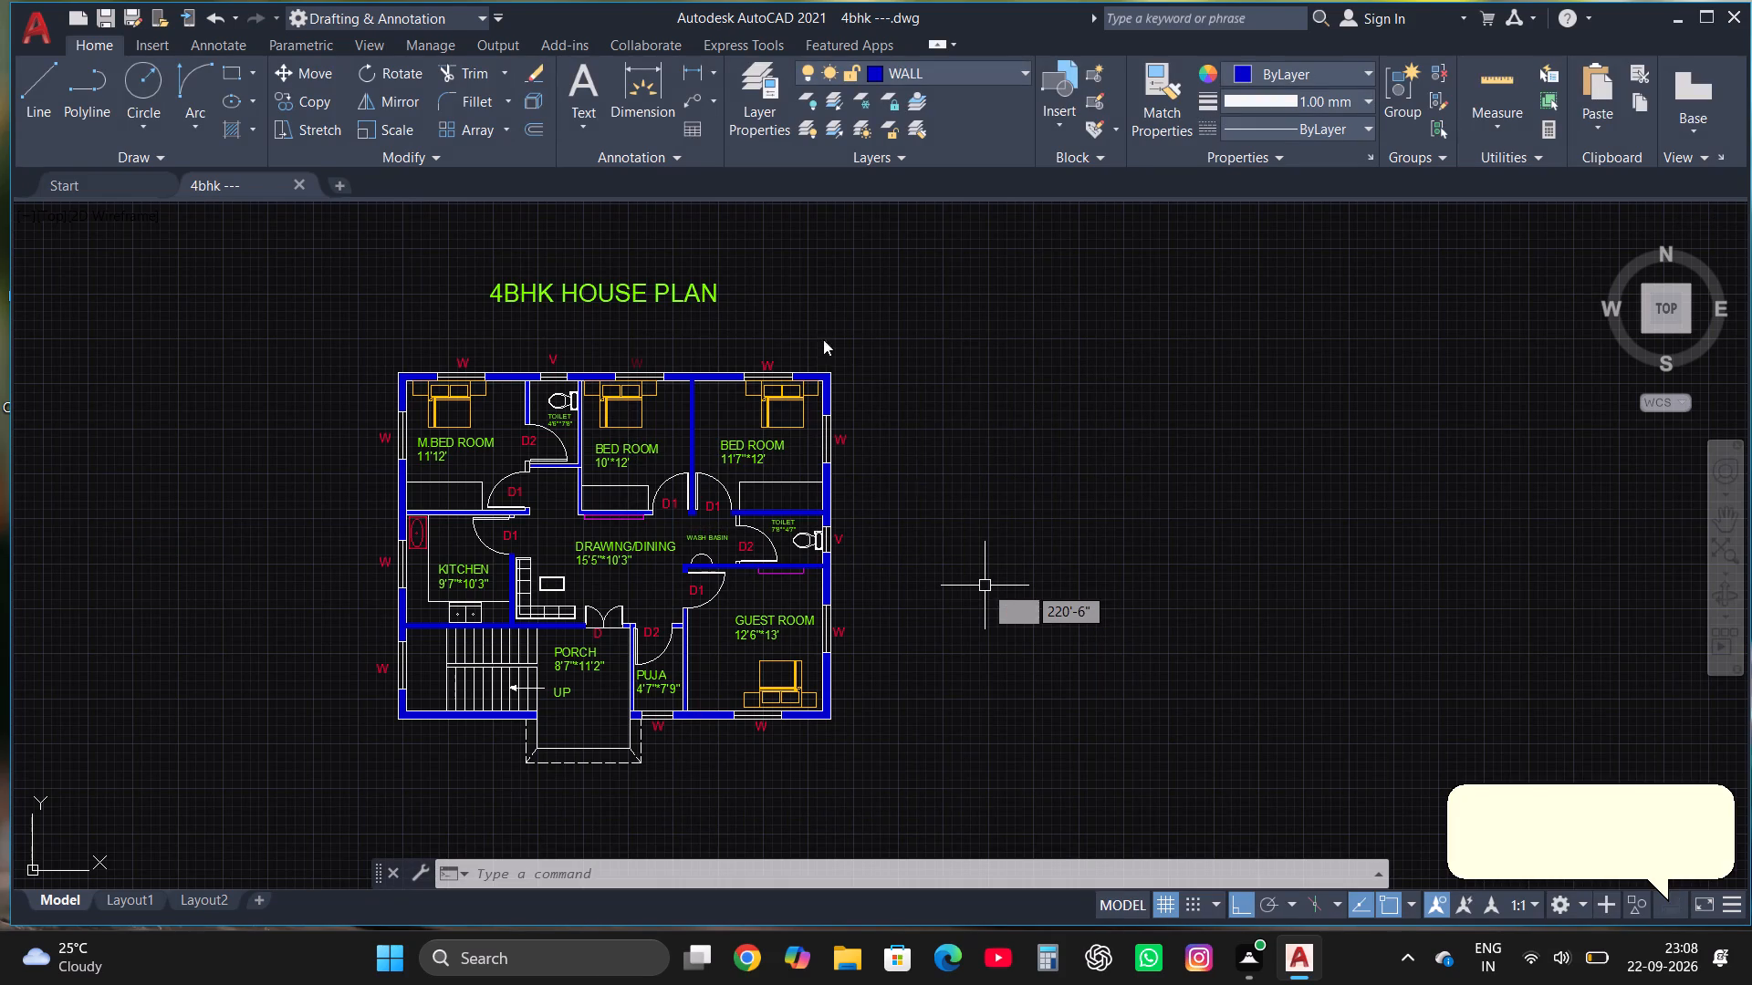
pyautogui.click(1743, 17)
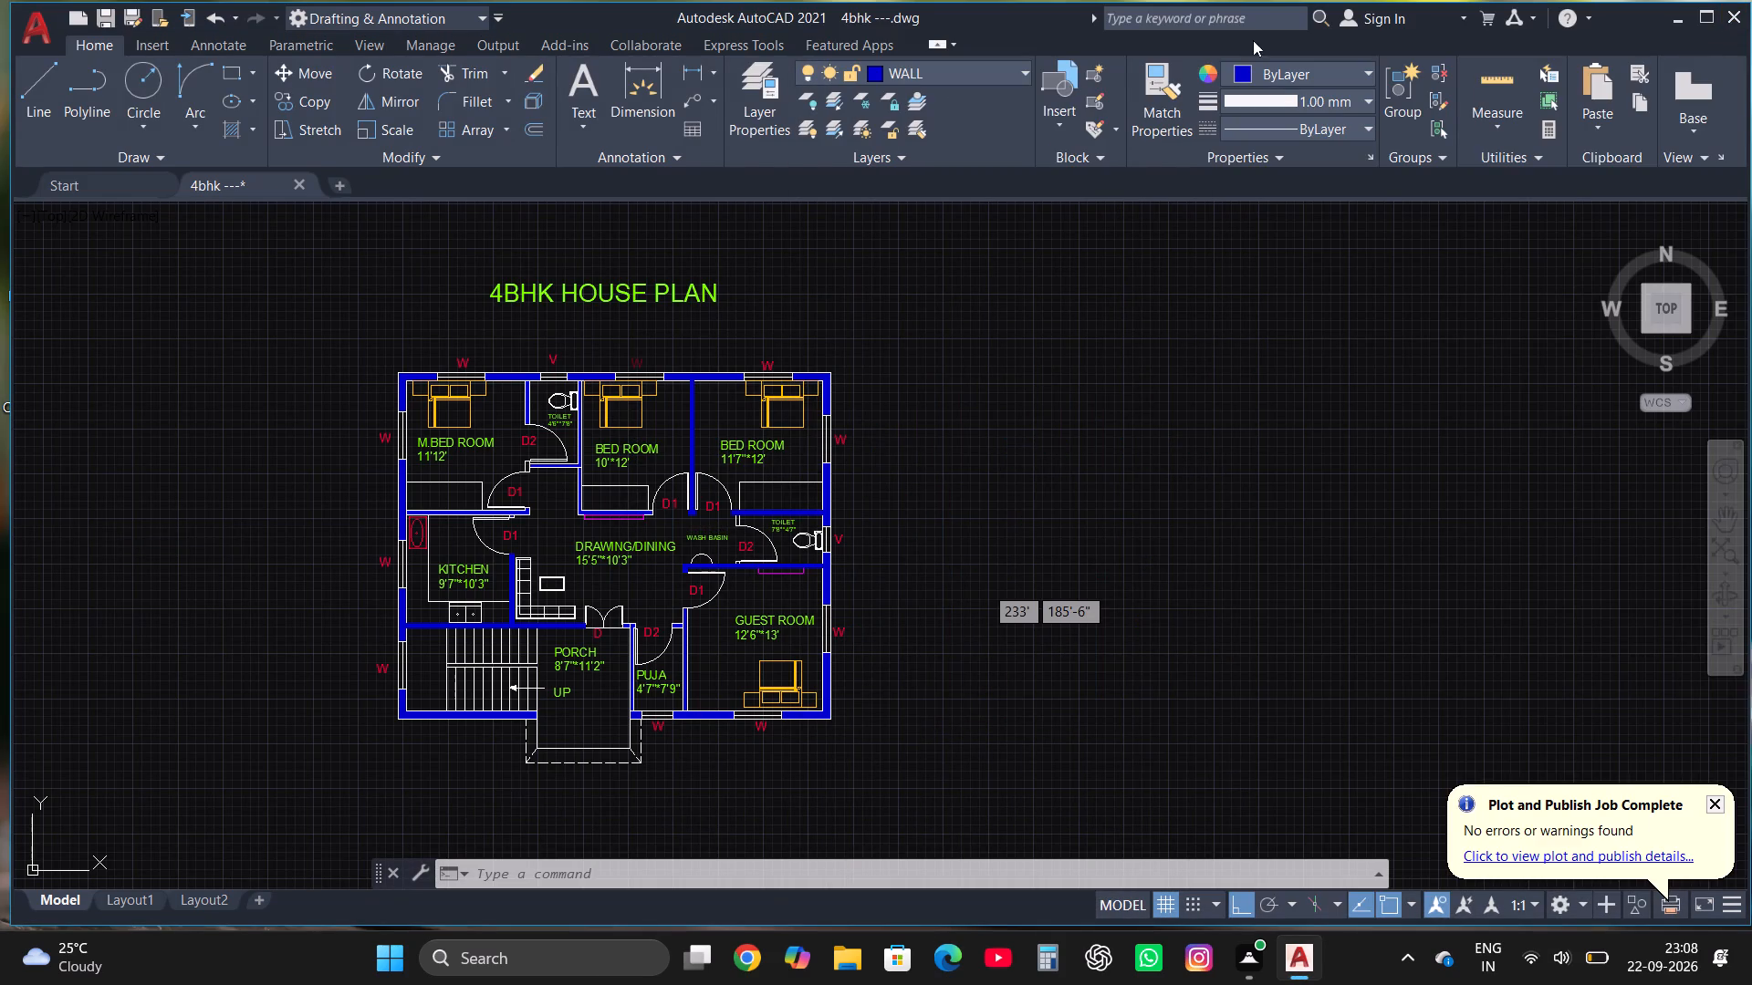
# Export the drawing in DWF format as 4bhk ---.dwf in the Downloads folder.
pyautogui.click(40, 24)
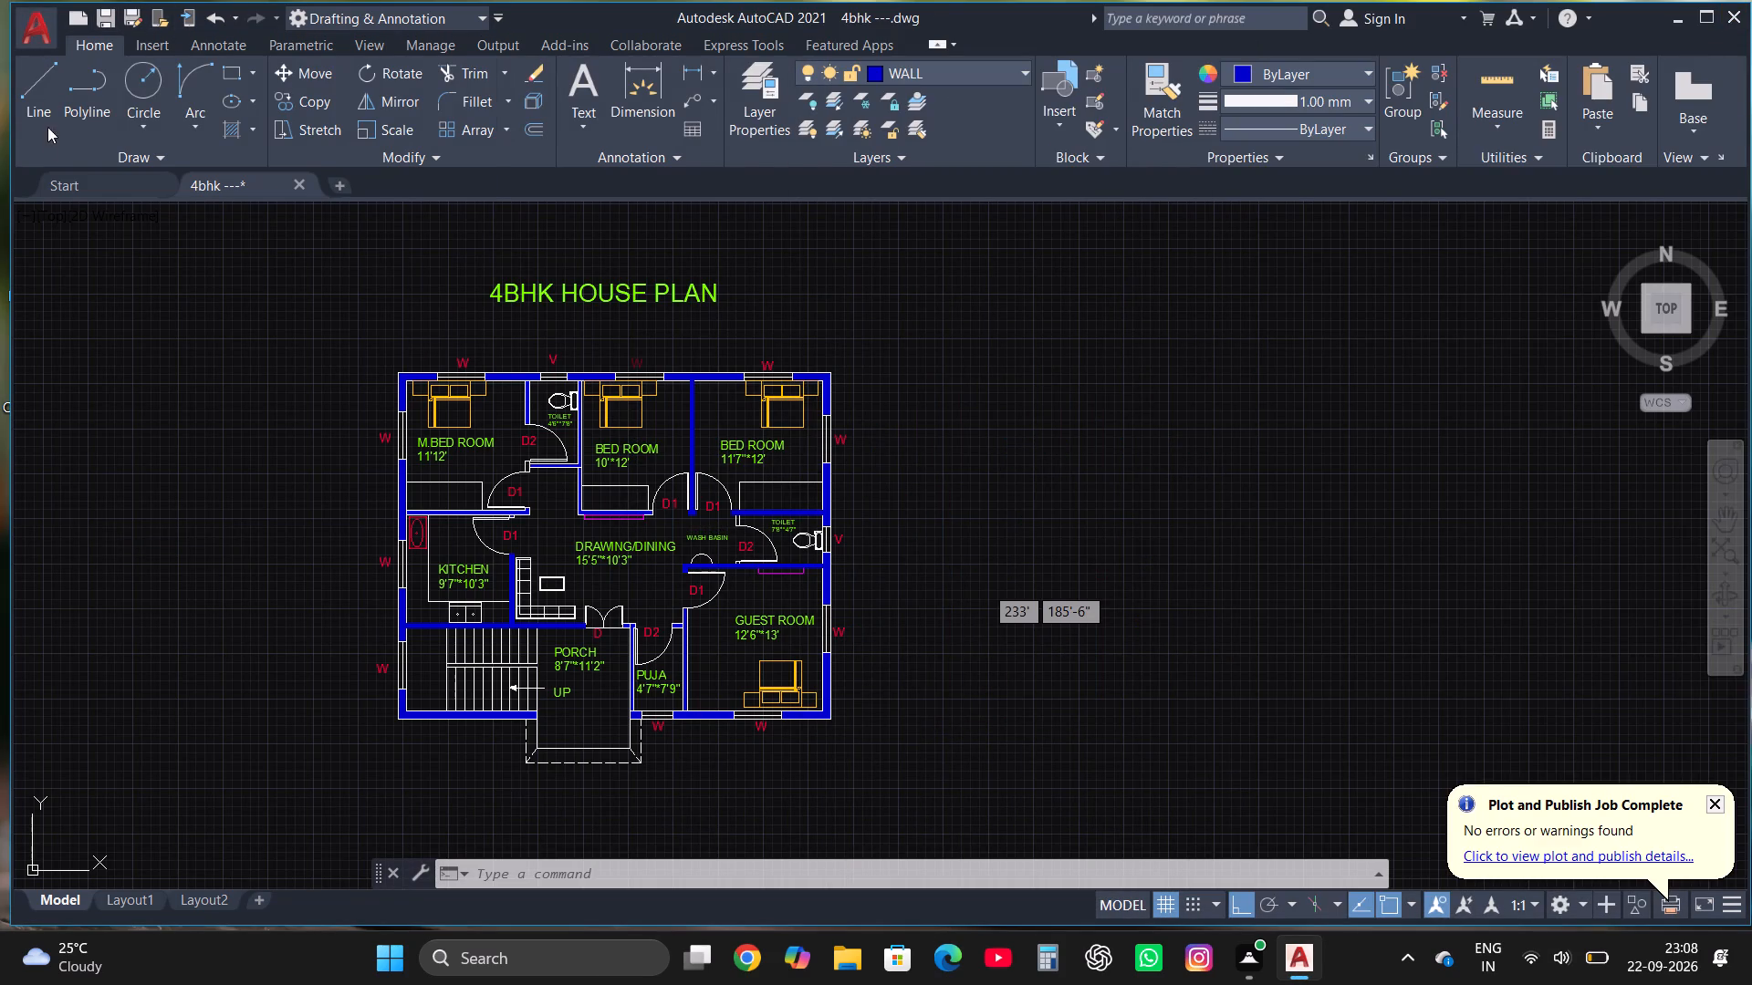
pyautogui.click(102, 399)
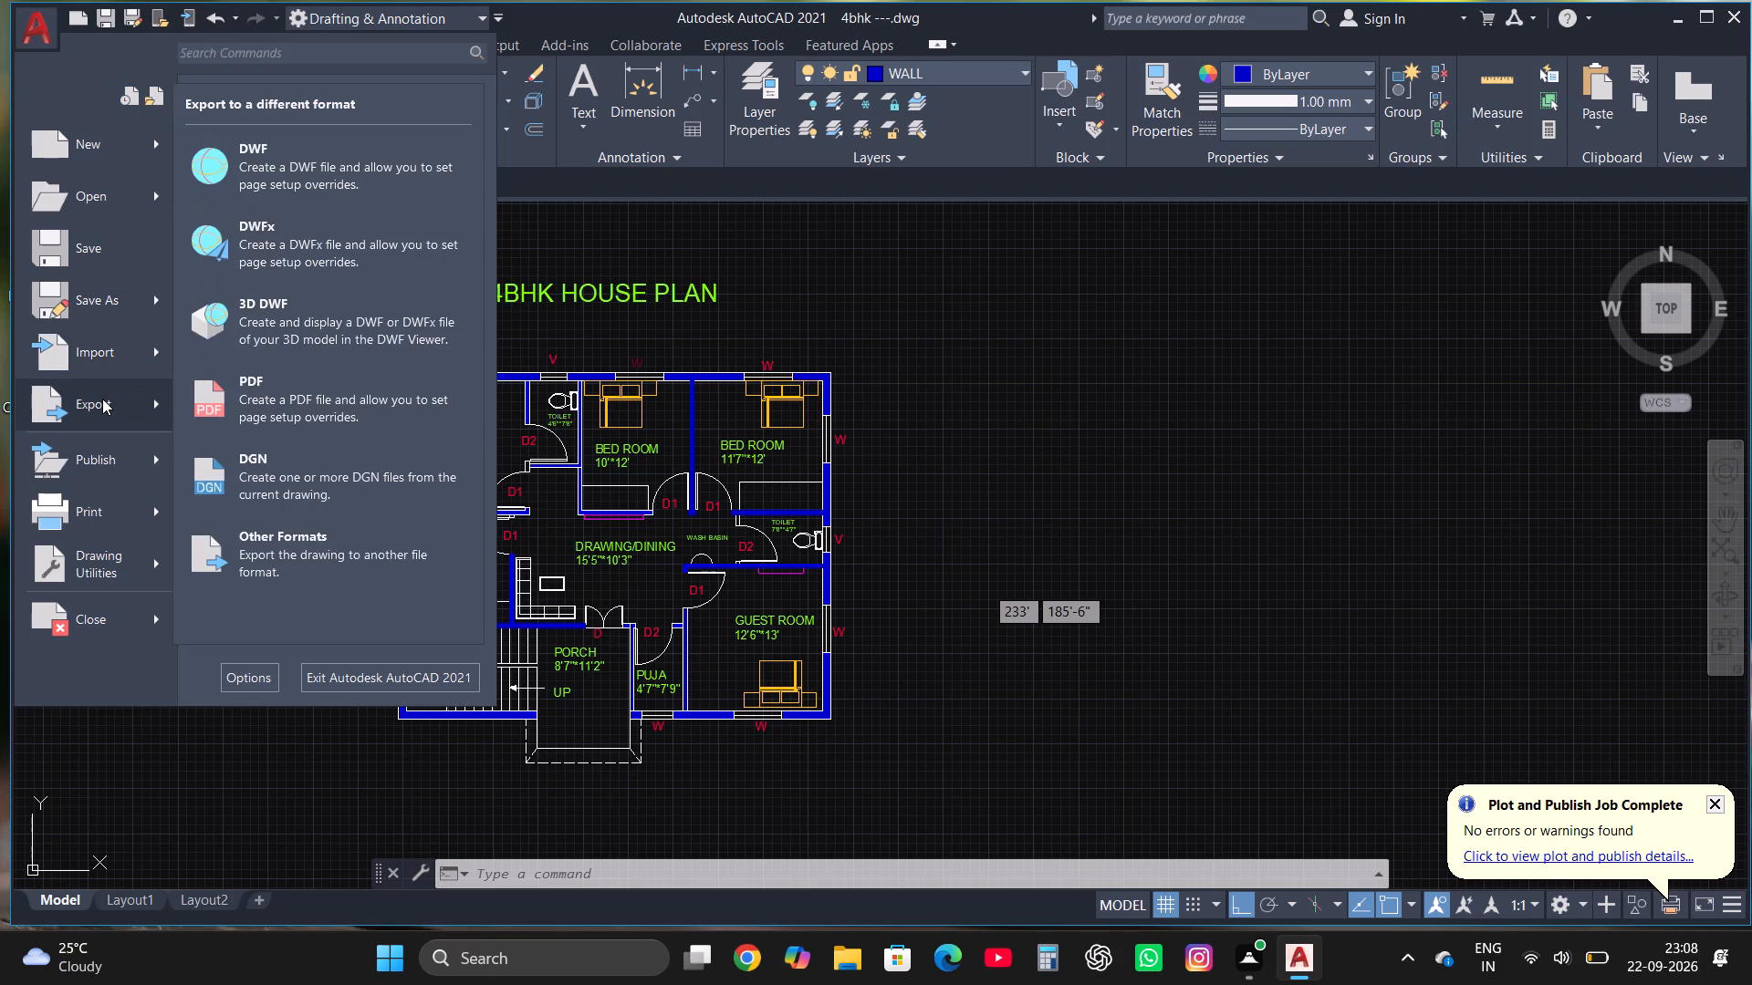
pyautogui.click(291, 161)
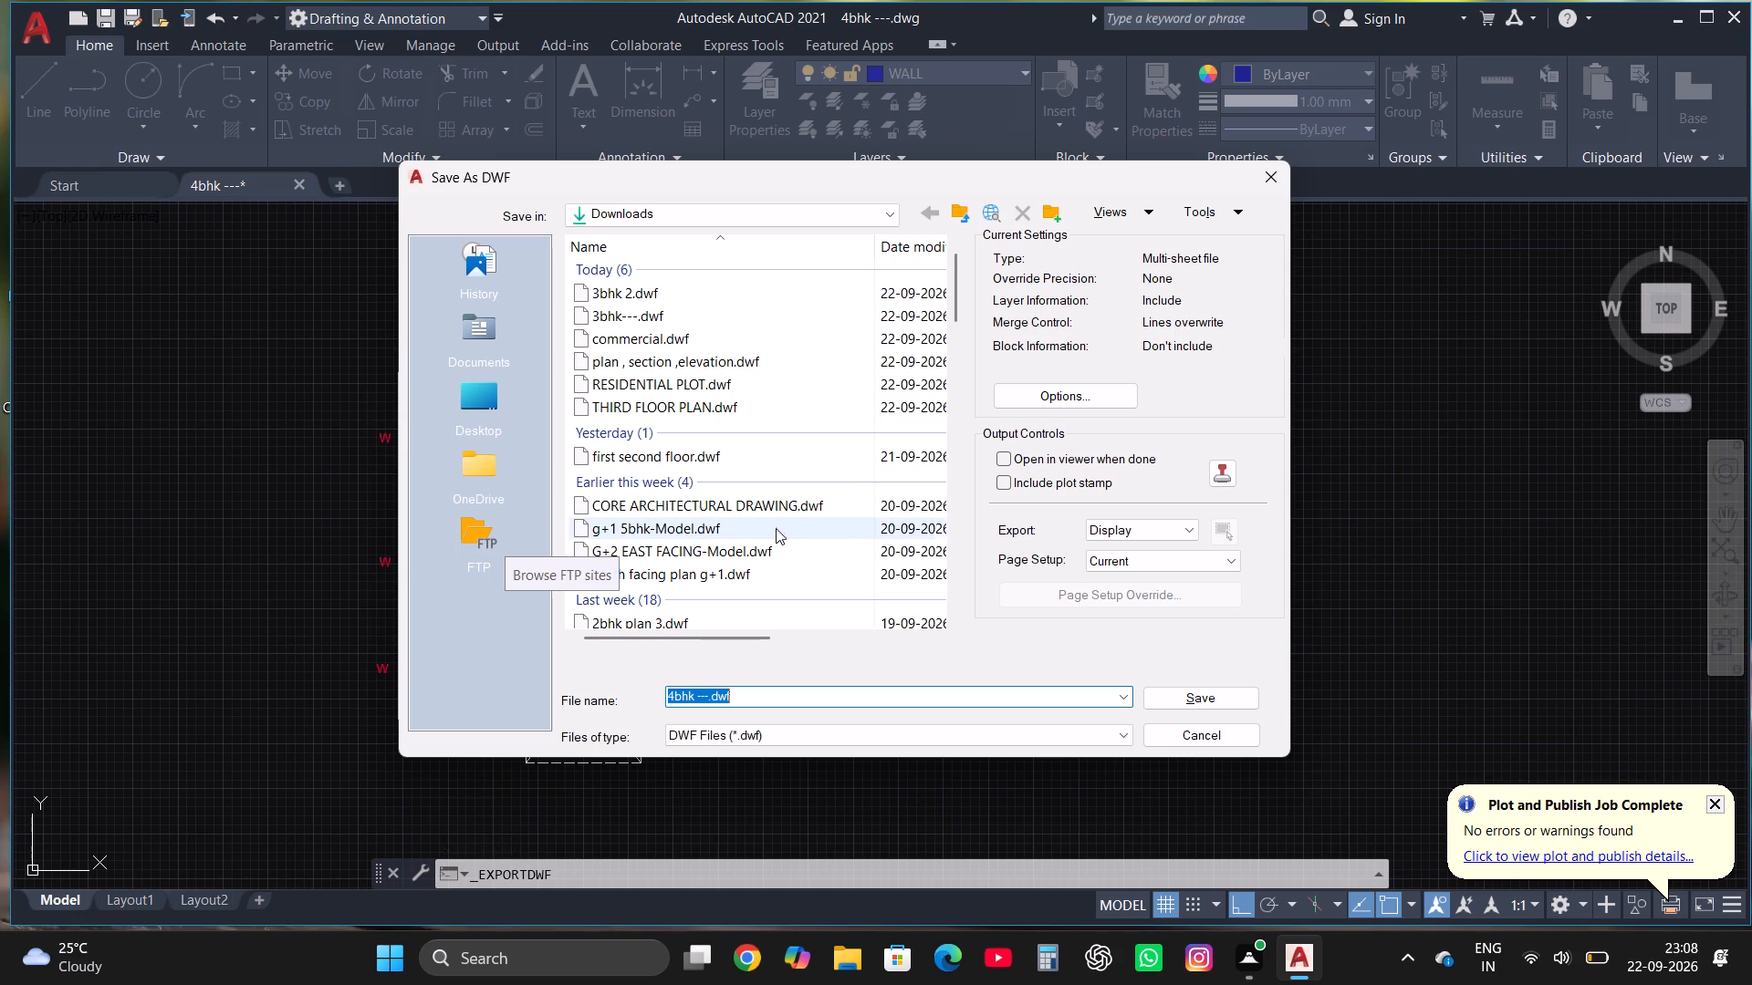
pyautogui.click(1219, 697)
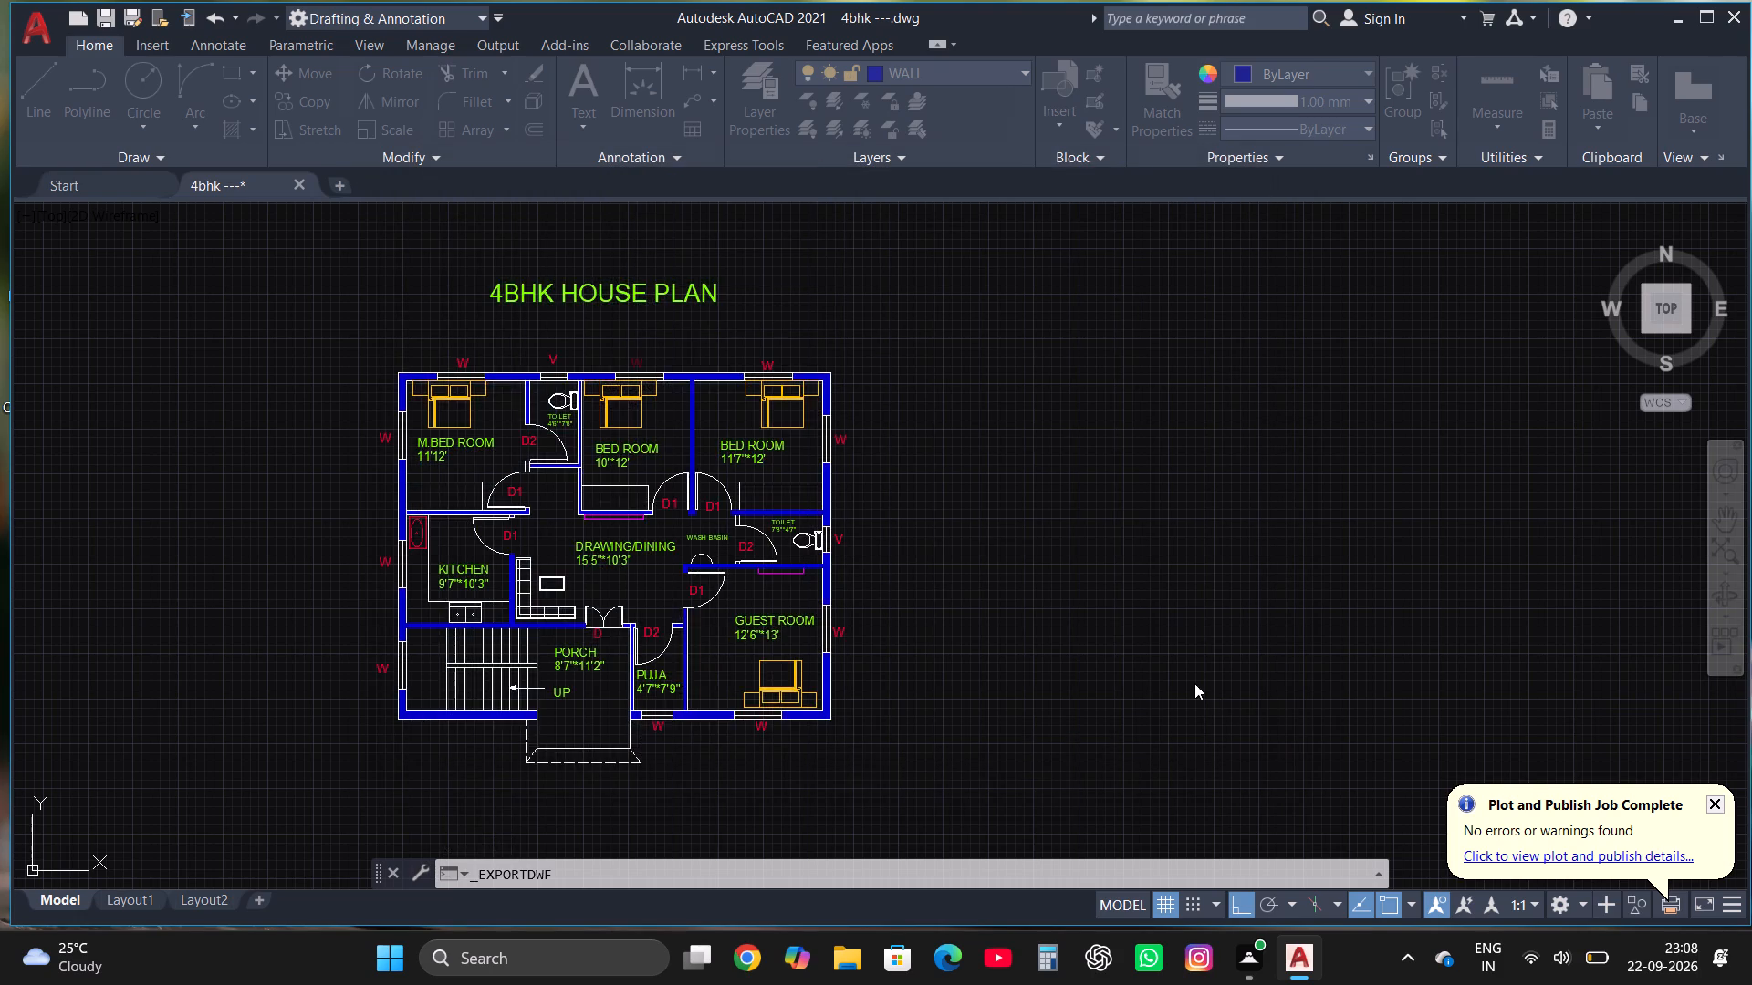